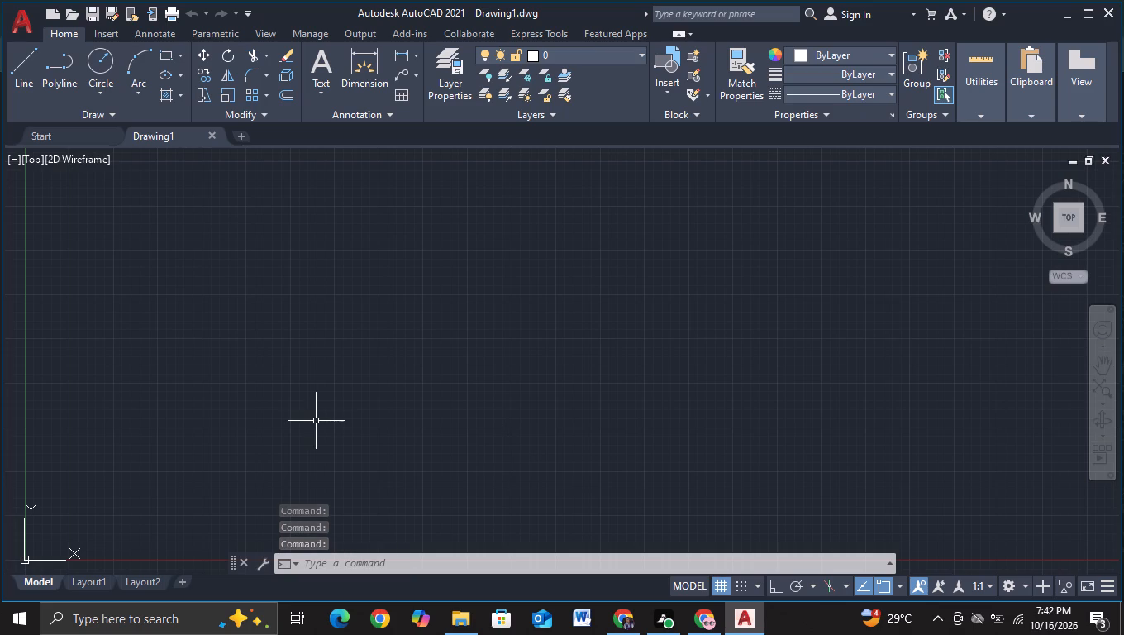
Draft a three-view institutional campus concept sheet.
Turn off the drawing grid.
left_click(717, 580)
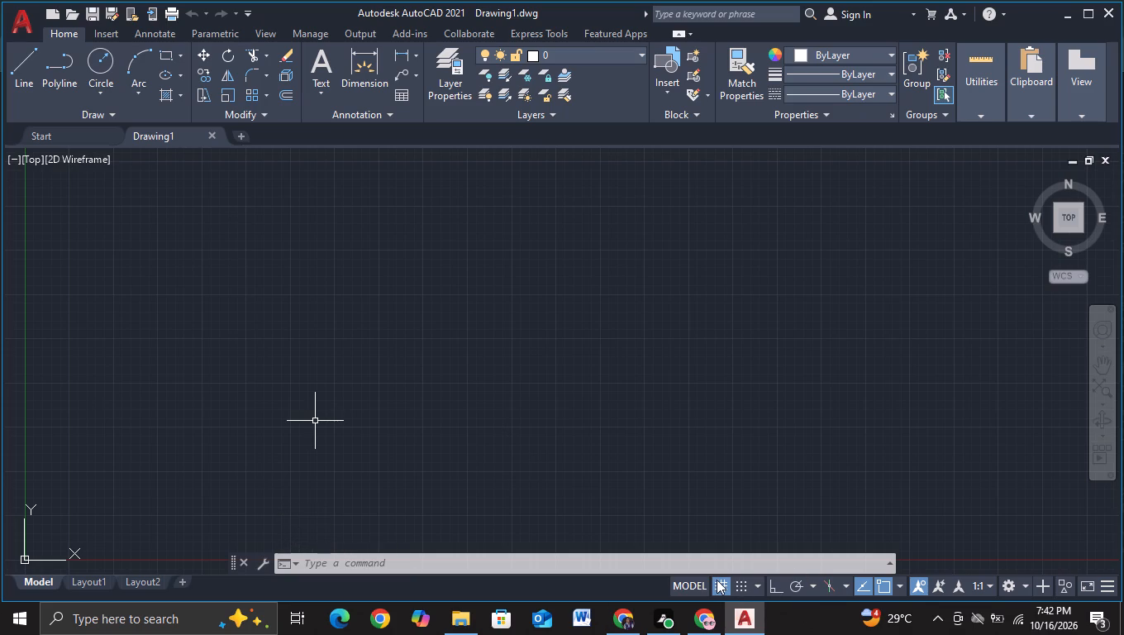
With Ortho on, draw an L-shaped outline: a vertical line about 12 units long and a much longer horizontal line from its lower end.
left_click(19, 86)
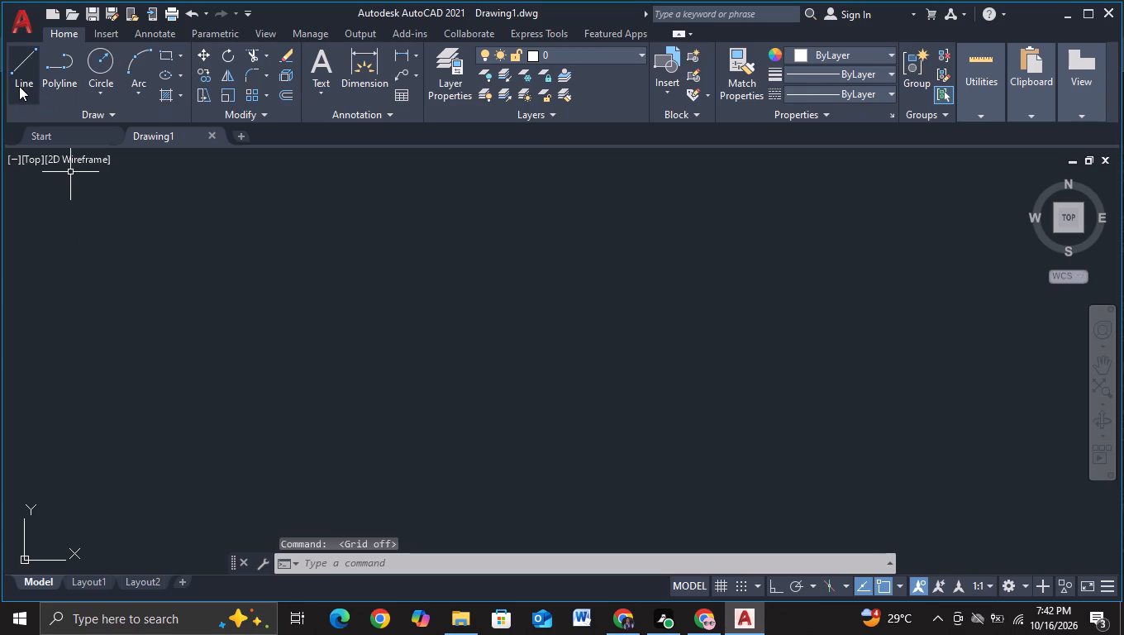
scroll(259, 322, "down", 1)
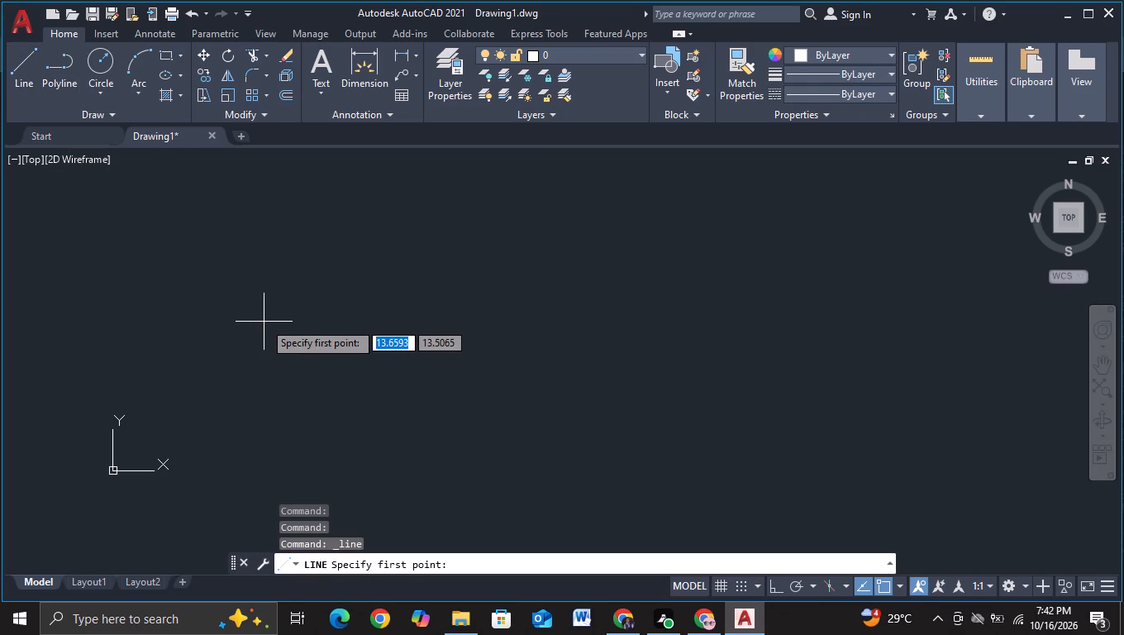
middle_click_drag(264, 322, 274, 377)
middle_click_drag(369, 279, 219, 312)
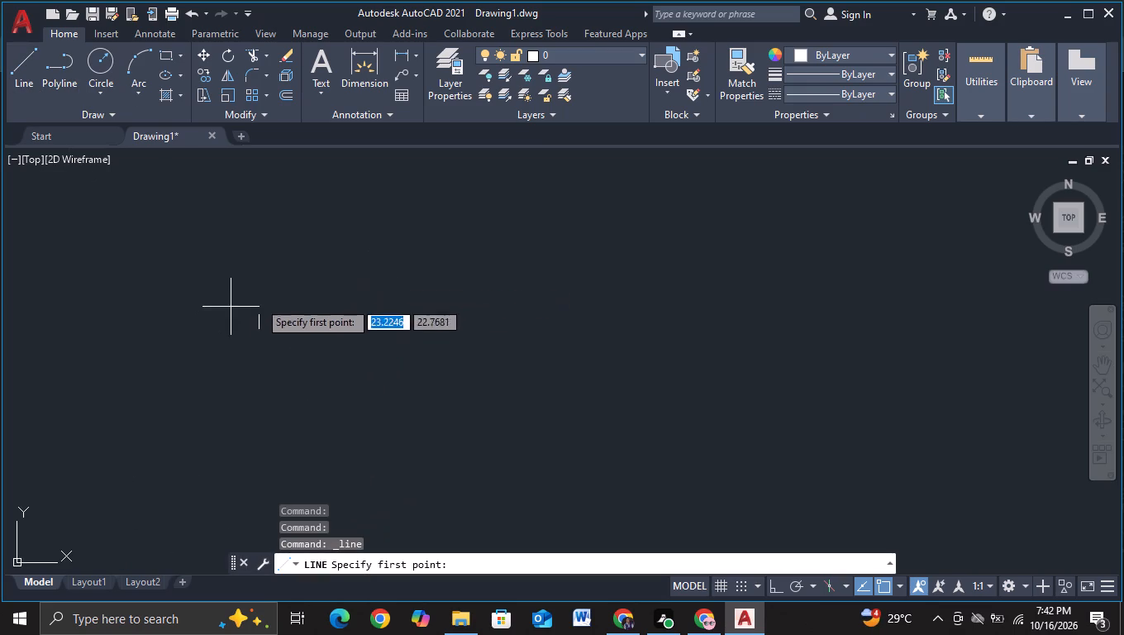
left_click(248, 236)
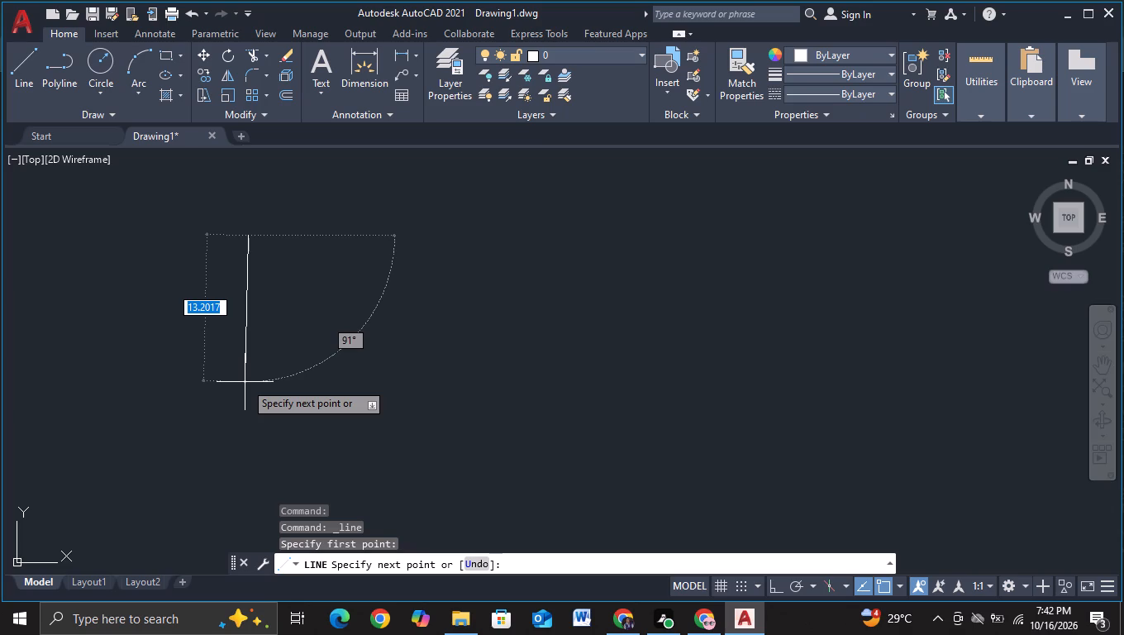
key("F8")
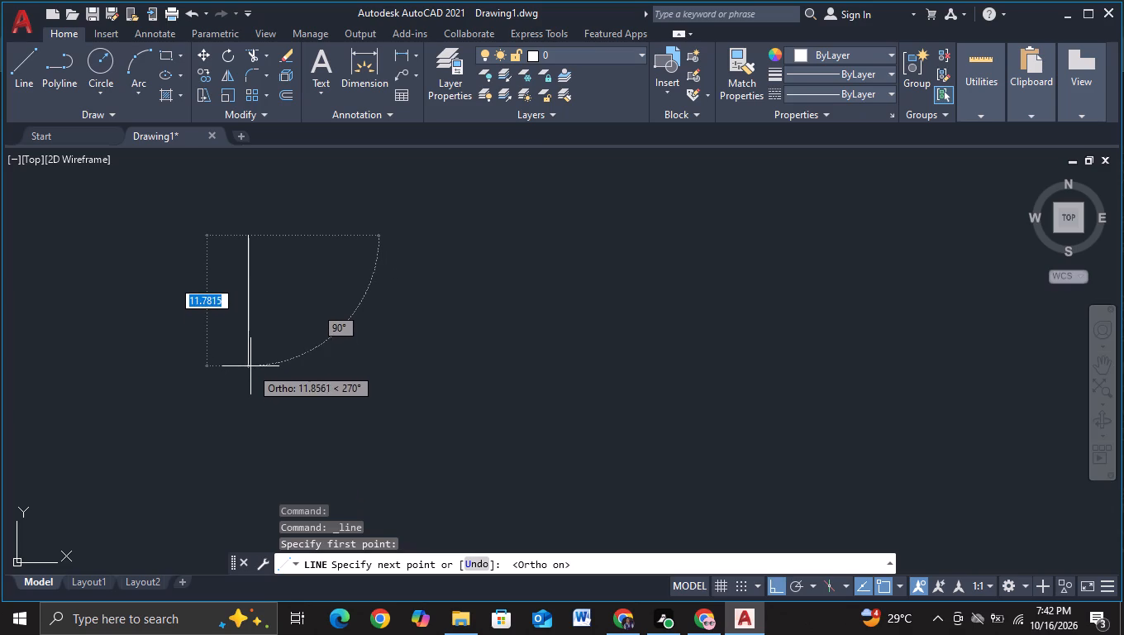
left_click(250, 366)
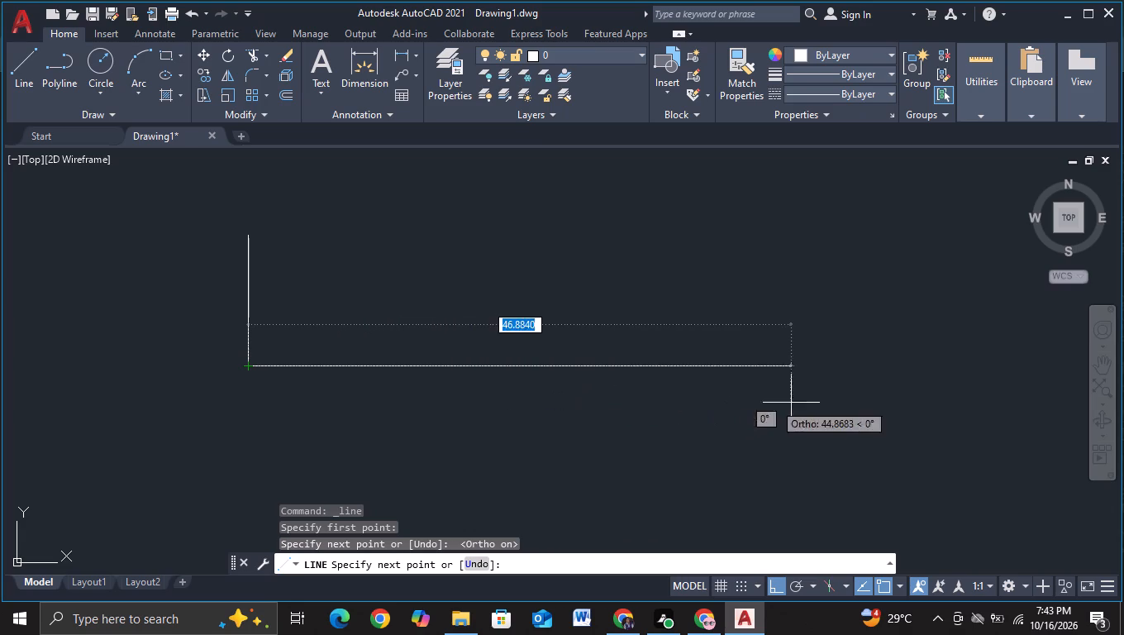
left_click(864, 403)
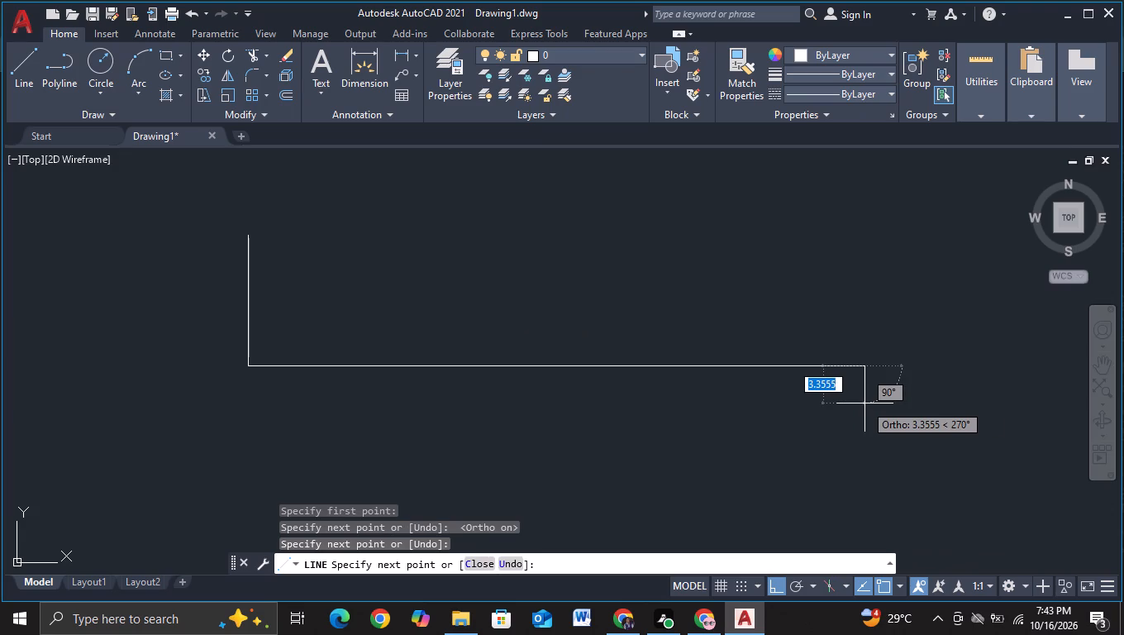
key("Escape")
Extend the L outline's vertical side upward with another vertical line from its top endpoint.
left_click(16, 98)
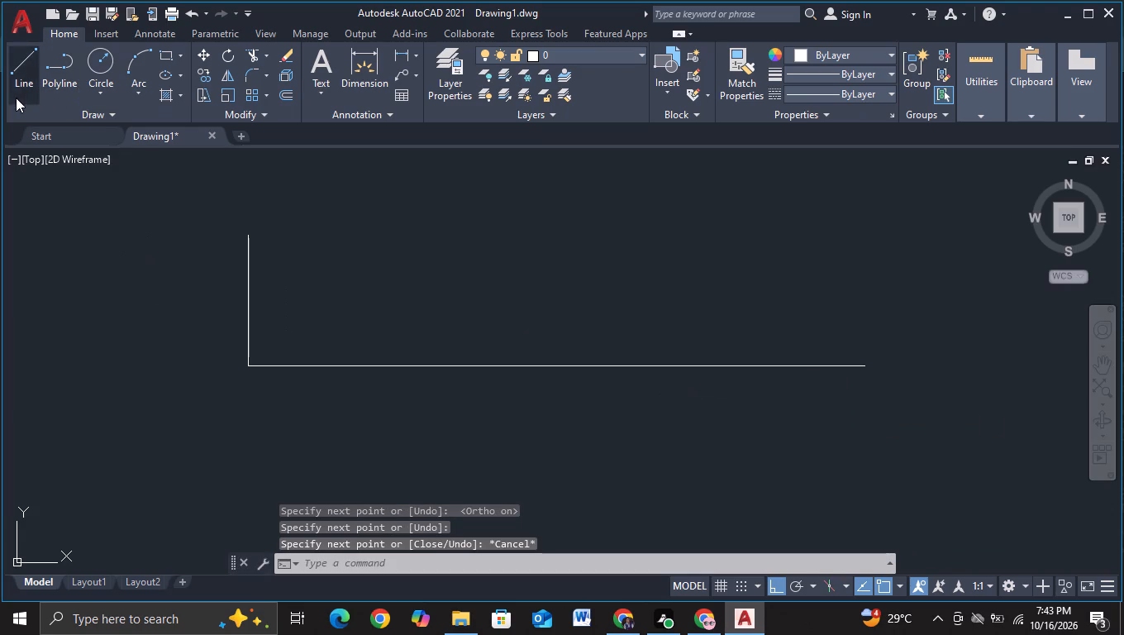
scroll(387, 324, "up", 1)
middle_click_drag(361, 314, 417, 445)
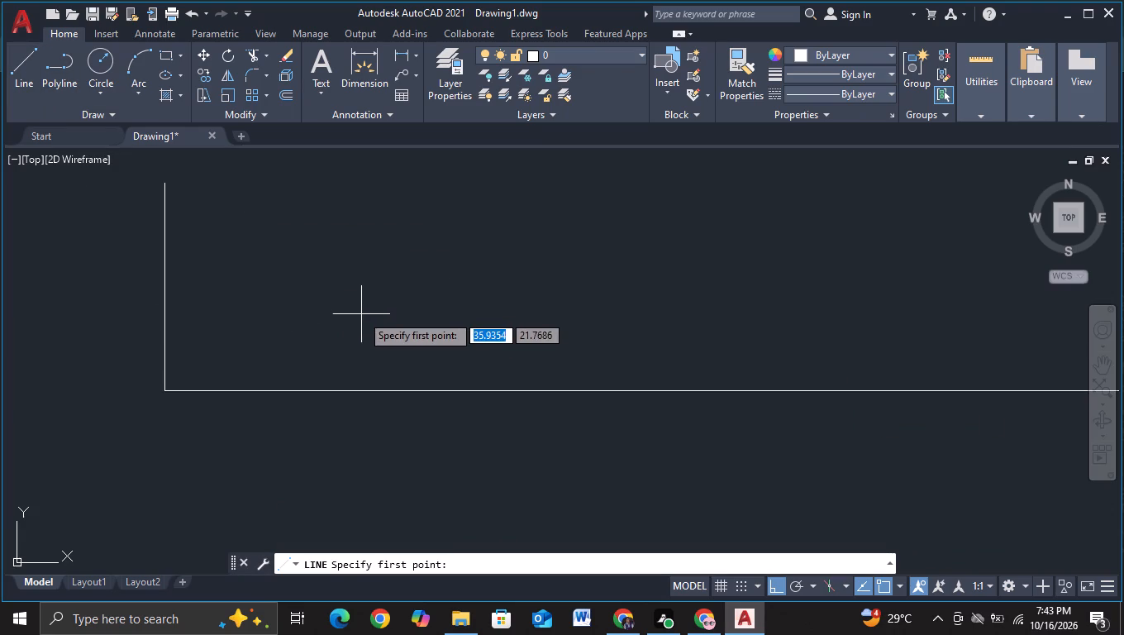
middle_click_drag(417, 445, 434, 446)
scroll(426, 394, "down", 1)
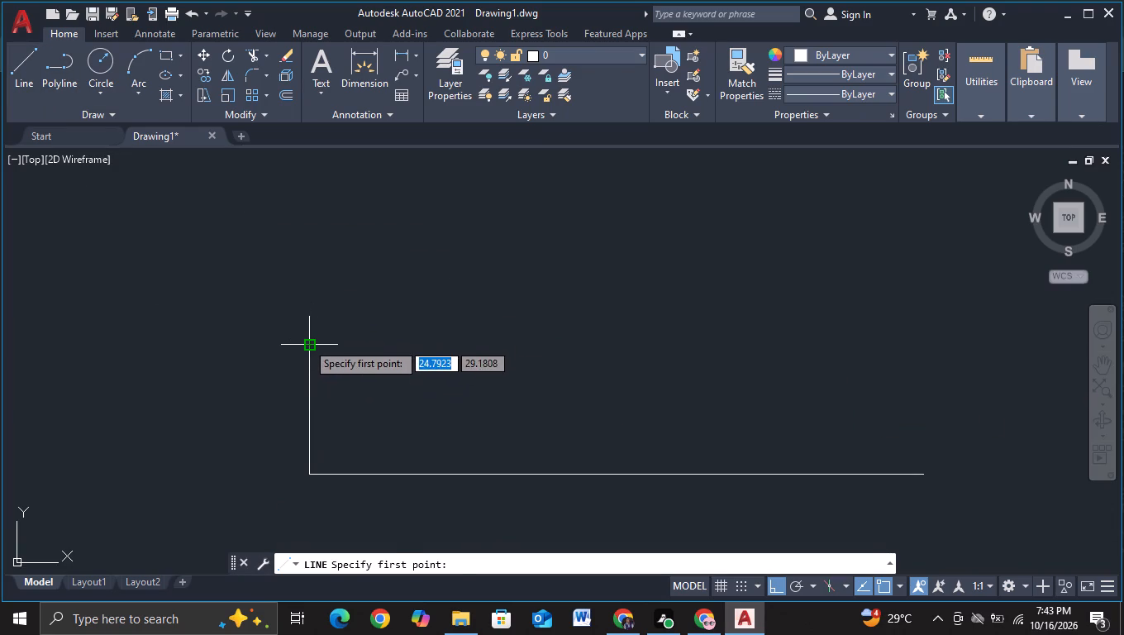
left_click(307, 342)
left_click(307, 267)
key("Escape")
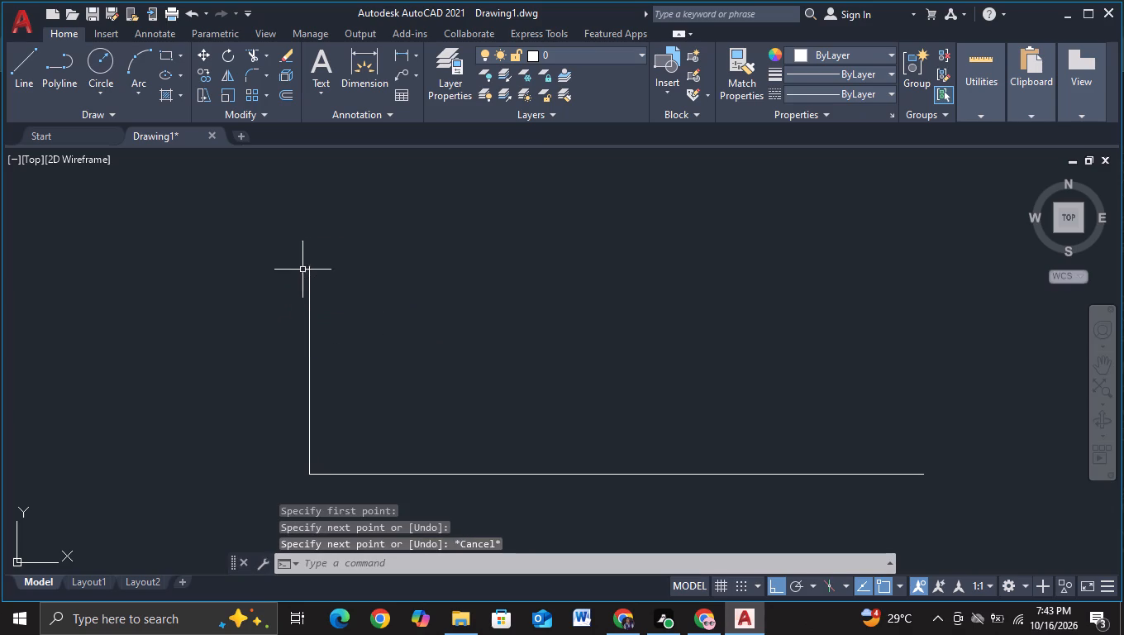
Draw a closed rectangle of lines about 15.2 by 5.3 units inside the L outline, near the top of its vertical side.
left_click(32, 85)
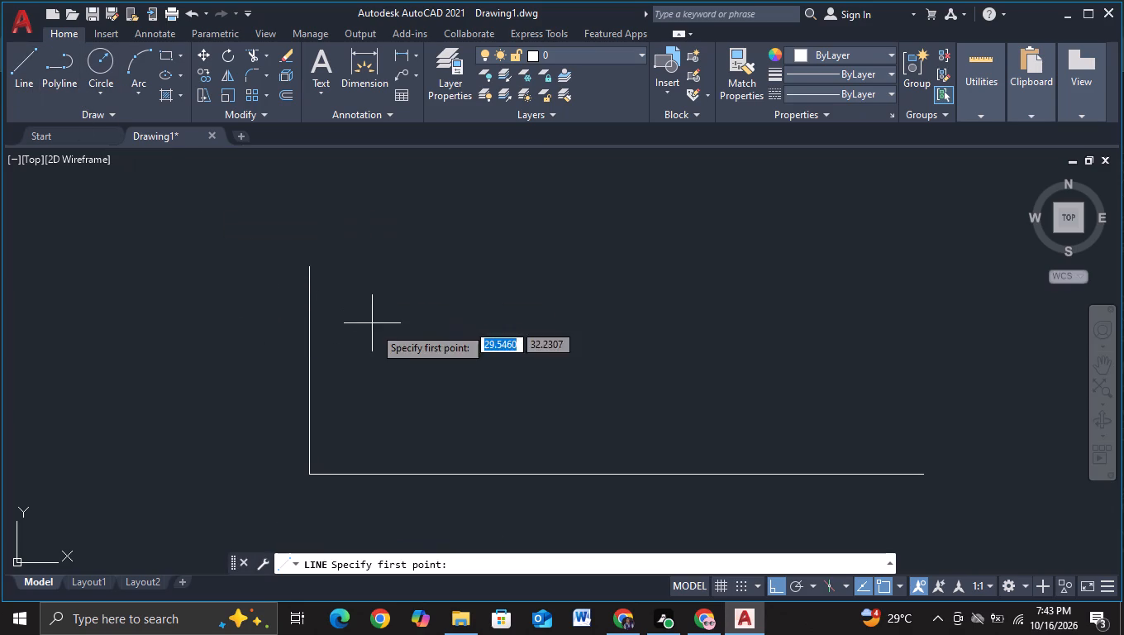
middle_click_drag(373, 322, 370, 303)
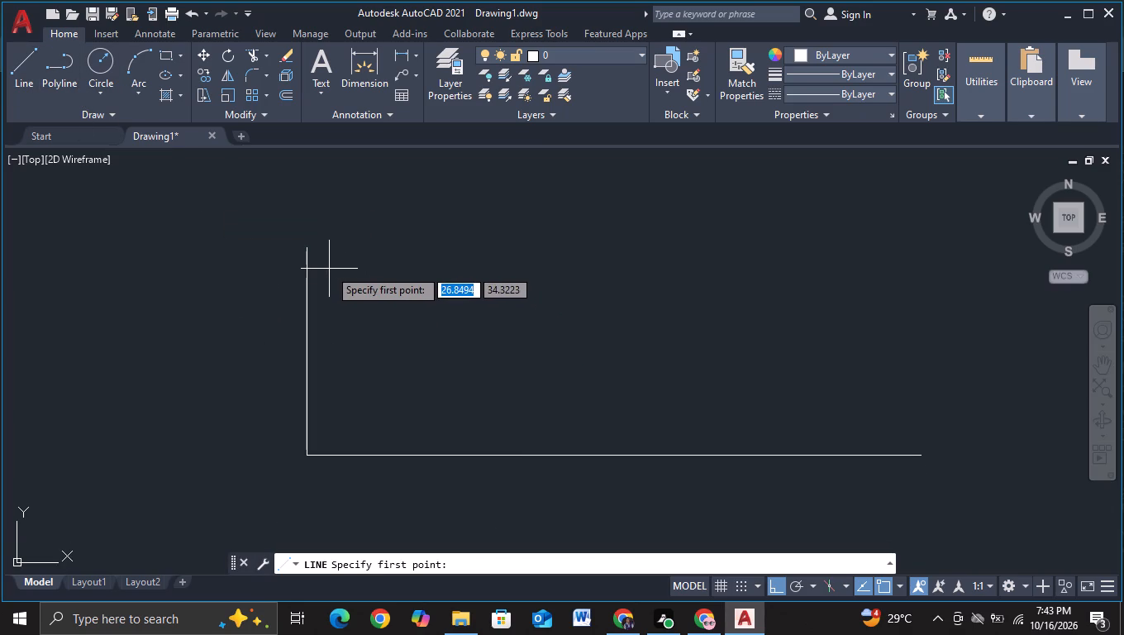
left_click(328, 269)
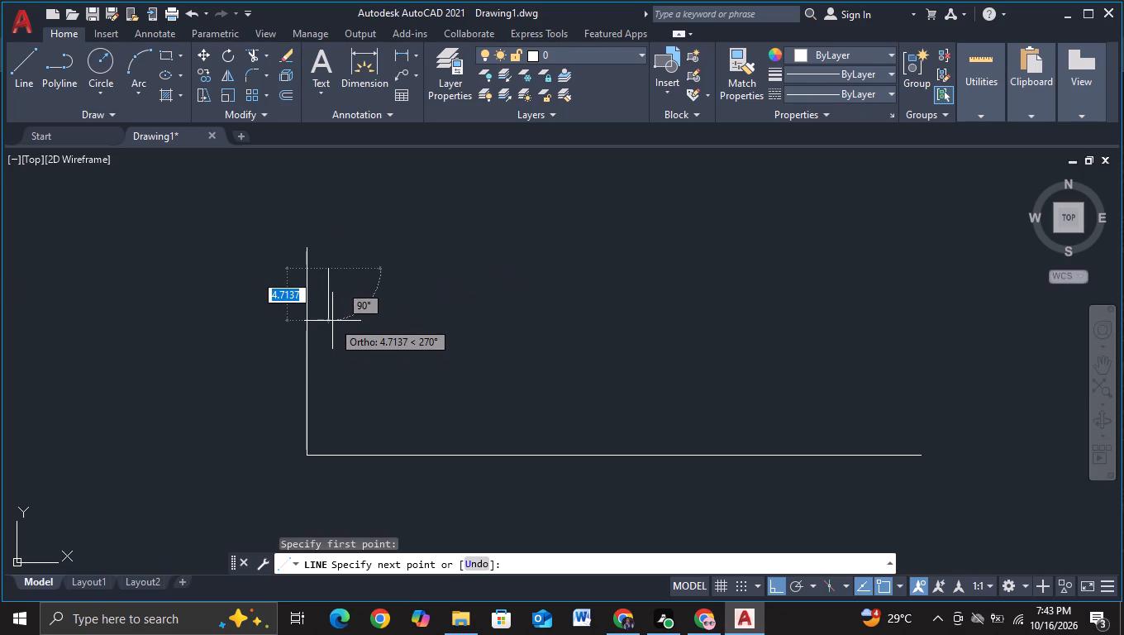
left_click(331, 327)
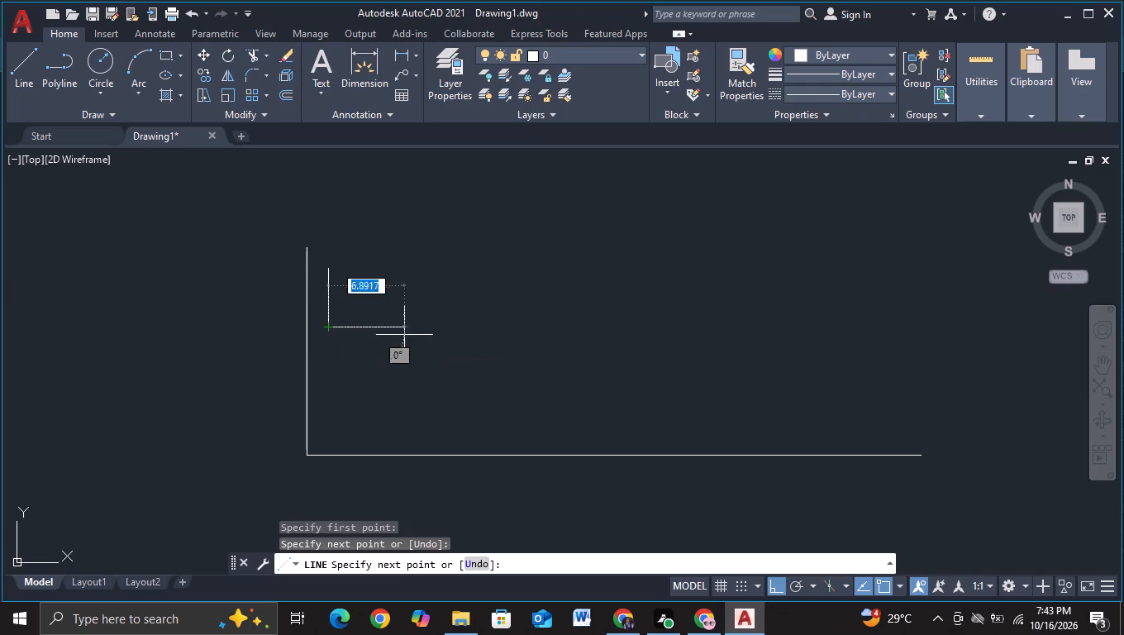
left_click(496, 342)
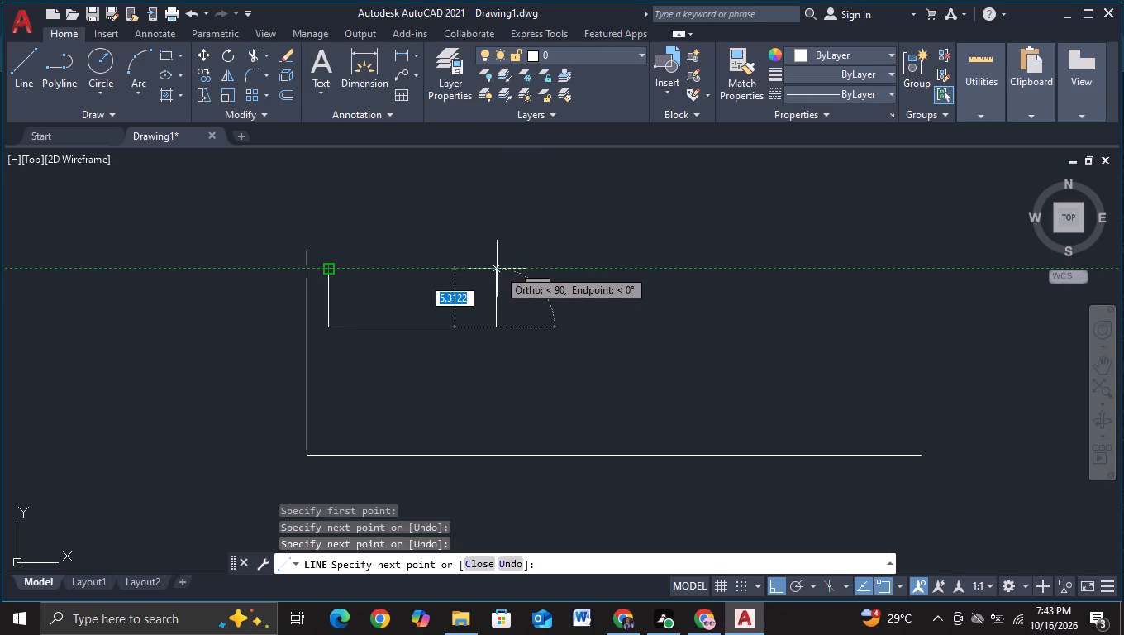
left_click(496, 270)
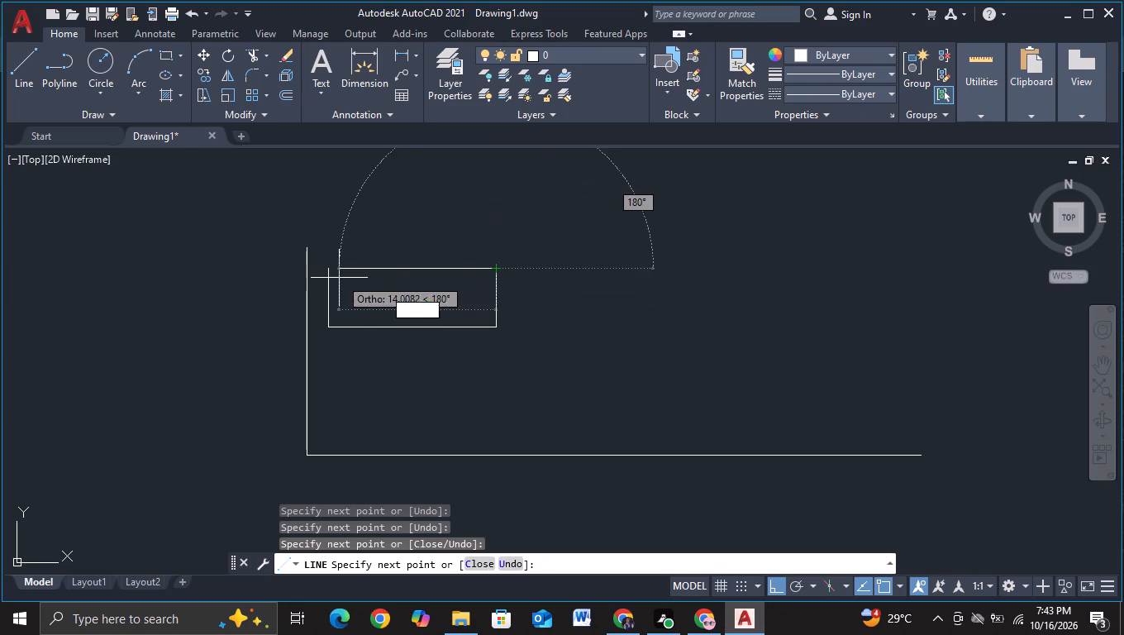
left_click(327, 277)
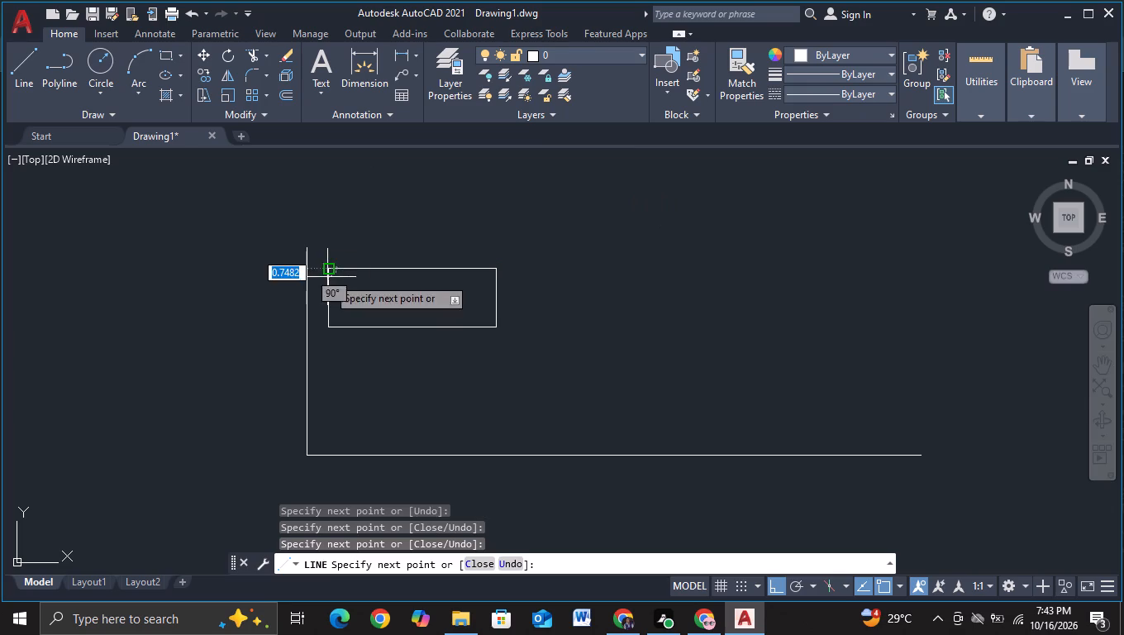
key("Escape")
Add a narrow strip about 1 unit high along the rectangle's top edge, matching its width of about 15.2 units.
scroll(401, 303, "up", 1)
middle_click_drag(376, 310, 375, 288)
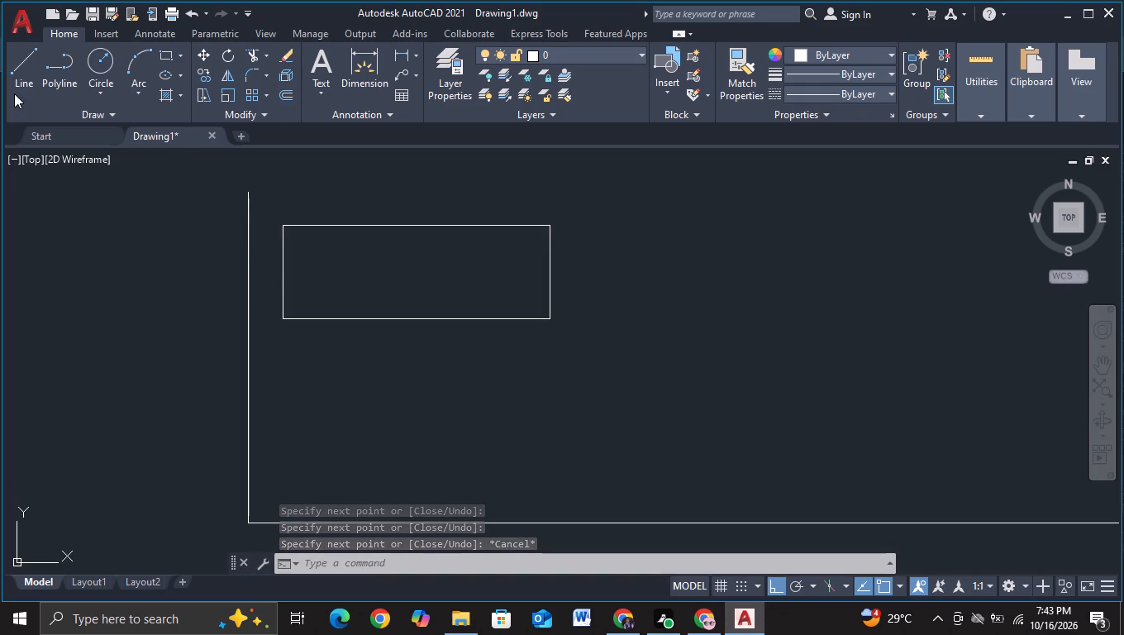
left_click(12, 79)
scroll(306, 252, "up", 1)
middle_click_drag(305, 252, 309, 260)
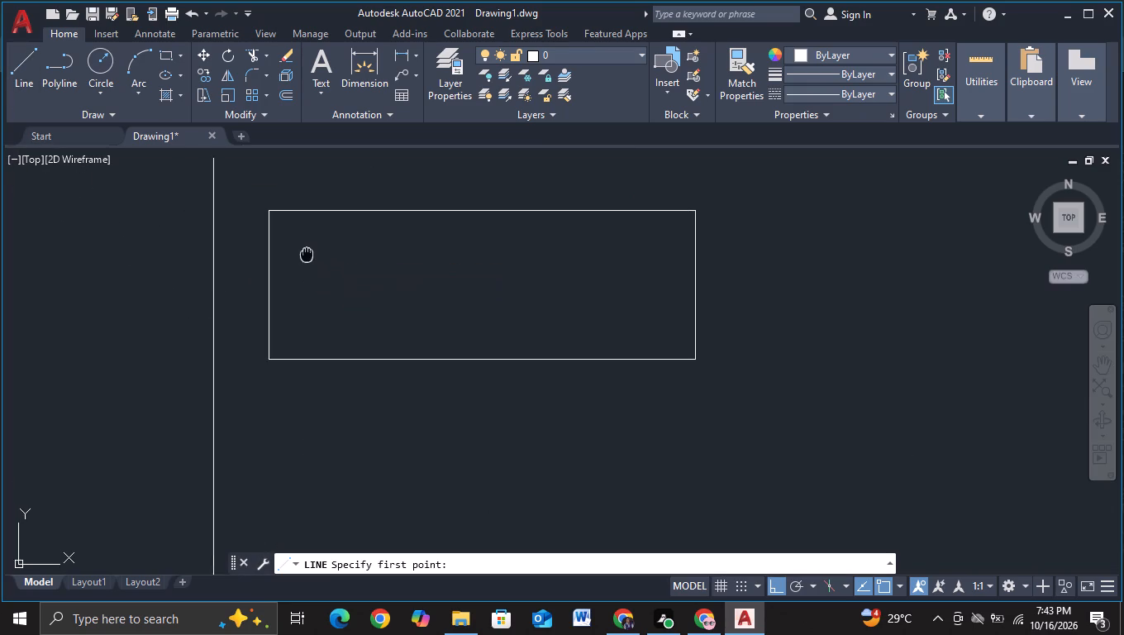
middle_click_drag(309, 260, 319, 313)
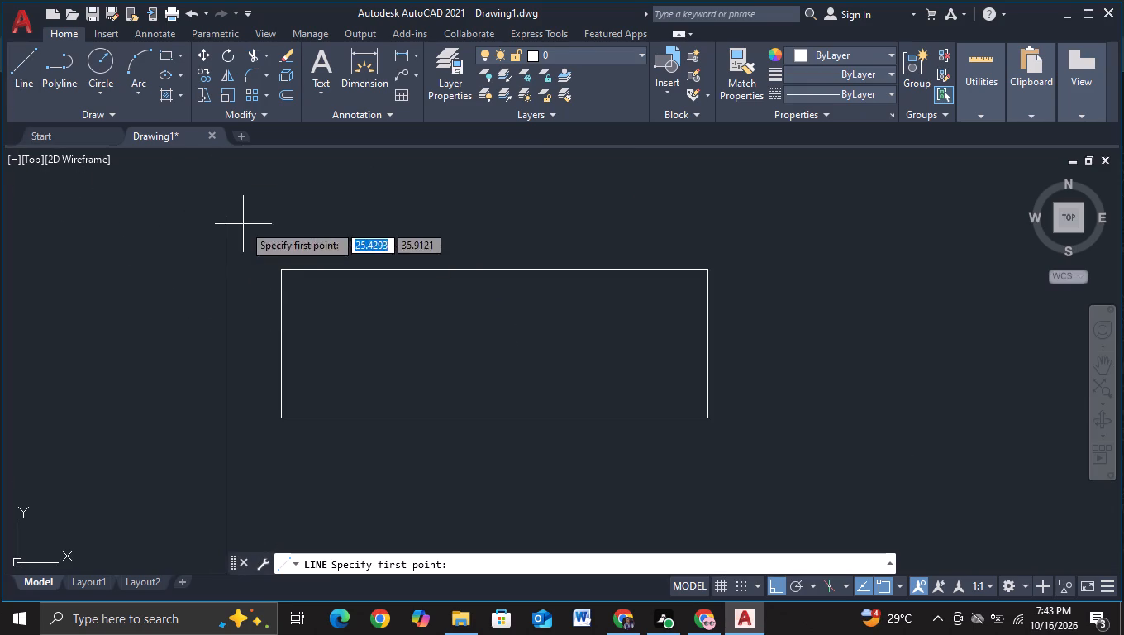
left_click(279, 272)
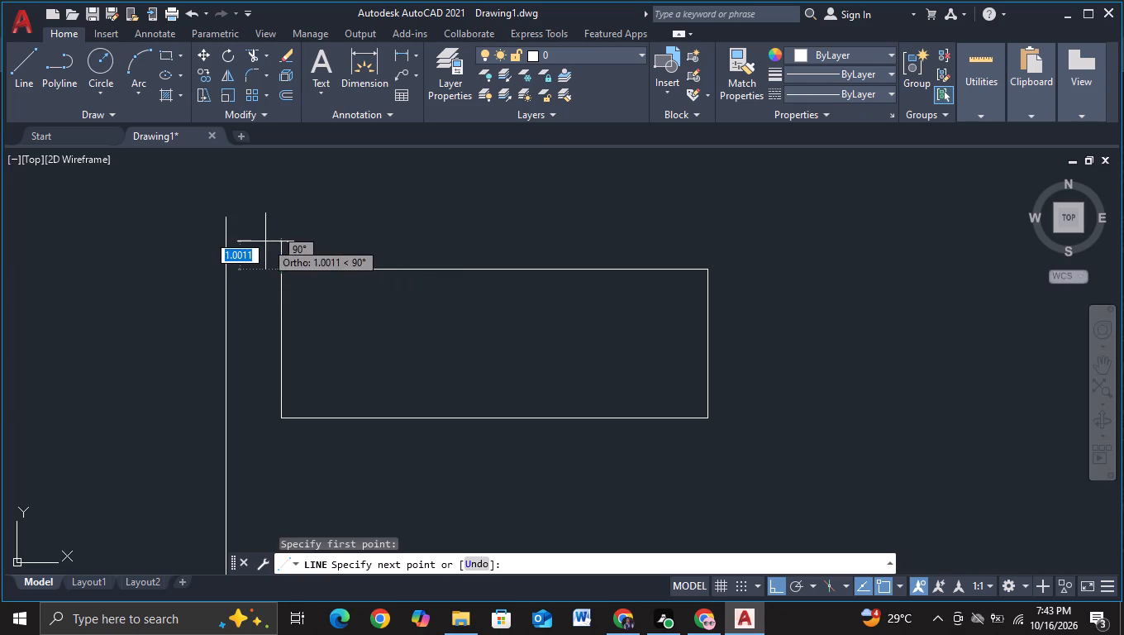
left_click(277, 241)
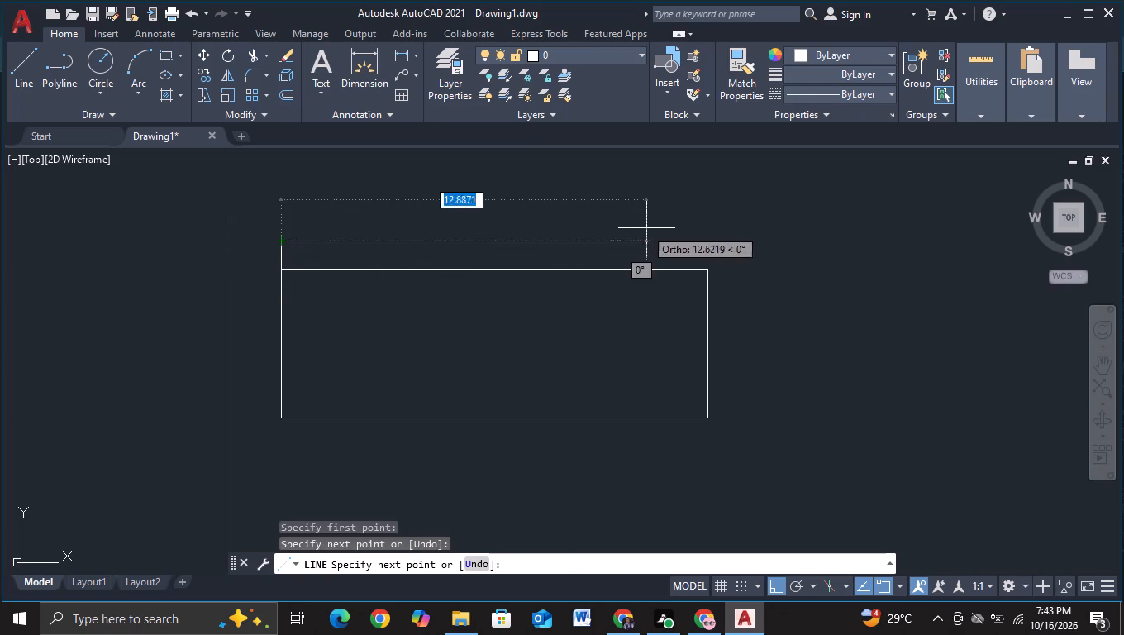
left_click(707, 241)
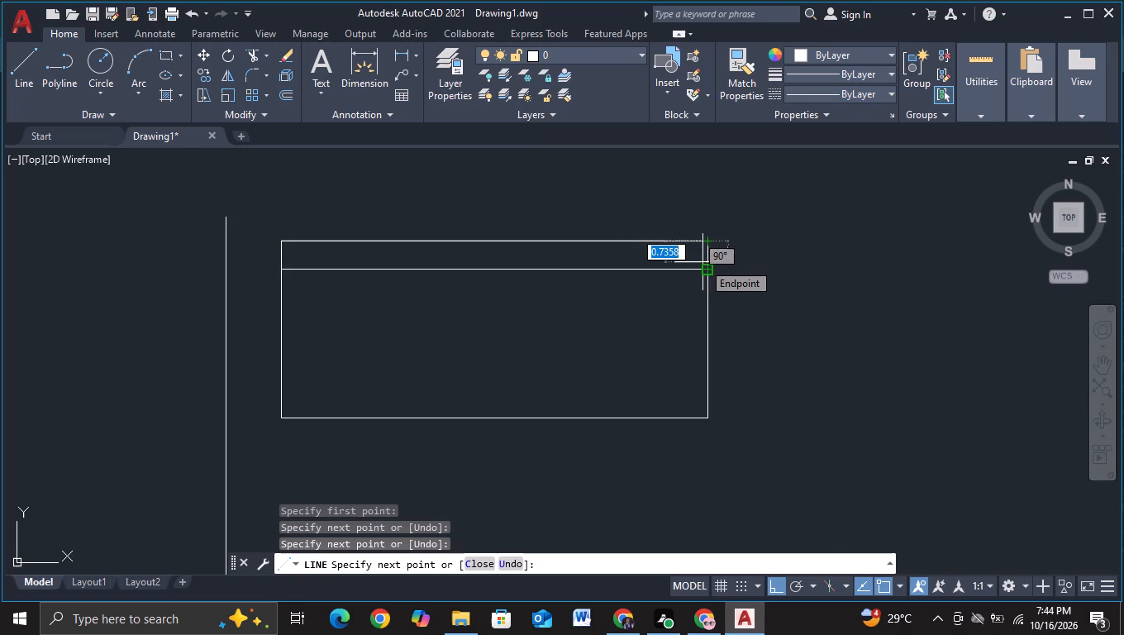
left_click(707, 270)
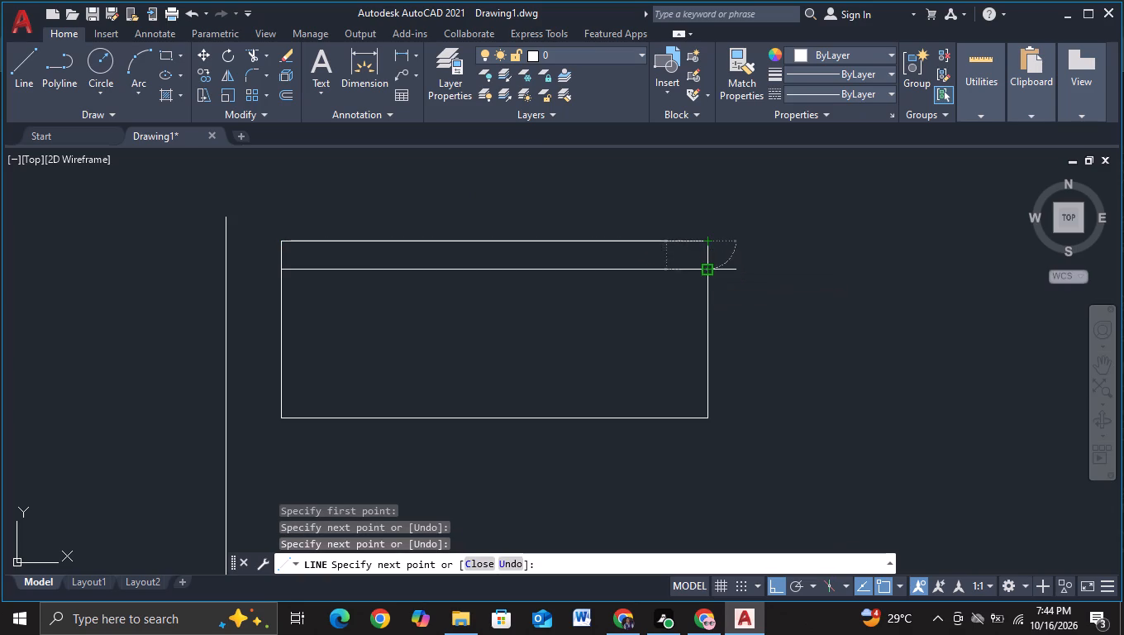
key("Escape")
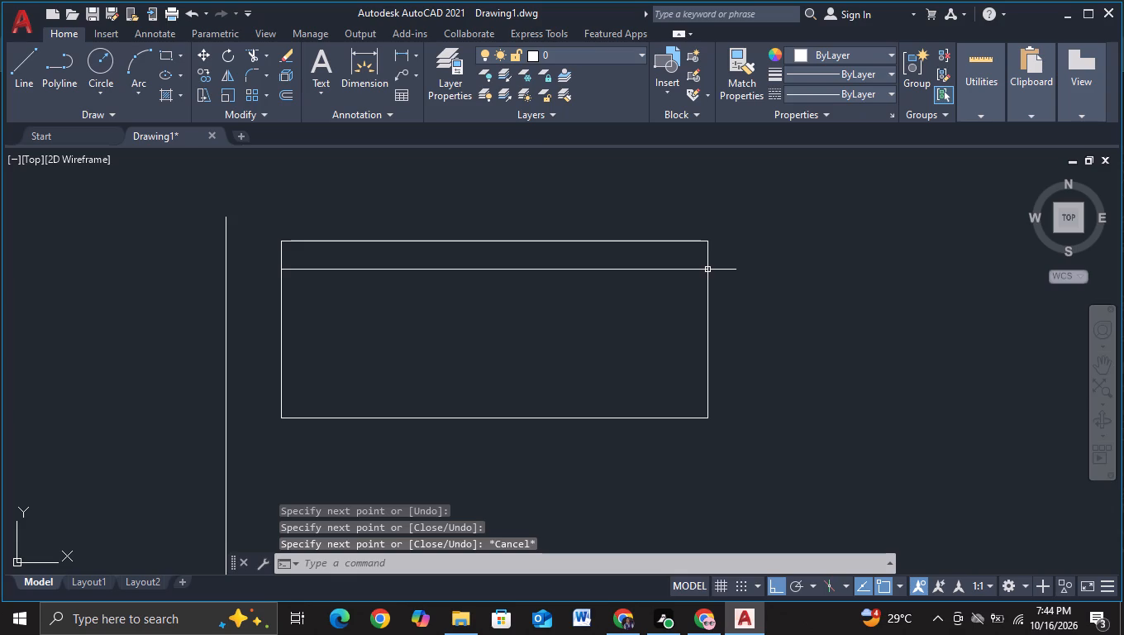
Add a strip about 1.8 units high along the rectangle's bottom edge, matching its full width.
middle_click_drag(599, 382, 631, 290)
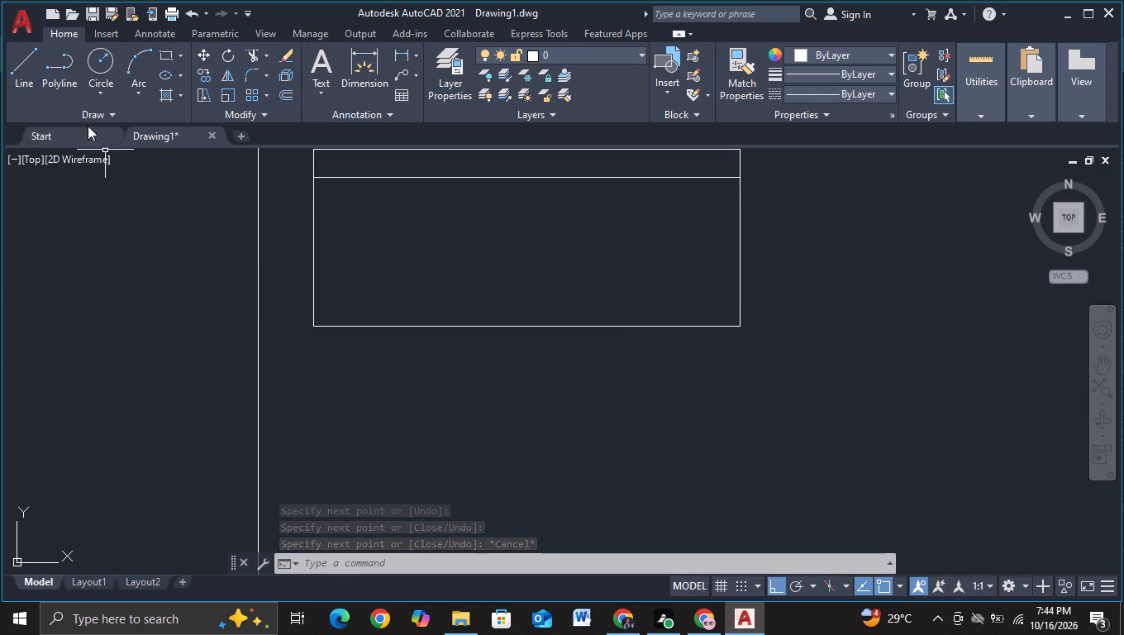
left_click(33, 88)
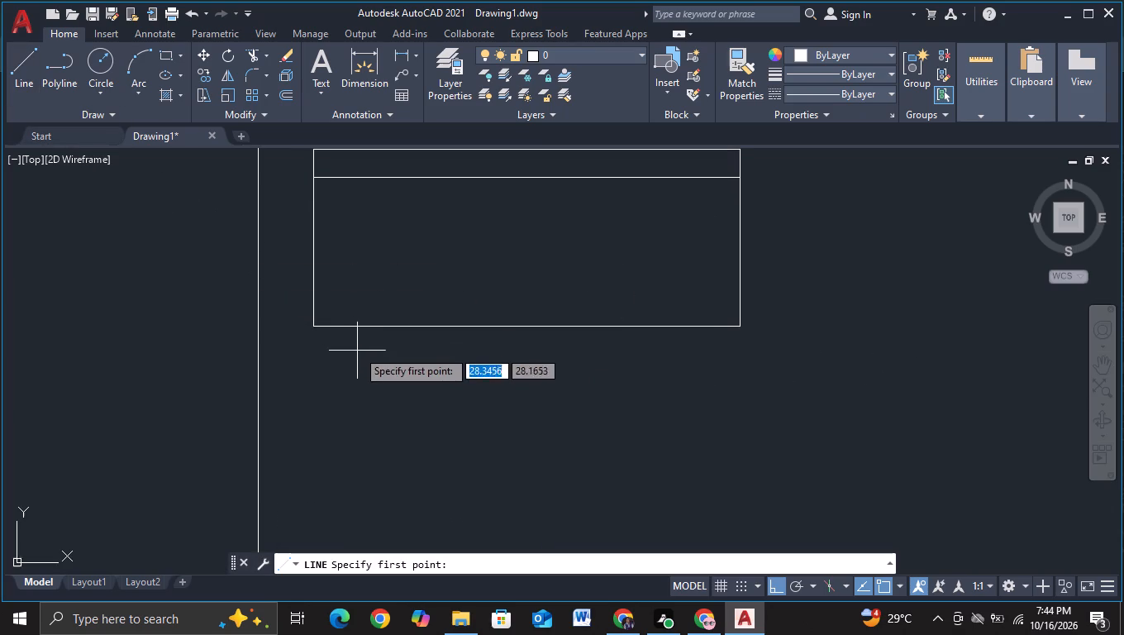
left_click(316, 324)
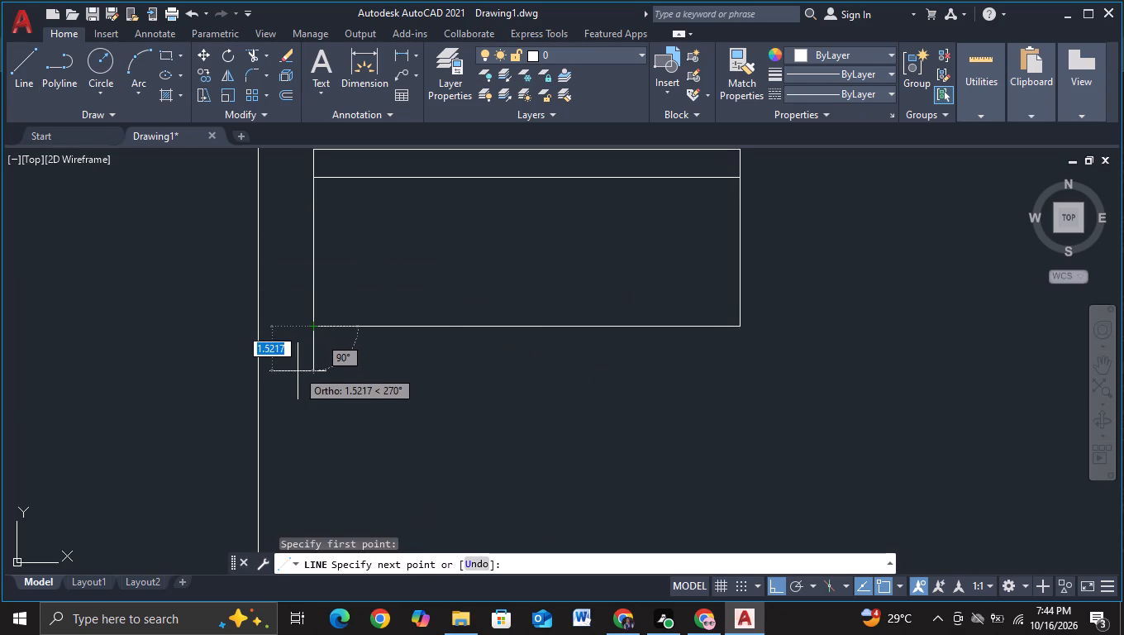
left_click(312, 376)
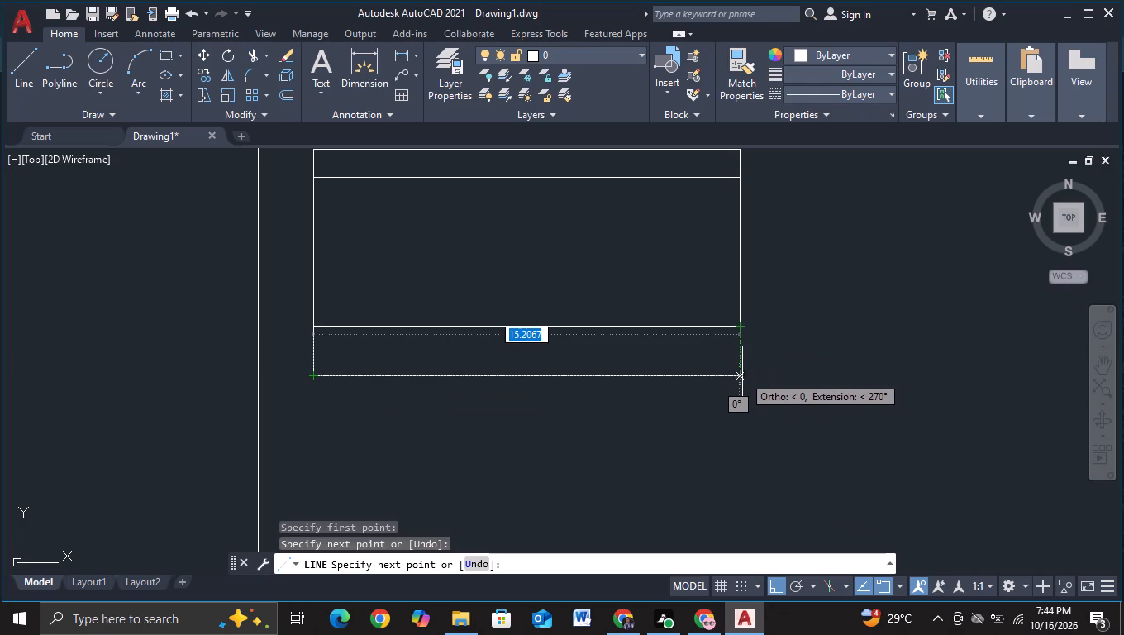
left_click(741, 377)
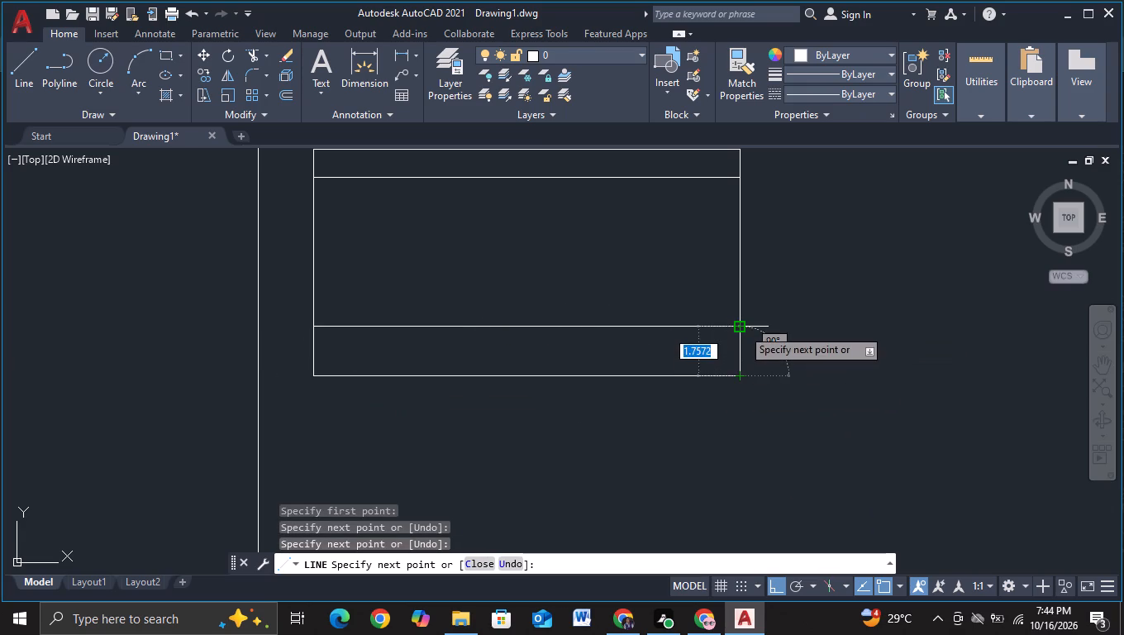
left_click(742, 328)
key("Escape")
Move the whole rectangle with its strips straight up so its top edge sits above the L outline's vertical side.
scroll(775, 375, "down", 2)
middle_click_drag(798, 400, 758, 365)
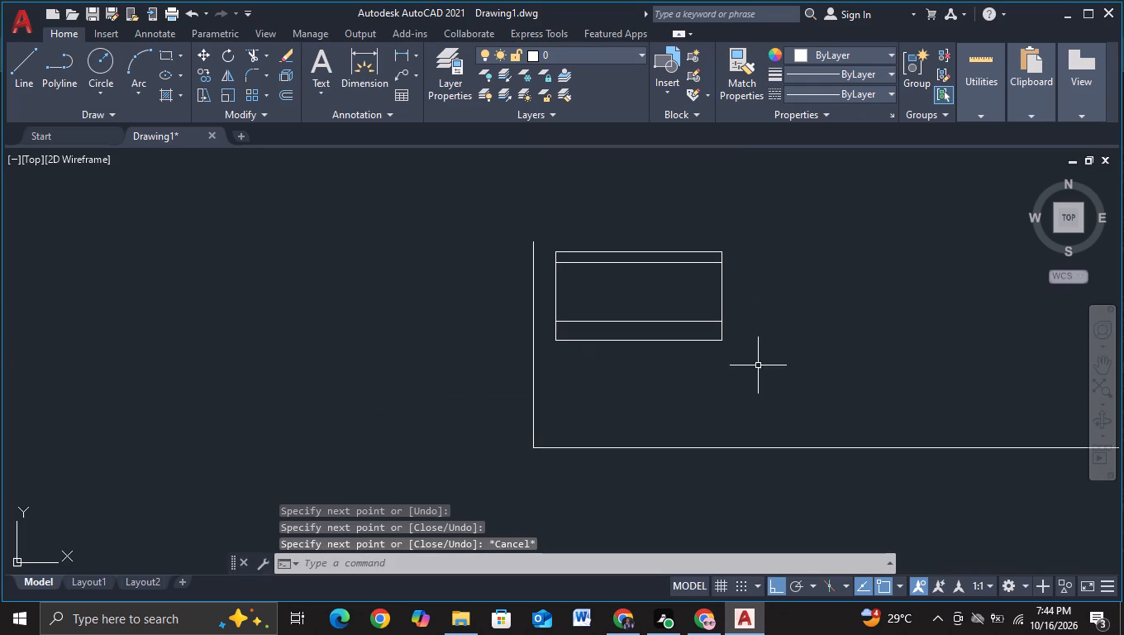
middle_click_drag(731, 371, 731, 394)
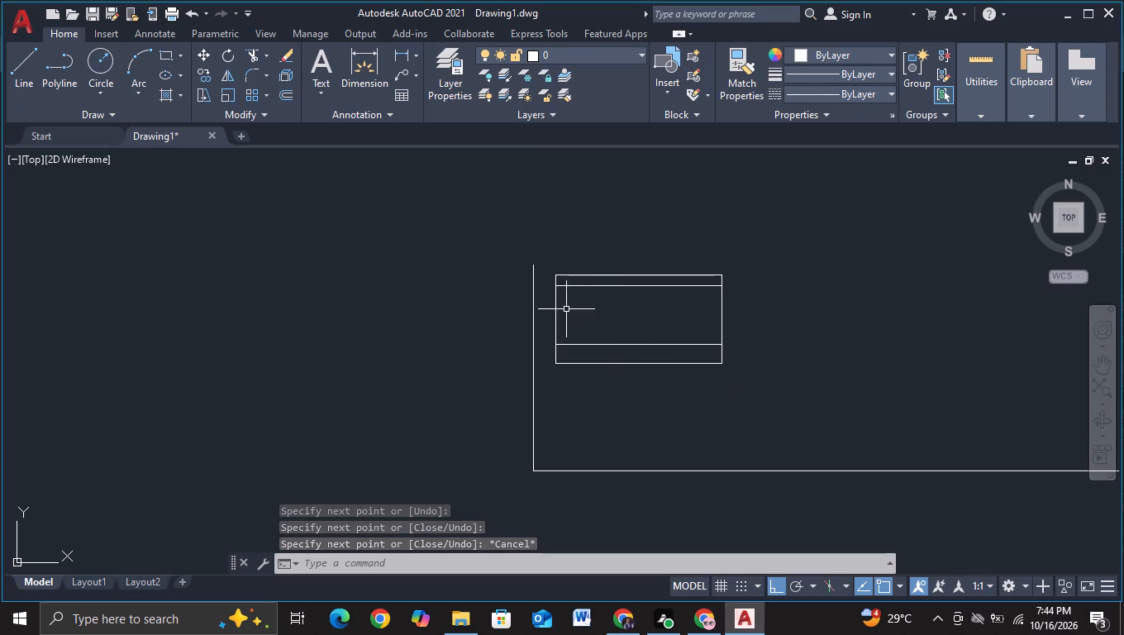
left_click(548, 260)
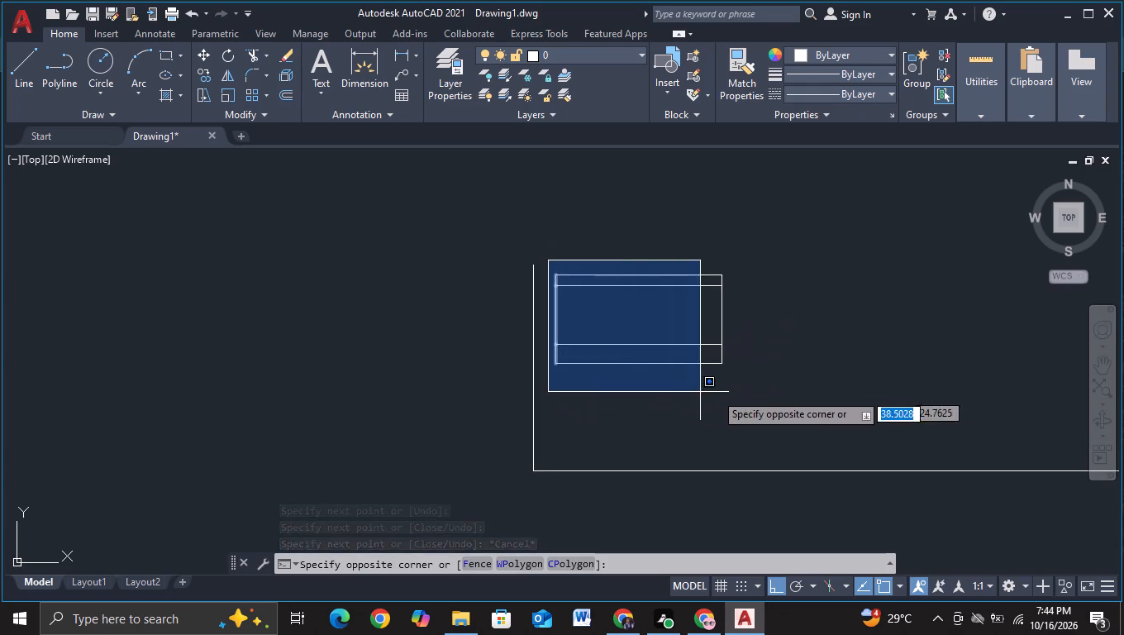
left_click(747, 392)
key("m")
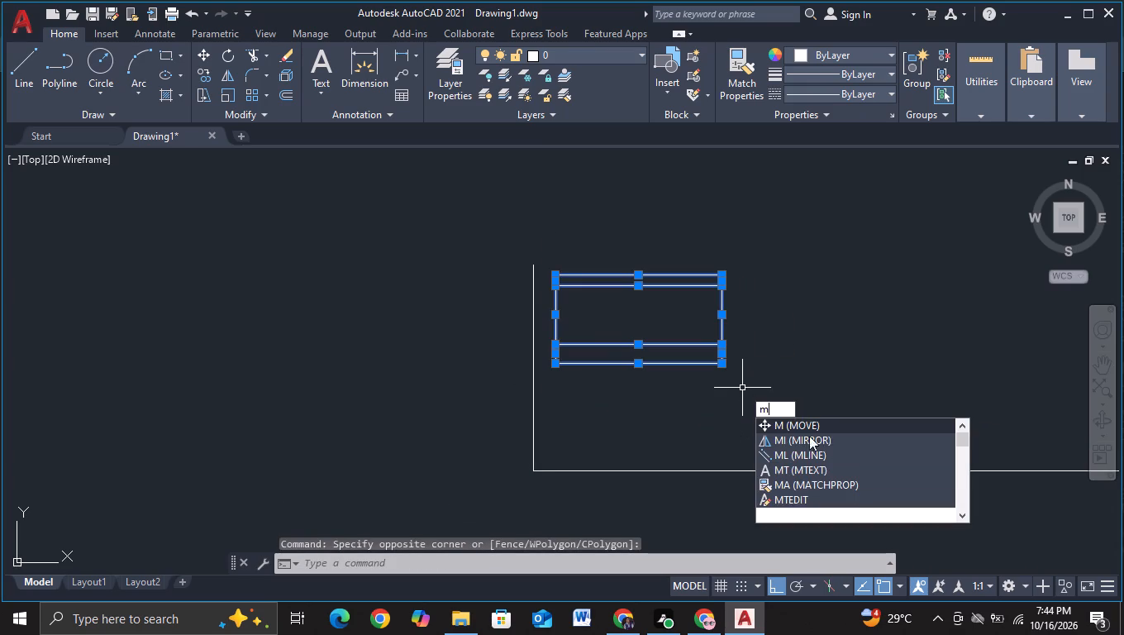
left_click(797, 424)
left_click(640, 327)
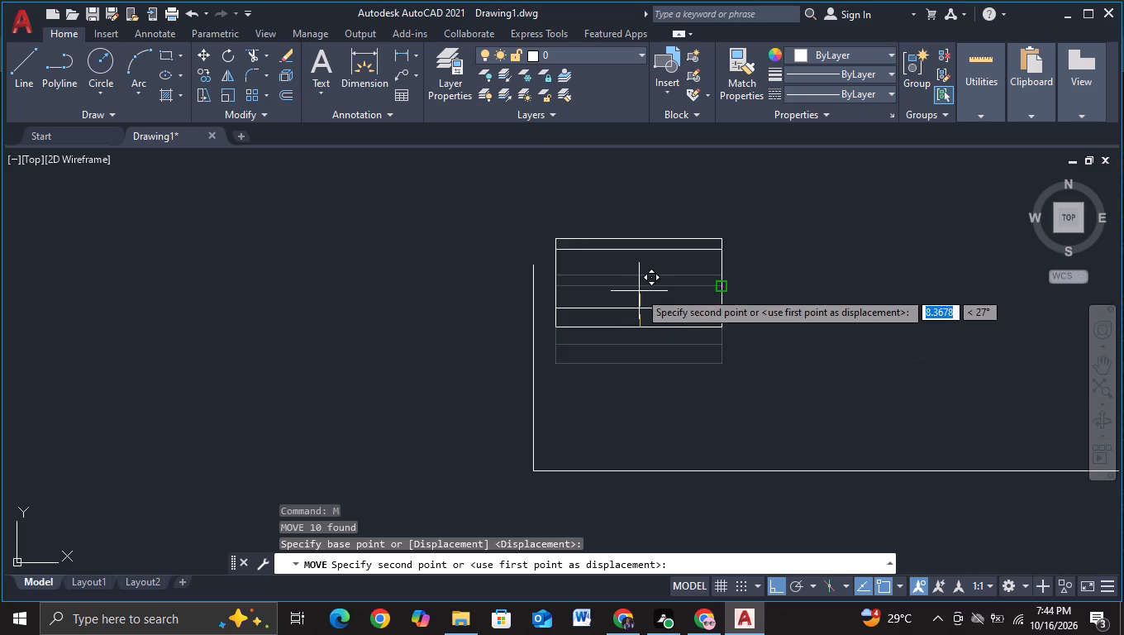
left_click(639, 300)
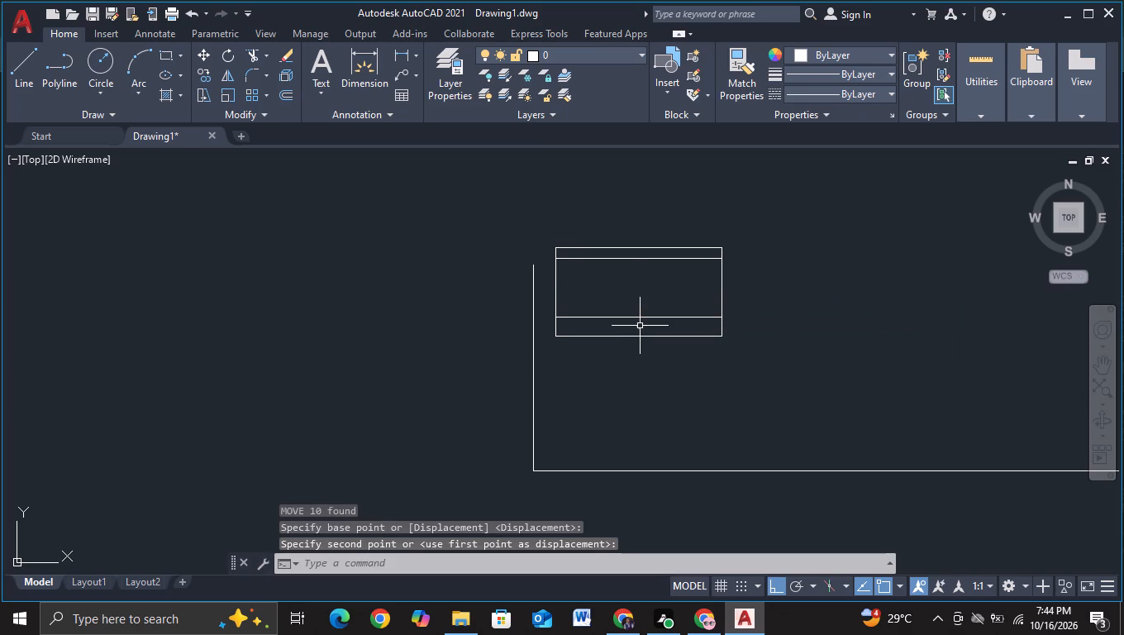
Draw a vertical line across the rectangle's left part, from just above its top edge down into the bottom strip.
middle_click_drag(621, 289, 617, 309)
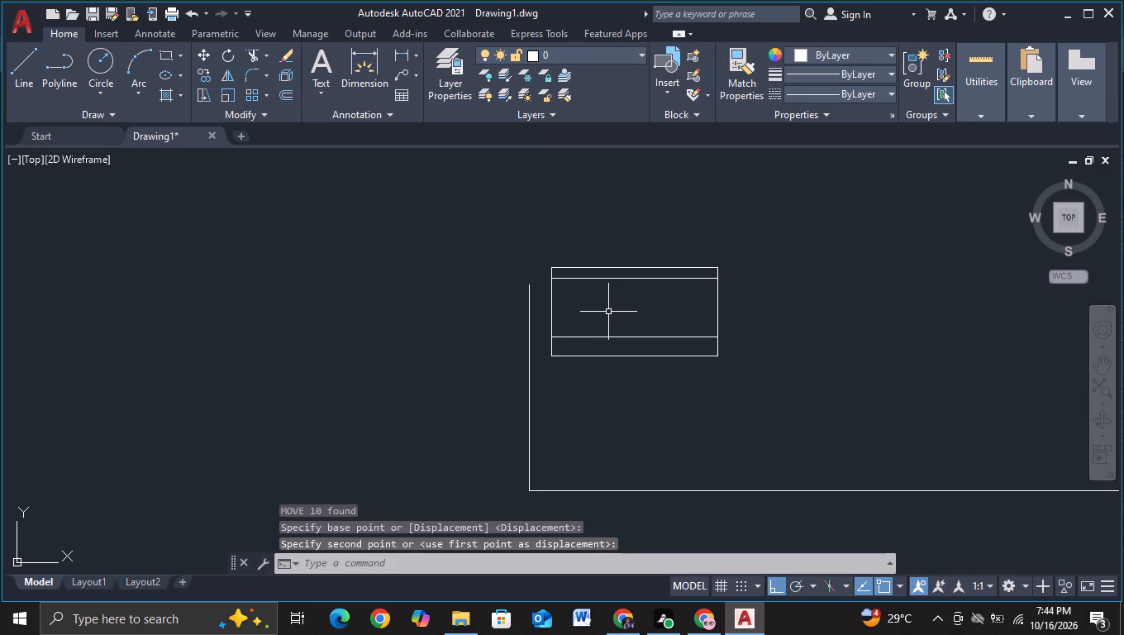
left_click(29, 85)
scroll(719, 381, "up", 1)
middle_click_drag(631, 356, 647, 449)
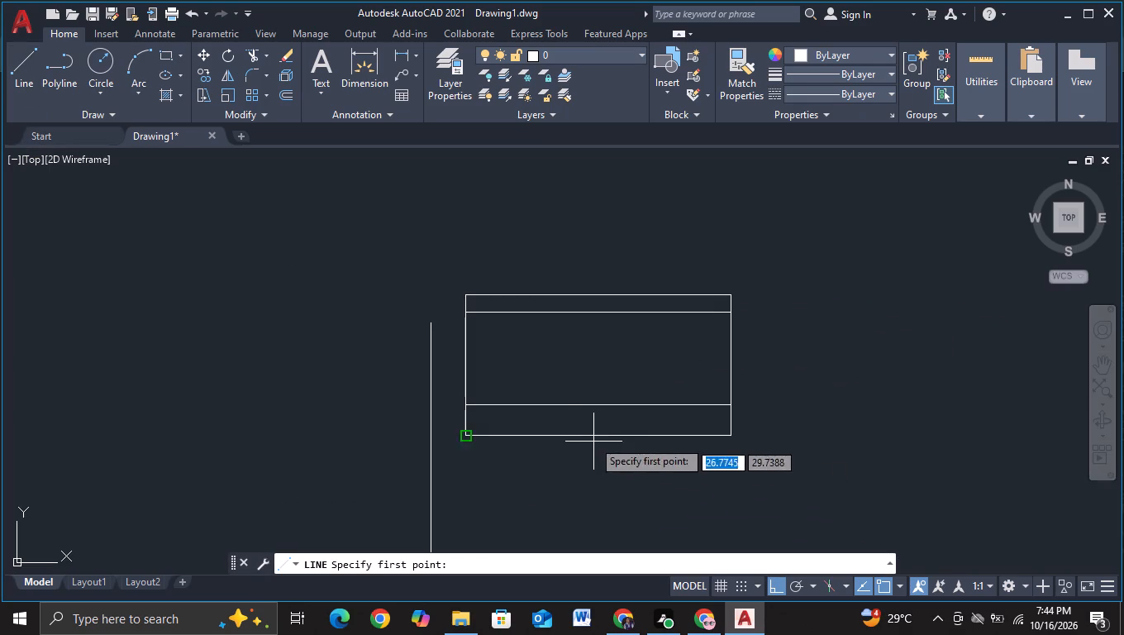
scroll(582, 388, "up", 1)
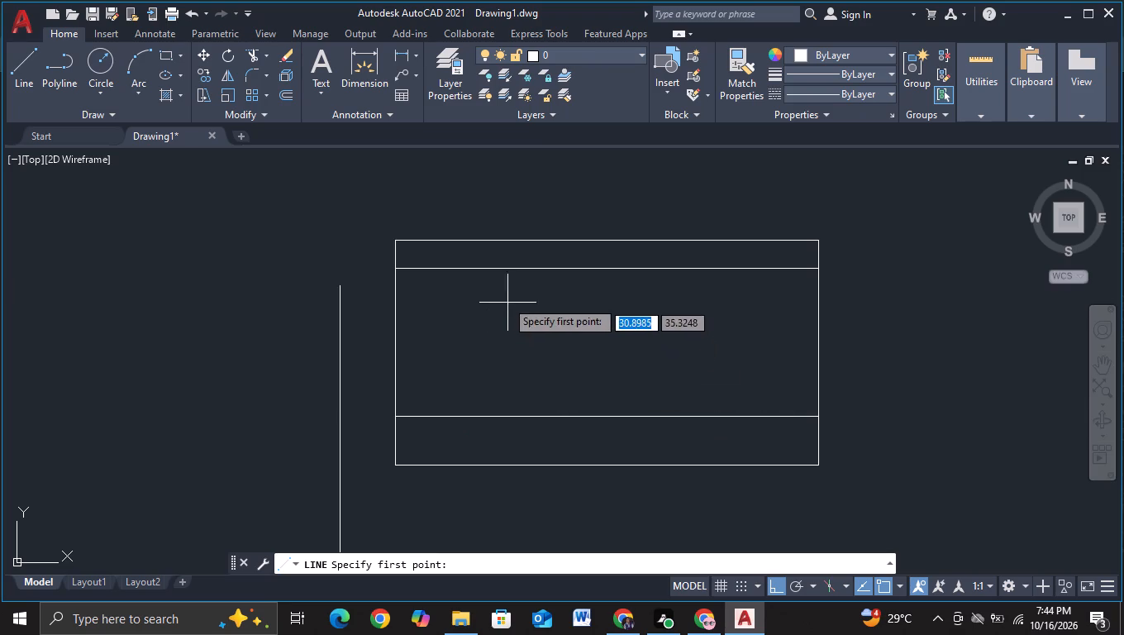
left_click(490, 222)
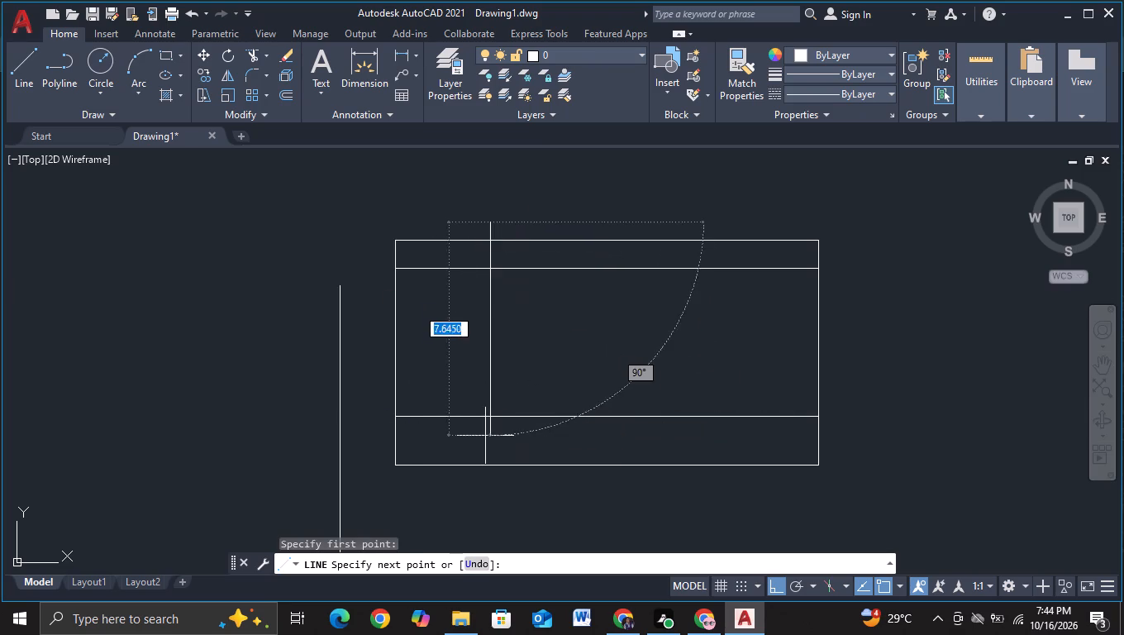
left_click(490, 450)
key("Escape")
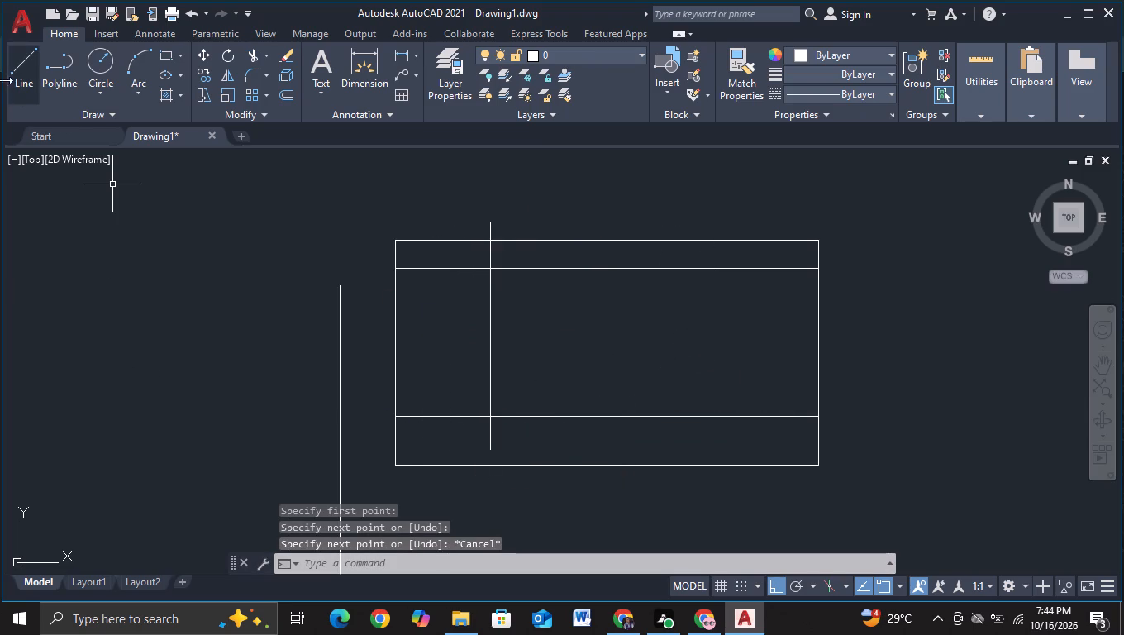
Draw two more vertical lines across the rectangle, near its middle and in its right part, ending inside the bottom strip.
left_click(26, 80)
left_click(579, 219)
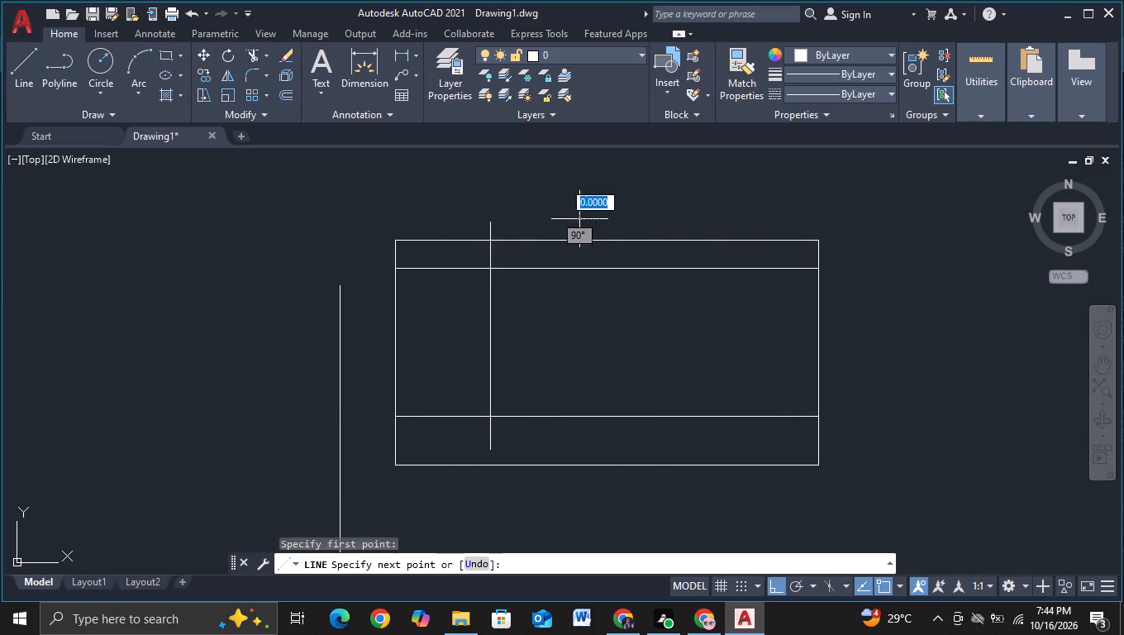
left_click(605, 452)
key("Escape")
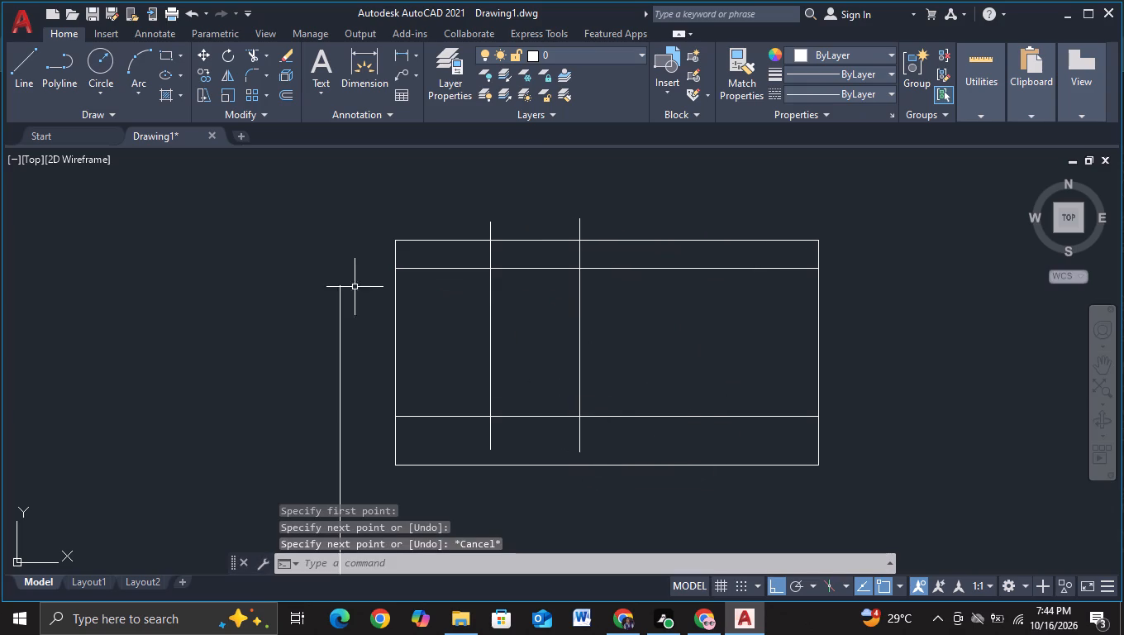
left_click(26, 89)
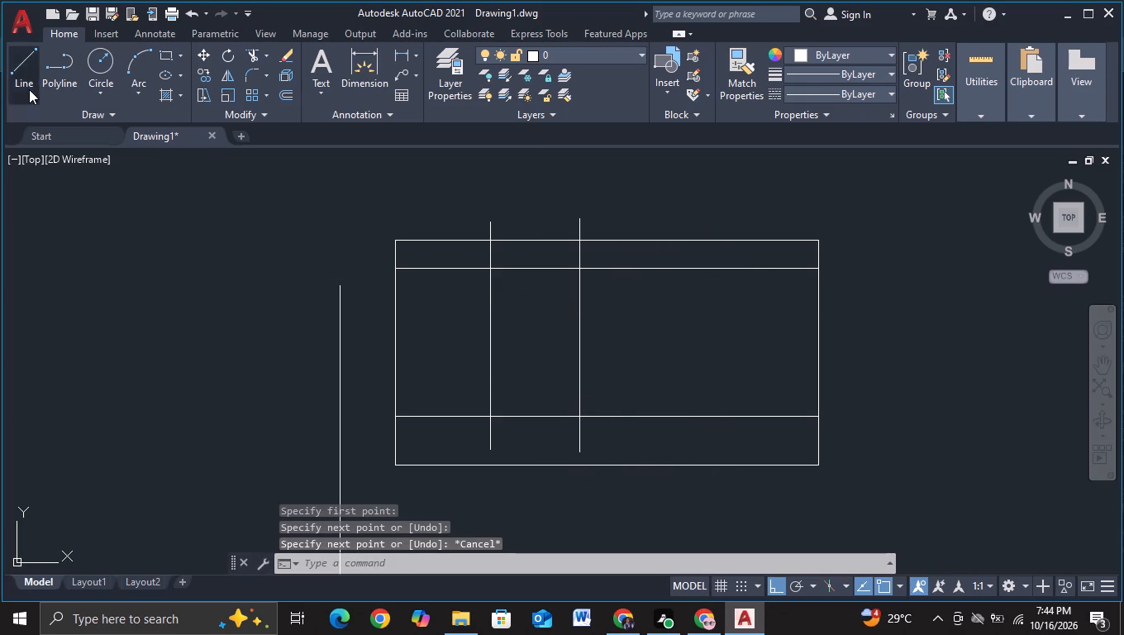
left_click(676, 214)
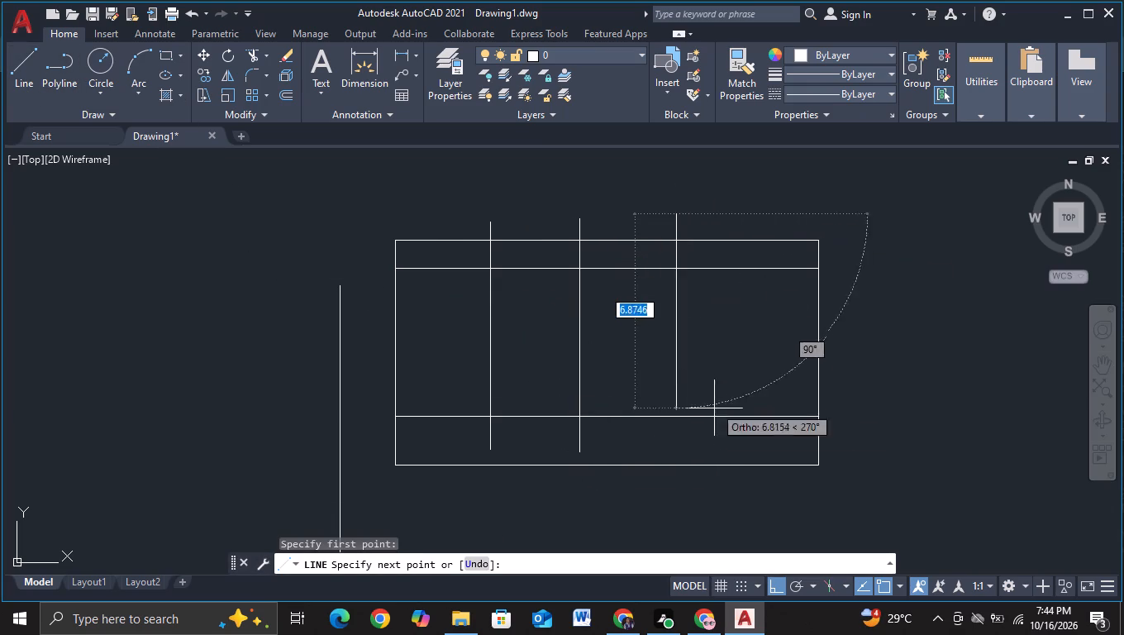
left_click(719, 449)
key("Escape")
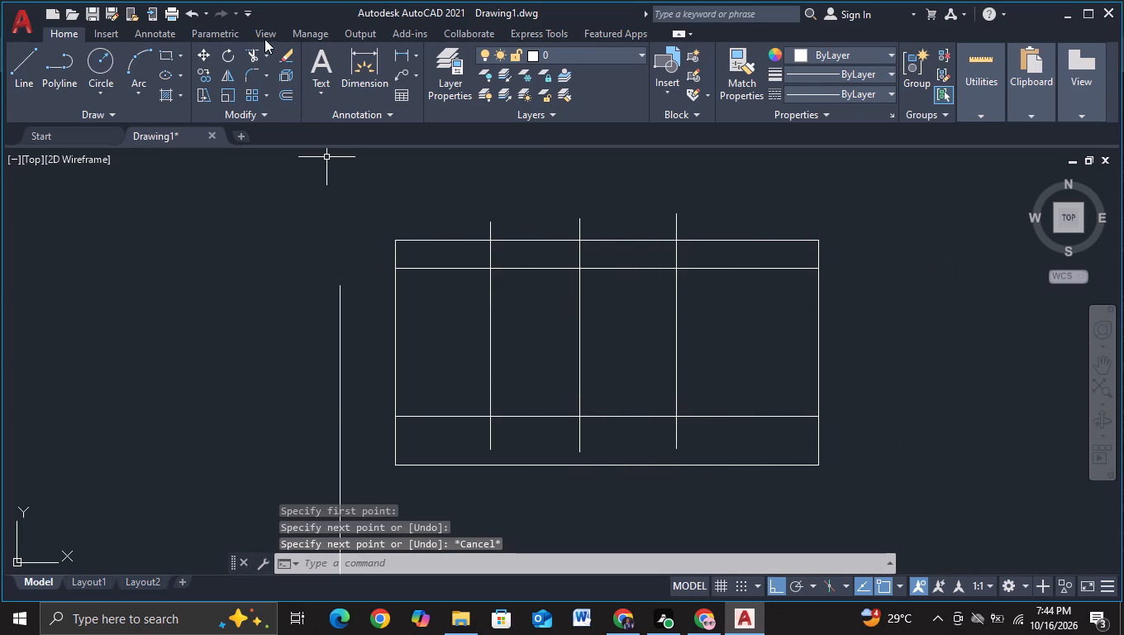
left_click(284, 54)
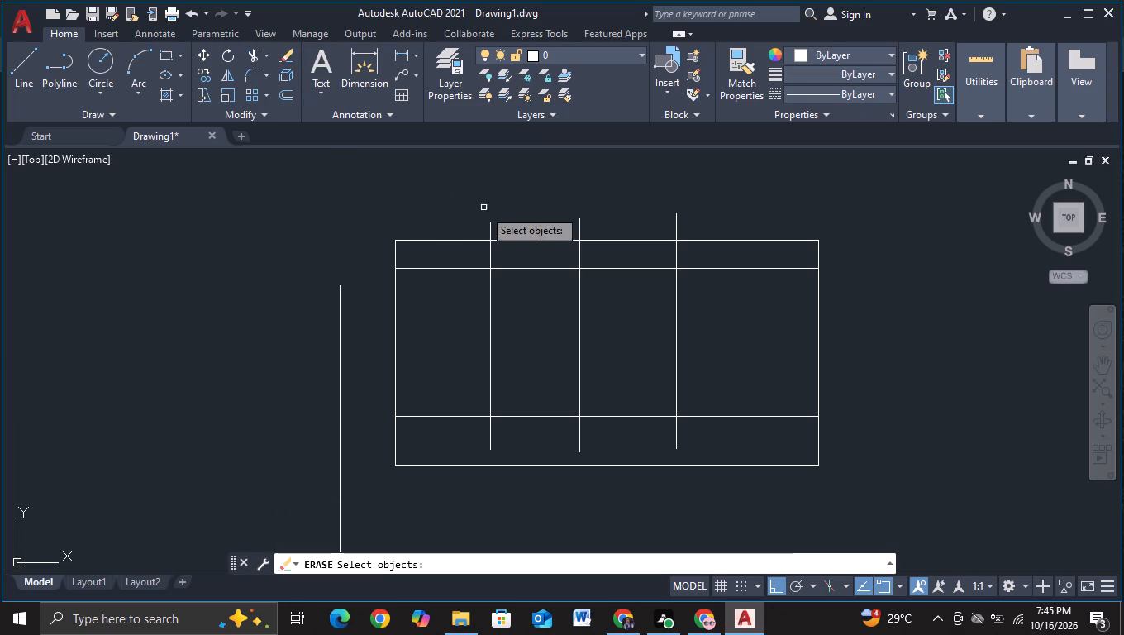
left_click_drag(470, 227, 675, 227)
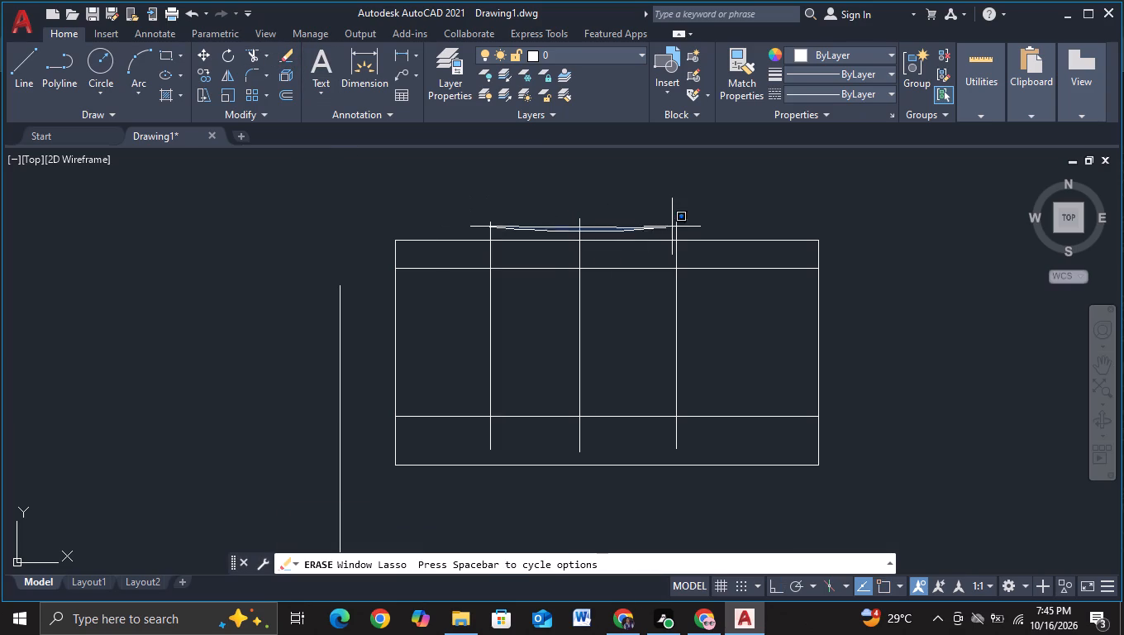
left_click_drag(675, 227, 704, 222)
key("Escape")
Trim the three vertical lines above the rectangle and inside both strips so they span only the area between the strips.
left_click(248, 55)
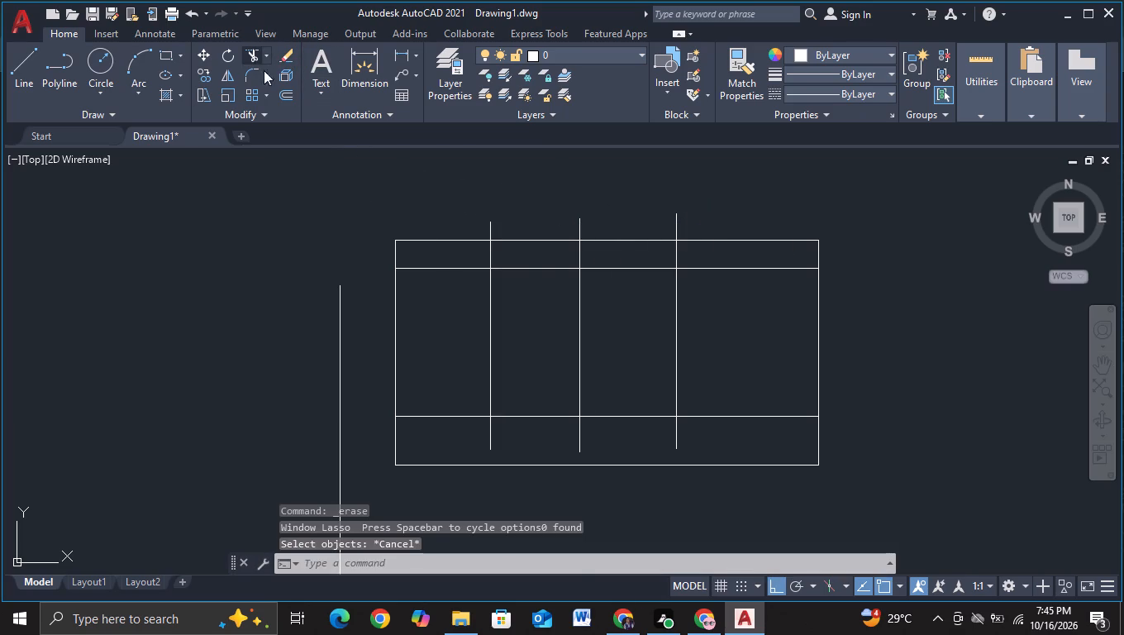
left_click_drag(470, 222, 584, 232)
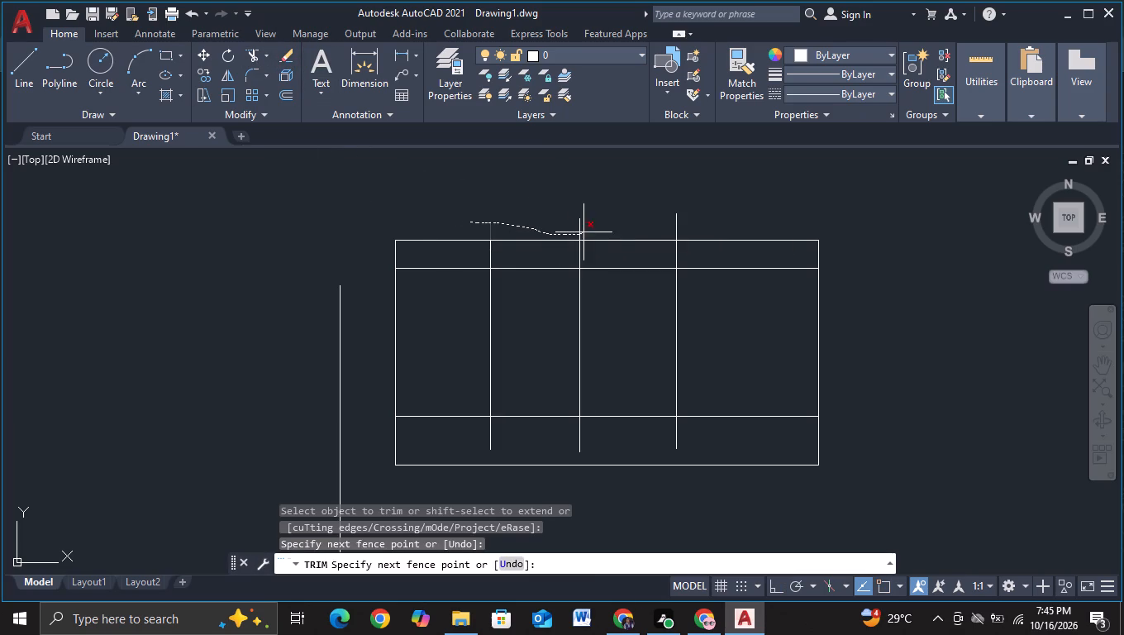
left_click_drag(584, 232, 701, 219)
left_click_drag(464, 252, 464, 252)
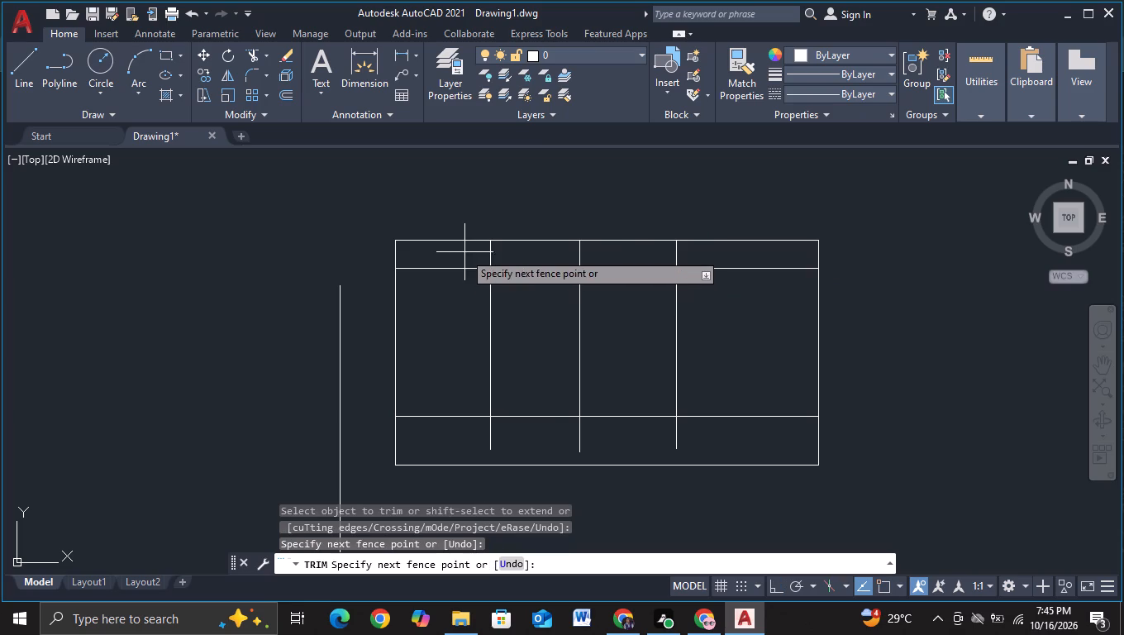
left_click_drag(464, 252, 551, 255)
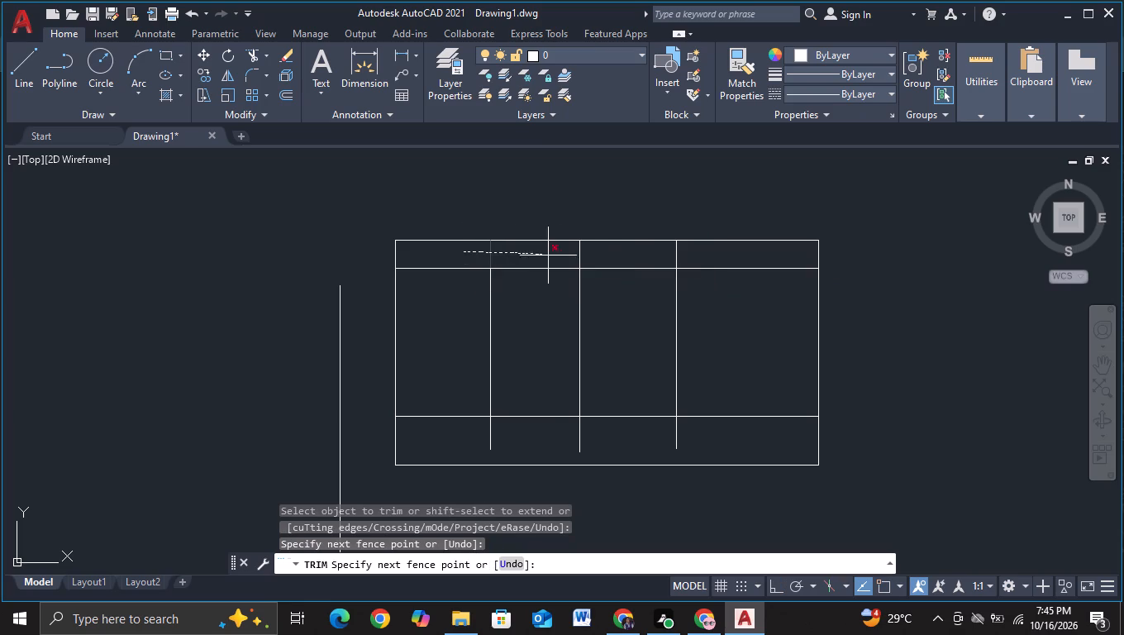
left_click_drag(551, 255, 687, 260)
left_click_drag(466, 430, 698, 437)
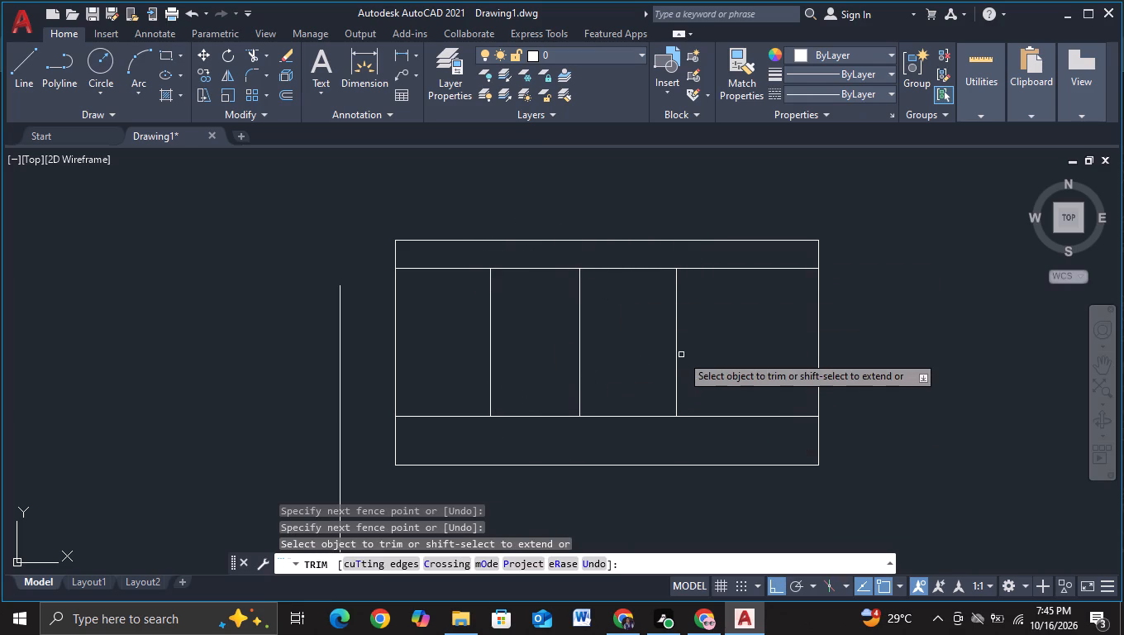
key("Escape")
Move the rightmost vertical divider about 1.3 units horizontally toward the rectangle's right edge.
left_click(676, 352)
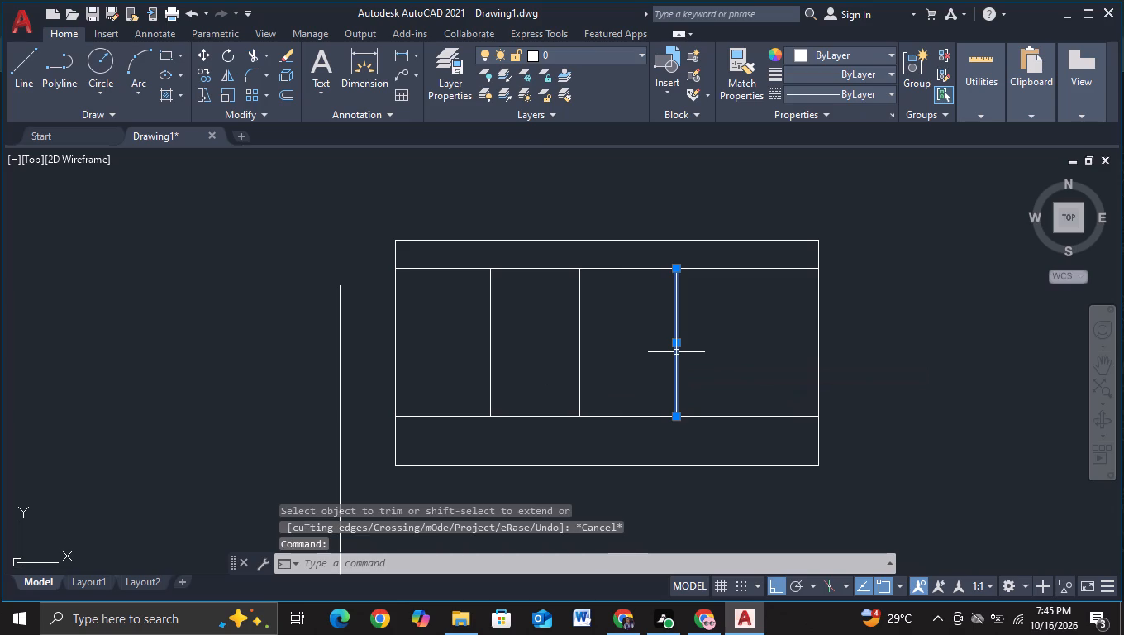
key("m")
left_click(712, 387)
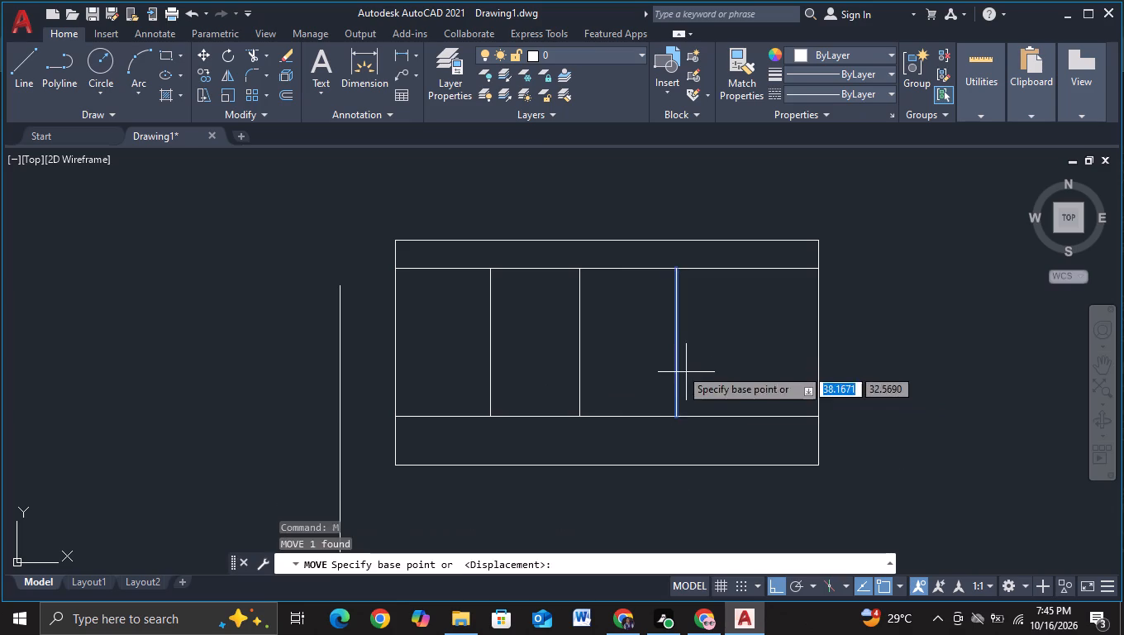
left_click(679, 360)
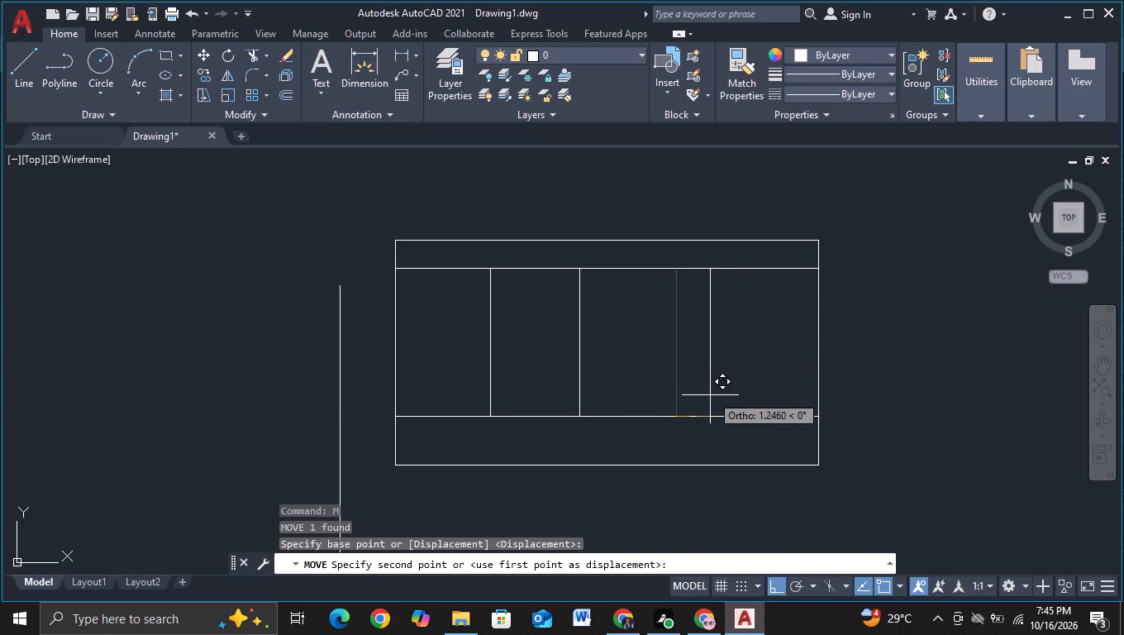
scroll(710, 395, "up", 1)
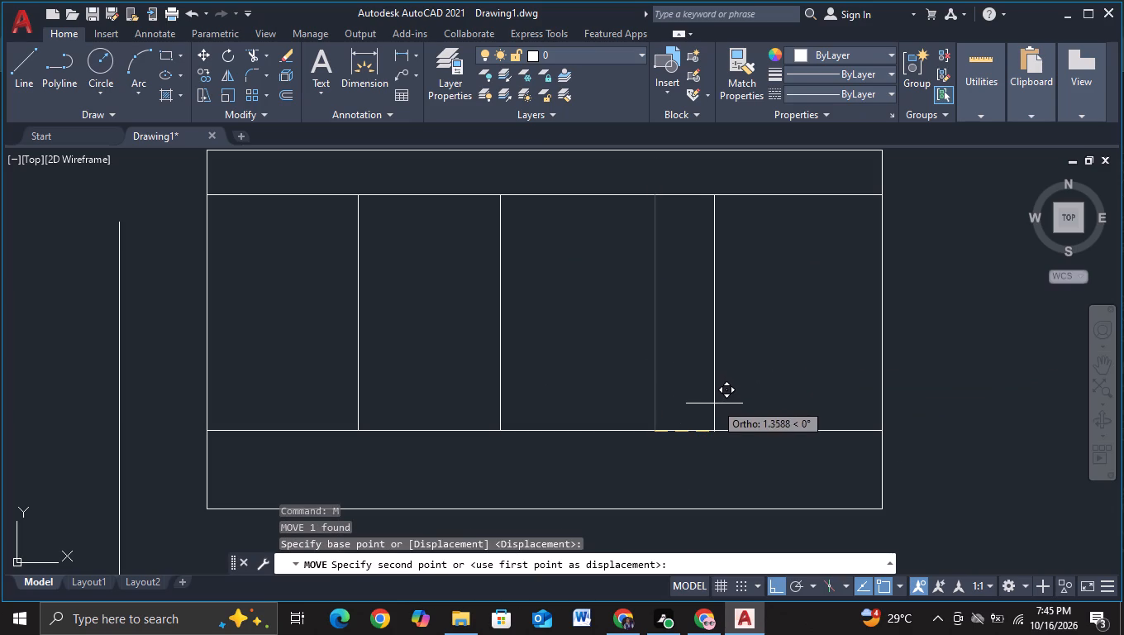
left_click(712, 404)
key("Escape")
Move the middle vertical divider about 0.7 units horizontally to the right.
left_click(499, 353)
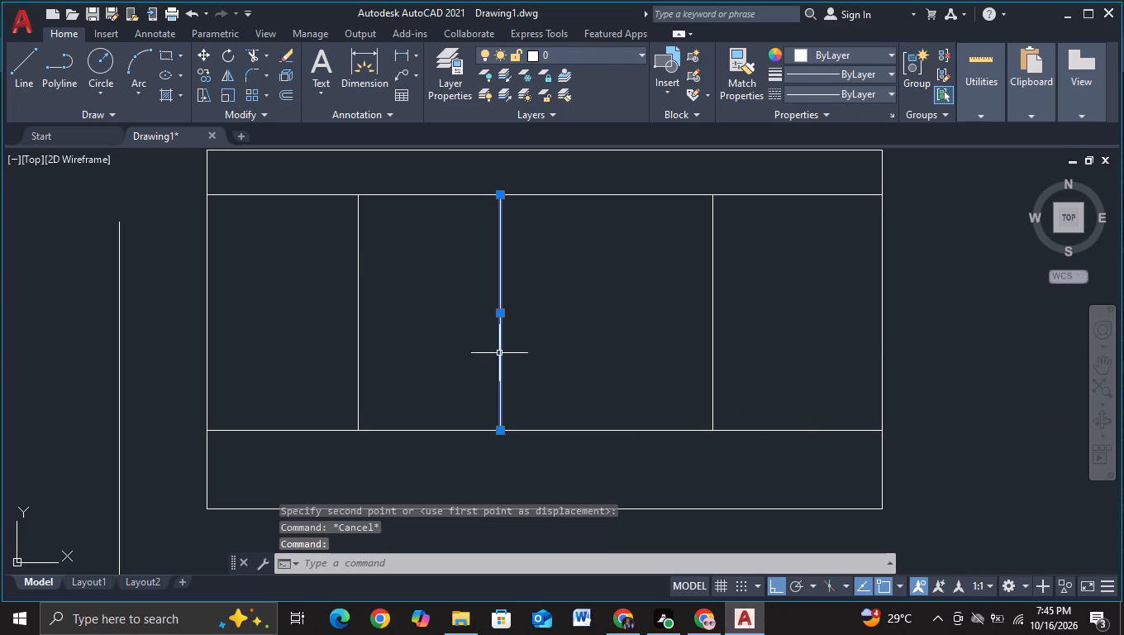
key("m")
left_click(531, 389)
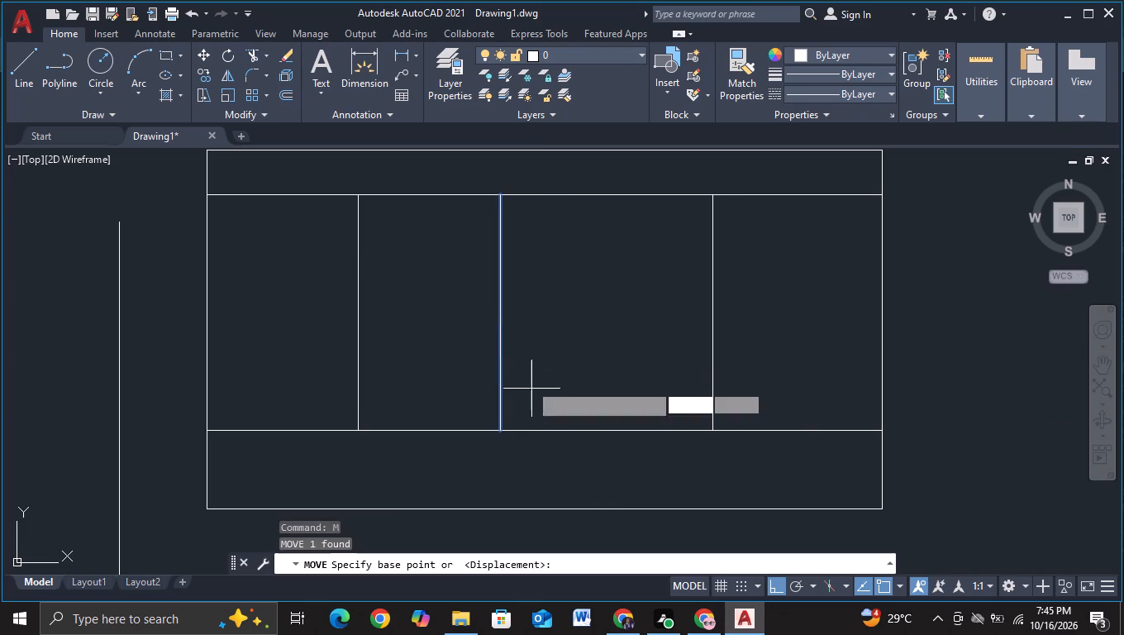
left_click(501, 346)
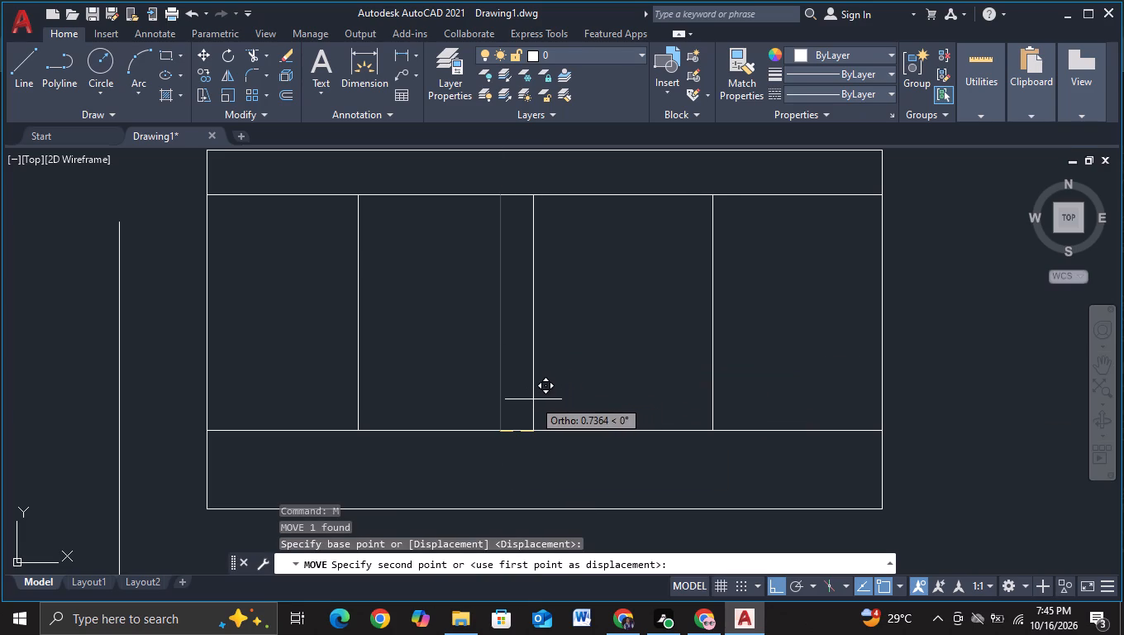
left_click(533, 399)
key("Escape")
Move the leftmost vertical divider about 0.6 units horizontally to the right.
left_click(358, 359)
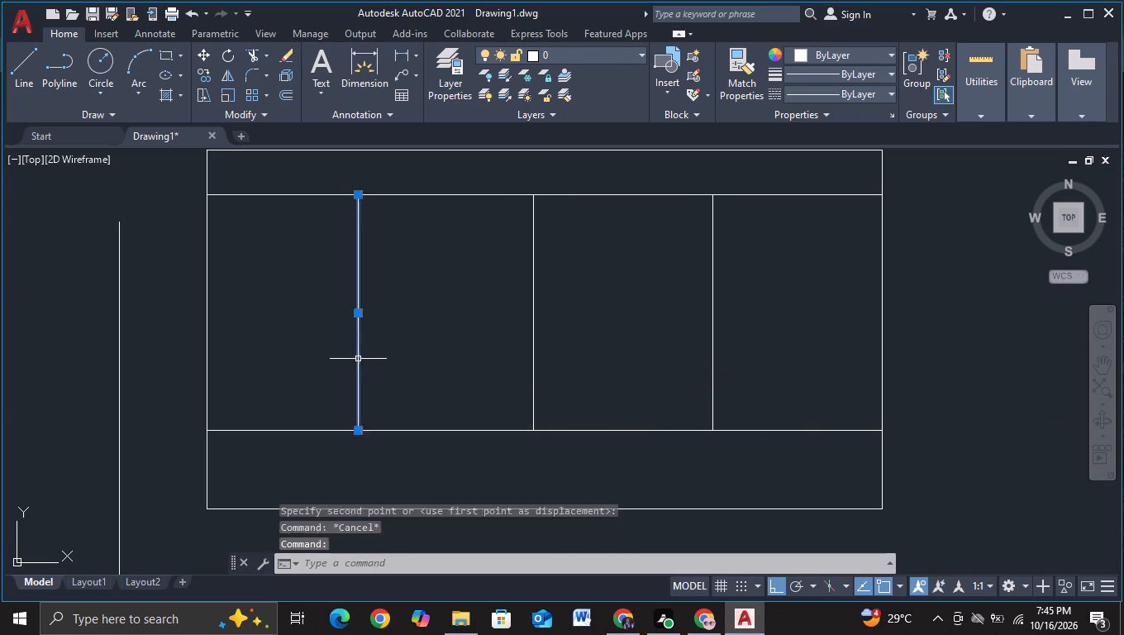
key("m")
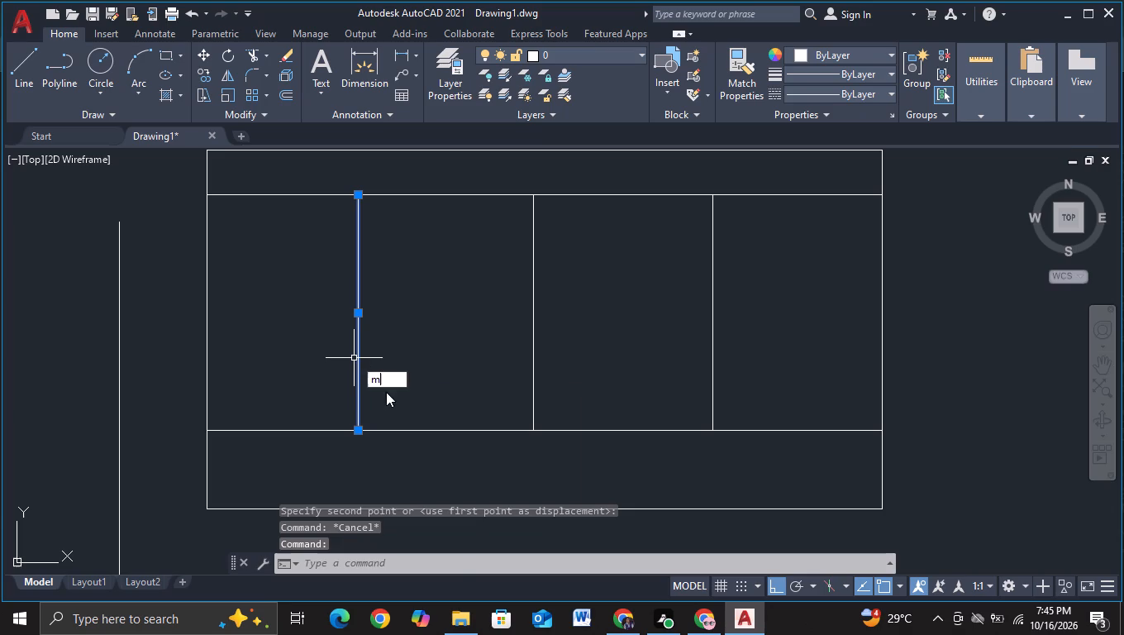
left_click(386, 392)
left_click(360, 344)
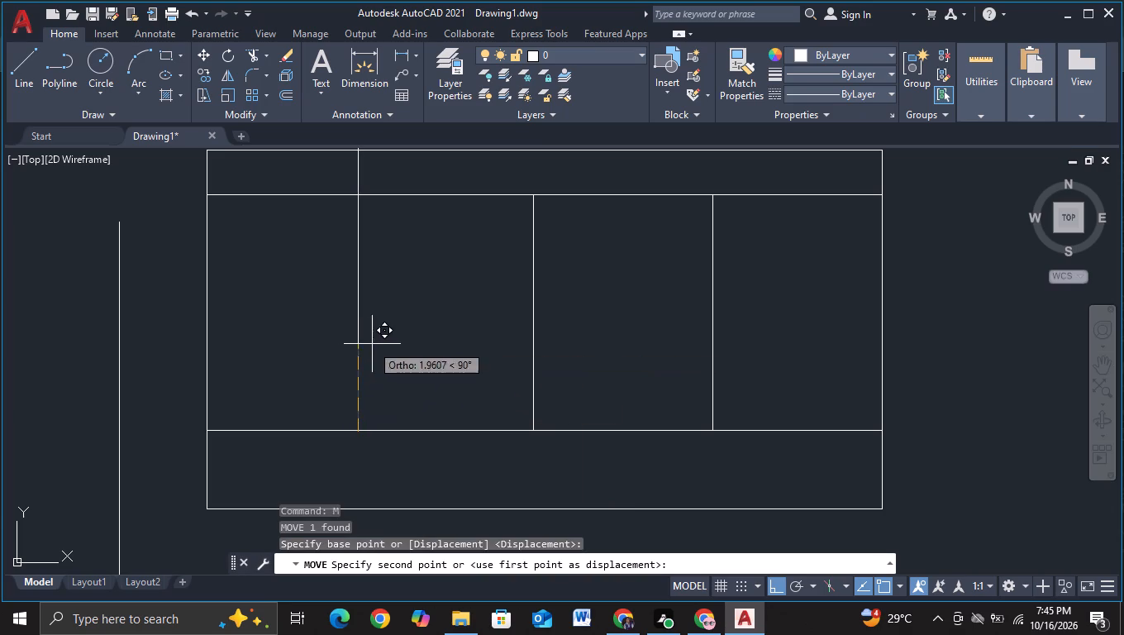
left_click(383, 415)
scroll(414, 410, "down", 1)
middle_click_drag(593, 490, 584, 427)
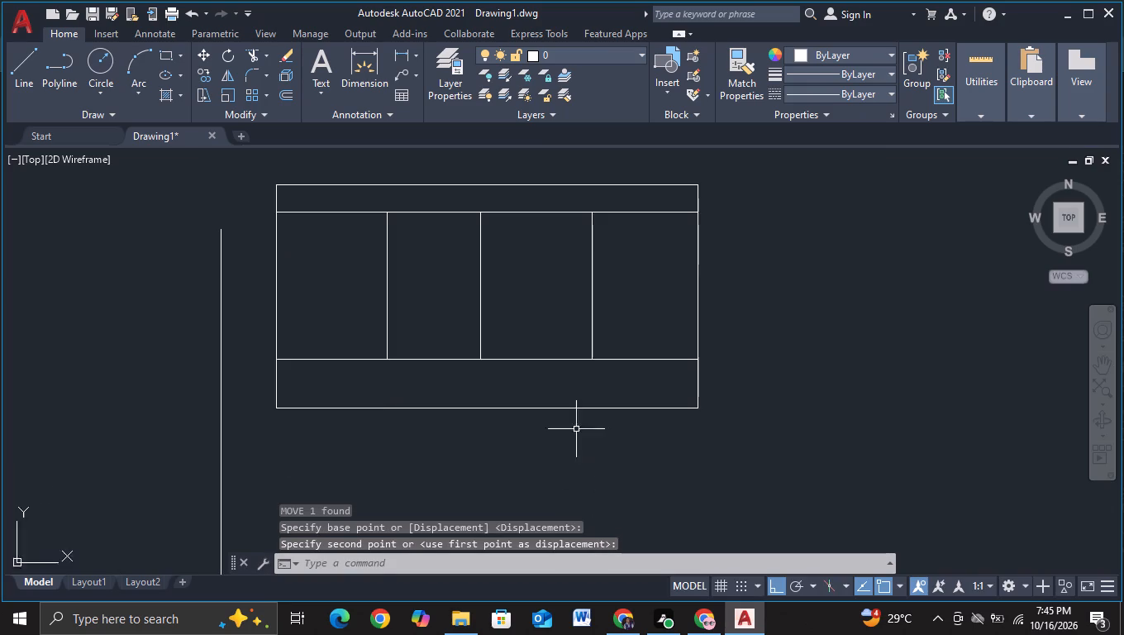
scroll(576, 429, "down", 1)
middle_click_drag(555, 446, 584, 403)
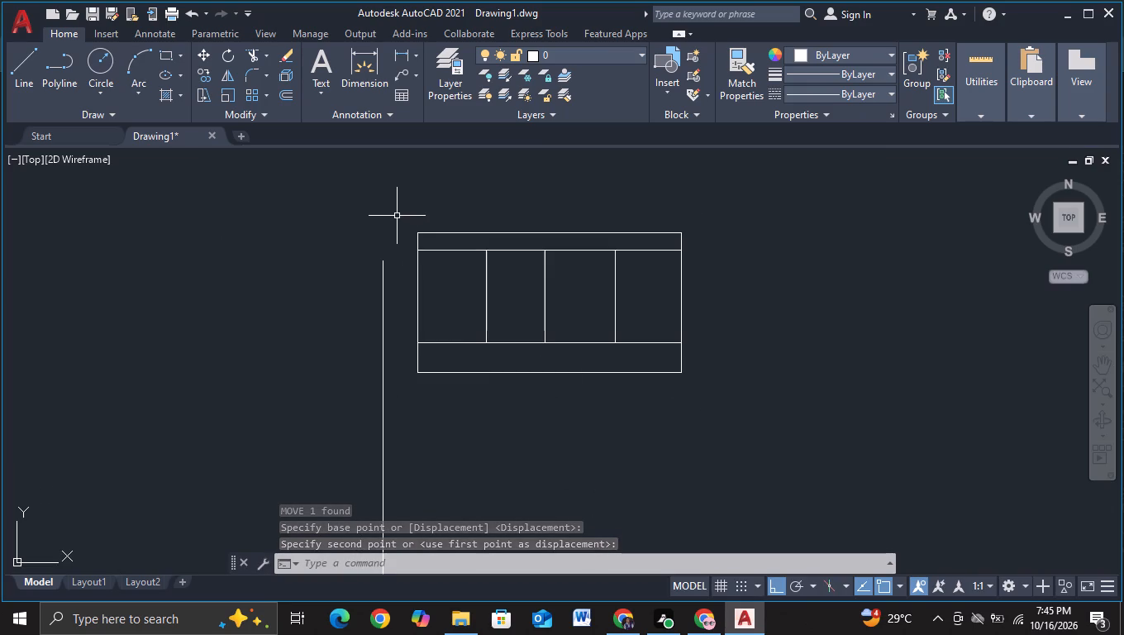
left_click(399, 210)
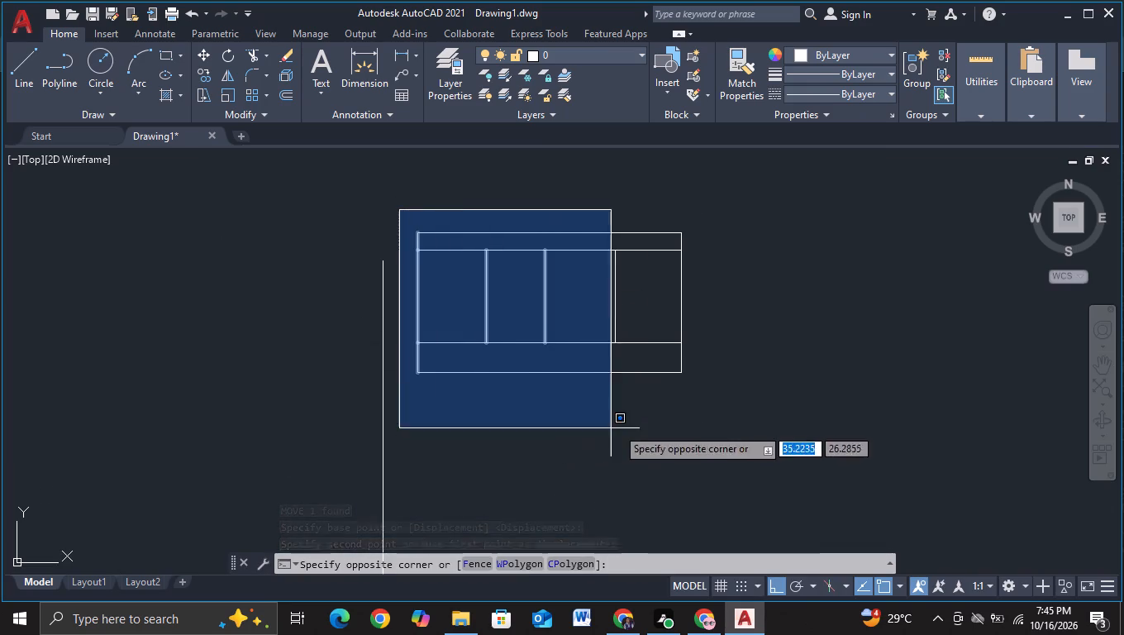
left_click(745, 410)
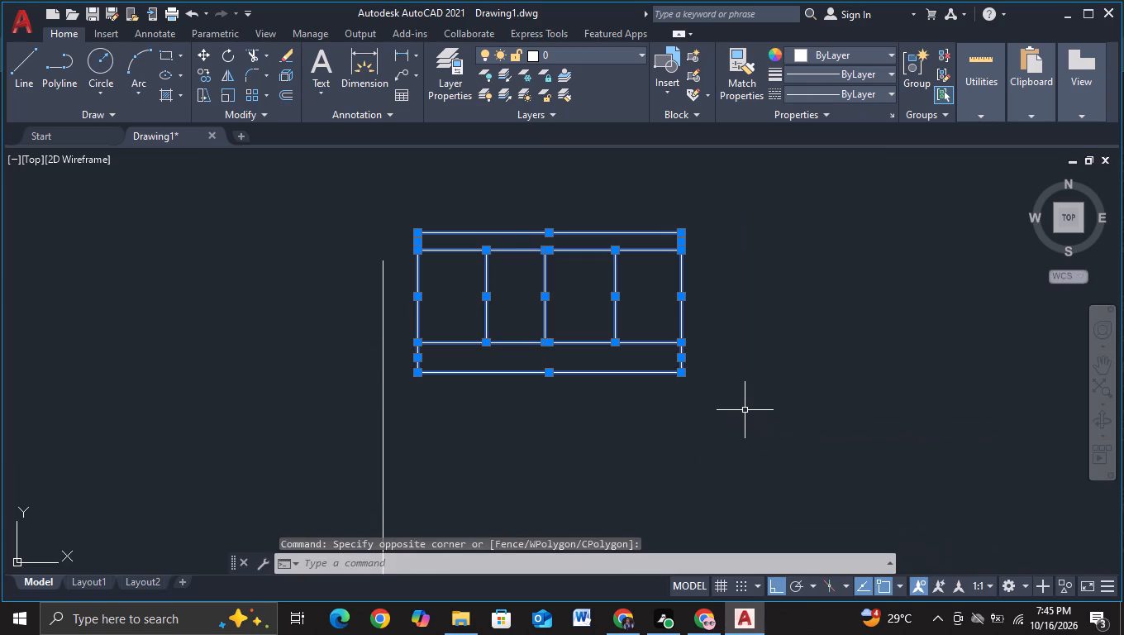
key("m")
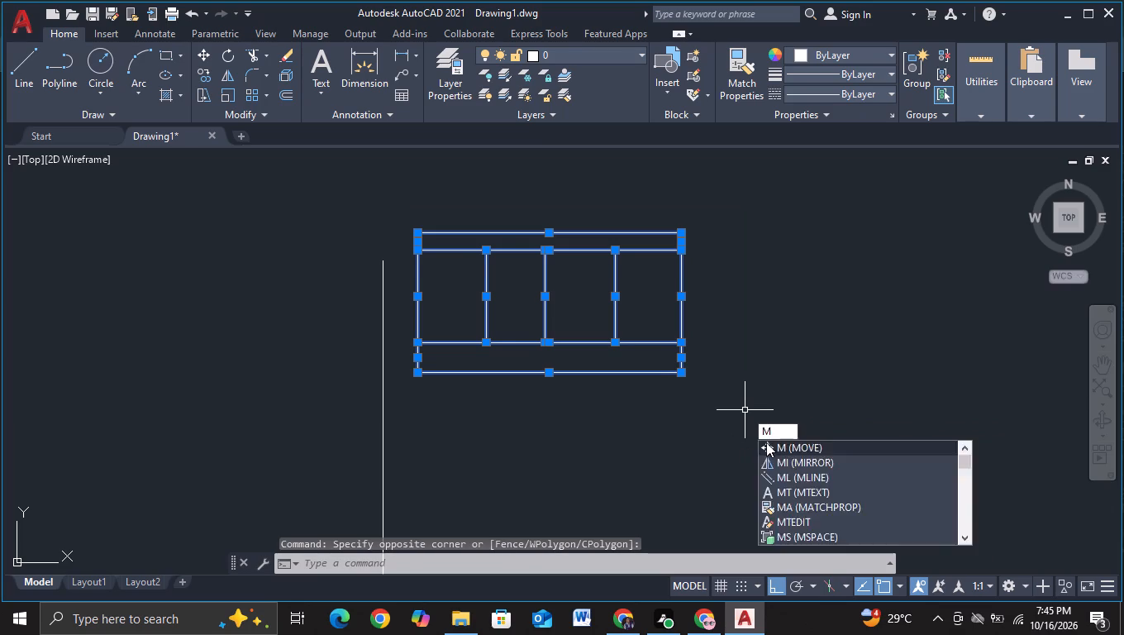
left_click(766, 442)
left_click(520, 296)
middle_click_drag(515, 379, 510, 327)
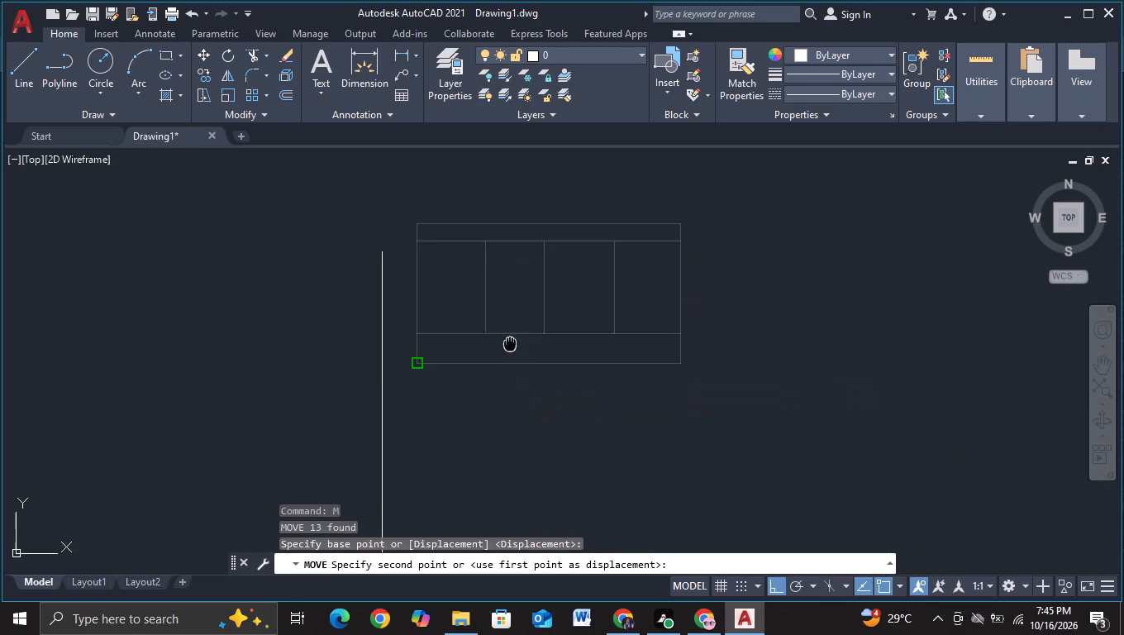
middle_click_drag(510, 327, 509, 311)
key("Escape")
Copy the whole four-panel rectangle with its strips about 10.1 units straight down, inside the L-shaped outline.
scroll(509, 311, "down", 1)
middle_click_drag(530, 360, 532, 368)
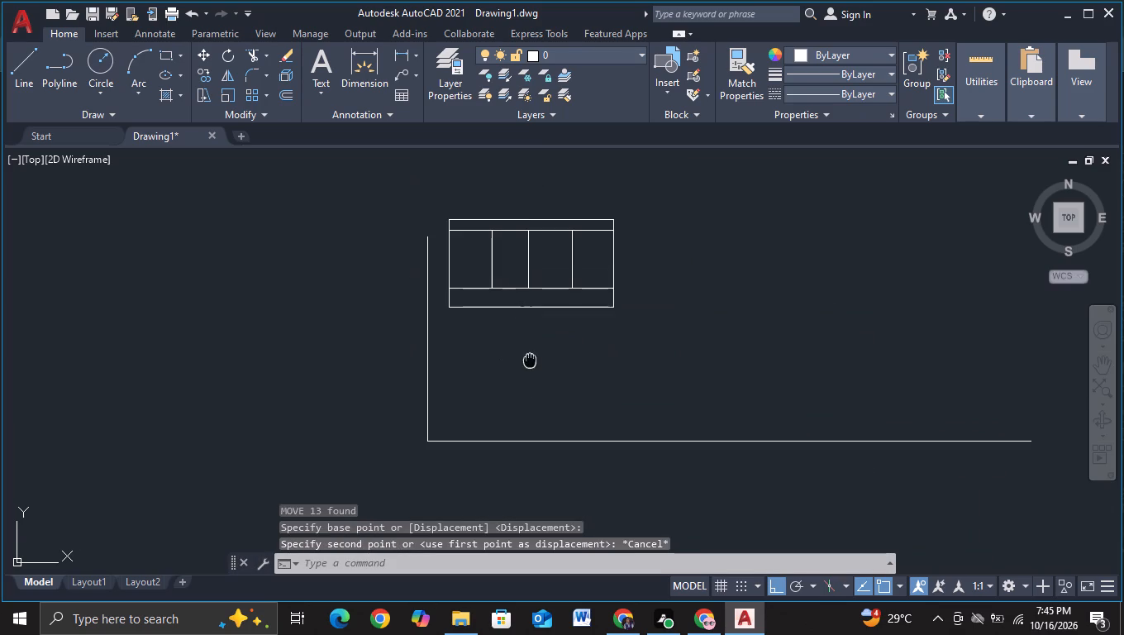
middle_click_drag(532, 368, 538, 399)
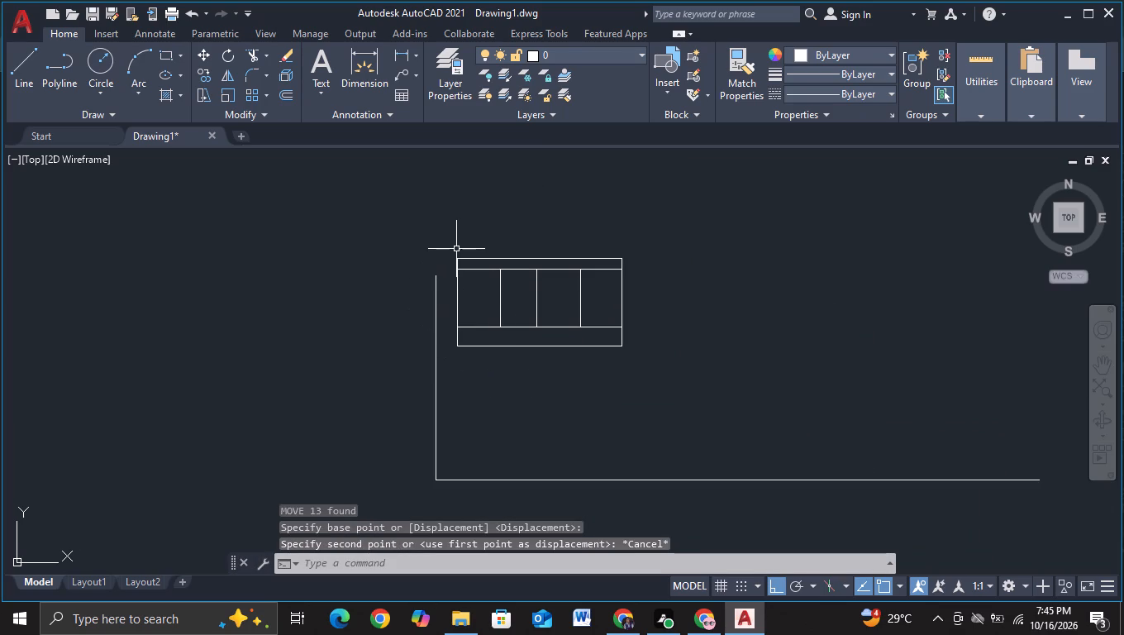
left_click(445, 239)
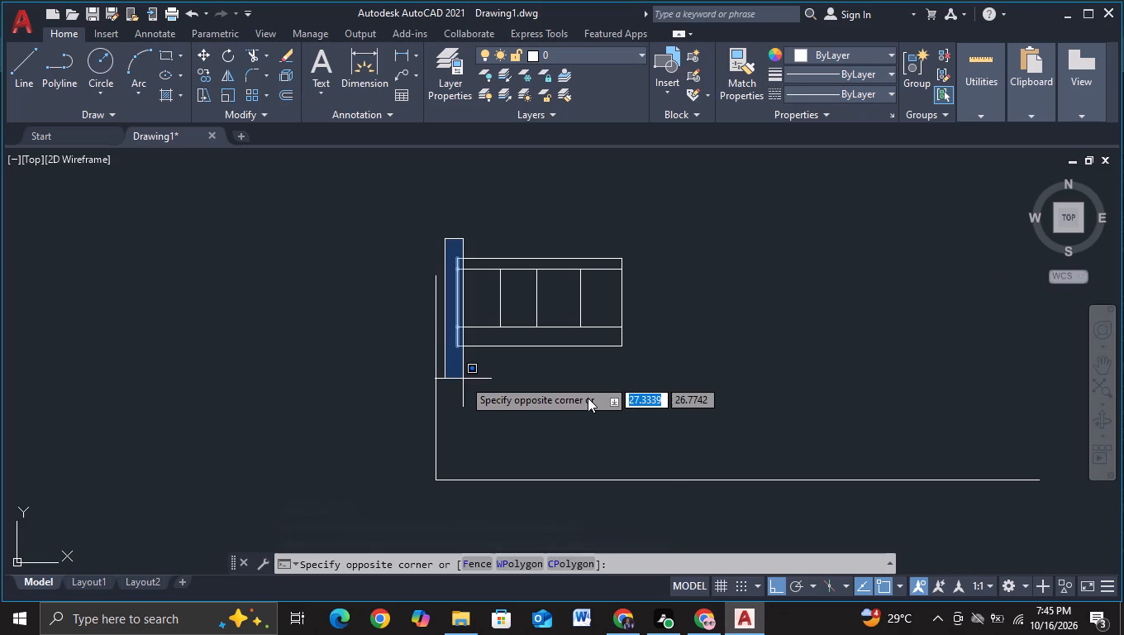
left_click(746, 371)
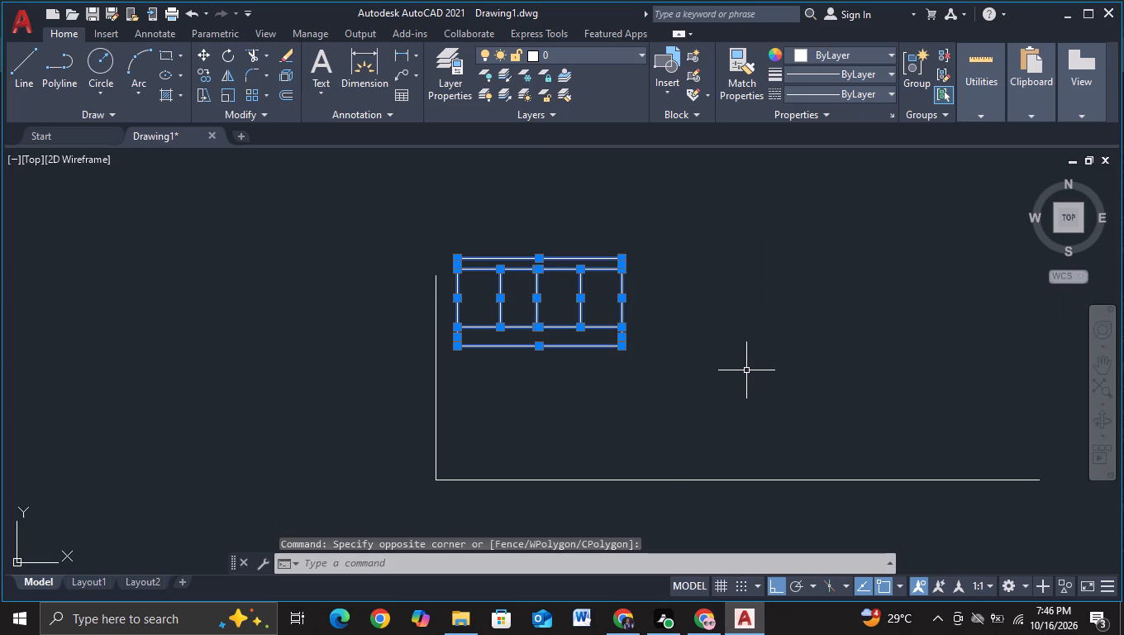
key("c")
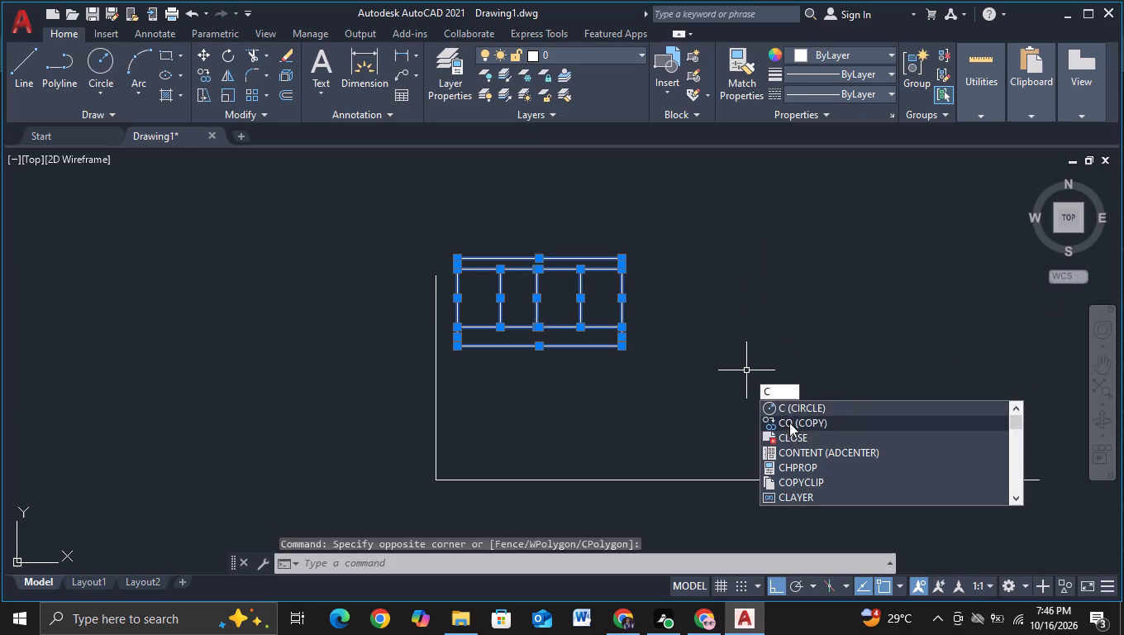
left_click(789, 423)
left_click(577, 305)
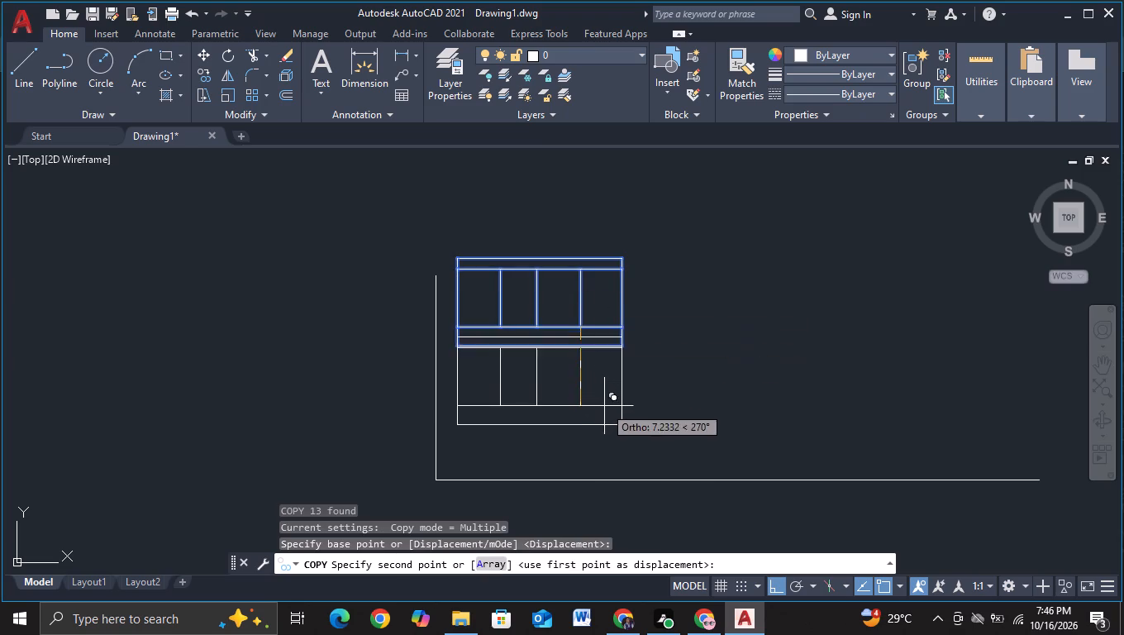
middle_click_drag(605, 406, 601, 318)
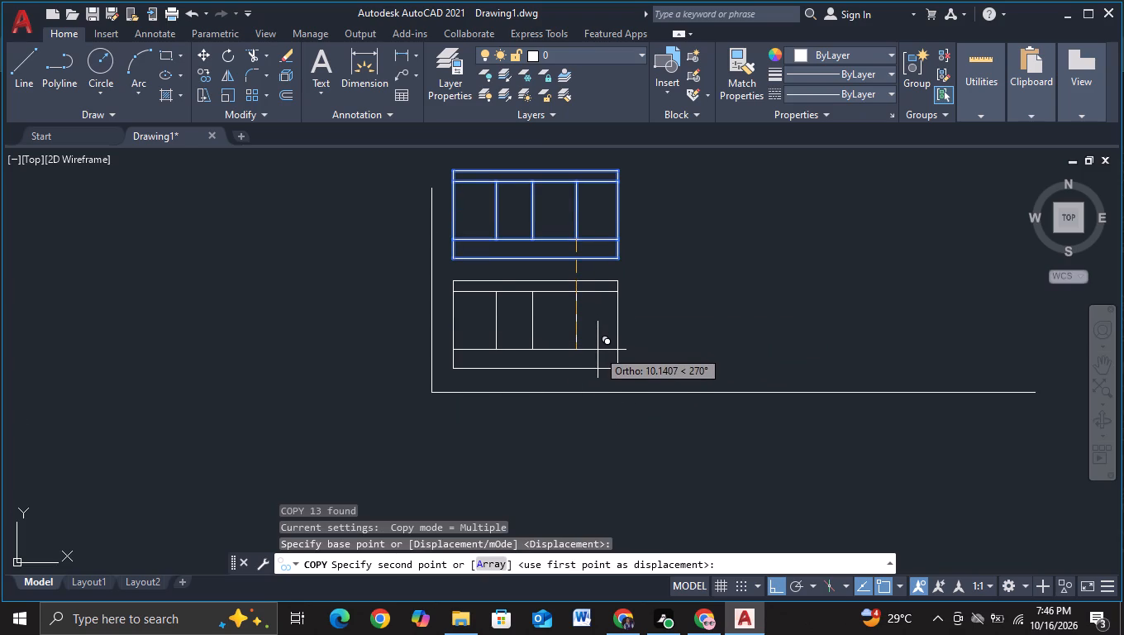
left_click(598, 350)
key("Escape")
Copy both stacked four-panel rectangles about 19.2 units horizontally to the right to form a two-by-two arrangement.
middle_click_drag(502, 268, 500, 297)
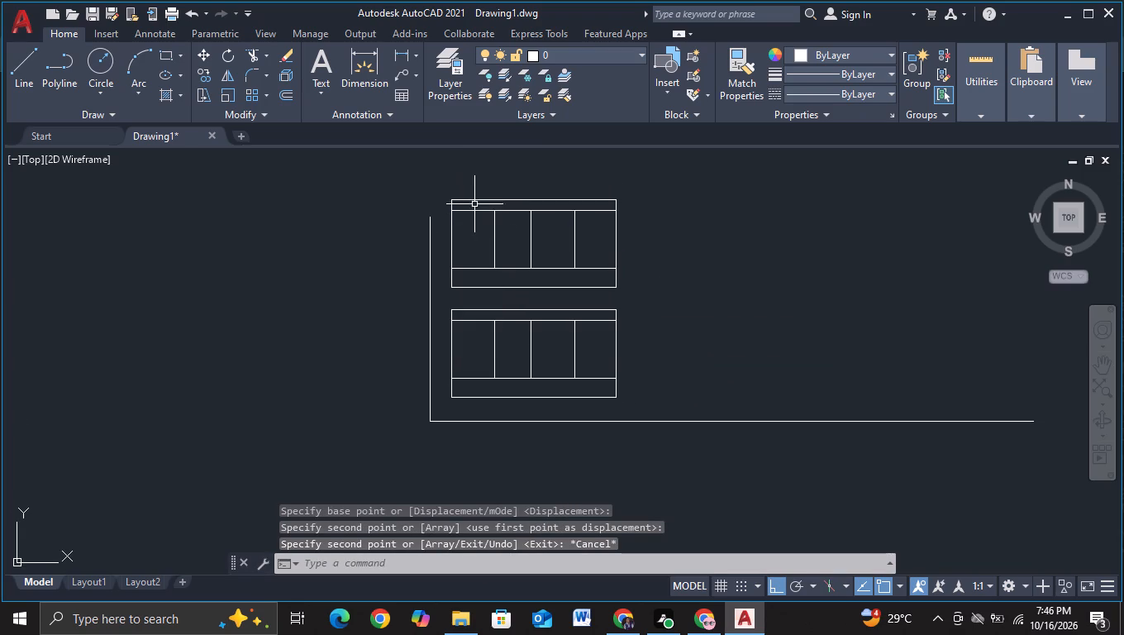
left_click(441, 179)
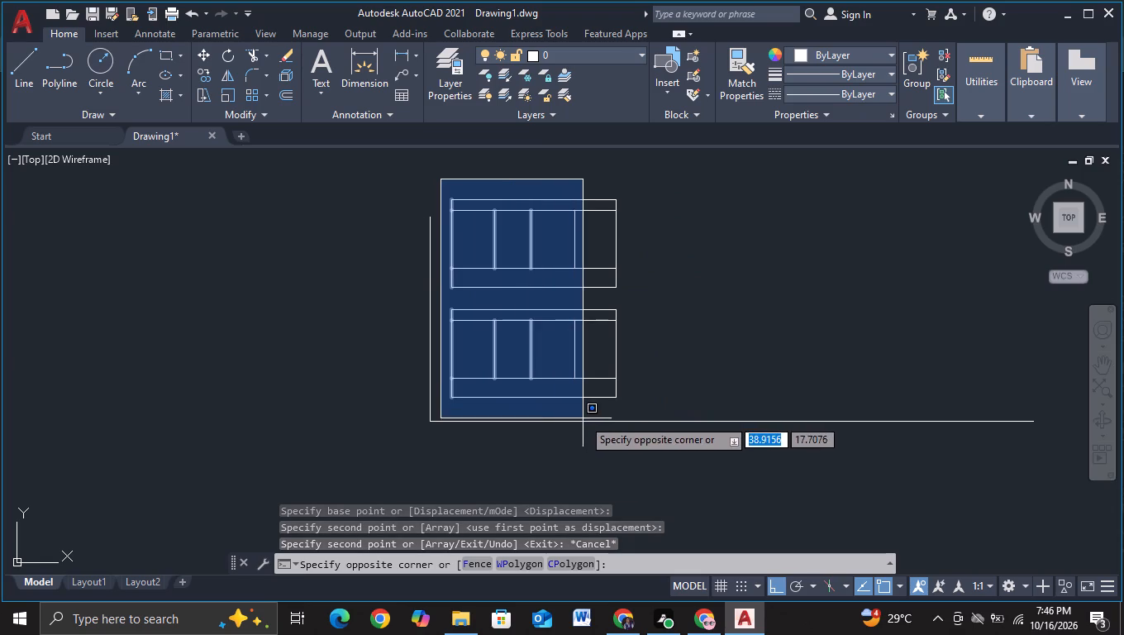
left_click(650, 414)
key("c")
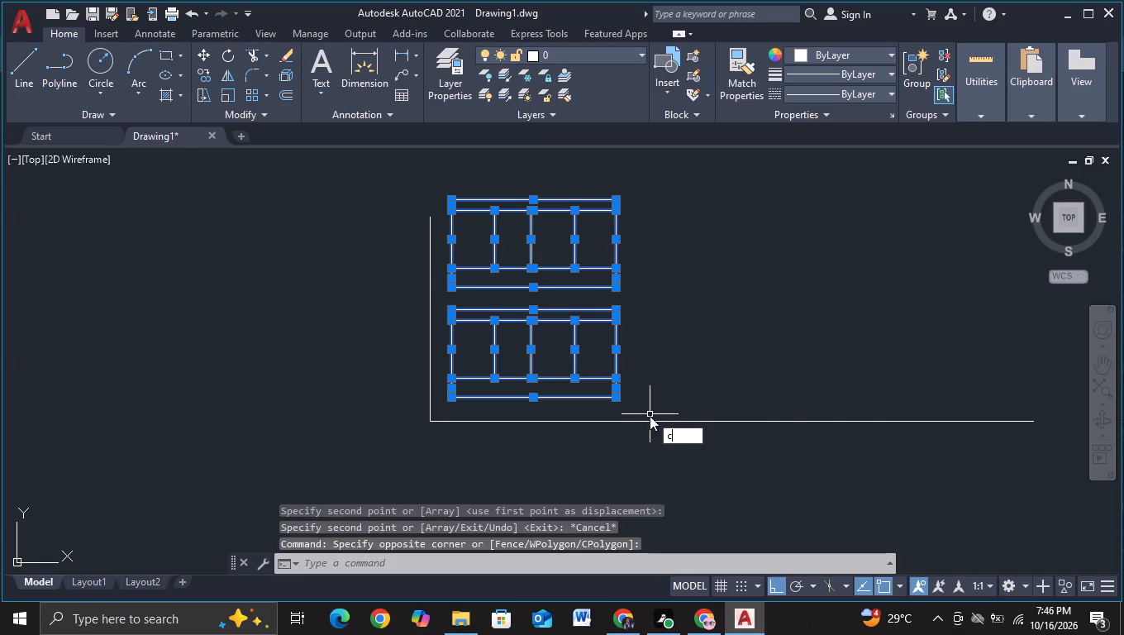
left_click(698, 466)
left_click(569, 312)
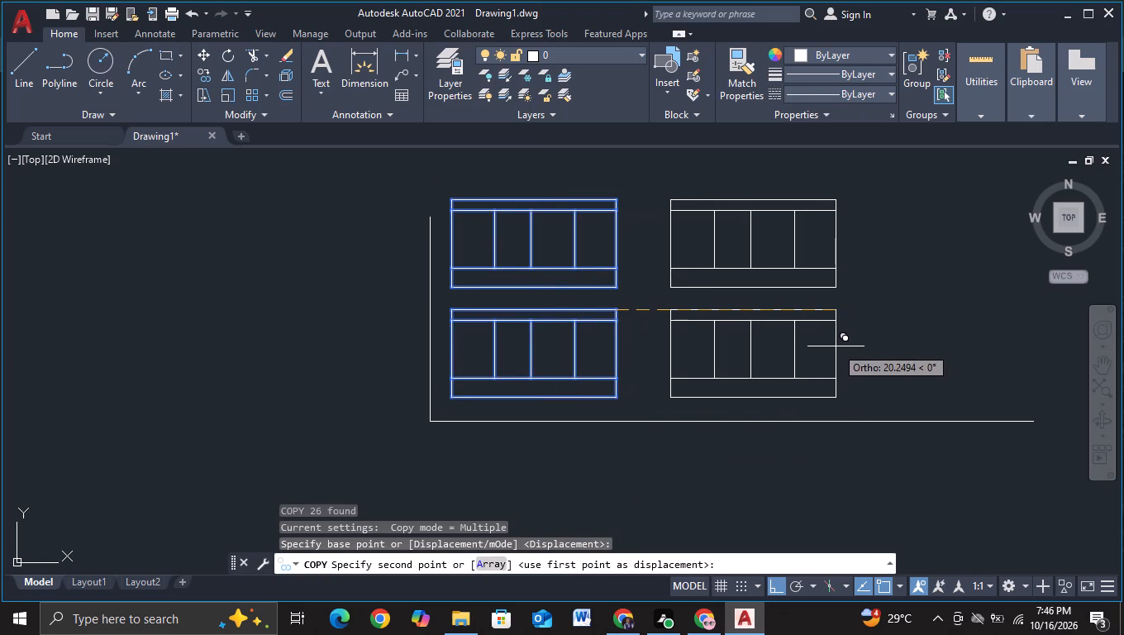
left_click(824, 346)
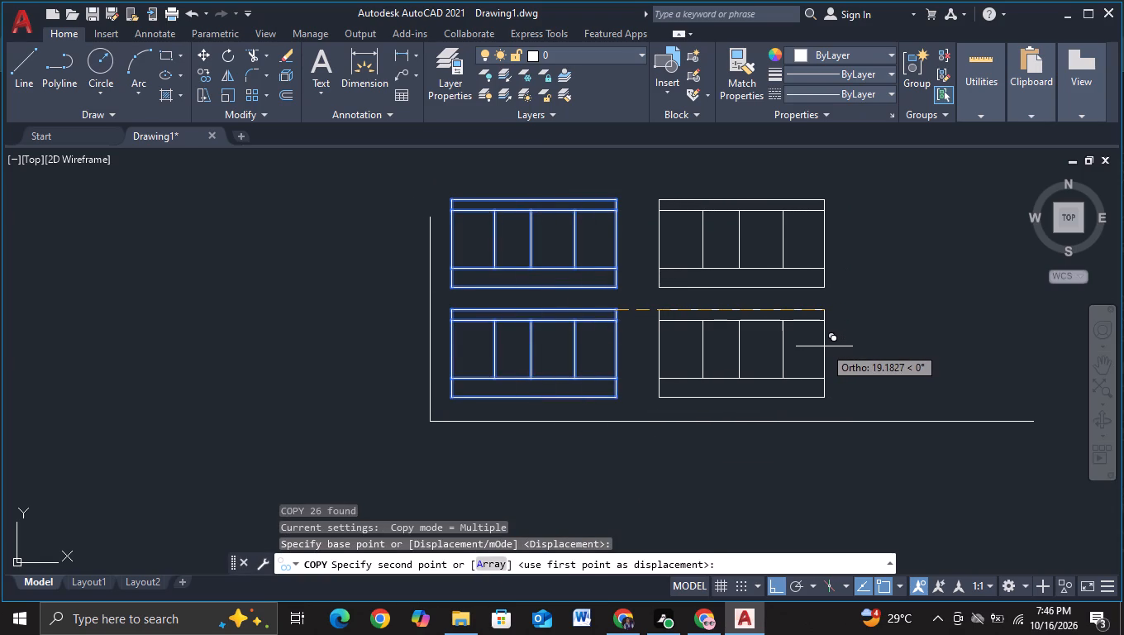
key("Escape")
Extend the outline with lines from its upper-left end, about 4 units up and about 55.7 units right, ending above the bottom line's end.
scroll(772, 294, "down", 2)
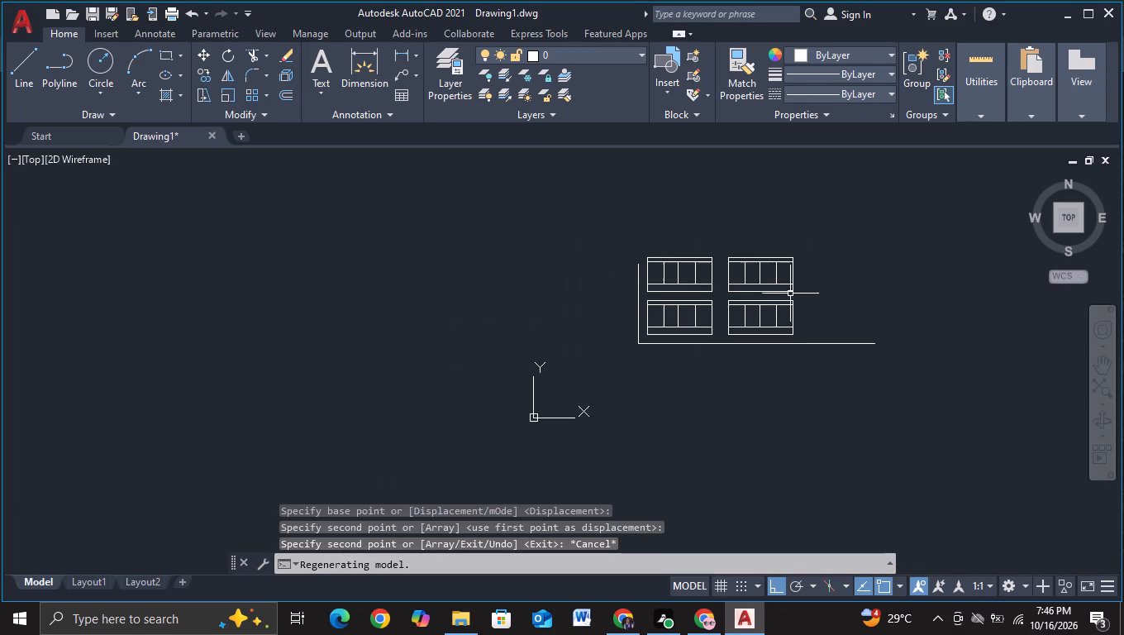
middle_click_drag(835, 310, 645, 336)
scroll(647, 330, "up", 2)
middle_click_drag(586, 316, 684, 327)
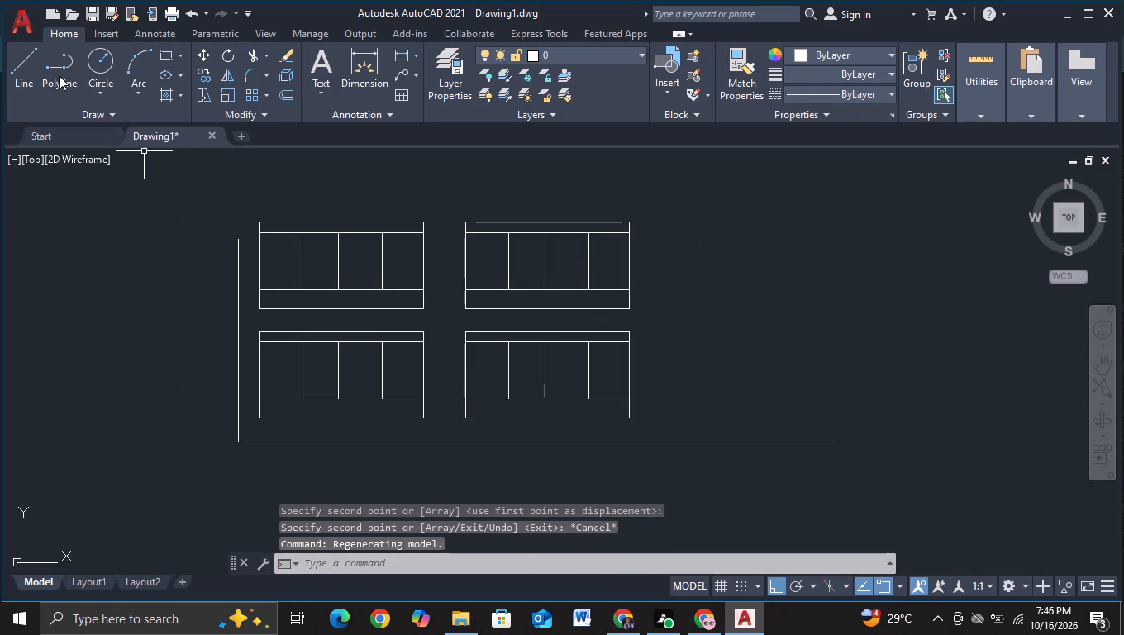
left_click(26, 83)
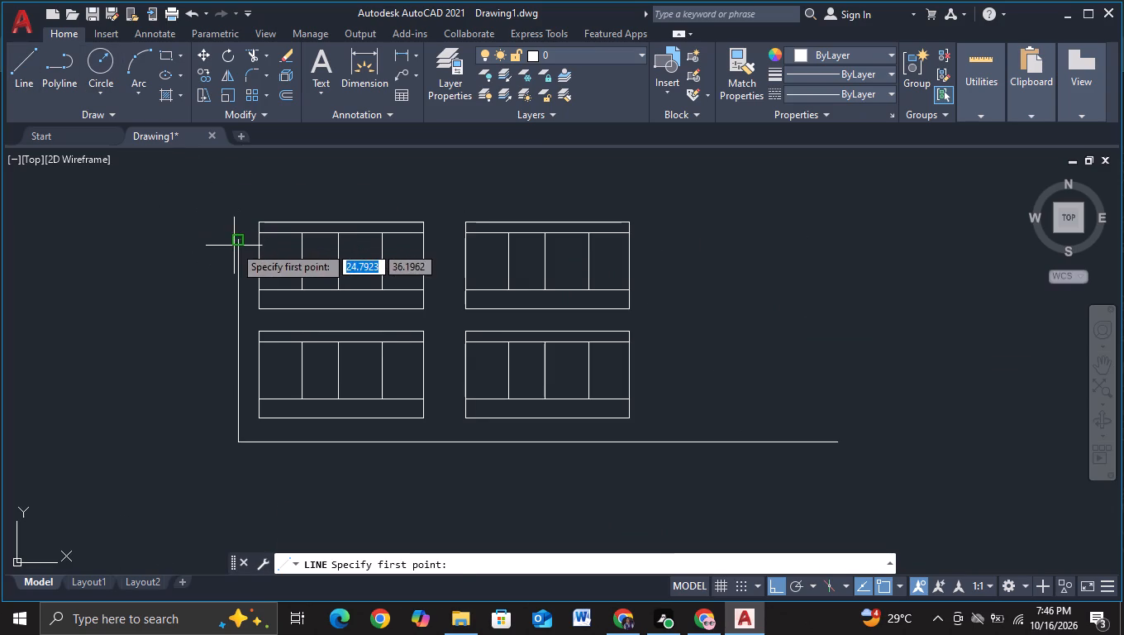
left_click(234, 246)
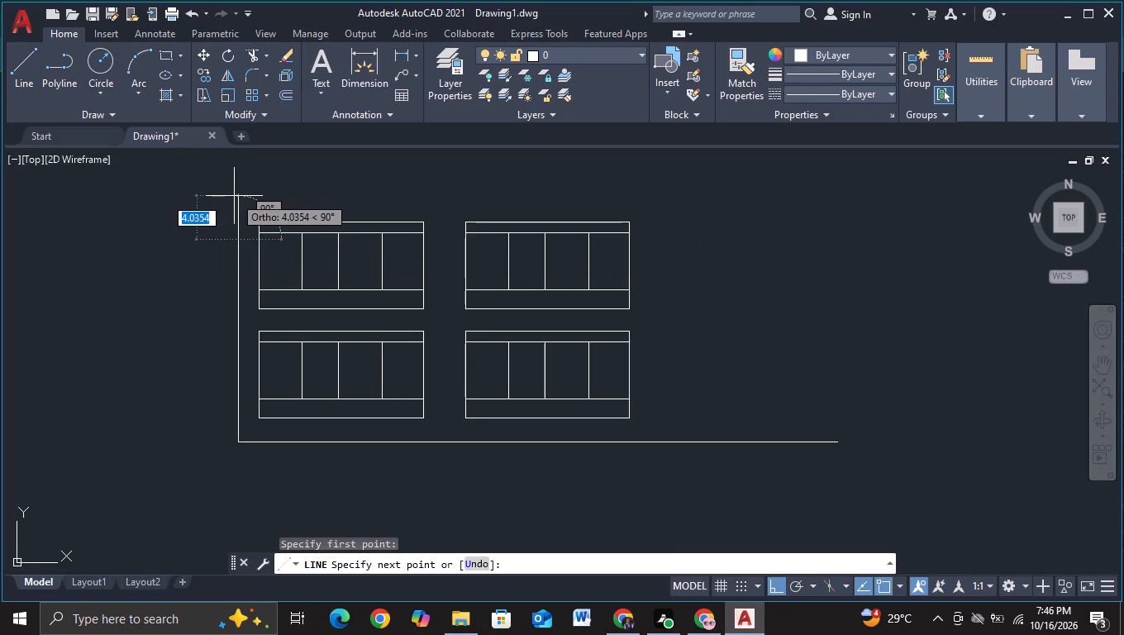
left_click(231, 195)
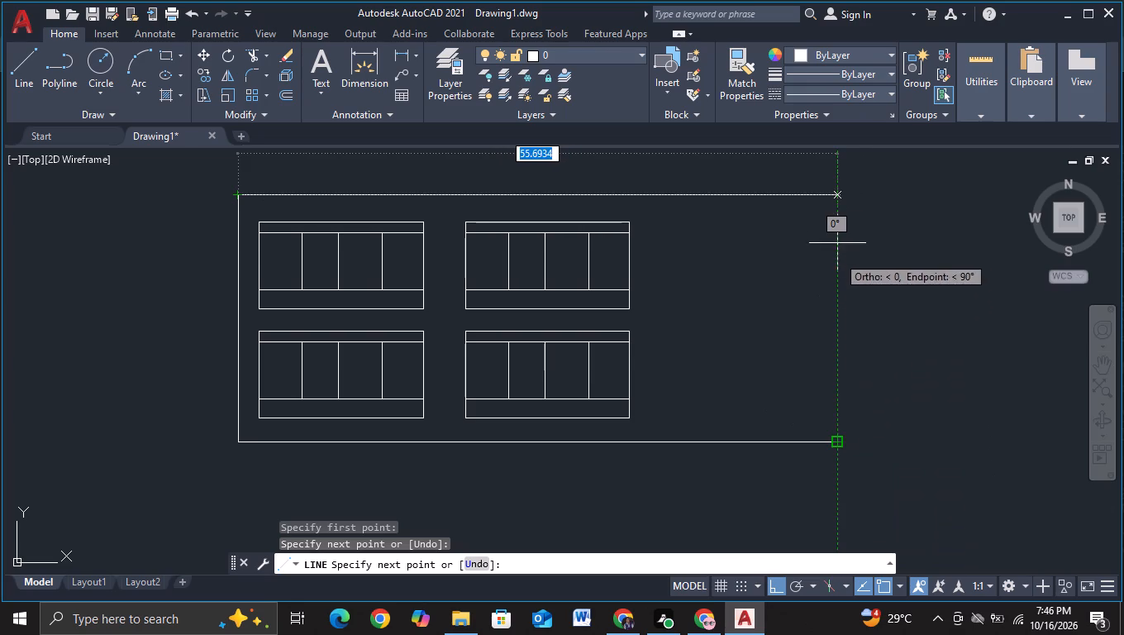
left_click(837, 194)
key("Escape")
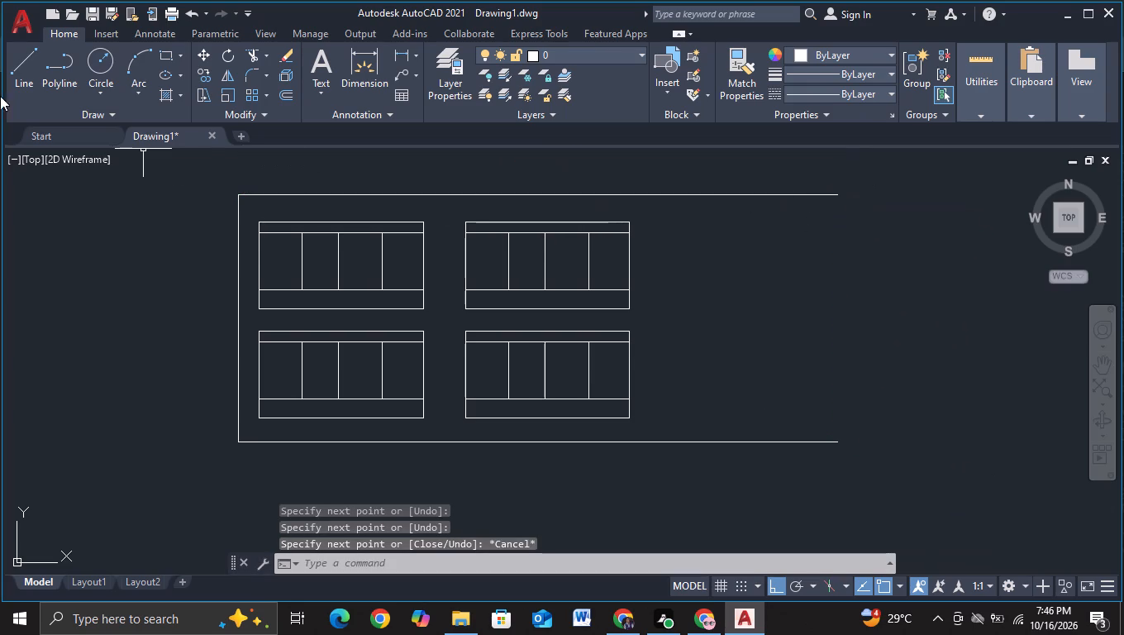
Draw a tall rectangle about 5.8 by 18.2 units with lines, offset about 3.8 units from the upper-right block's top-right corner.
left_click(21, 71)
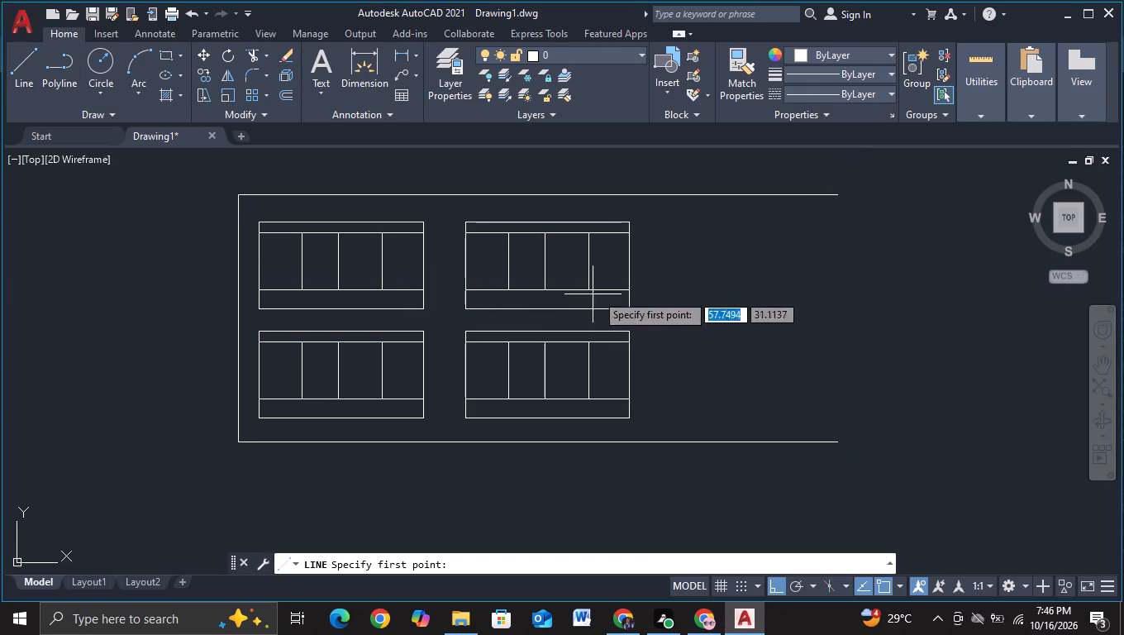
left_click(629, 221)
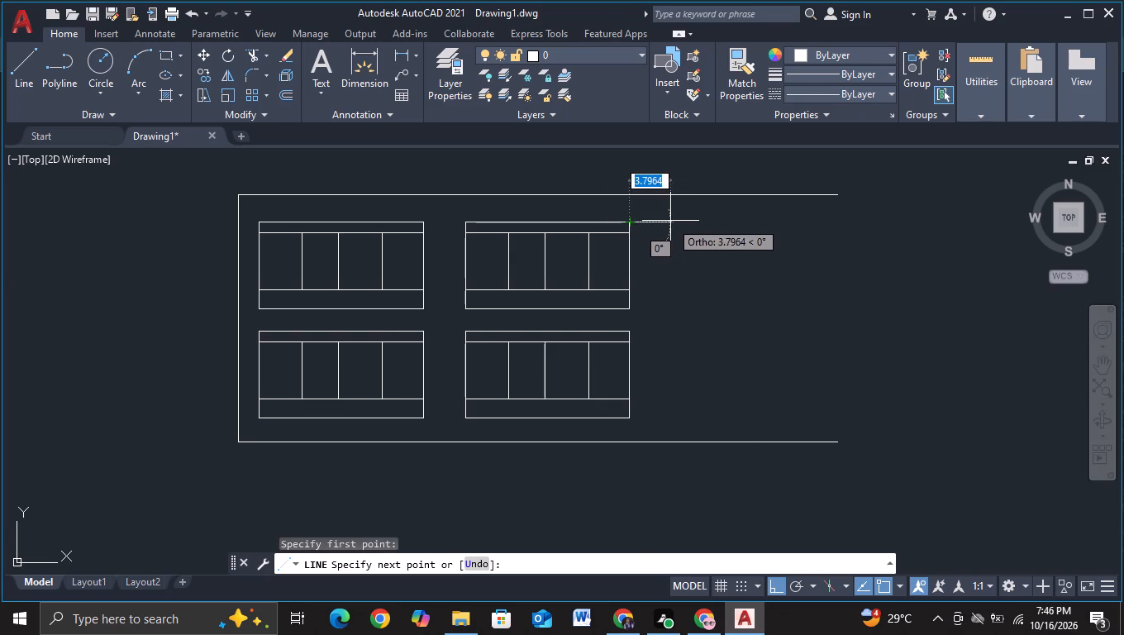
left_click(670, 221)
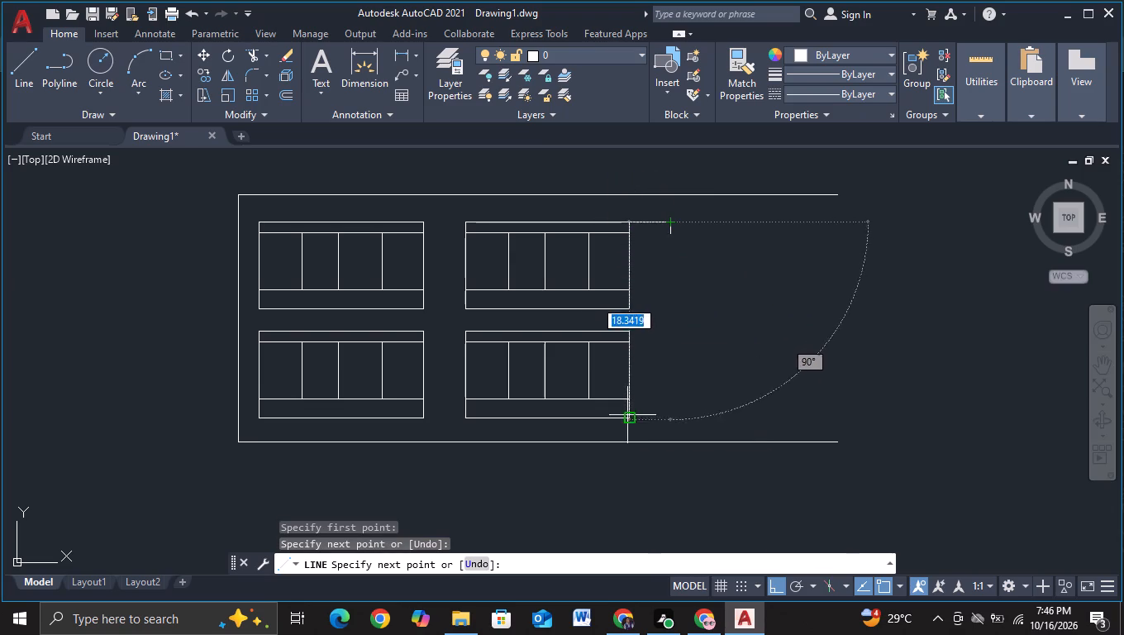
left_click(671, 418)
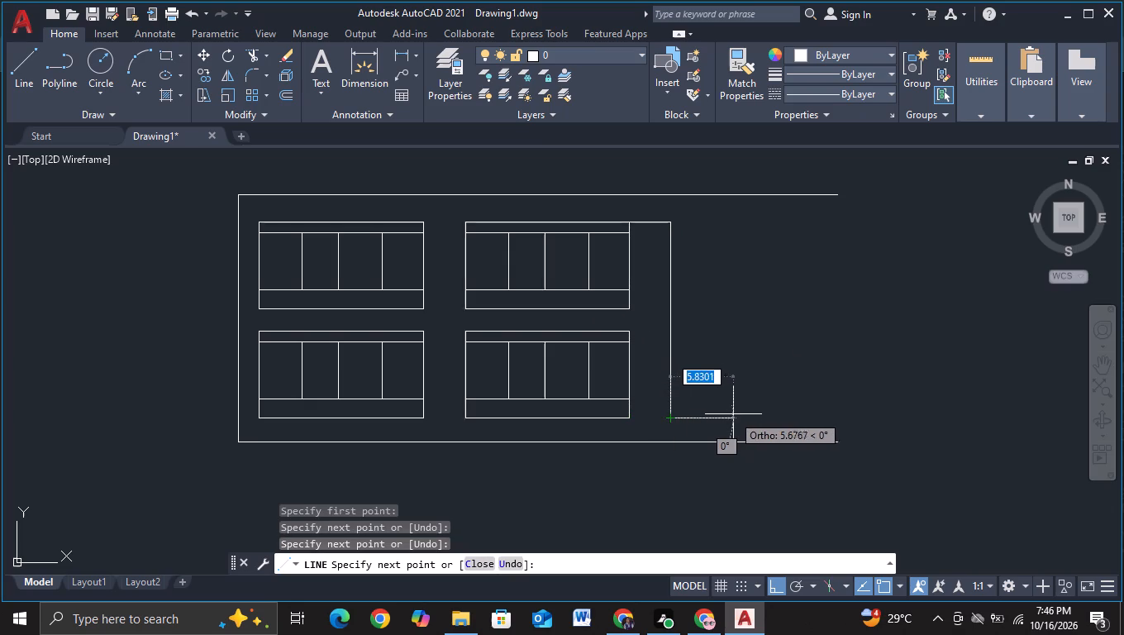
left_click(734, 414)
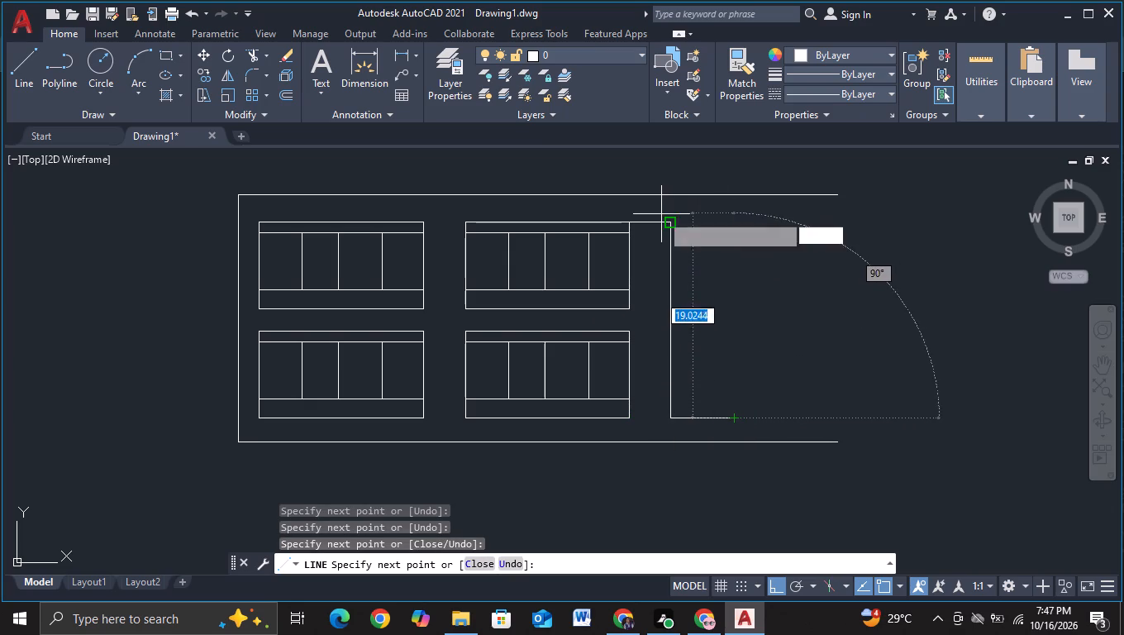
left_click(734, 224)
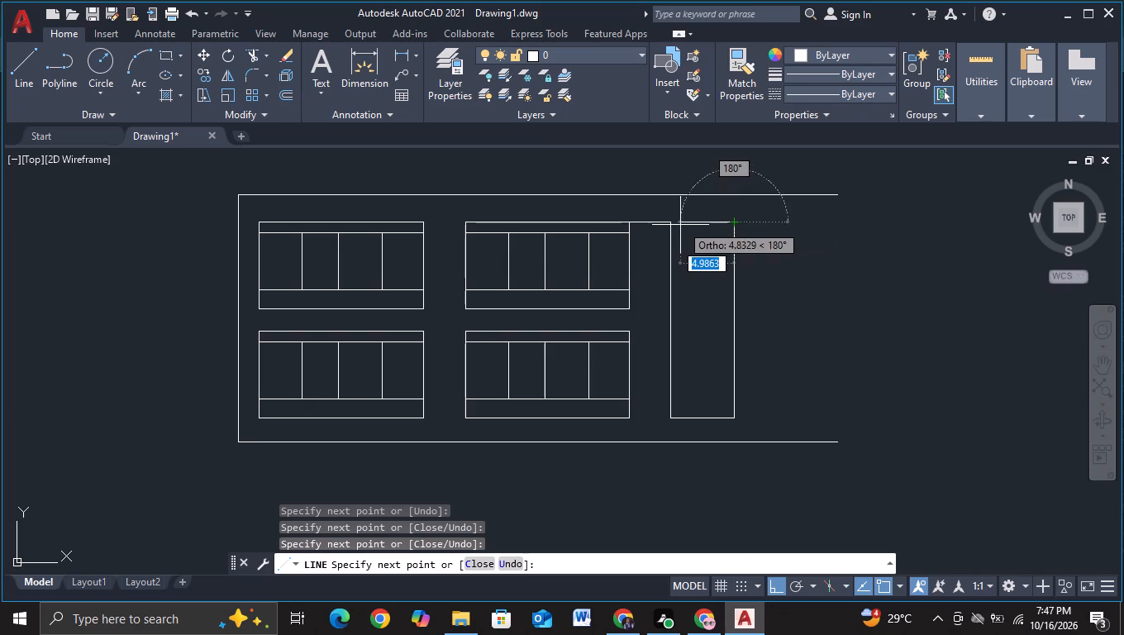
left_click(671, 223)
key("Escape")
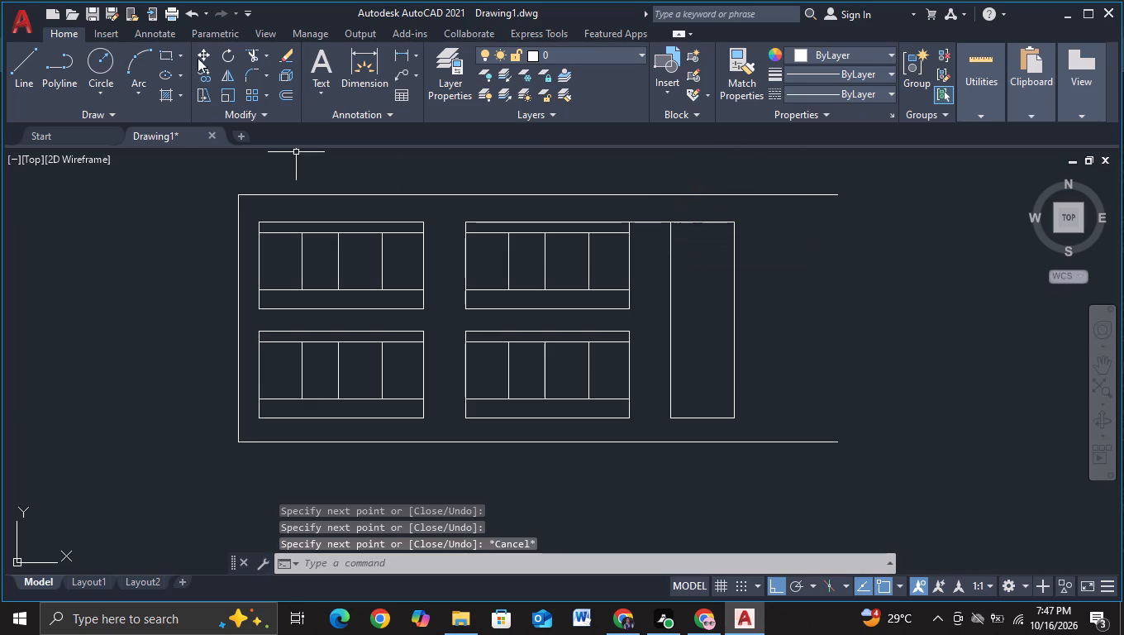
Trim away the short line connecting the upper-right block to the tall rectangle.
left_click(247, 51)
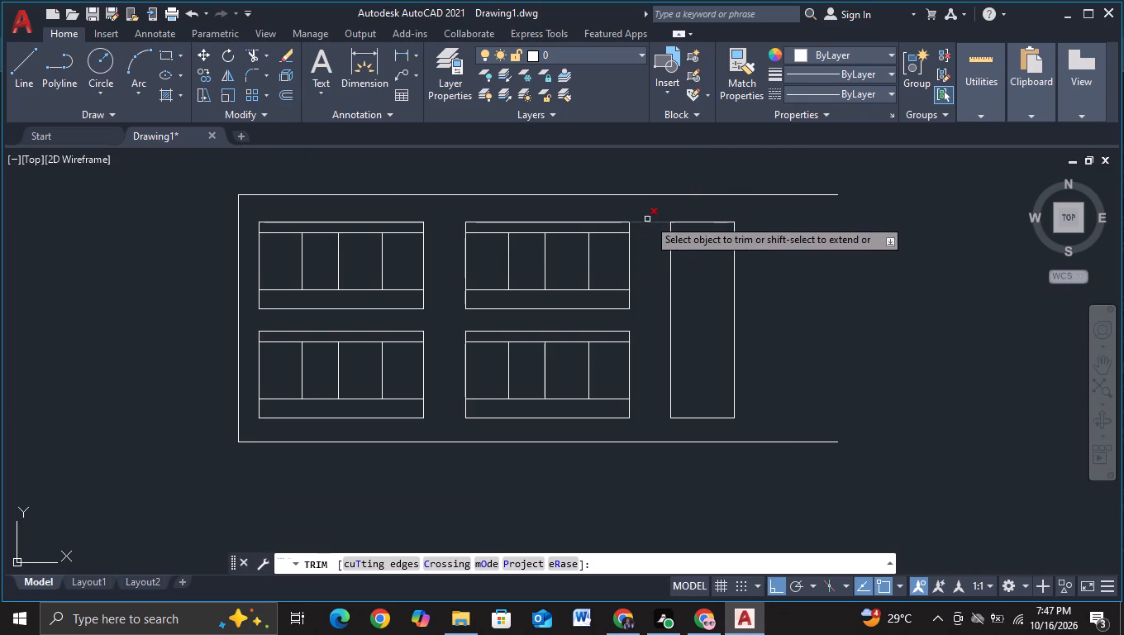
left_click_drag(649, 206, 648, 253)
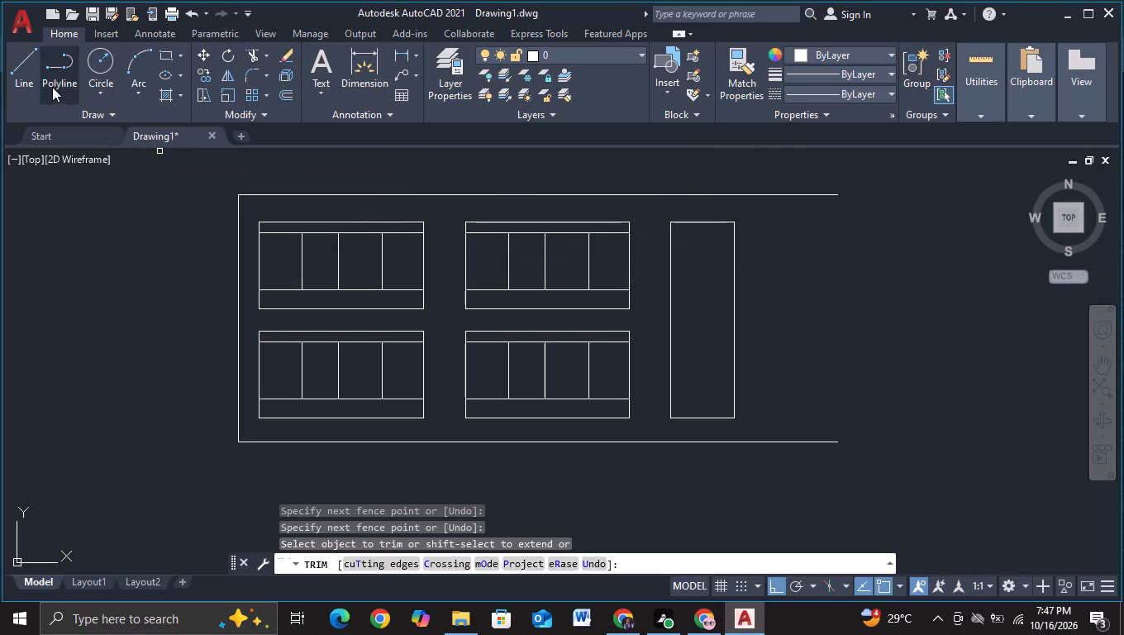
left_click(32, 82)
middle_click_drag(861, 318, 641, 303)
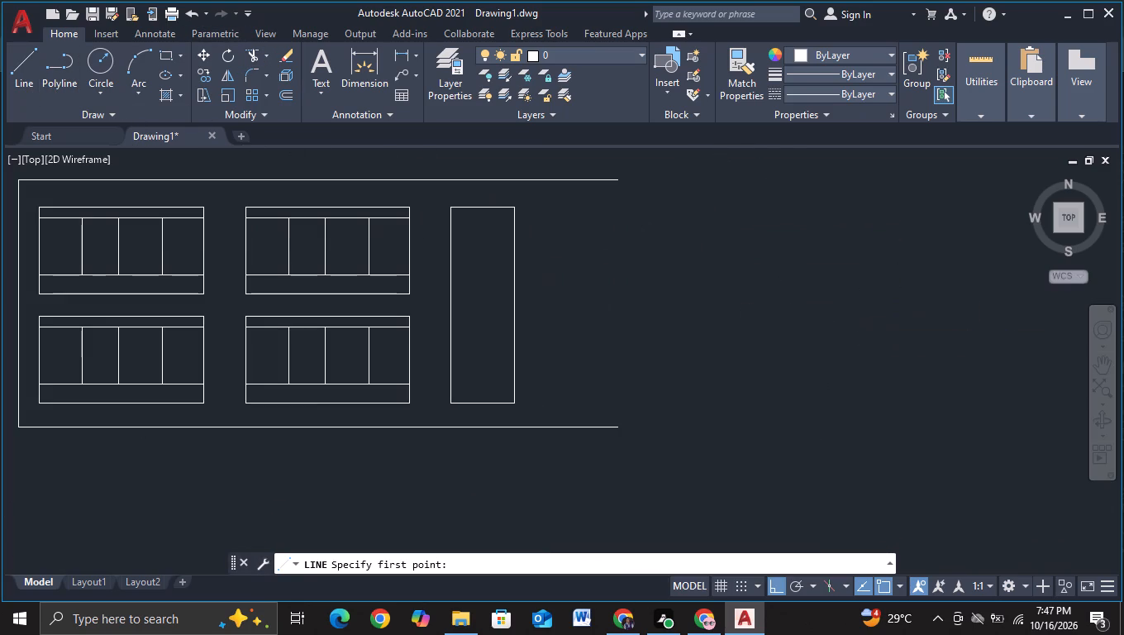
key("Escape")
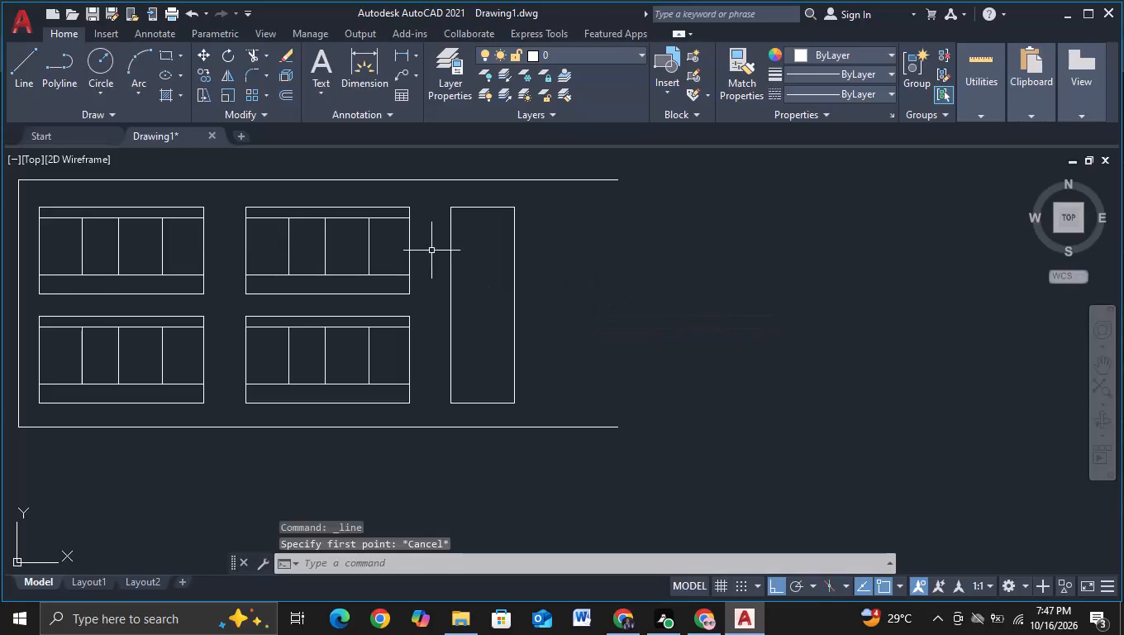
Copy the tall rectangle about 8.8 units horizontally to the right.
left_click(436, 198)
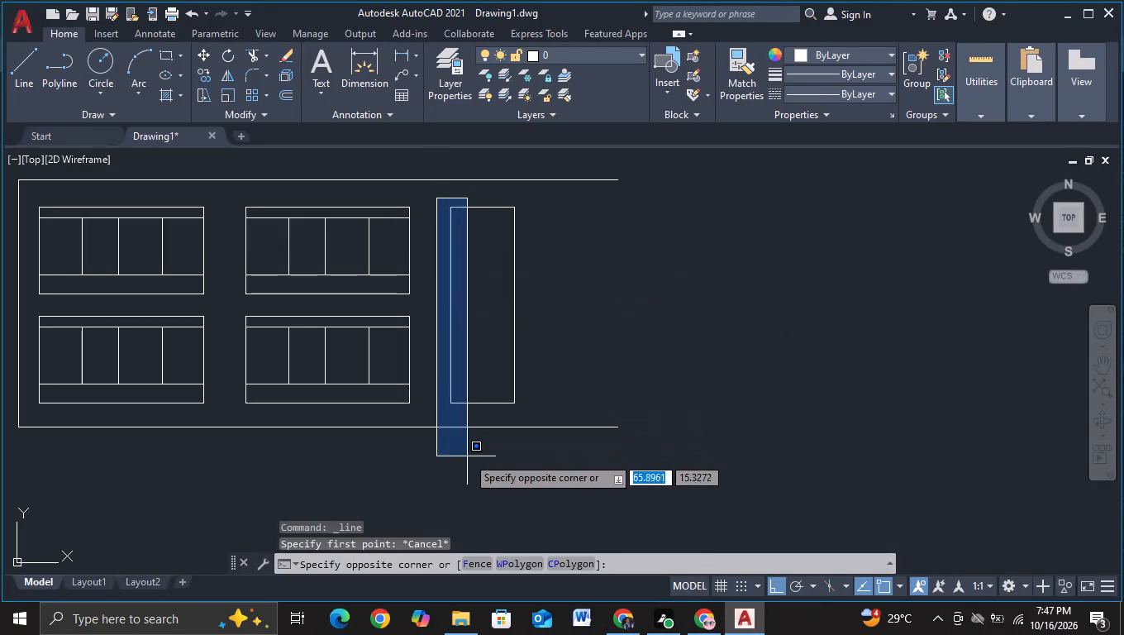
left_click(540, 410)
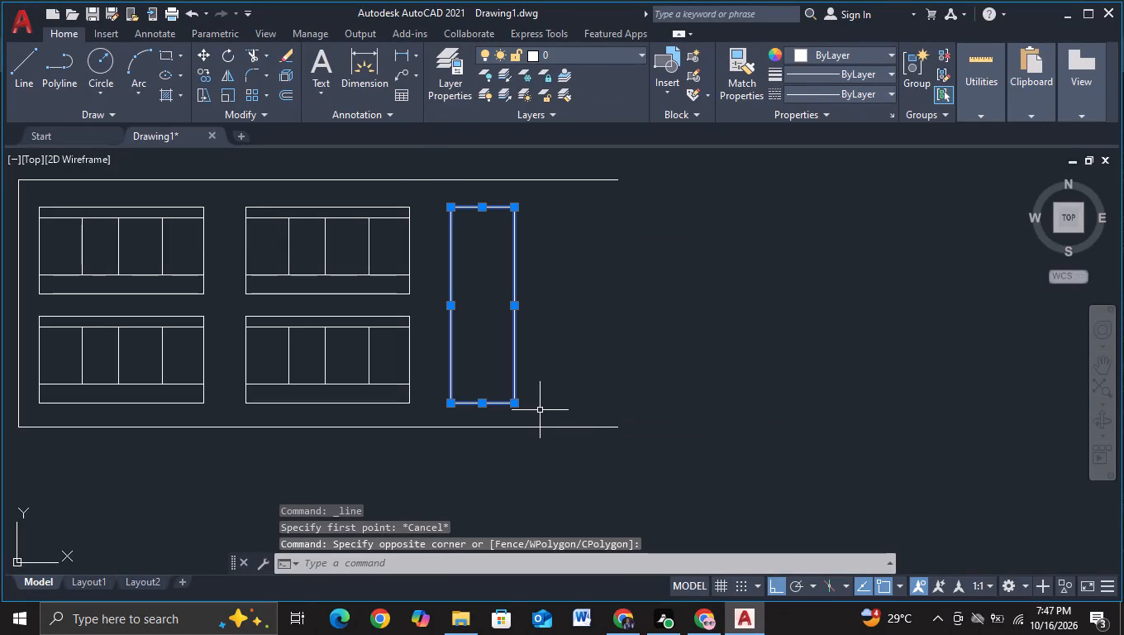
key("c")
left_click(592, 467)
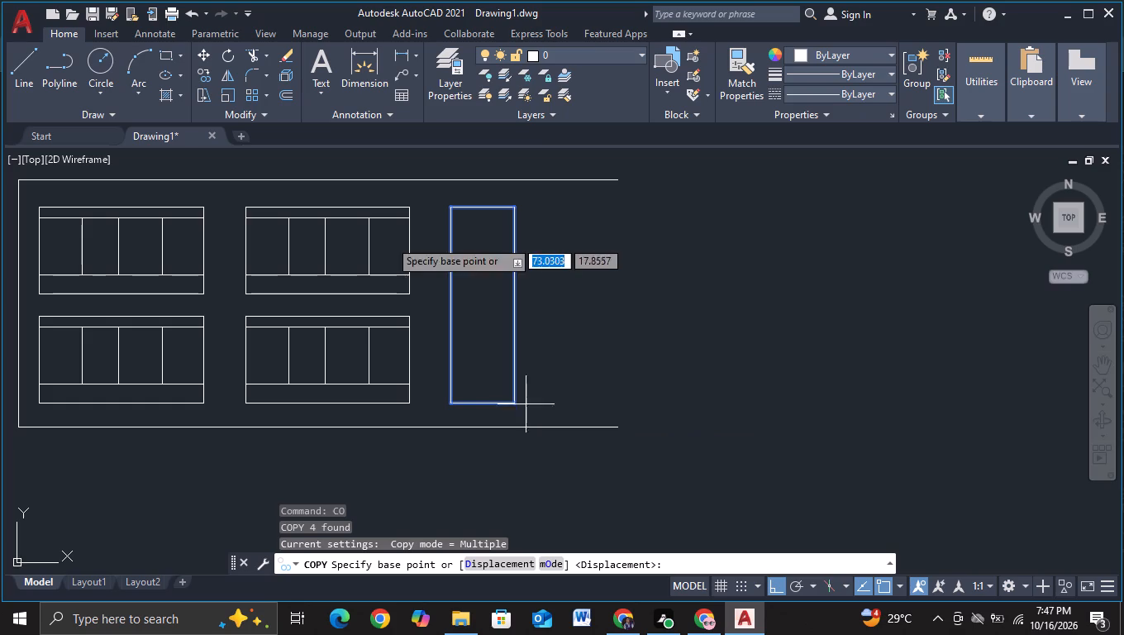
left_click(476, 277)
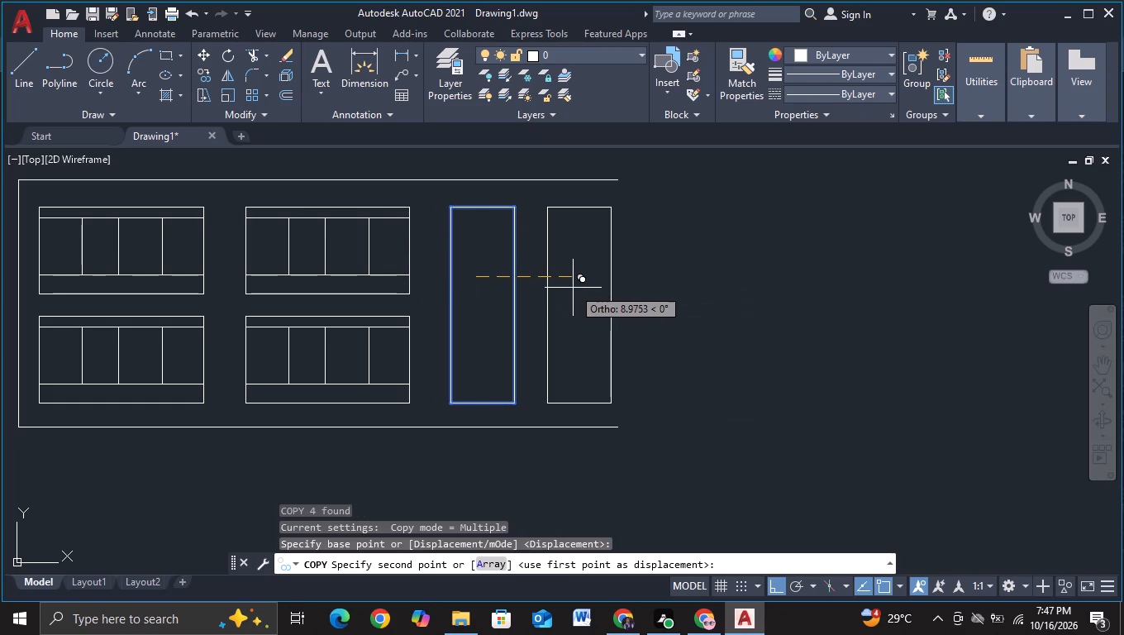
left_click(571, 288)
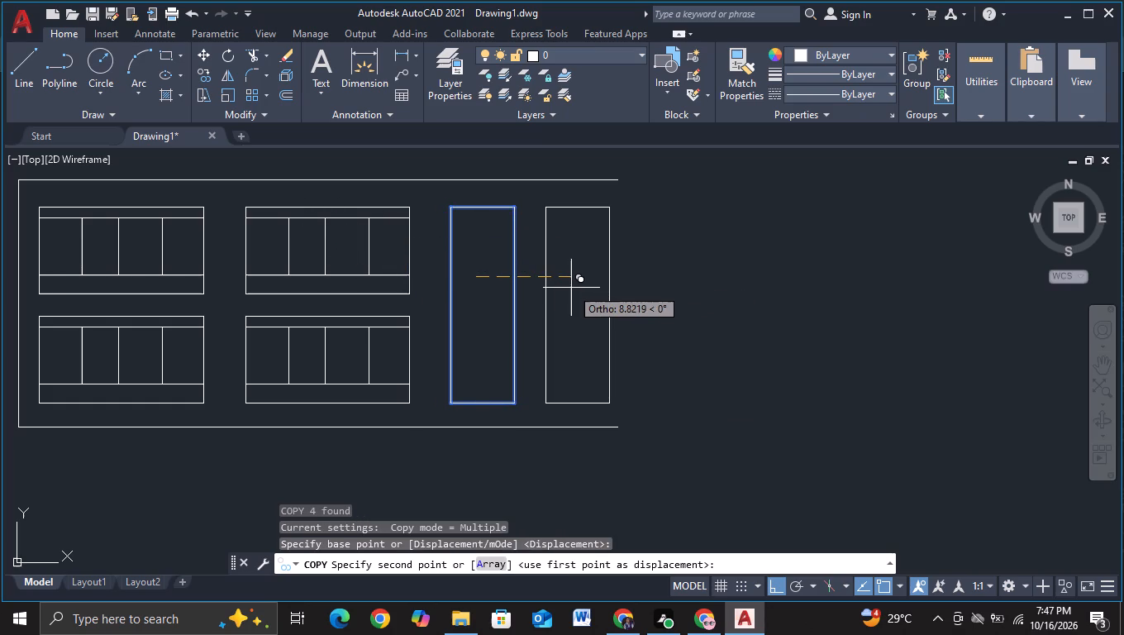
key("Escape")
Draw two horizontal lines across both tall rectangles, from the upper-right block's bottom-right corner and the lower-right block's top-right corner.
left_click(26, 85)
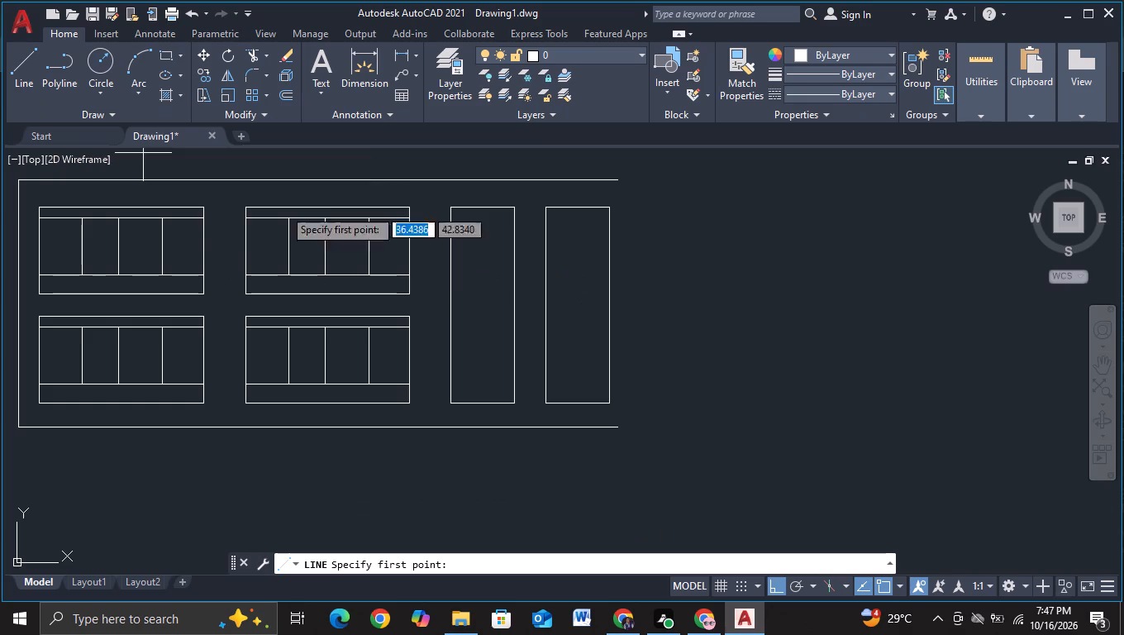
scroll(422, 282, "up", 1)
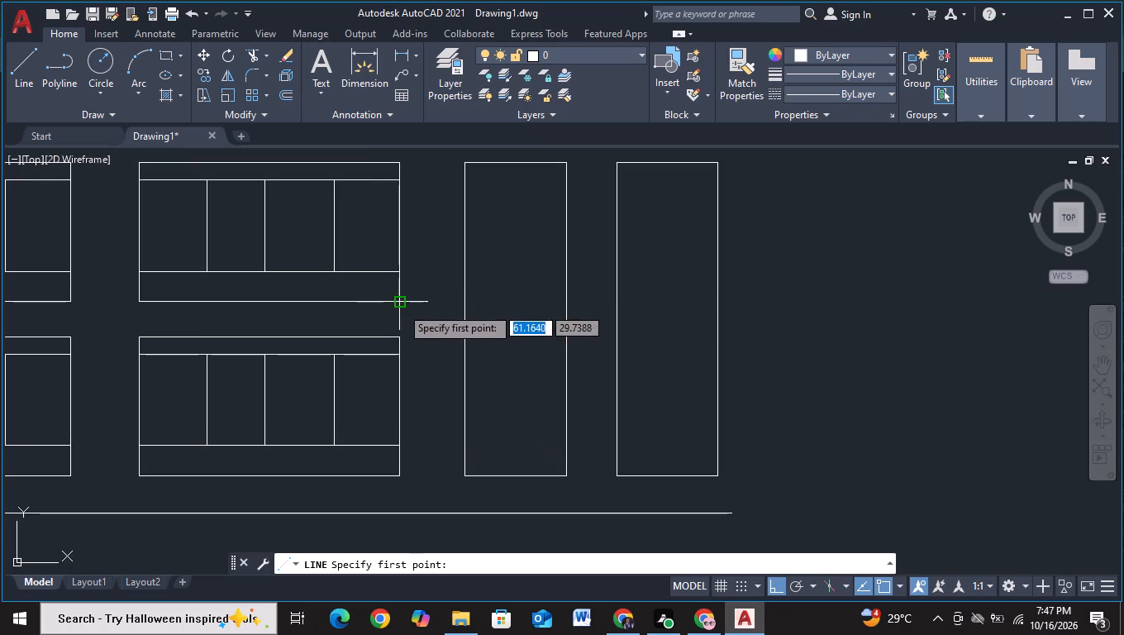
left_click(400, 304)
left_click(804, 308)
key("Escape")
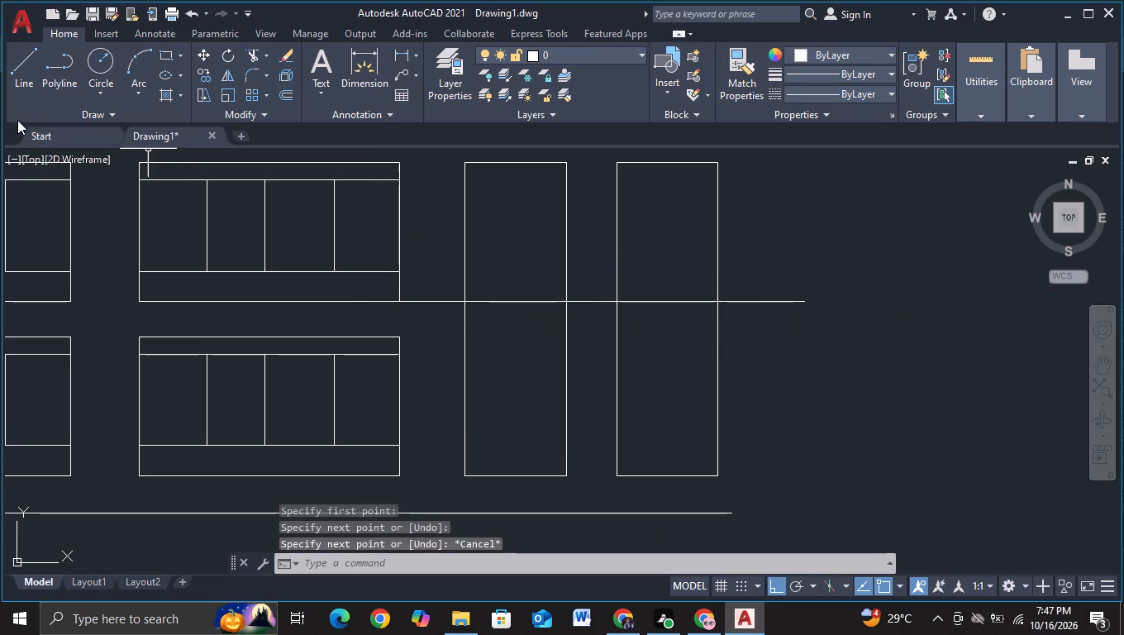
left_click(22, 93)
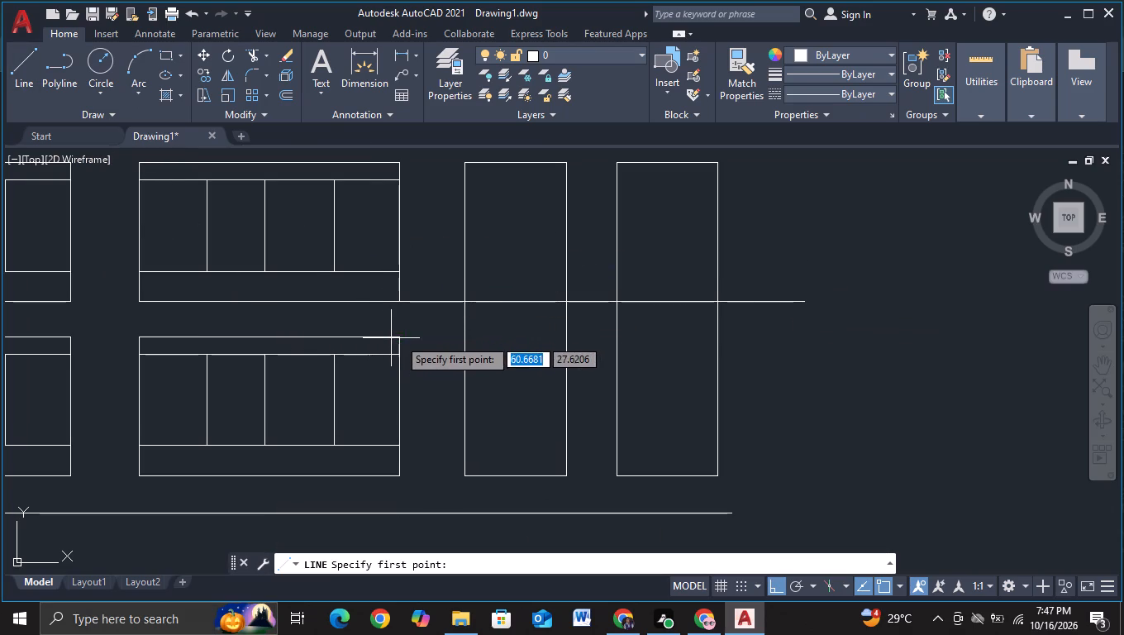
left_click(398, 337)
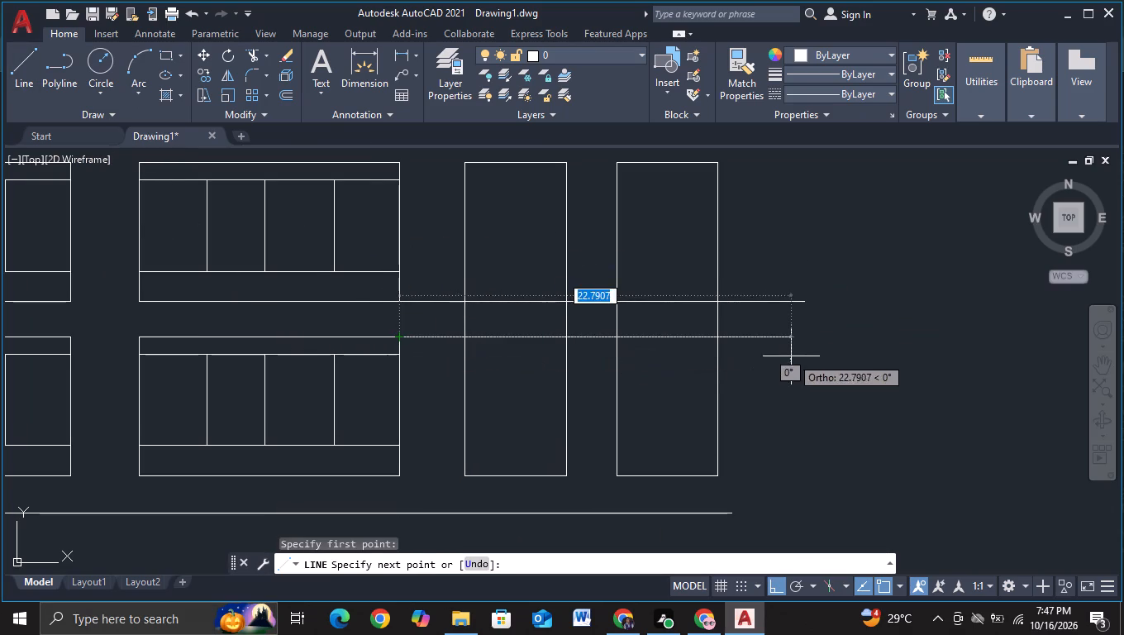
left_click(791, 356)
key("Escape")
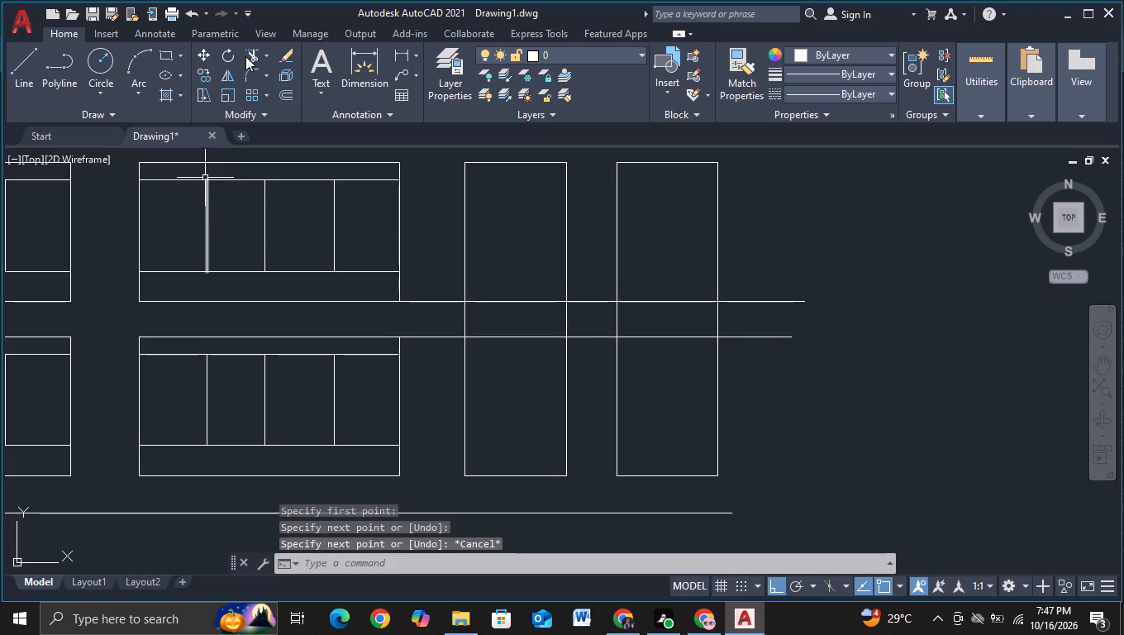
Trim the two horizontal lines outside the tall rectangles, keeping only the segments inside each rectangle.
left_click(250, 54)
left_click_drag(418, 271, 426, 319)
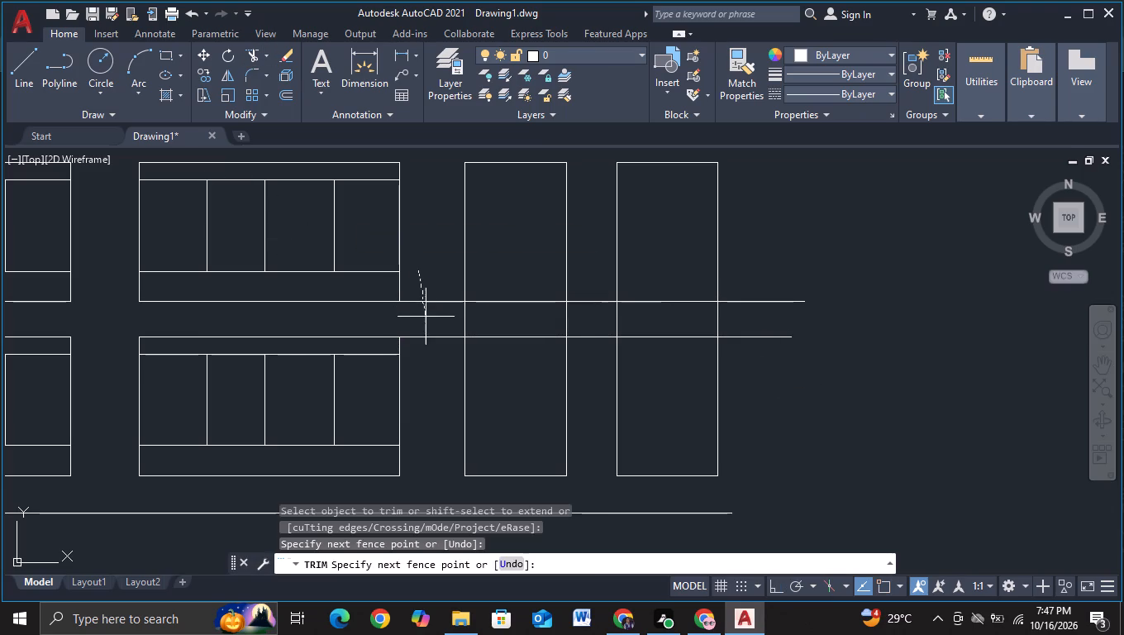
left_click_drag(426, 319, 426, 365)
left_click_drag(589, 275, 597, 348)
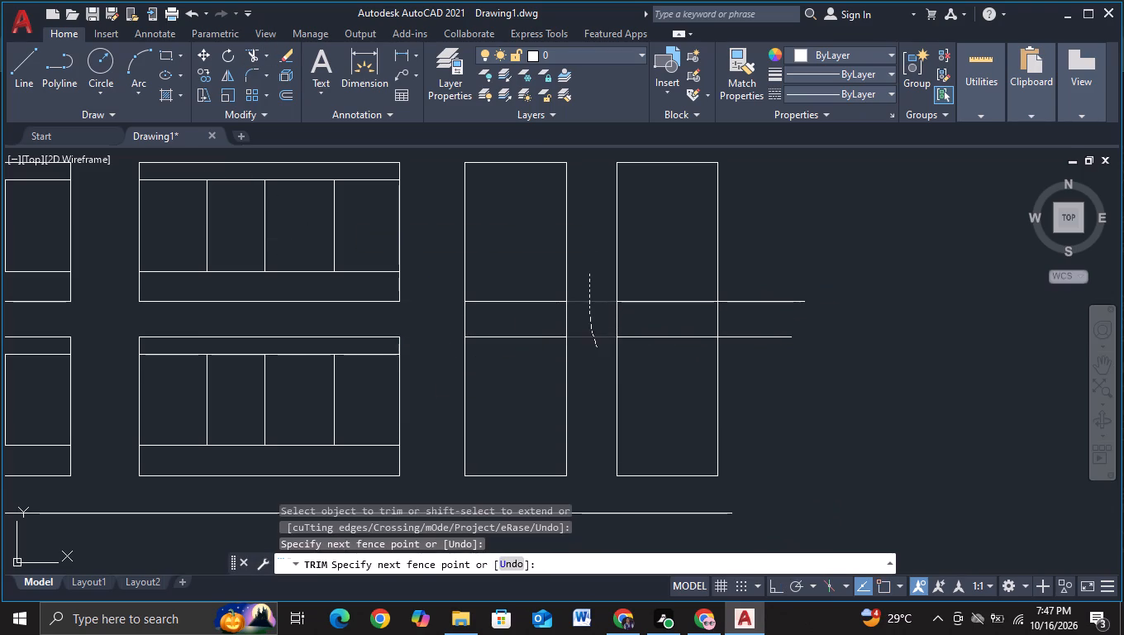
left_click_drag(766, 272, 779, 390)
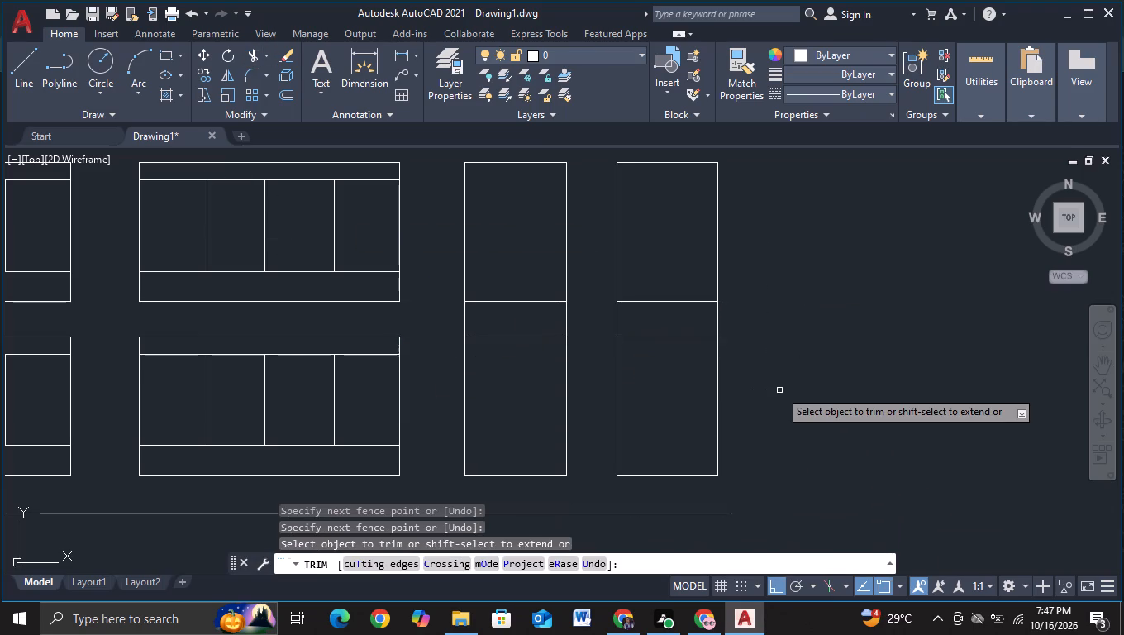
Close the outer outline with lines from its open top end, about 1.9 units right, 22.9 down, and back to the bottom line's end.
middle_click_drag(779, 391, 743, 348)
scroll(743, 348, "down", 1)
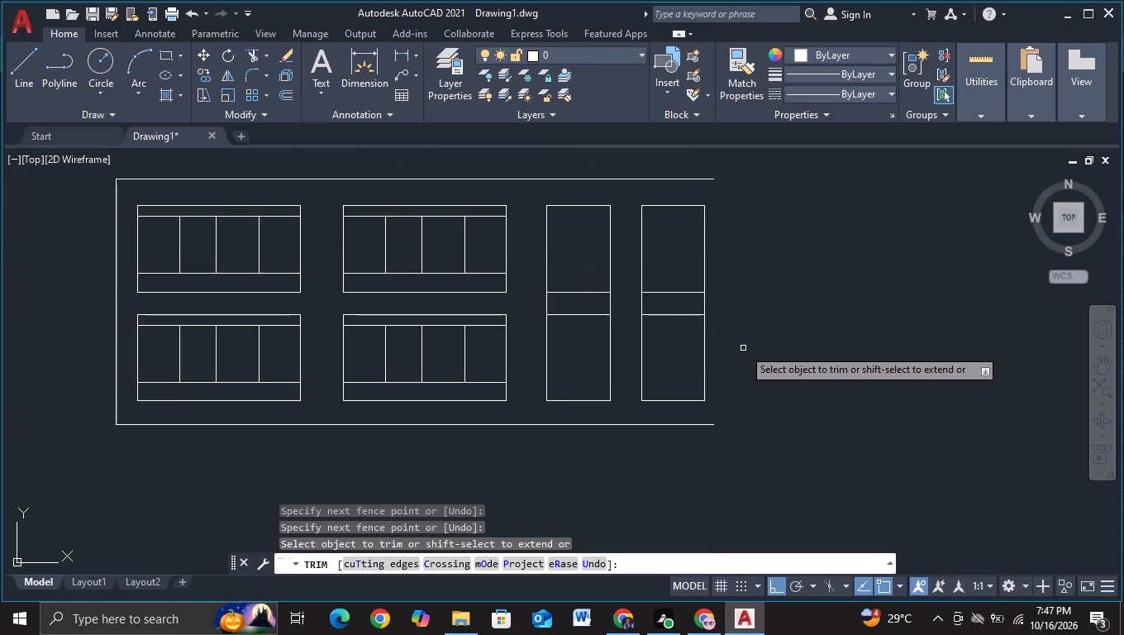
middle_click_drag(743, 348, 735, 408)
left_click(21, 69)
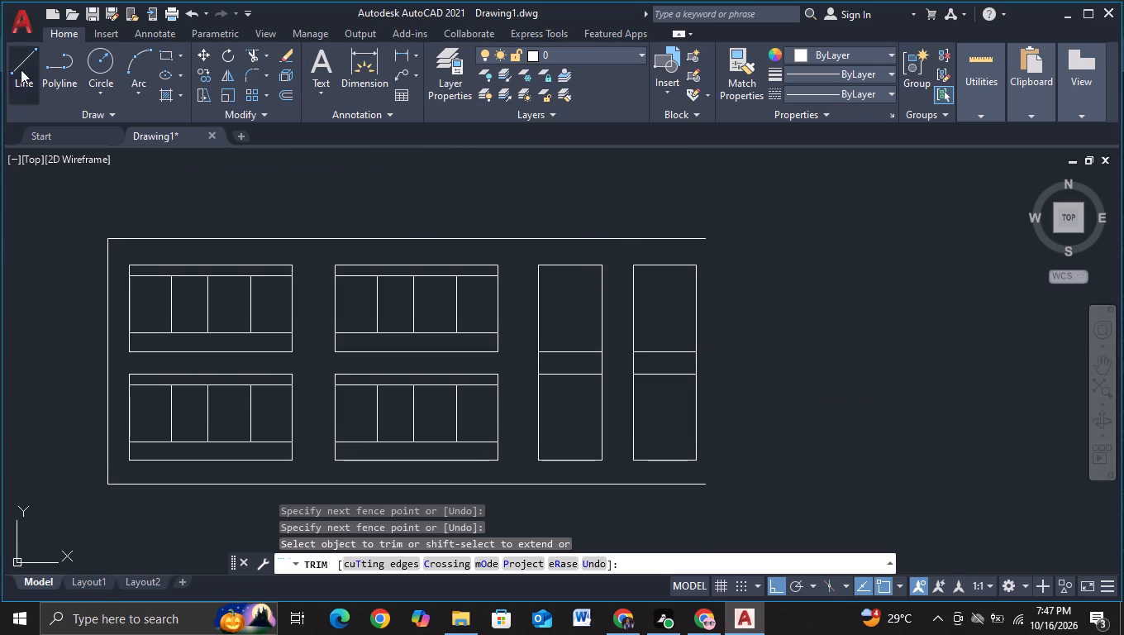
left_click(702, 238)
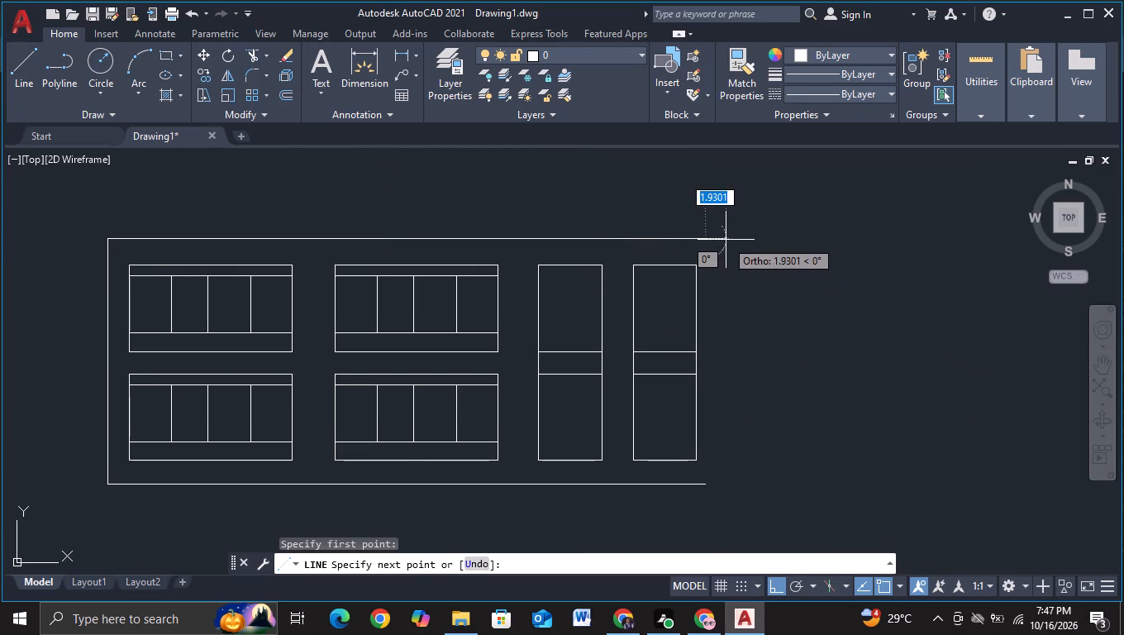
left_click(726, 240)
middle_click_drag(734, 352, 694, 214)
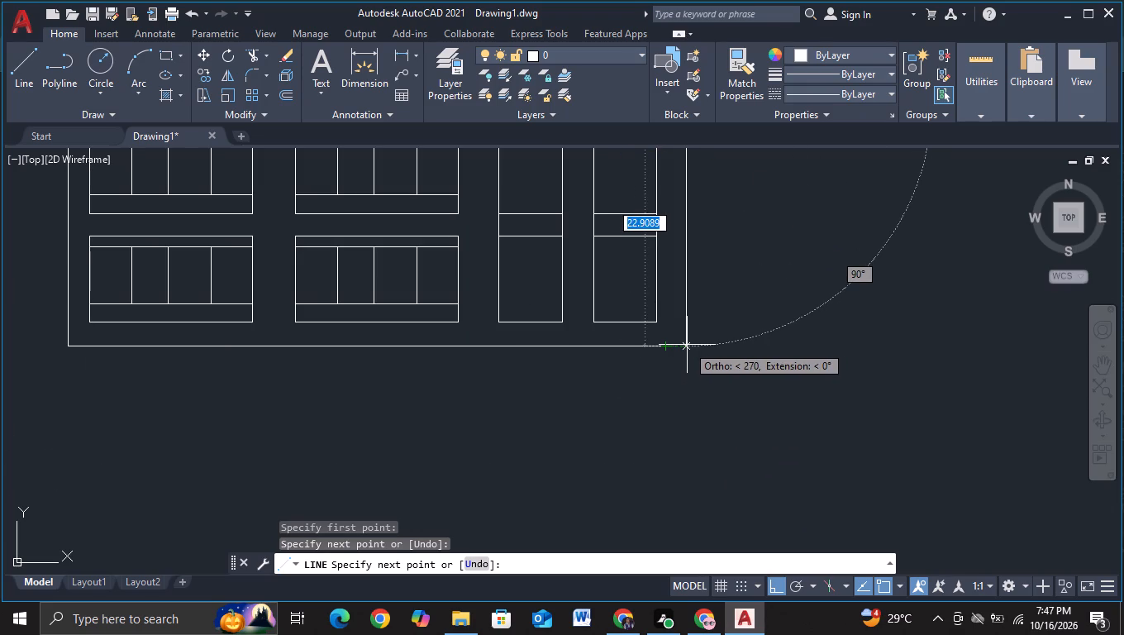
left_click(687, 346)
left_click(669, 346)
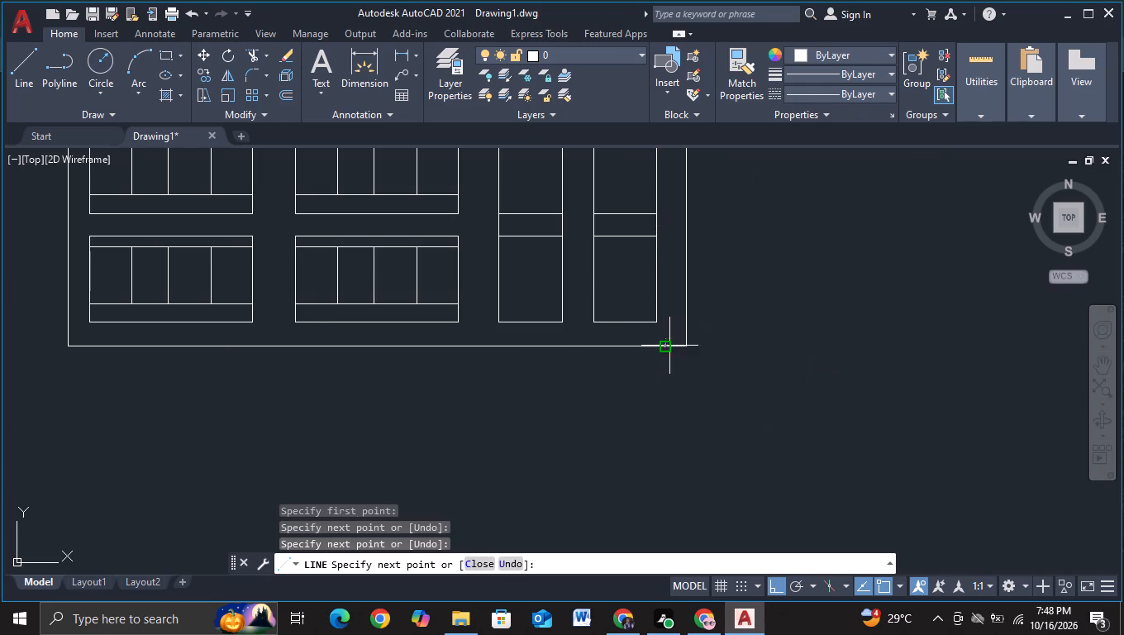
key("Escape")
Draw a raised step over the outline's top edge with lines about 2.4 units up, 50 units right, and down past that edge.
scroll(623, 399, "down", 2)
middle_click_drag(623, 399, 666, 402)
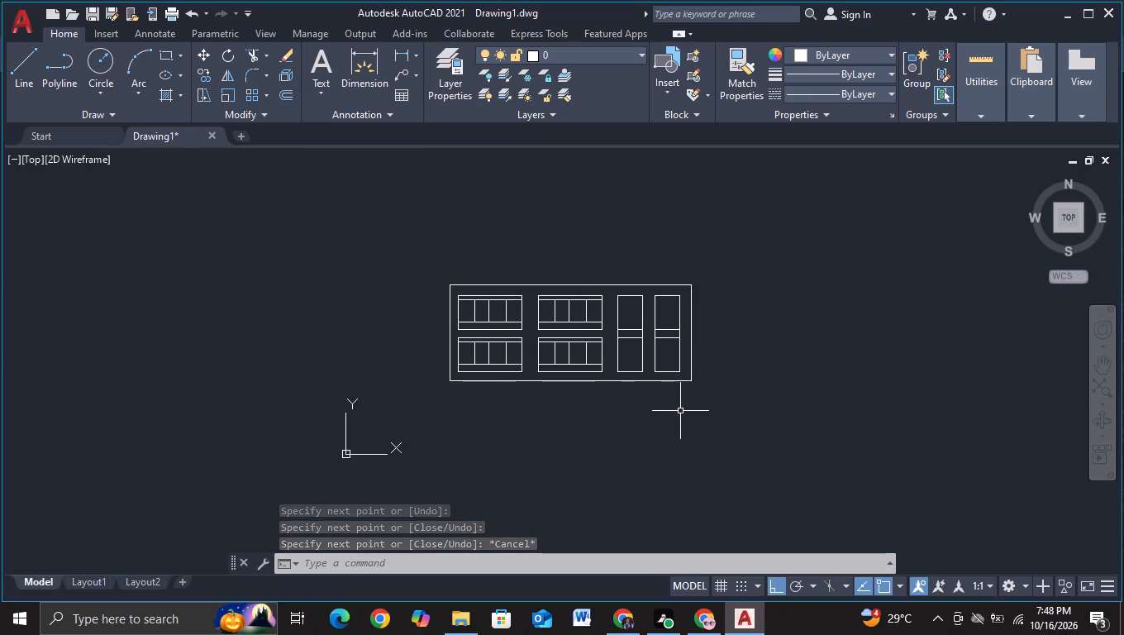
left_click(23, 82)
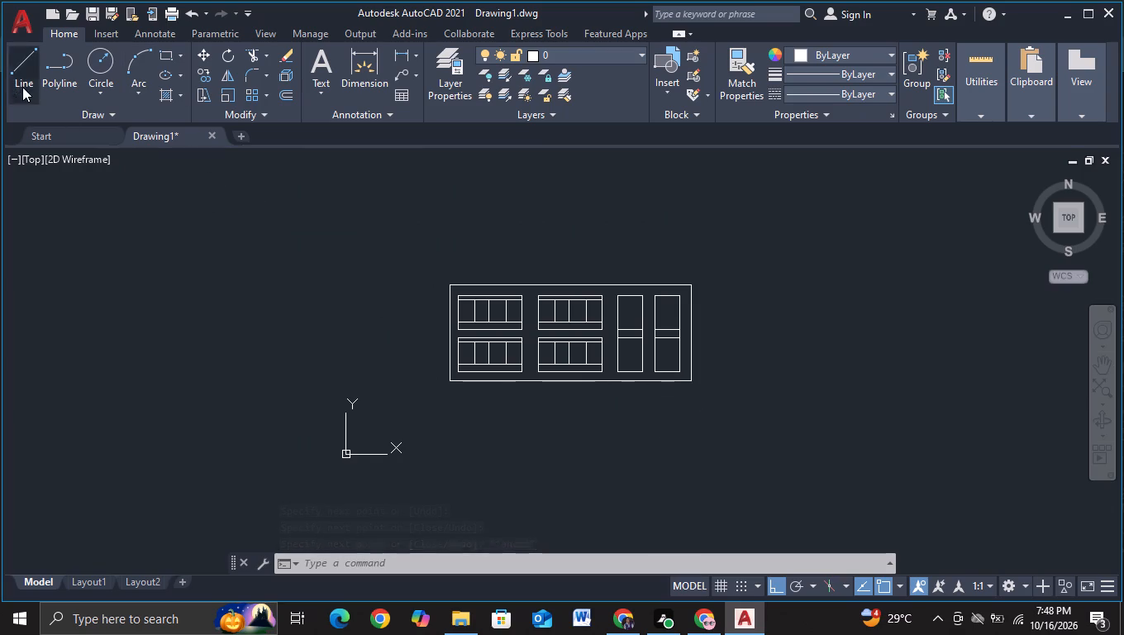
scroll(535, 298, "up", 1)
scroll(445, 250, "up", 2)
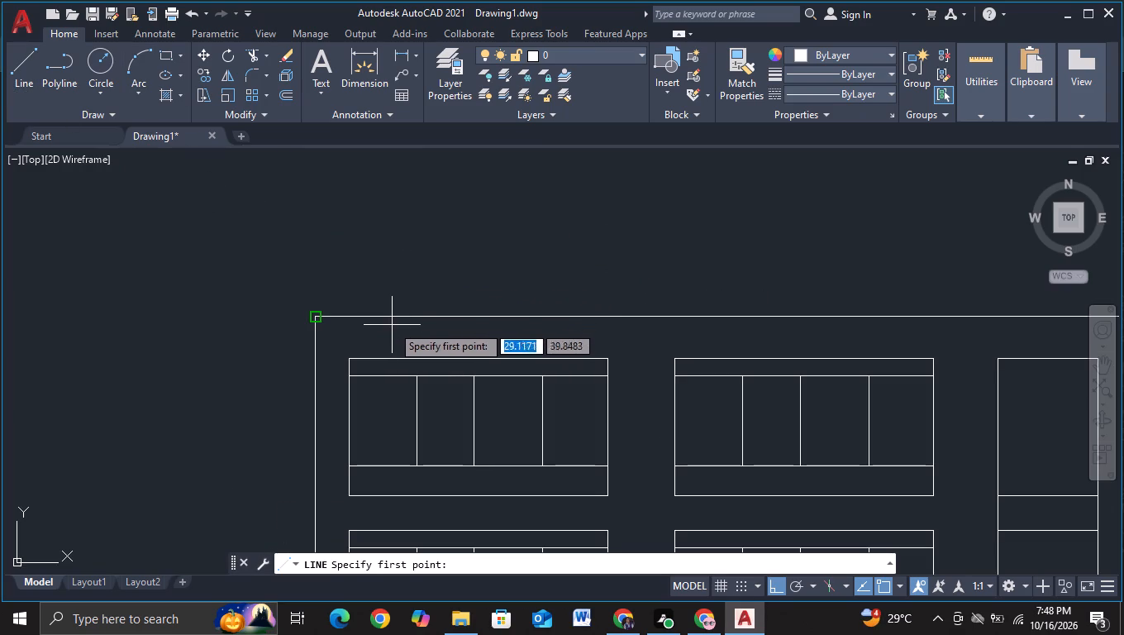
scroll(393, 325, "up", 1)
left_click(367, 323)
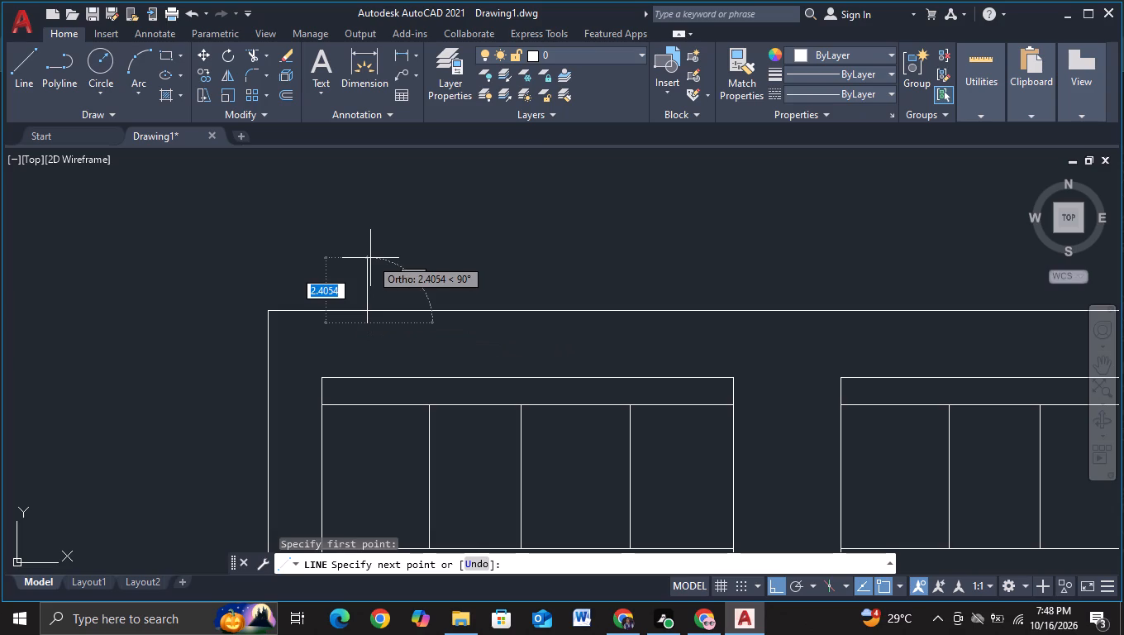
left_click(370, 258)
middle_click_drag(616, 277, 150, 232)
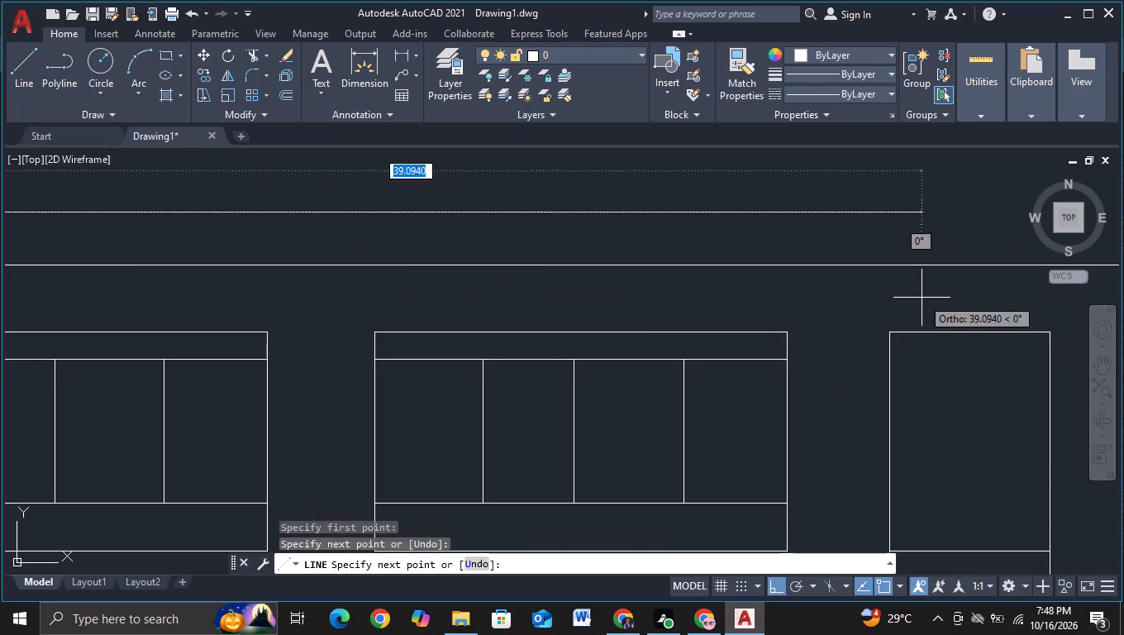
middle_click_drag(903, 258, 382, 294)
scroll(388, 292, "up", 1)
scroll(655, 268, "down", 2)
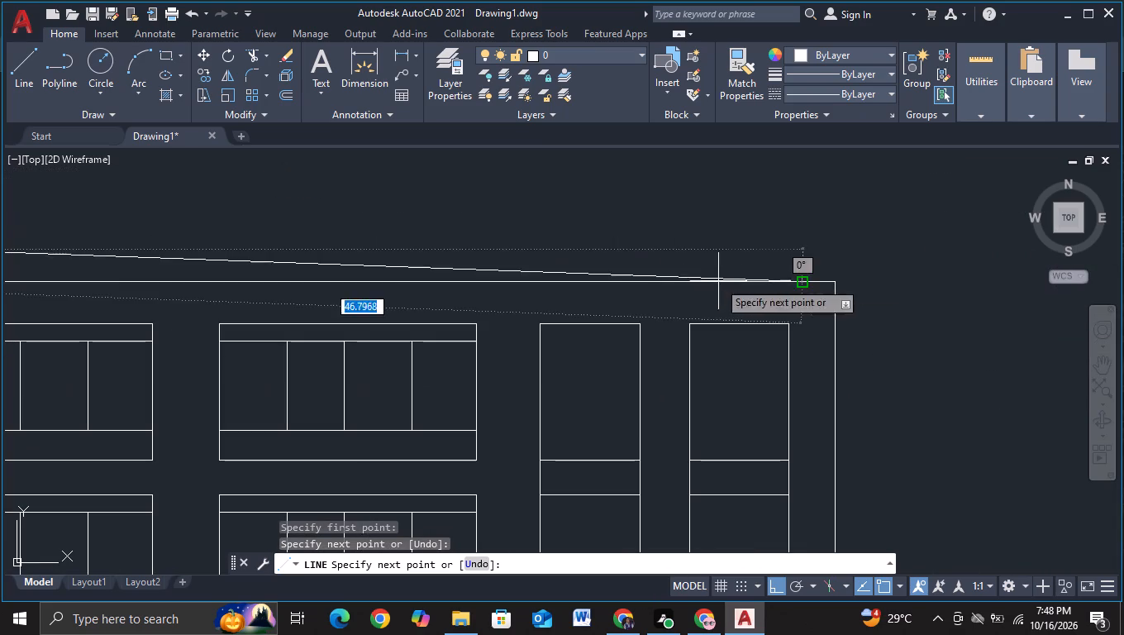
left_click(765, 253)
left_click(769, 297)
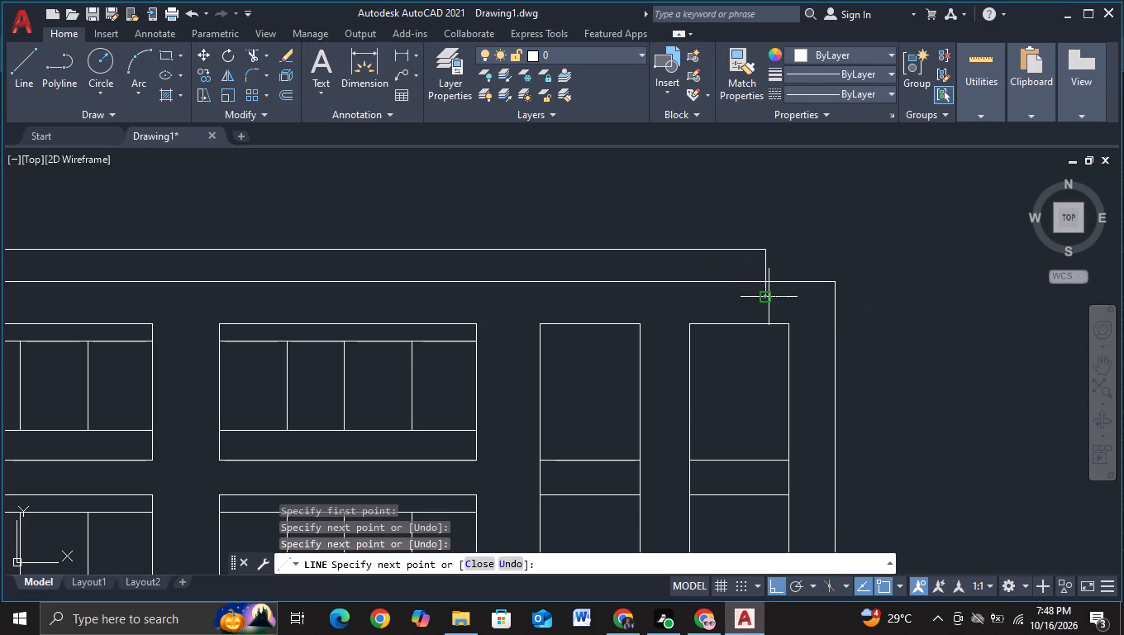
key("Escape")
Trim both vertical ends of the raised step where they extend below the outline's top edge.
left_click(253, 55)
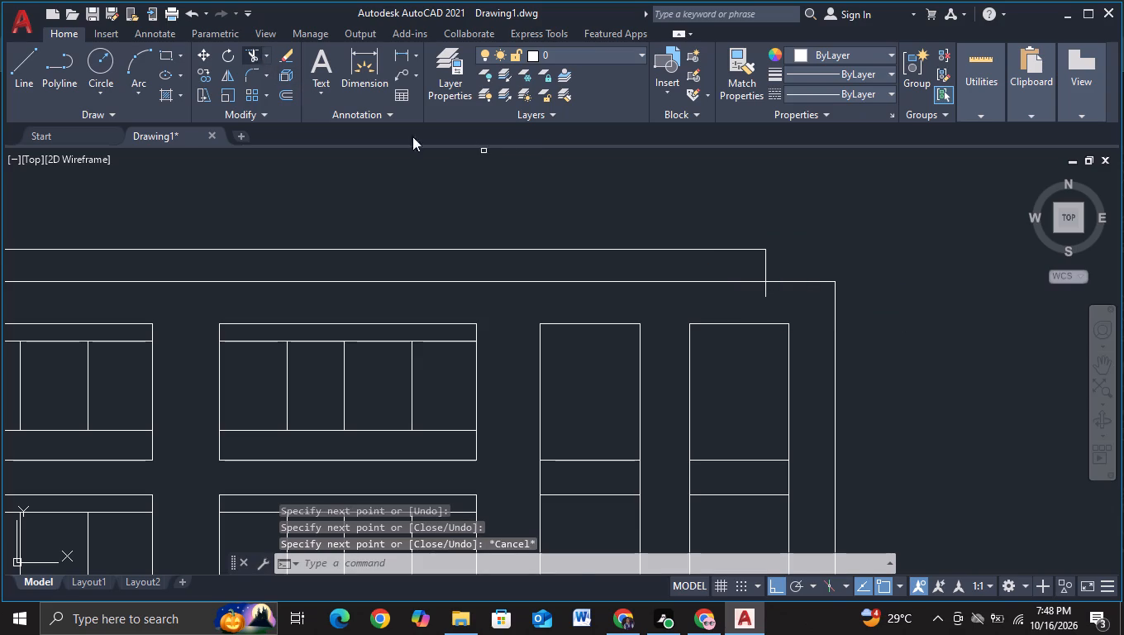
left_click(767, 294)
scroll(642, 290, "down", 1)
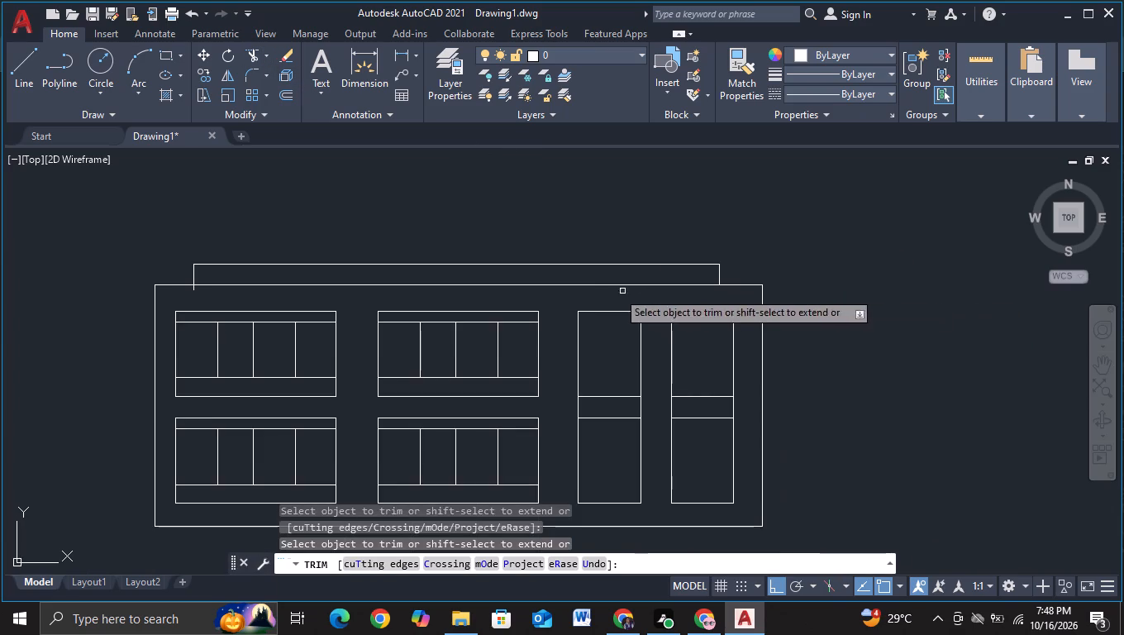
middle_click_drag(594, 297, 836, 332)
scroll(404, 323, "up", 1)
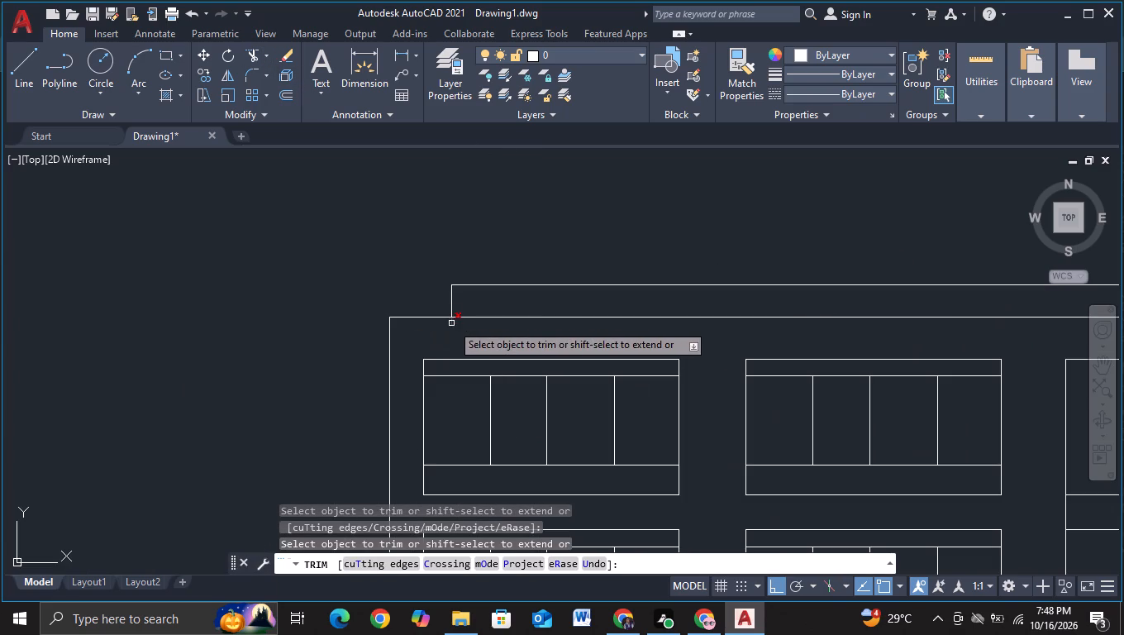
left_click(453, 326)
key("Escape")
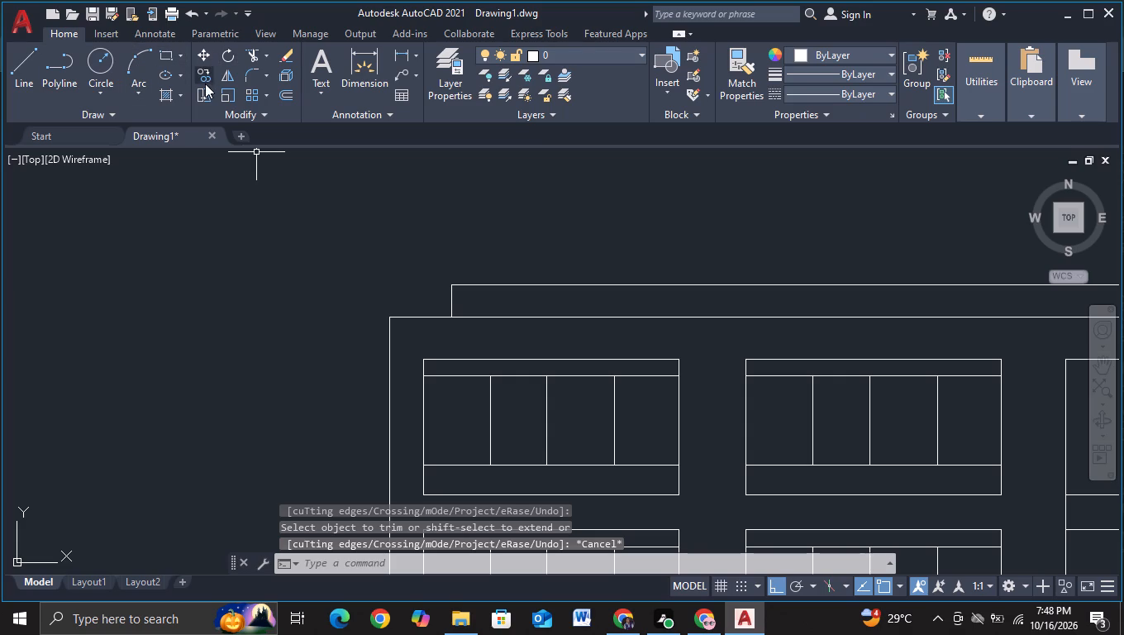
Draw a second raised step over the first one's top edge with lines about 3.5 units up, 30 units right, and down past that edge.
left_click(30, 69)
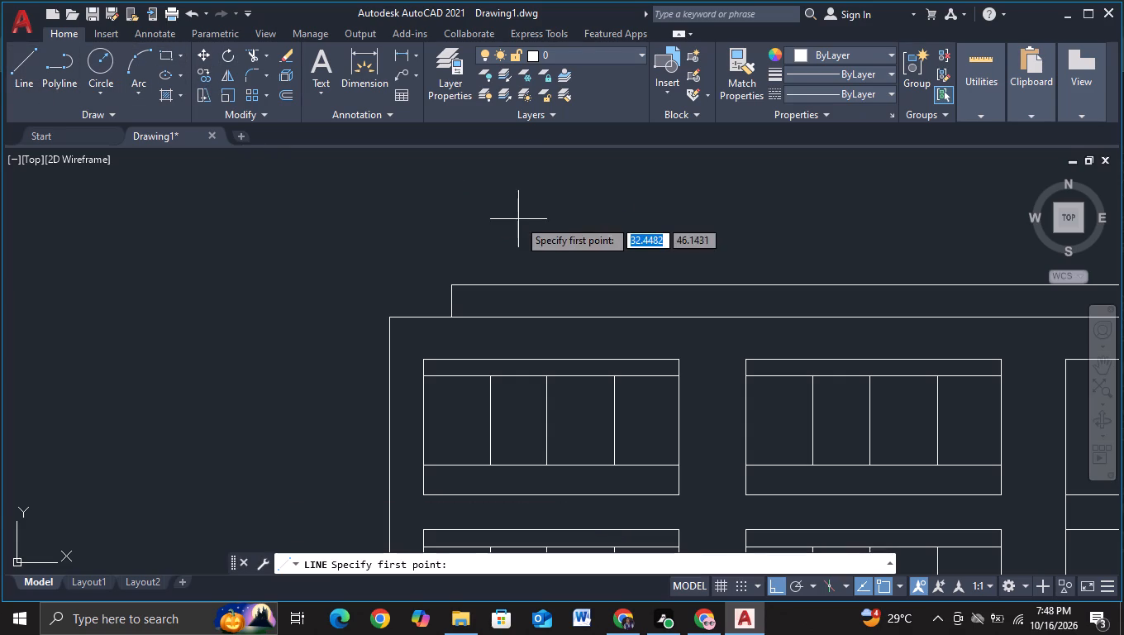
middle_click_drag(518, 220, 459, 220)
middle_click_drag(571, 235, 265, 255)
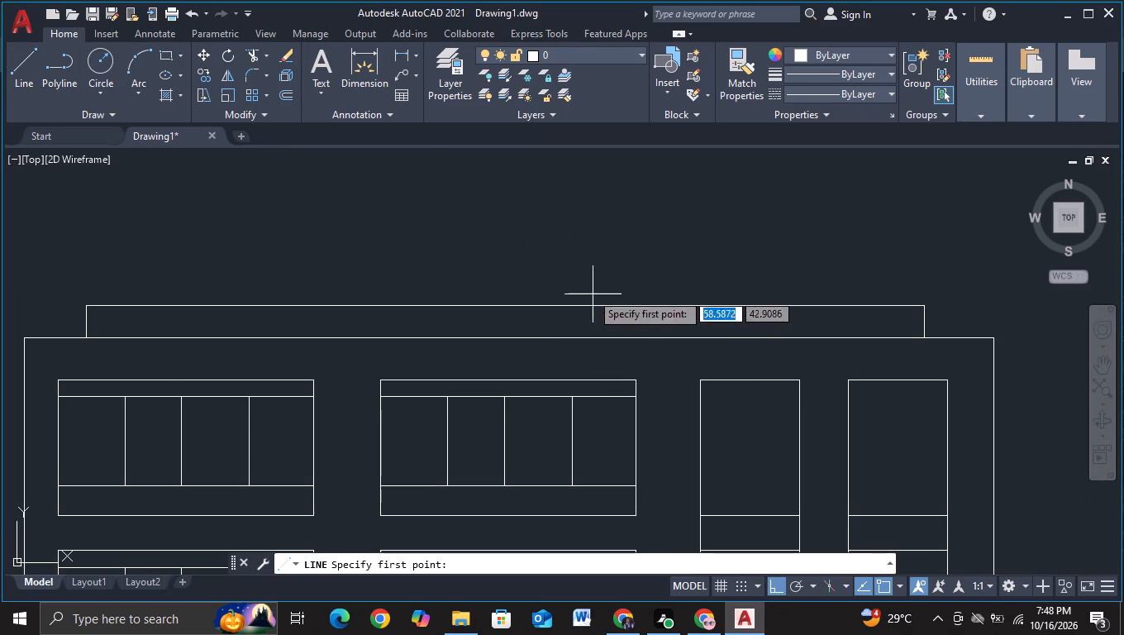
scroll(471, 284, "up", 1)
middle_click_drag(474, 283, 607, 298)
middle_click_drag(268, 289, 636, 346)
scroll(555, 331, "down", 1)
middle_click_drag(540, 355, 531, 331)
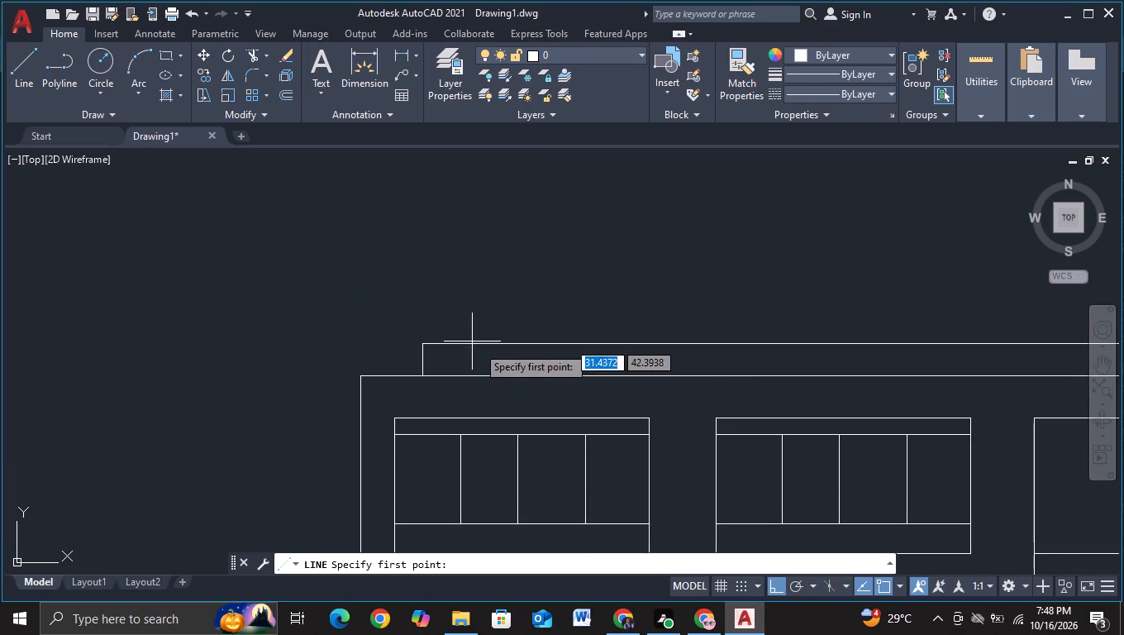
scroll(493, 349, "up", 1)
left_click(492, 353)
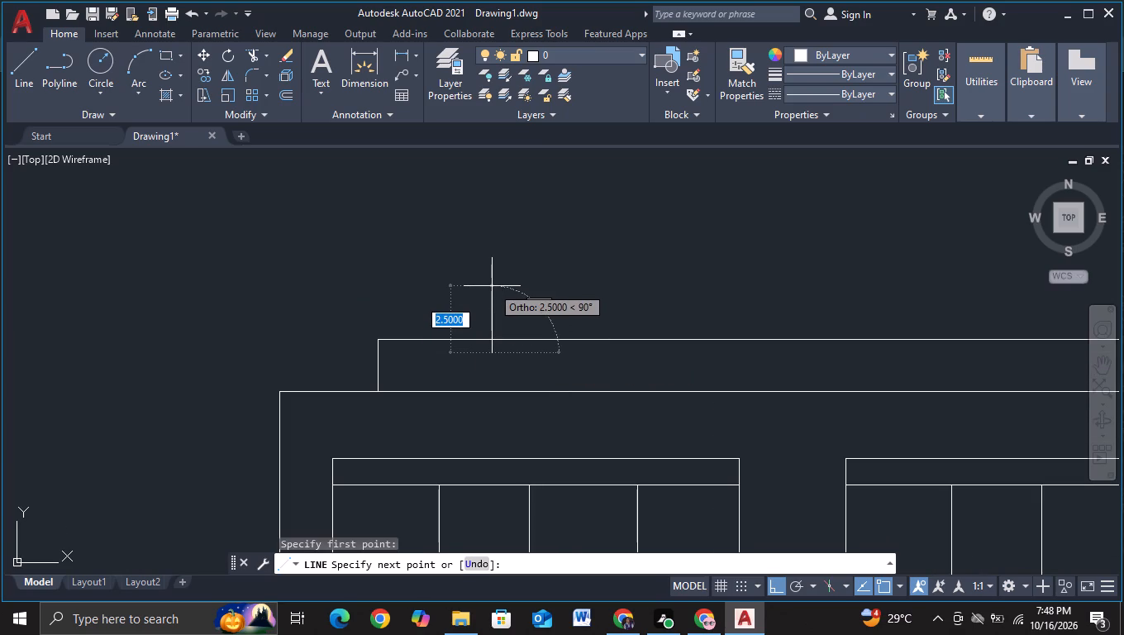
left_click(492, 282)
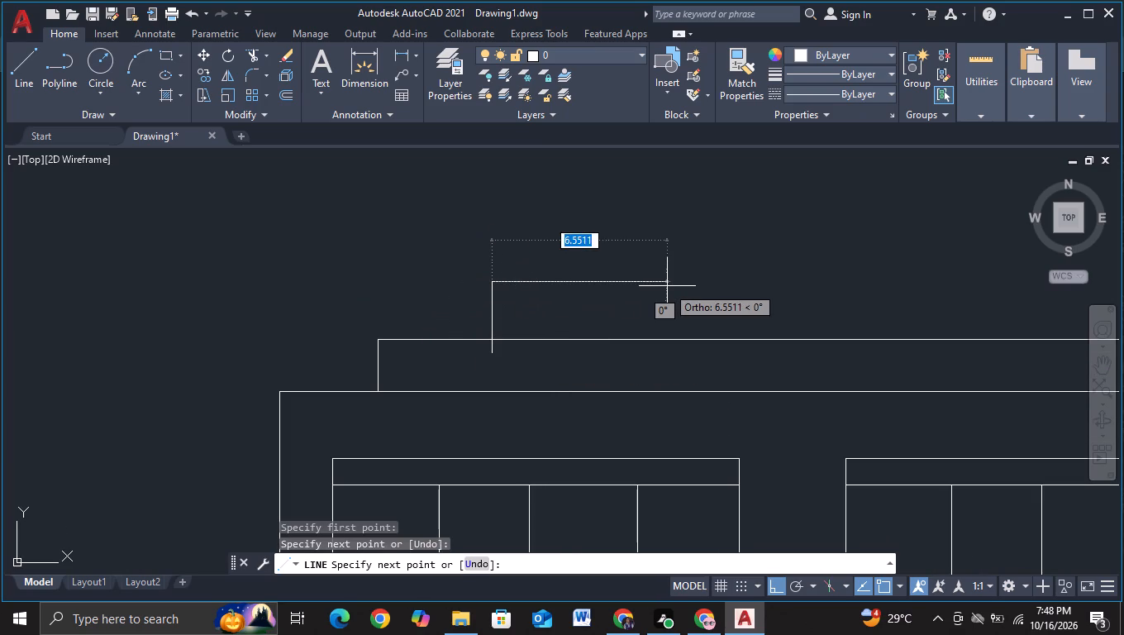
middle_click_drag(815, 302, 408, 275)
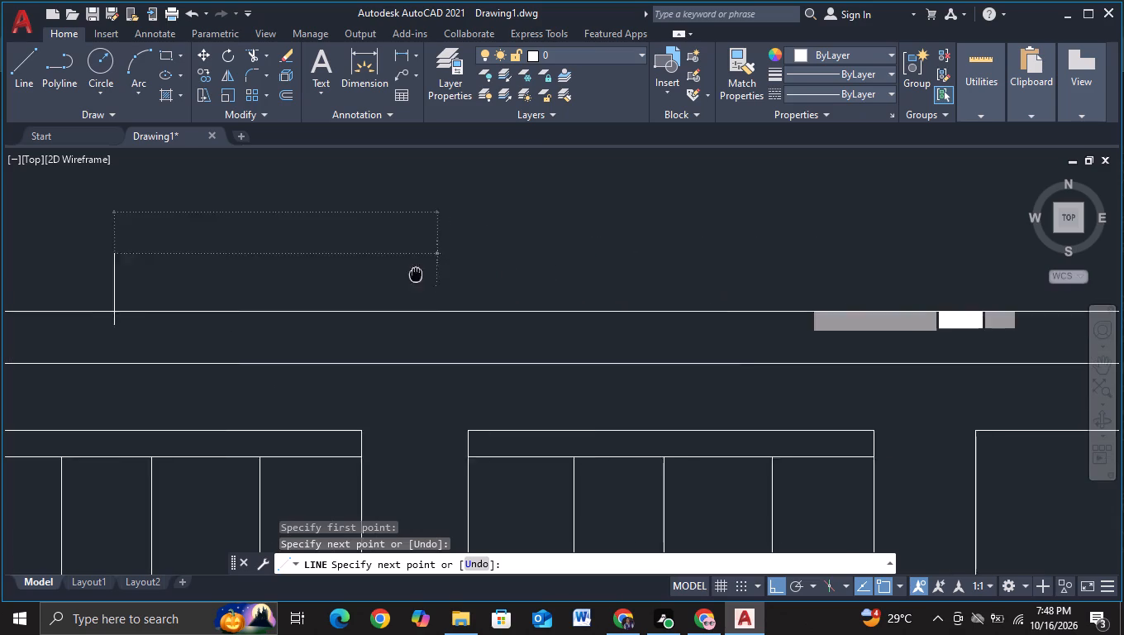
middle_click_drag(619, 275, 419, 279)
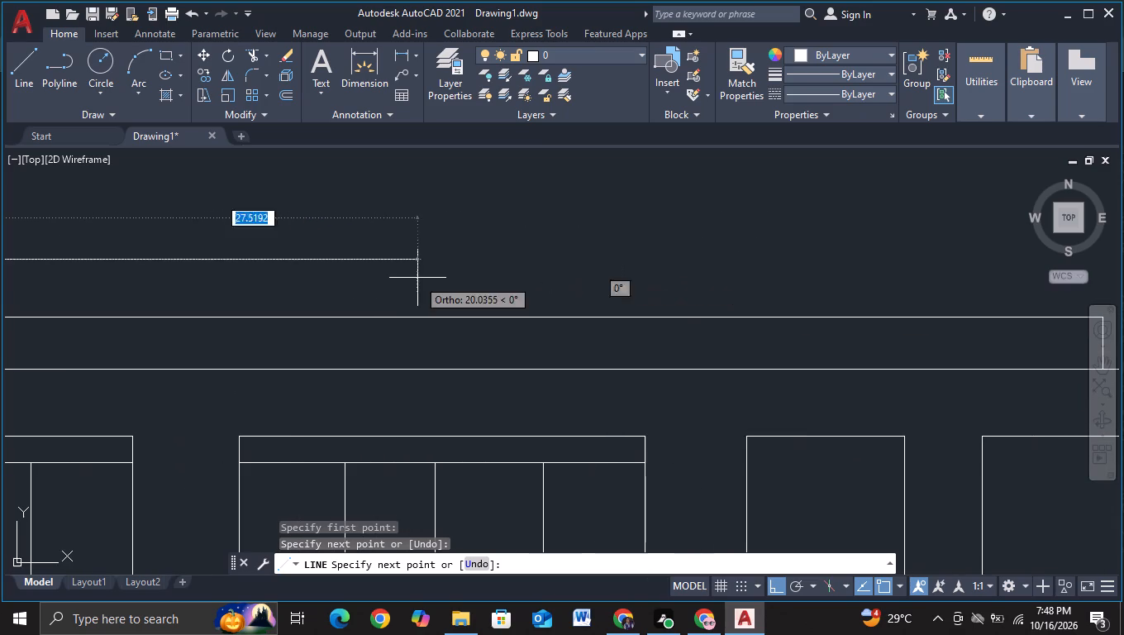
middle_click_drag(593, 293, 411, 292)
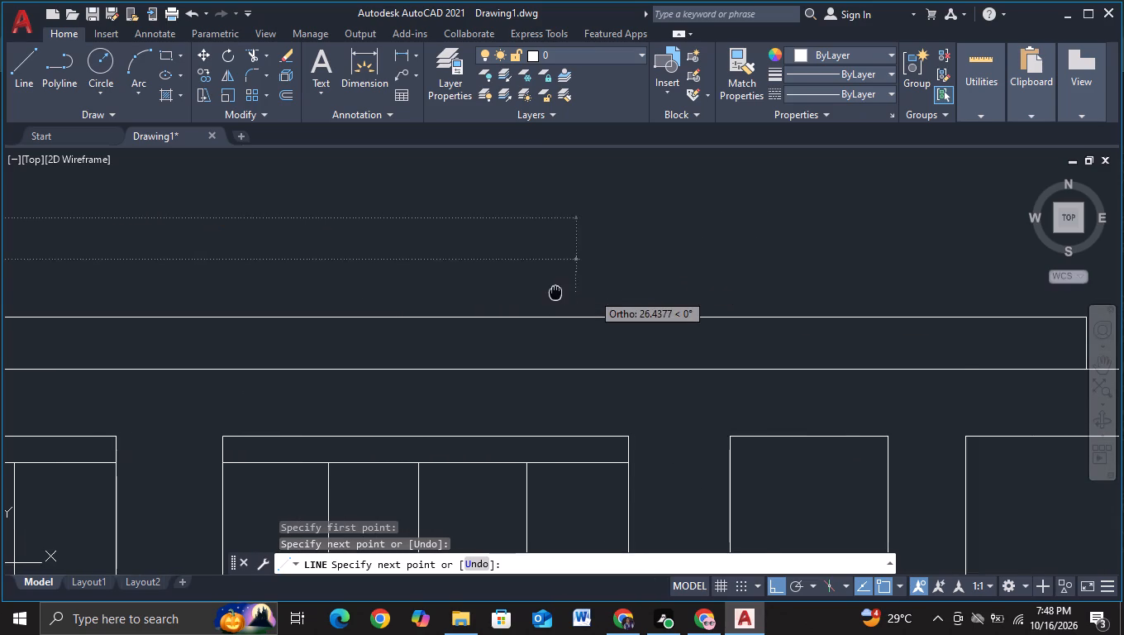
middle_click_drag(411, 292, 410, 292)
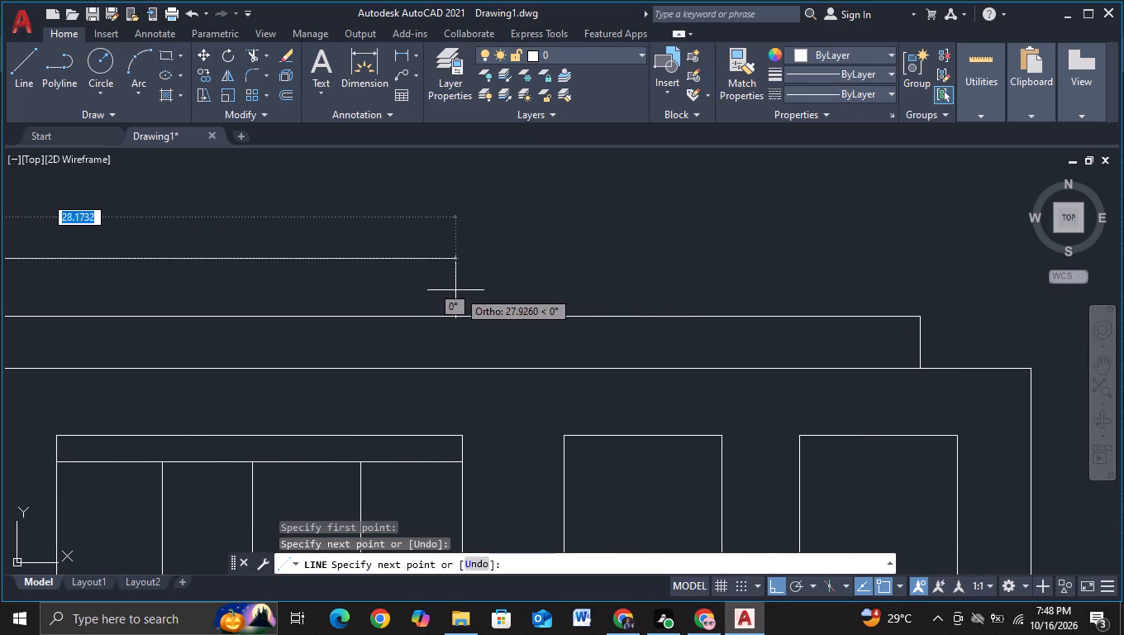
middle_click_drag(544, 306, 349, 292)
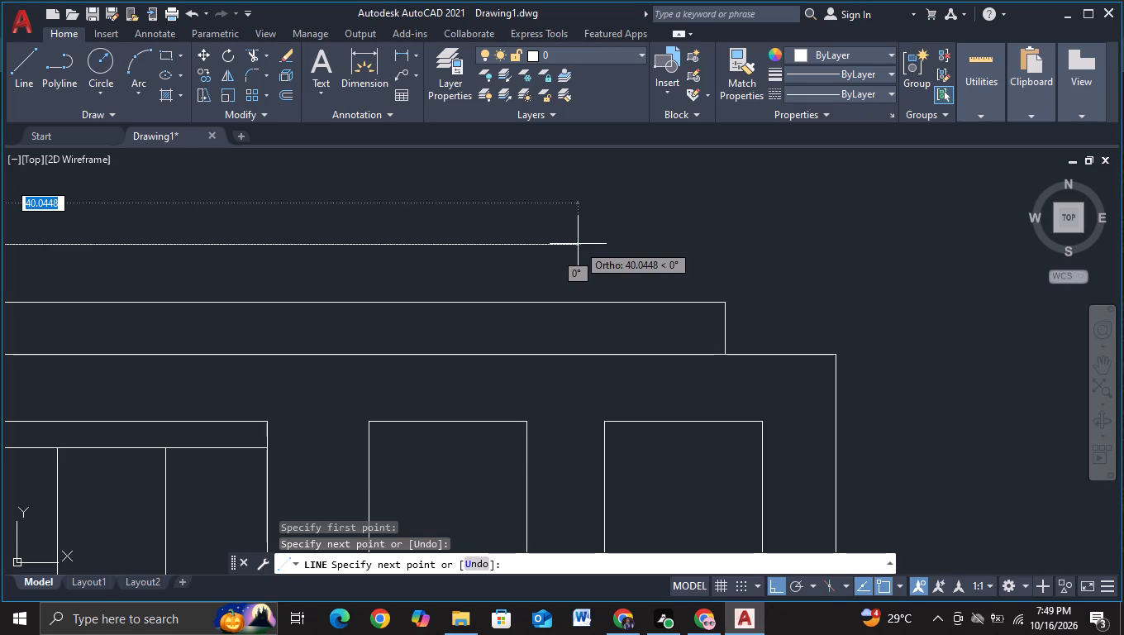
scroll(461, 222, "down", 2)
middle_click_drag(461, 222, 513, 236)
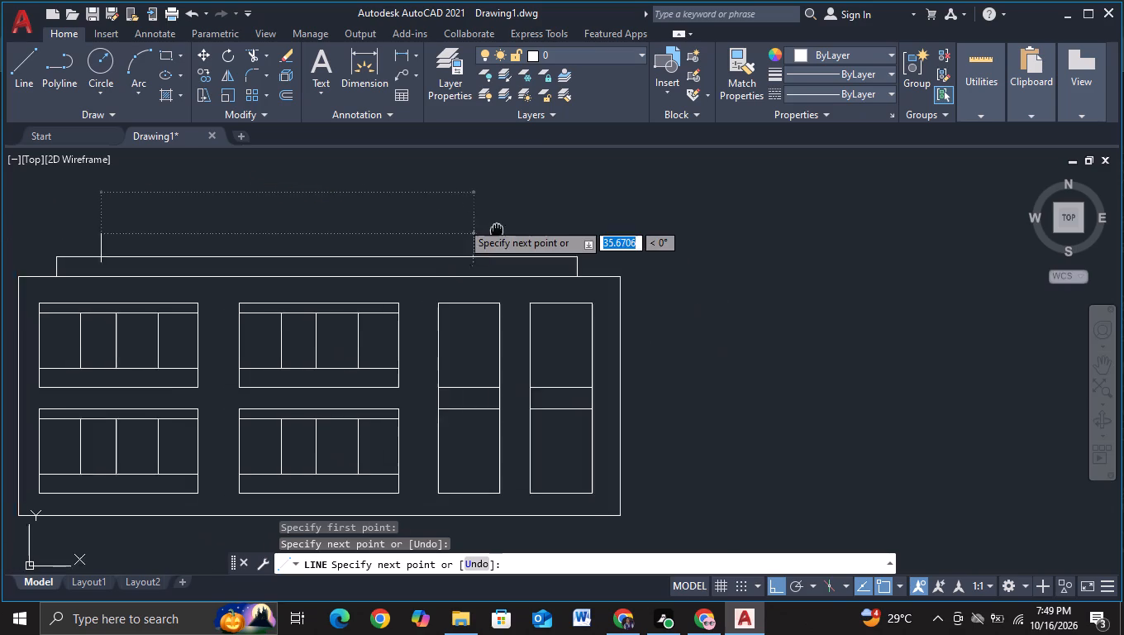
middle_click_drag(513, 236, 583, 253)
scroll(465, 227, "up", 1)
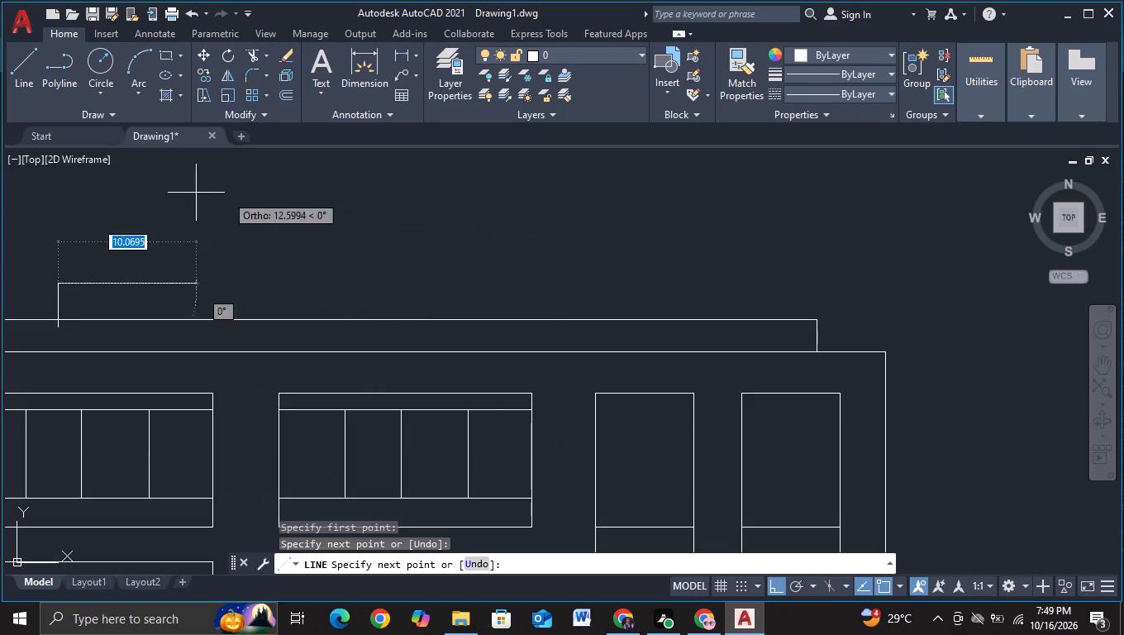
middle_click_drag(83, 229, 274, 283)
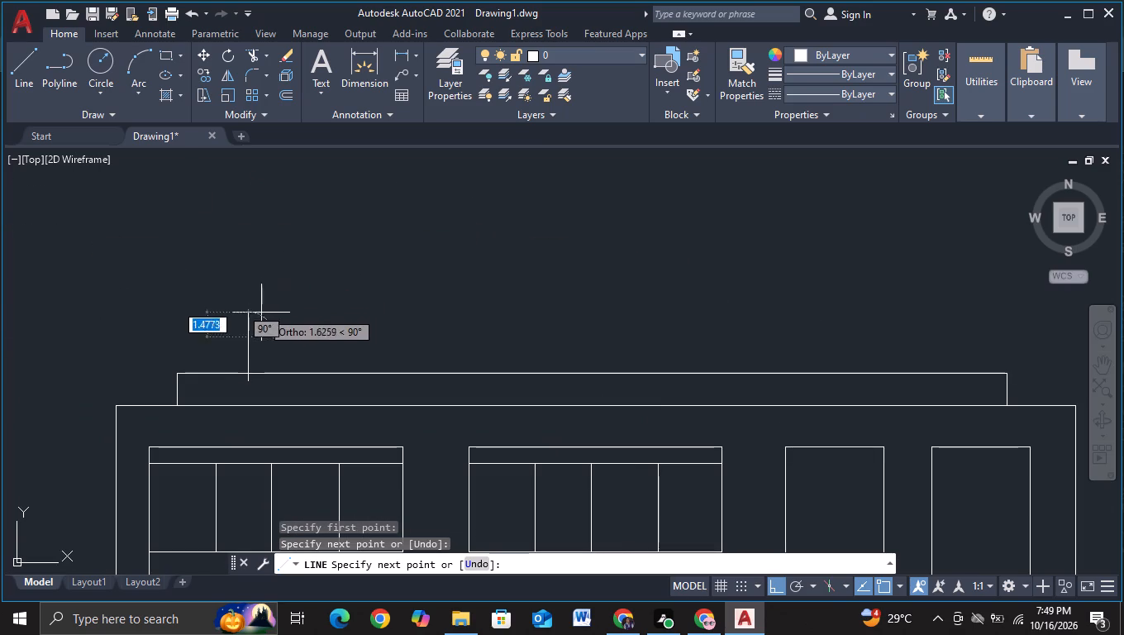
left_click(259, 322)
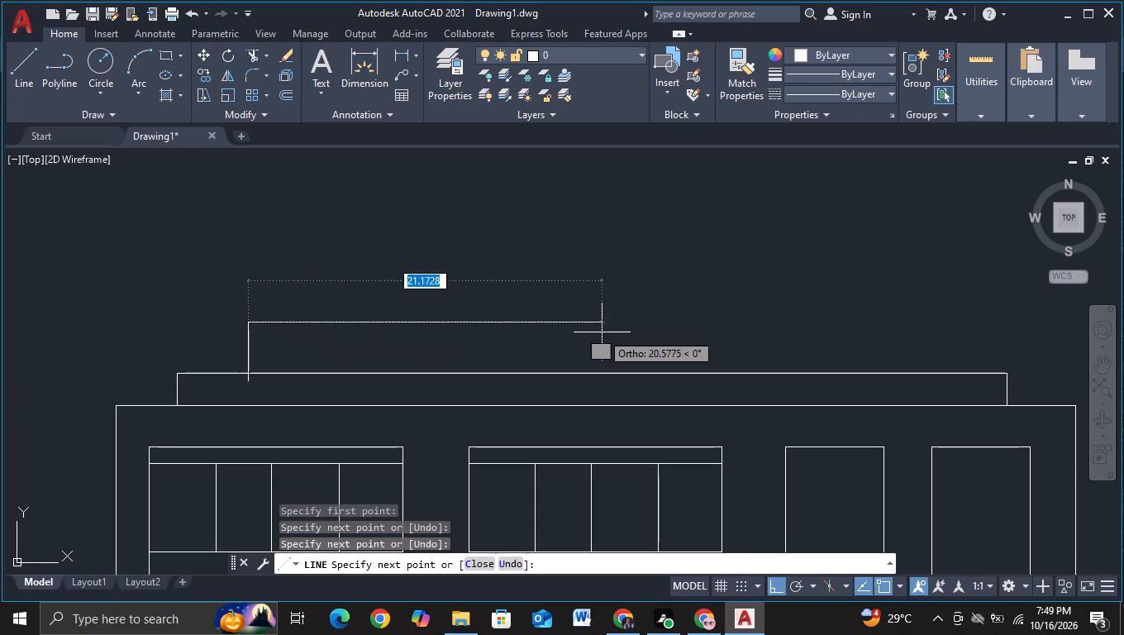
left_click(753, 342)
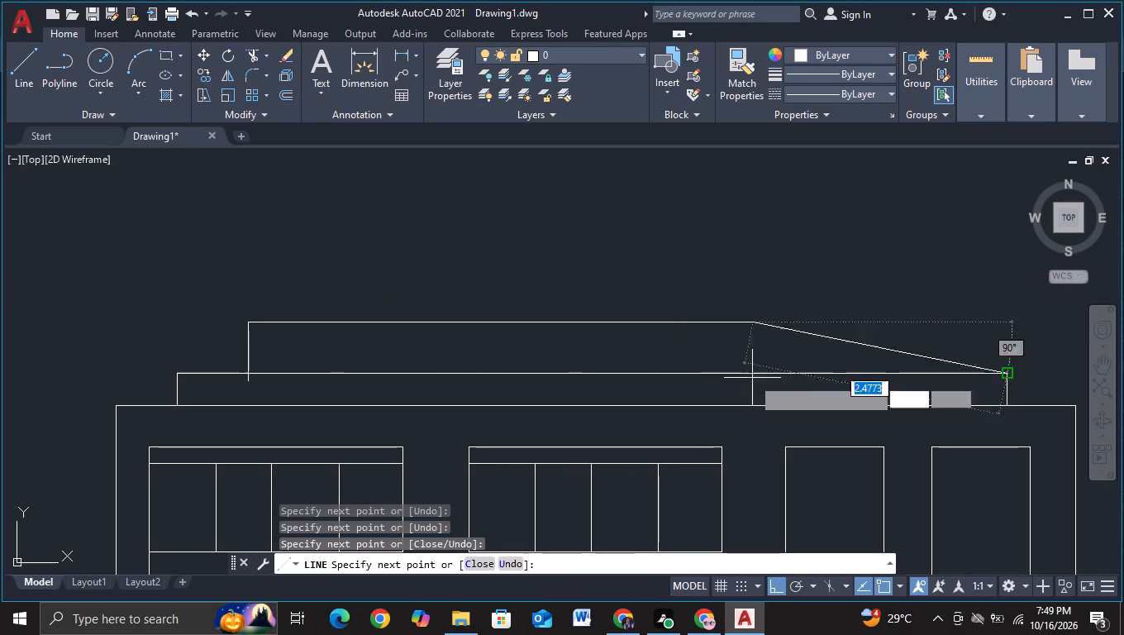
left_click(750, 396)
key("Escape")
Trim both vertical ends of the upper raised step where they extend below the lower step's top edge.
left_click(249, 60)
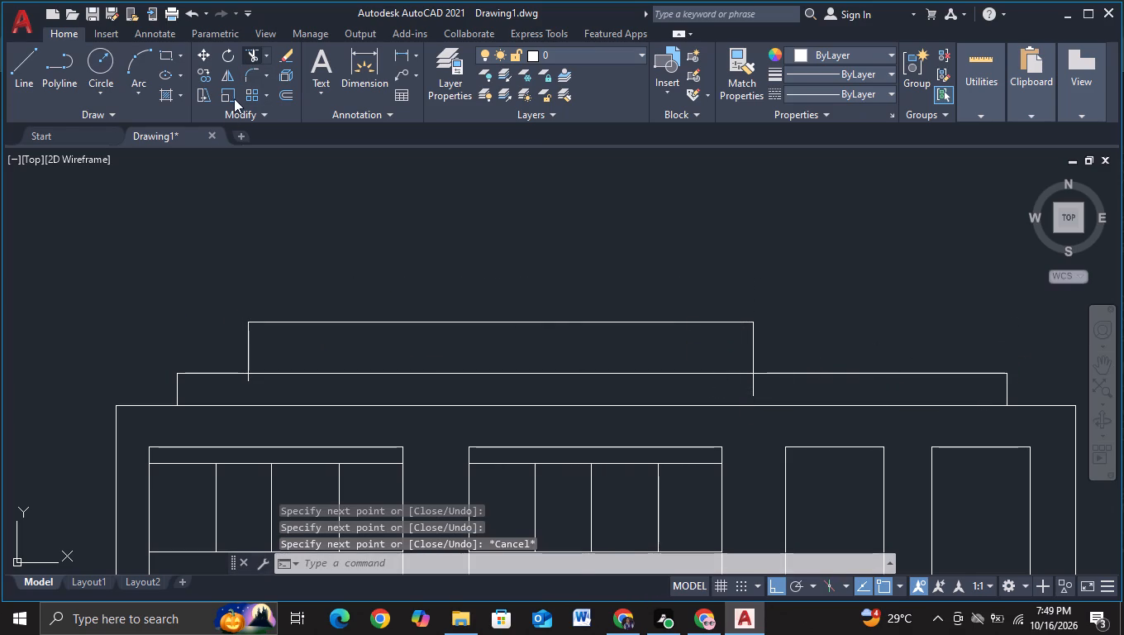
scroll(297, 380, "up", 2)
left_click_drag(164, 380, 176, 380)
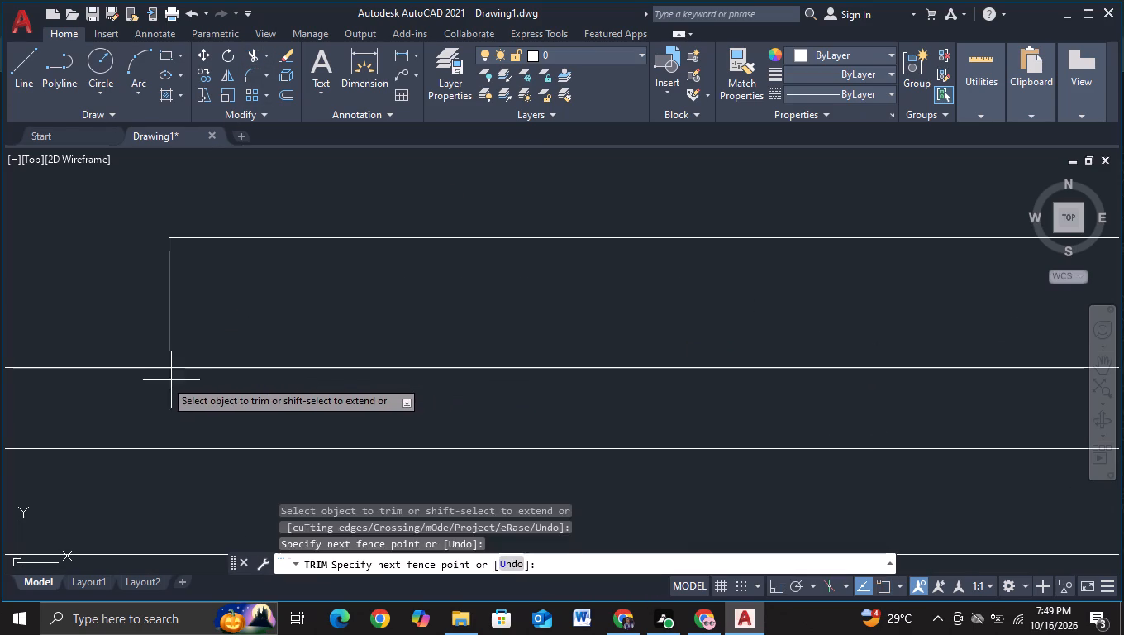
left_click_drag(176, 380, 179, 379)
scroll(302, 394, "down", 2)
scroll(767, 391, "up", 1)
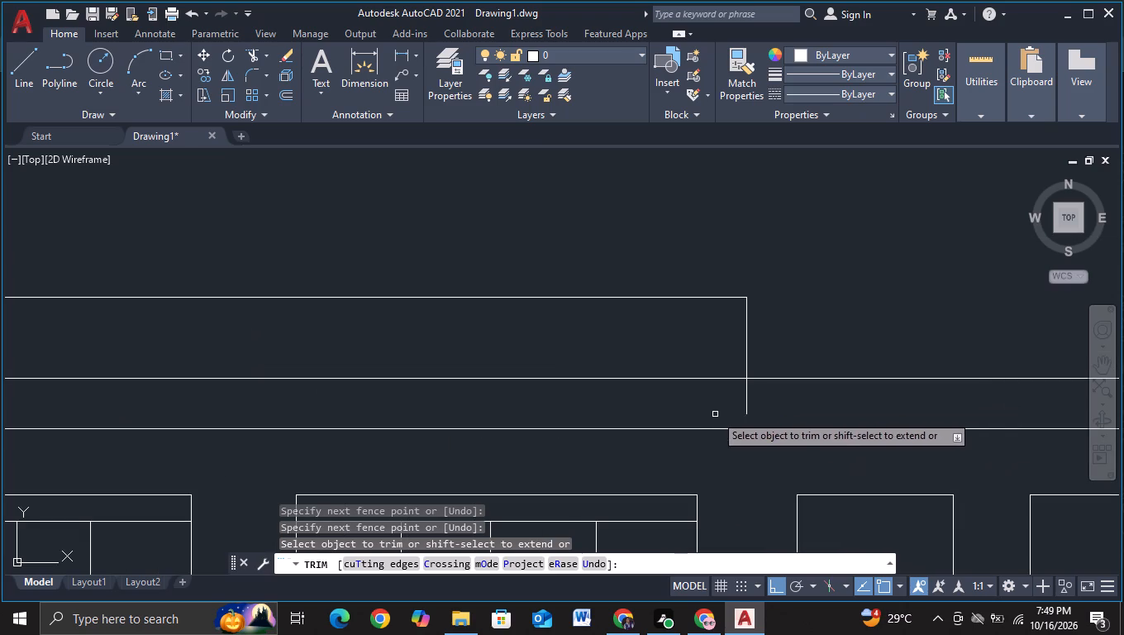
left_click_drag(722, 400, 799, 408)
scroll(799, 408, "down", 2)
scroll(812, 325, "down", 1)
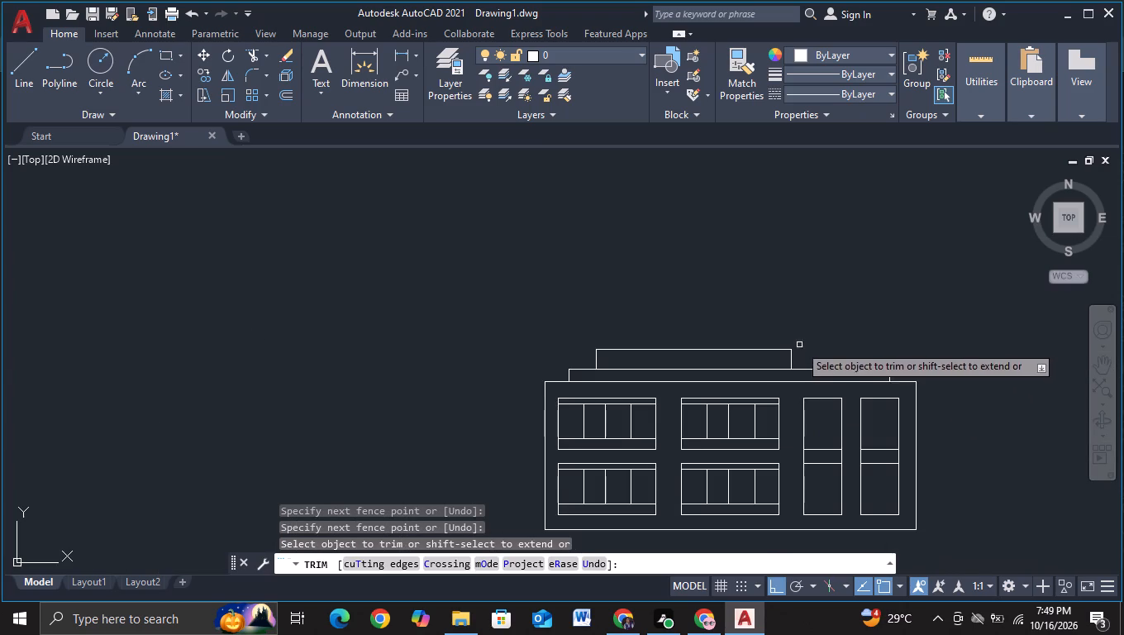
middle_click_drag(819, 332, 561, 290)
key("Escape")
Draw a vertical line about 6 units long crossing the upper raised step, about 6 units in from its left end.
middle_click_drag(764, 413, 714, 351)
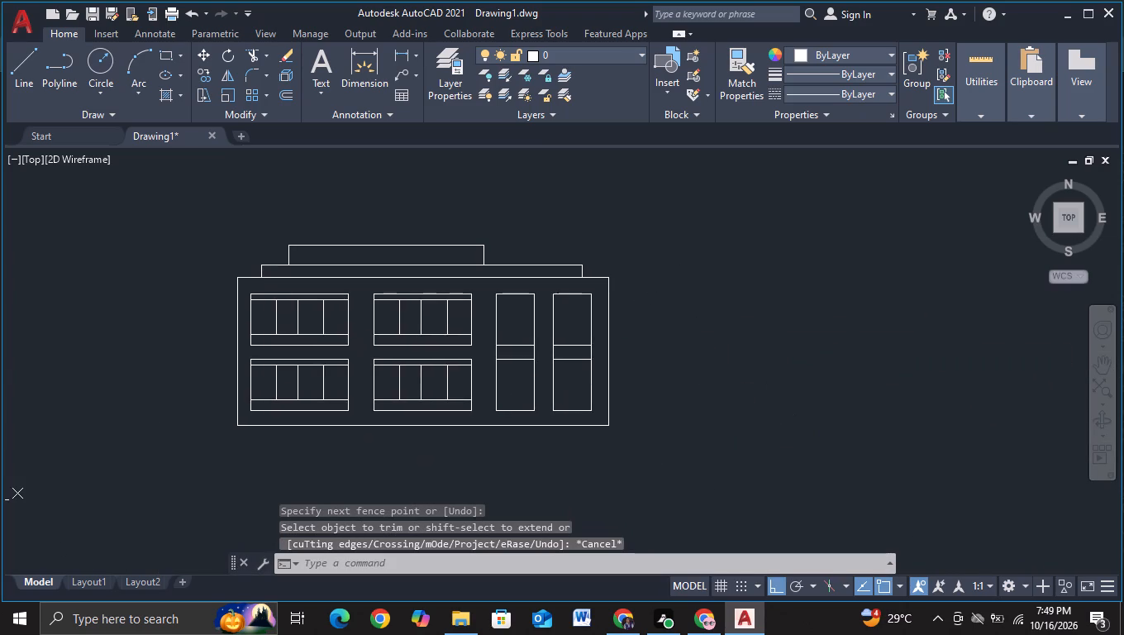
left_click(31, 97)
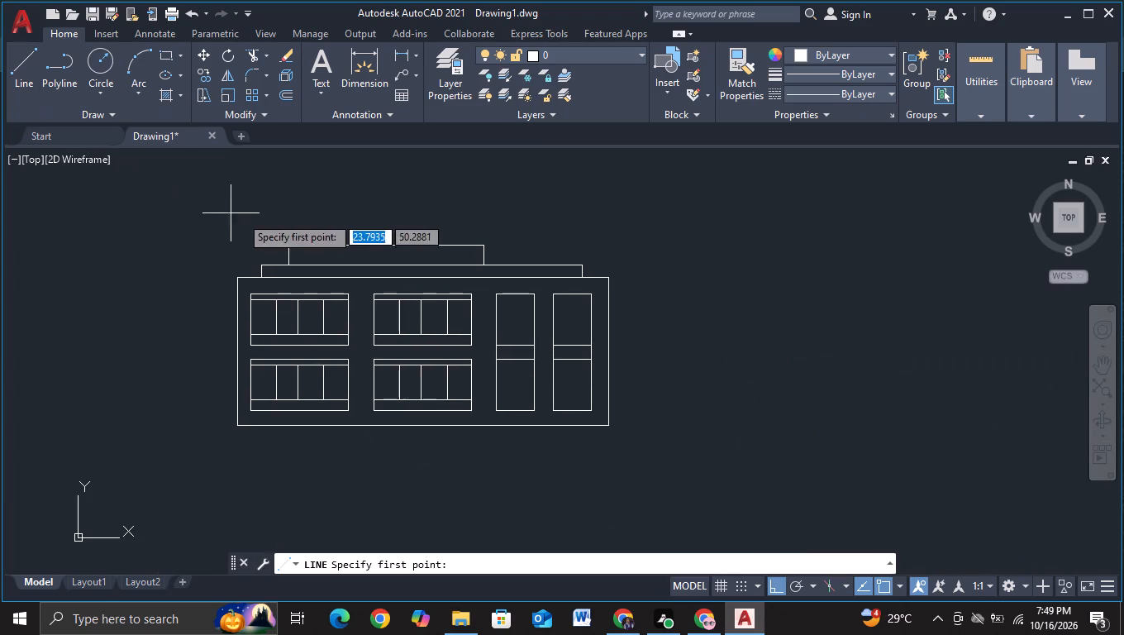
scroll(269, 223, "up", 2)
scroll(420, 322, "up", 1)
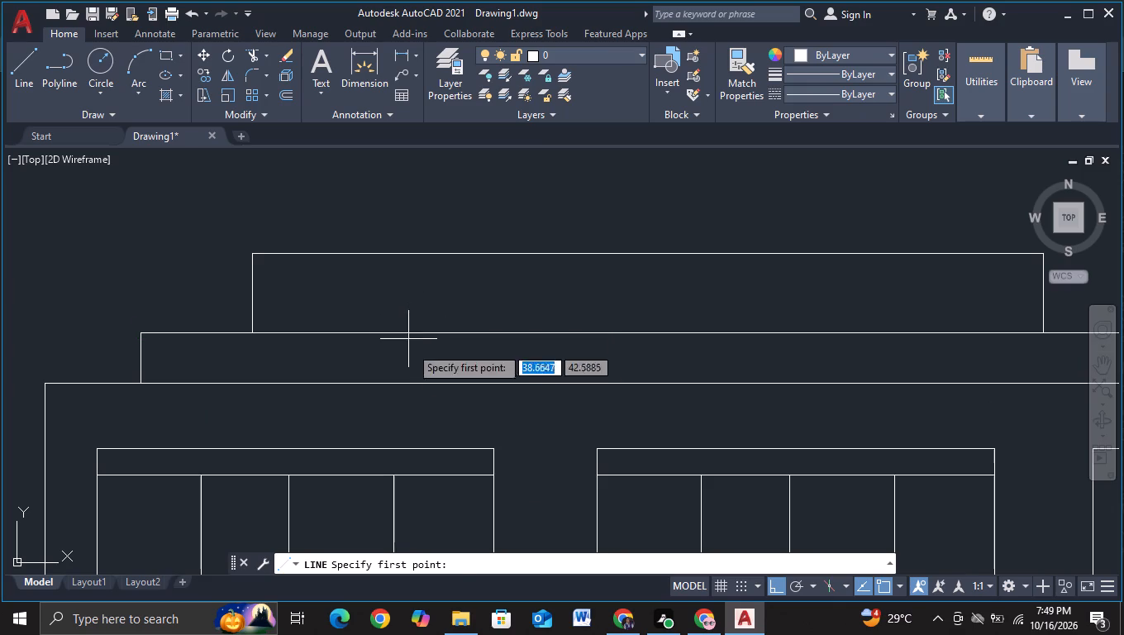
left_click(412, 360)
left_click(413, 201)
key("Escape")
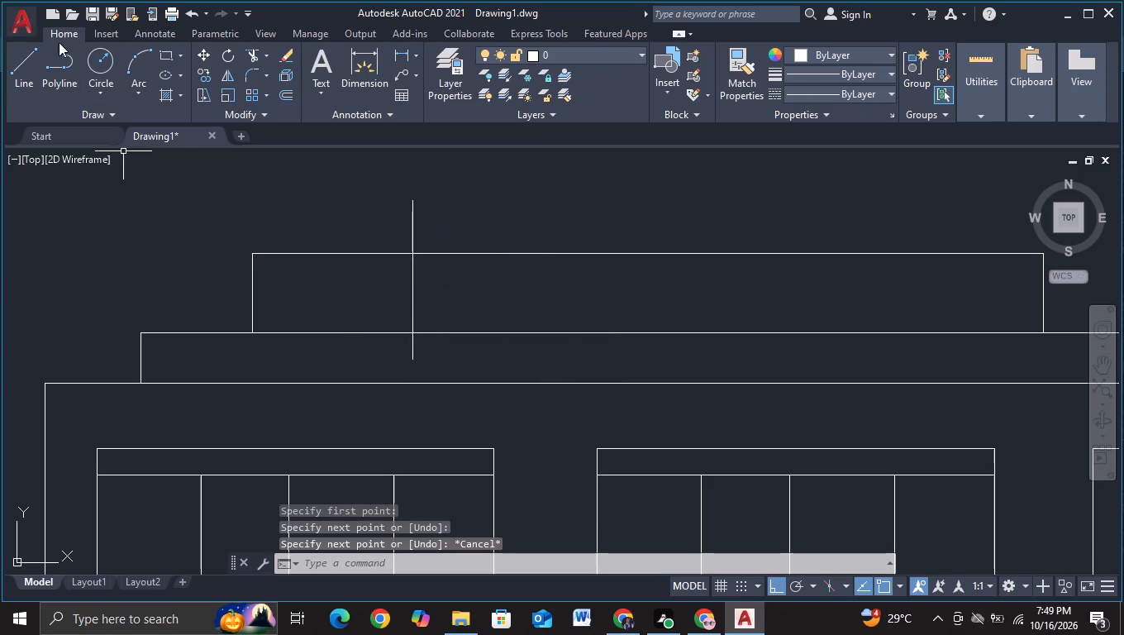
Trim the vertical line's ends above and below the upper raised step, keeping only the segment inside it.
left_click(255, 54)
left_click_drag(369, 225, 390, 224)
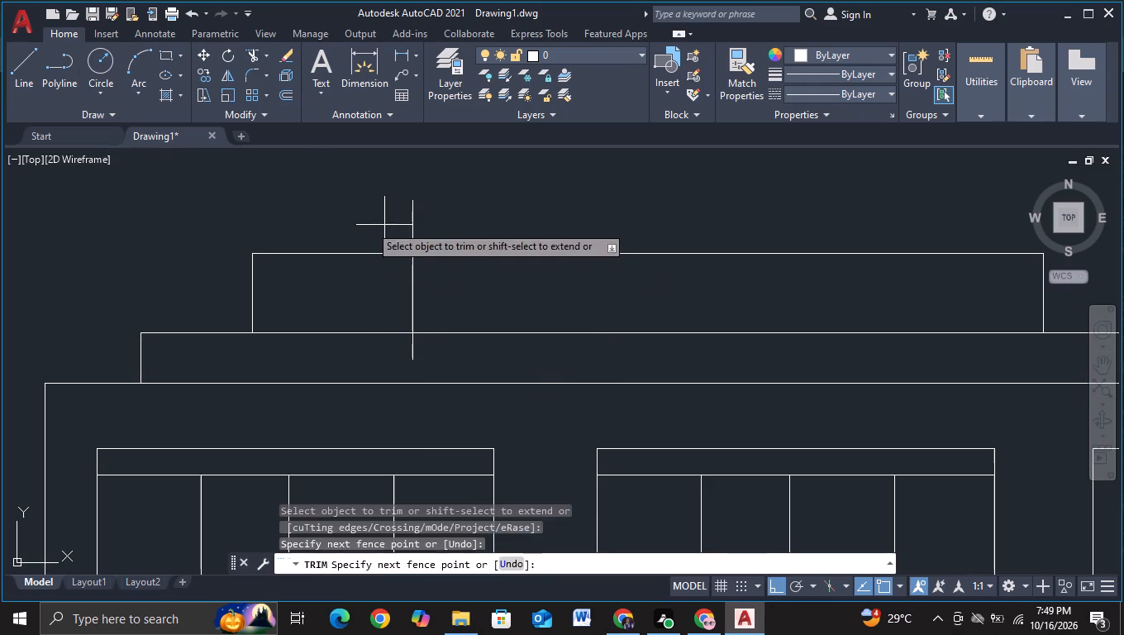
left_click_drag(390, 224, 449, 220)
left_click_drag(394, 343, 419, 344)
Draw a thin horizontal band from the second tall rectangle's lower right corner: about 77 units right, 2.2 down, and back to the outline's corner.
scroll(433, 344, "down", 2)
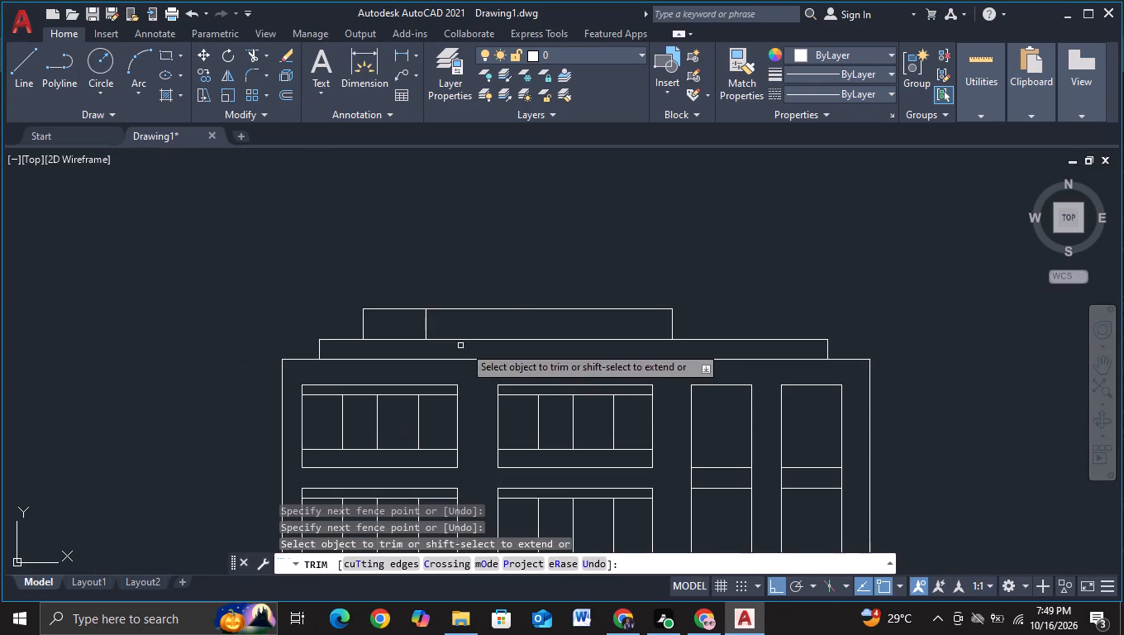
middle_click_drag(755, 300, 556, 249)
scroll(570, 252, "down", 1)
middle_click_drag(733, 298, 664, 268)
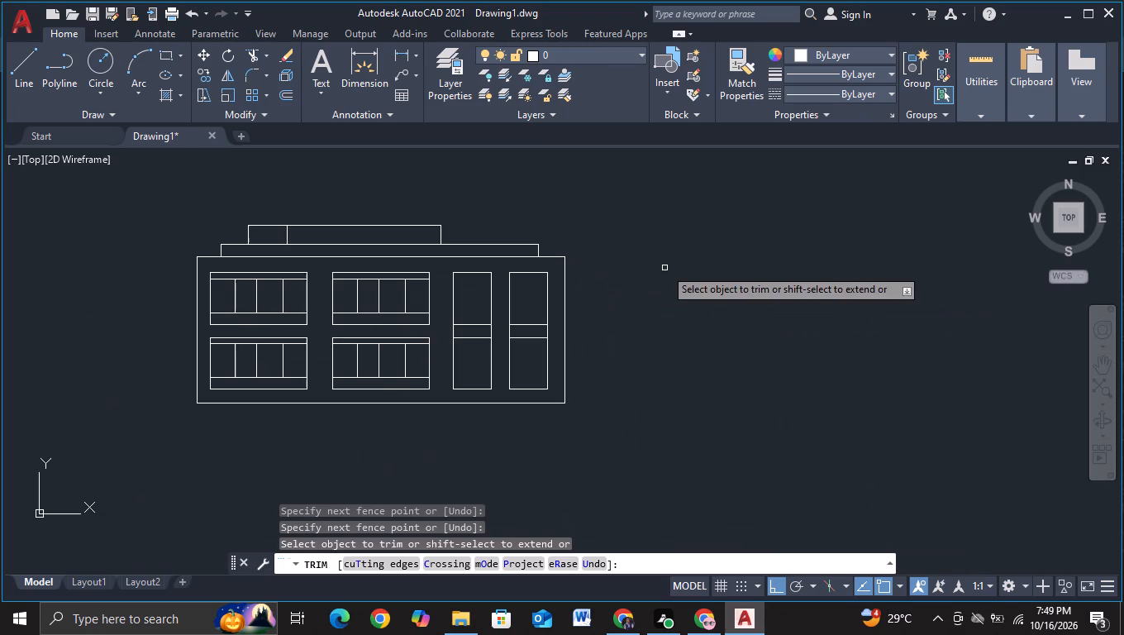
left_click(14, 70)
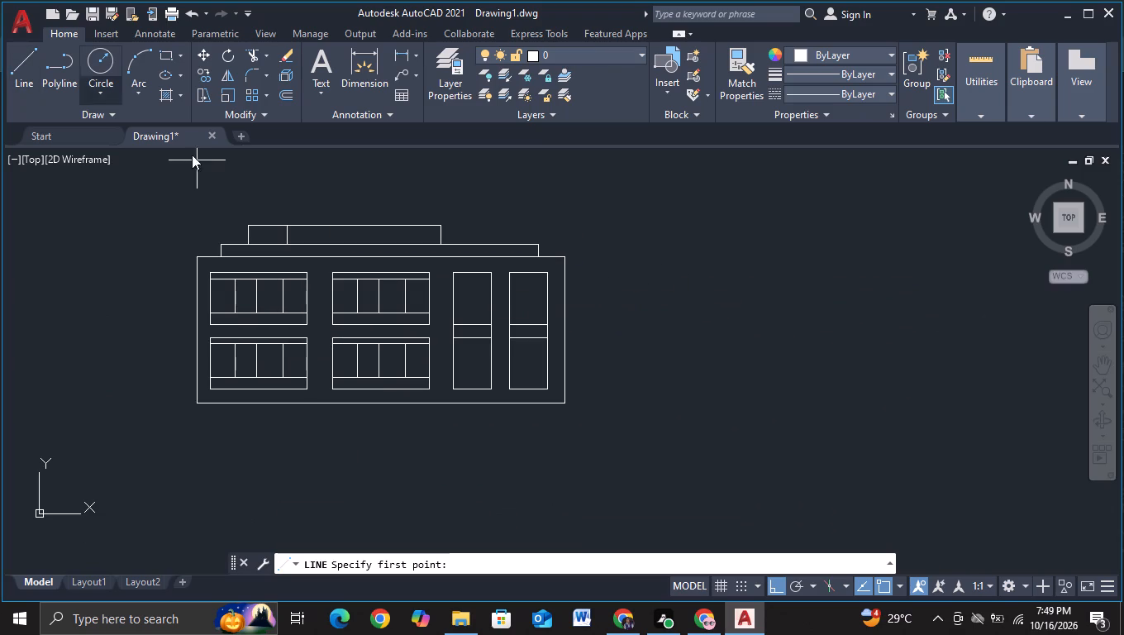
middle_click_drag(612, 362, 612, 360)
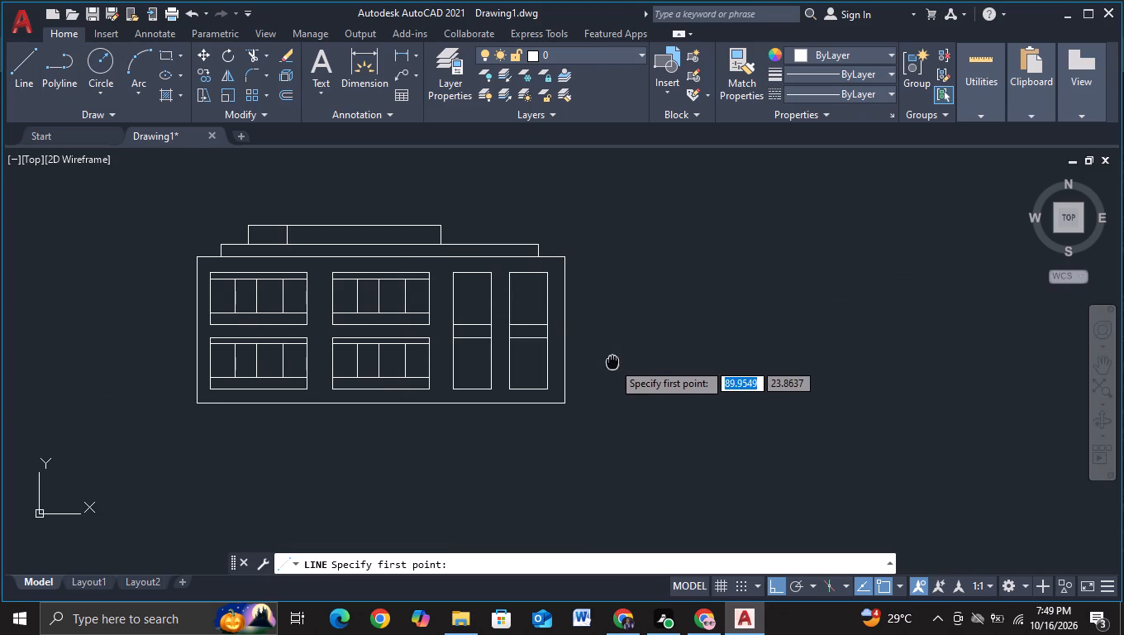
middle_click_drag(612, 360, 626, 308)
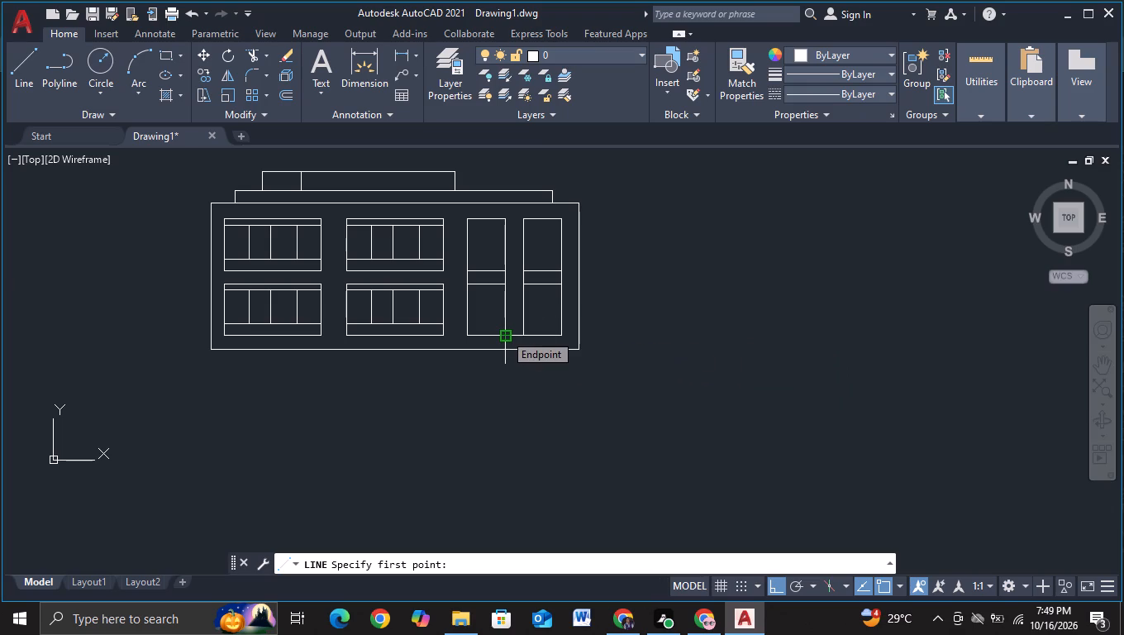
left_click(566, 338)
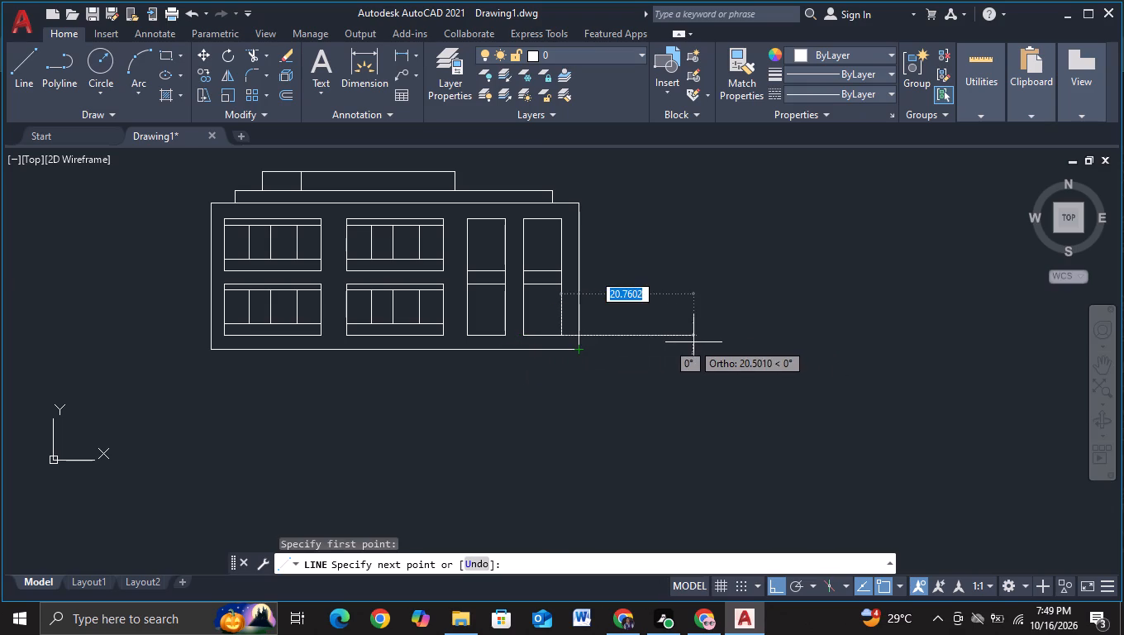
middle_click_drag(693, 342, 479, 329)
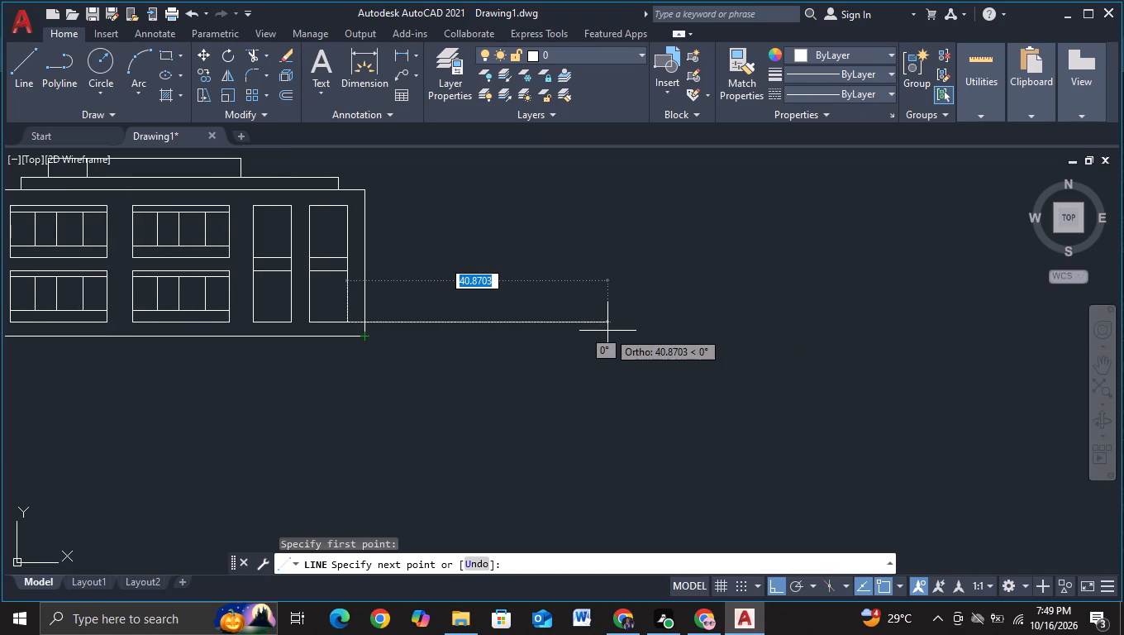
middle_click_drag(943, 322, 549, 323)
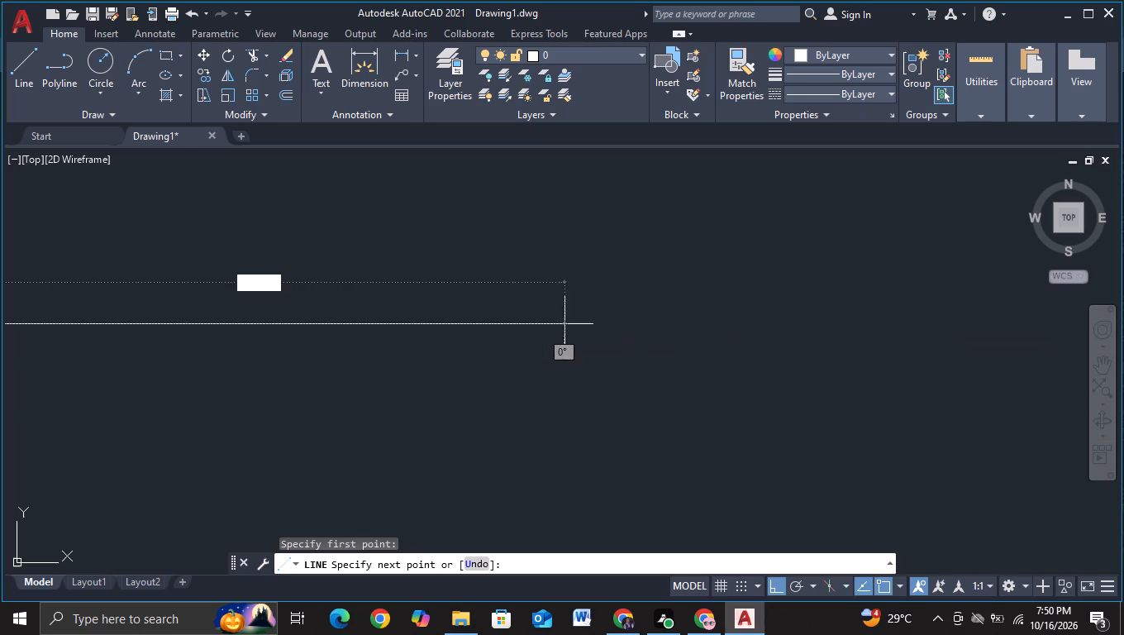
scroll(540, 321, "down", 2)
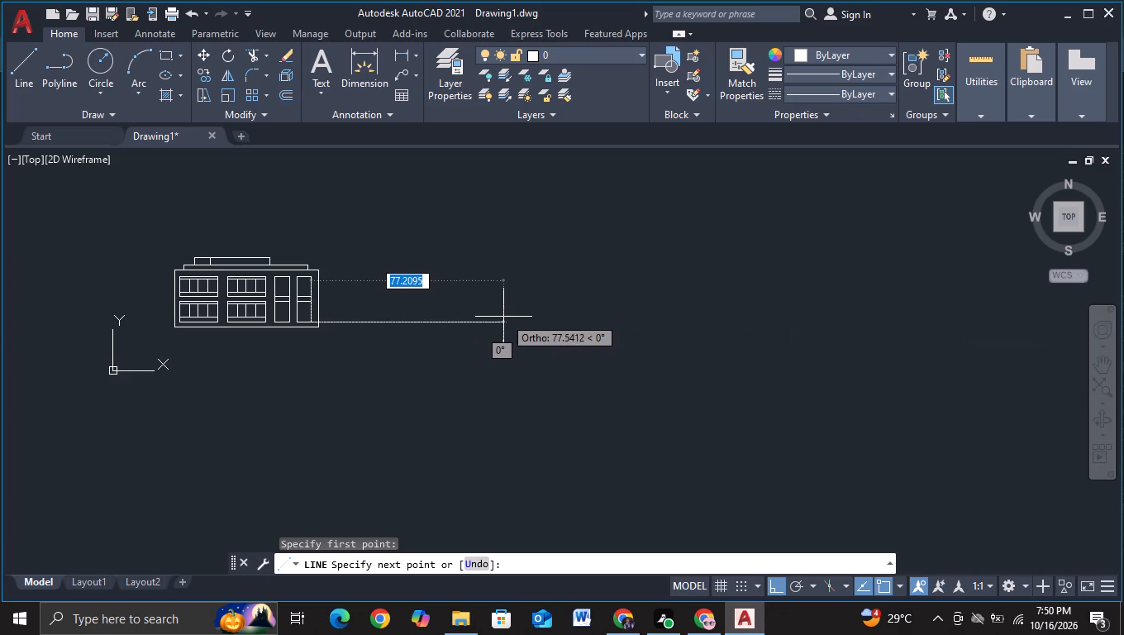
left_click(502, 317)
scroll(502, 322, "down", 3)
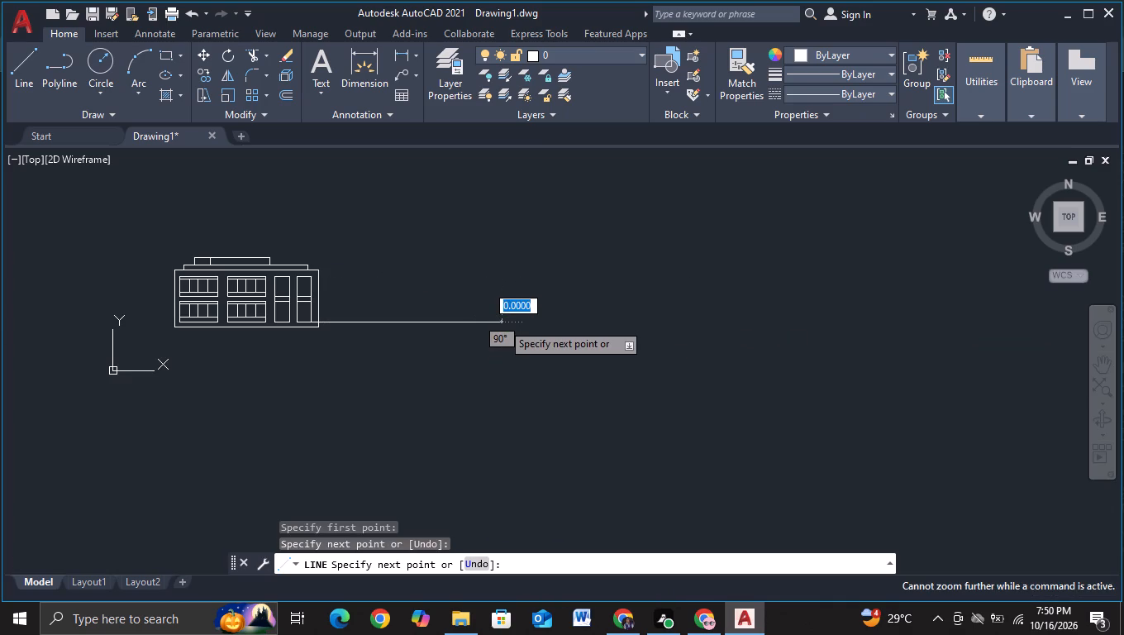
middle_click_drag(388, 354, 456, 358)
scroll(471, 360, "up", 2)
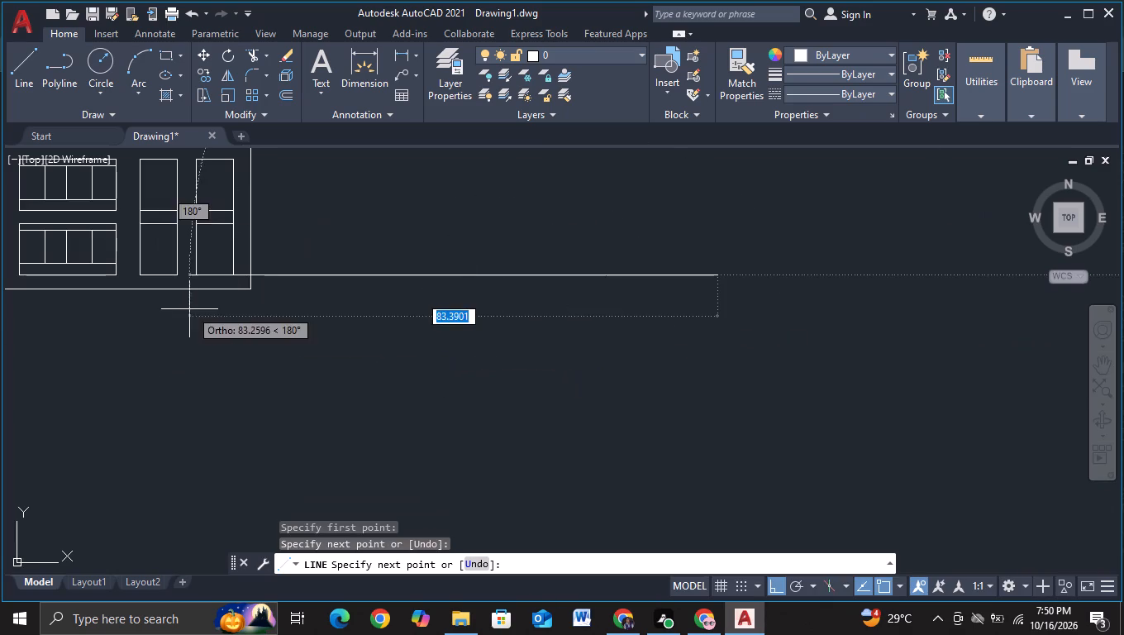
scroll(701, 293, "up", 1)
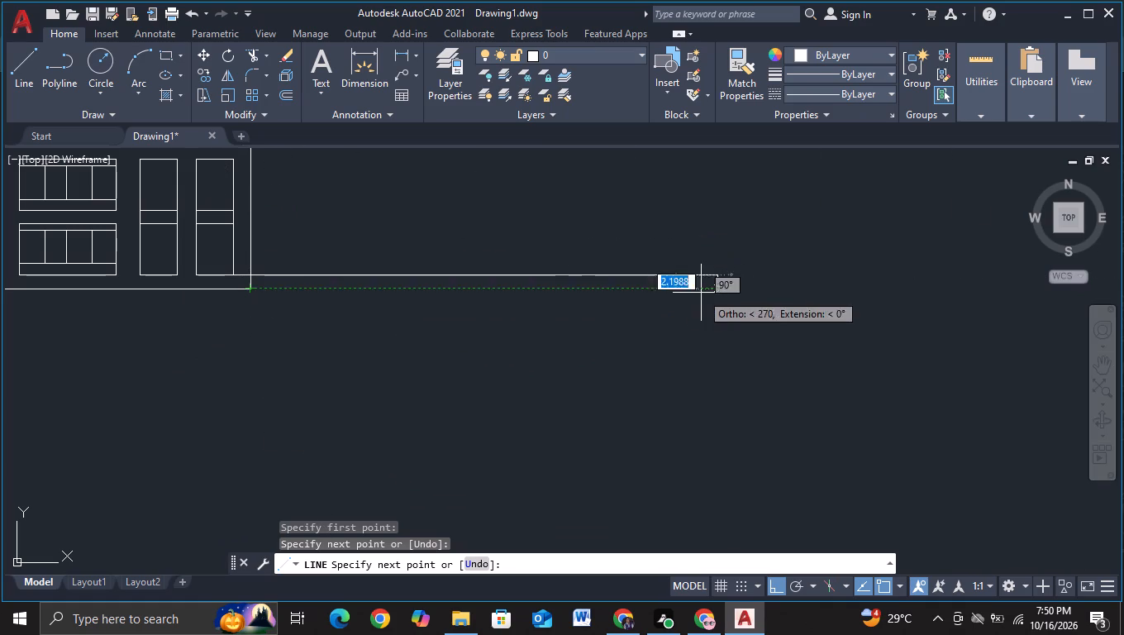
scroll(701, 293, "up", 1)
scroll(711, 275, "down", 3)
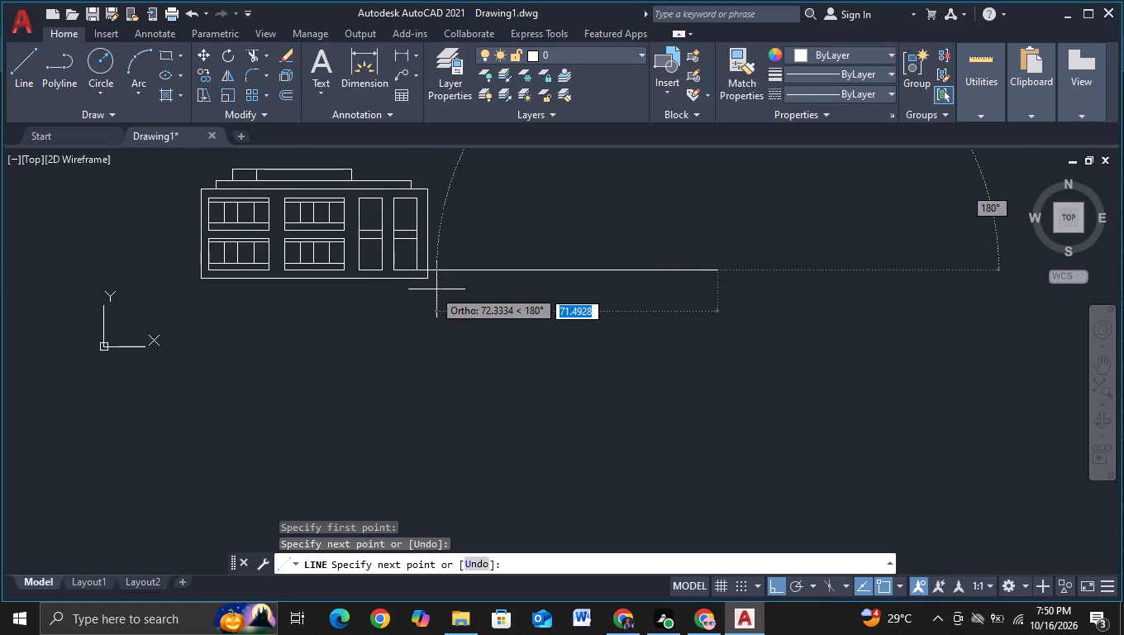
left_click(717, 279)
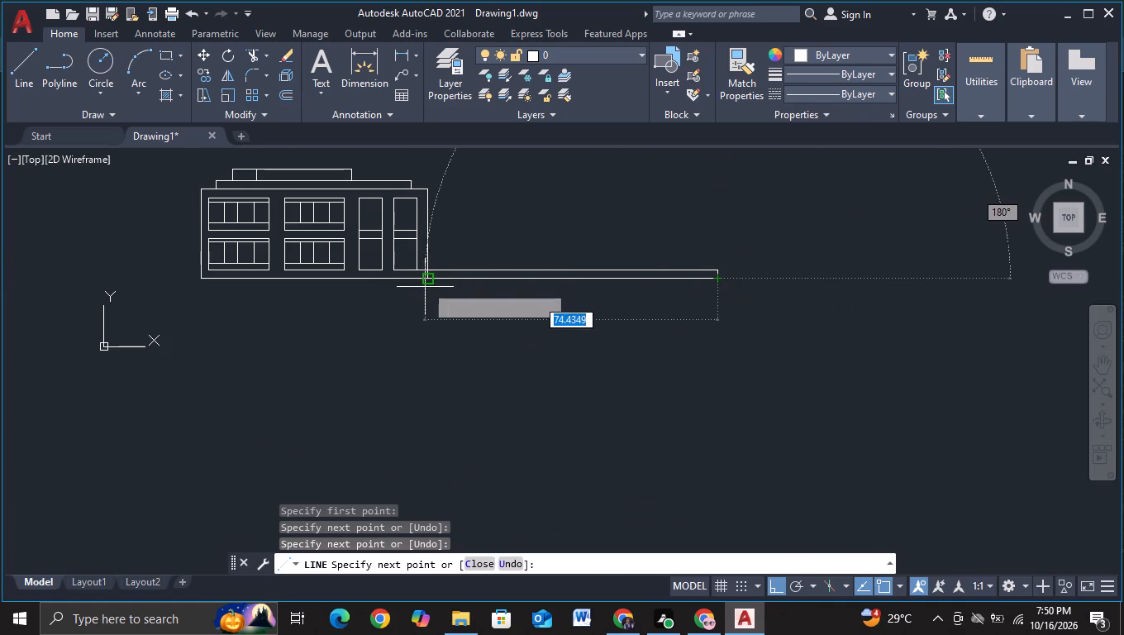
left_click(430, 279)
key("Escape")
Draw a vertical line down from the second tall rectangle's lower right corner, past the outline's bottom edge.
scroll(495, 350, "up", 2)
middle_click_drag(514, 327, 466, 370)
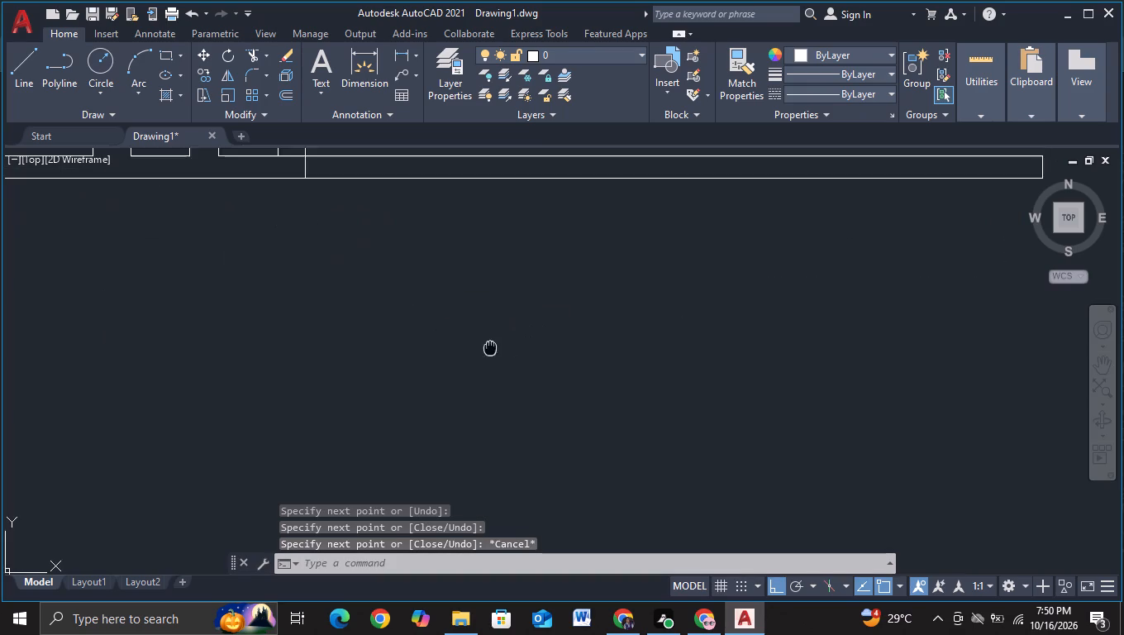
middle_click_drag(466, 370, 407, 450)
middle_click_drag(664, 375, 605, 384)
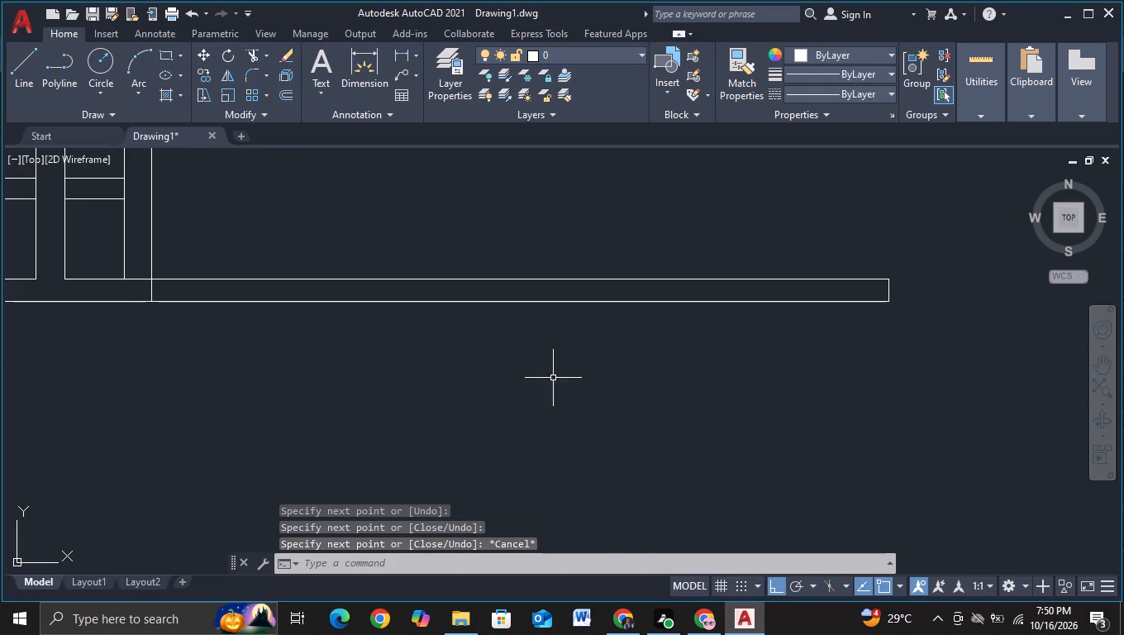
middle_click_drag(550, 394, 607, 354)
middle_click_drag(261, 335, 367, 324)
left_click(21, 80)
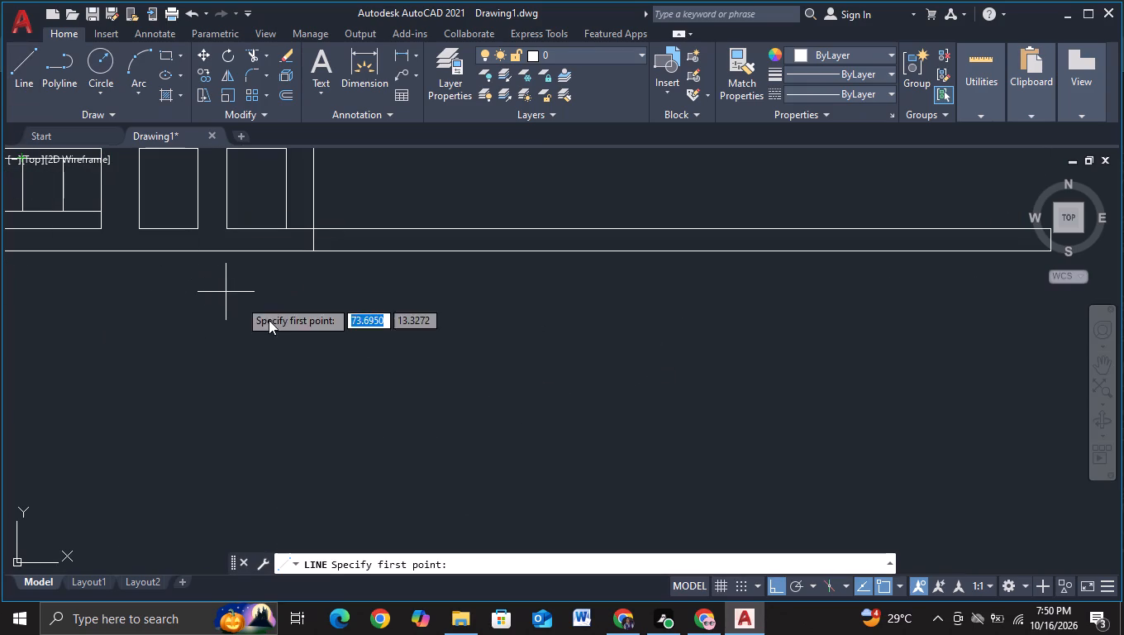
left_click(285, 223)
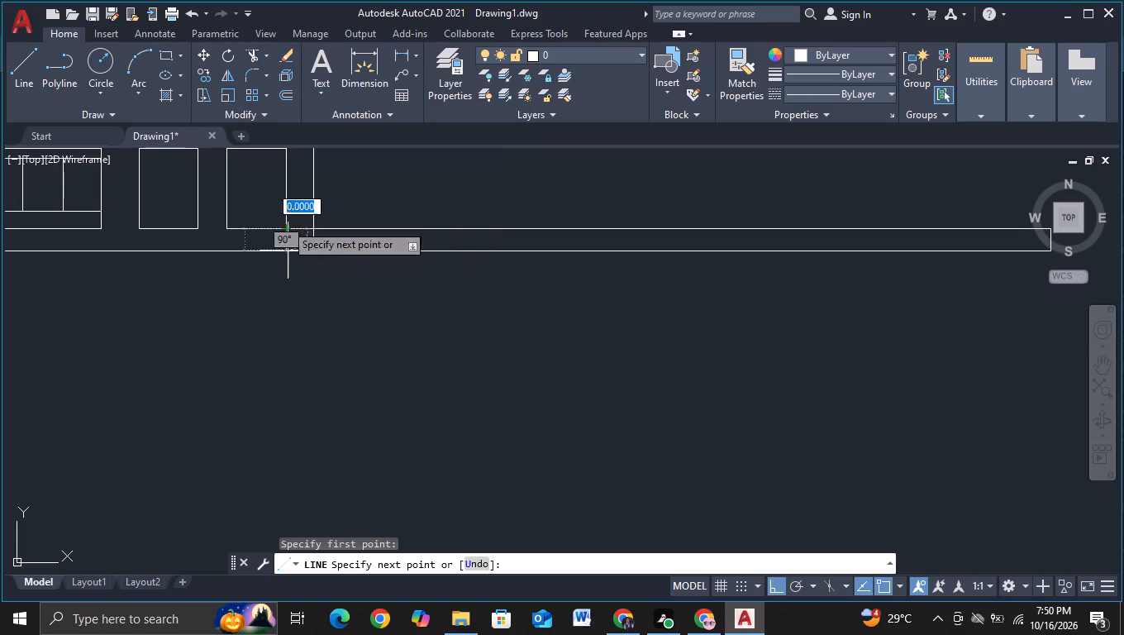
middle_click_drag(292, 341, 300, 295)
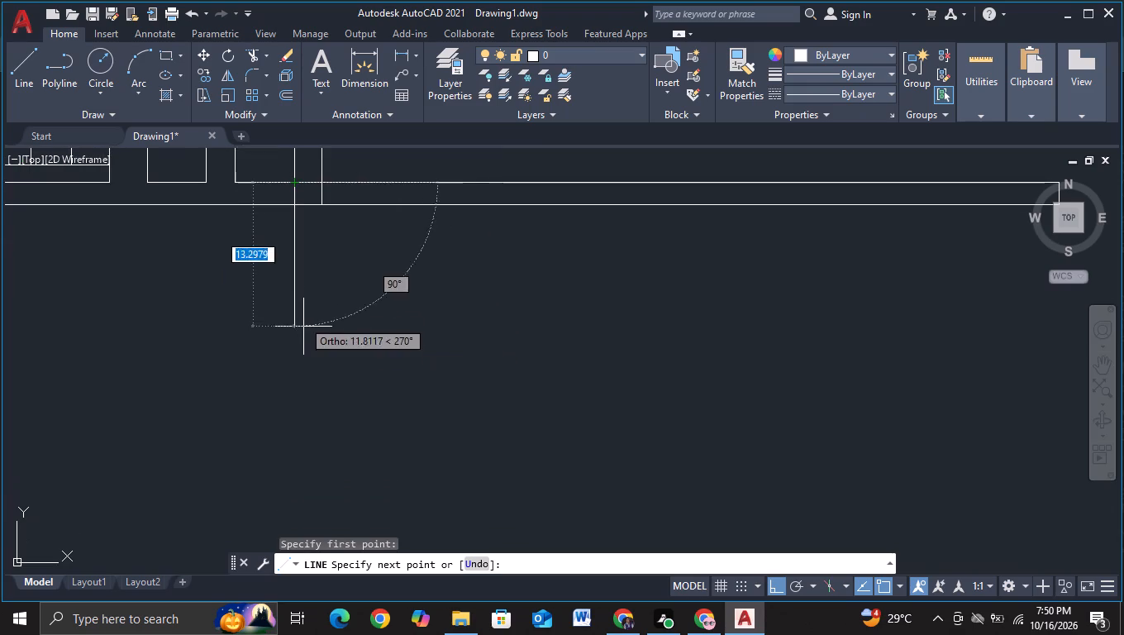
left_click(310, 442)
scroll(310, 442, "down", 2)
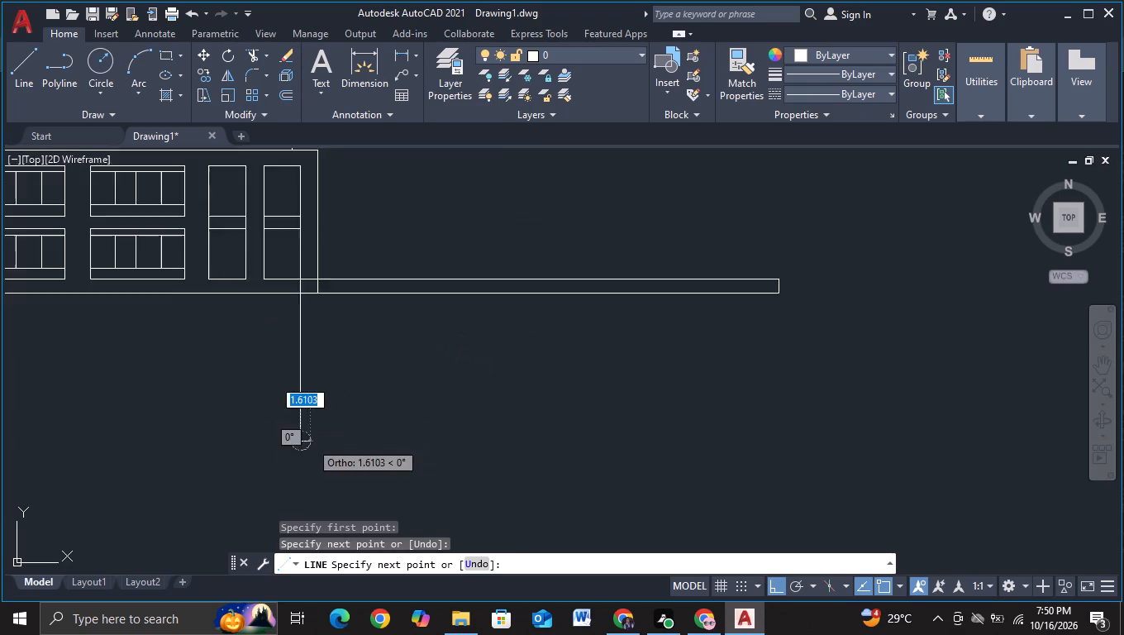
scroll(310, 442, "down", 2)
middle_click_drag(310, 442, 343, 398)
scroll(342, 381, "up", 2)
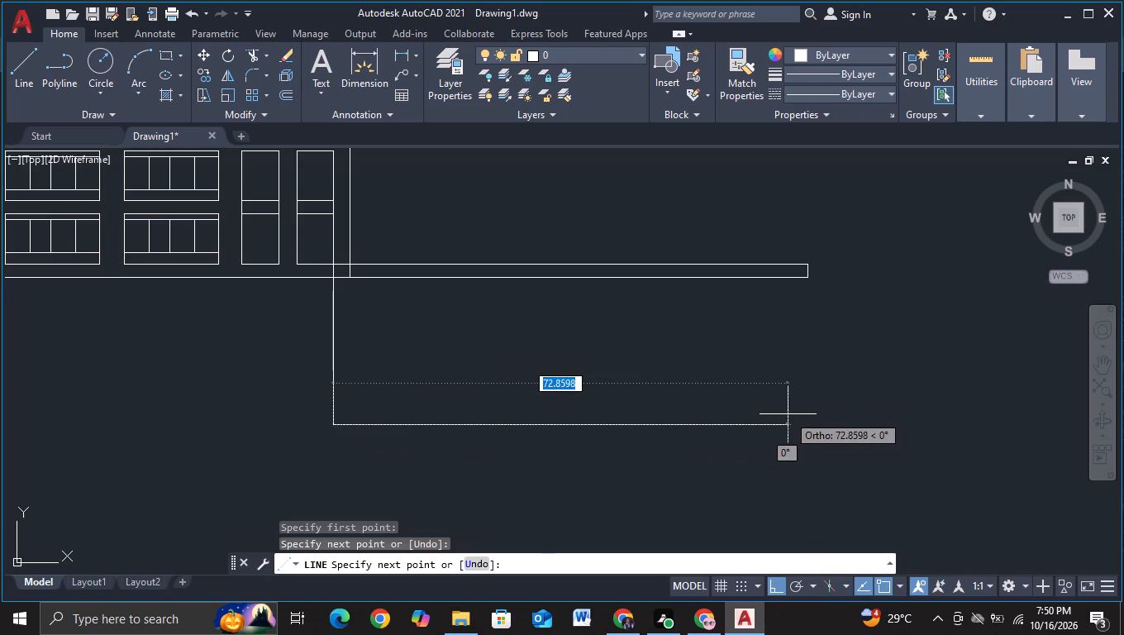
key("Escape")
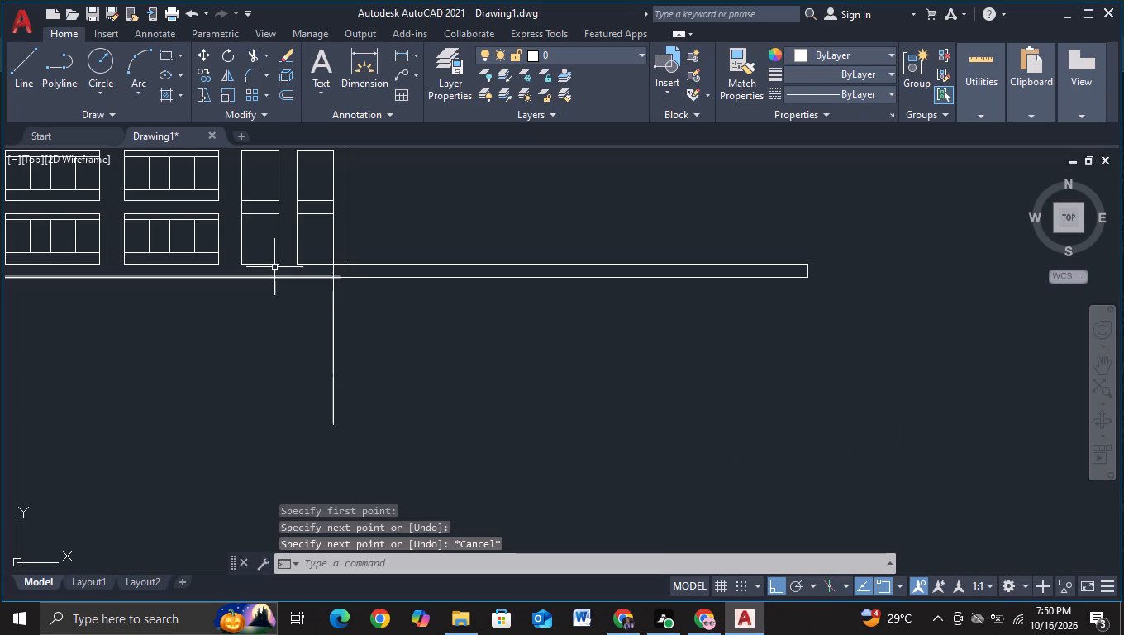
Trim the part of the new vertical line that extends below the outline's bottom edge.
left_click(250, 53)
left_click_drag(285, 337, 394, 361)
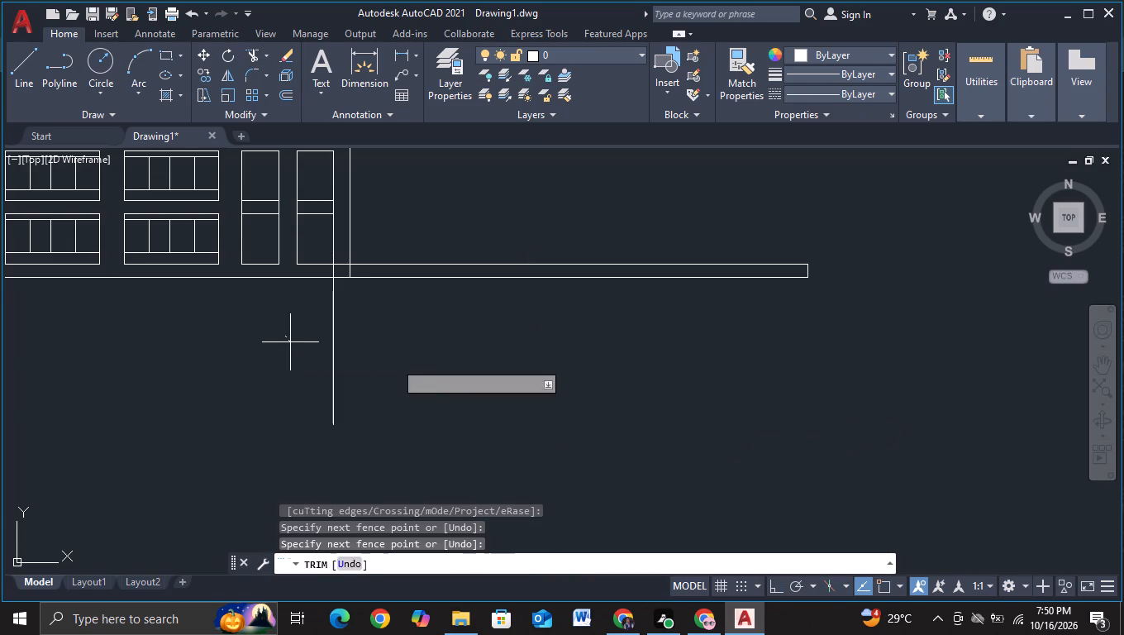
left_click(346, 341)
Draw an L-shaped band from the stub's lower end: about 22.5 units down, 76.5 right, 1.9 up, 73.8 left, and up to the outline's corner.
left_click(18, 76)
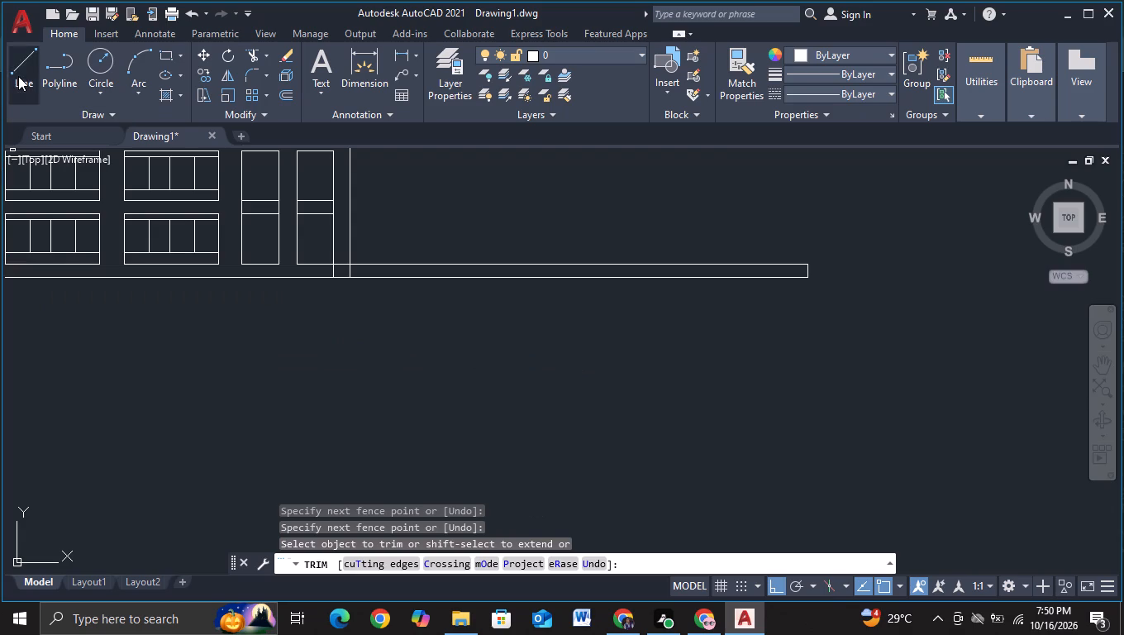
left_click(332, 278)
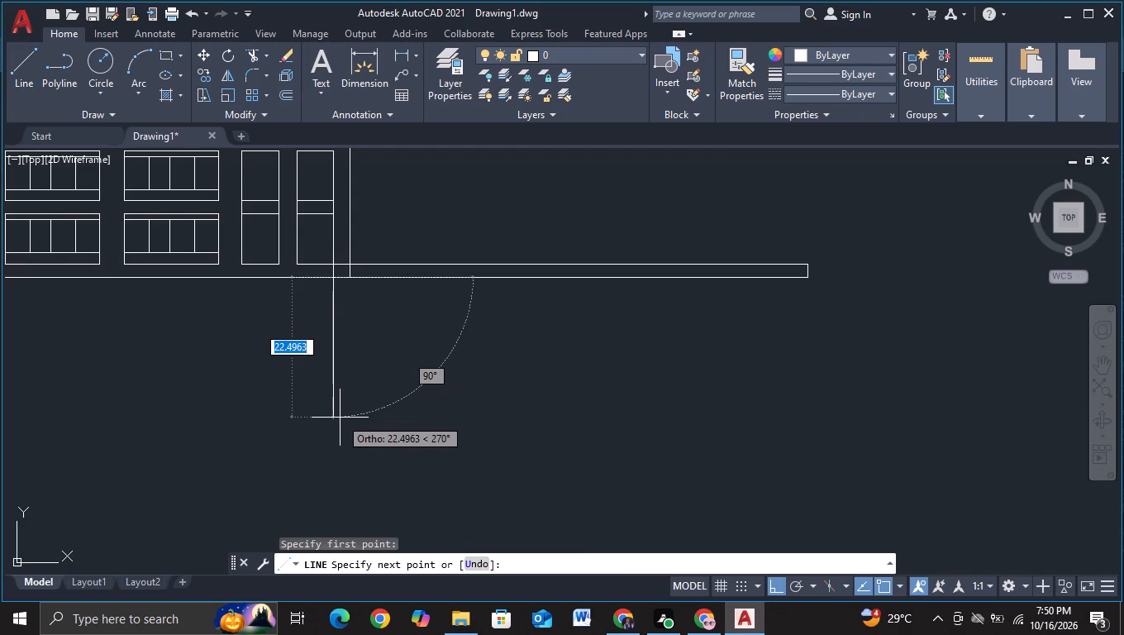
left_click(340, 418)
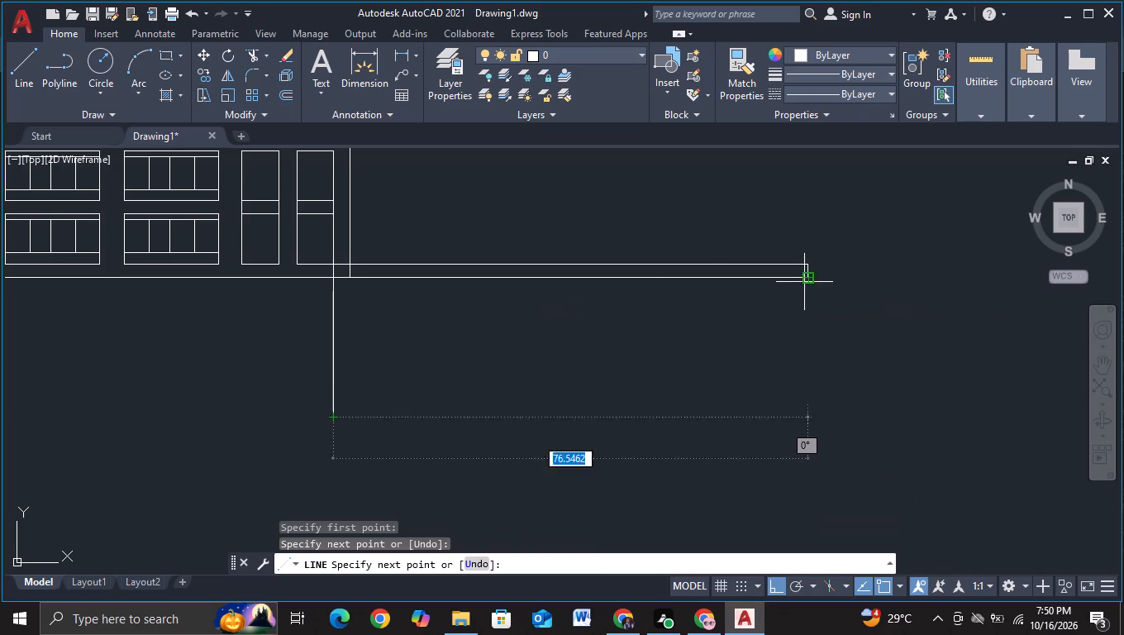
left_click(810, 417)
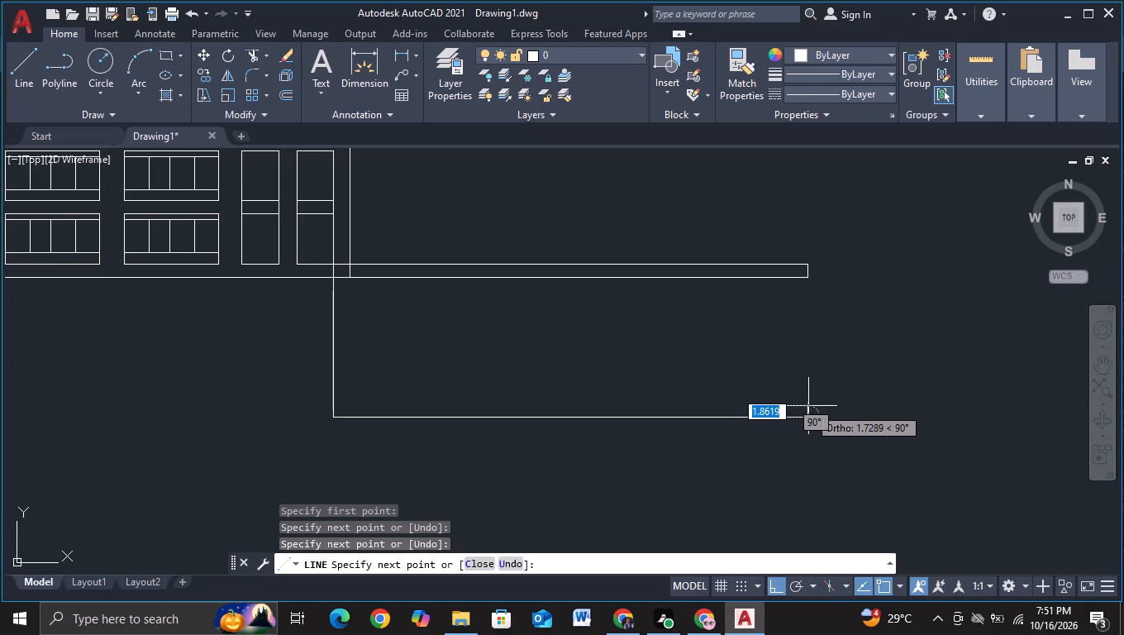
left_click(808, 406)
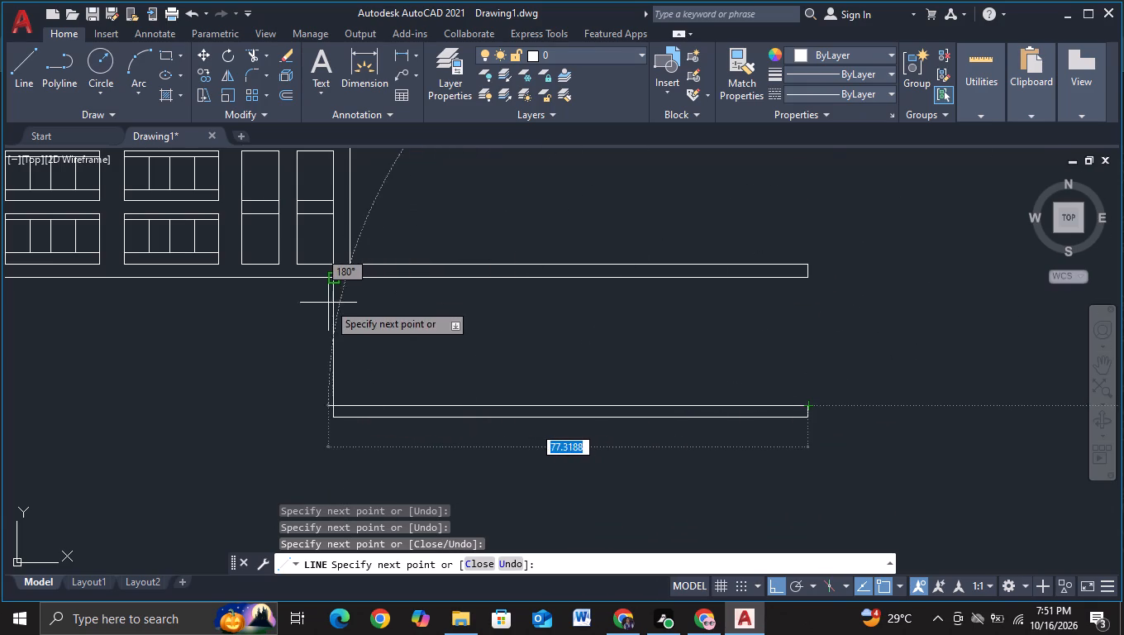
left_click(350, 406)
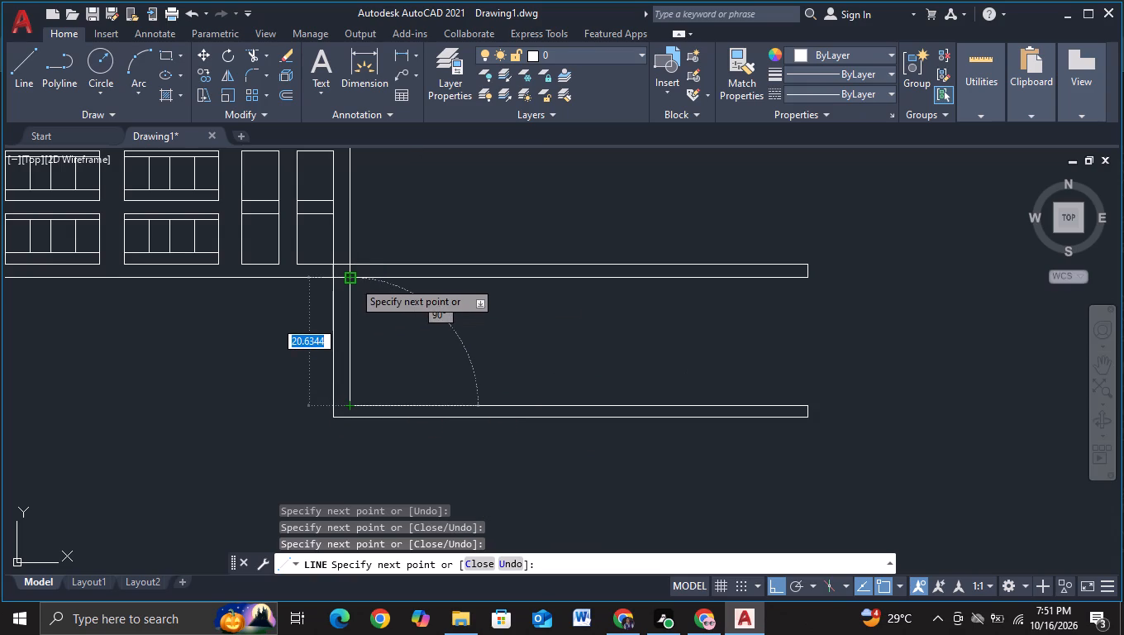
left_click(350, 275)
key("Escape")
Trim the short vertical stub between the second tall rectangle's lower right corner and the outline's bottom edge.
scroll(474, 346, "down", 1)
middle_click_drag(536, 357, 535, 366)
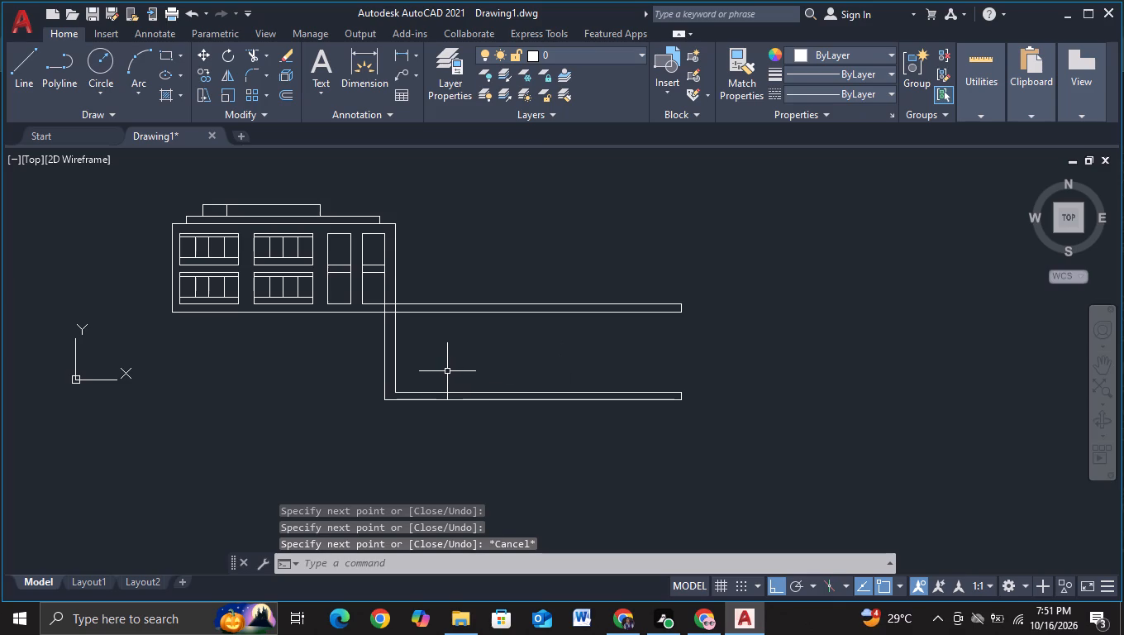
middle_click_drag(447, 371, 443, 356)
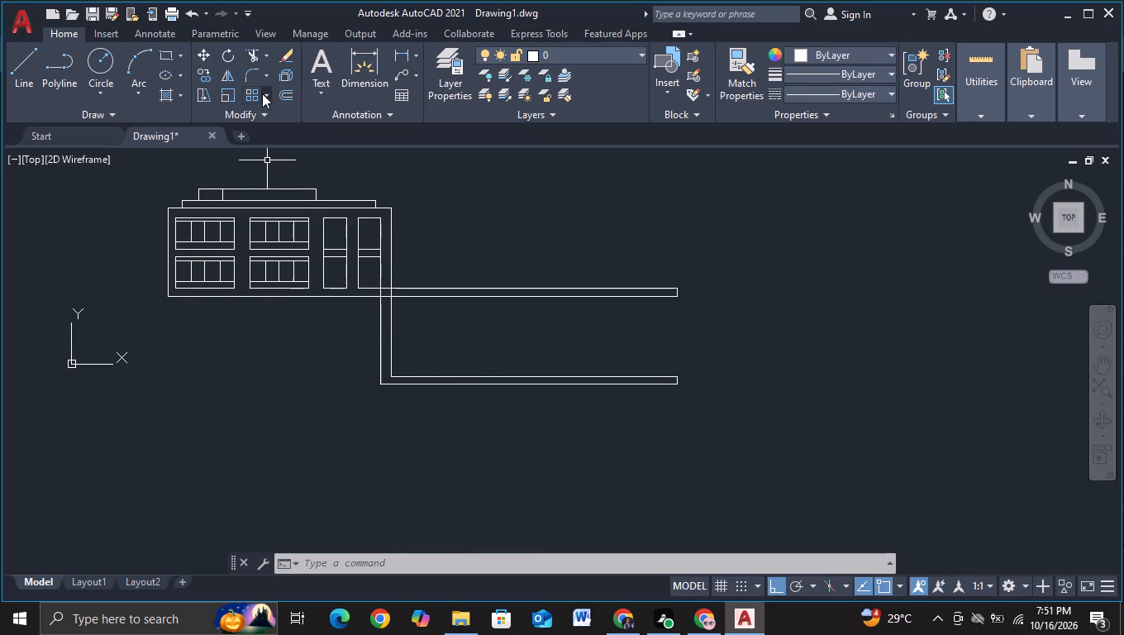
left_click(250, 46)
scroll(340, 346, "up", 1)
middle_click_drag(362, 349, 347, 418)
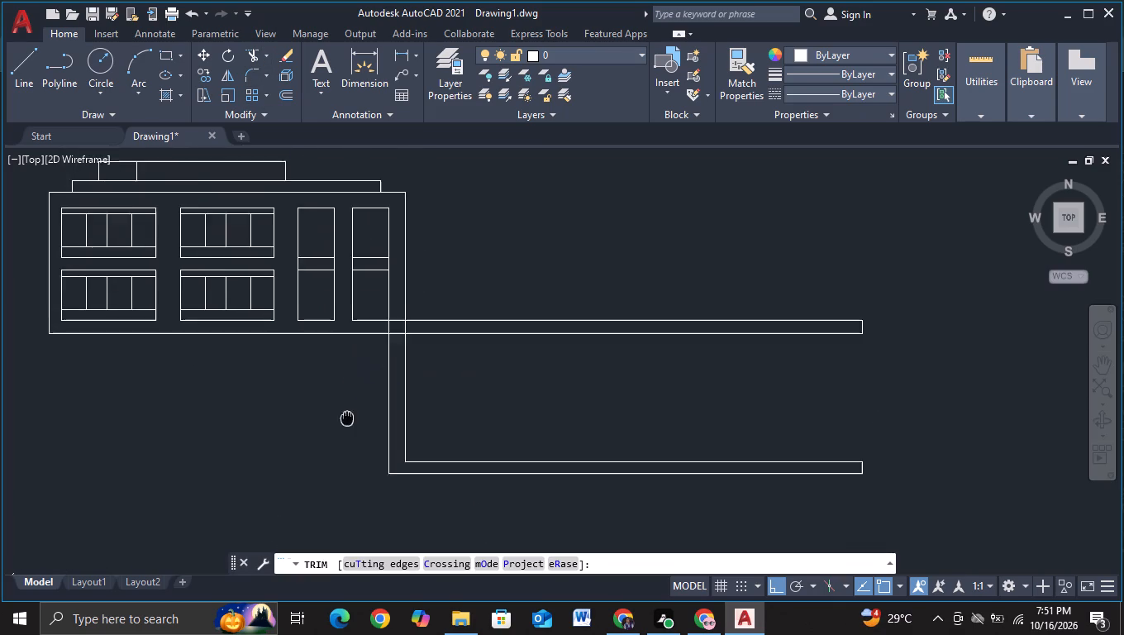
middle_click_drag(347, 418, 346, 418)
scroll(346, 418, "up", 1)
middle_click_drag(371, 362, 348, 368)
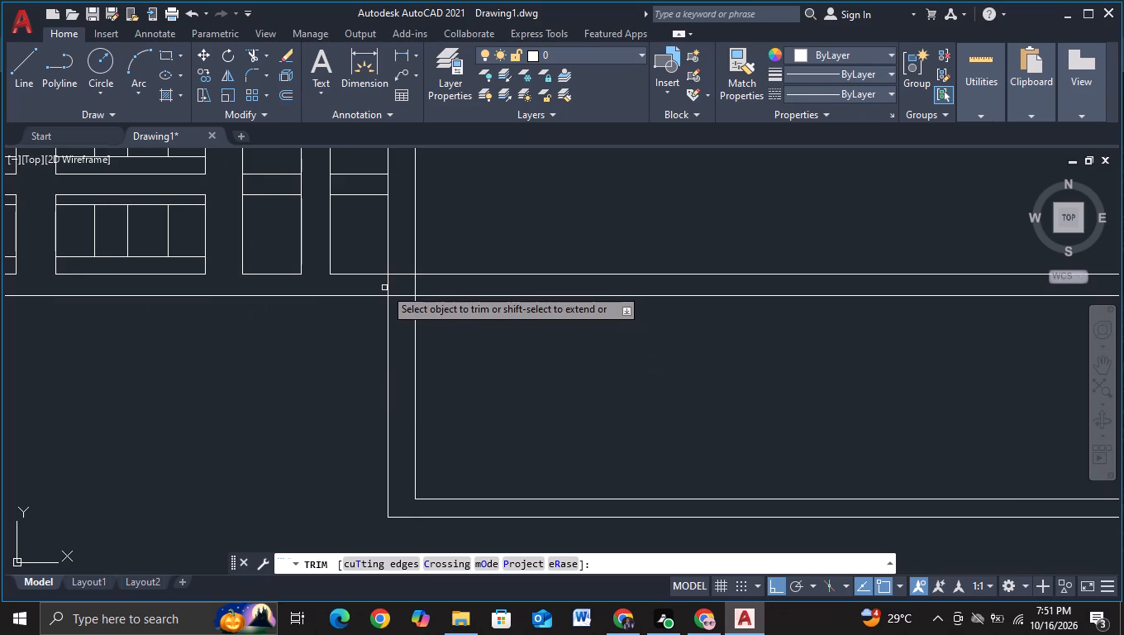
left_click_drag(377, 284, 393, 284)
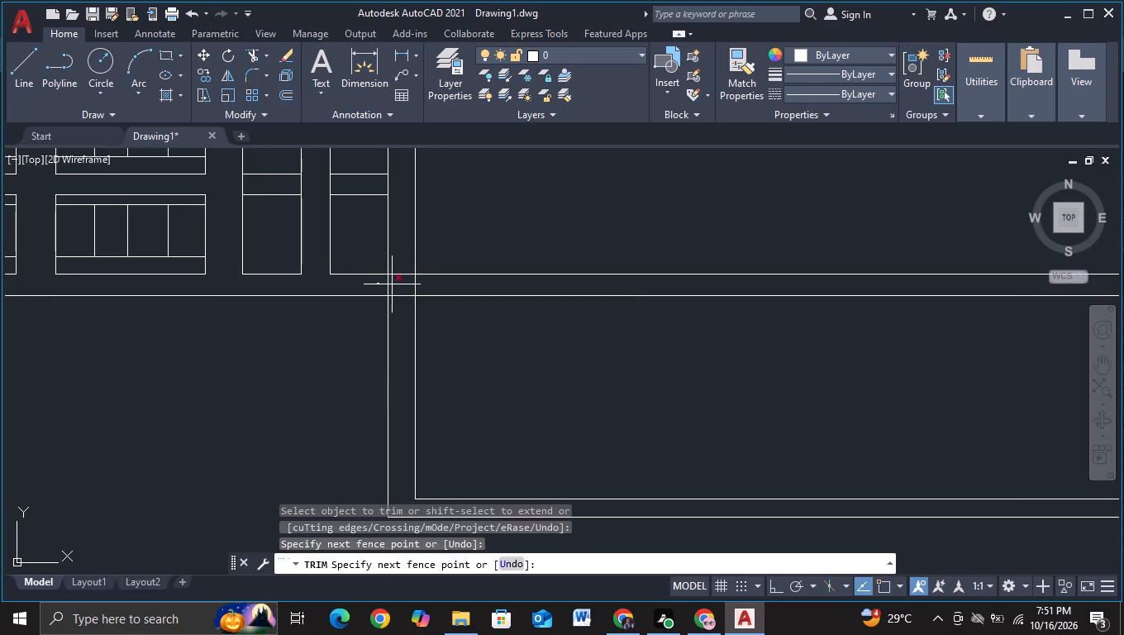
left_click_drag(393, 284, 398, 283)
scroll(412, 321, "down", 1)
middle_click_drag(464, 343, 420, 351)
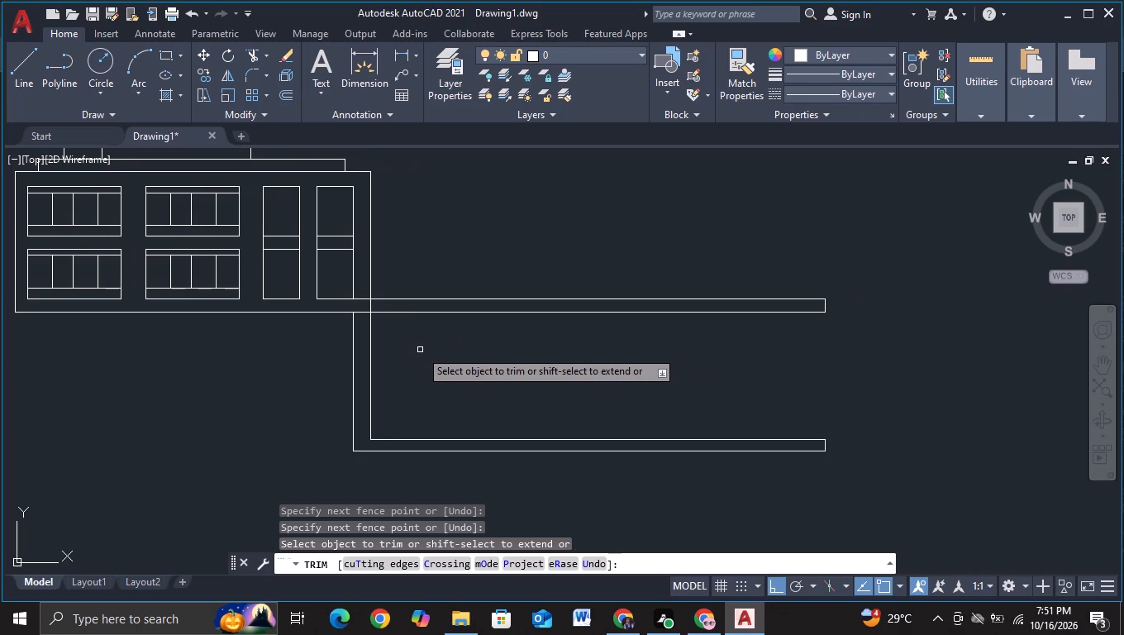
Trim the piece of the building outline's right edge that crosses the upper horizontal band.
left_click(370, 307)
scroll(489, 354, "down", 1)
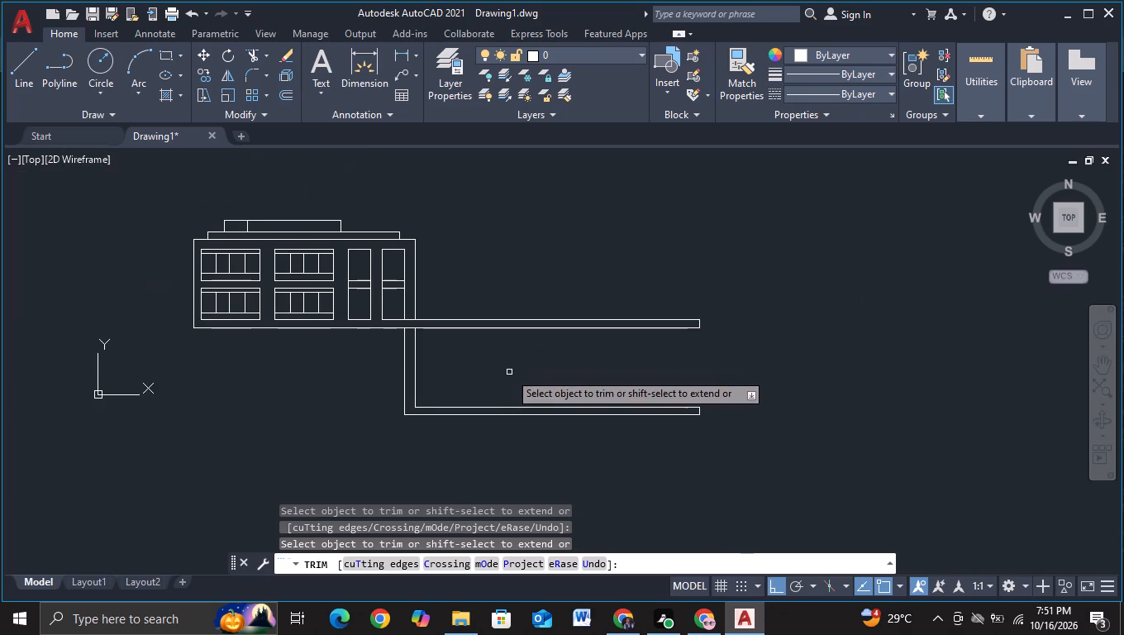
middle_click_drag(509, 372, 474, 361)
scroll(374, 341, "up", 2)
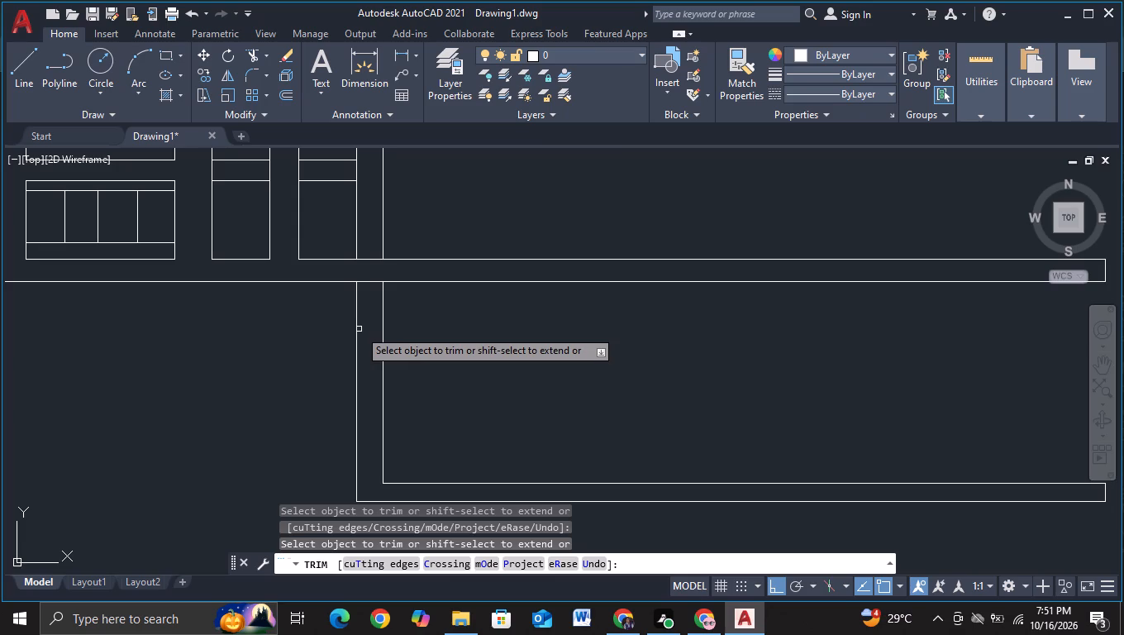
Draw a three-sided frame between the two bands, about 15.9 units high and 70.7 long, open on the right, flush with the bands' ends.
left_click(13, 87)
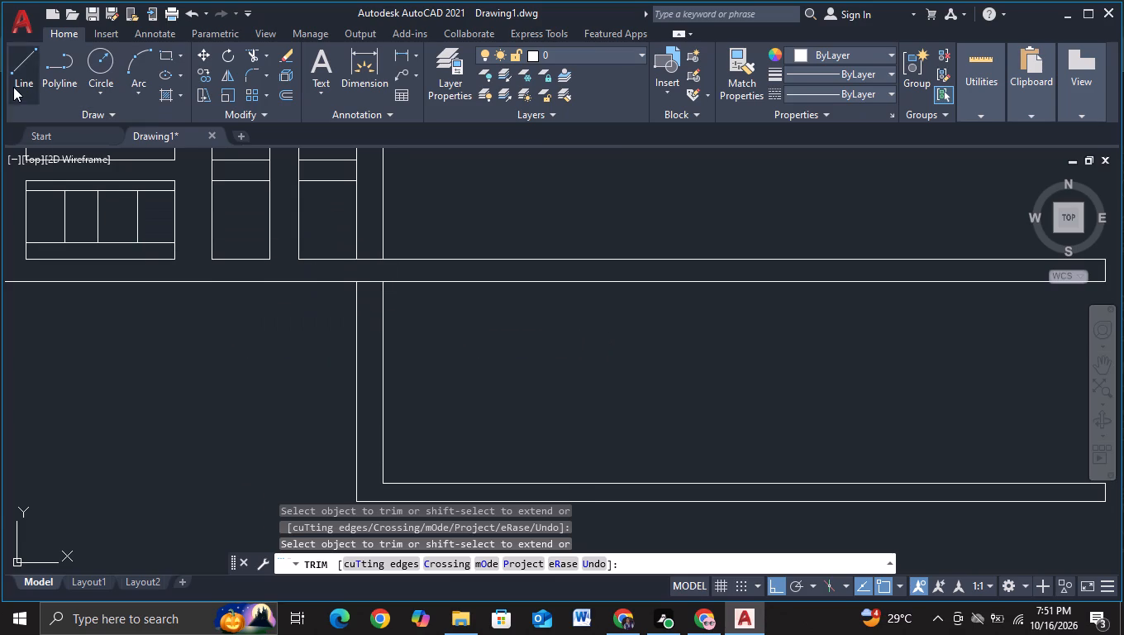
middle_click_drag(481, 301, 450, 235)
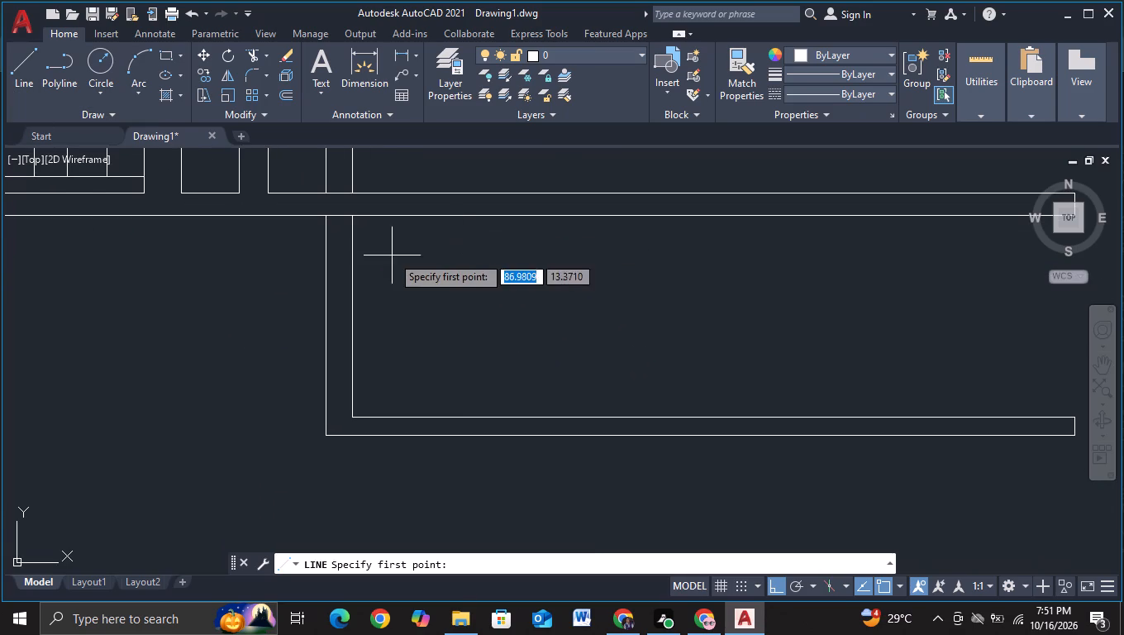
left_click(383, 236)
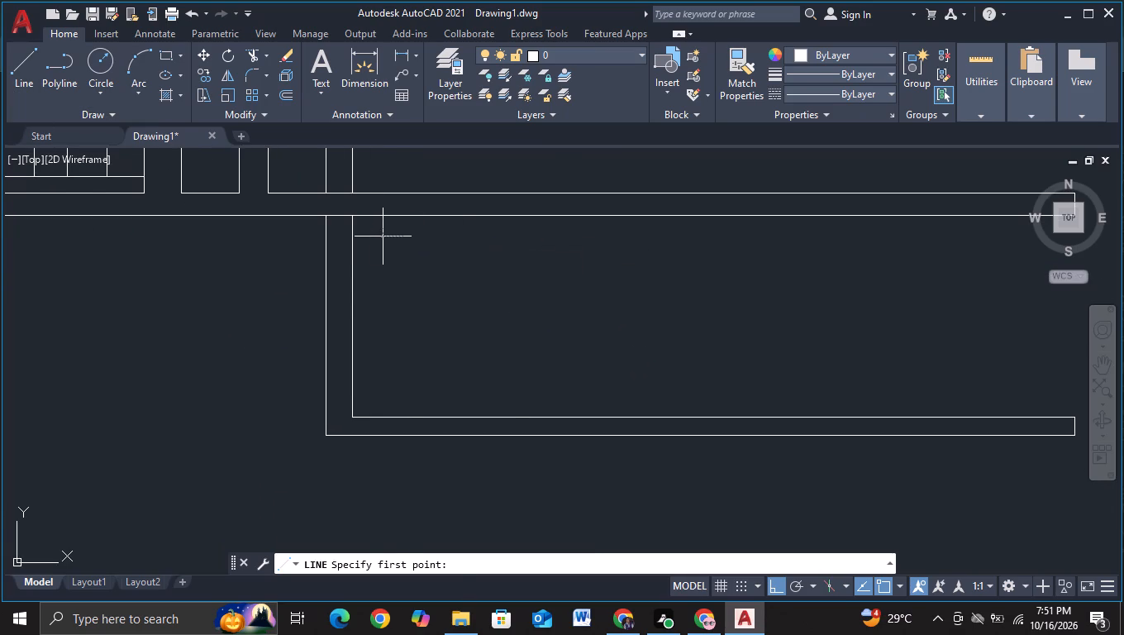
left_click(396, 393)
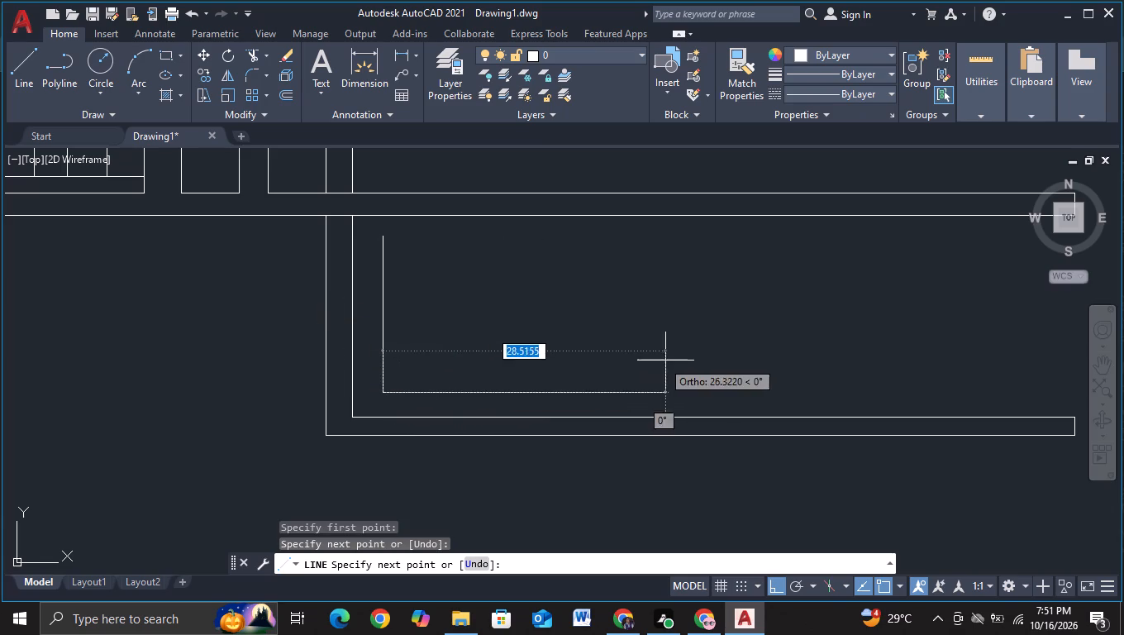
middle_click_drag(666, 360, 382, 369)
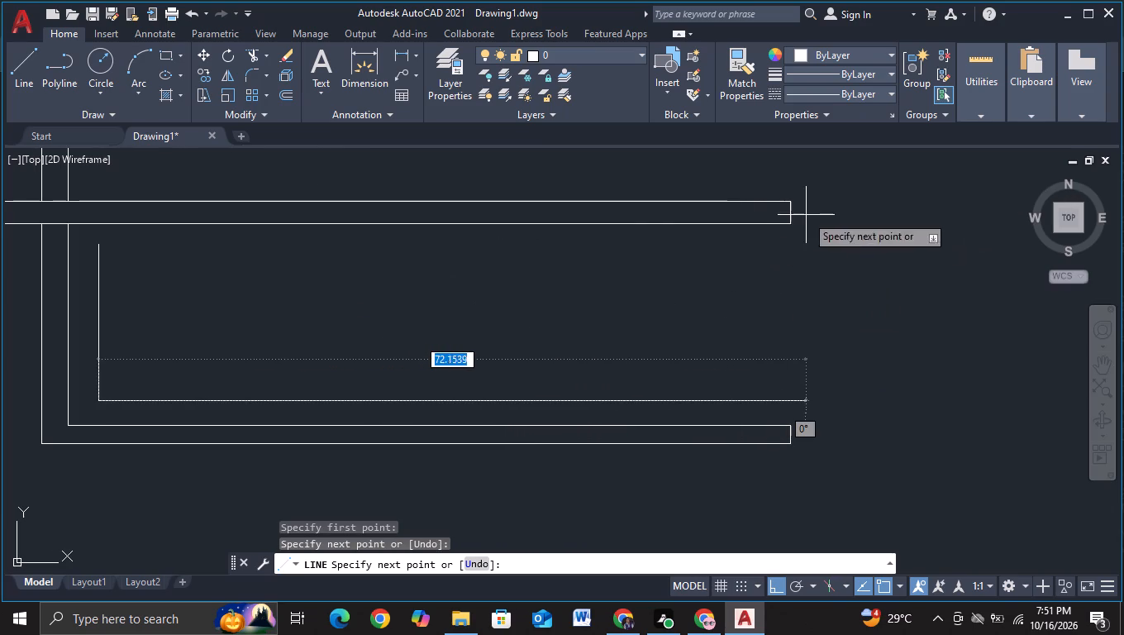
left_click(792, 400)
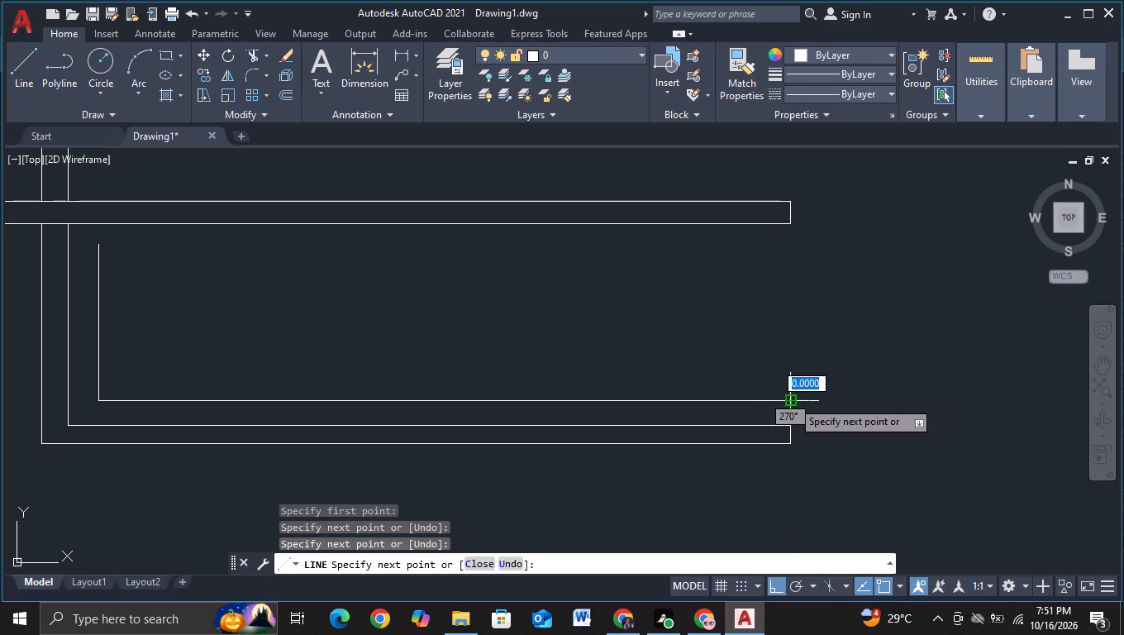
key("Escape")
left_click(30, 60)
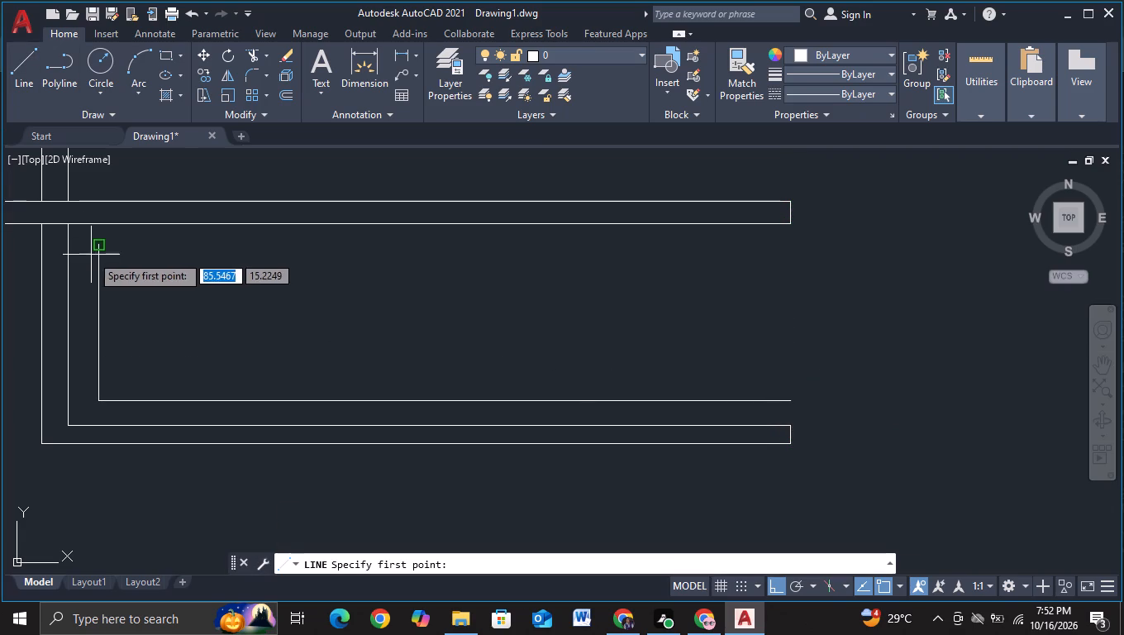
left_click(98, 248)
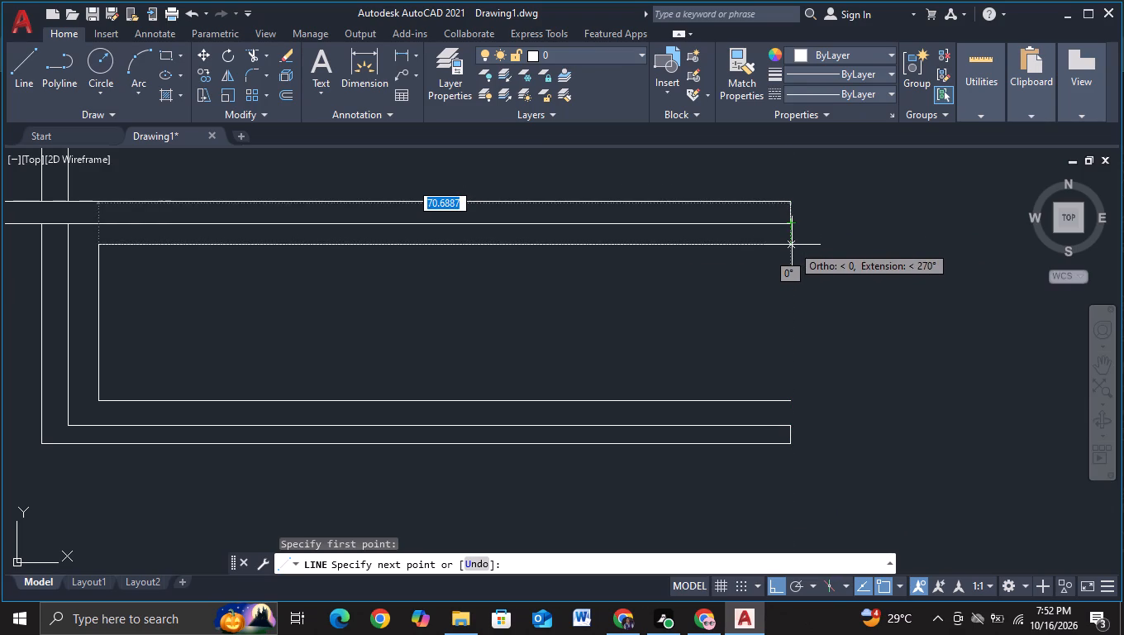
left_click(791, 245)
key("Escape")
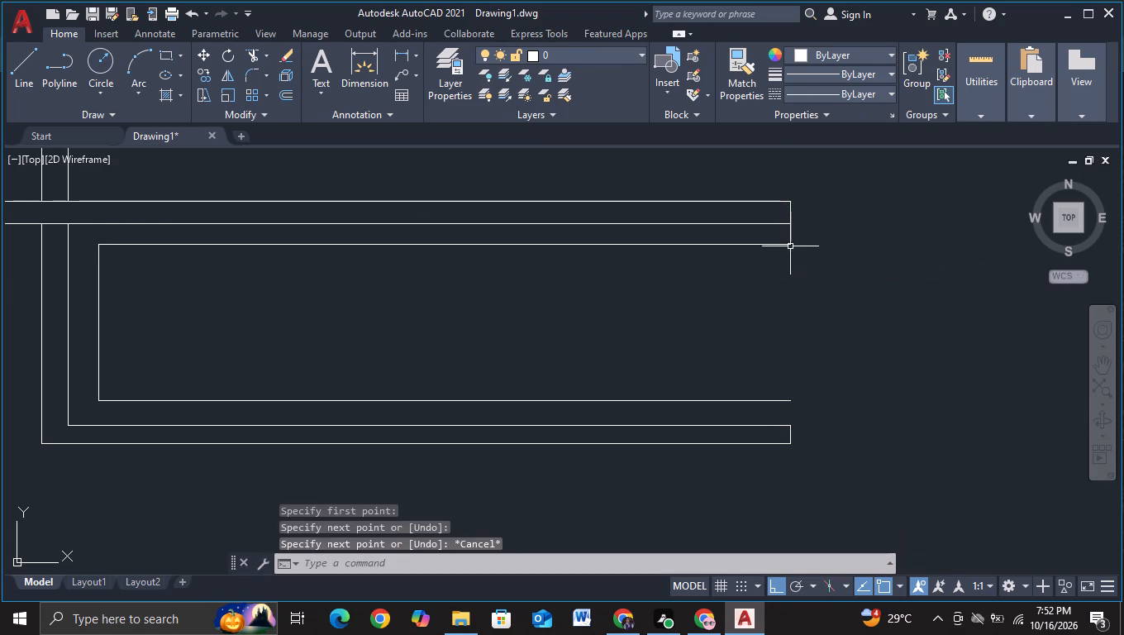
Draw a vertical divider line about 14 units from the frame's closed left side, extending slightly past its top and bottom edges.
scroll(603, 317, "down", 1)
middle_click_drag(604, 317, 751, 308)
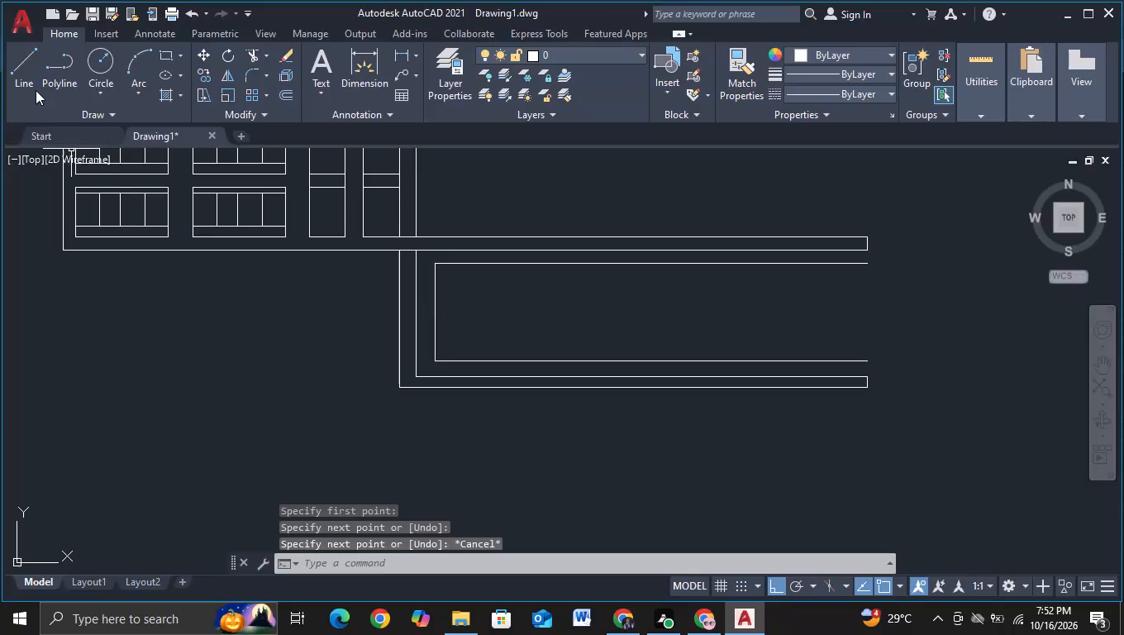
left_click(34, 87)
middle_click_drag(607, 317, 532, 323)
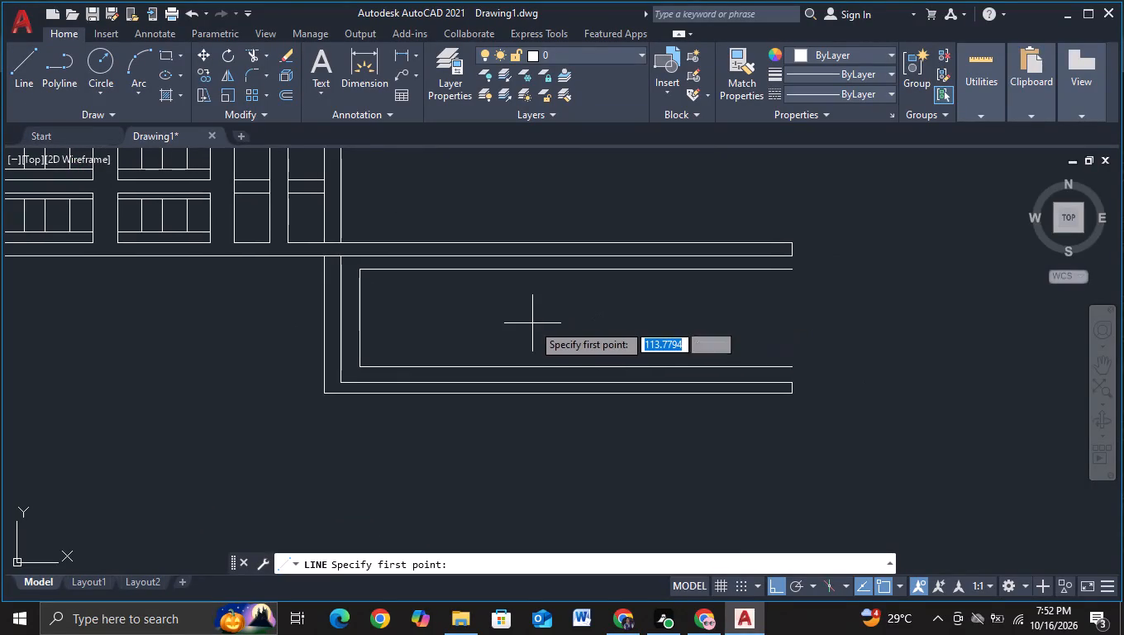
scroll(528, 324, "up", 1)
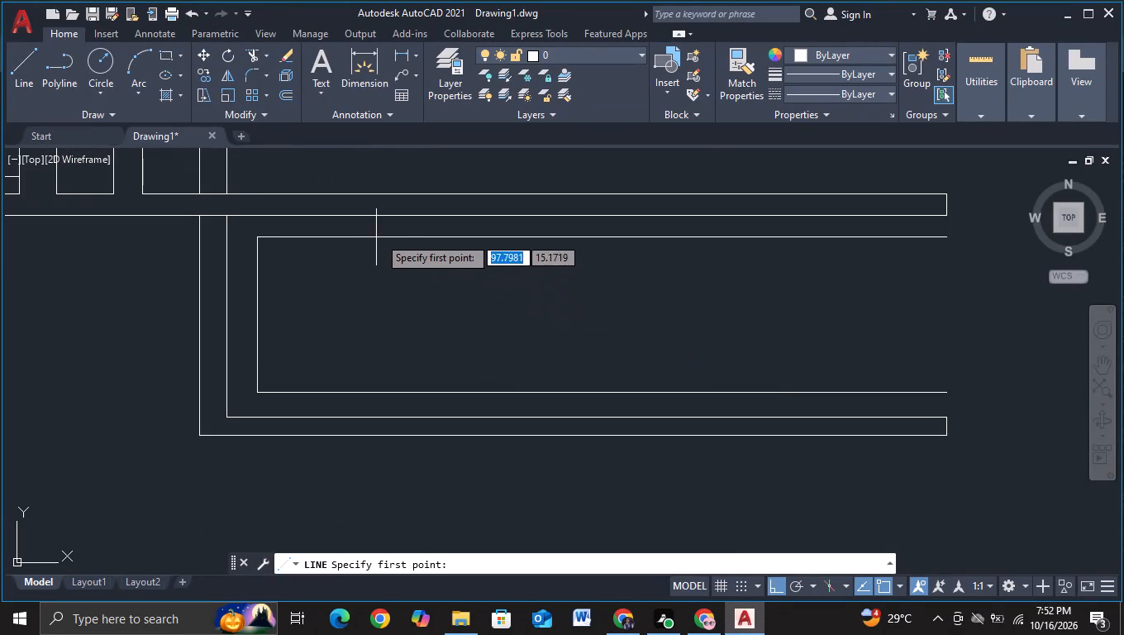
scroll(395, 225, "up", 1)
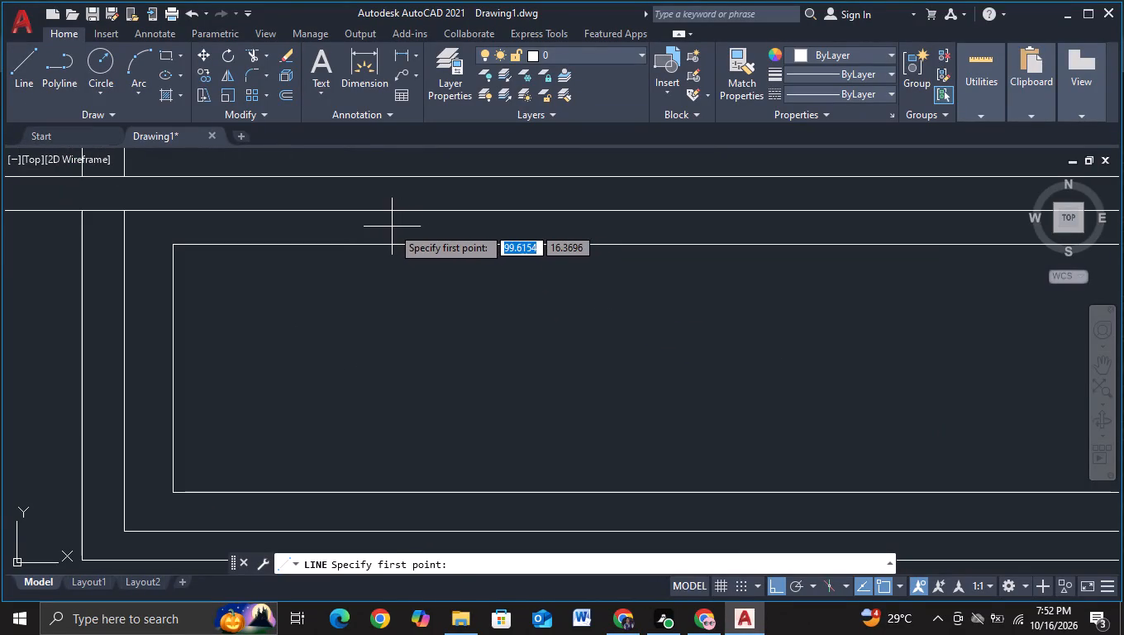
left_click(392, 227)
scroll(398, 349, "down", 1)
middle_click_drag(400, 374, 398, 296)
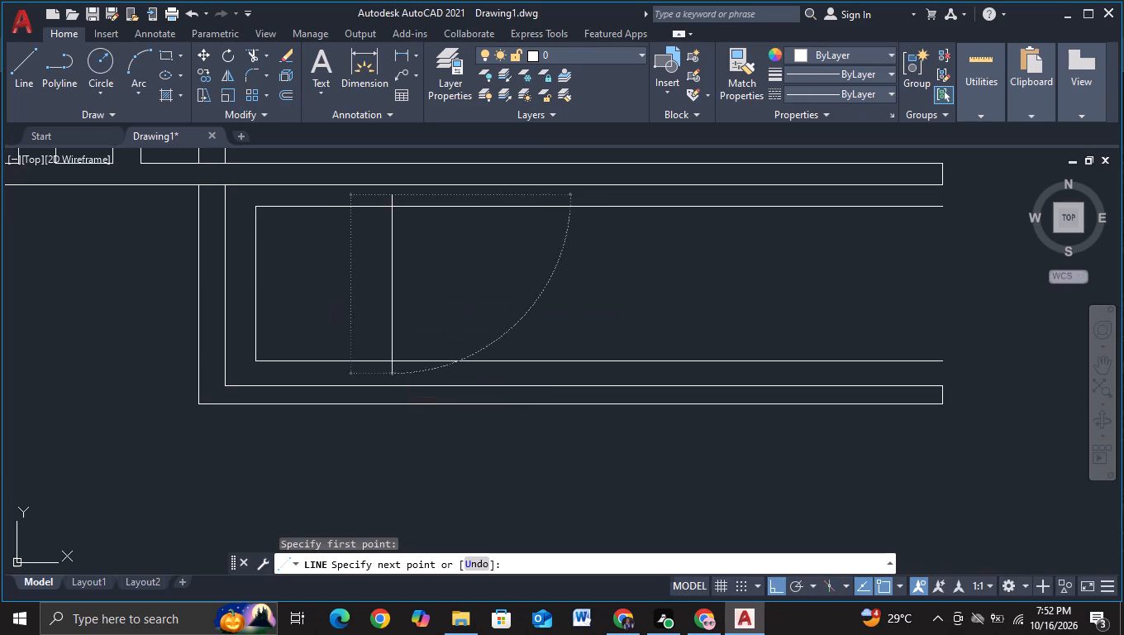
left_click(394, 376)
key("Escape")
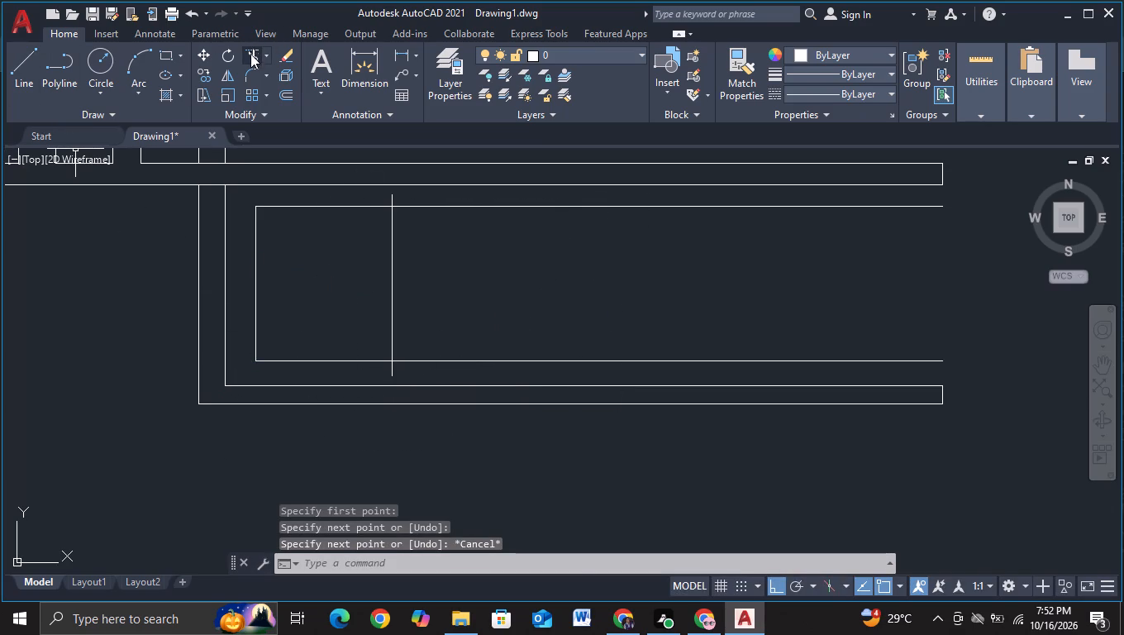
Trim both ends of the divider line that stick out beyond the frame's top and bottom edges.
left_click(250, 55)
scroll(396, 172, "up", 1)
left_click(388, 219)
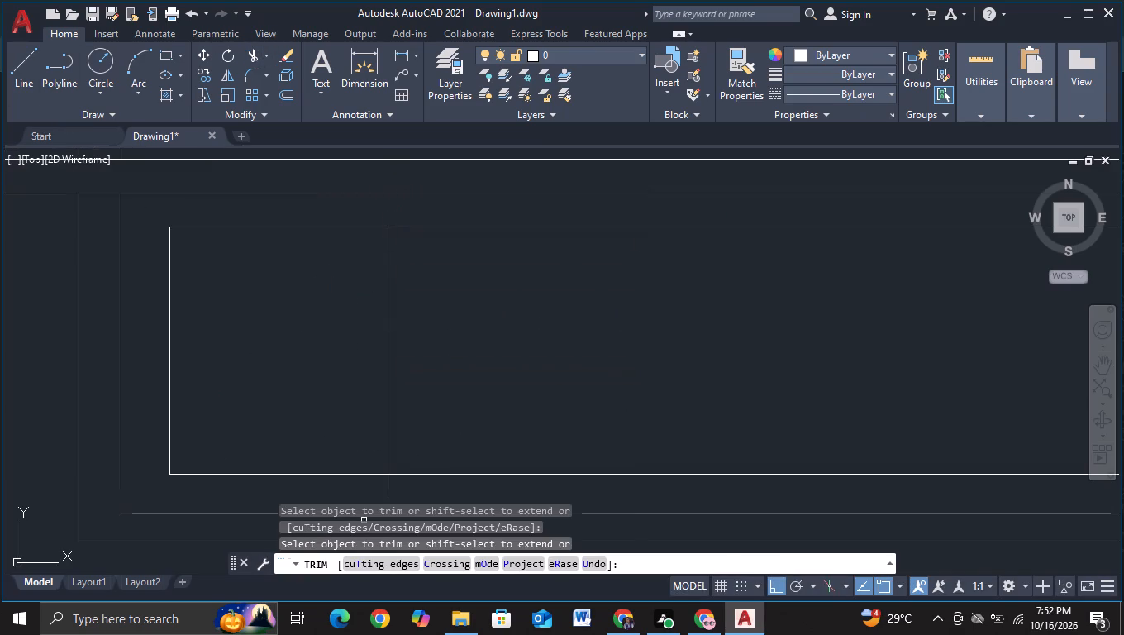
left_click(388, 486)
key("Escape")
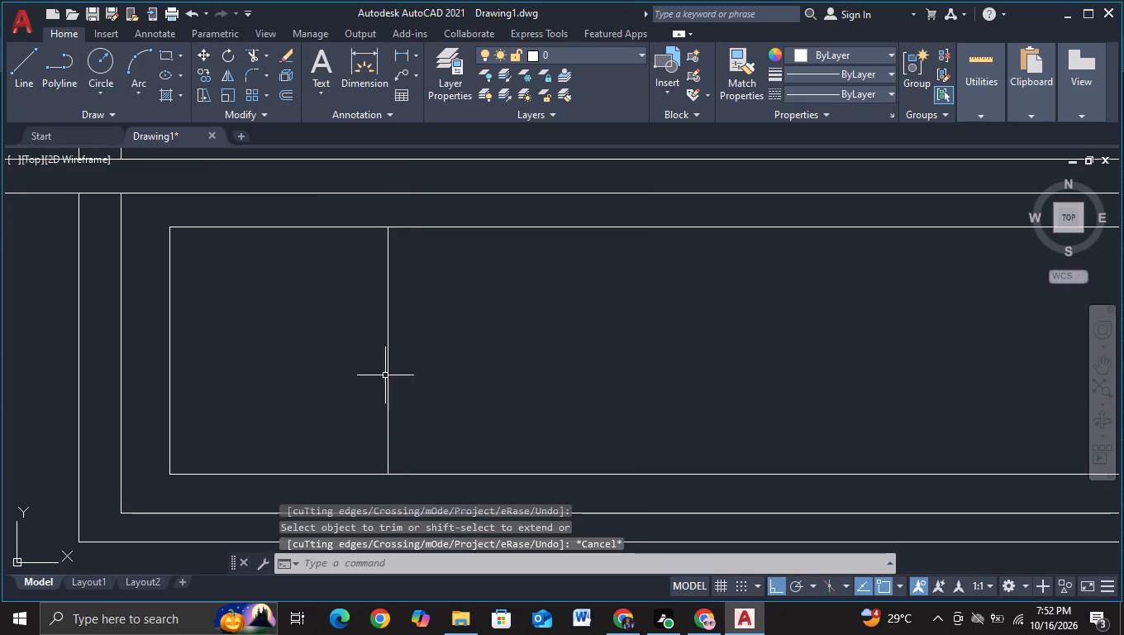
Copy the divider four times to the right, from about 14.1 to 56.5 units away, closing the frame's open end with the last copy.
left_click(388, 373)
key("c")
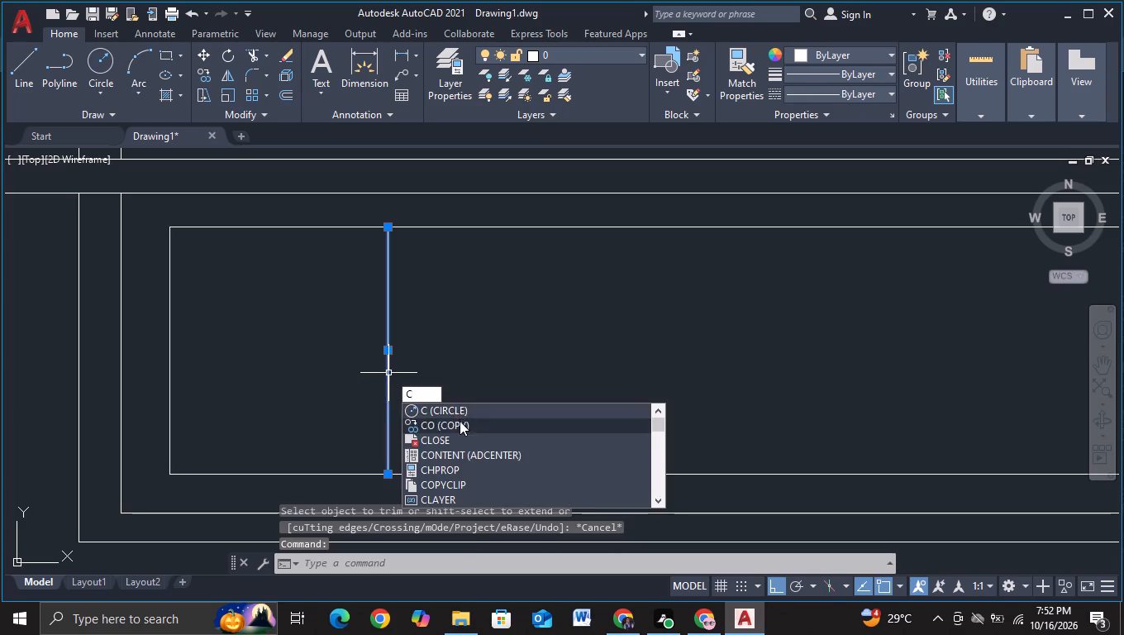
left_click(460, 422)
left_click(385, 365)
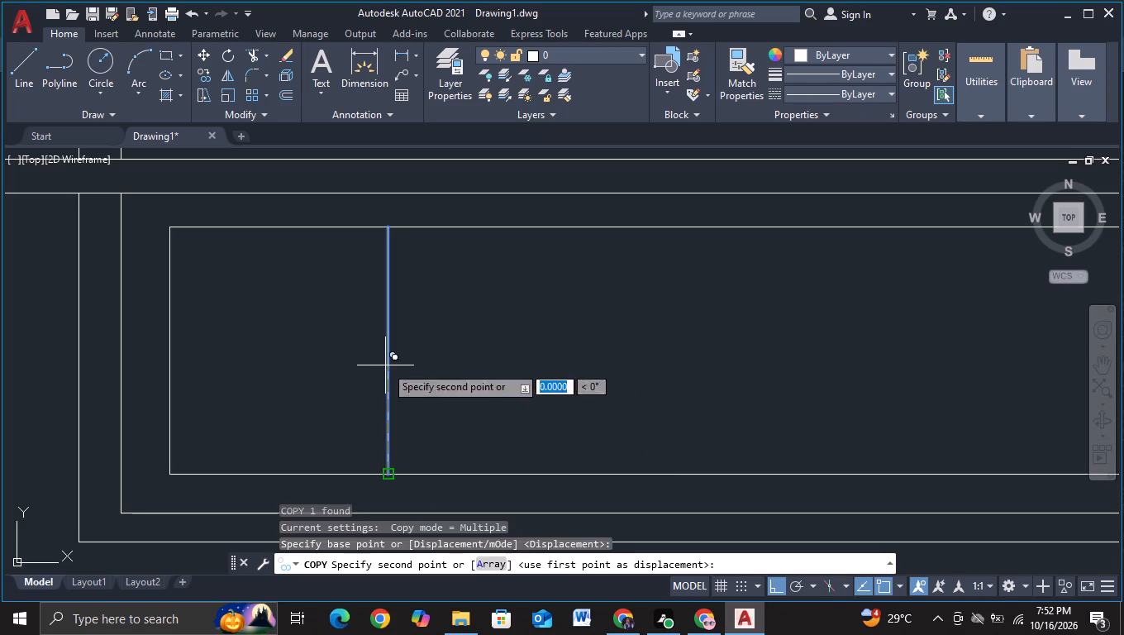
left_click(606, 395)
middle_click_drag(845, 380, 597, 383)
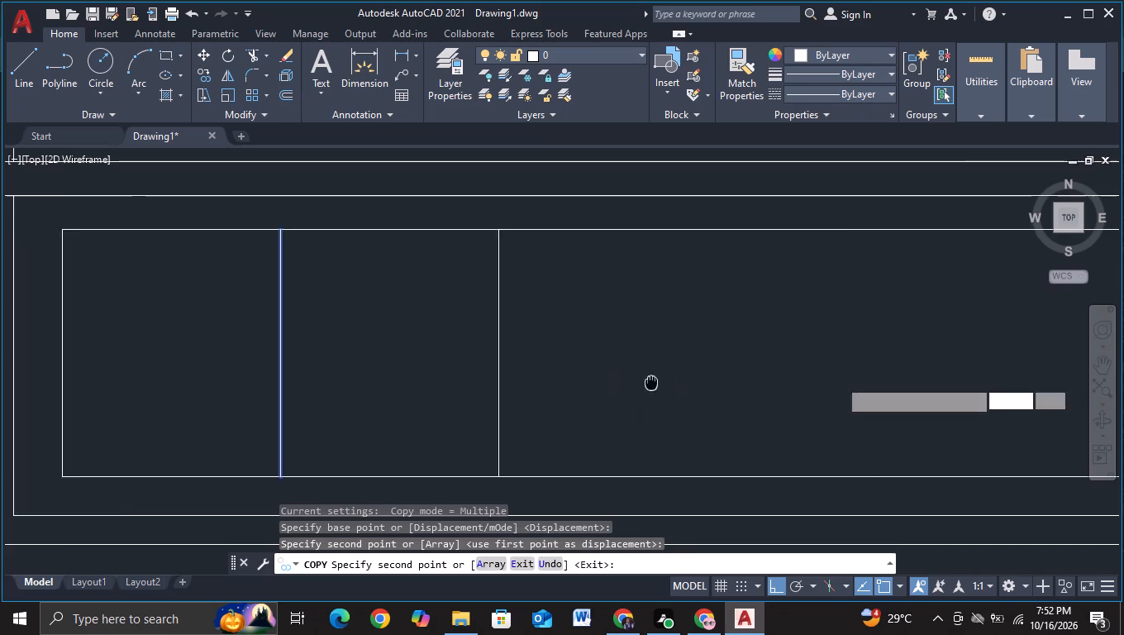
middle_click_drag(597, 383, 535, 383)
left_click(536, 380)
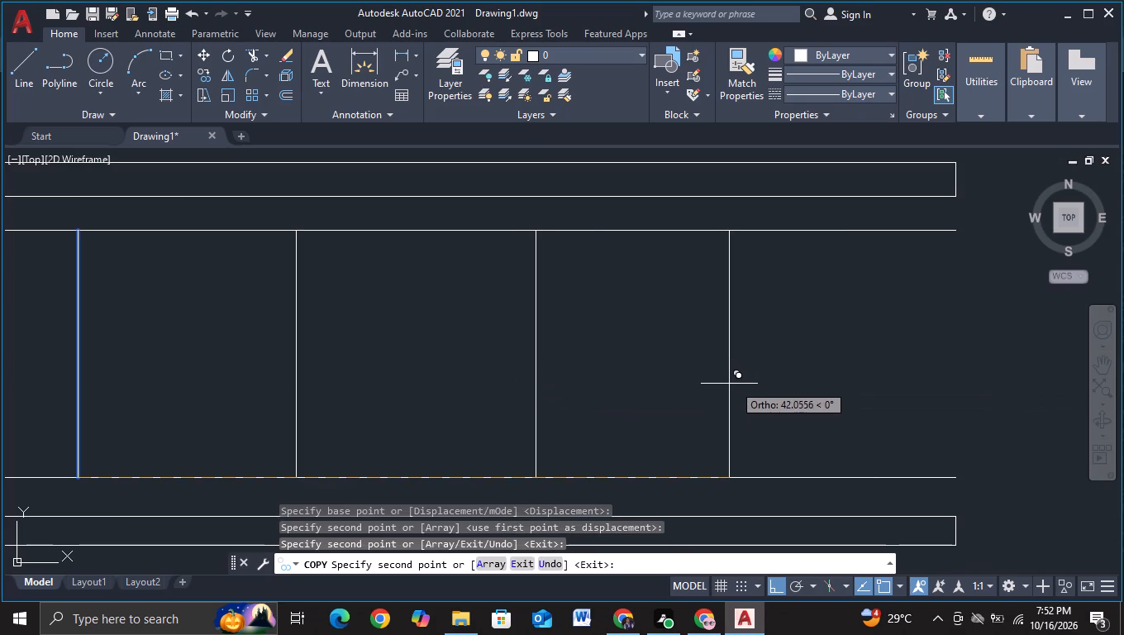
left_click(756, 383)
left_click(955, 365)
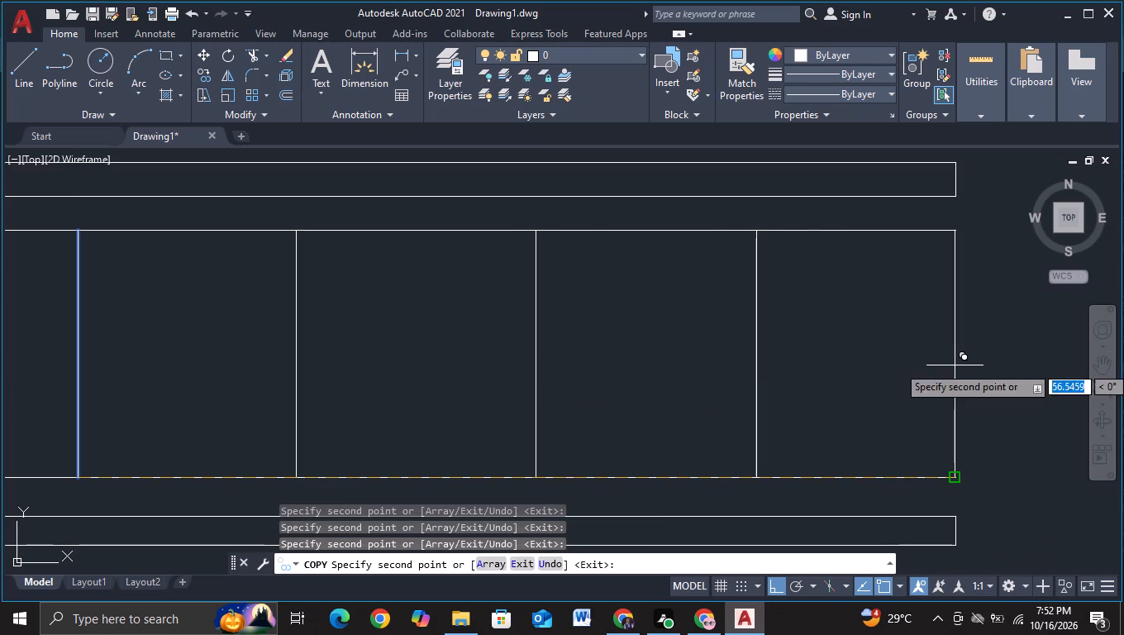
key("Escape")
Draw a diagonal line from the upper left to the lower right corner in each of the frame's first two panels.
scroll(866, 415, "down", 1)
middle_click_drag(866, 415, 841, 353)
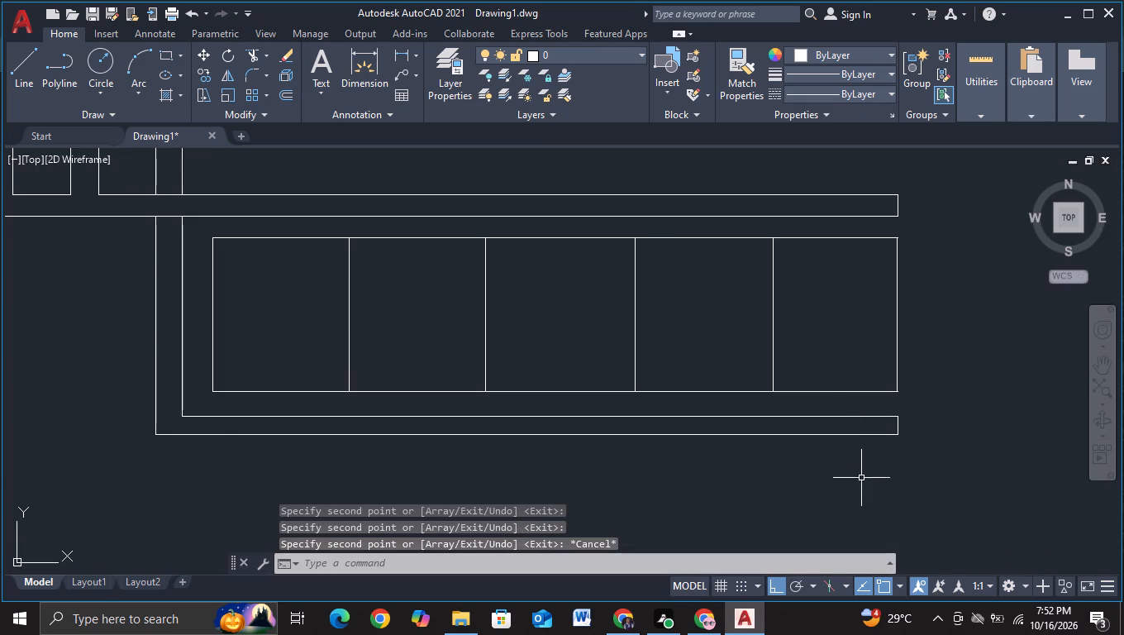
middle_click_drag(861, 480, 815, 439)
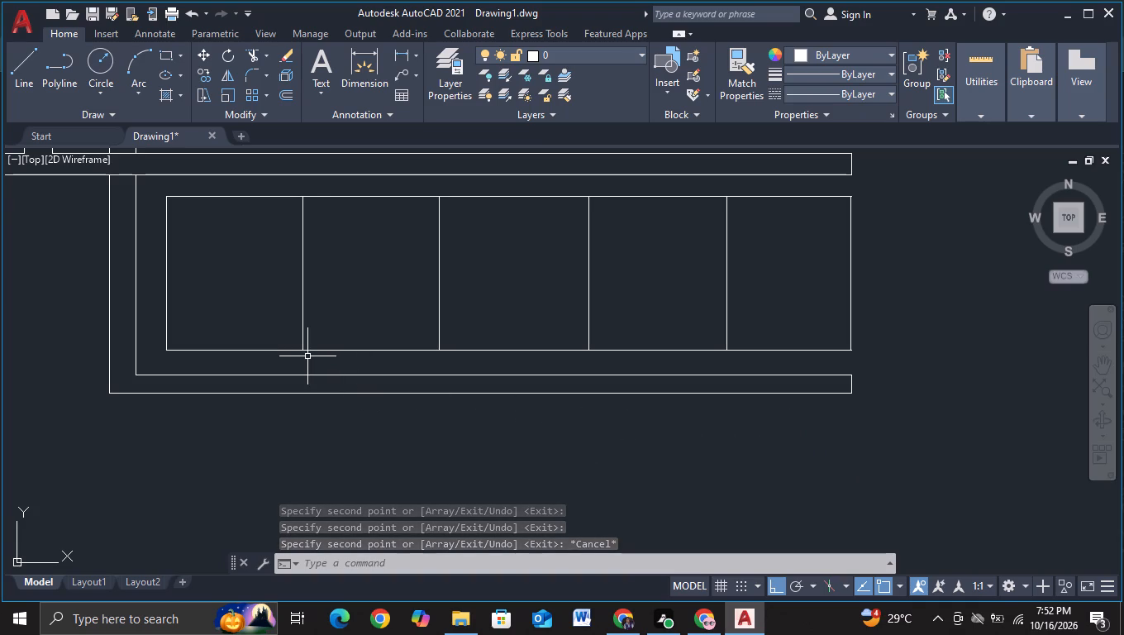
left_click(26, 78)
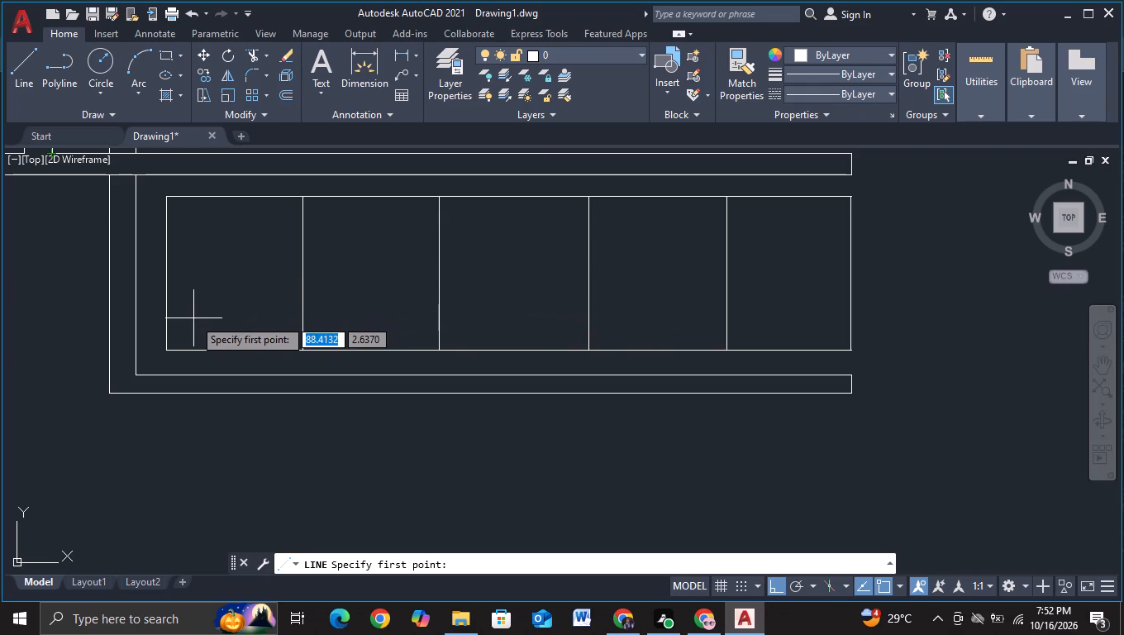
left_click(171, 205)
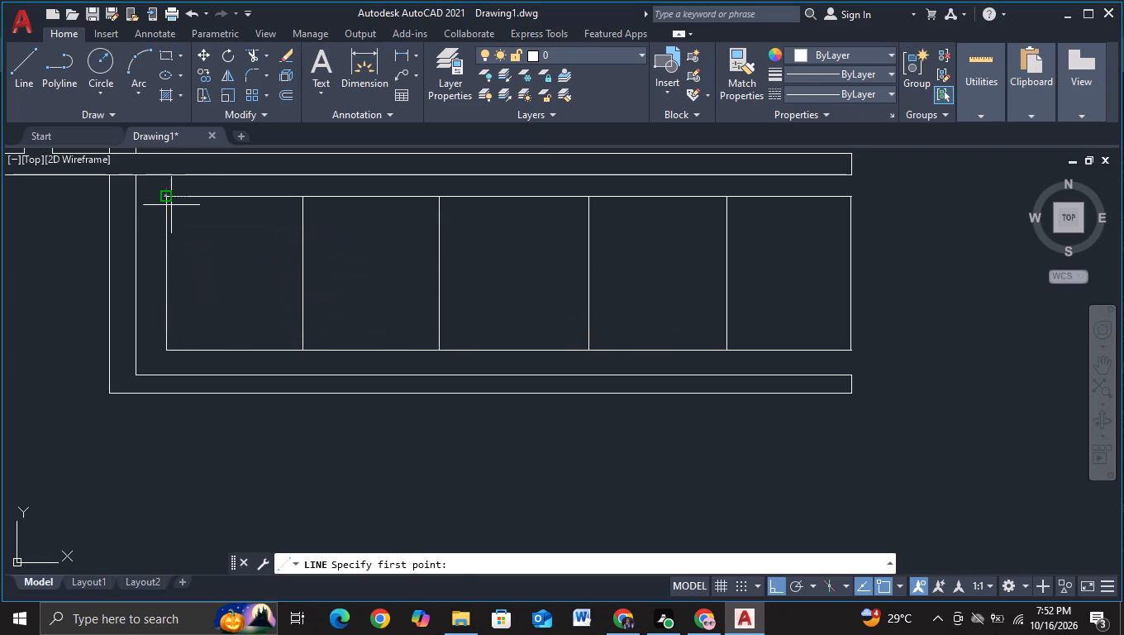
left_click(303, 350)
key("Escape")
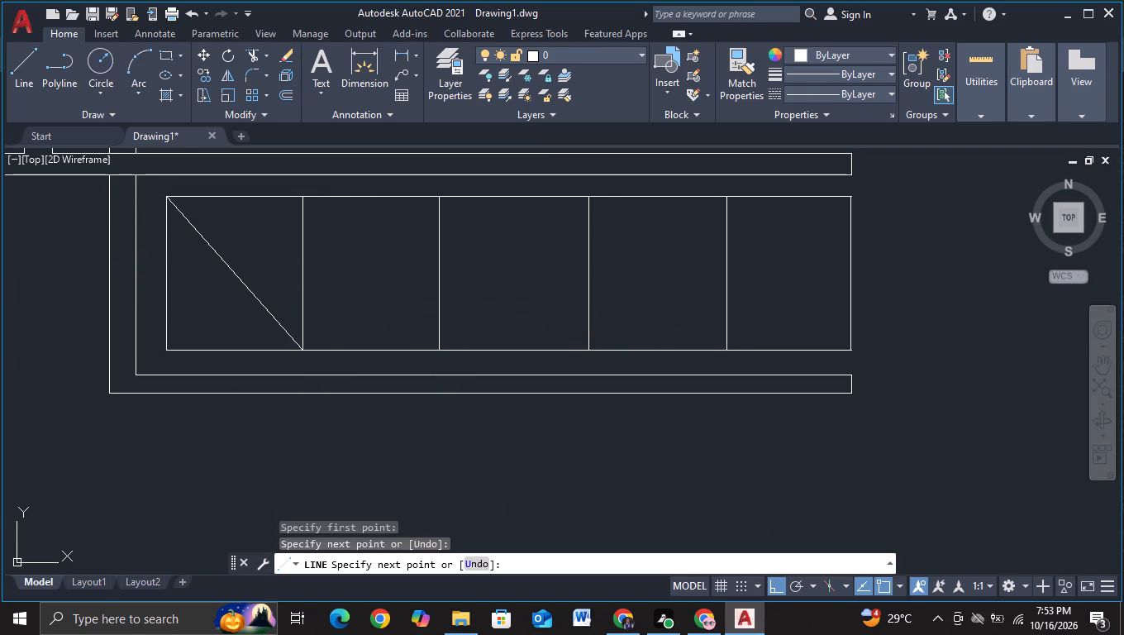
left_click(31, 90)
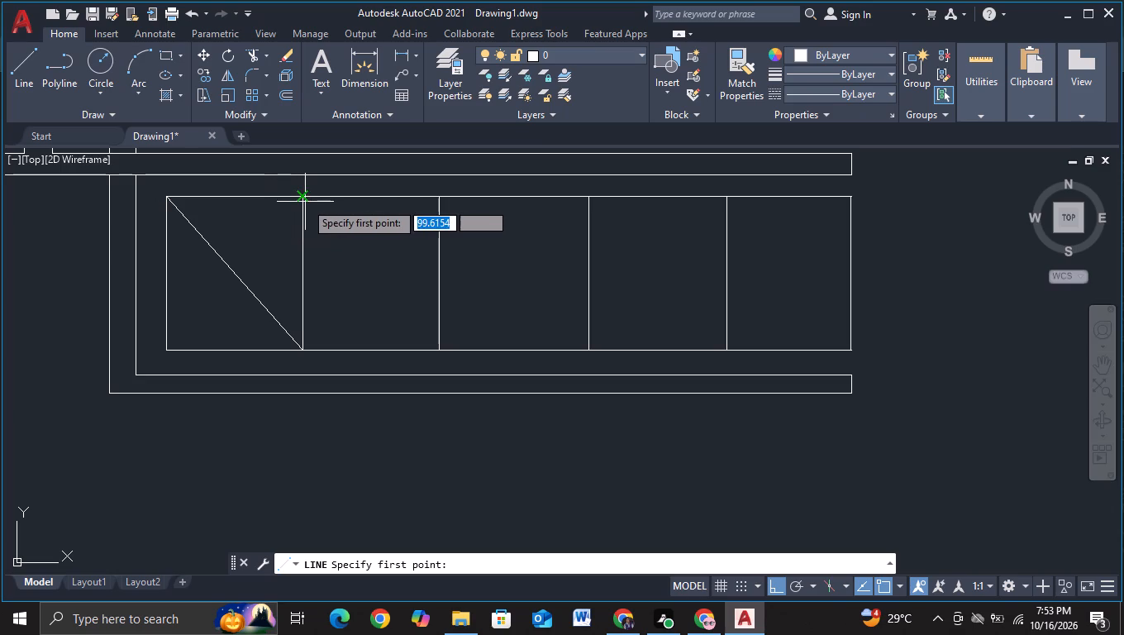
left_click(303, 198)
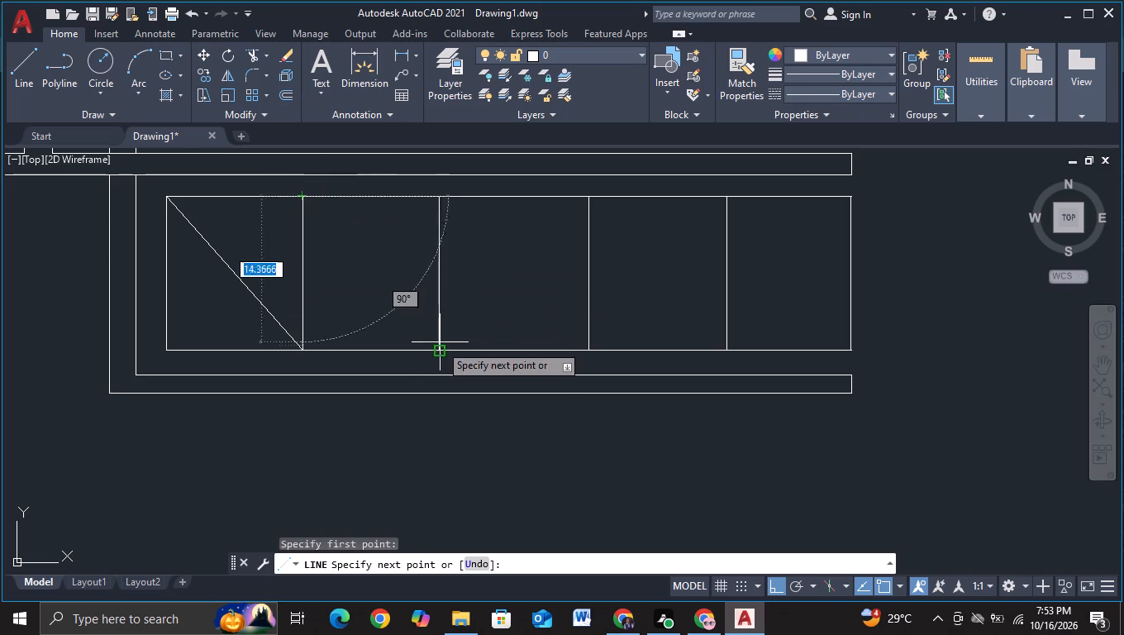
left_click(444, 352)
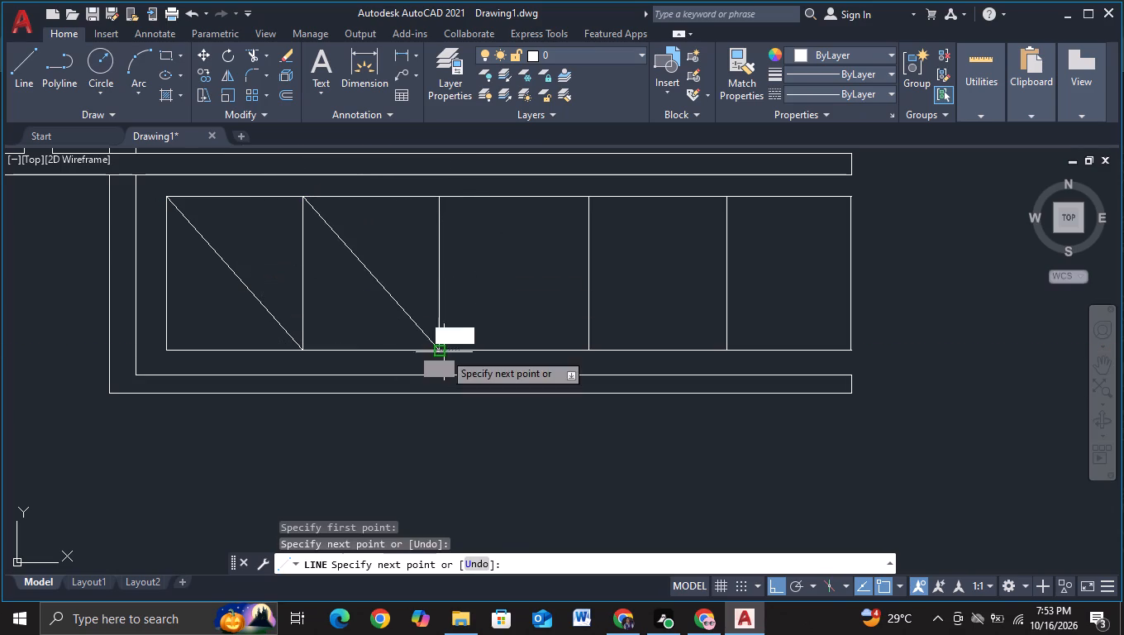
key("Escape")
Draw a diagonal line from the upper right to the lower left corner of the frame's last panel.
left_click(32, 87)
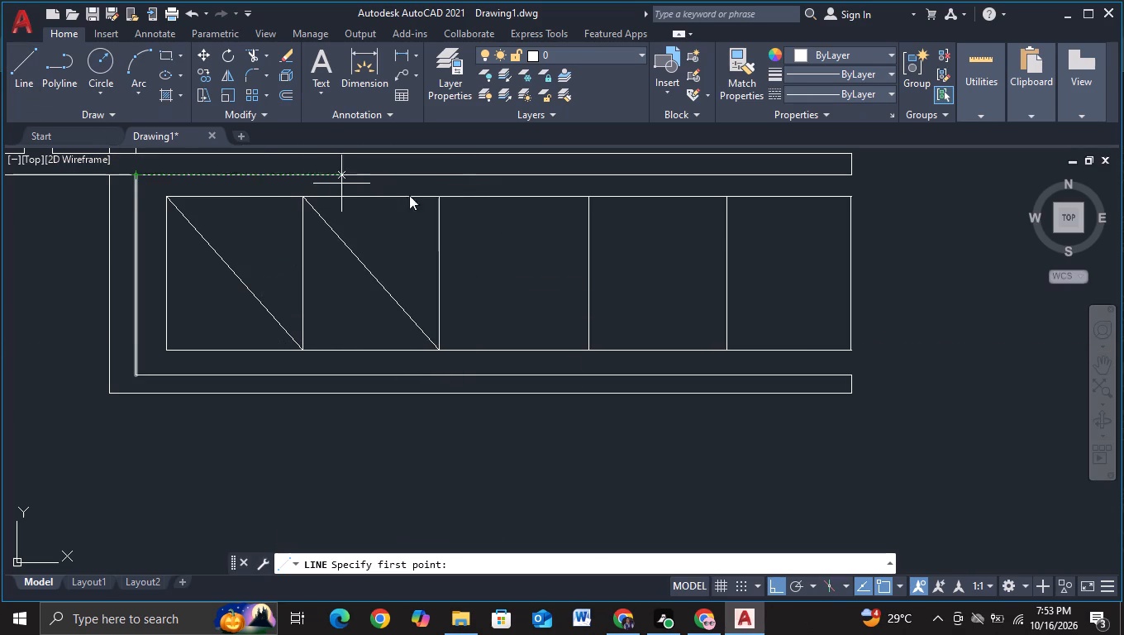
left_click(845, 201)
left_click(730, 346)
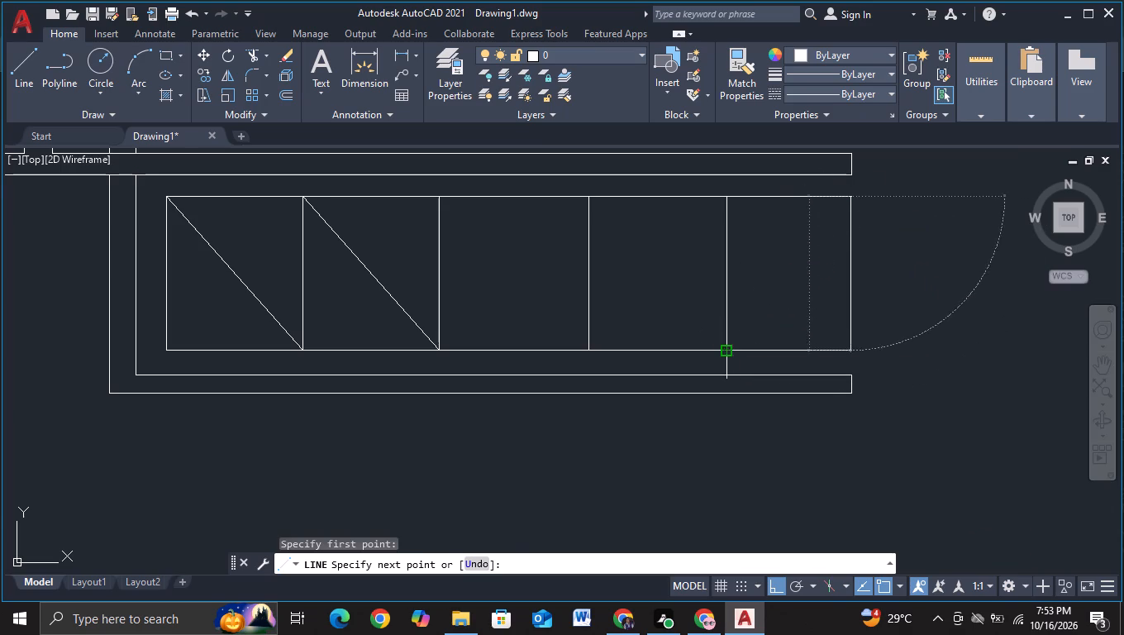
key("Escape")
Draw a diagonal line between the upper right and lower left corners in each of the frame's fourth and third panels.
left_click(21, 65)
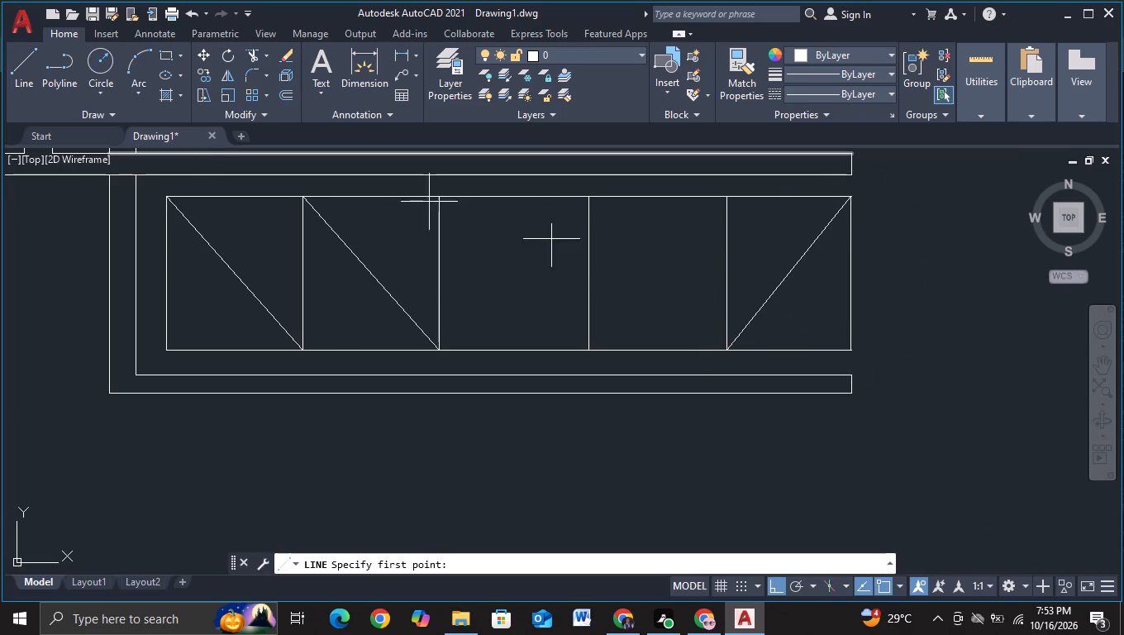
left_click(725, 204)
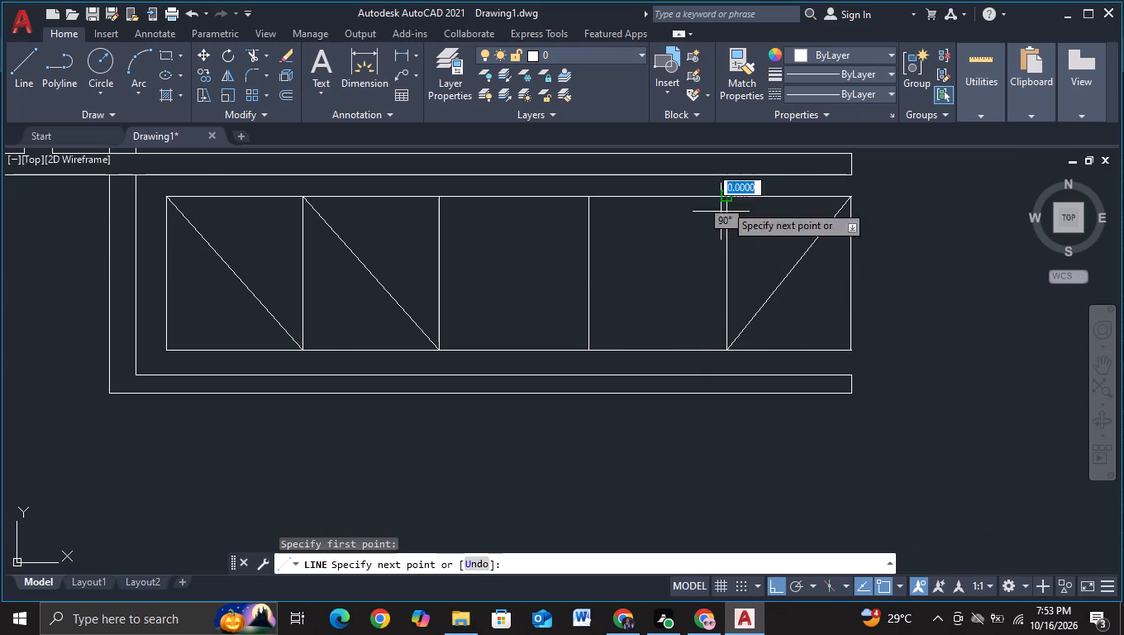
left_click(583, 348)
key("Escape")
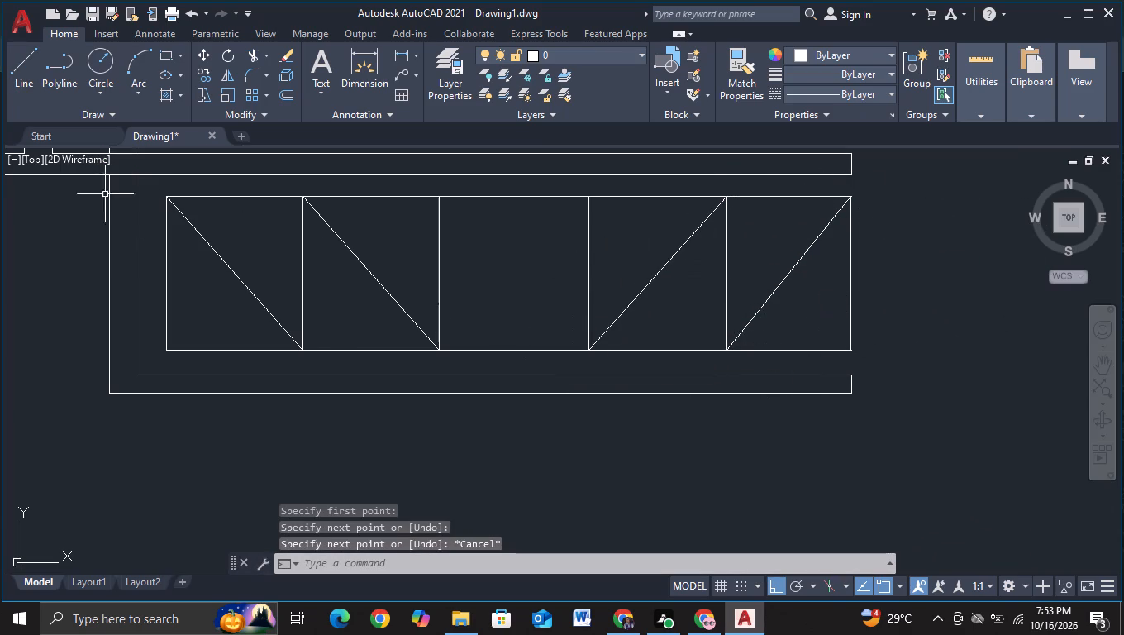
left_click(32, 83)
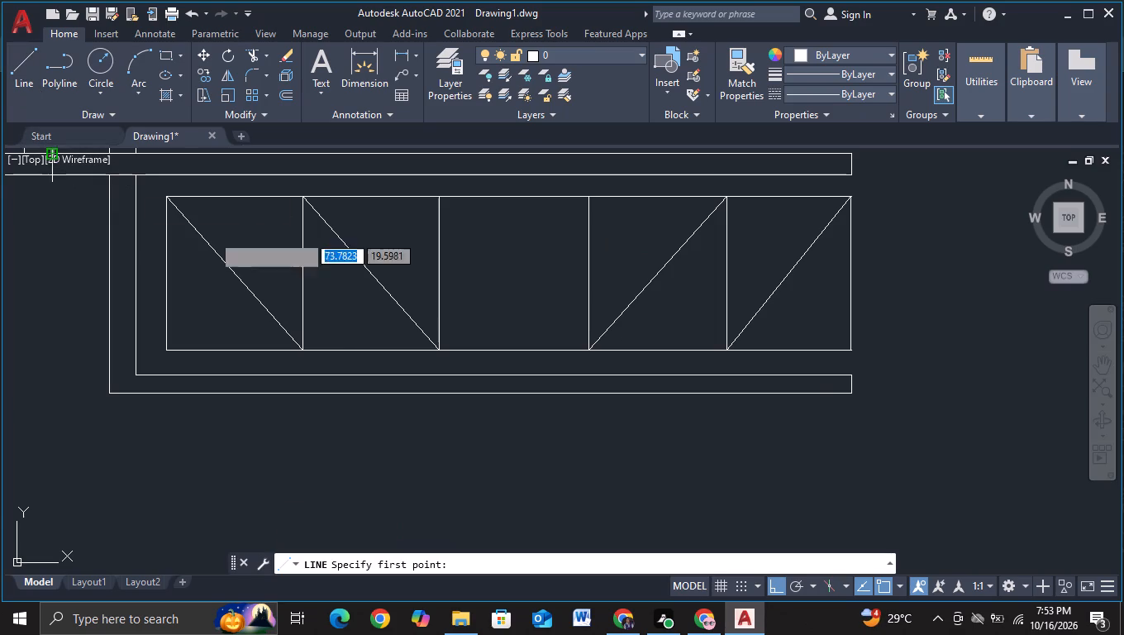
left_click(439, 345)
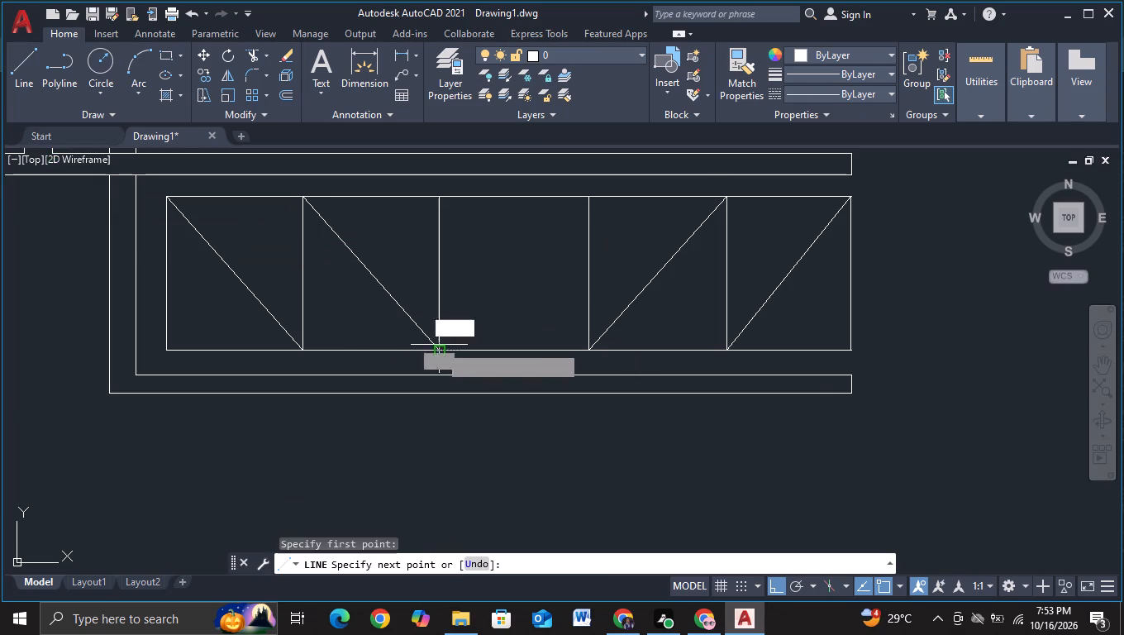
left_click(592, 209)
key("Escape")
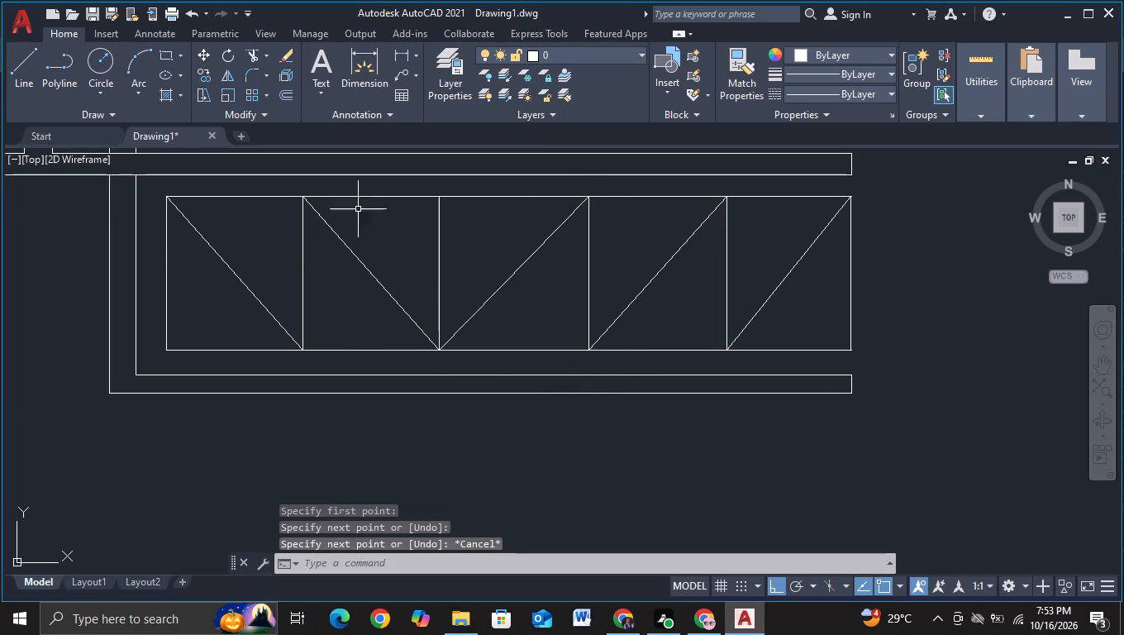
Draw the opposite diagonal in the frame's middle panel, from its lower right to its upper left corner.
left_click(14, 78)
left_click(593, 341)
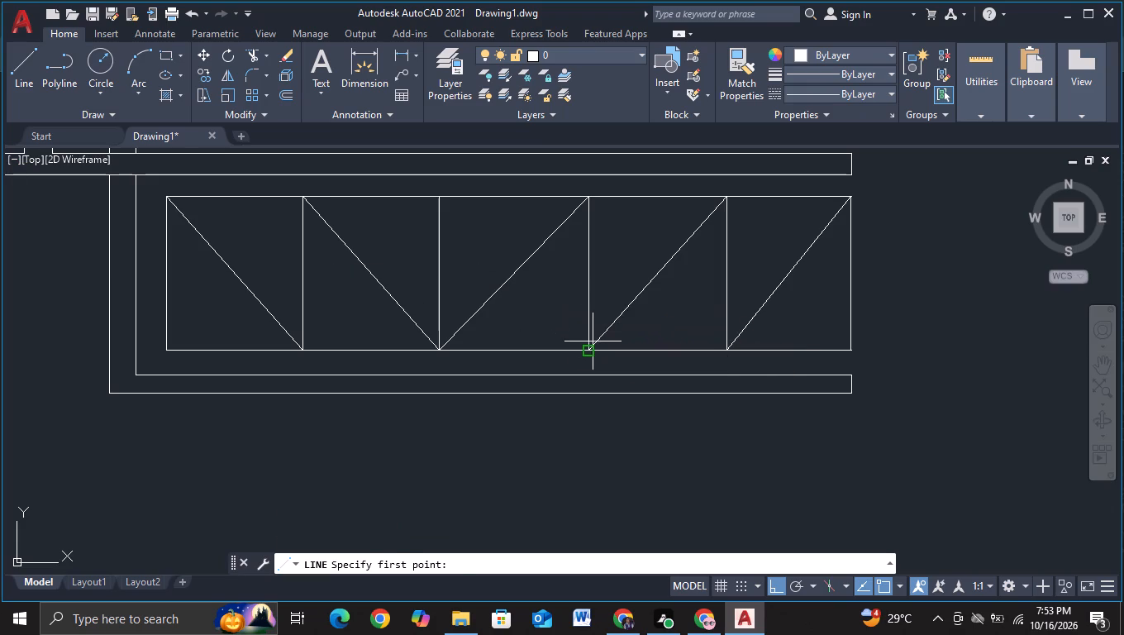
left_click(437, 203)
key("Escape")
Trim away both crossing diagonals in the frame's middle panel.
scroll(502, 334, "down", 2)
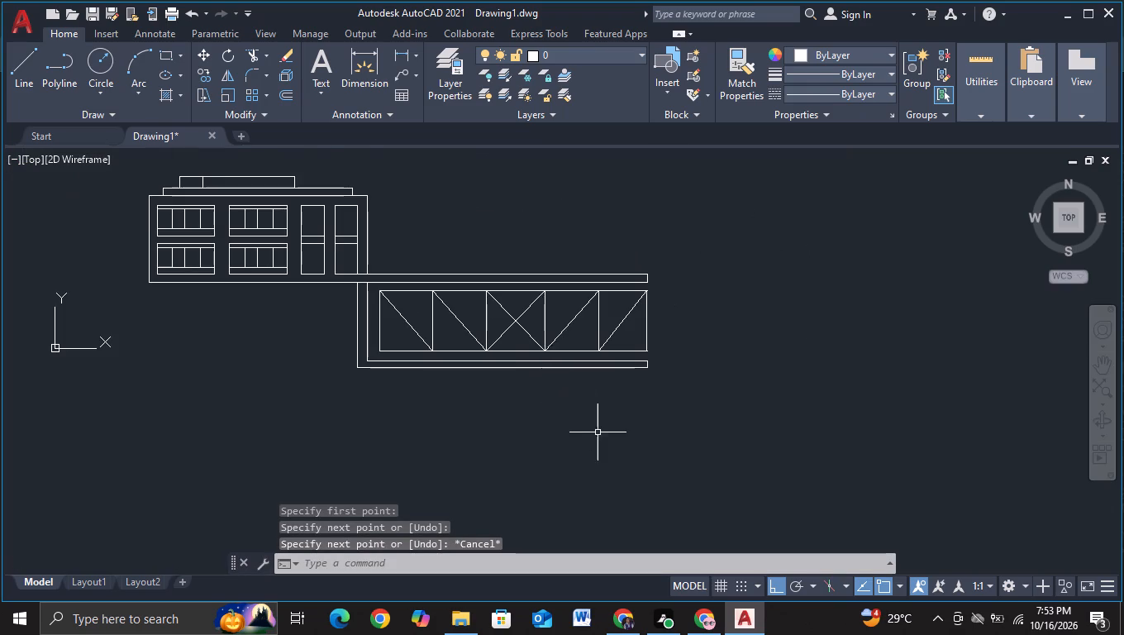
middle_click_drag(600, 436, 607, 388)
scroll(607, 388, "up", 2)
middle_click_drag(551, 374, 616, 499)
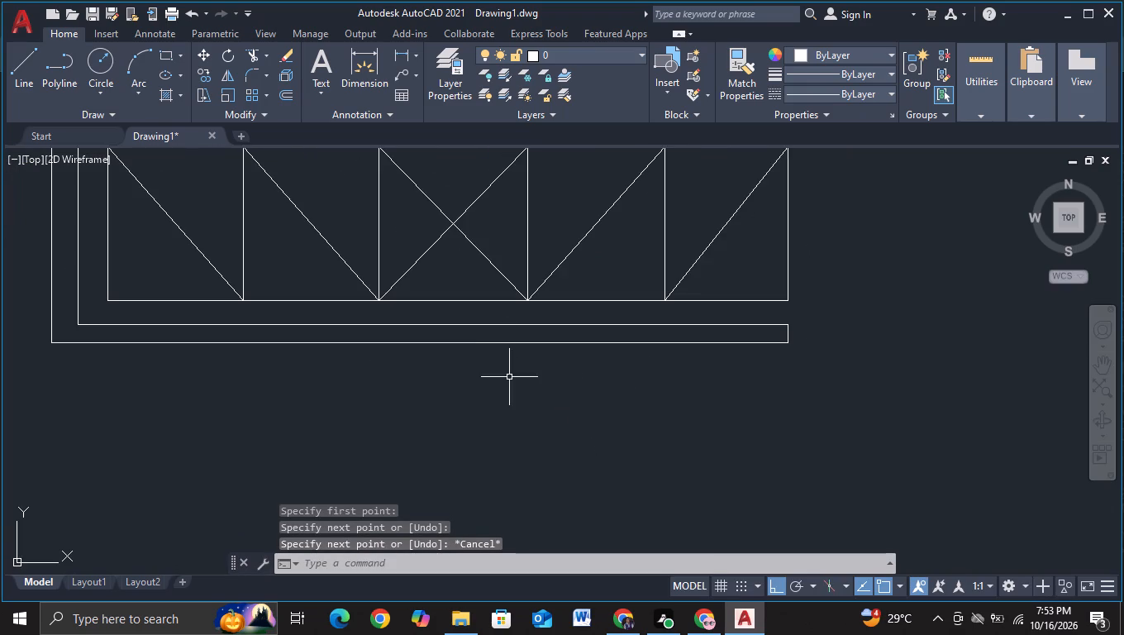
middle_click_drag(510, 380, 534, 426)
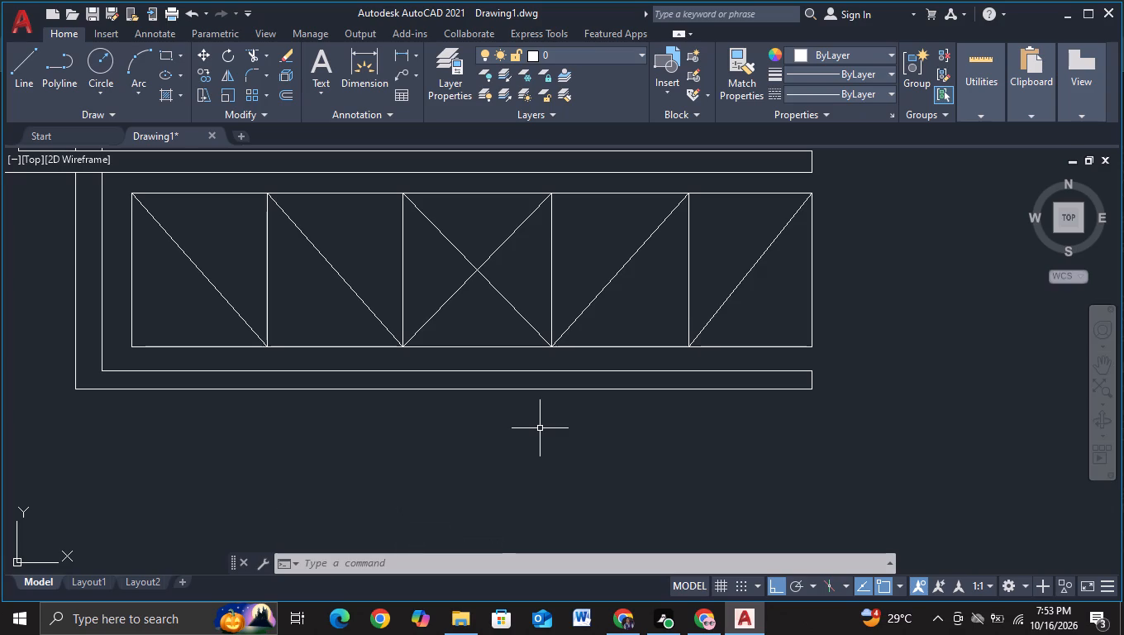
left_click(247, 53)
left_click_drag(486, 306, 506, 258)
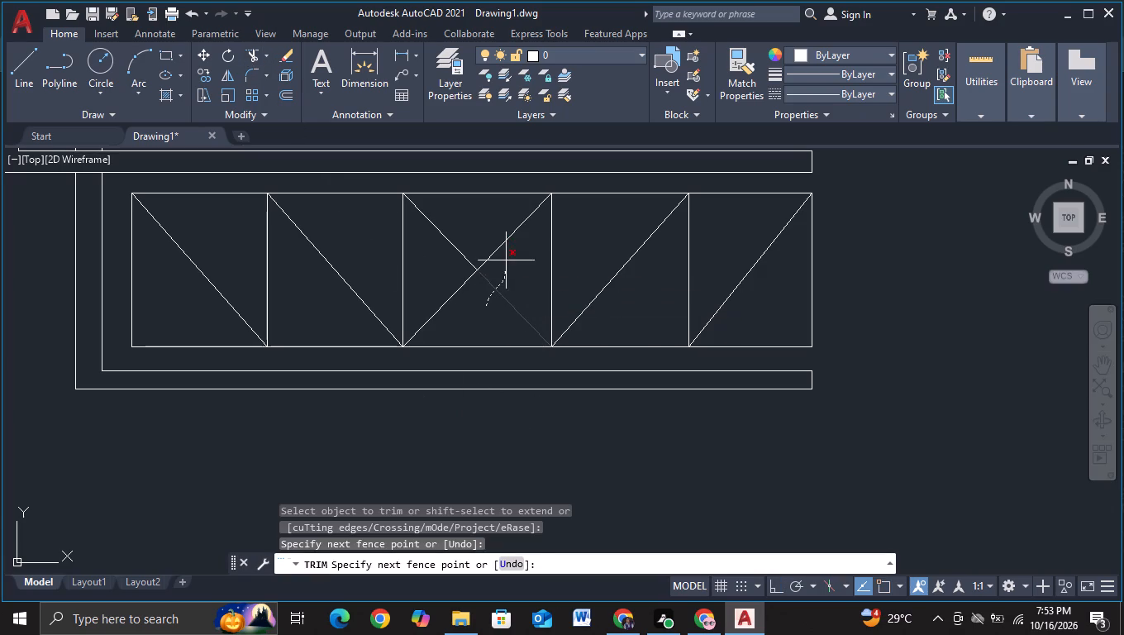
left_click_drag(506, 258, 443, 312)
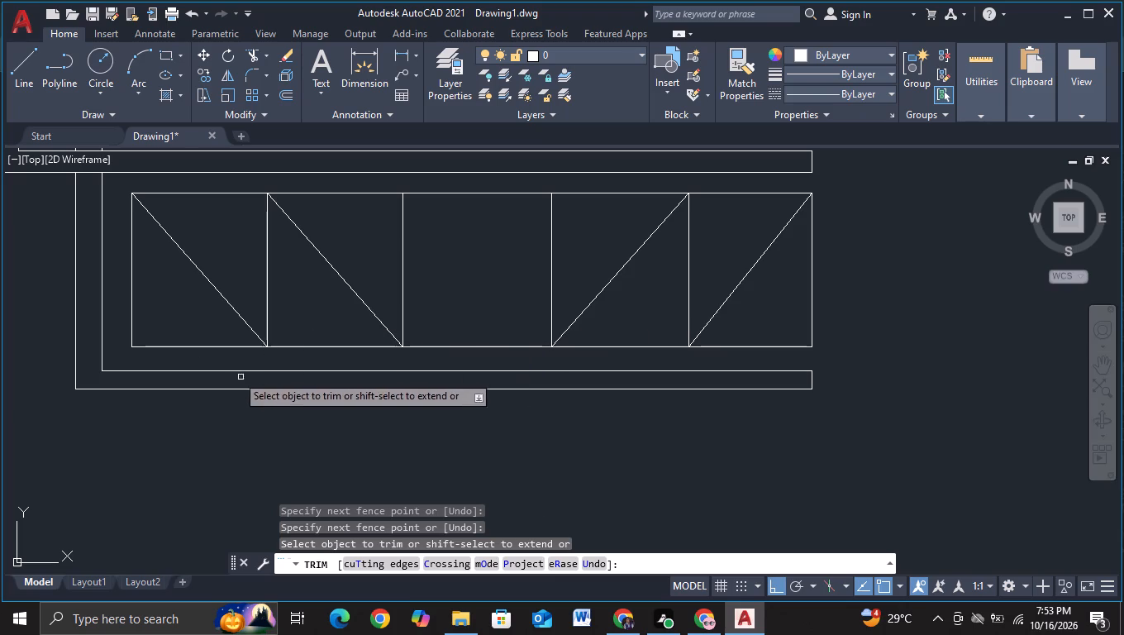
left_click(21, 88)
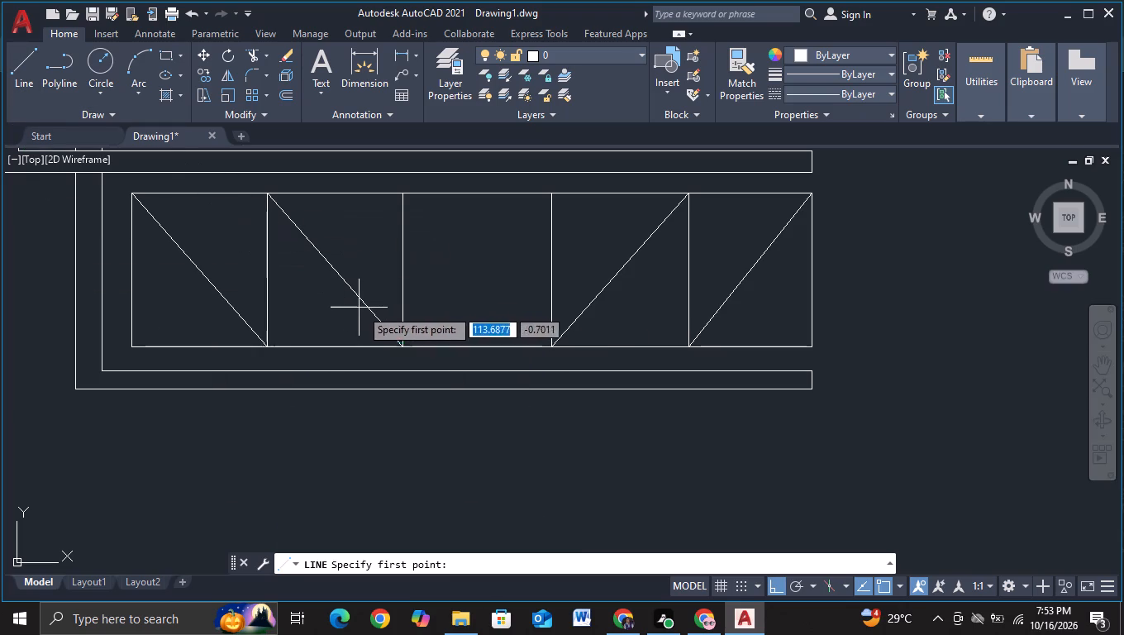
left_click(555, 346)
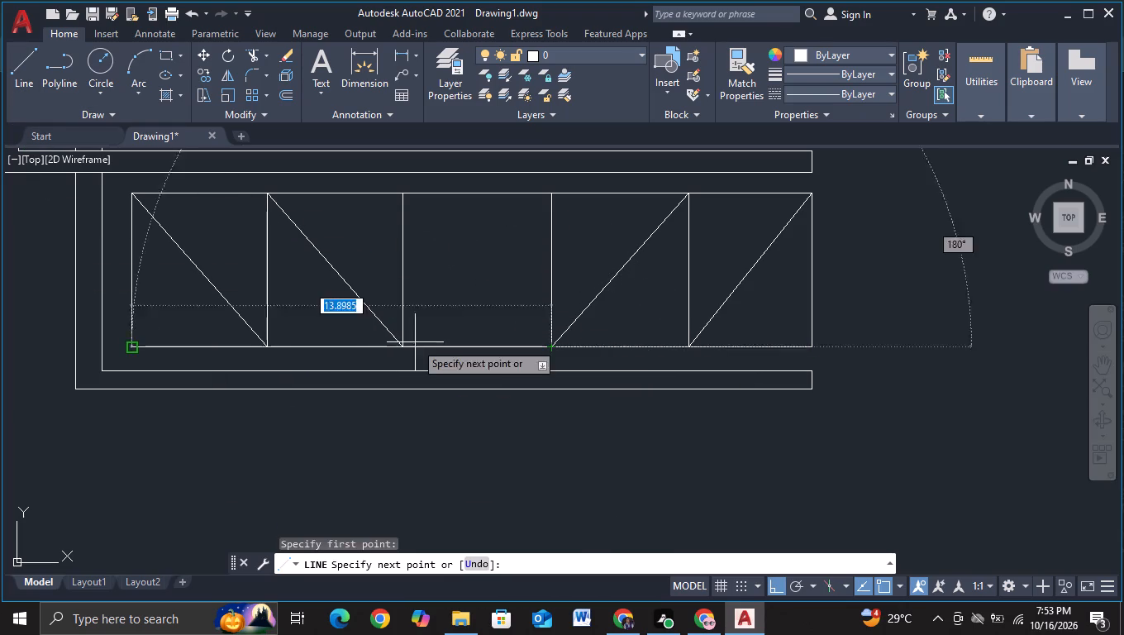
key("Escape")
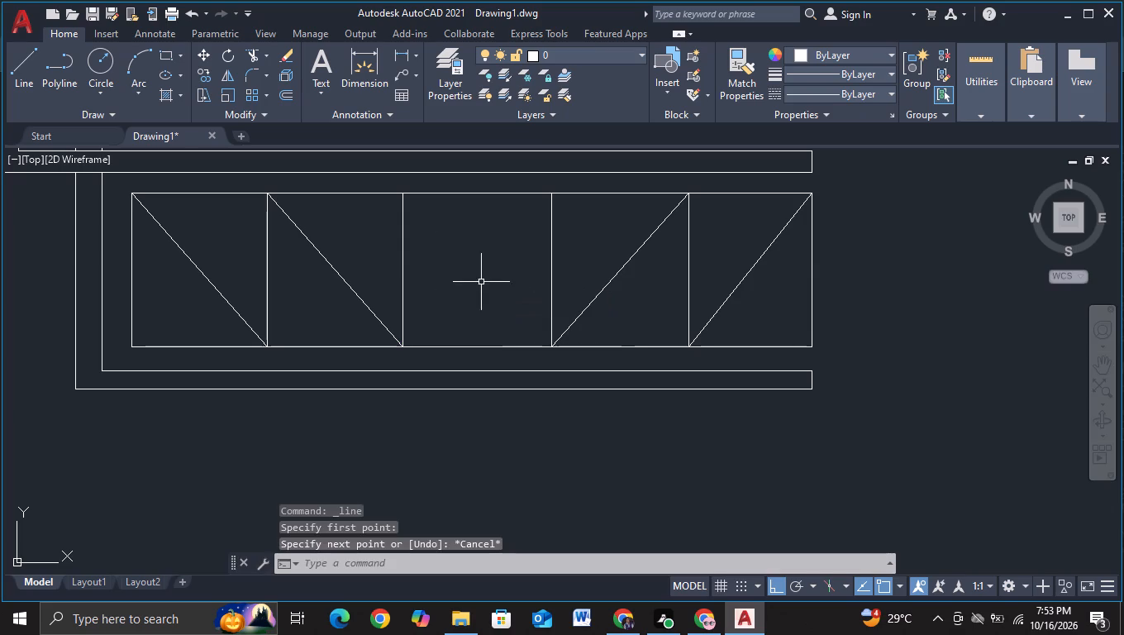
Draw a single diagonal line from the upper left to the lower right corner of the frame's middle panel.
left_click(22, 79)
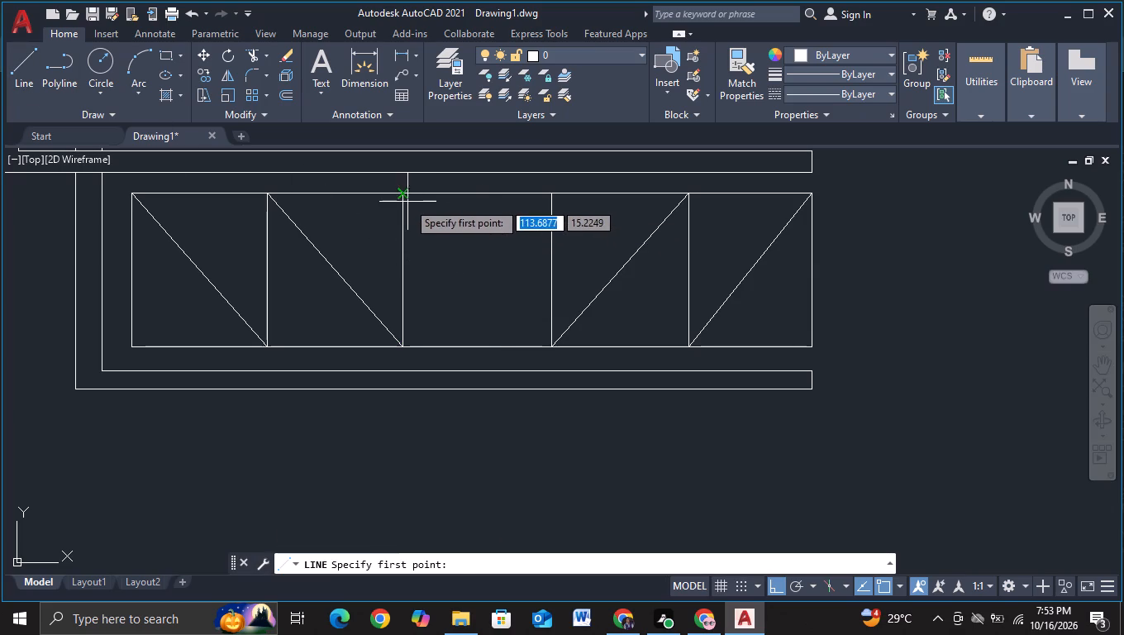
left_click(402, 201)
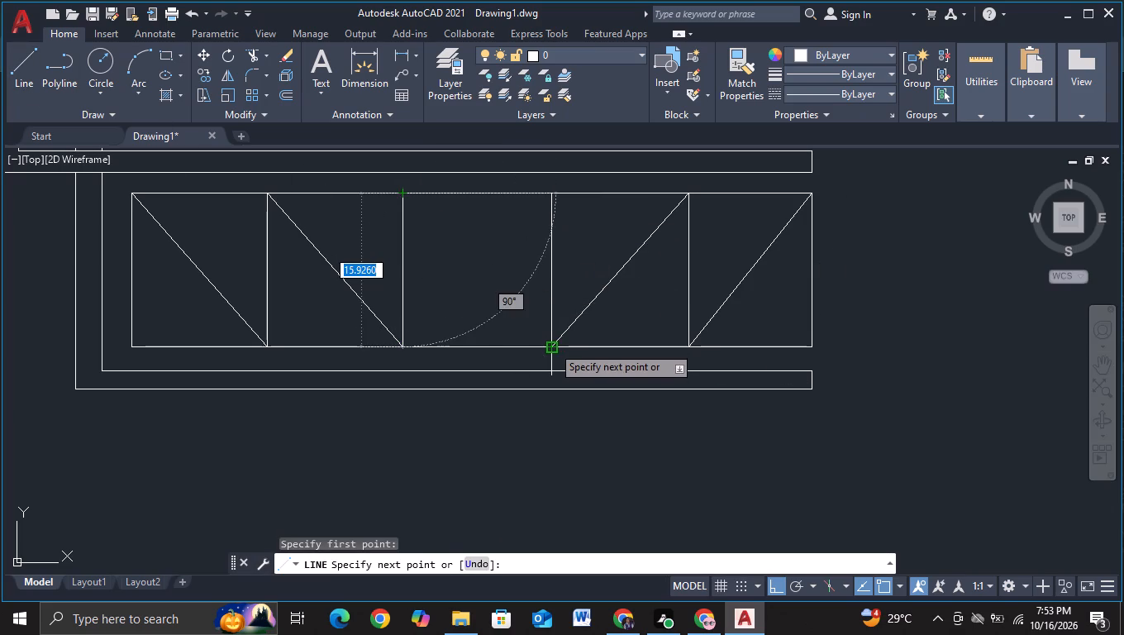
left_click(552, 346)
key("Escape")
Trim away all diagonals and dividers inside the wing's frame, including the line closing its outer end.
scroll(412, 312, "down", 1)
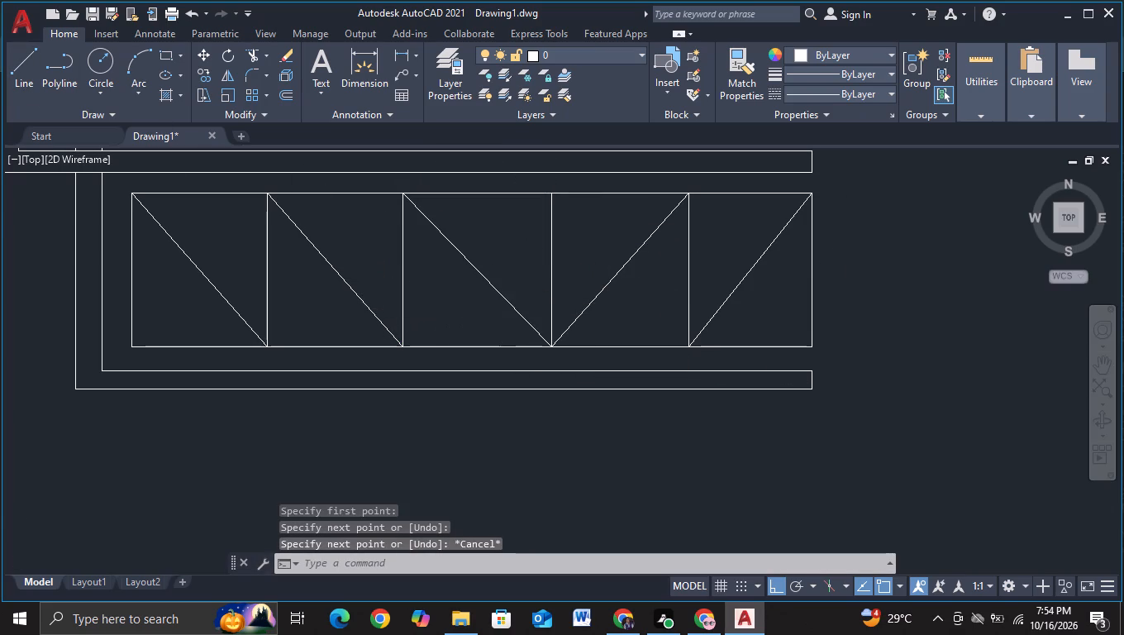
middle_click_drag(566, 399, 613, 346)
scroll(602, 356, "down", 1)
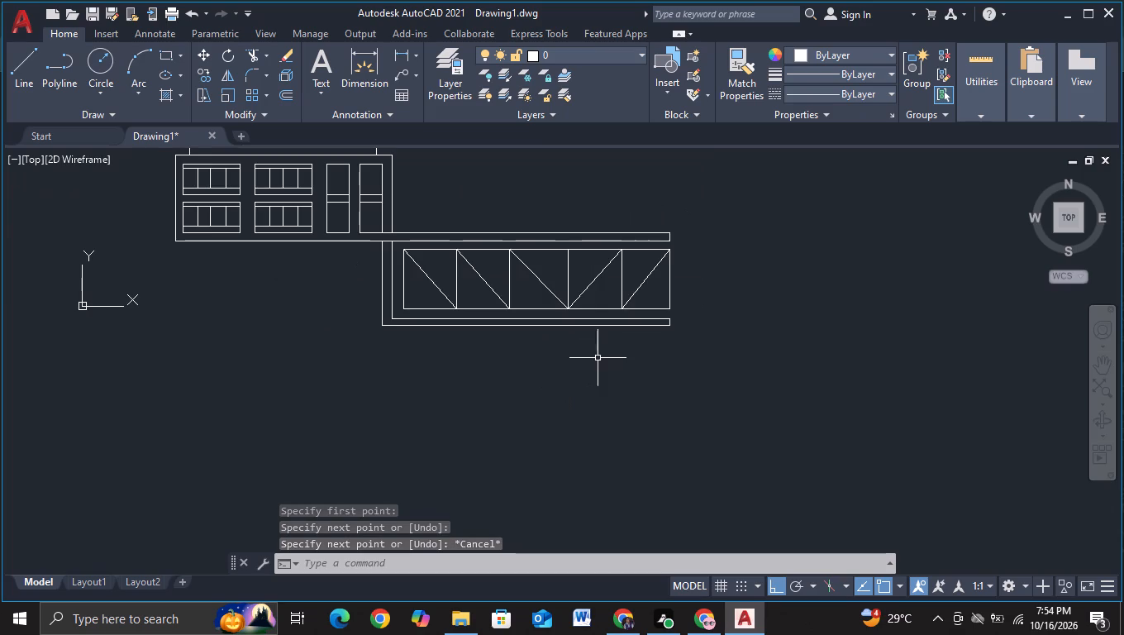
middle_click_drag(598, 358, 465, 368)
scroll(482, 363, "up", 1)
scroll(482, 363, "down", 2)
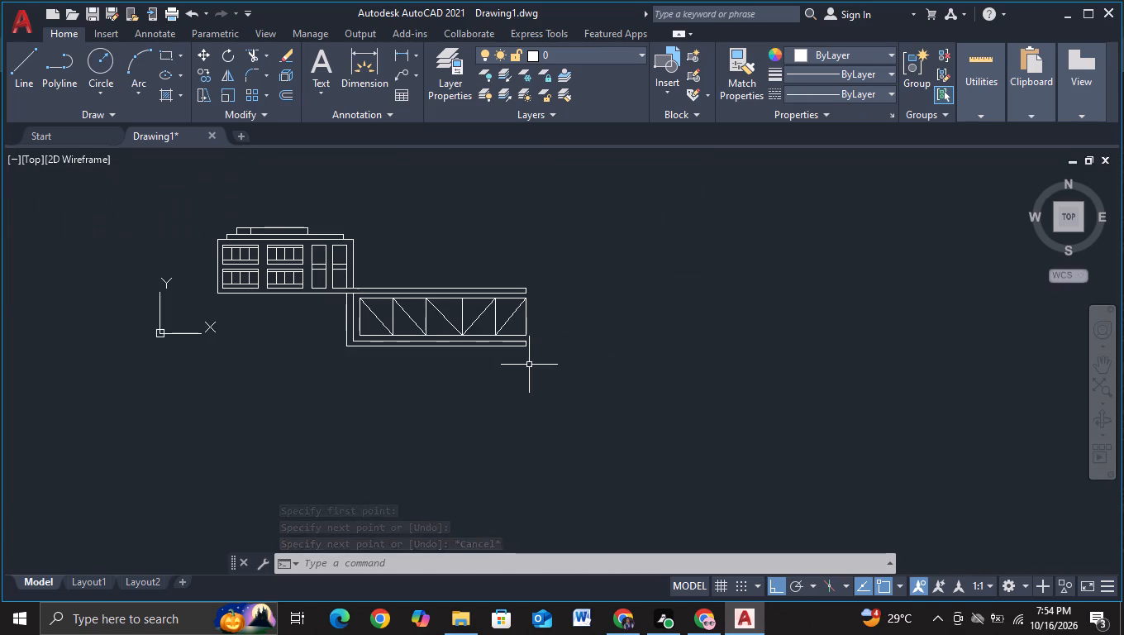
middle_click_drag(536, 379, 603, 385)
scroll(580, 389, "up", 1)
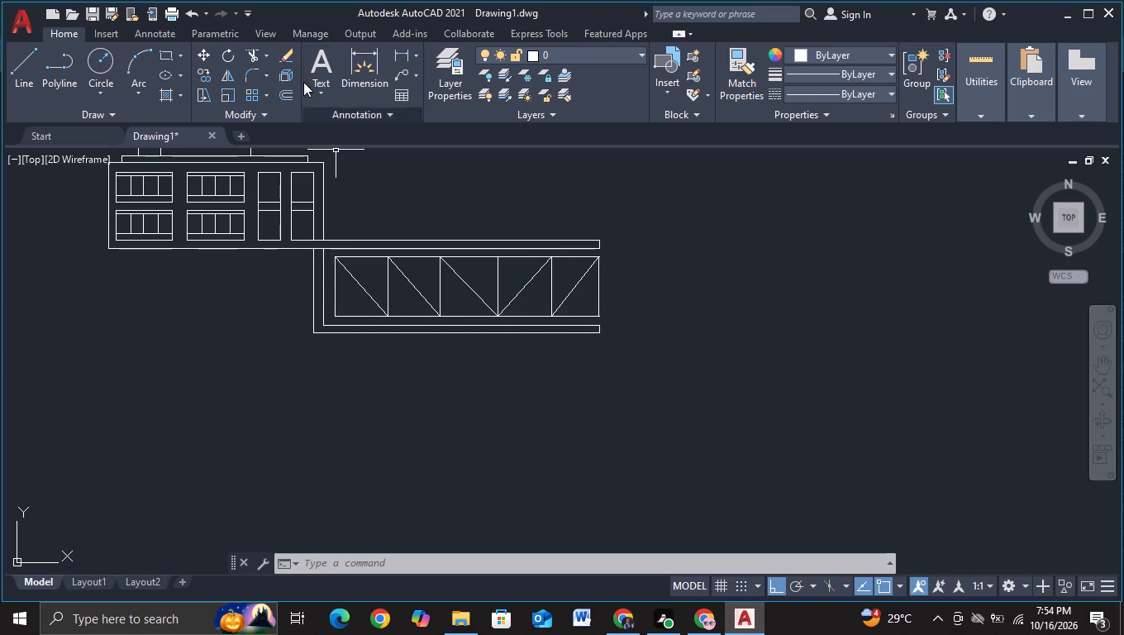
left_click(252, 53)
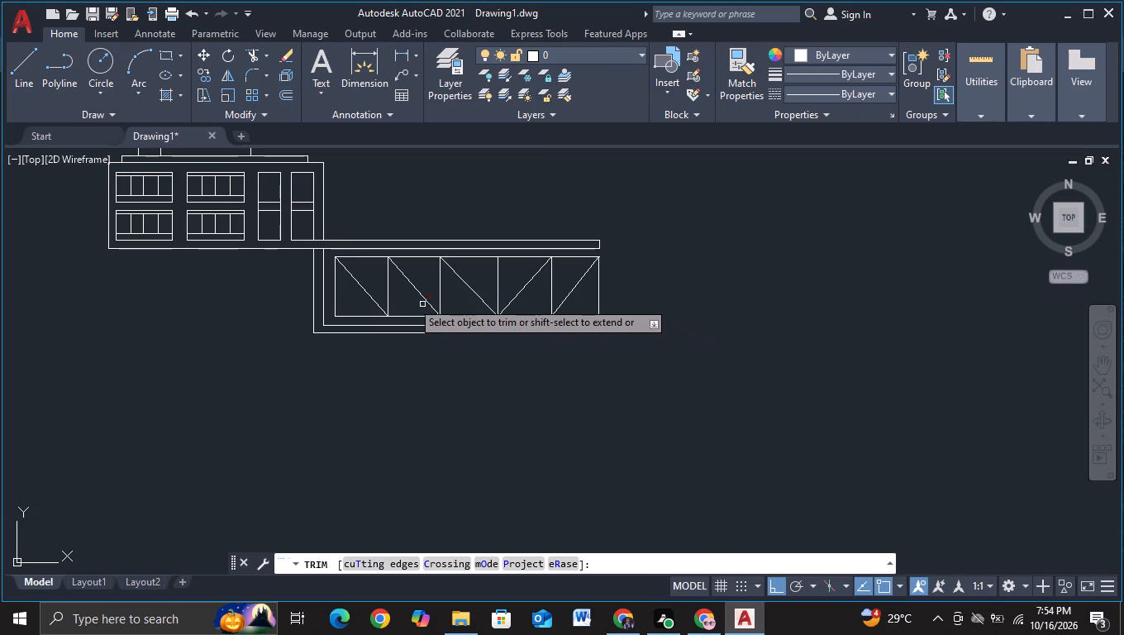
left_click_drag(351, 285, 602, 294)
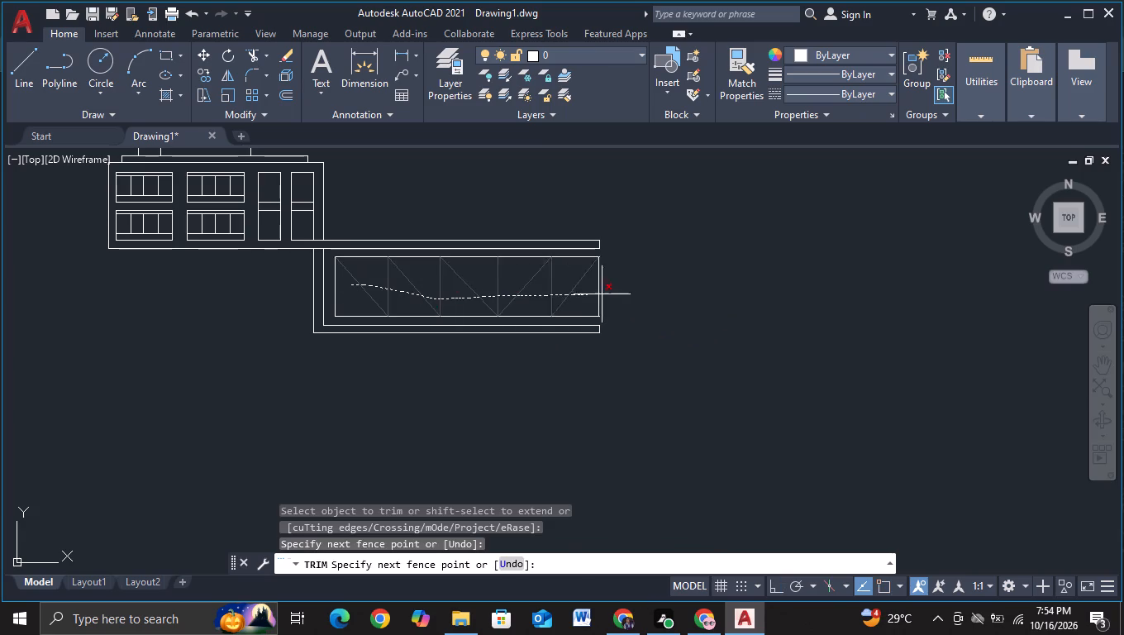
left_click_drag(602, 294, 606, 294)
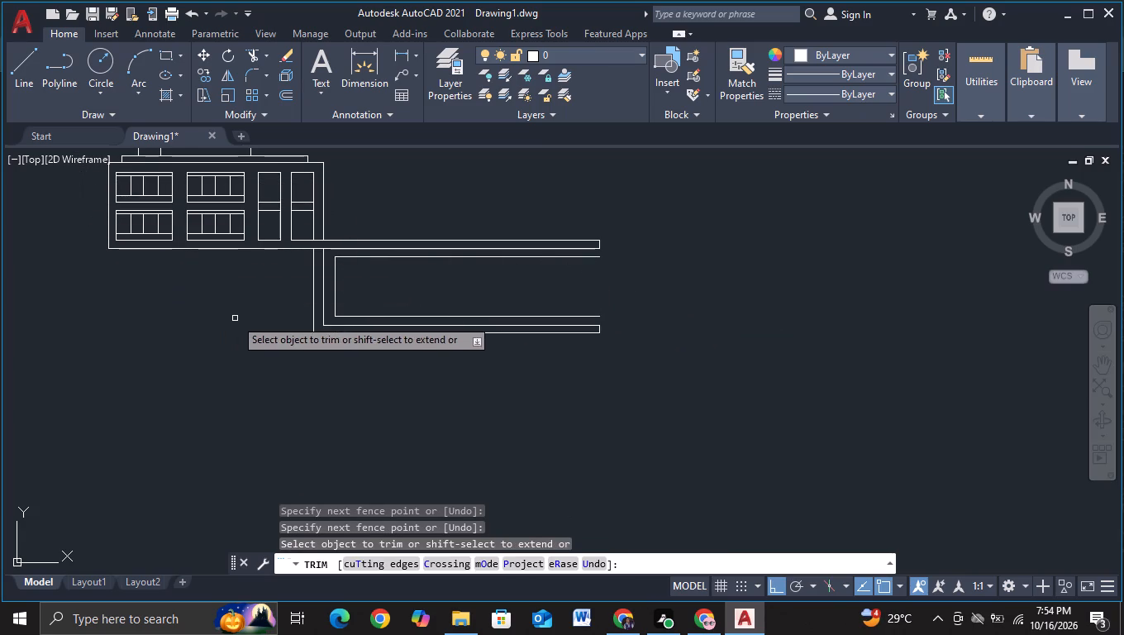
key("Escape")
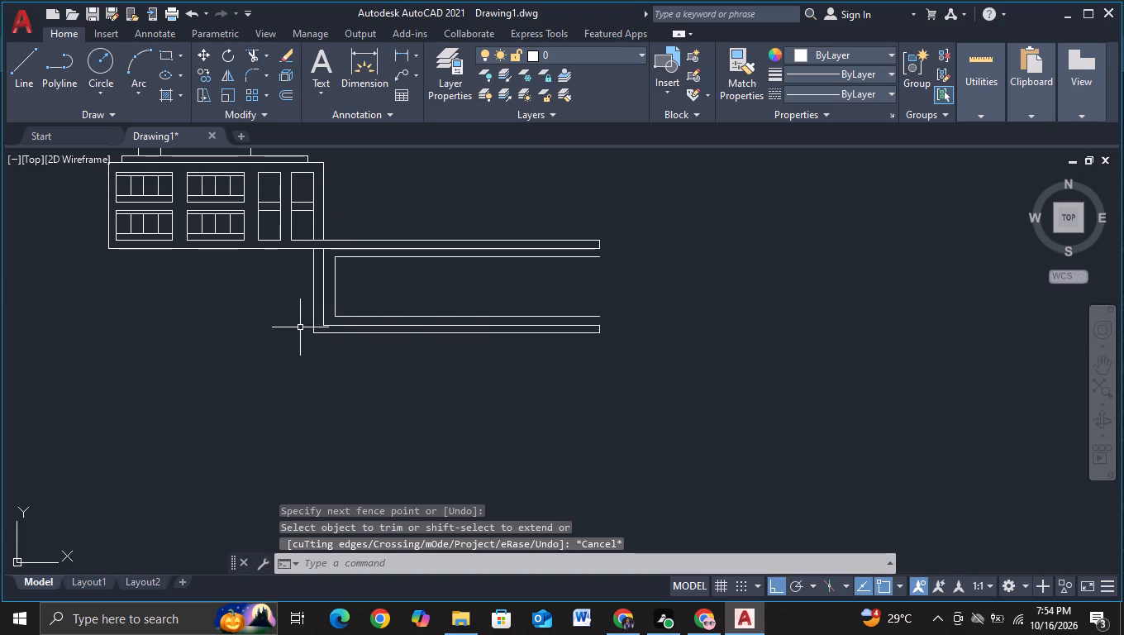
Move the frame's bottom line and the wing's lower band with its end line straight up about 5.56 units, with object snap off.
left_click(294, 299)
left_click(636, 389)
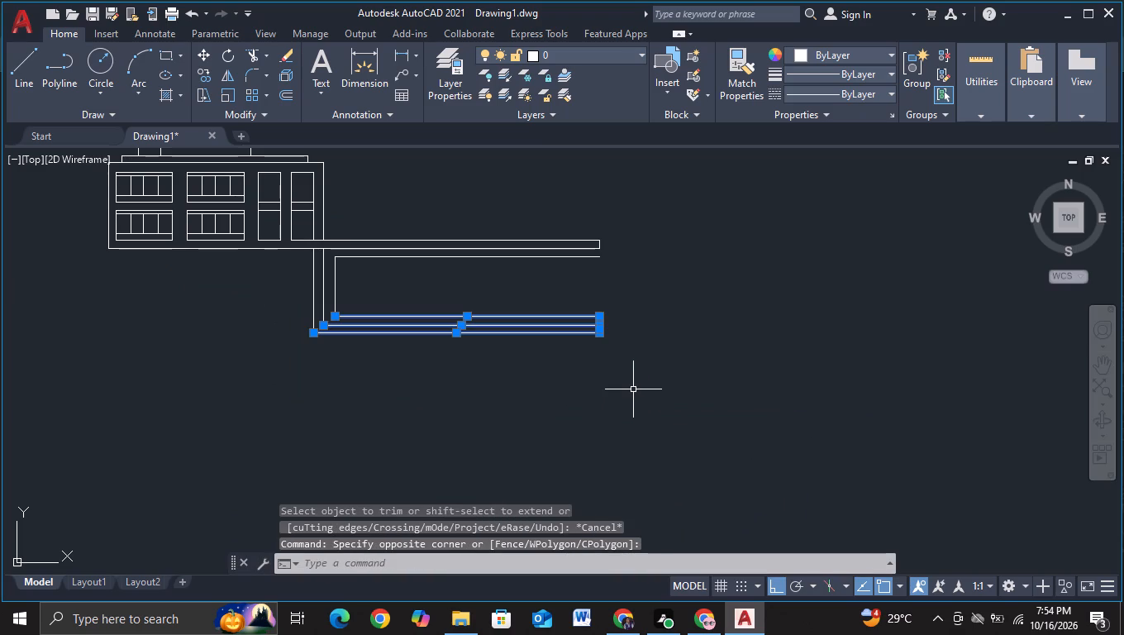
key("m")
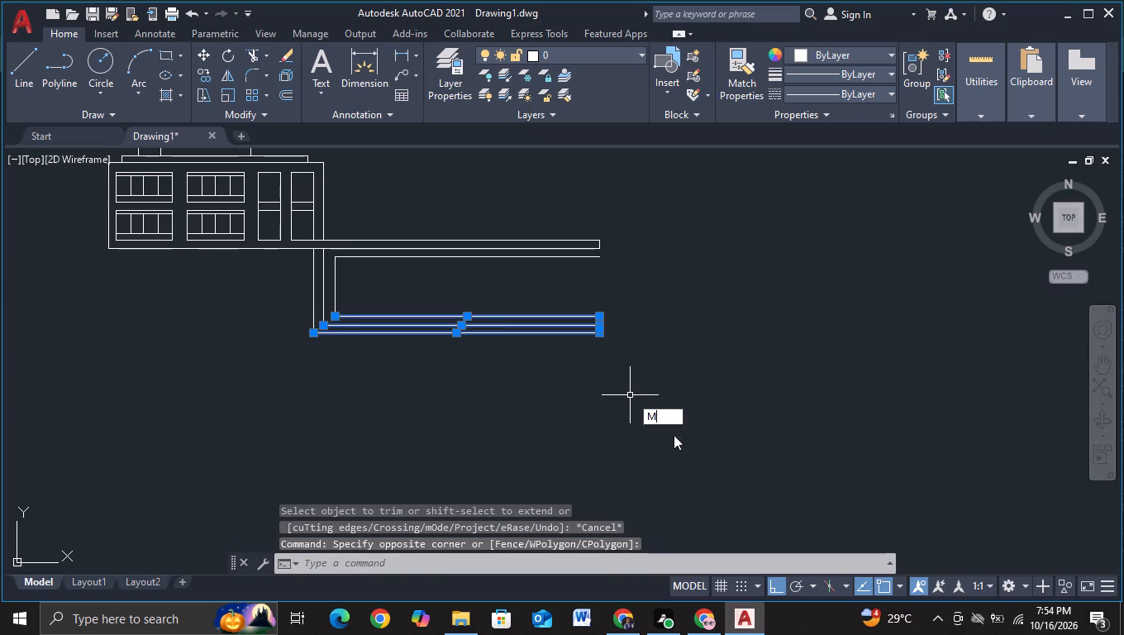
left_click(674, 435)
left_click(484, 327)
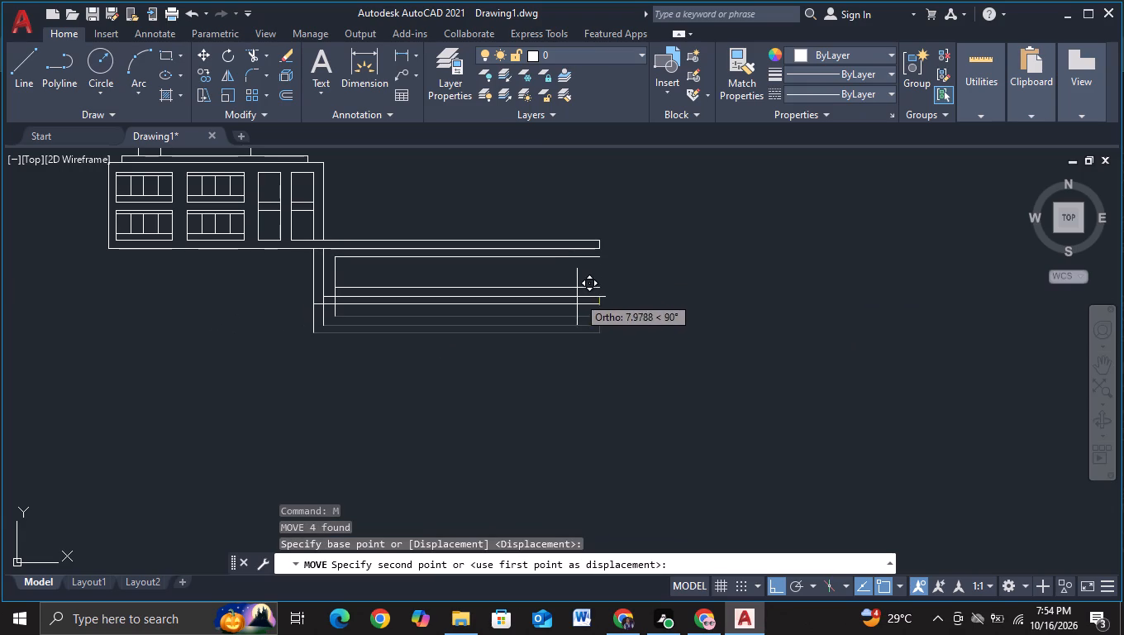
scroll(583, 302, "up", 1)
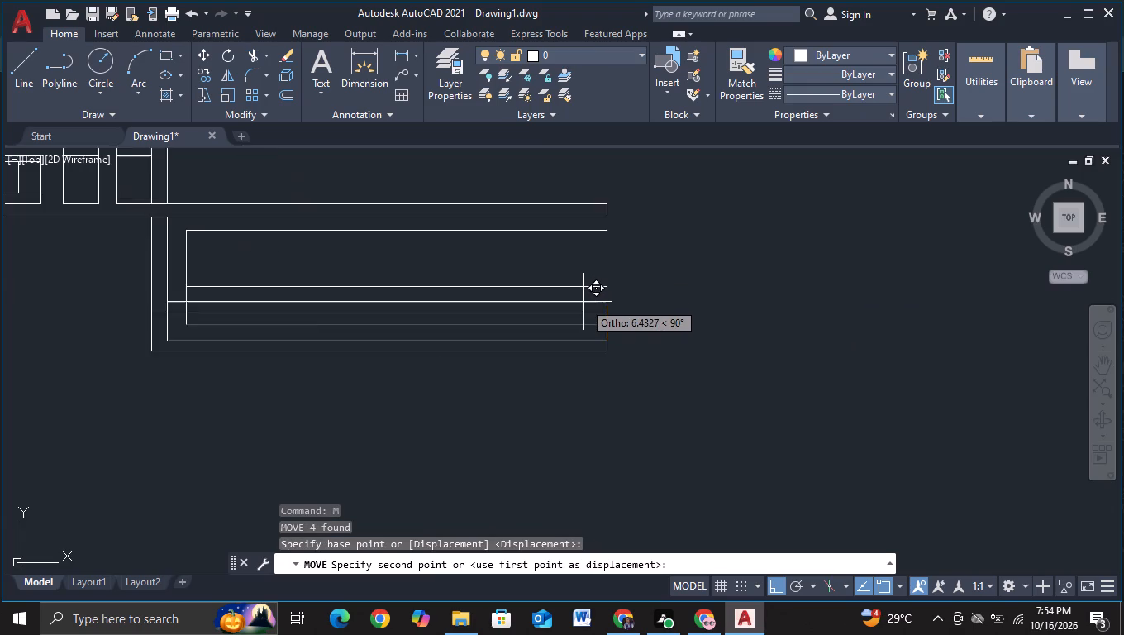
scroll(583, 302, "up", 1)
key("F3")
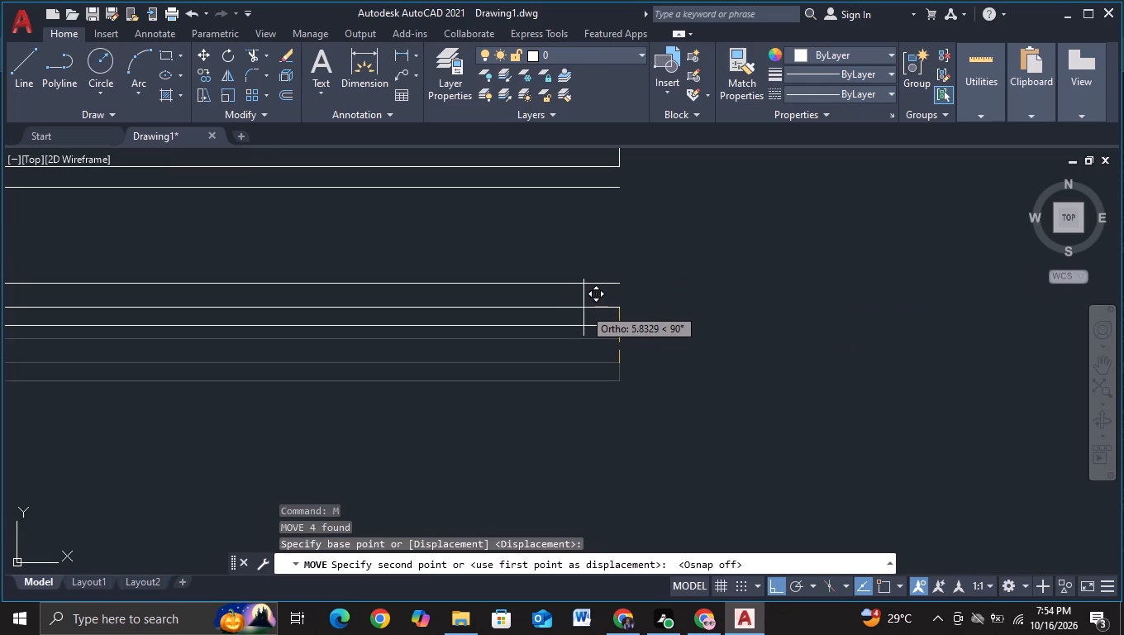
scroll(584, 288, "down", 1)
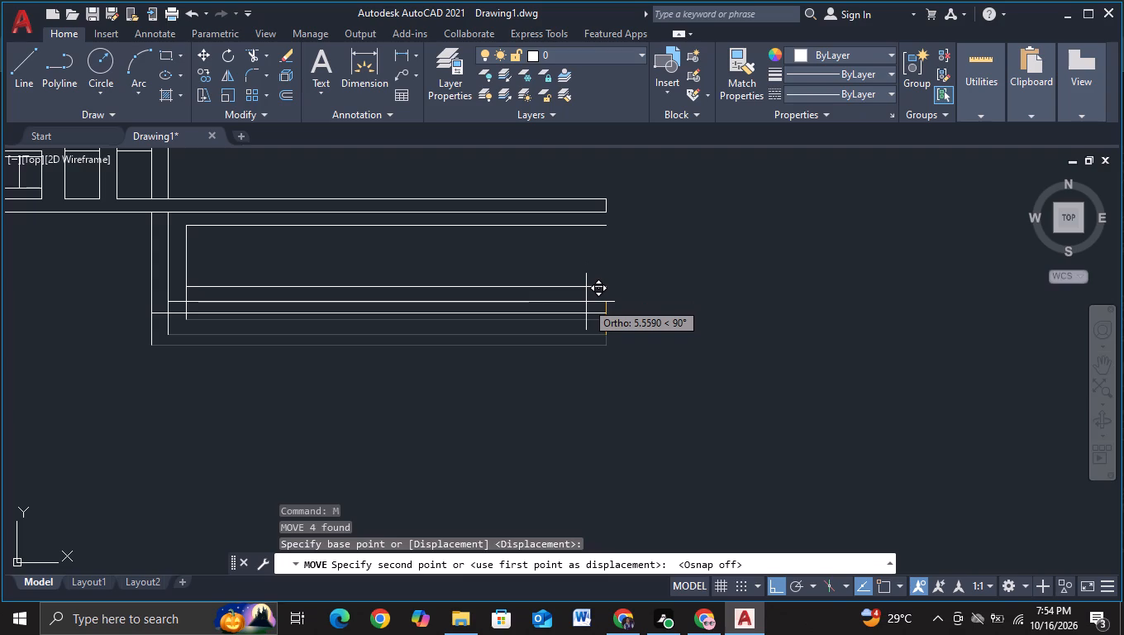
left_click(586, 302)
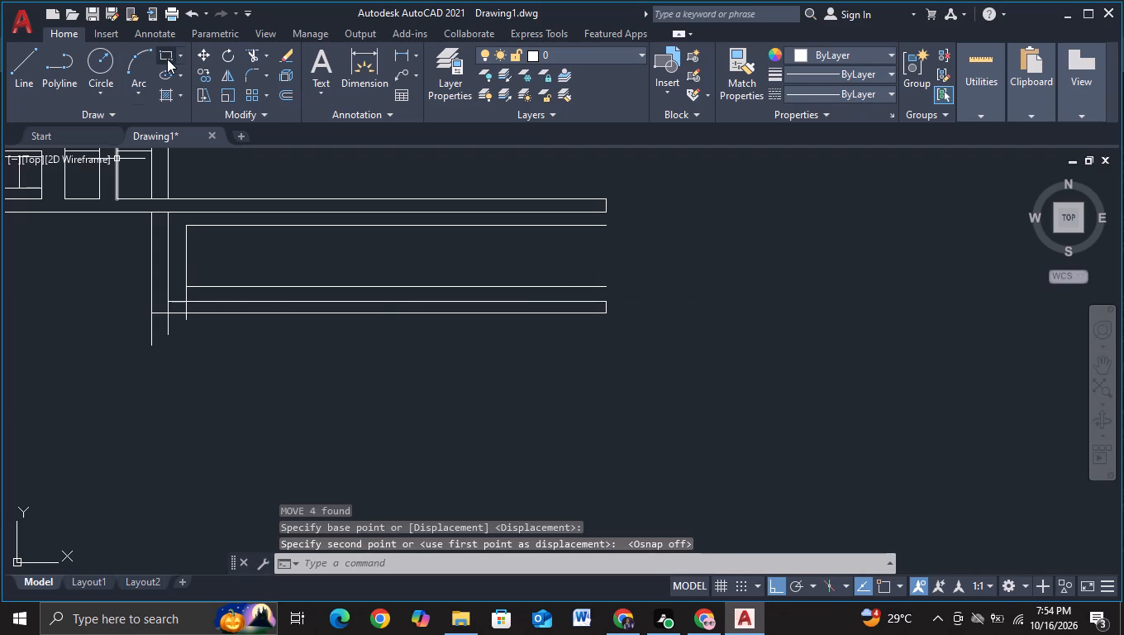
Trim off the post and frame verticals projecting below the wing's lower band, plus the band's top-line stub between post and frame.
left_click(245, 55)
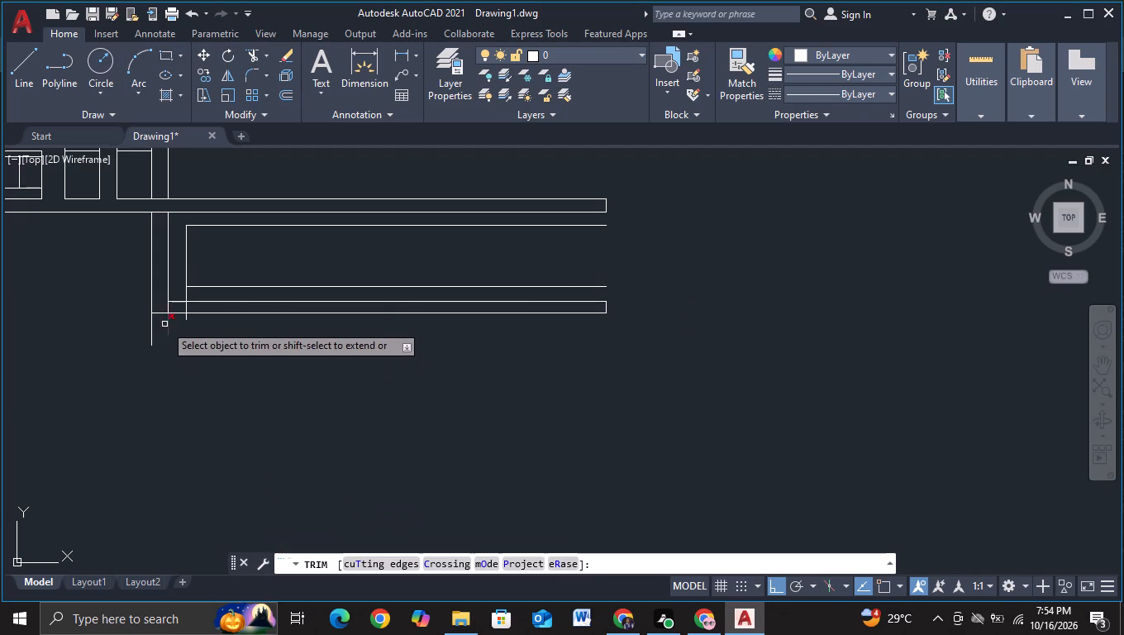
left_click_drag(131, 326, 185, 320)
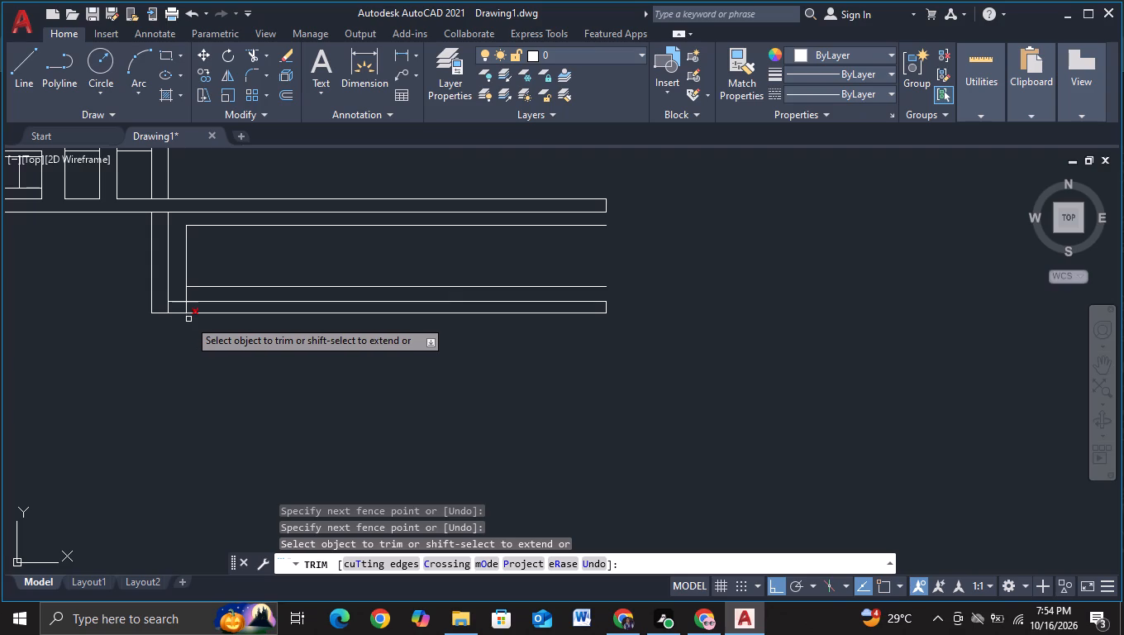
left_click(188, 318)
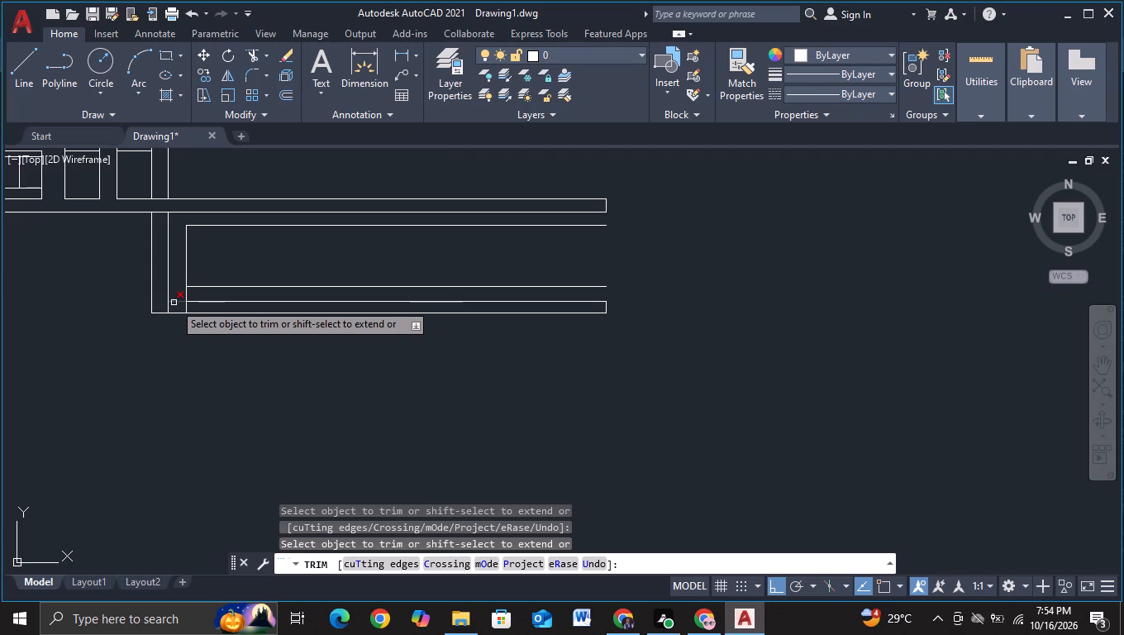
left_click(174, 303)
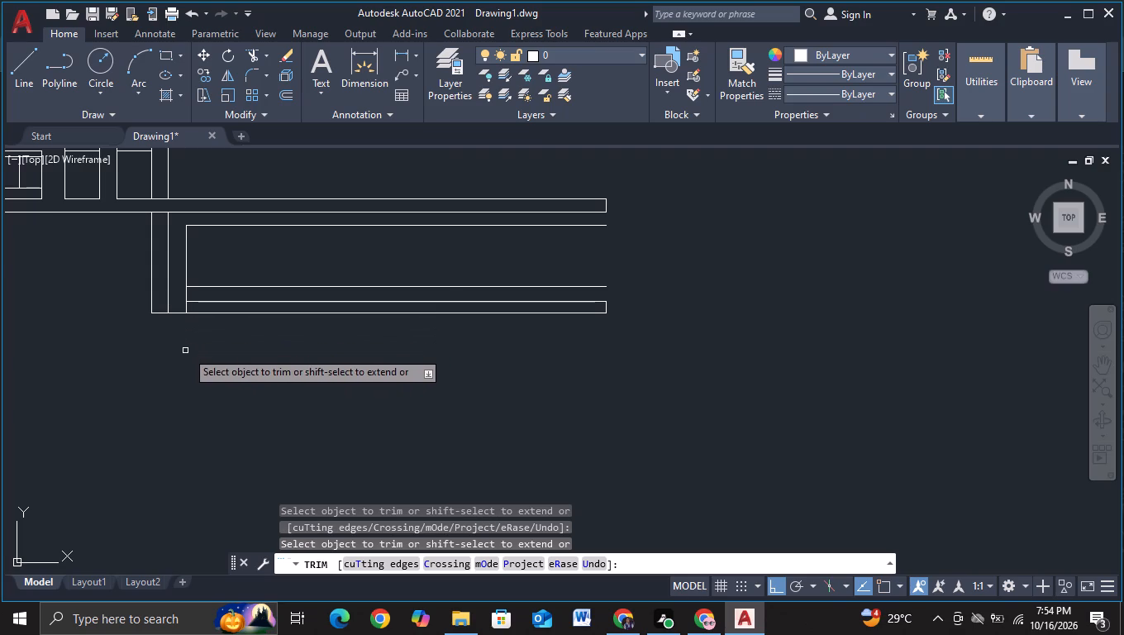
Trim away the lower band's upper line and the frame's bottom line.
scroll(186, 351, "down", 1)
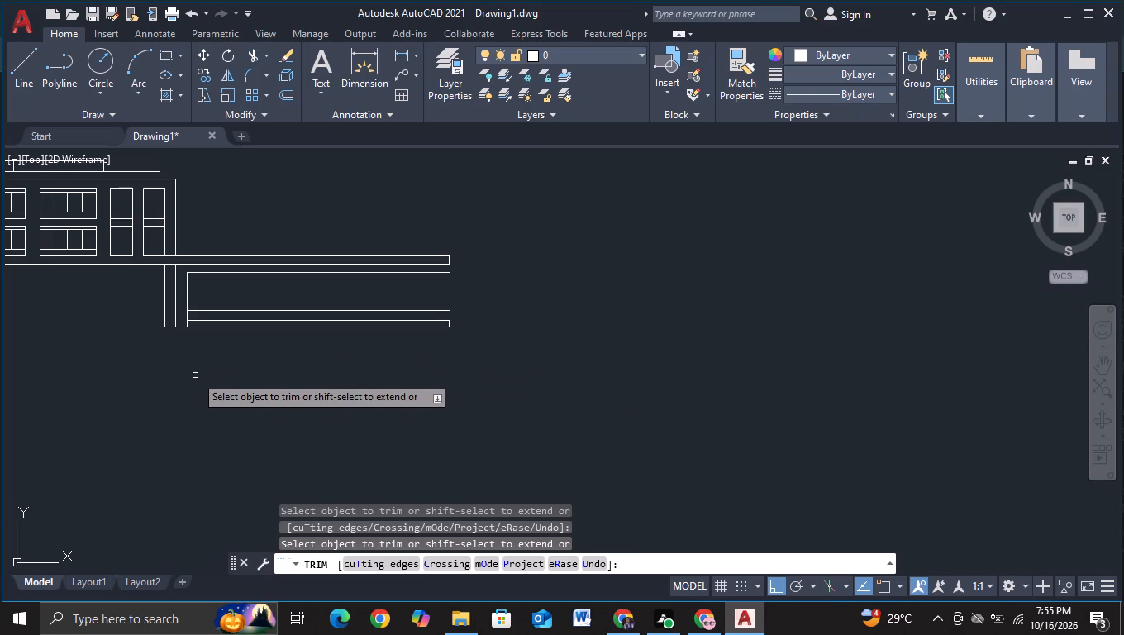
left_click(198, 322)
left_click(207, 312)
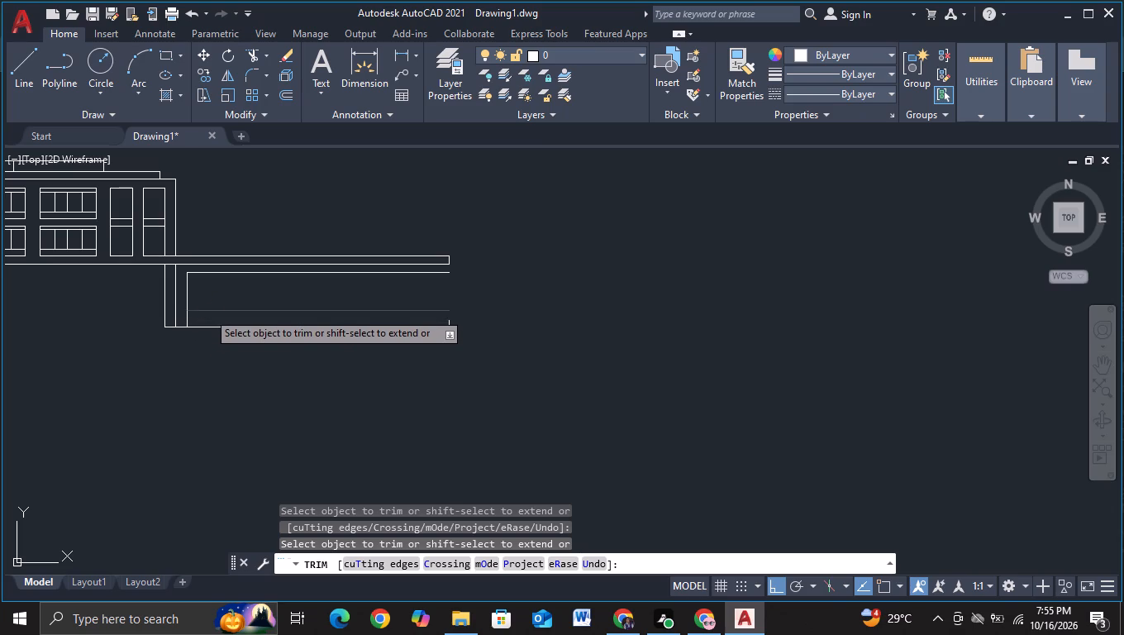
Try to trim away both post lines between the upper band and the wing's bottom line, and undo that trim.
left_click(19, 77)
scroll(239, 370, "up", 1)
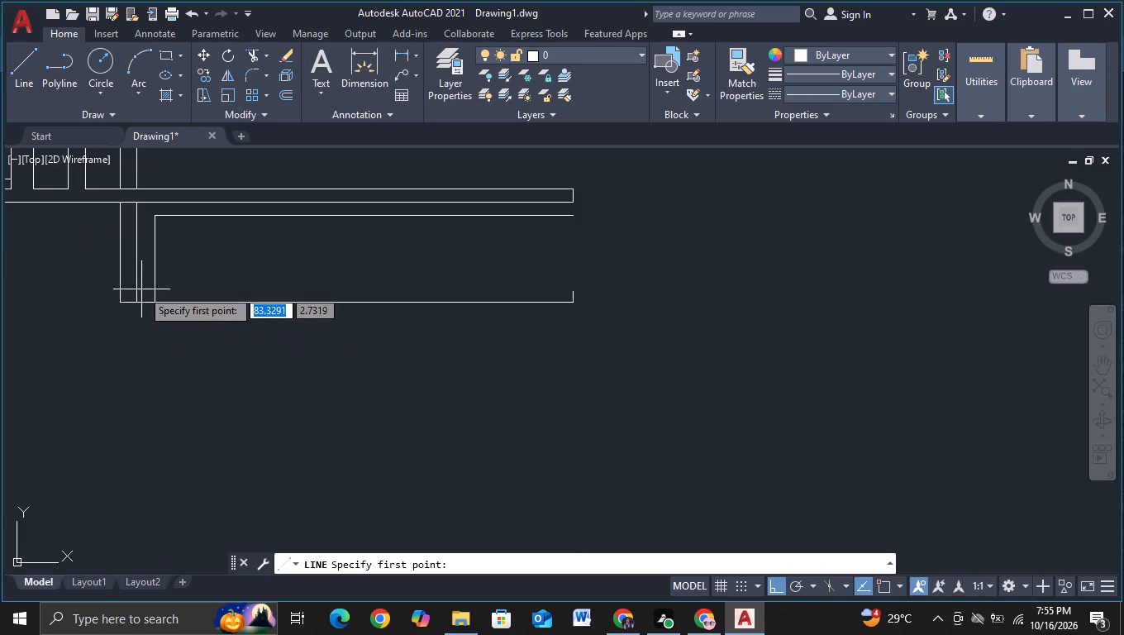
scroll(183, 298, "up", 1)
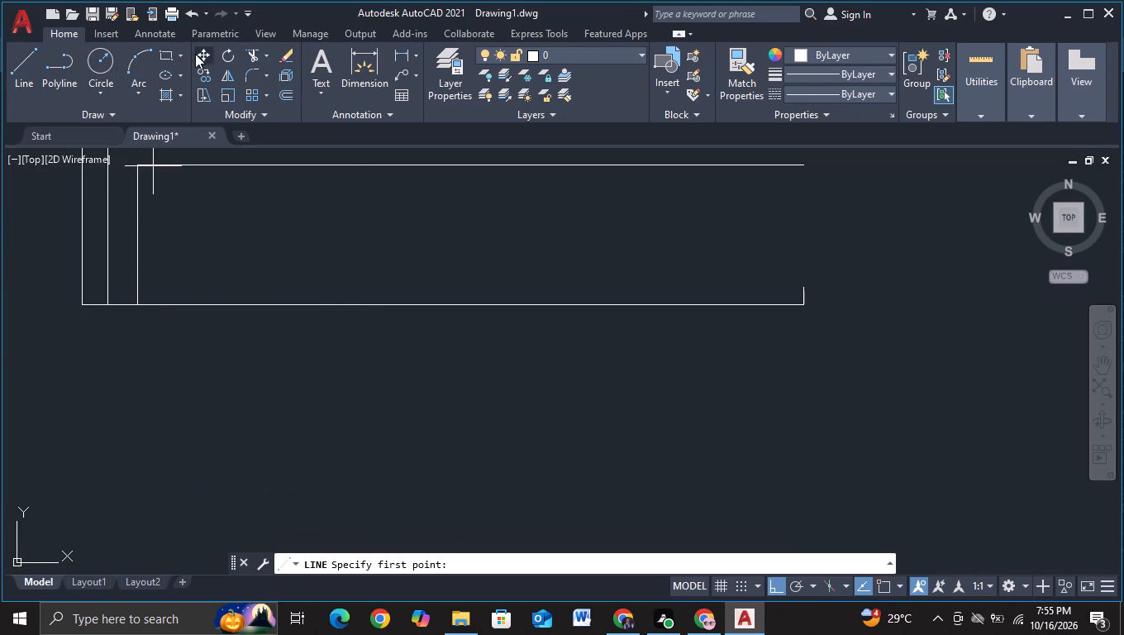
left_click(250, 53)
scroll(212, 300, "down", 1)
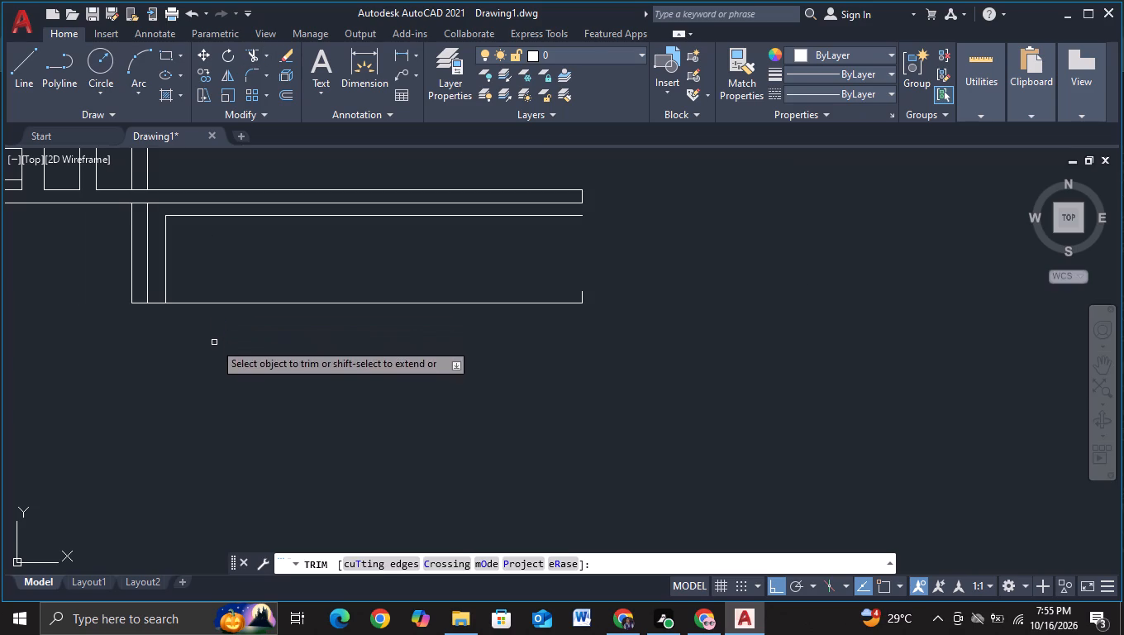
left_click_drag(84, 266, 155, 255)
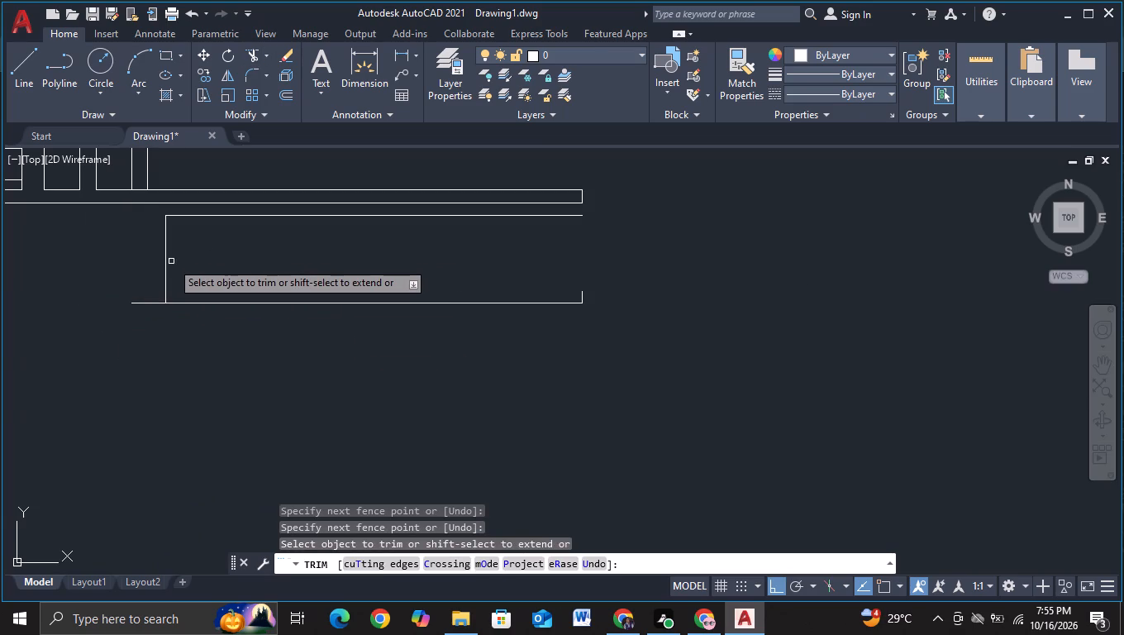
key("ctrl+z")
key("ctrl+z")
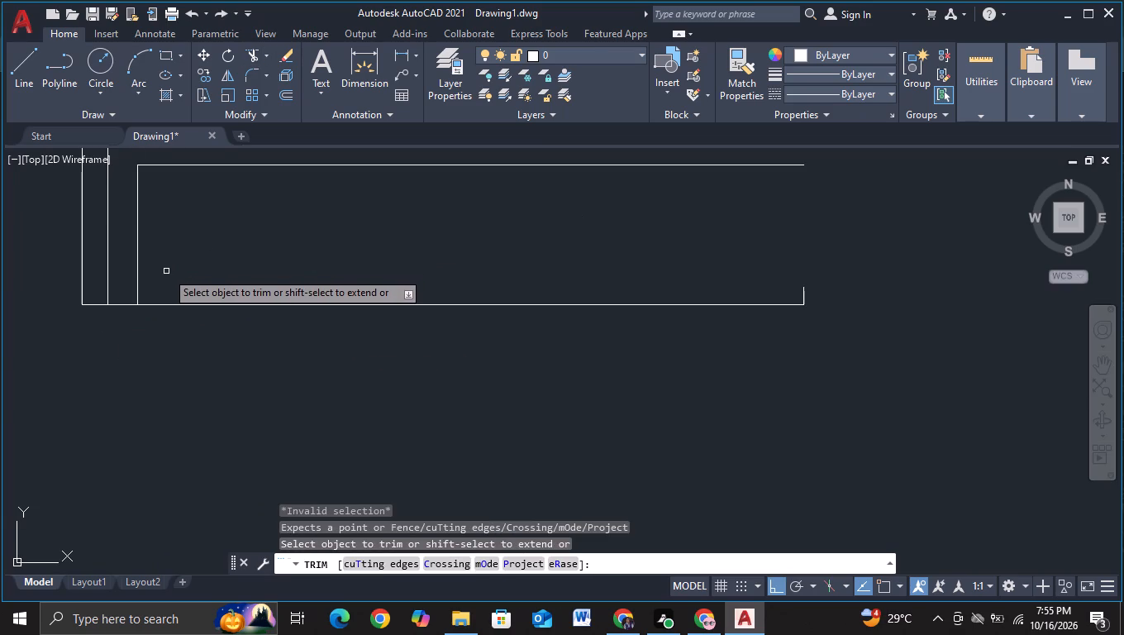
With object snap on, draw a shallow band about 76.55 units long below the wing's bottom line, starting at its lower left corner.
scroll(166, 271, "down", 3, "ctrl")
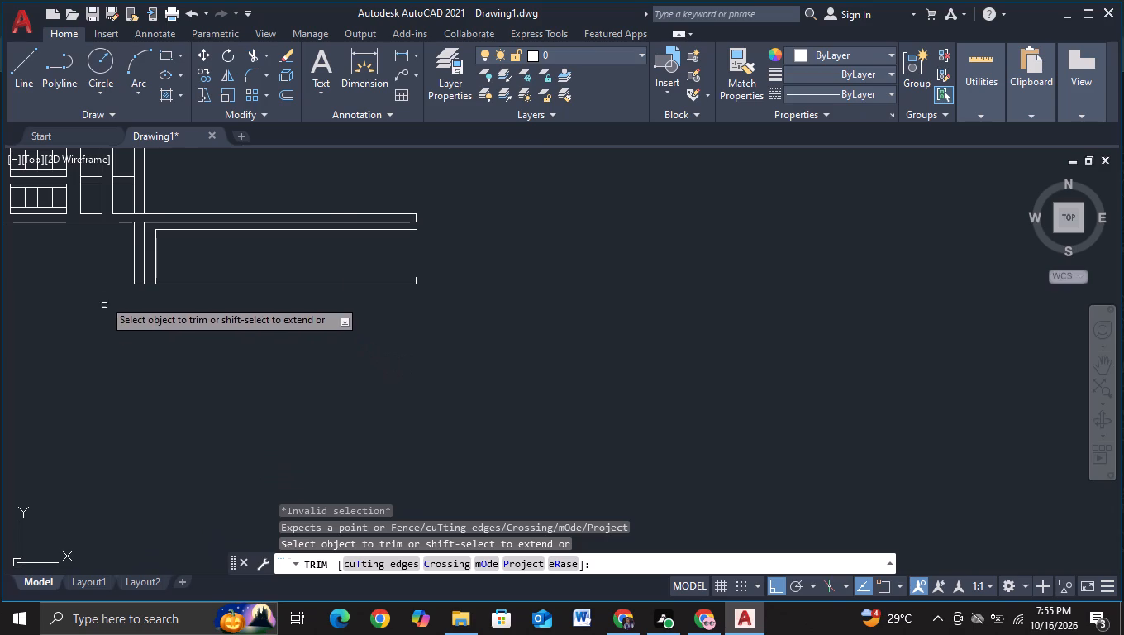
left_click(26, 69)
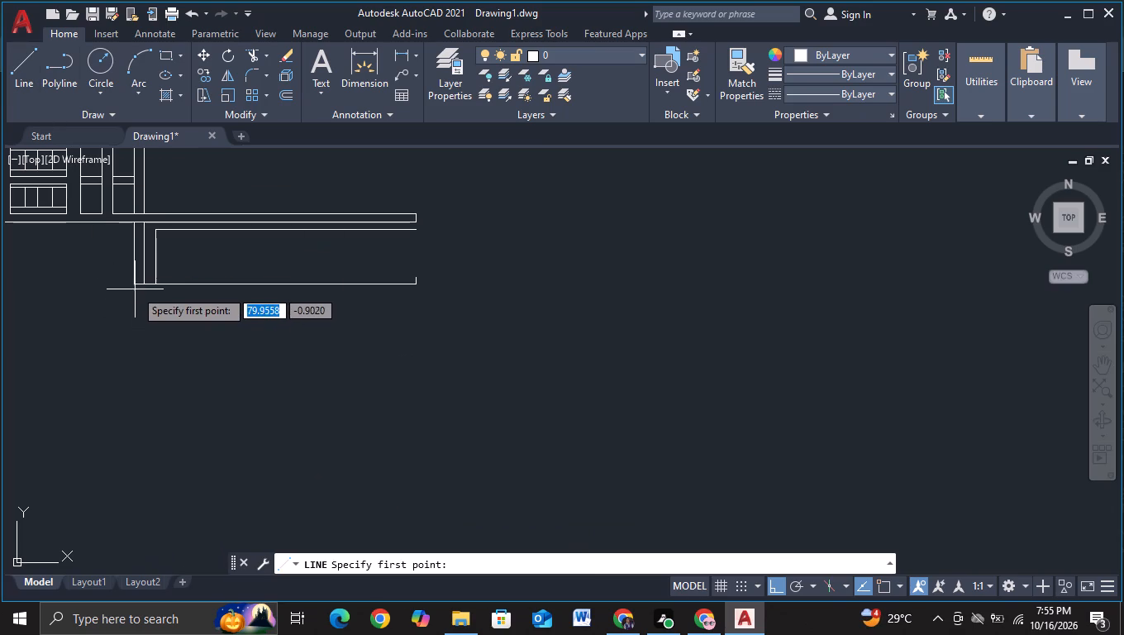
key("F3")
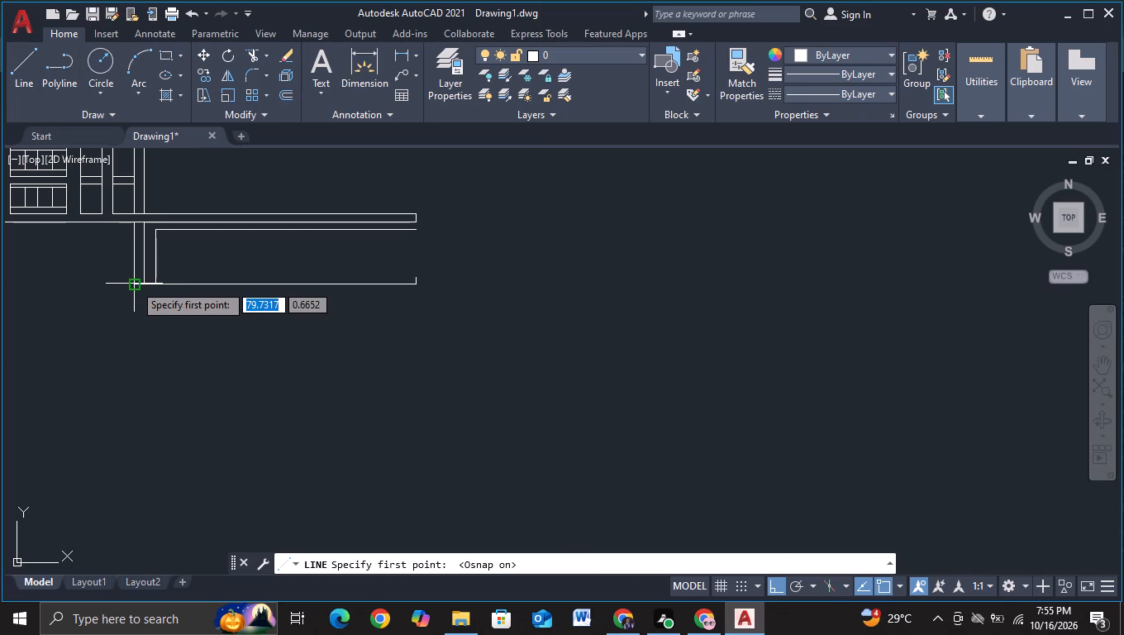
left_click(136, 285)
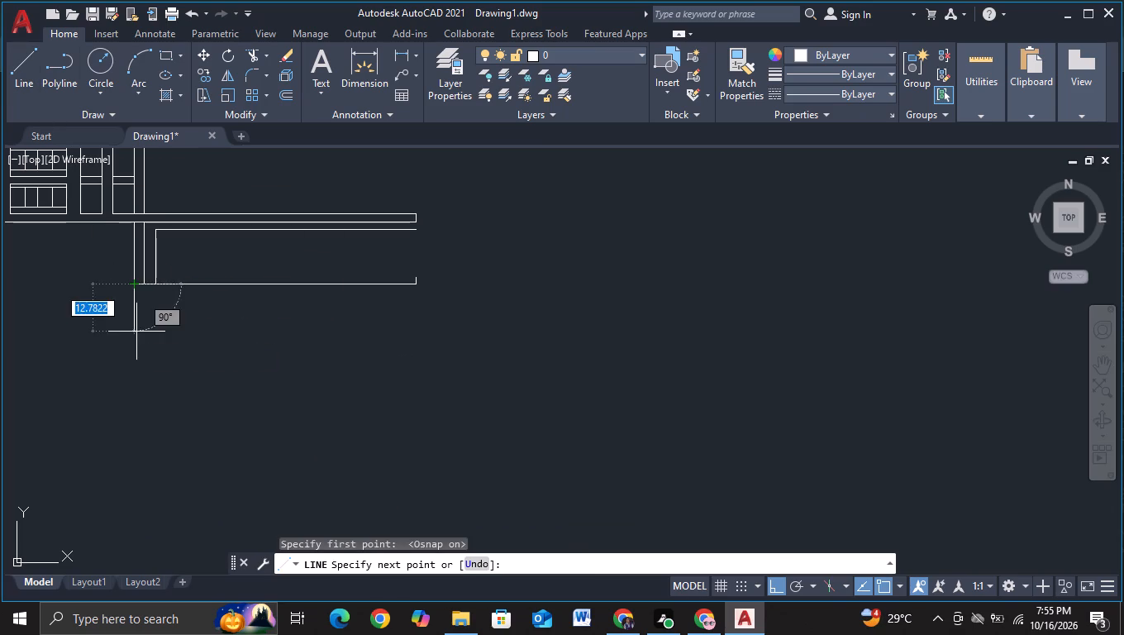
left_click(137, 297)
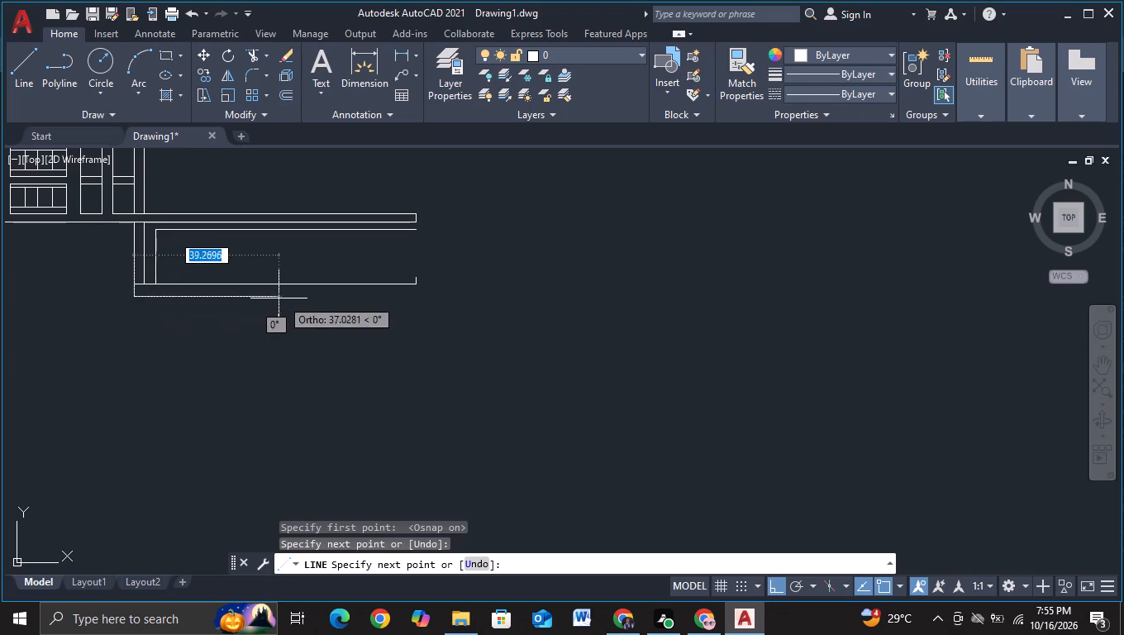
left_click(416, 298)
left_click(415, 289)
key("Escape")
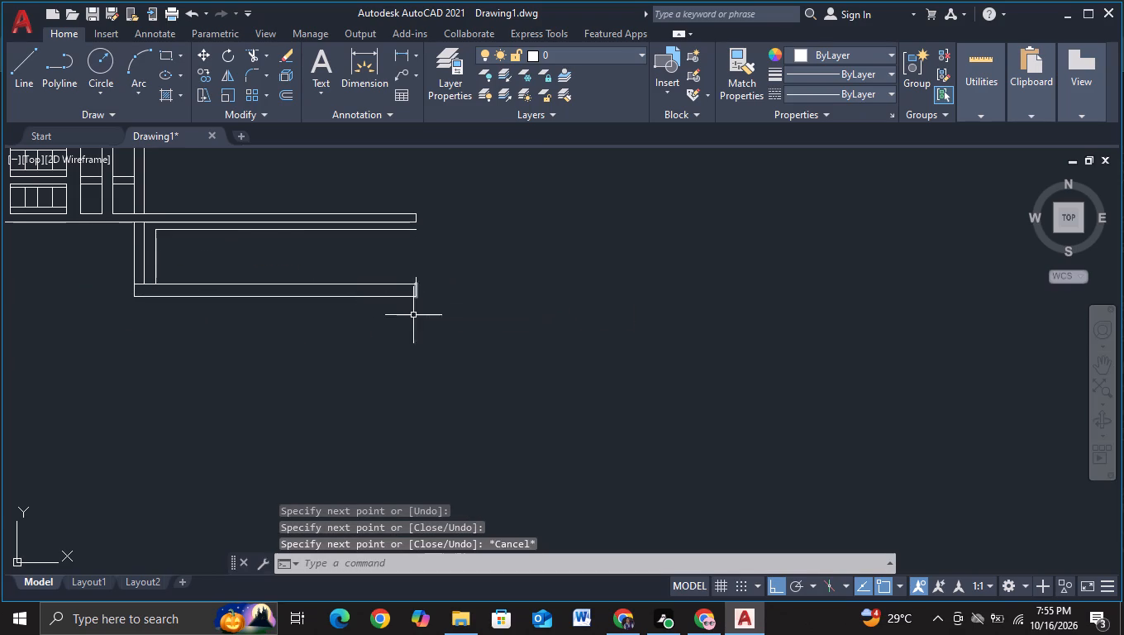
Trim off the short end line projecting above the new lower band at the wing's outer end.
scroll(413, 336, "up", 2)
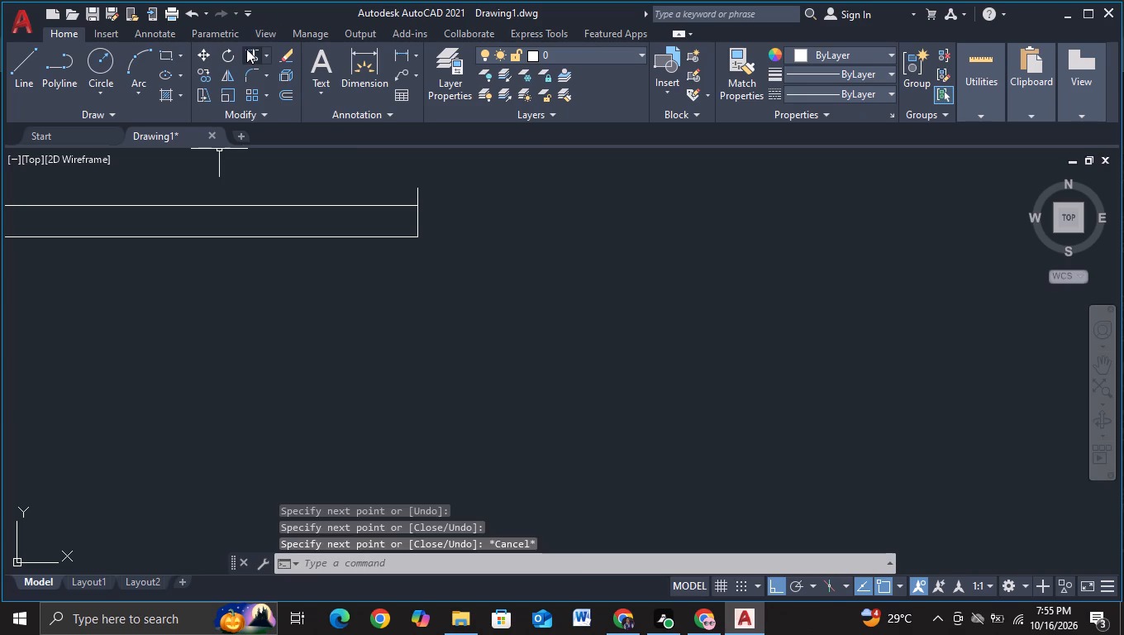
left_click(246, 49)
left_click(419, 197)
scroll(420, 195, "down", 2)
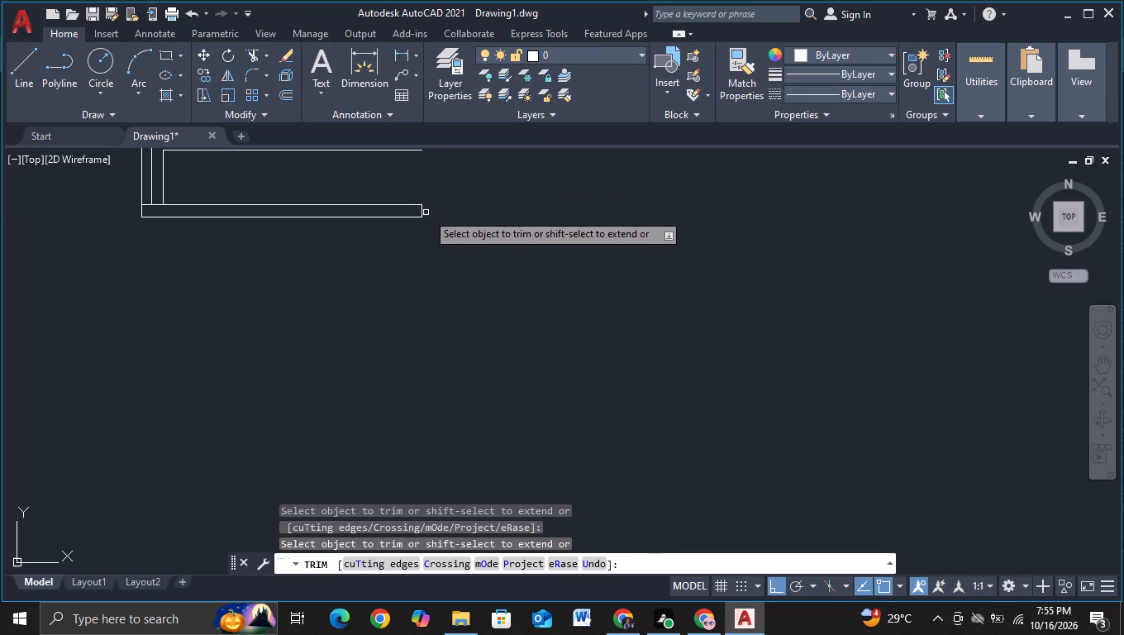
Trim away the horizontal line pieces crossing the wing's post at the lower band and the upper band.
middle_click_drag(412, 346, 558, 437)
middle_click_drag(323, 362, 331, 386)
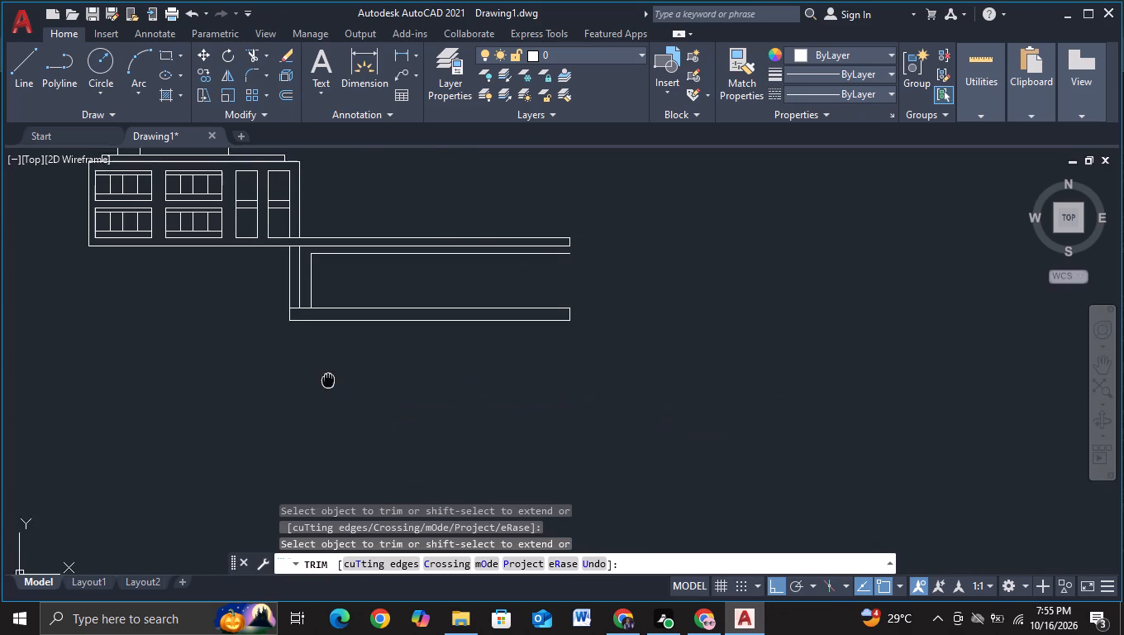
middle_click_drag(331, 386, 345, 408)
scroll(346, 403, "up", 1)
left_click(24, 81)
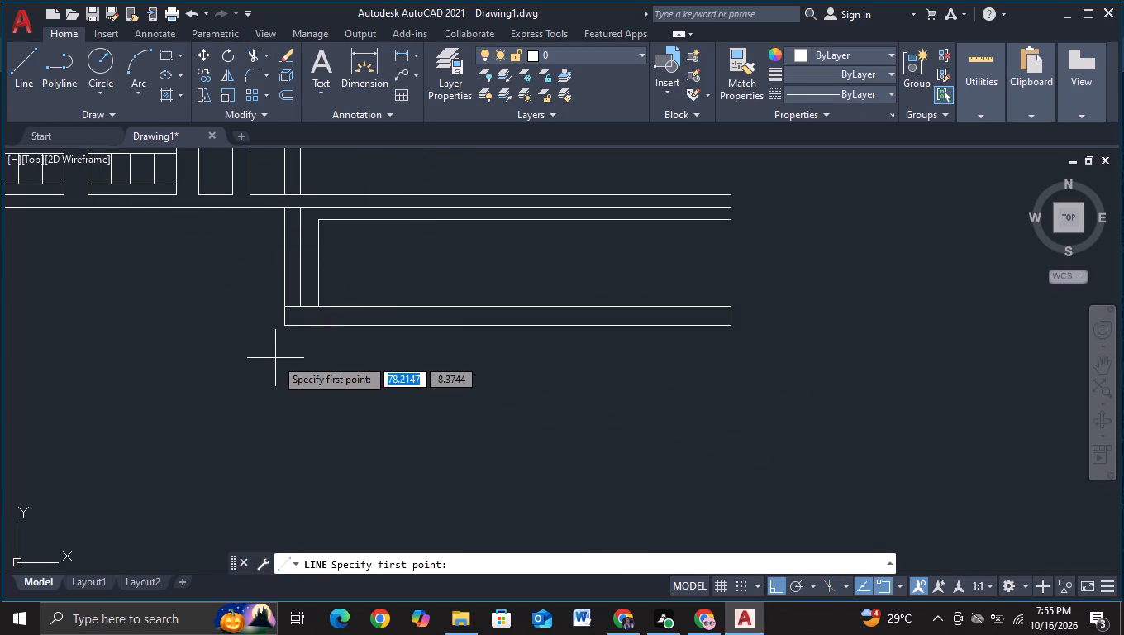
left_click(249, 56)
left_click(289, 305)
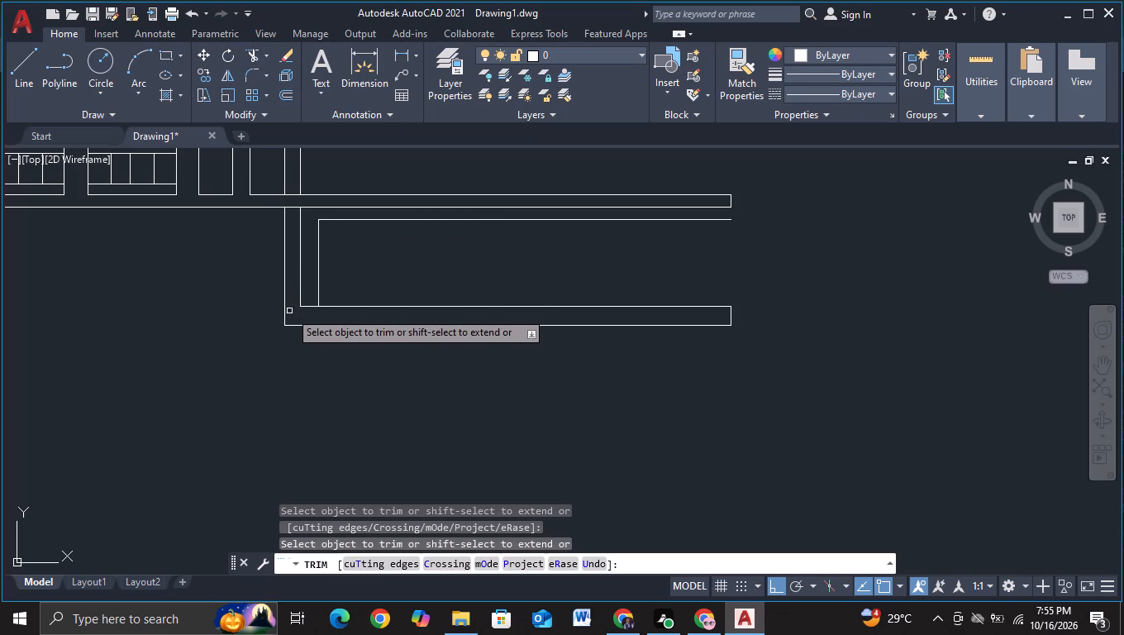
middle_click_drag(287, 348, 221, 394)
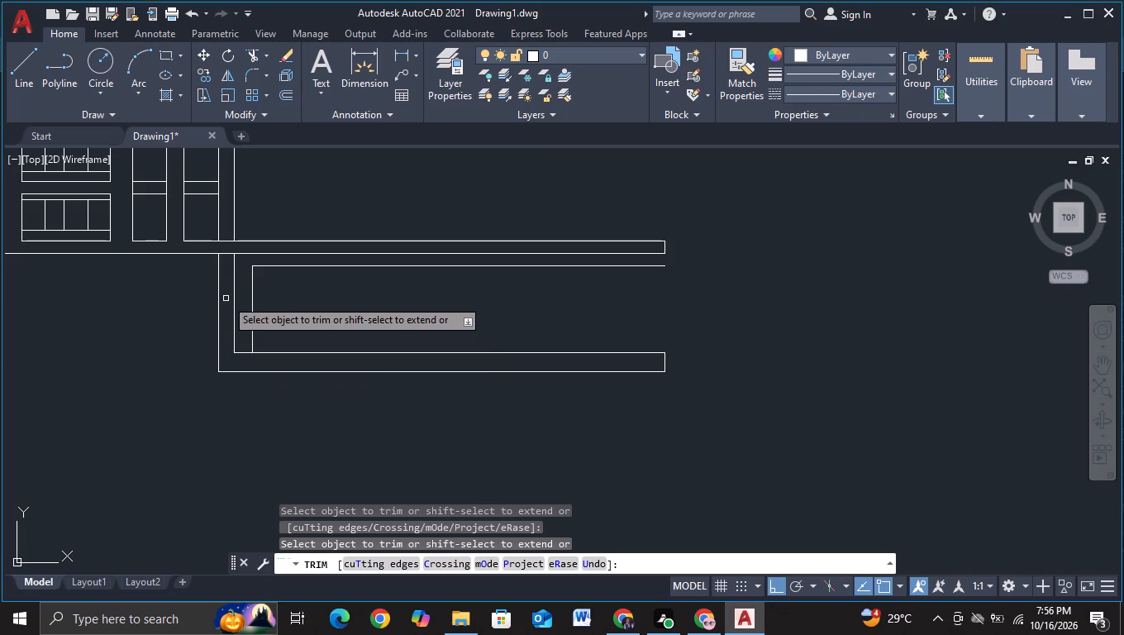
left_click(228, 254)
scroll(225, 252, "up", 1)
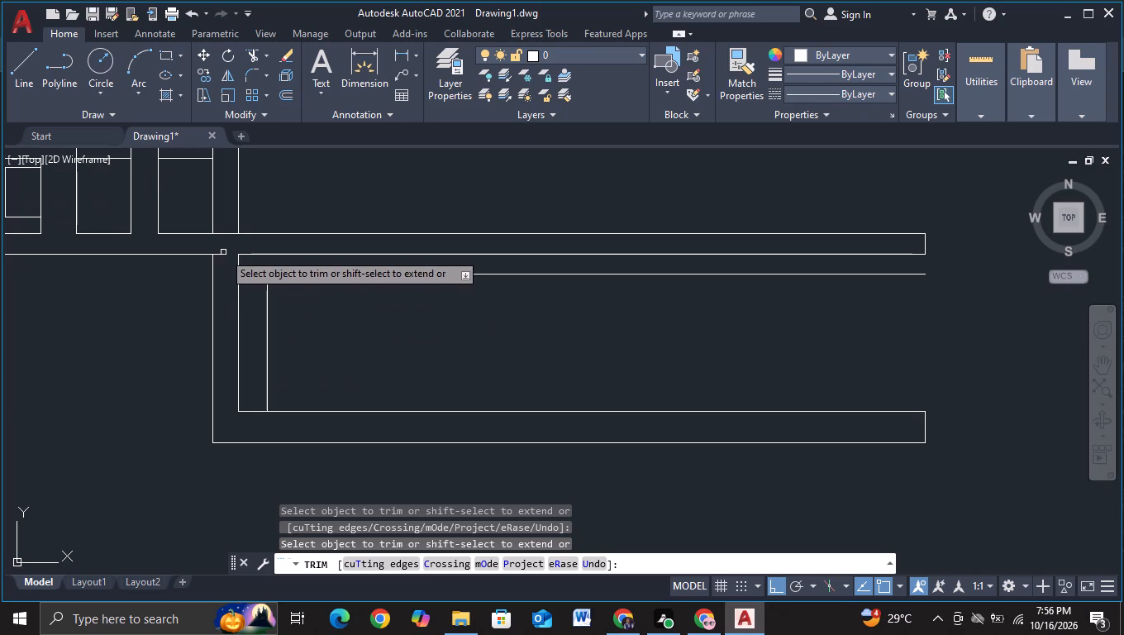
left_click(220, 255)
scroll(322, 310, "down", 1)
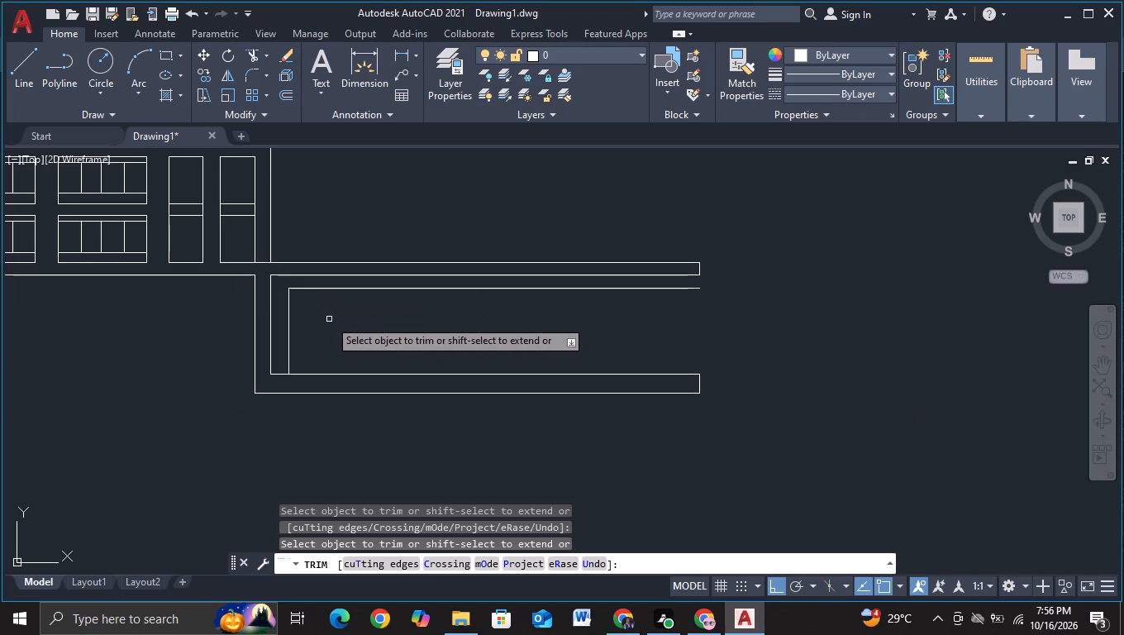
Replace the frame's left line with lines about 12.72 units down, 70.69 across and back up to the top line's outer end.
middle_click_drag(329, 319, 280, 311)
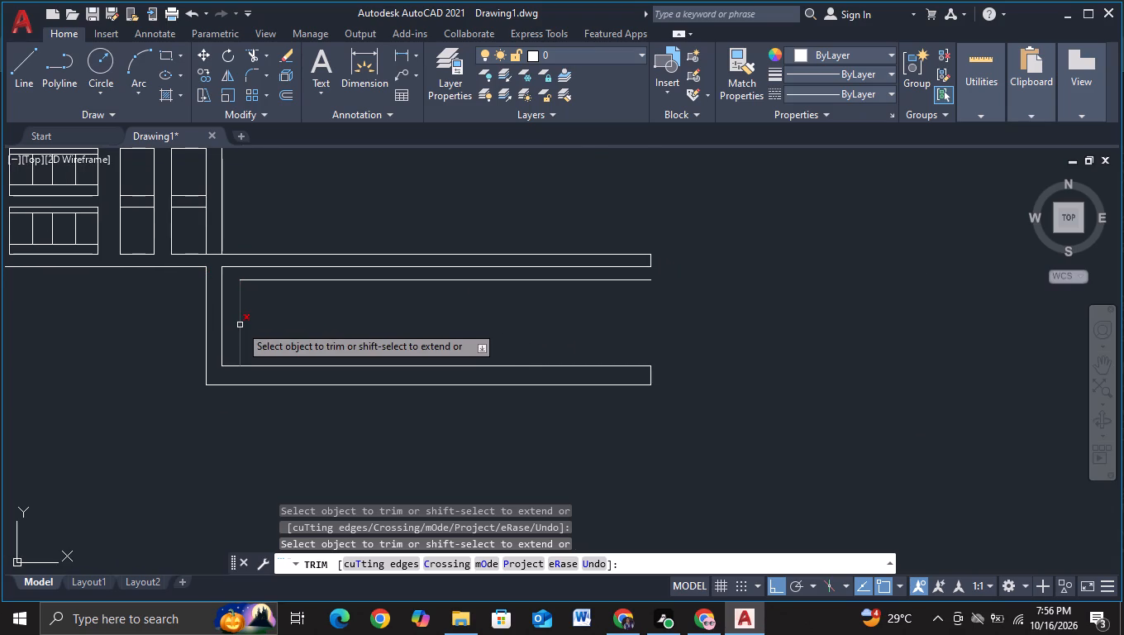
left_click(240, 325)
left_click(17, 81)
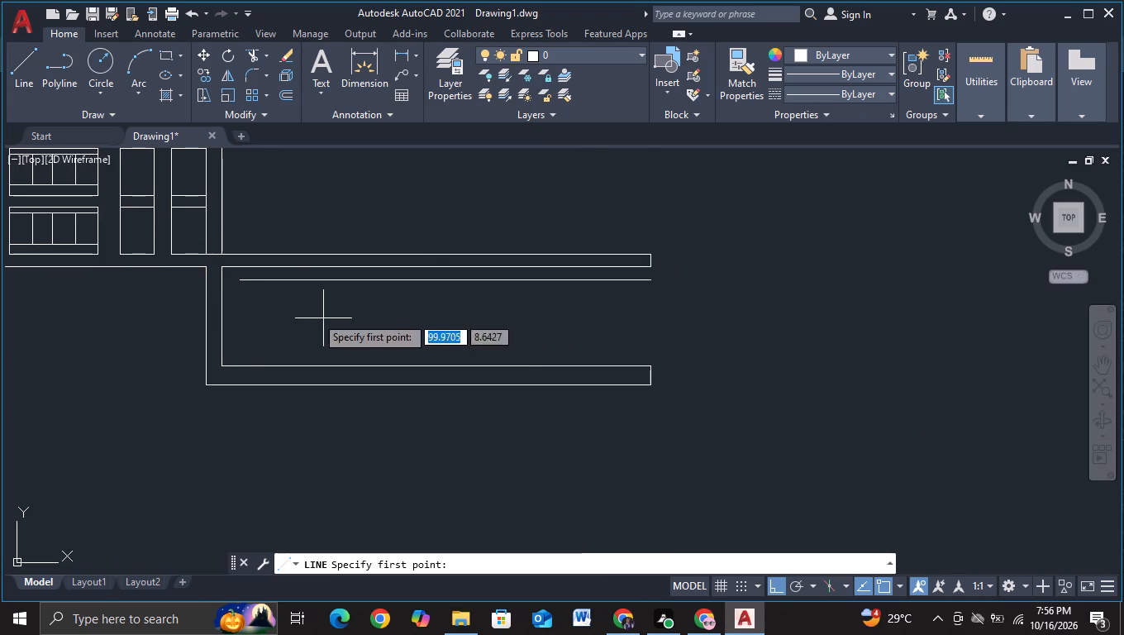
left_click(237, 279)
scroll(241, 356, "up", 1)
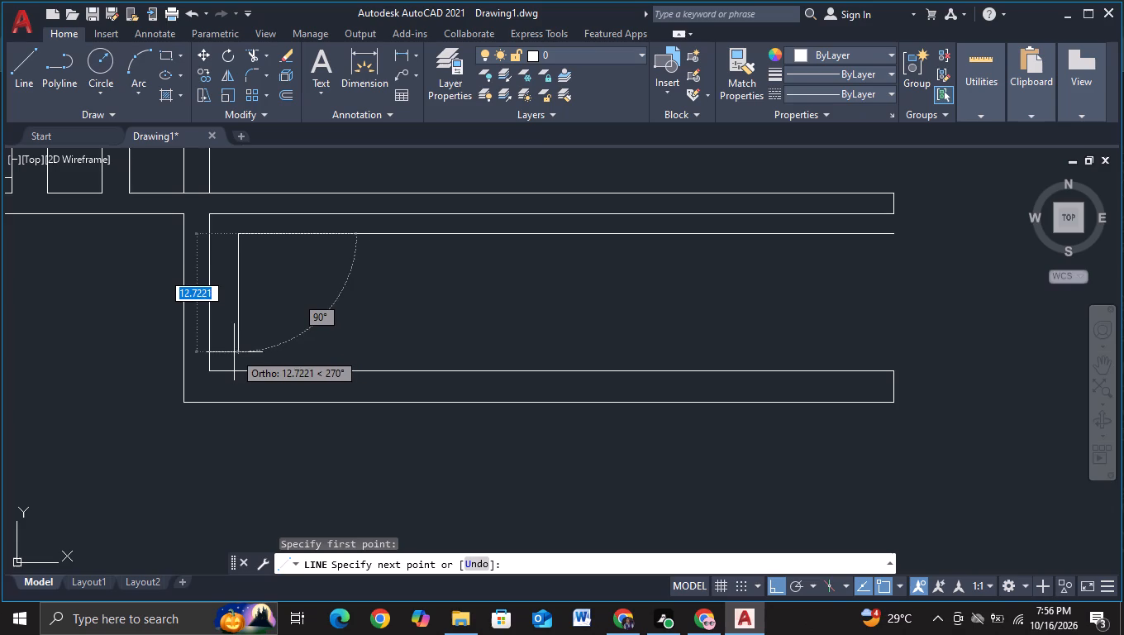
left_click(236, 351)
middle_click_drag(693, 333, 183, 345)
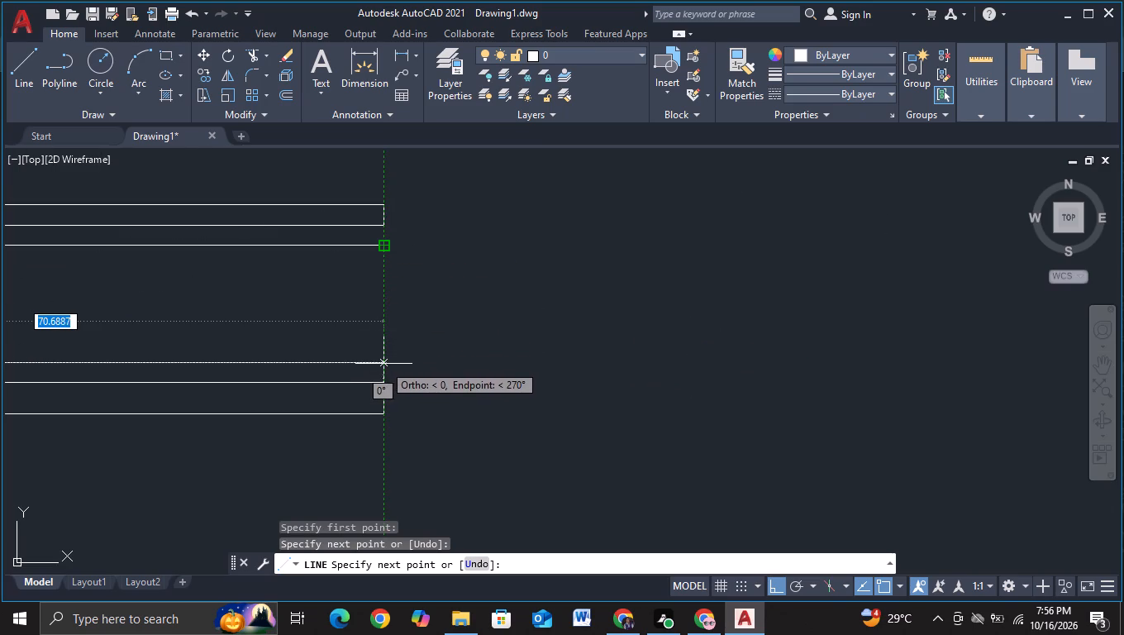
left_click(383, 364)
left_click(383, 251)
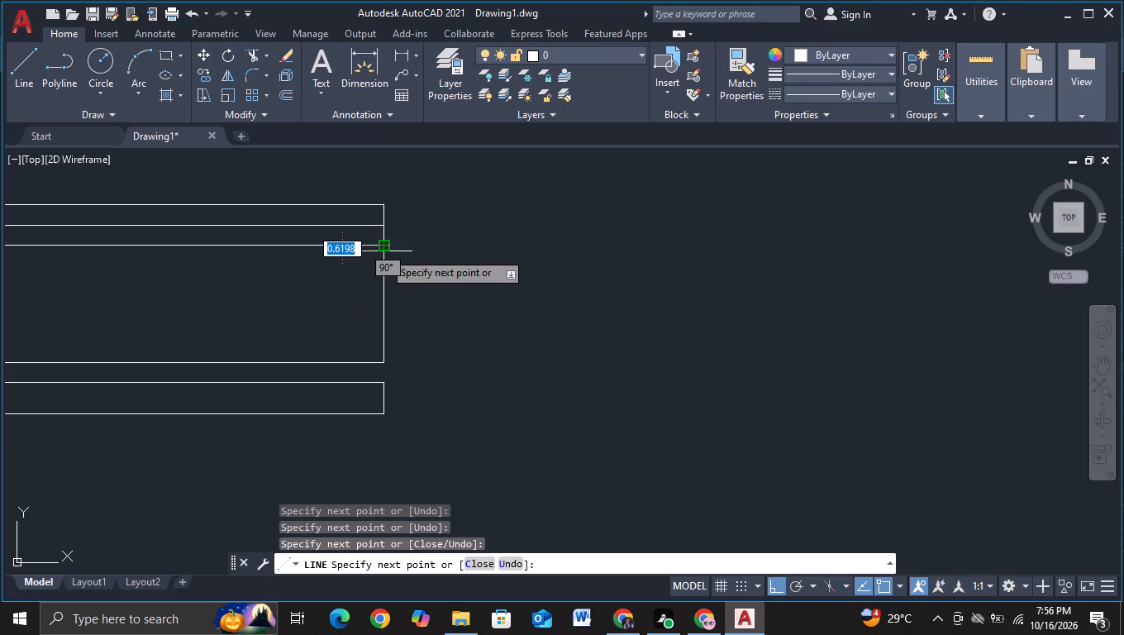
key("Escape")
Draw a vertical line across the bands and frame near the frame's left end, from above the upper band to below the lower band.
middle_click_drag(259, 317, 511, 325)
middle_click_drag(328, 322, 679, 341)
left_click(23, 88)
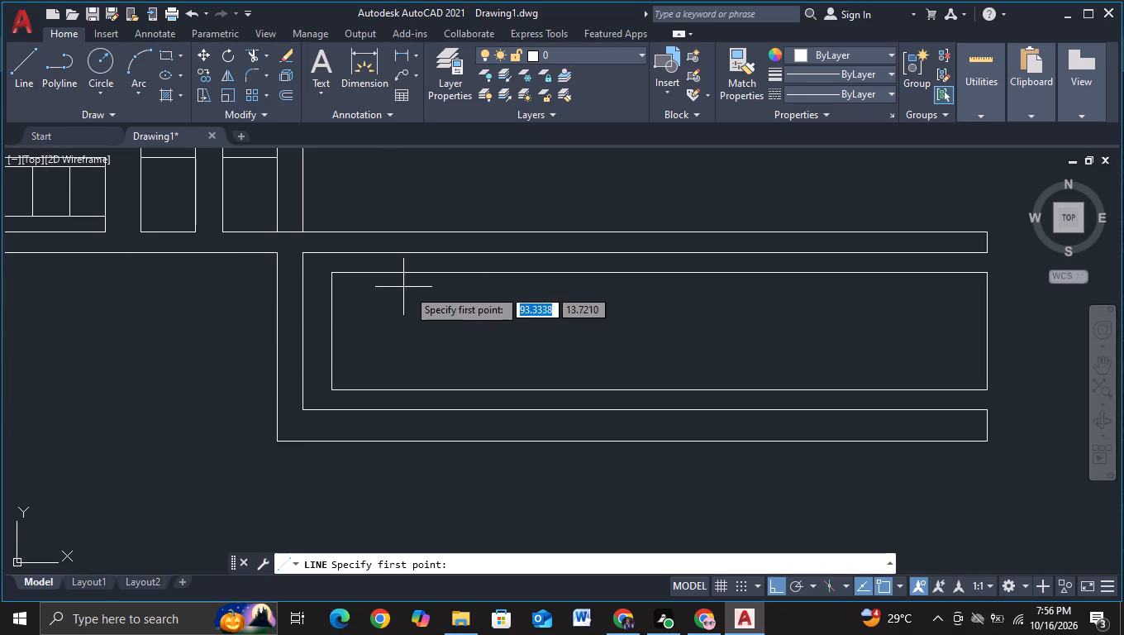
left_click(414, 204)
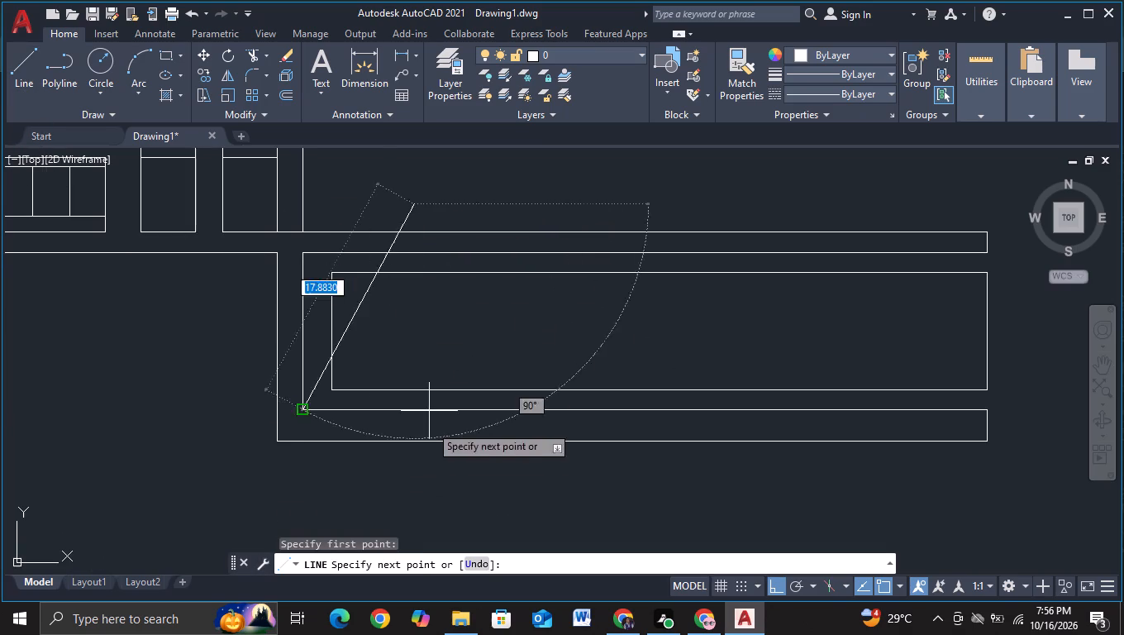
left_click(431, 479)
key("Escape")
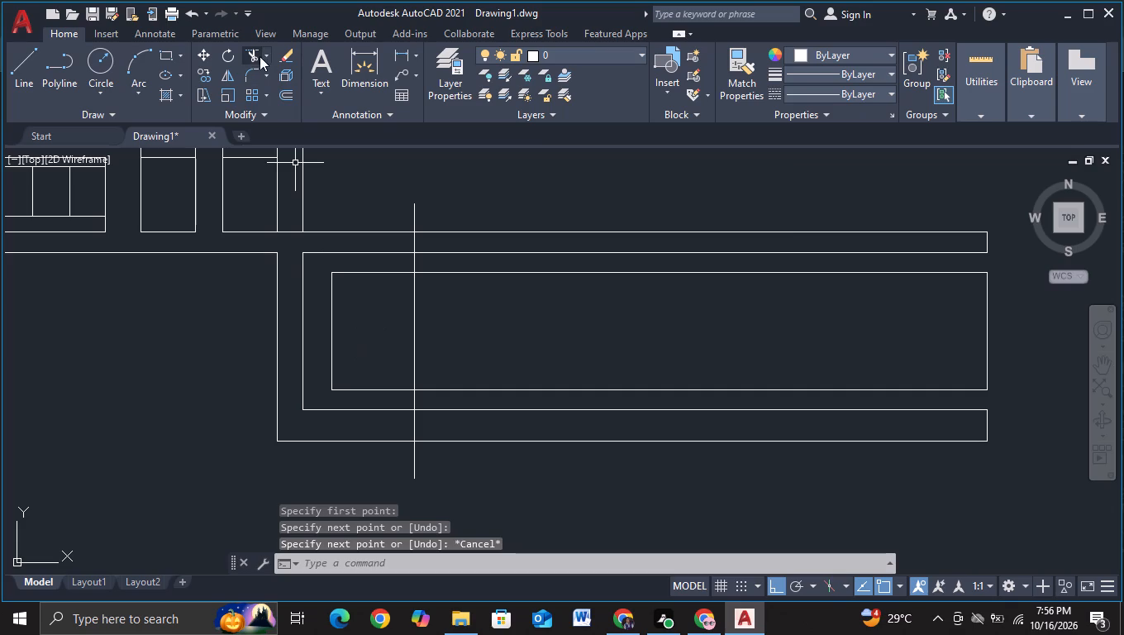
Trim off the parts of the new vertical line outside the frame, above its top line and below its bottom line.
left_click(255, 58)
left_click(415, 212)
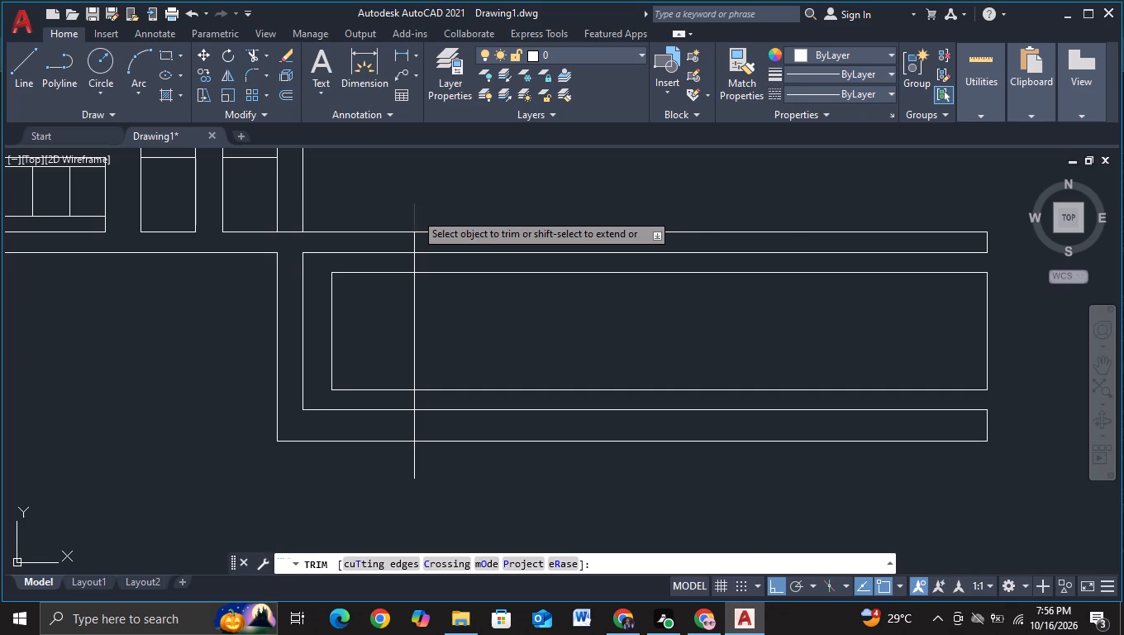
left_click(416, 239)
left_click(417, 265)
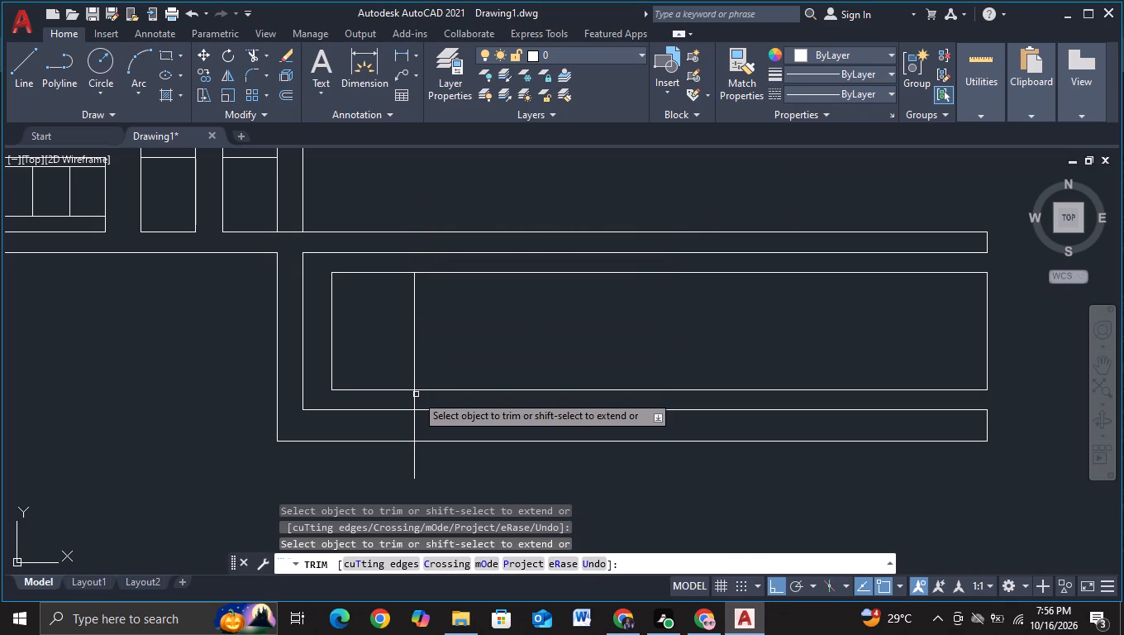
left_click(414, 400)
left_click(417, 423)
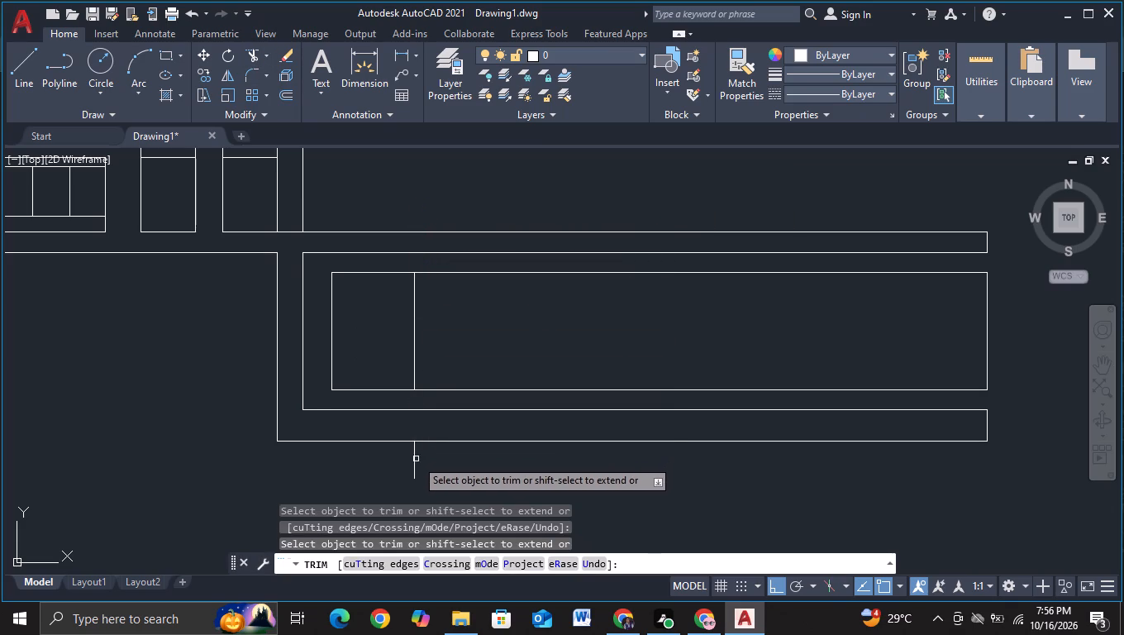
left_click(415, 460)
key("Escape")
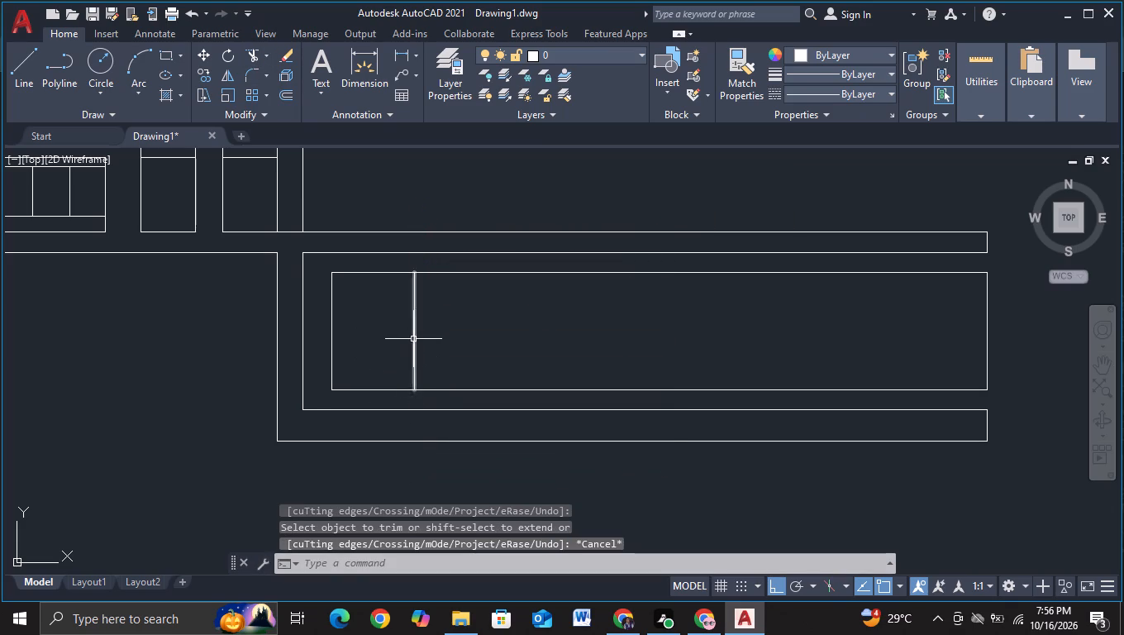
Copy the vertical divider six times along the frame toward its outer end, about 9 units apart, to form eight bays.
left_click(415, 341)
key("c")
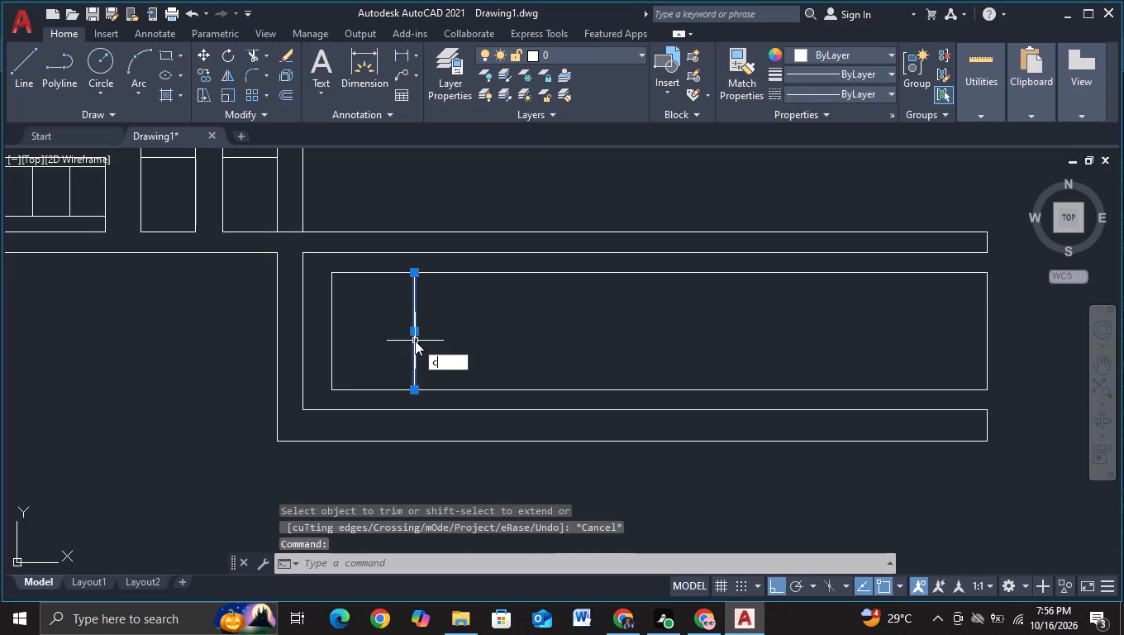
left_click(479, 389)
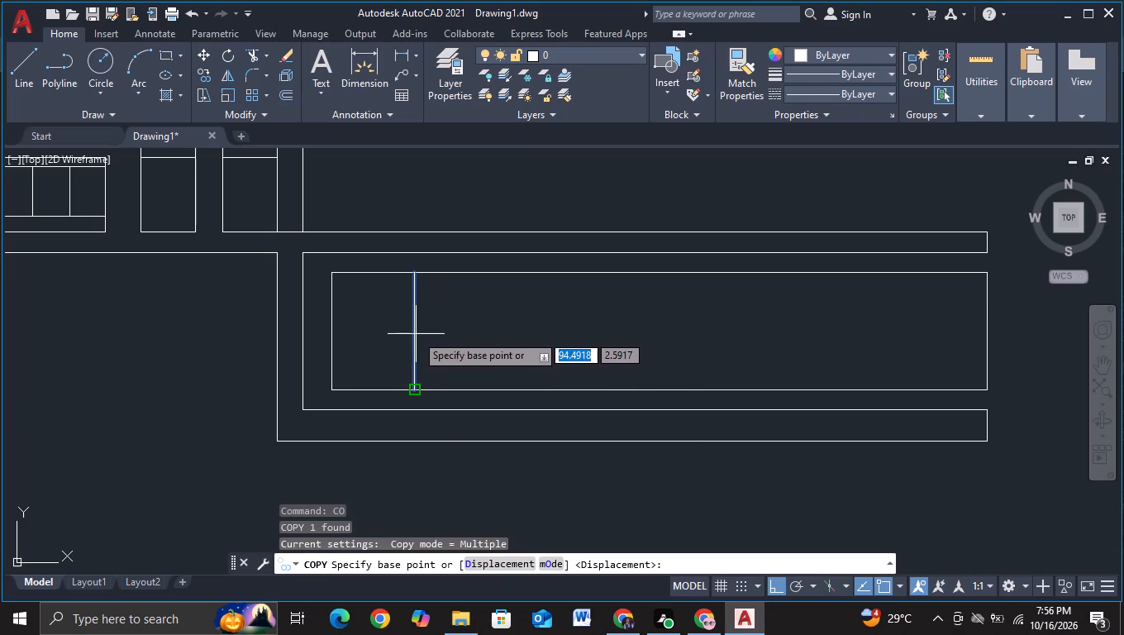
left_click(416, 335)
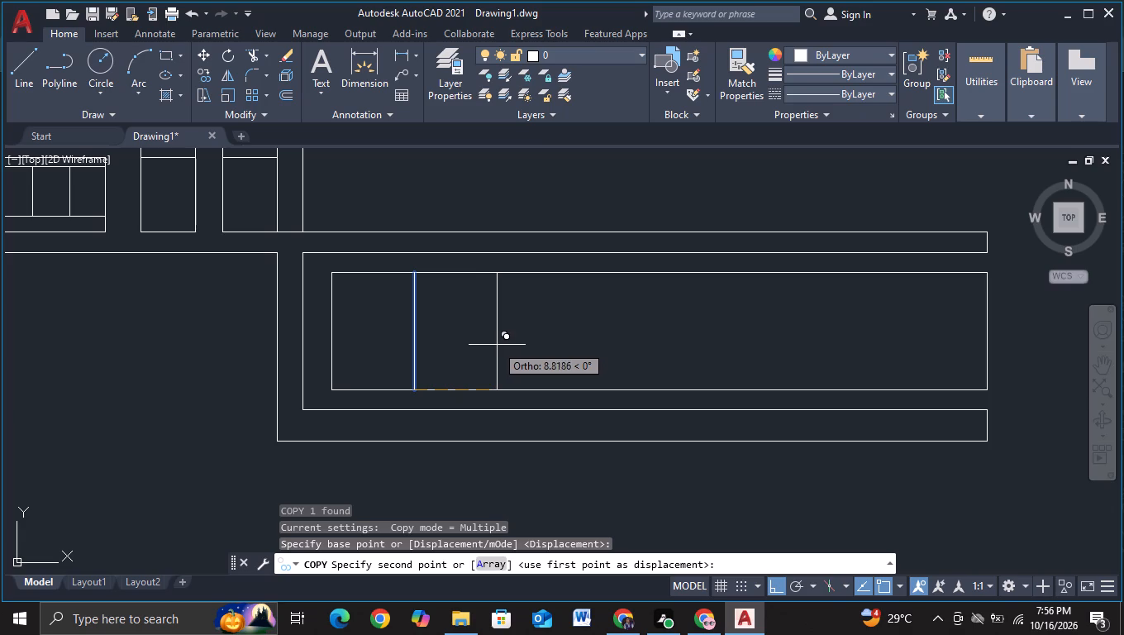
left_click(497, 345)
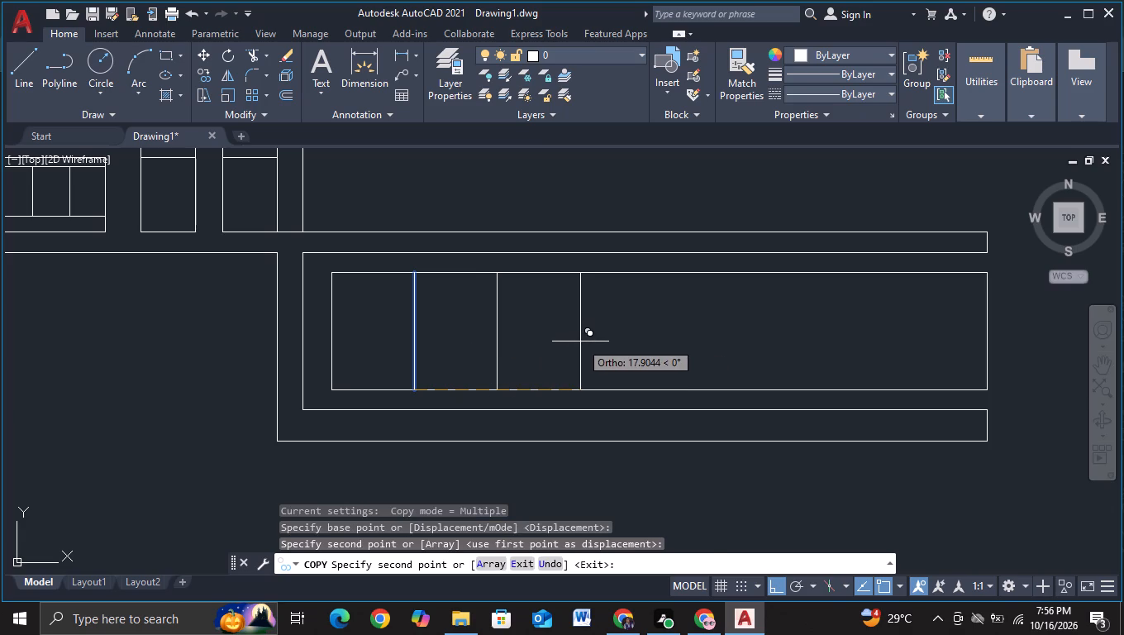
left_click(580, 341)
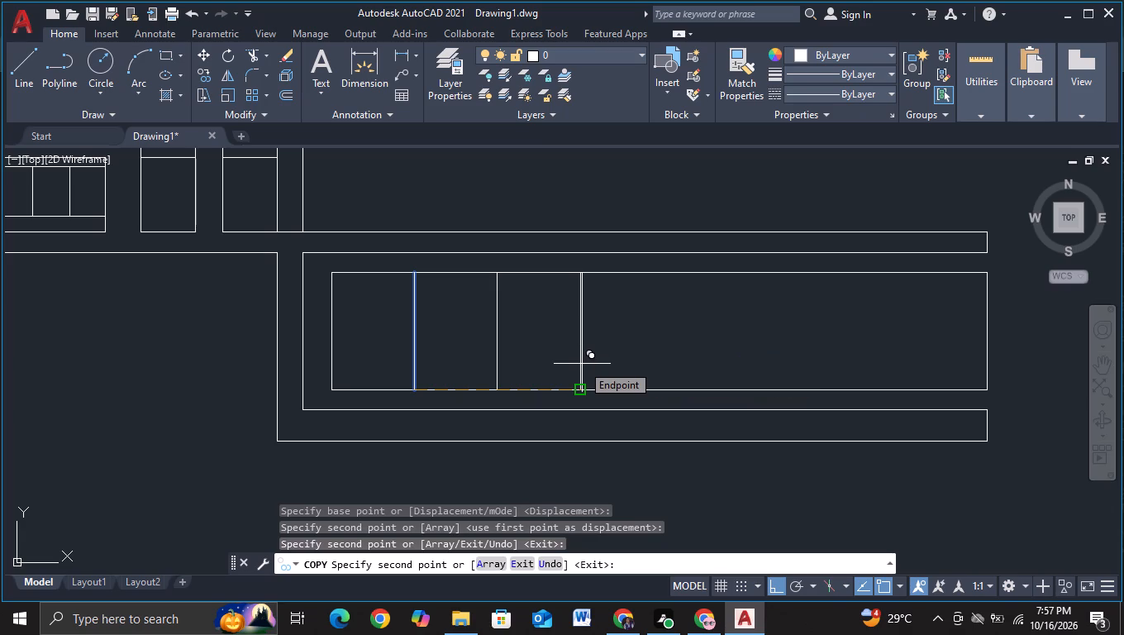
left_click(659, 370)
left_click(743, 360)
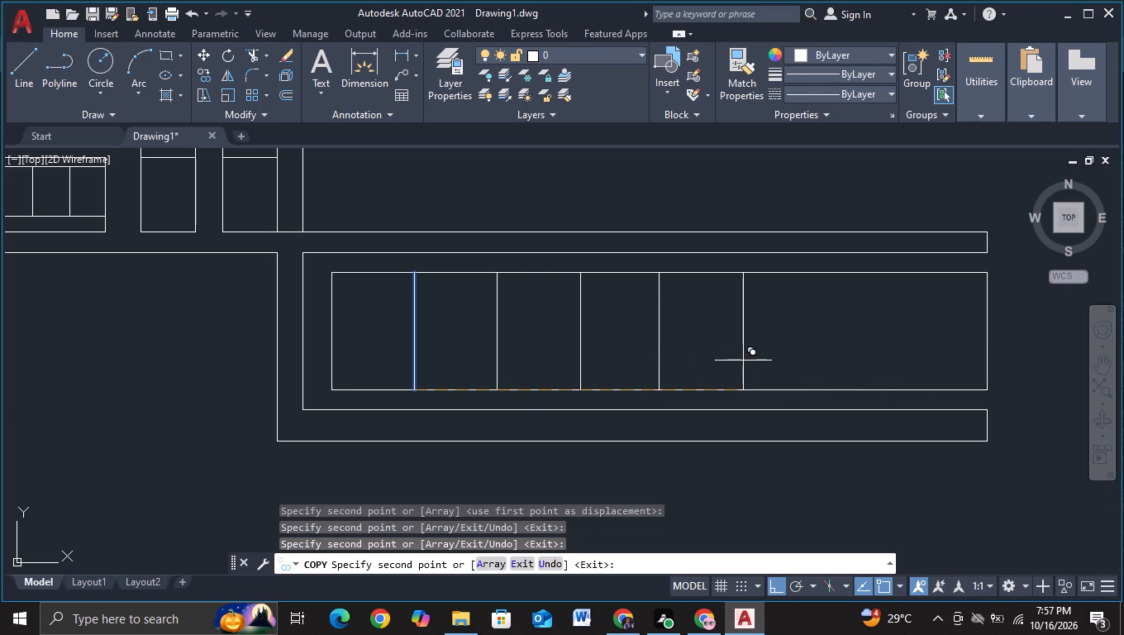
left_click(831, 364)
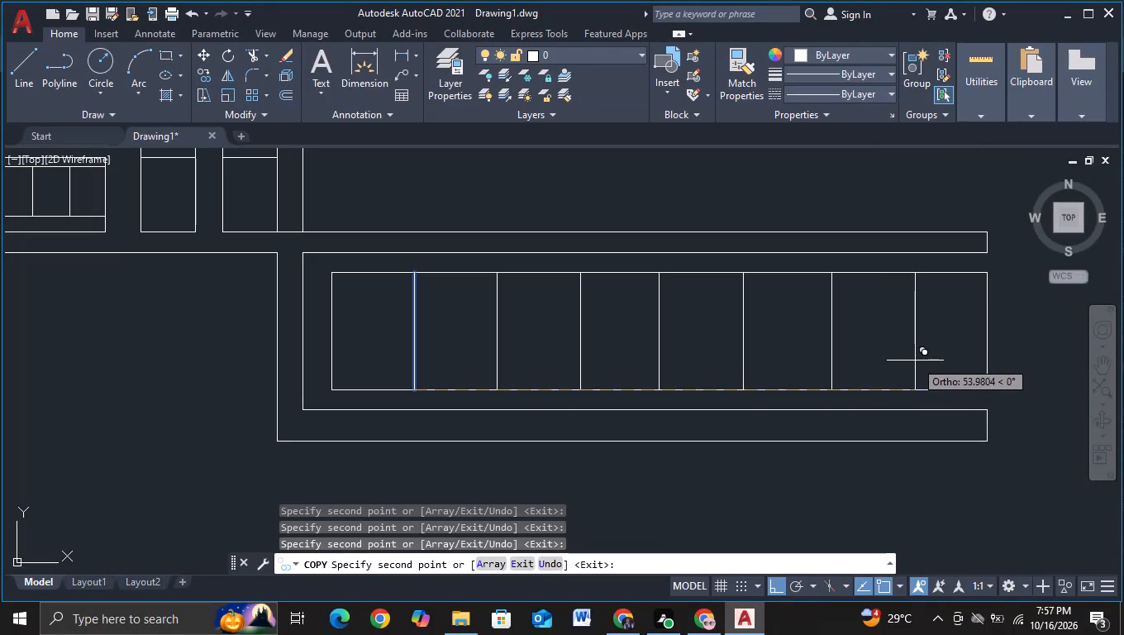
left_click(915, 360)
scroll(915, 360, "down", 2)
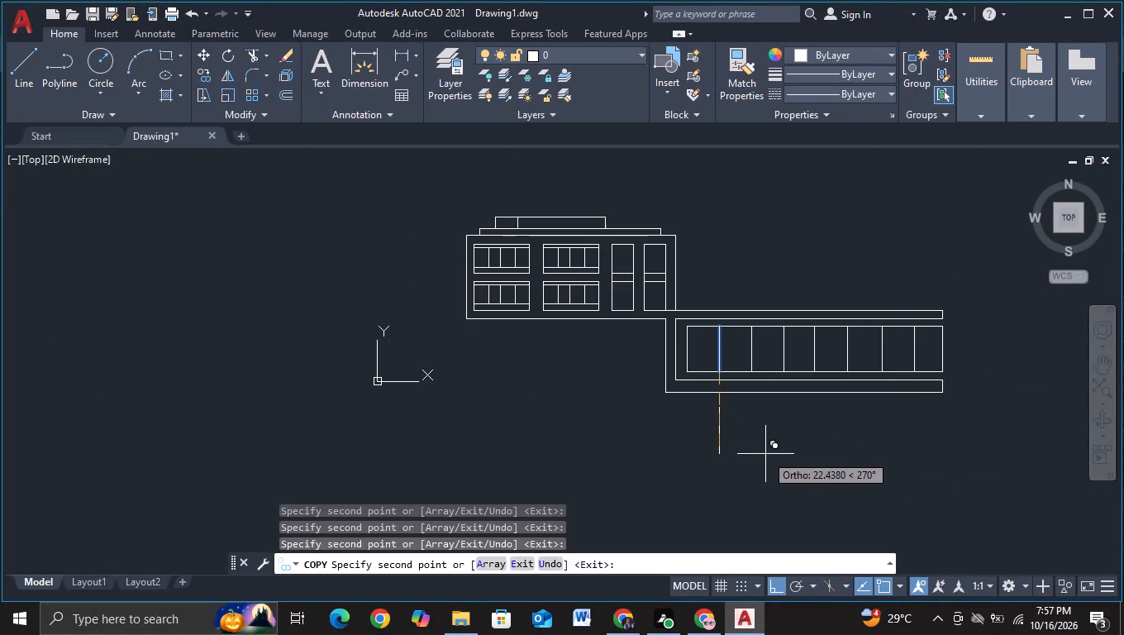
key("Escape")
Draw a diagonal in each of the frame's three bays nearest the post, from upper left corner to lower right corner.
scroll(766, 451, "up", 2)
middle_click_drag(768, 446, 494, 492)
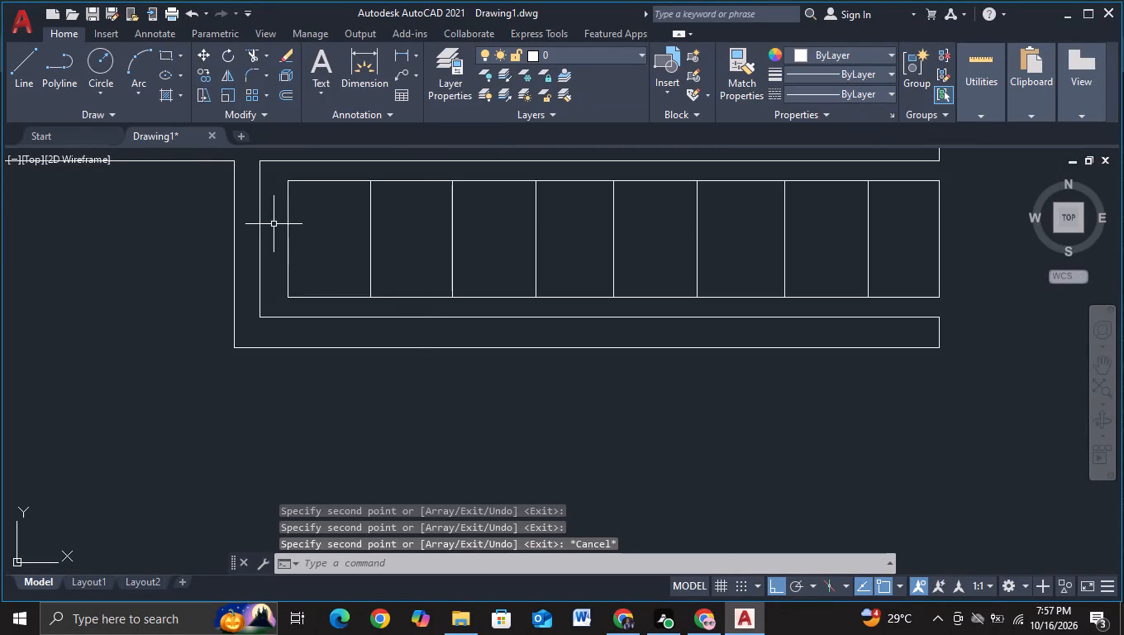
left_click(27, 78)
left_click(289, 185)
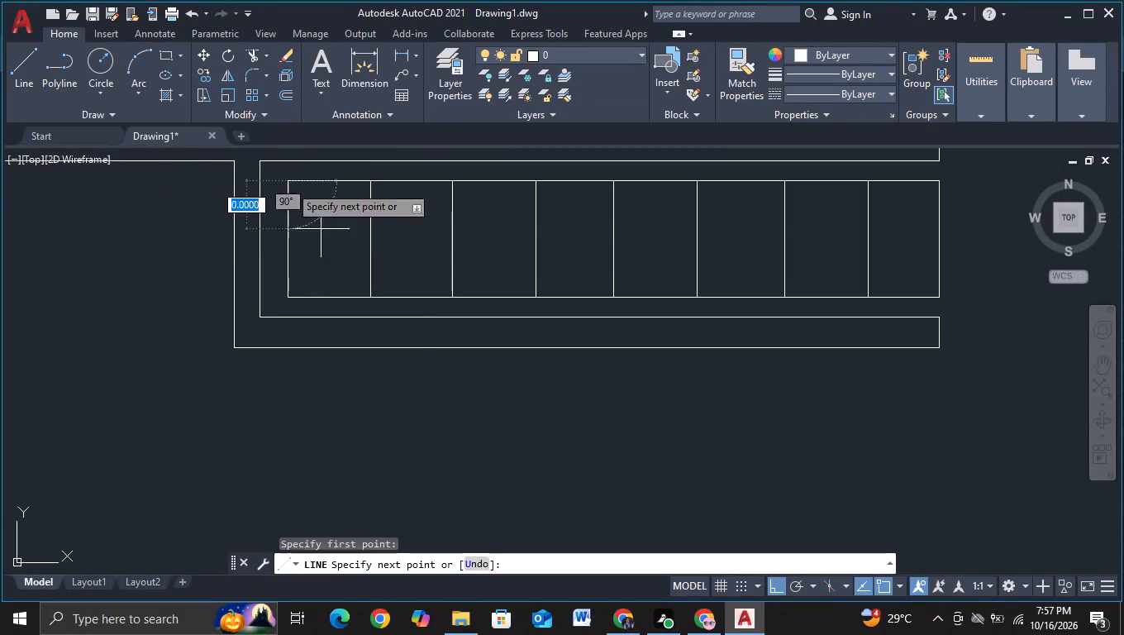
left_click(371, 294)
key("Escape")
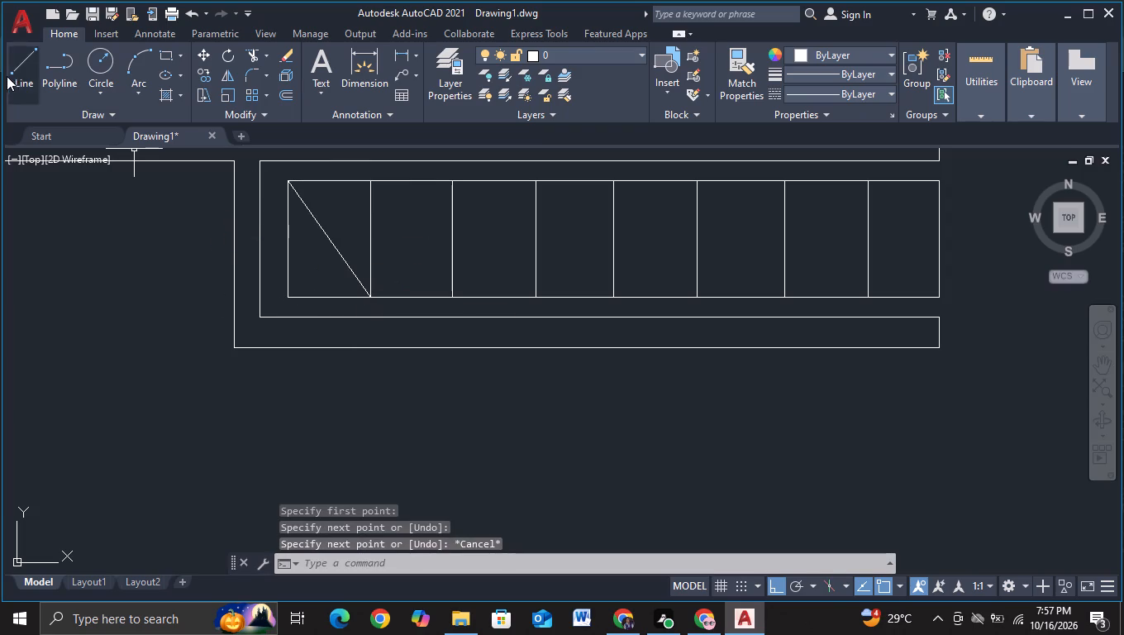
left_click(12, 73)
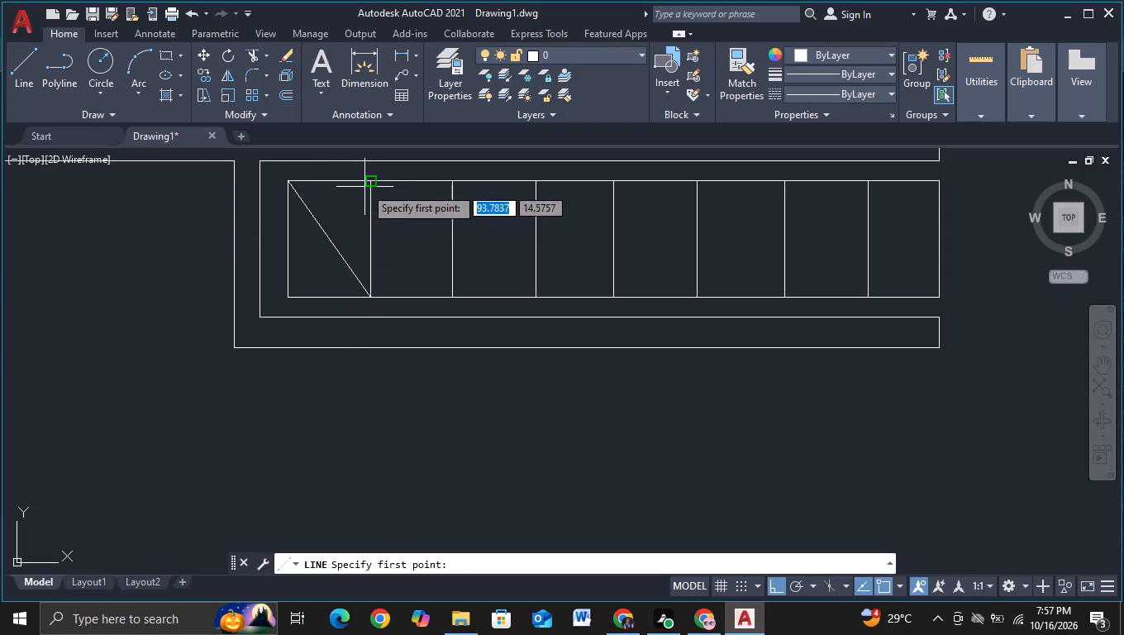
left_click(370, 184)
left_click(450, 292)
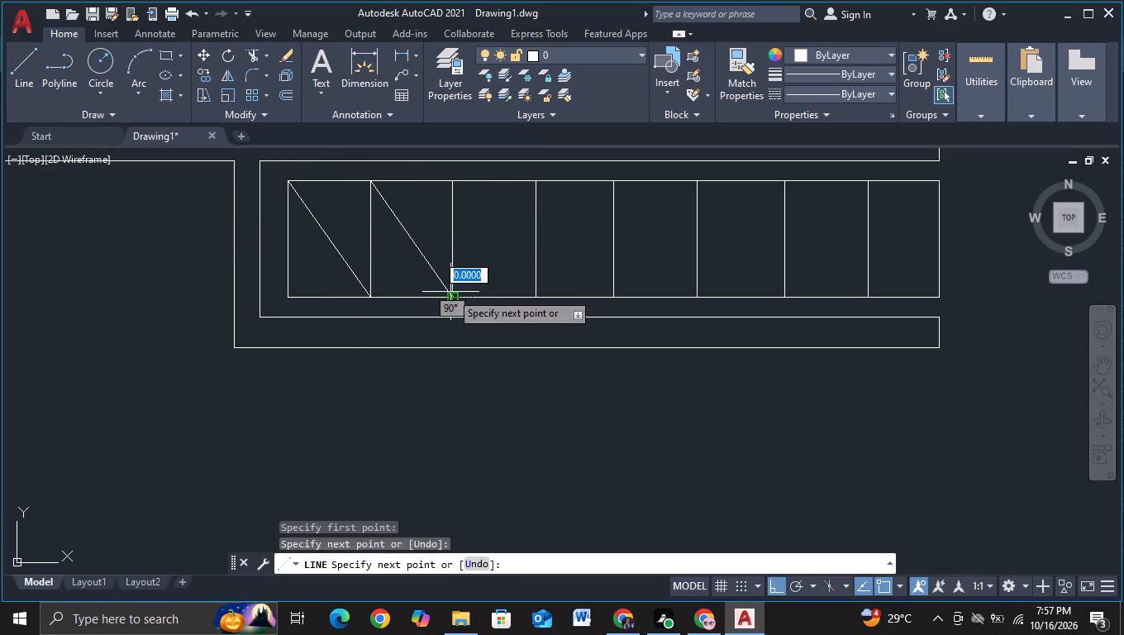
key("Escape")
left_click(25, 83)
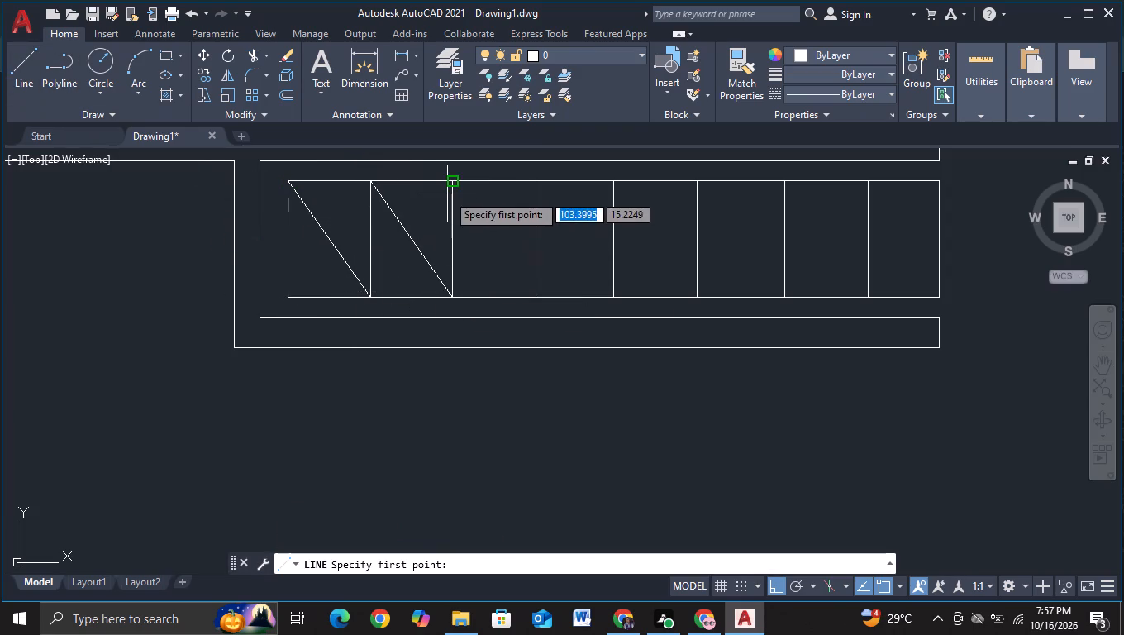
left_click(447, 193)
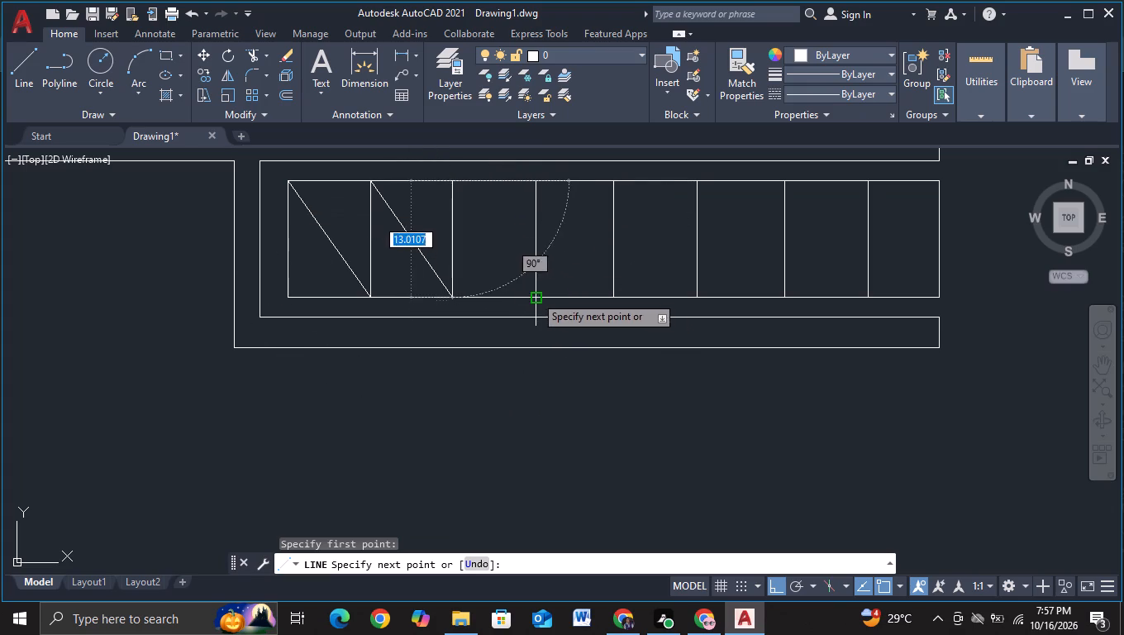
left_click(535, 295)
key("Escape")
Draw a diagonal in each of the frame's three outermost bays, from upper right corner to lower left corner.
left_click(17, 93)
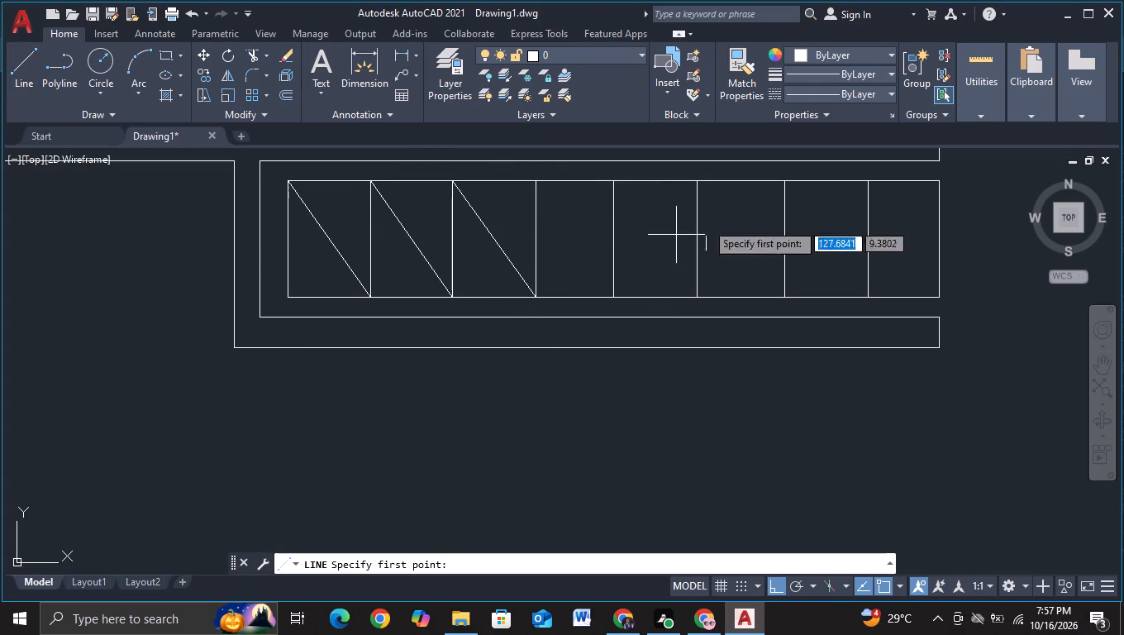
left_click(938, 189)
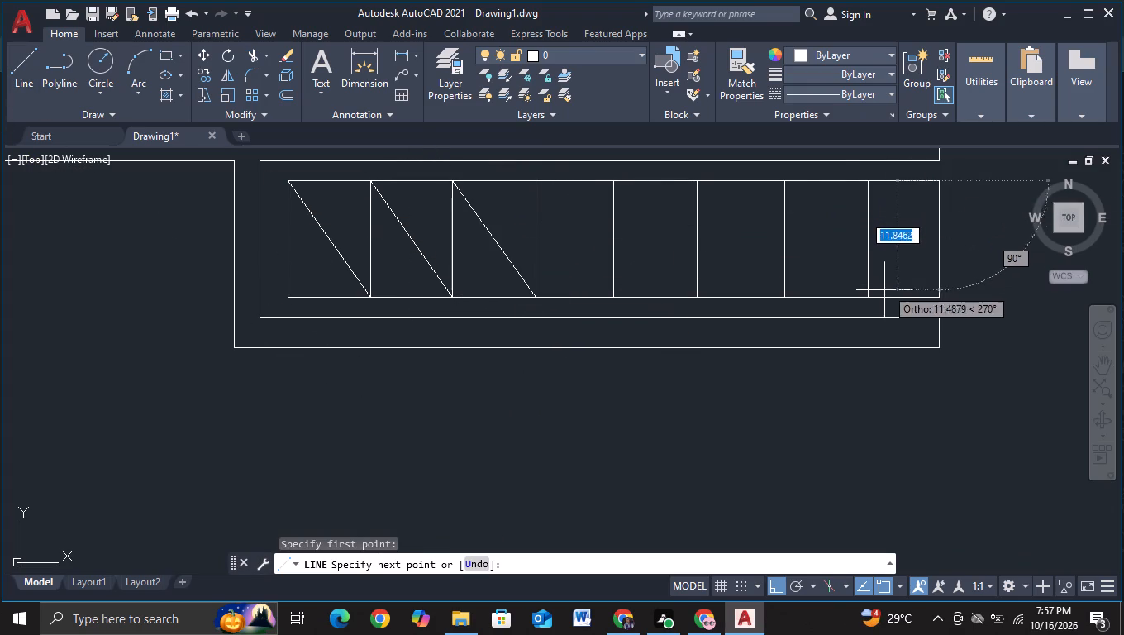
left_click(862, 296)
key("Escape")
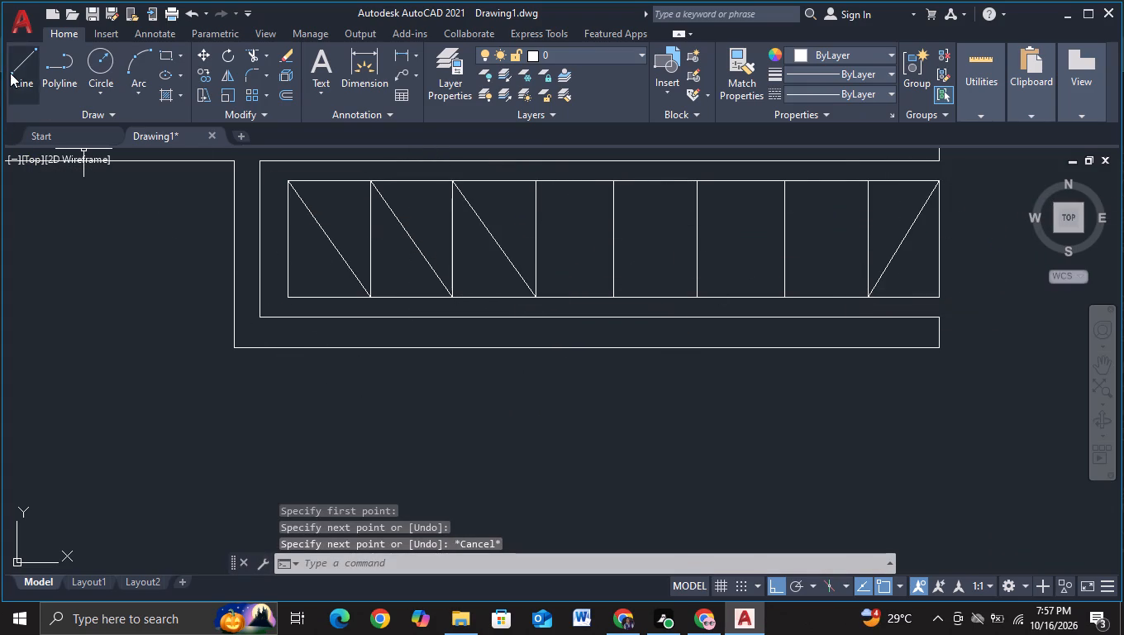
left_click(27, 82)
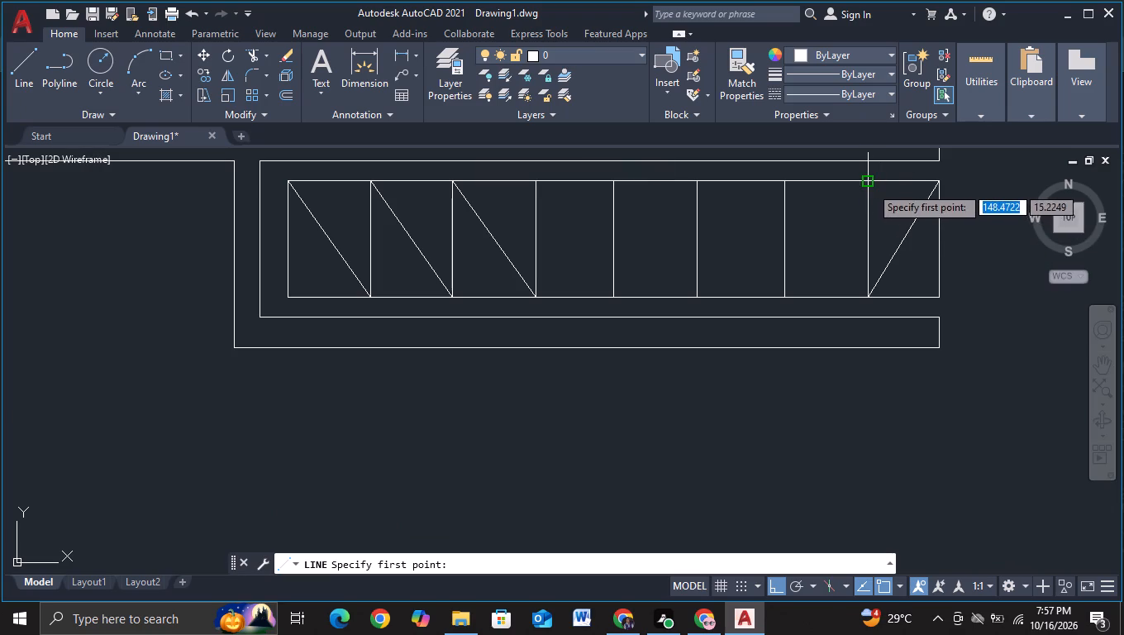
left_click(870, 185)
left_click(780, 290)
key("Escape")
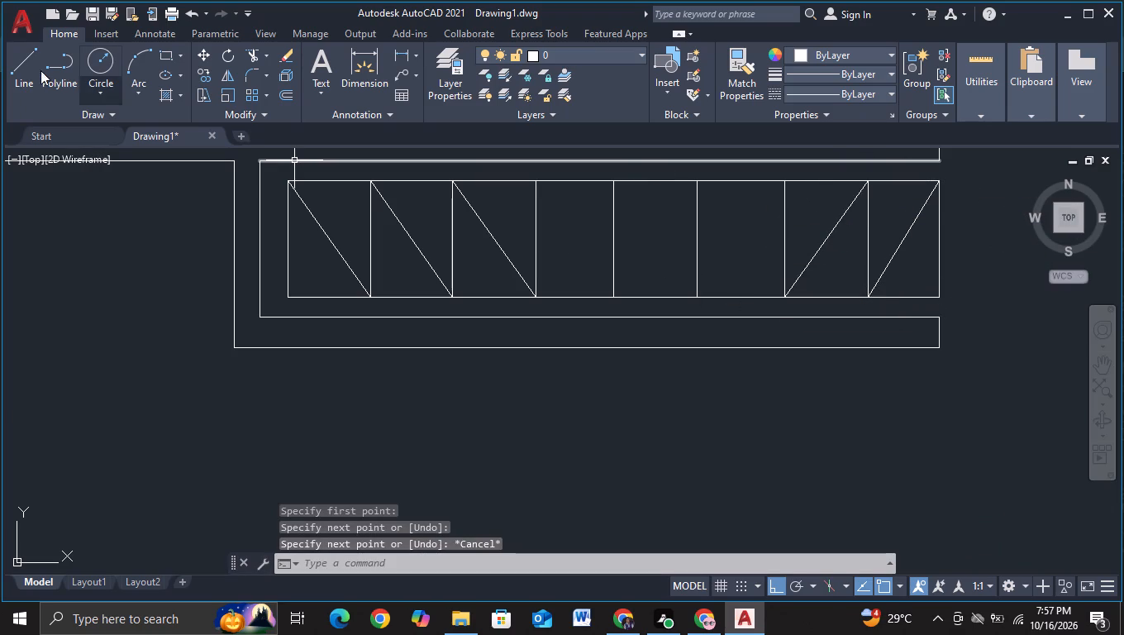
left_click(17, 65)
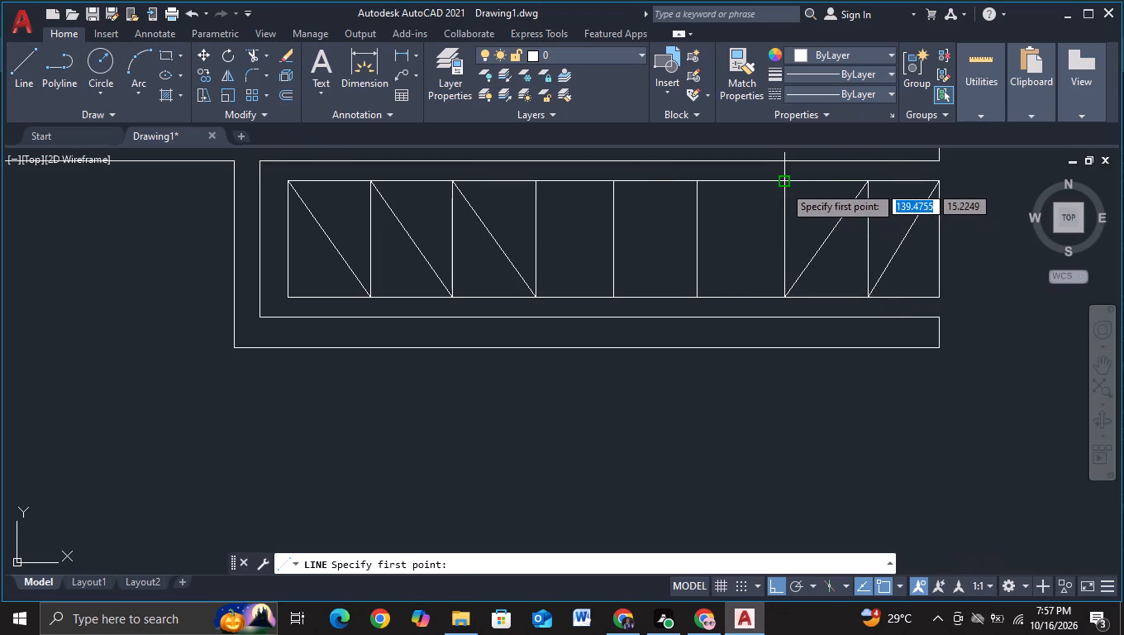
left_click(783, 185)
left_click(698, 282)
key("Escape")
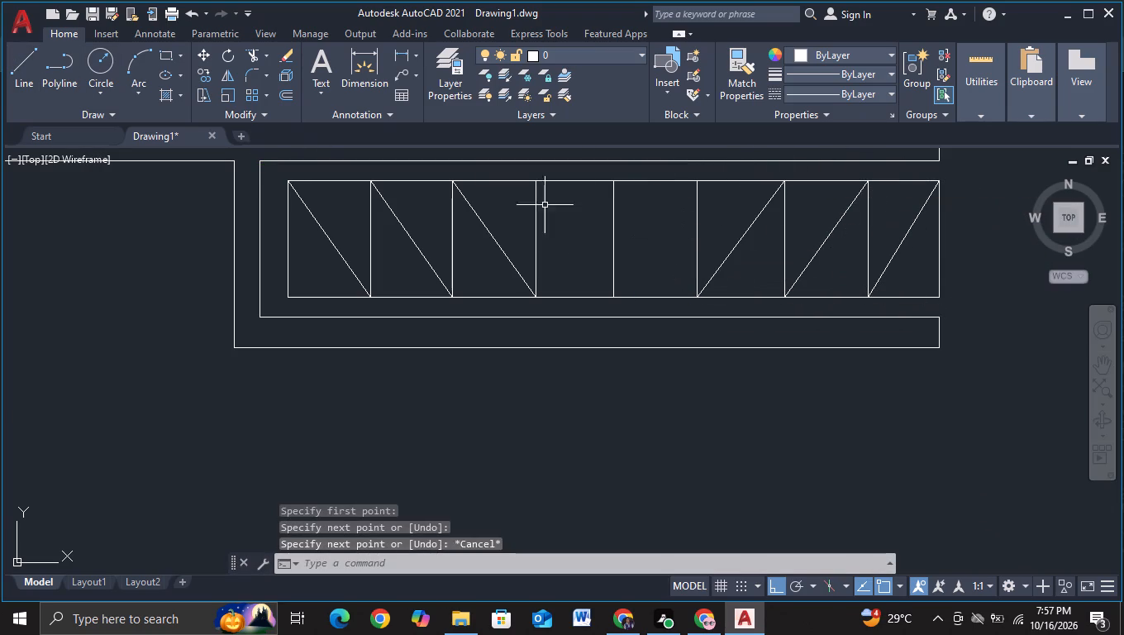
Draw diagonals joining the lower left and upper right corners in the two remaining middle bays of the frame.
left_click(21, 58)
left_click(697, 181)
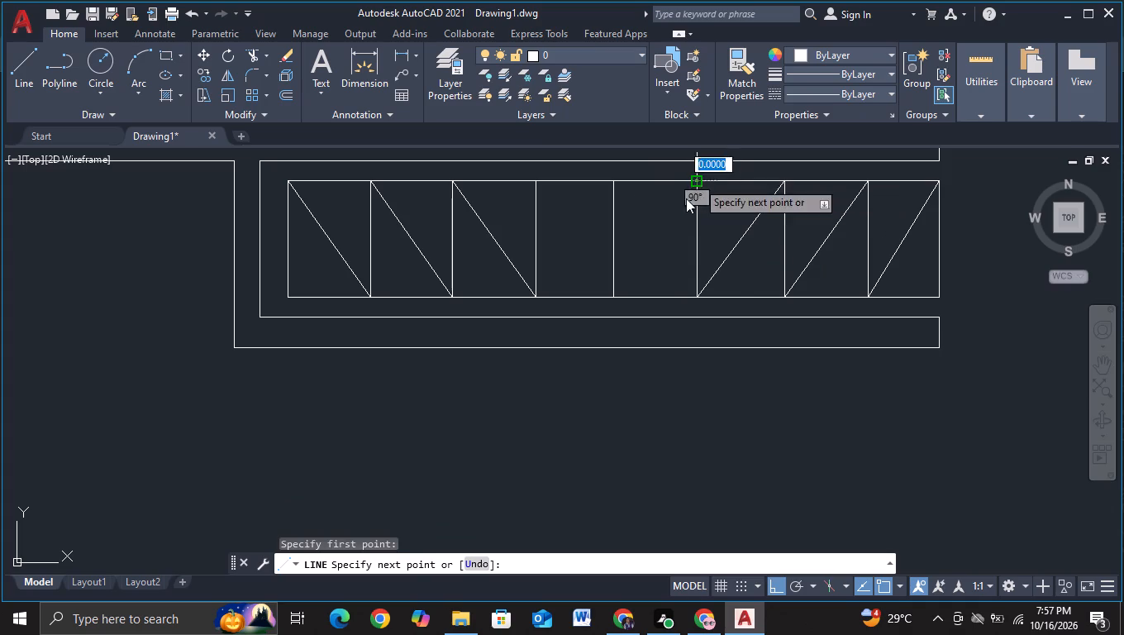
left_click(611, 287)
key("Escape")
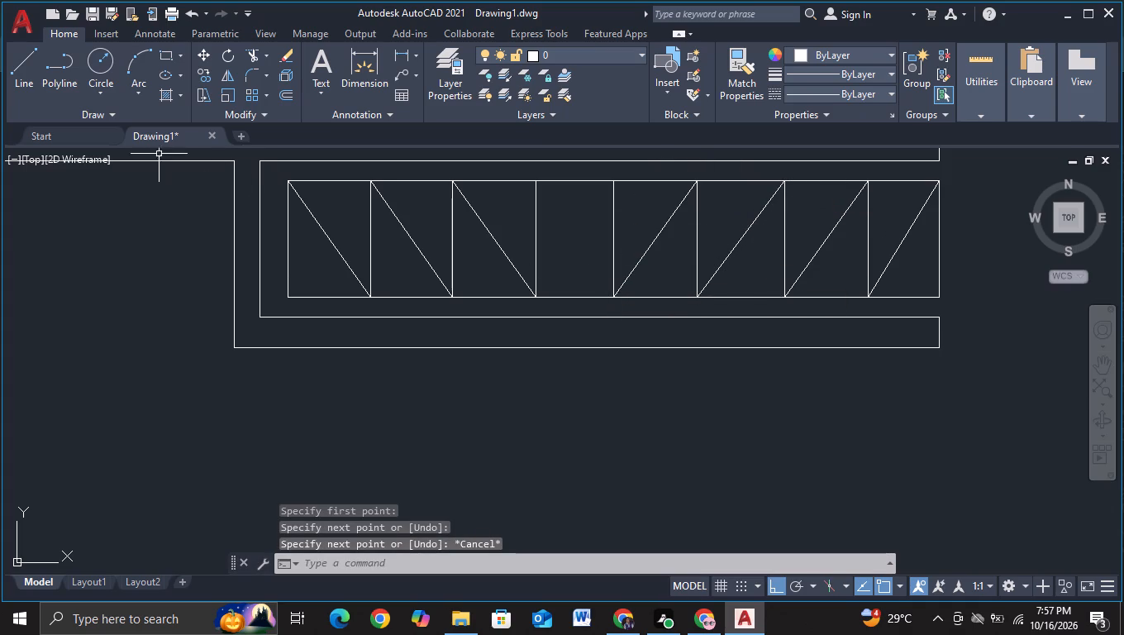
left_click(27, 88)
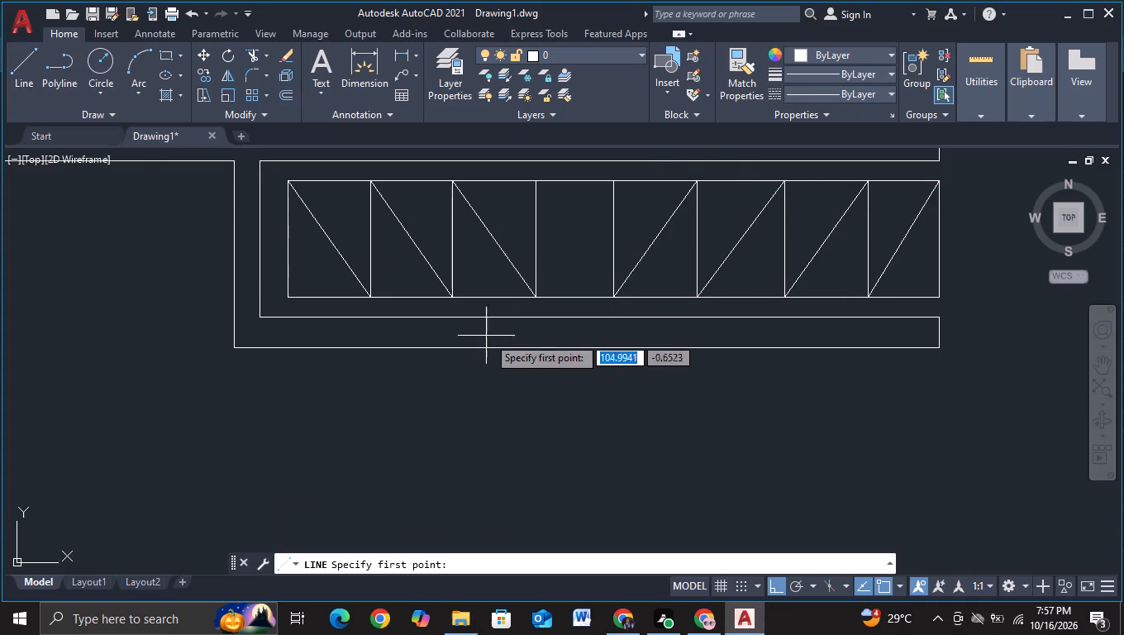
left_click(531, 294)
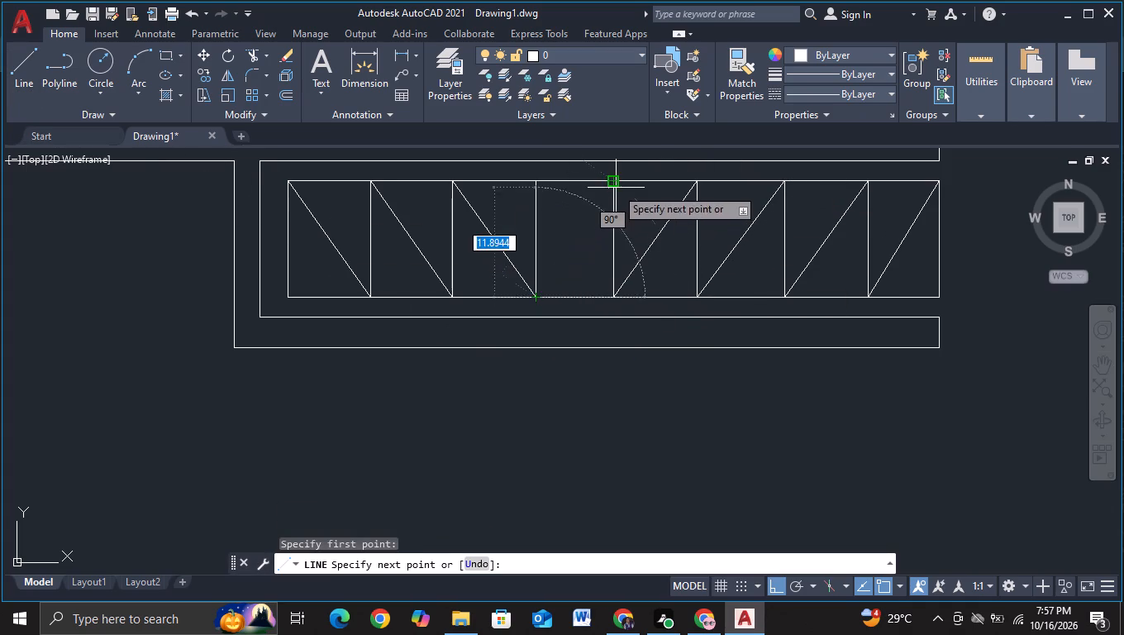
left_click(616, 188)
key("Escape")
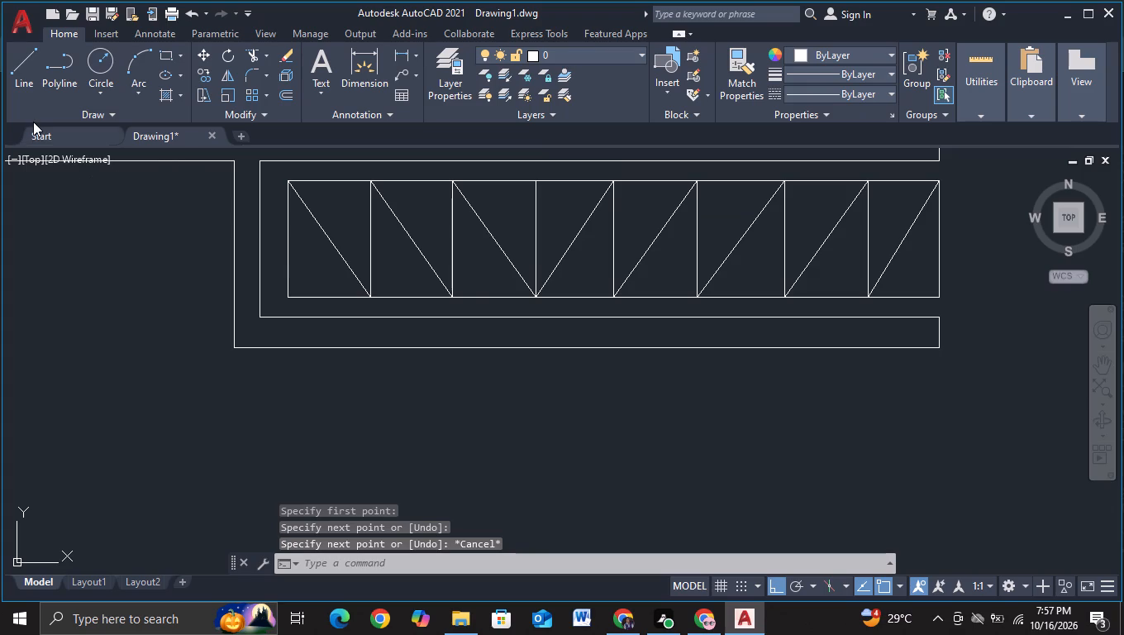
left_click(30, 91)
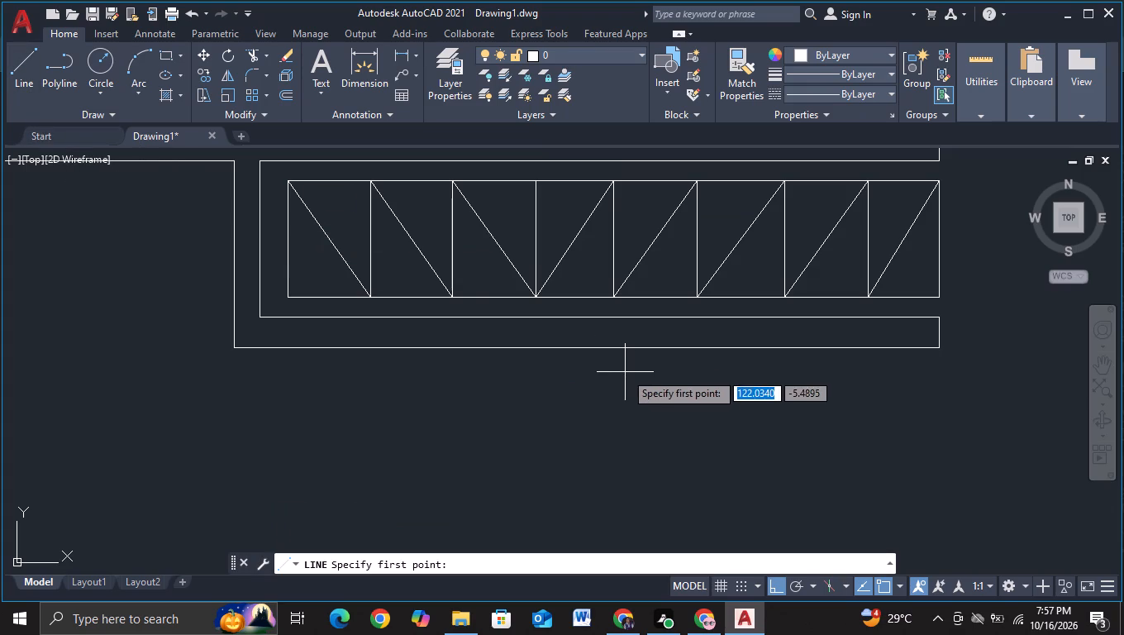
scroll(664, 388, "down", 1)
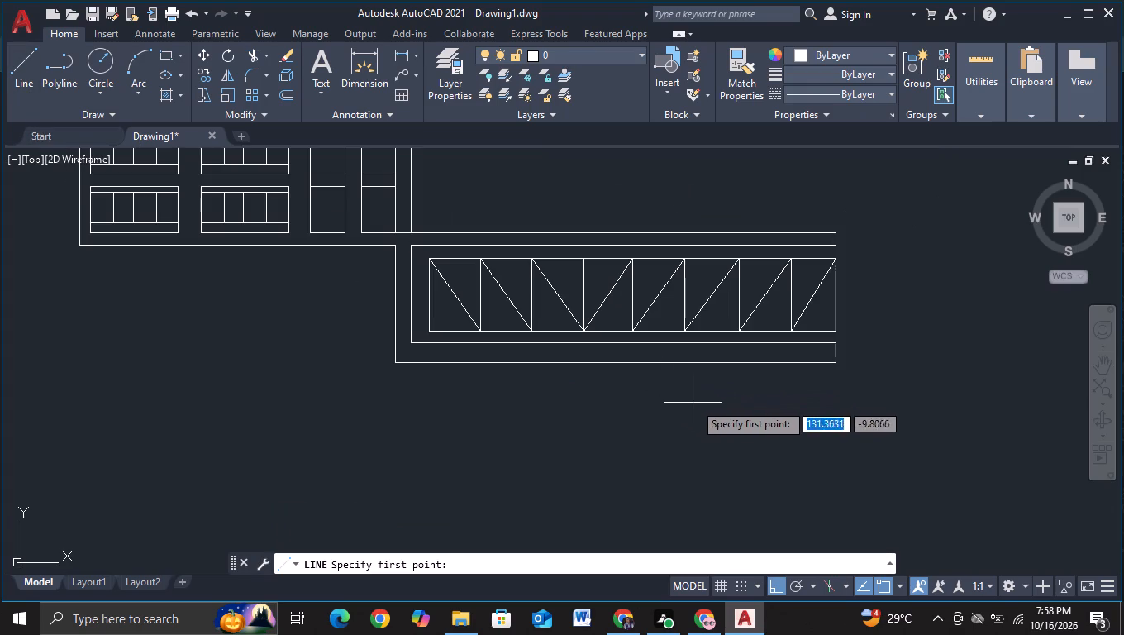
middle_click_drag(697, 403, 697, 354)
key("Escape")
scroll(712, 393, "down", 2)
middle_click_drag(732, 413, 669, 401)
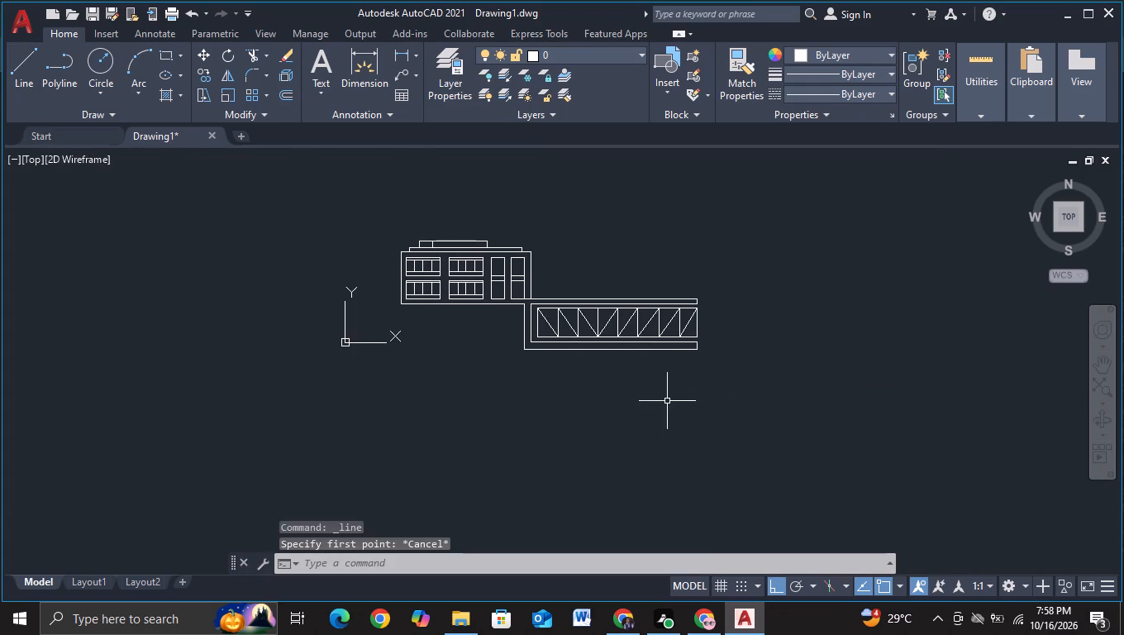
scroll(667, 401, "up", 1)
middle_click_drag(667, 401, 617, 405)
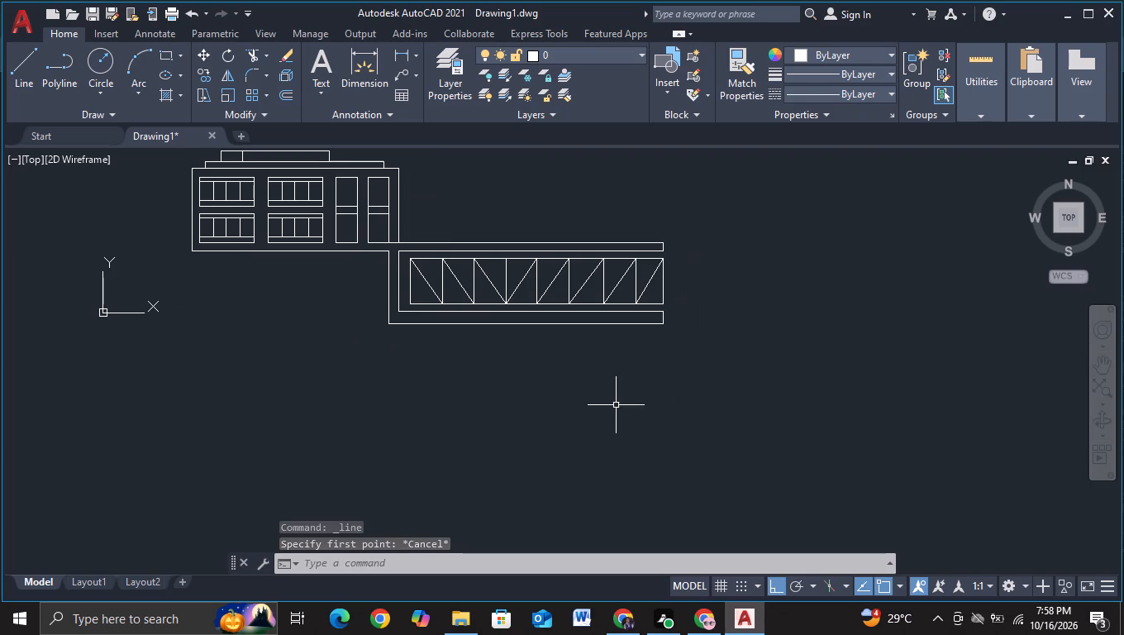
Draw a short vertical line rising from the outer end of the wing's upper band.
middle_click_drag(616, 405, 585, 413)
left_click(34, 76)
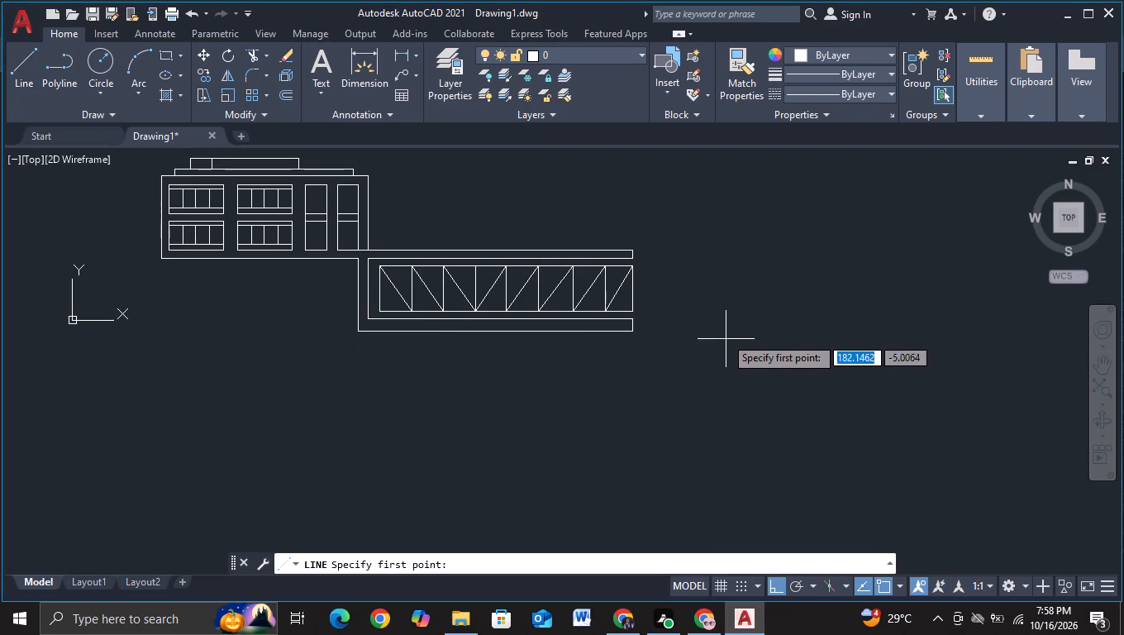
left_click(636, 251)
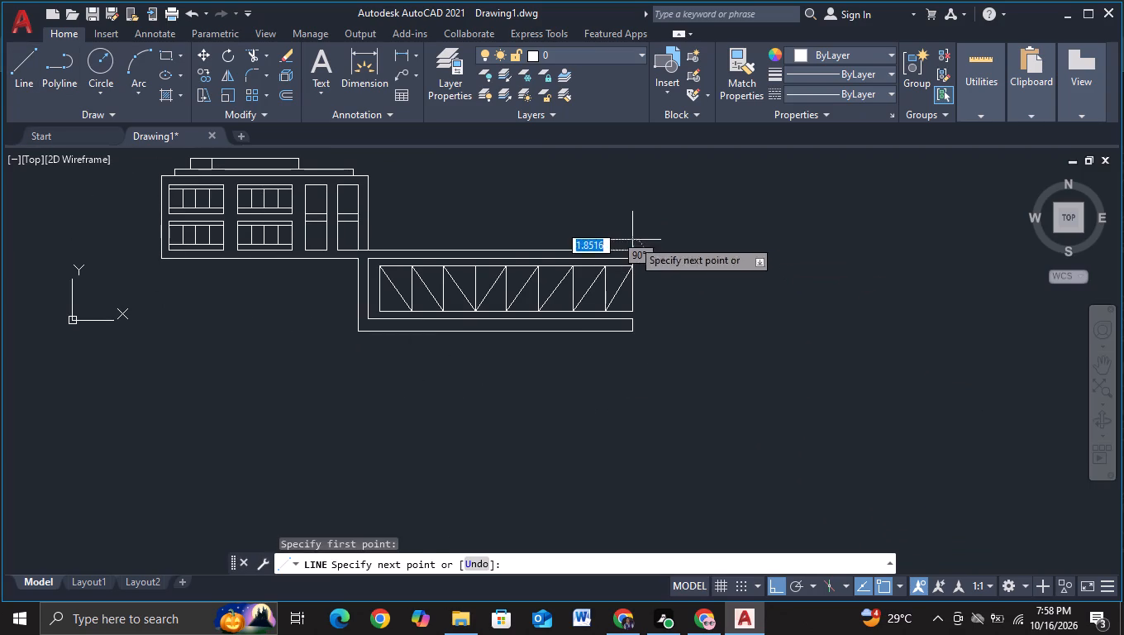
left_click(631, 236)
key("Escape")
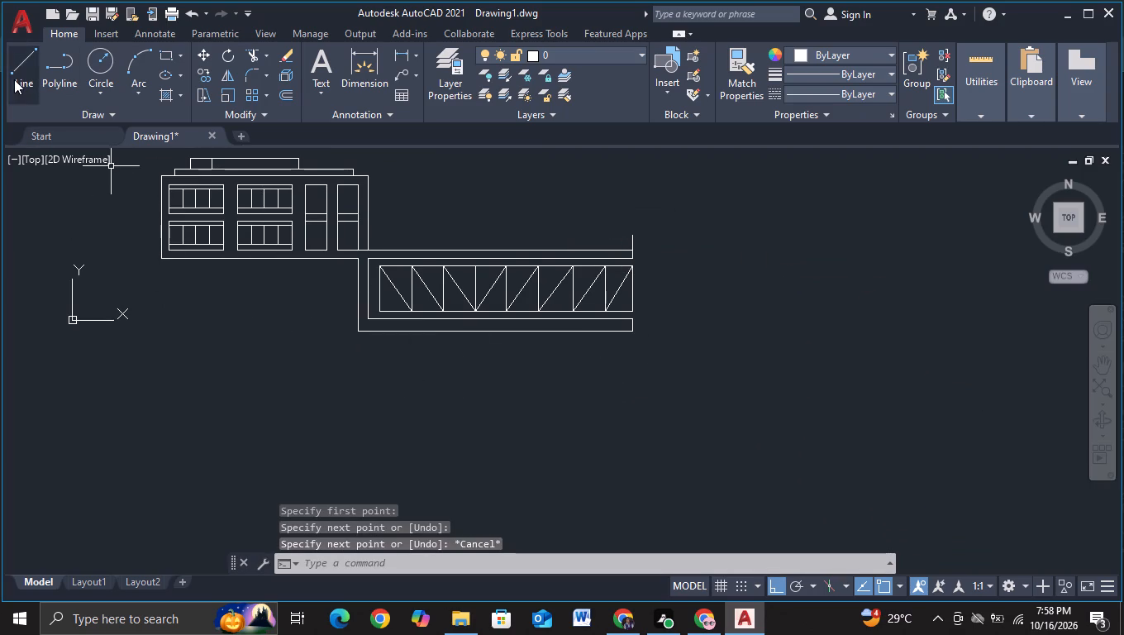
Draw a block about 114 units wide from the lower band's outer end, closing at the top of the short vertical line.
left_click(14, 80)
left_click(637, 330)
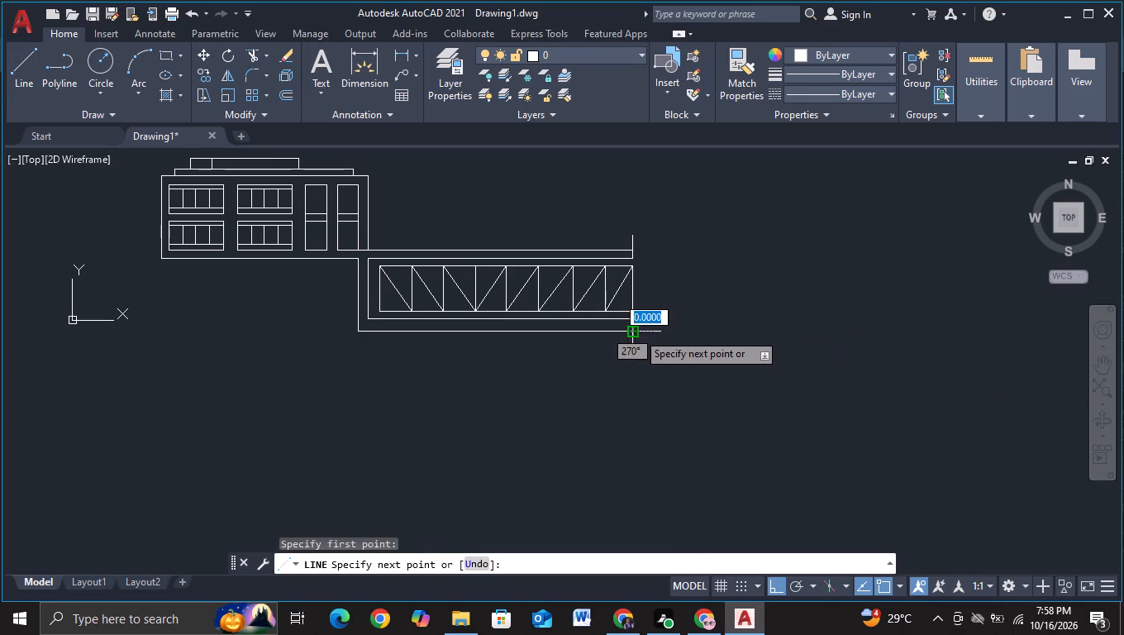
left_click(633, 349)
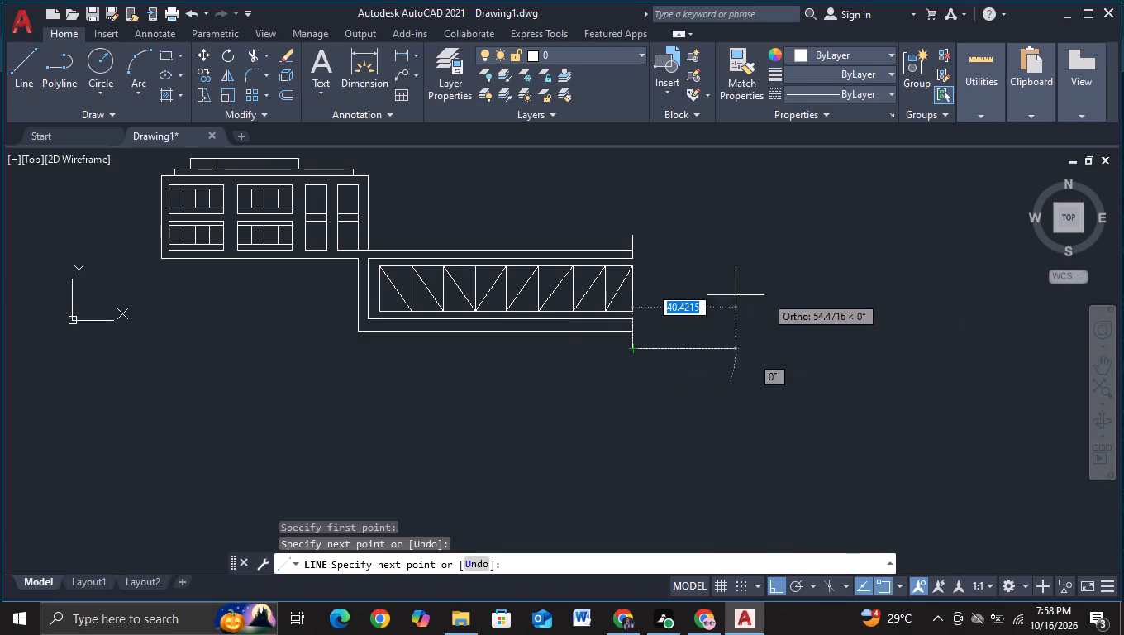
middle_click_drag(923, 303, 676, 328)
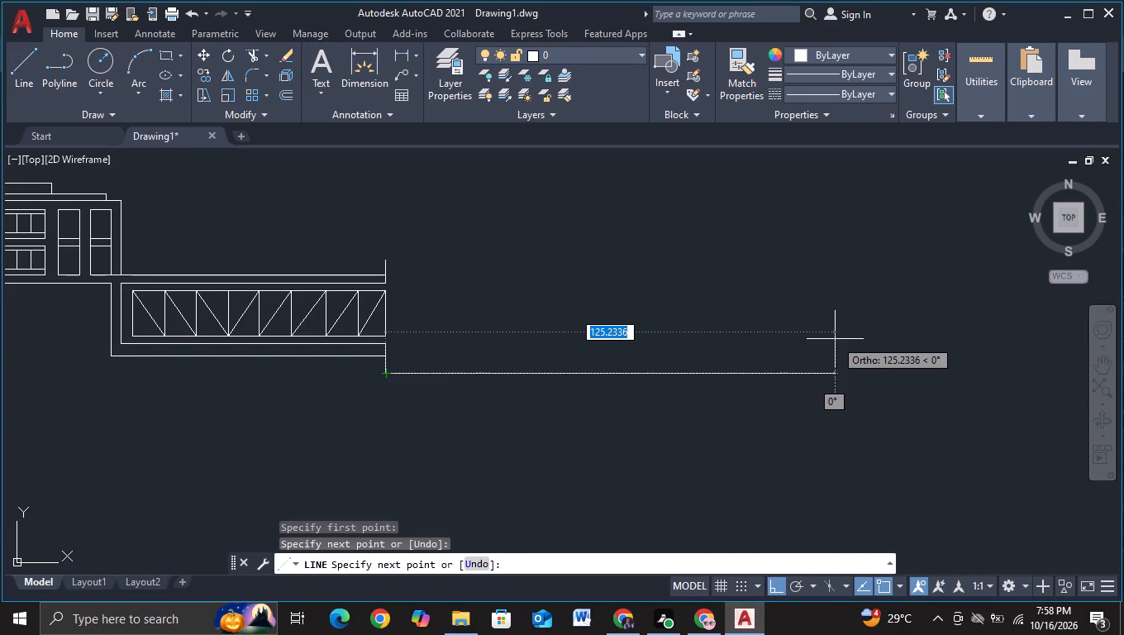
left_click(796, 335)
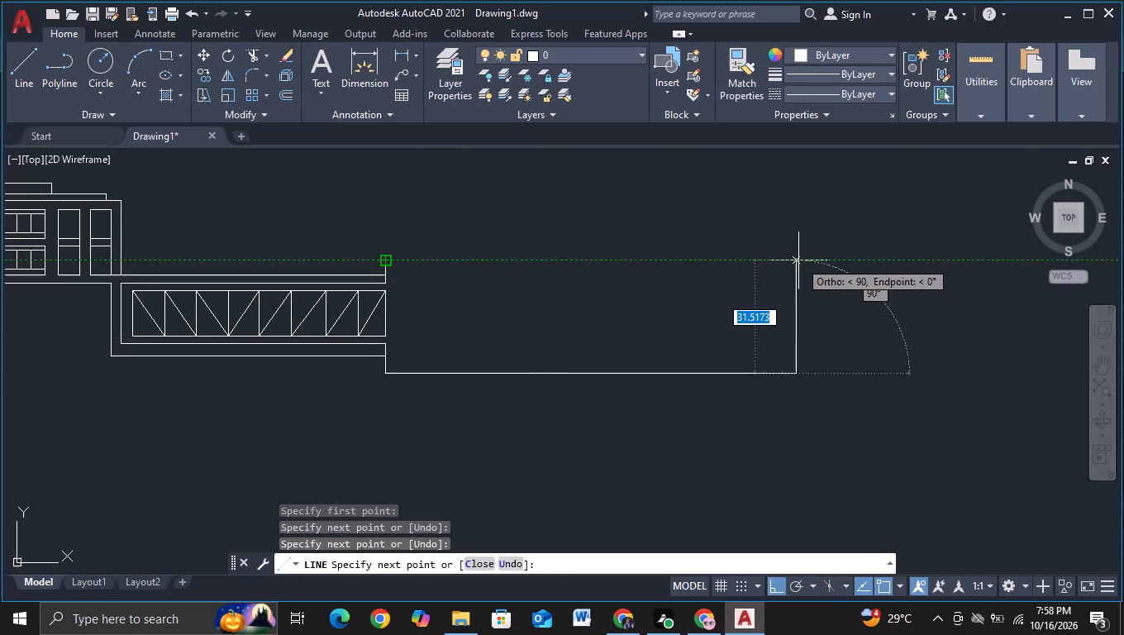
left_click(795, 262)
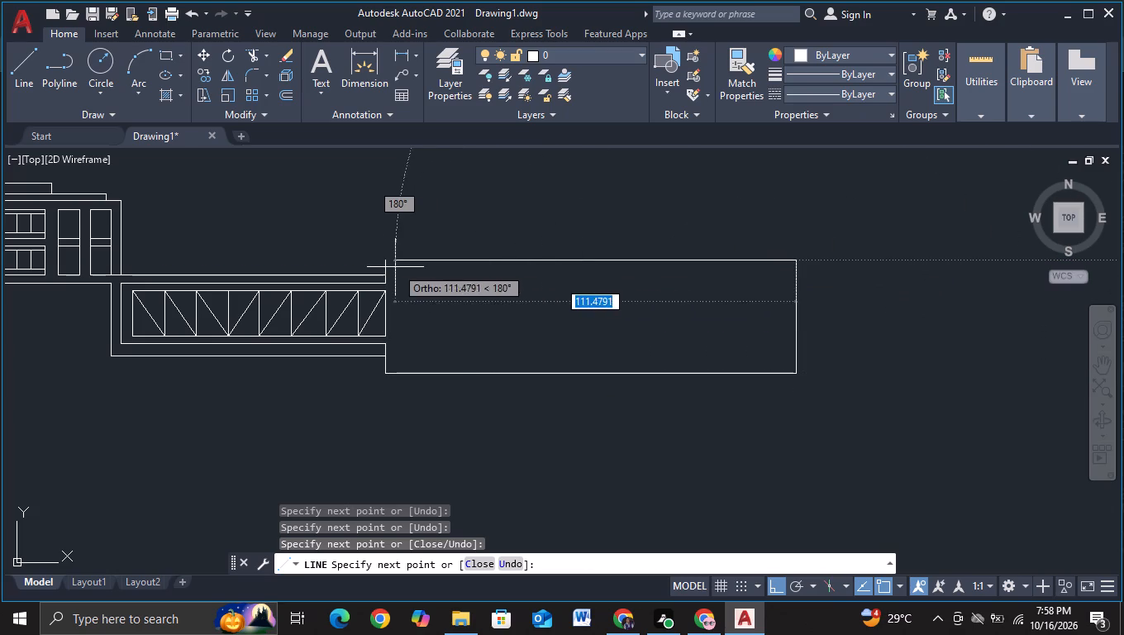
left_click(385, 262)
key("Escape")
scroll(674, 337, "down", 1)
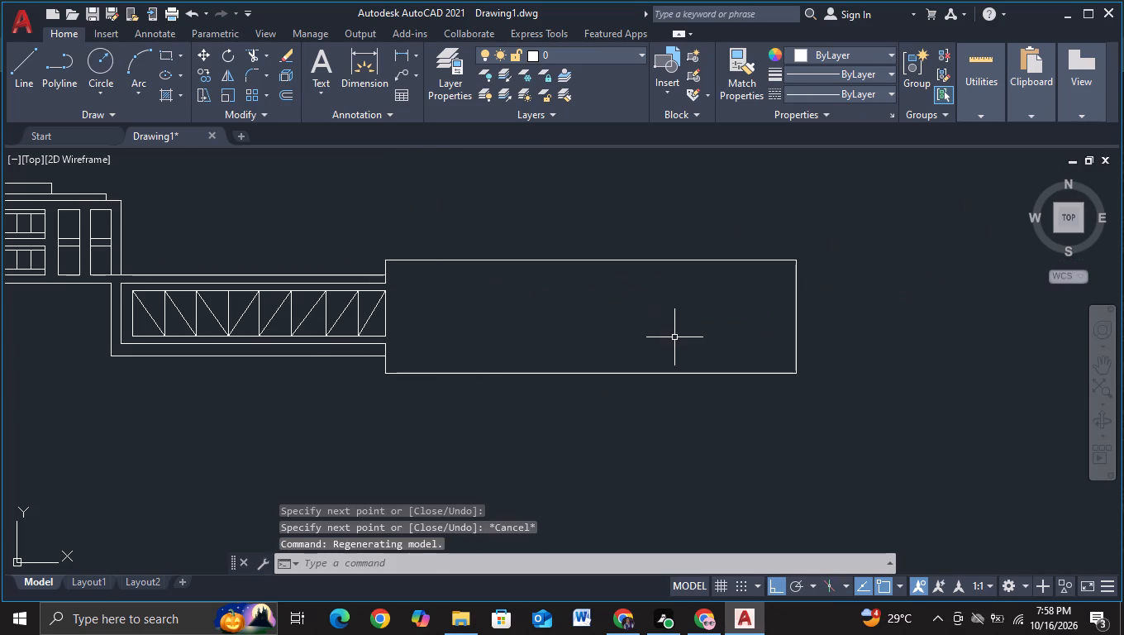
Draw a taller rectangle of the same width, about 114 units, standing on the new block's top edge.
middle_click_drag(663, 402, 659, 378)
middle_click_drag(580, 423, 582, 442)
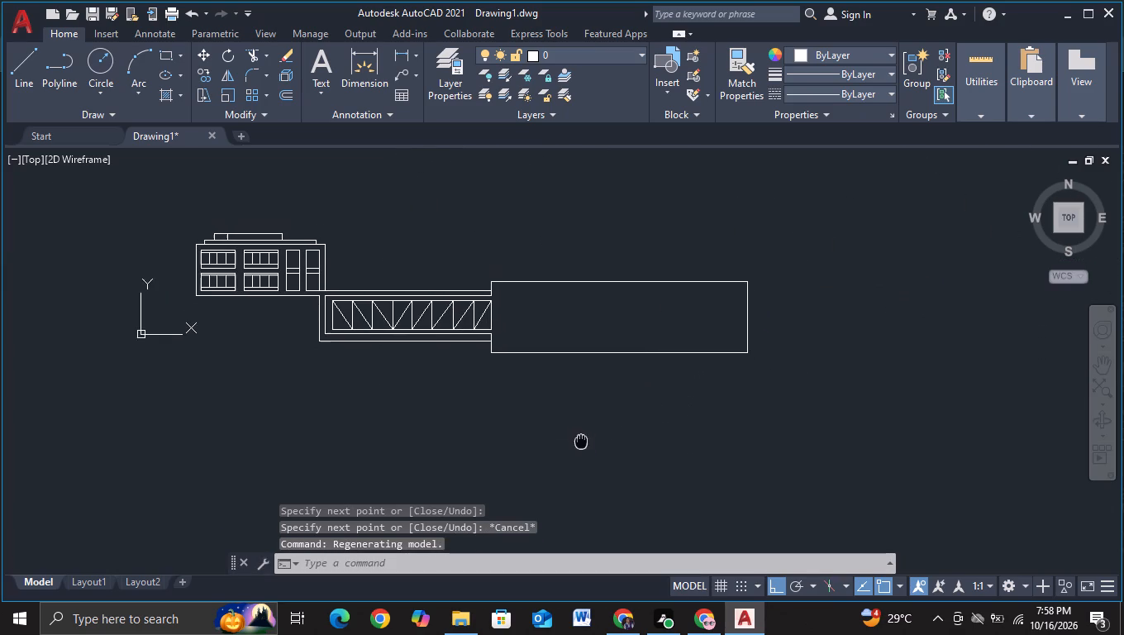
middle_click_drag(582, 442, 587, 449)
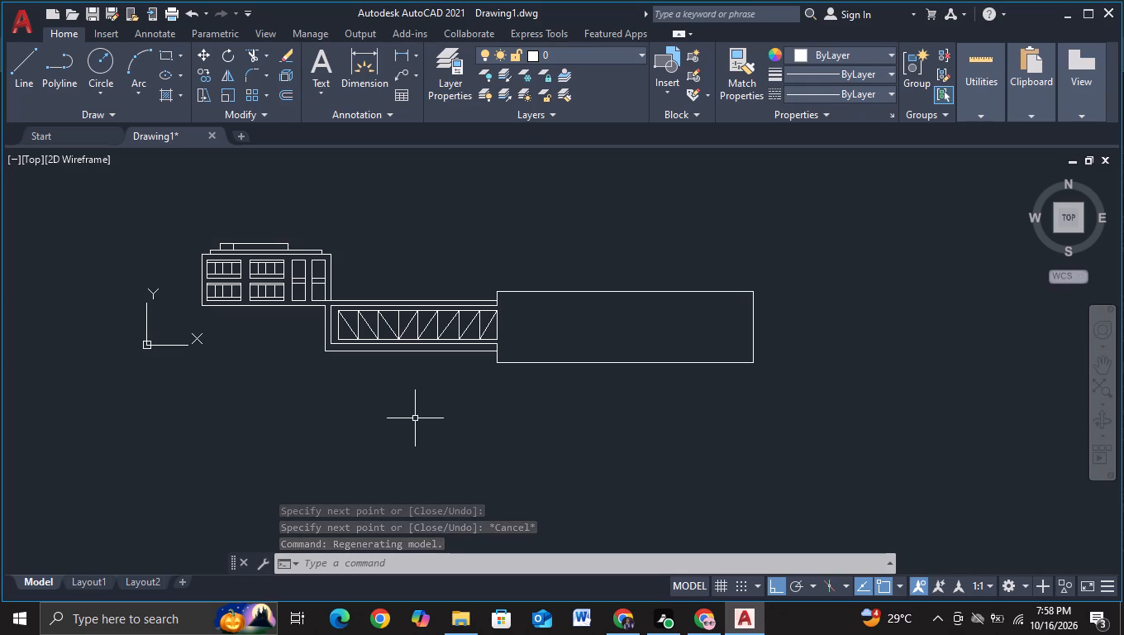
left_click(26, 91)
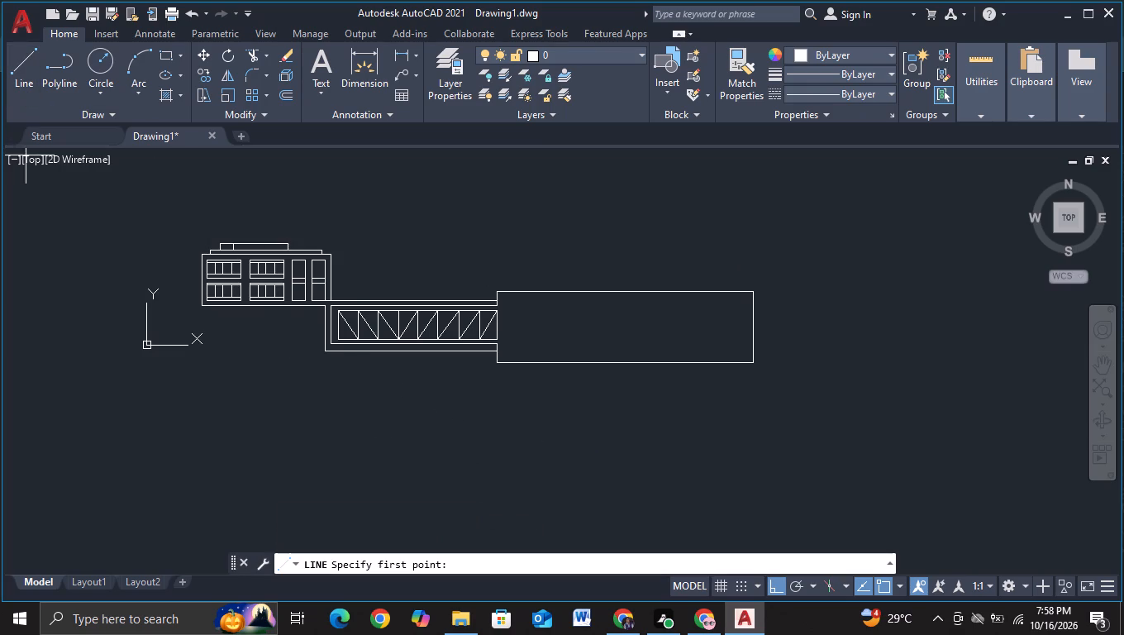
left_click(495, 289)
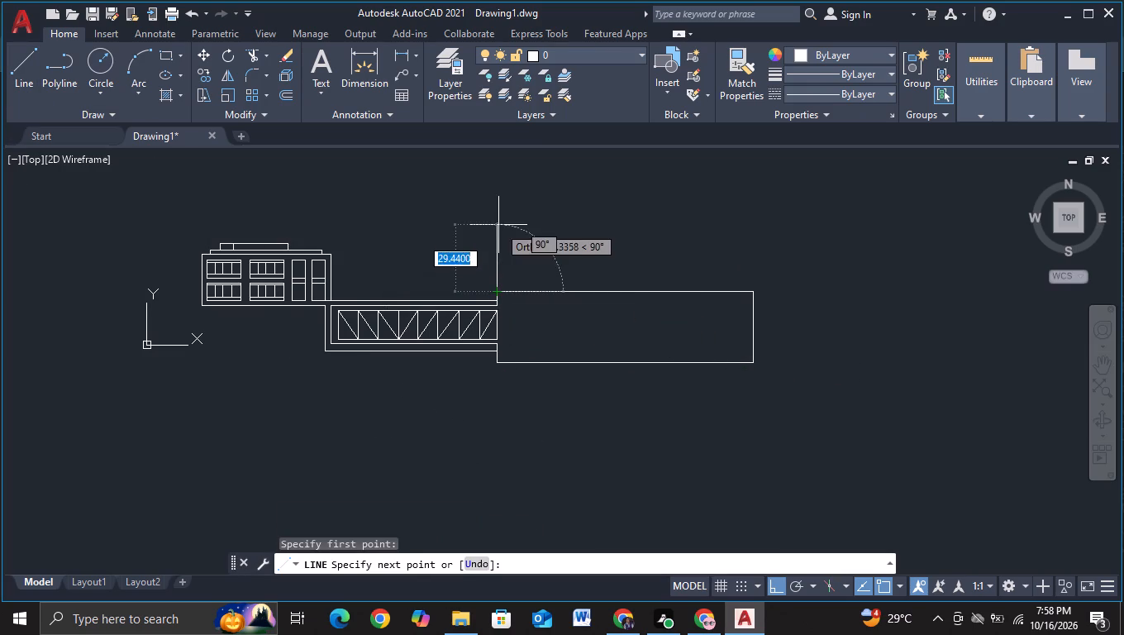
middle_click_drag(499, 222, 470, 380)
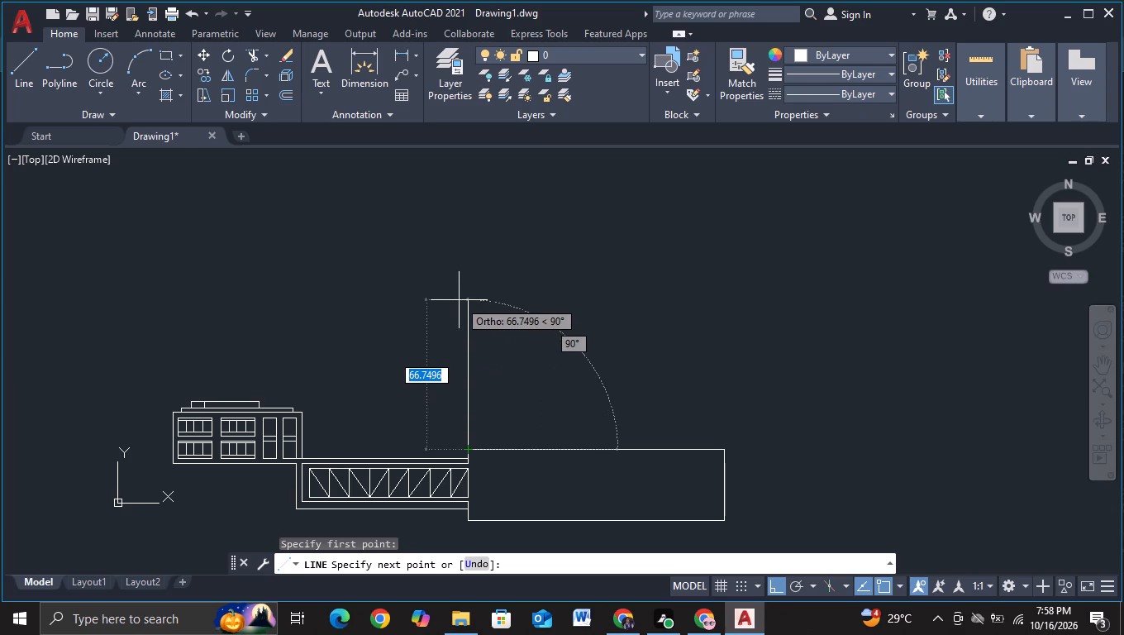
left_click(461, 289)
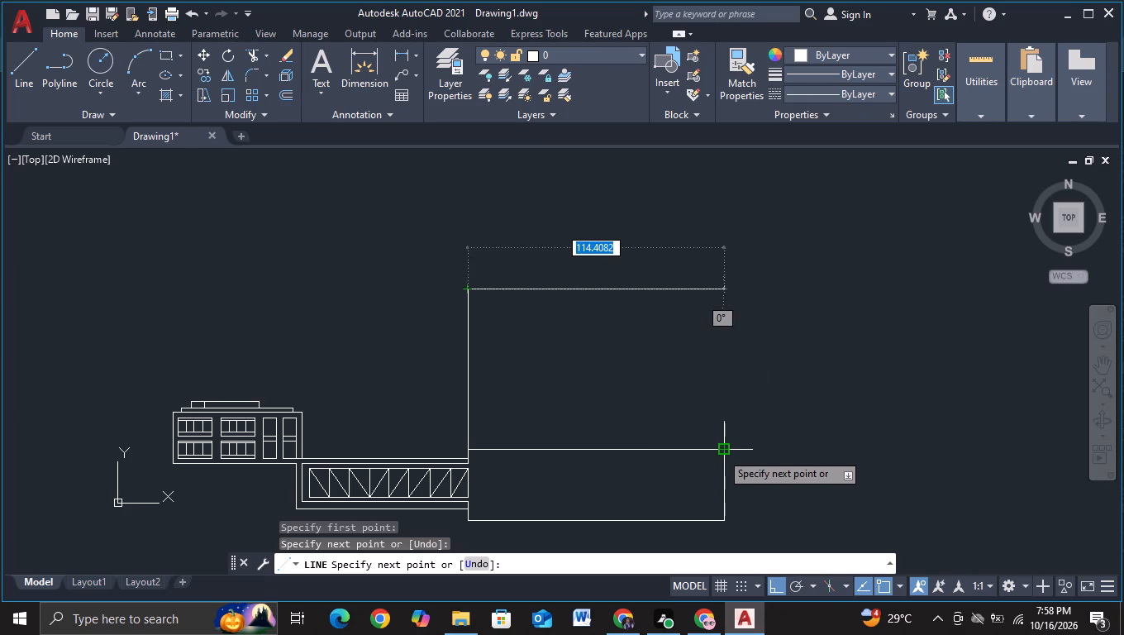
left_click(725, 289)
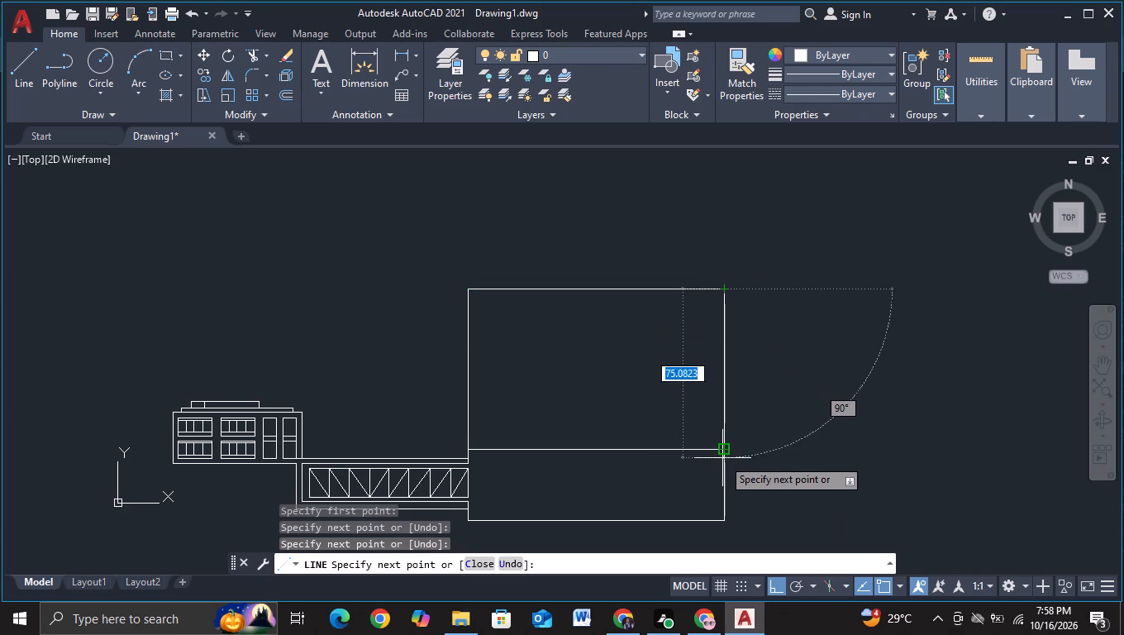
left_click(724, 452)
key("Escape")
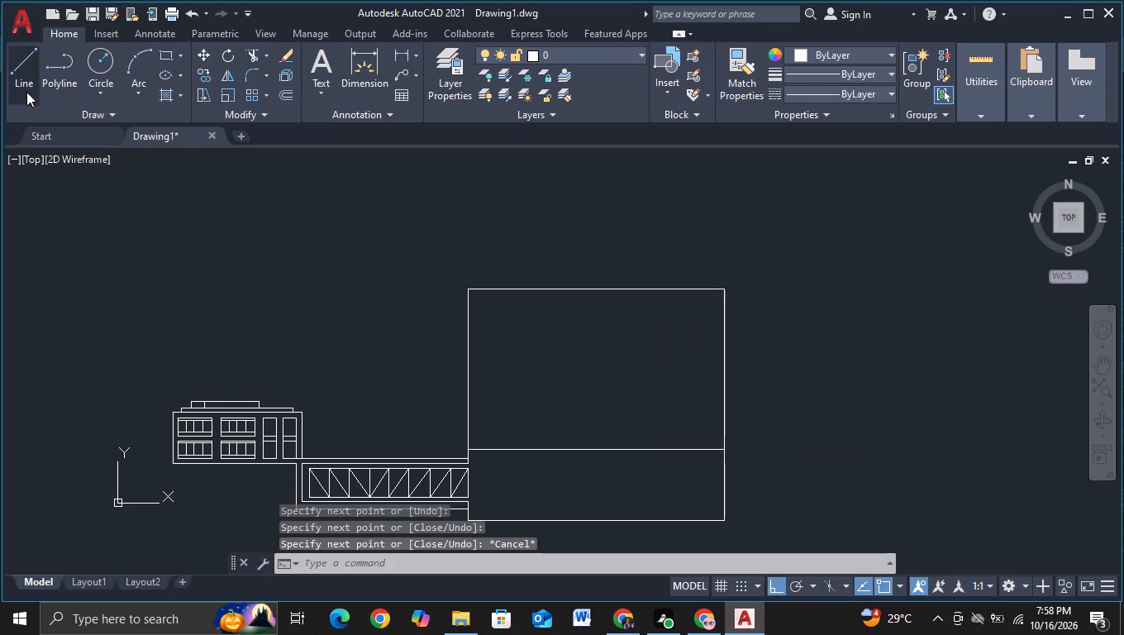
Draw a horizontal line across the lower part of the tall rectangle, overshooting both of its sides.
left_click(26, 90)
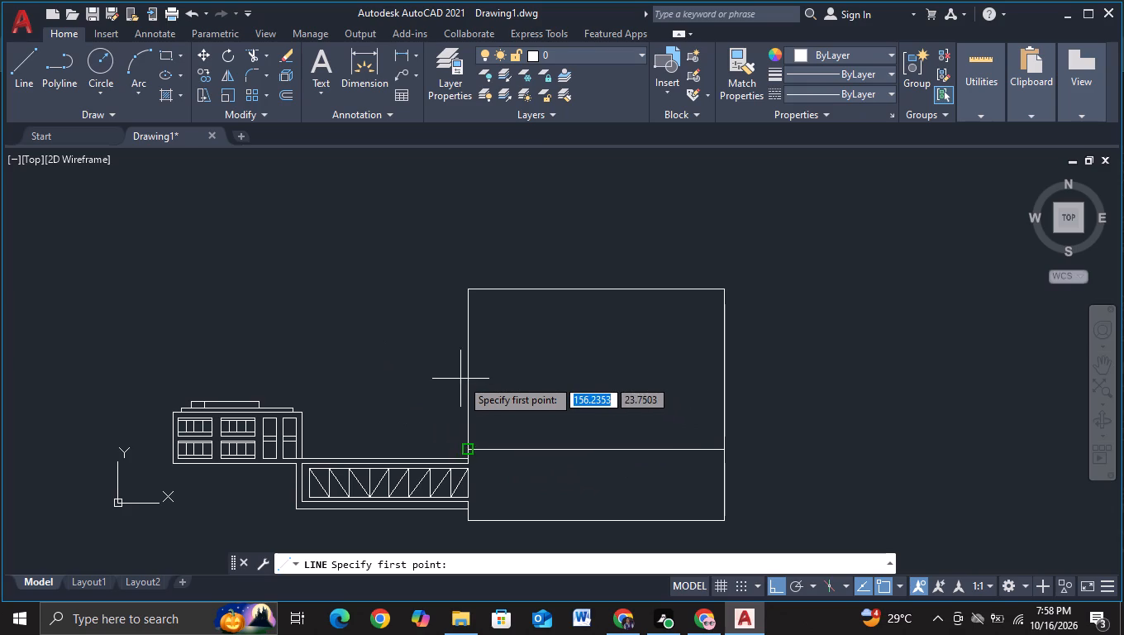
middle_click_drag(470, 383, 490, 293)
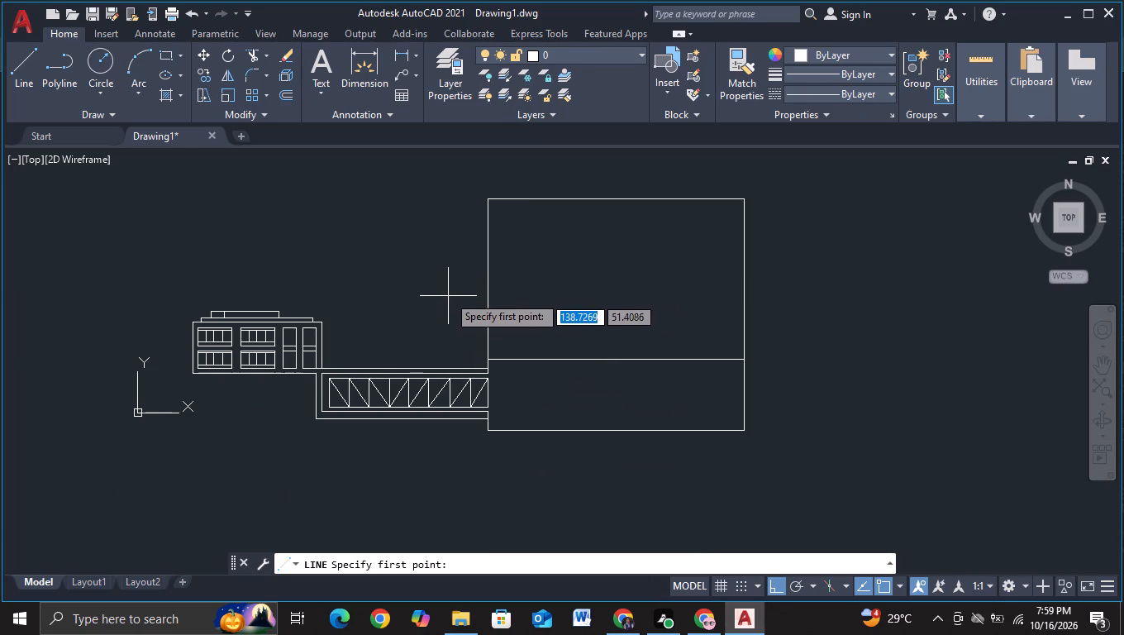
left_click(450, 311)
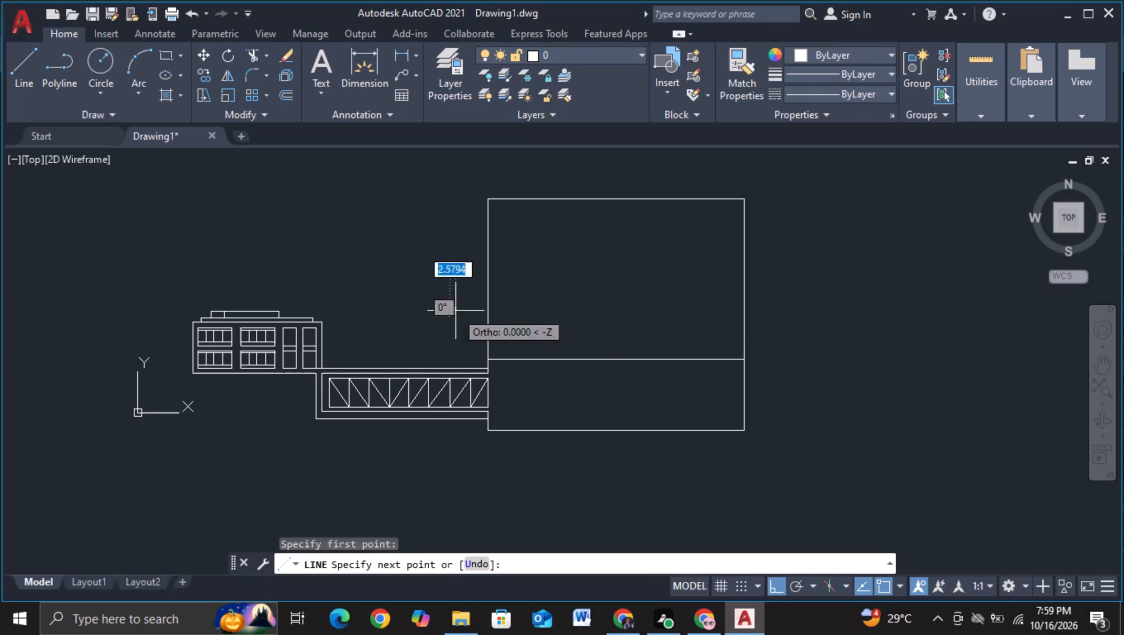
left_click(855, 311)
key("Escape")
Move the tall rectangle's top edge straight up by about 23 units.
middle_click_drag(641, 278, 643, 385)
scroll(641, 278, "down", 1)
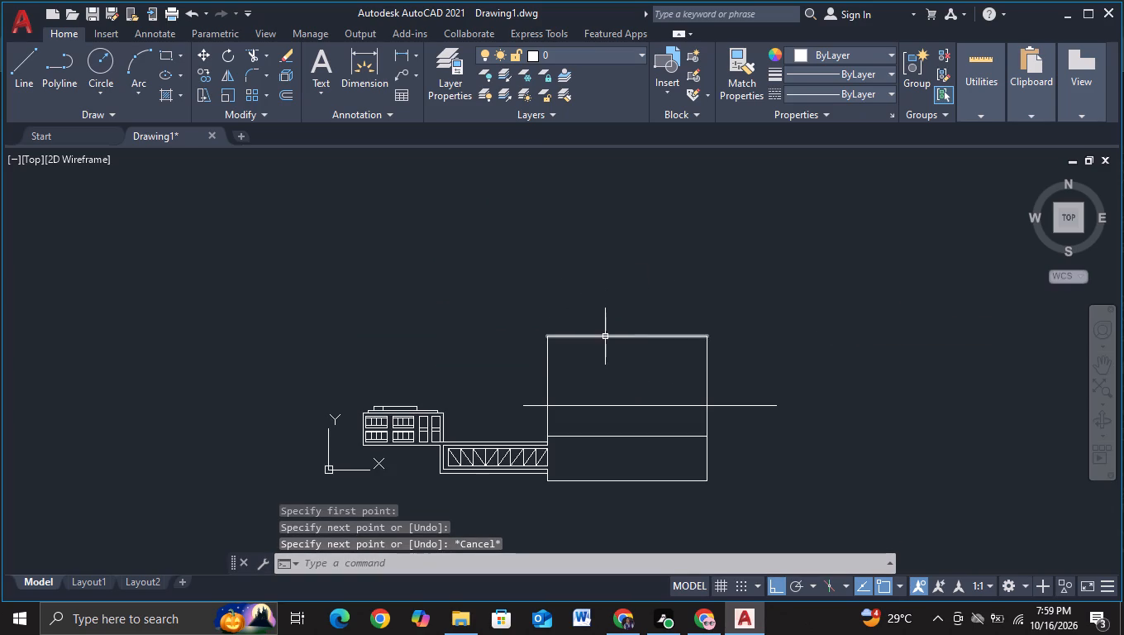
left_click(605, 337)
key("m")
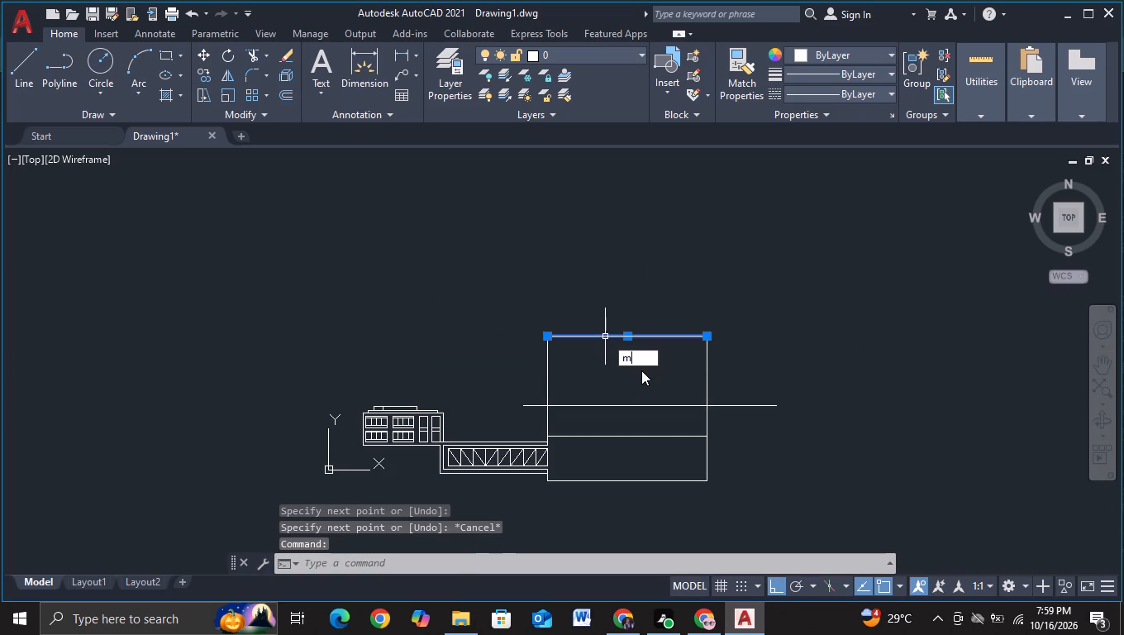
left_click(641, 370)
left_click(625, 338)
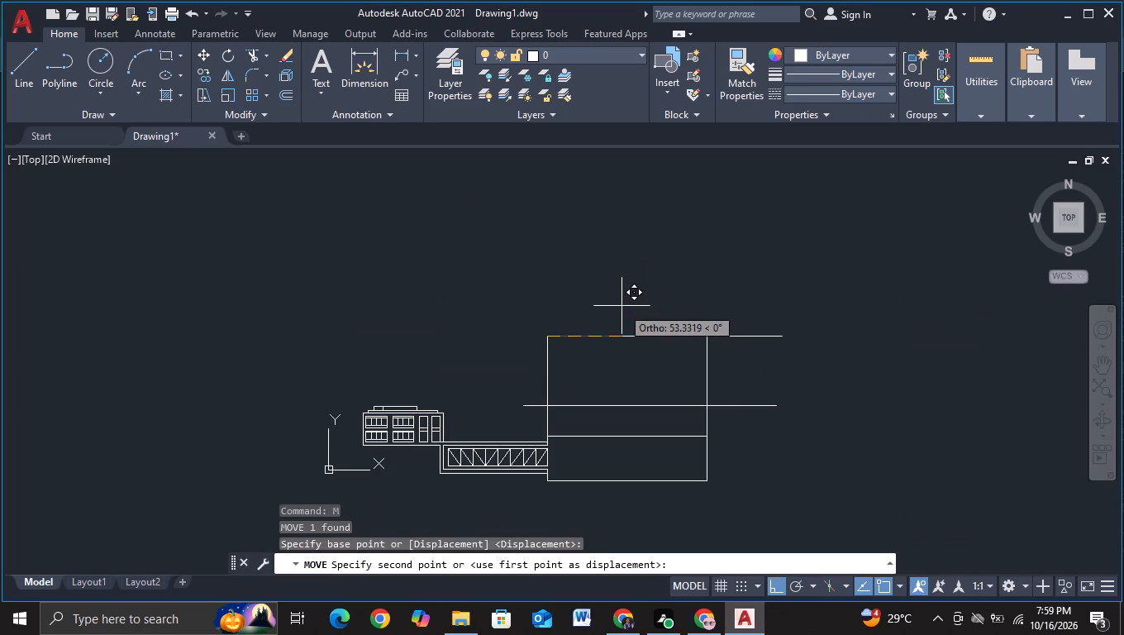
left_click(576, 305)
key("Escape")
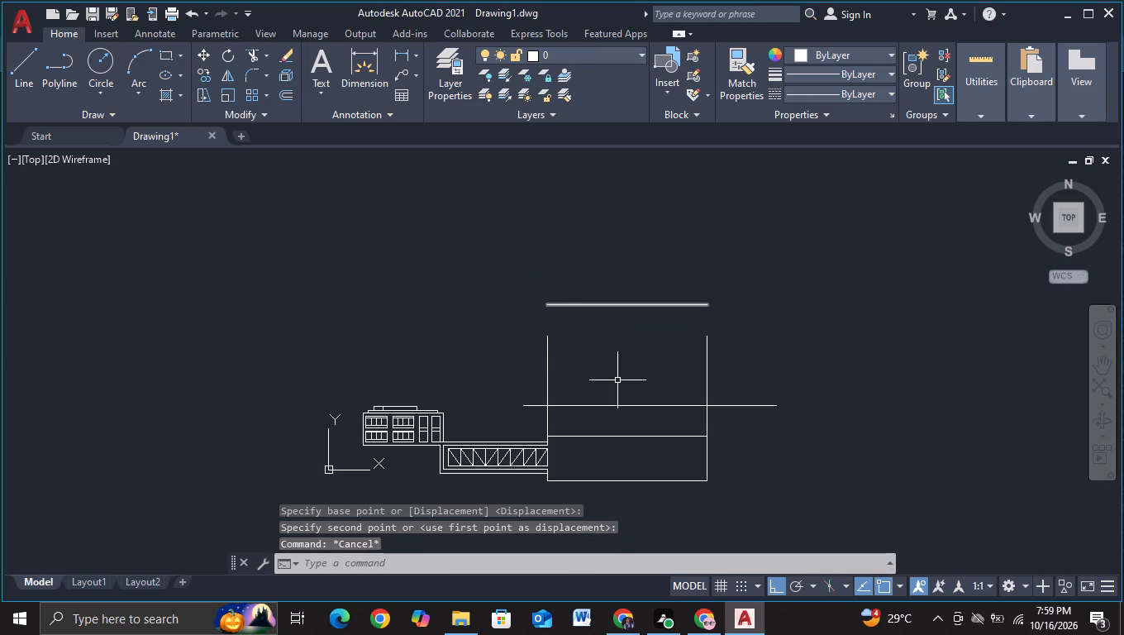
Draw vertical lines joining both sides of the tall rectangle to the ends of its raised top edge.
middle_click_drag(622, 380, 627, 319)
left_click(26, 97)
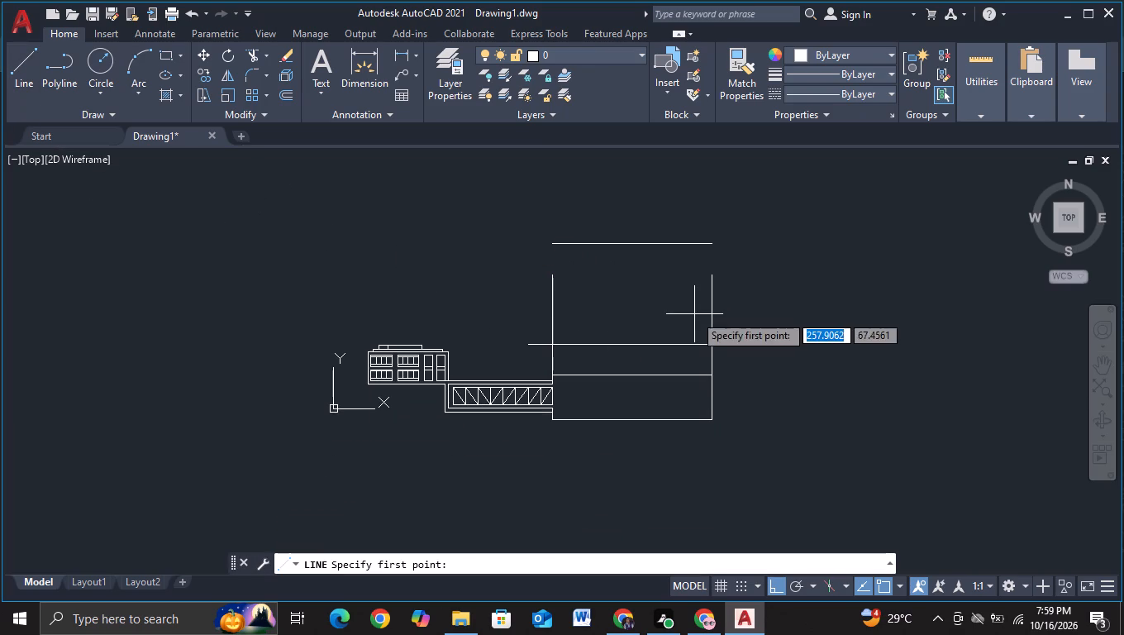
left_click(550, 279)
left_click(550, 246)
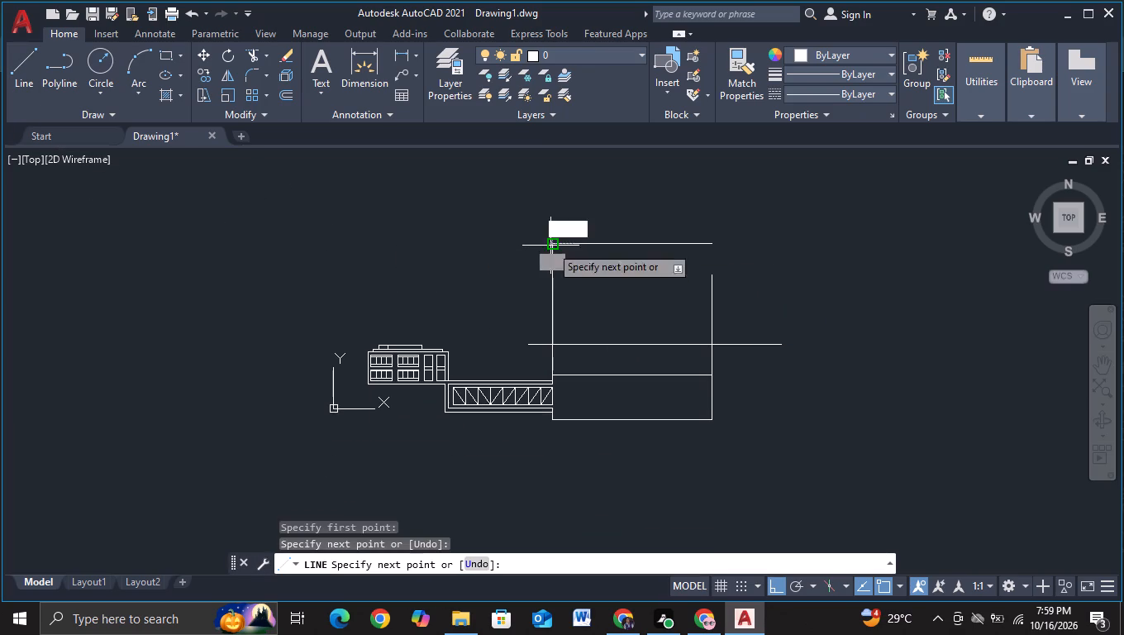
key("Escape")
left_click(23, 69)
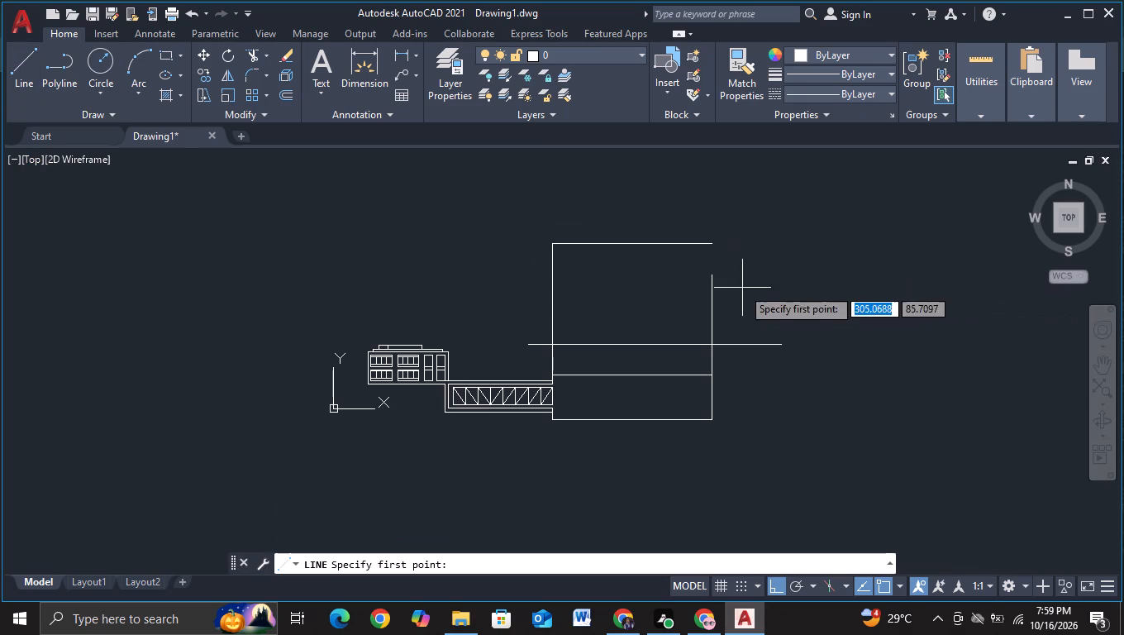
left_click(719, 278)
left_click(707, 249)
key("Escape")
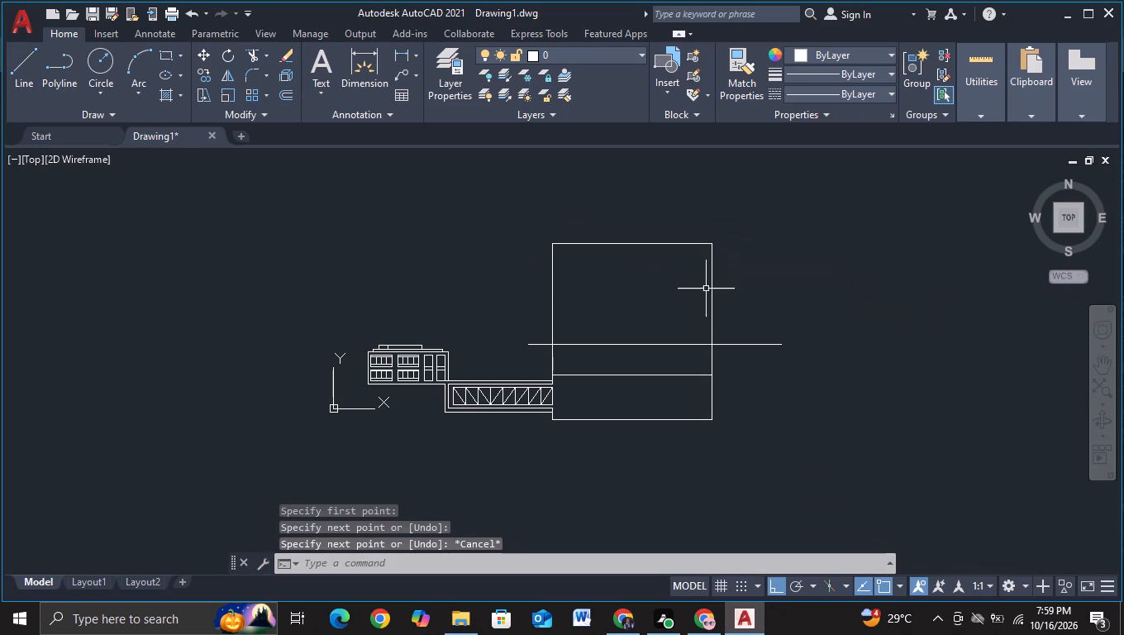
Trim the horizontal line's overhanging ends outside both sides of the tall rectangle.
left_click(248, 59)
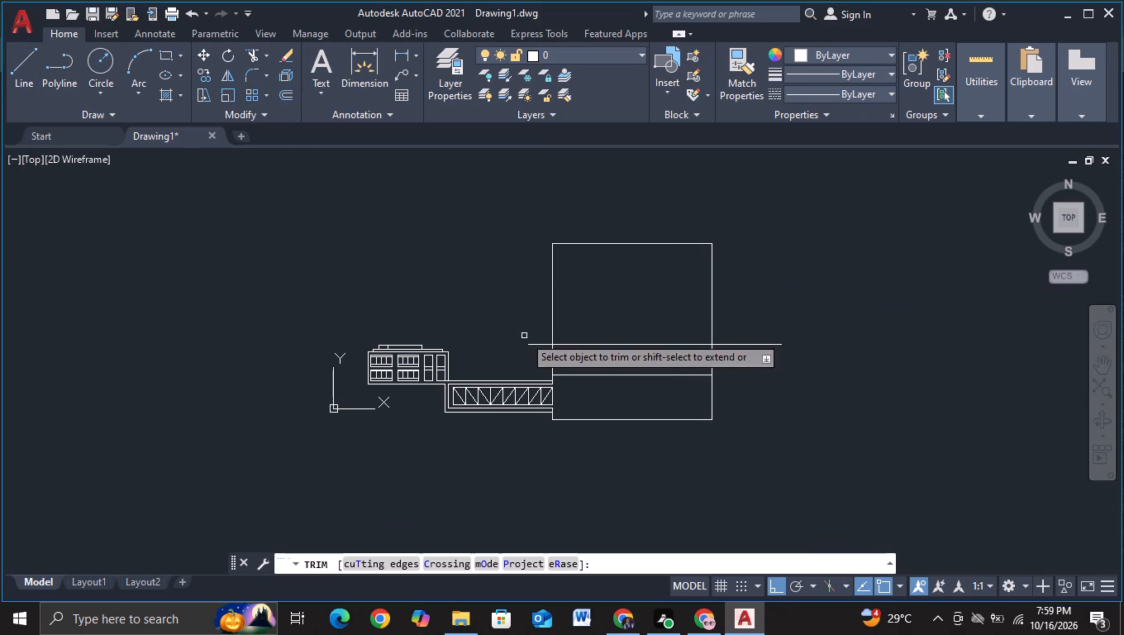
left_click_drag(541, 338, 546, 364)
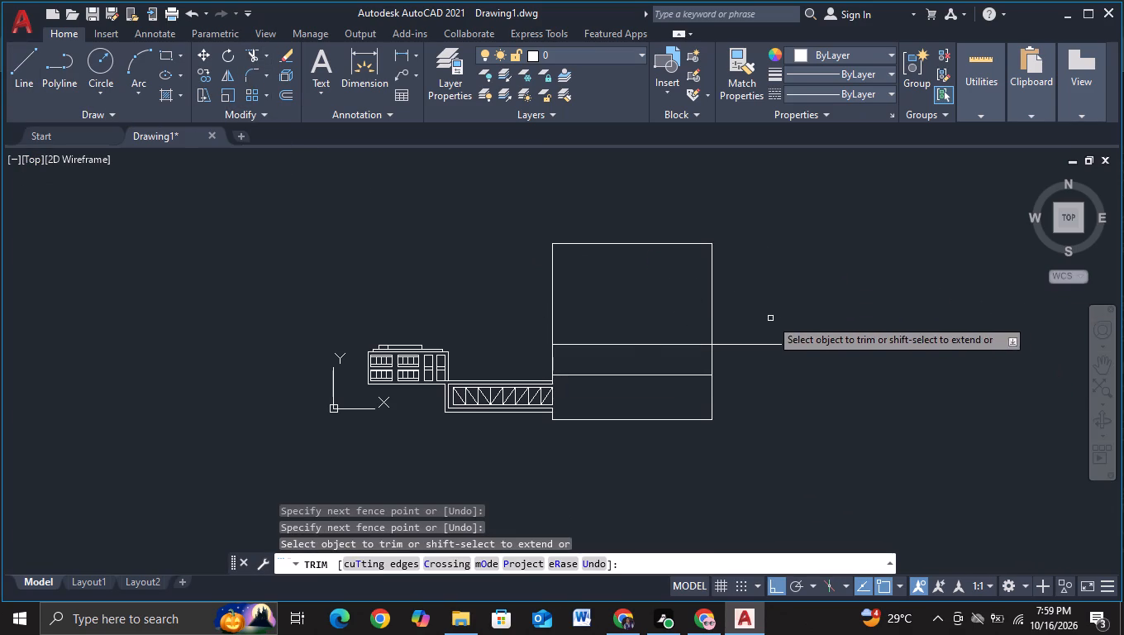
left_click_drag(744, 315, 751, 374)
middle_click_drag(760, 365, 766, 319)
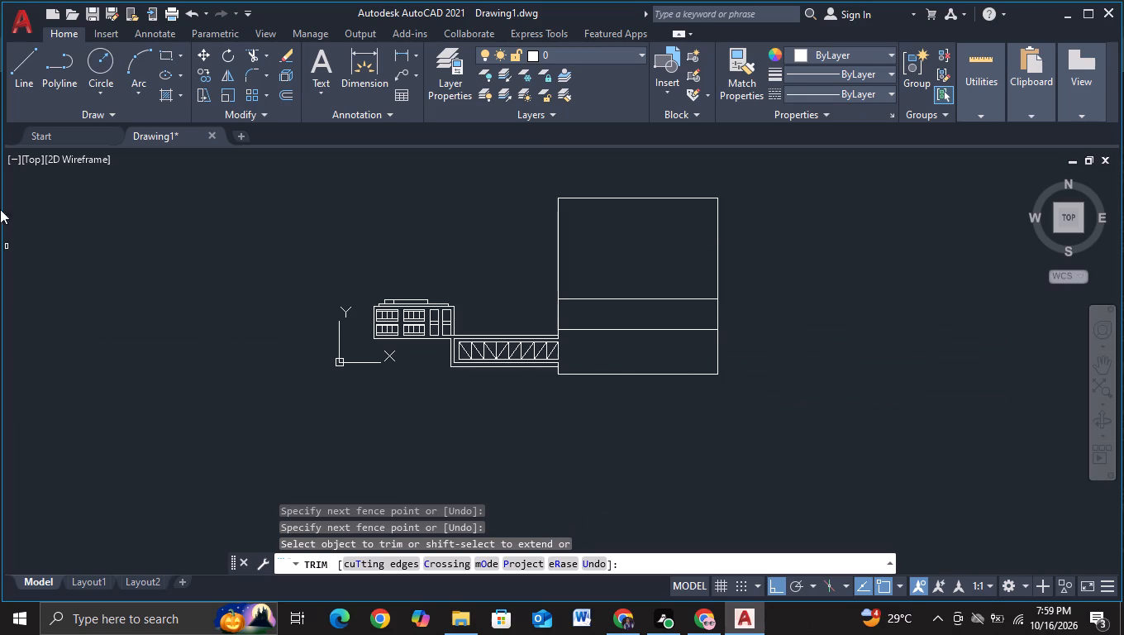
Draw a vertical line at the wing's outer end, joining its lower inner horizontal line to the upper one along the tall rectangle's side.
left_click(15, 86)
scroll(683, 412, "up", 2)
scroll(610, 440, "up", 1)
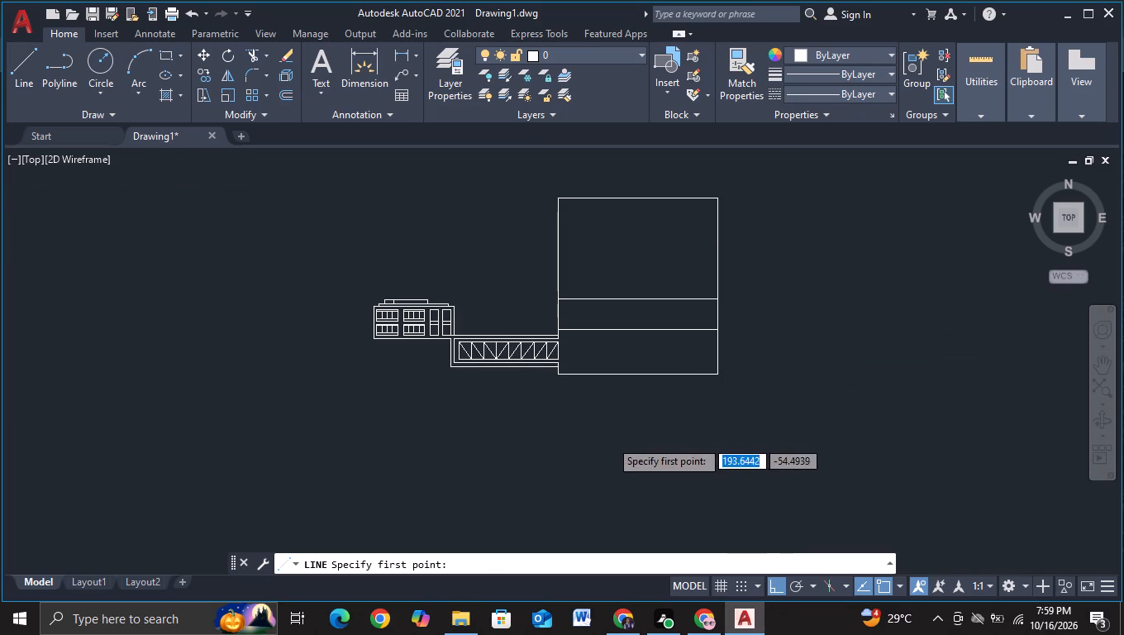
middle_click_drag(617, 414, 601, 504)
scroll(600, 508, "up", 2)
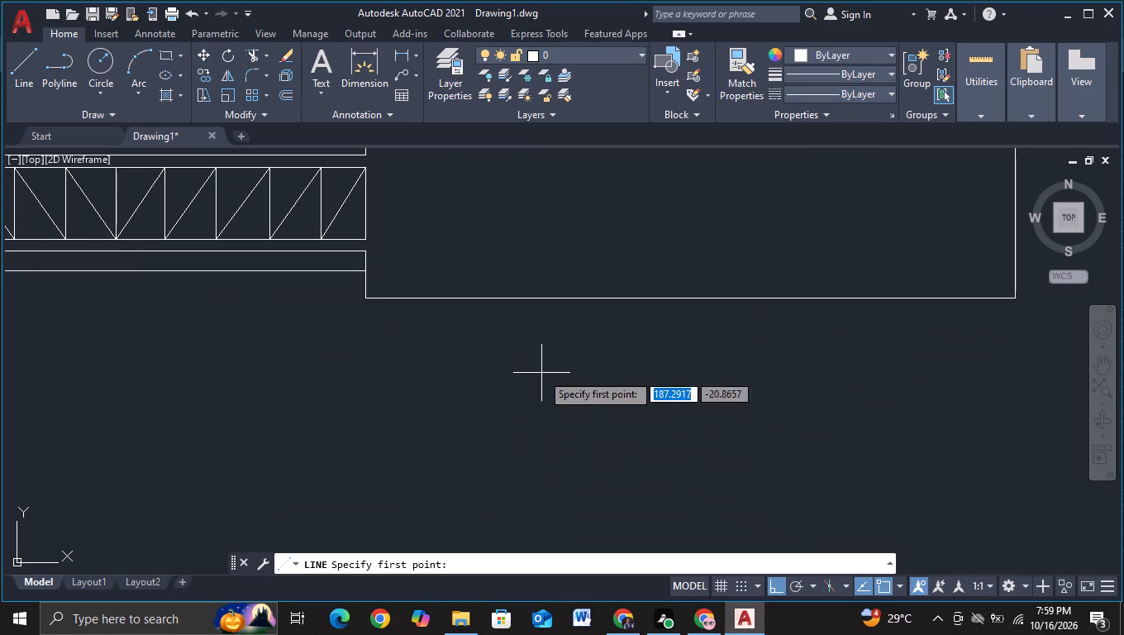
middle_click_drag(435, 269, 439, 394)
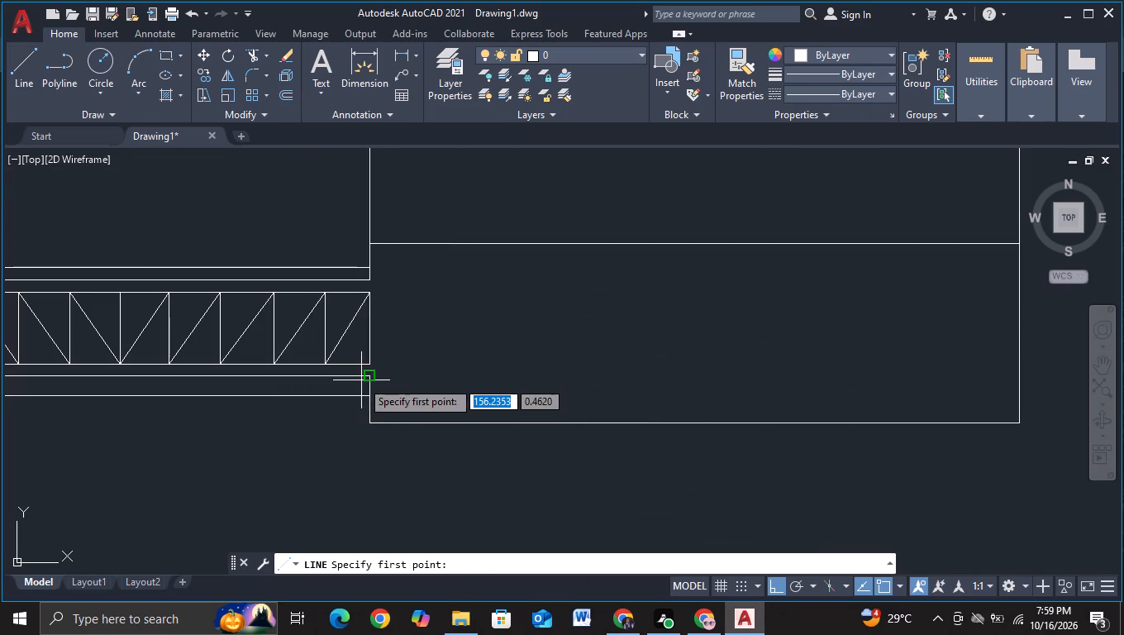
left_click(365, 376)
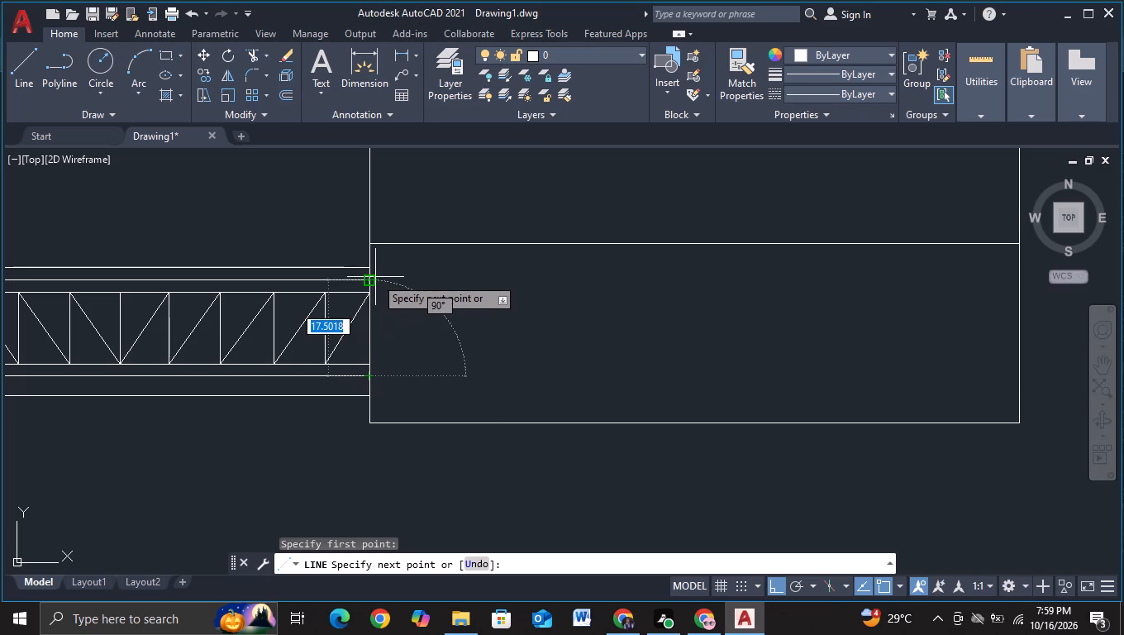
left_click(365, 278)
key("Escape")
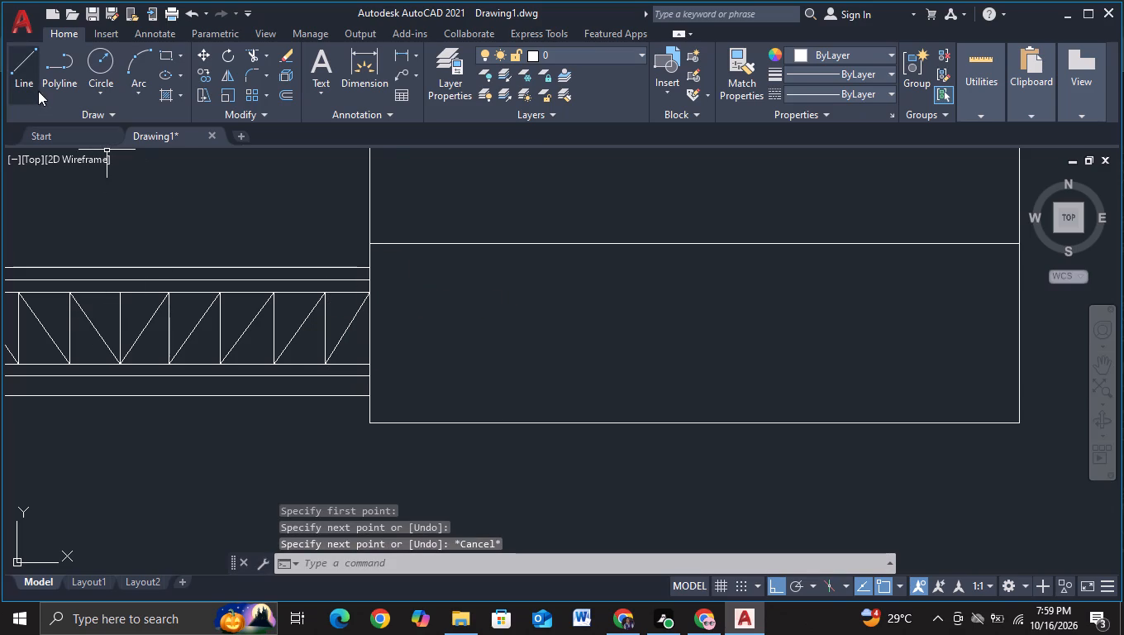
Draw a rectangle about 64 by 21.5 units inside the tall block's bottom section, near the side that meets the wing.
left_click(31, 86)
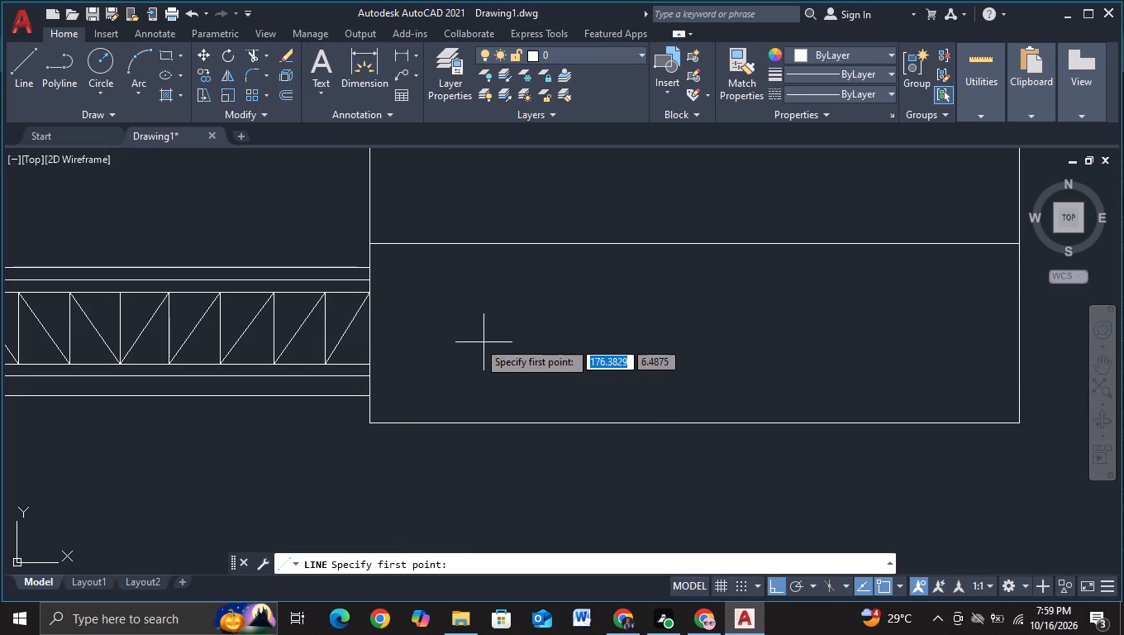
left_click(388, 270)
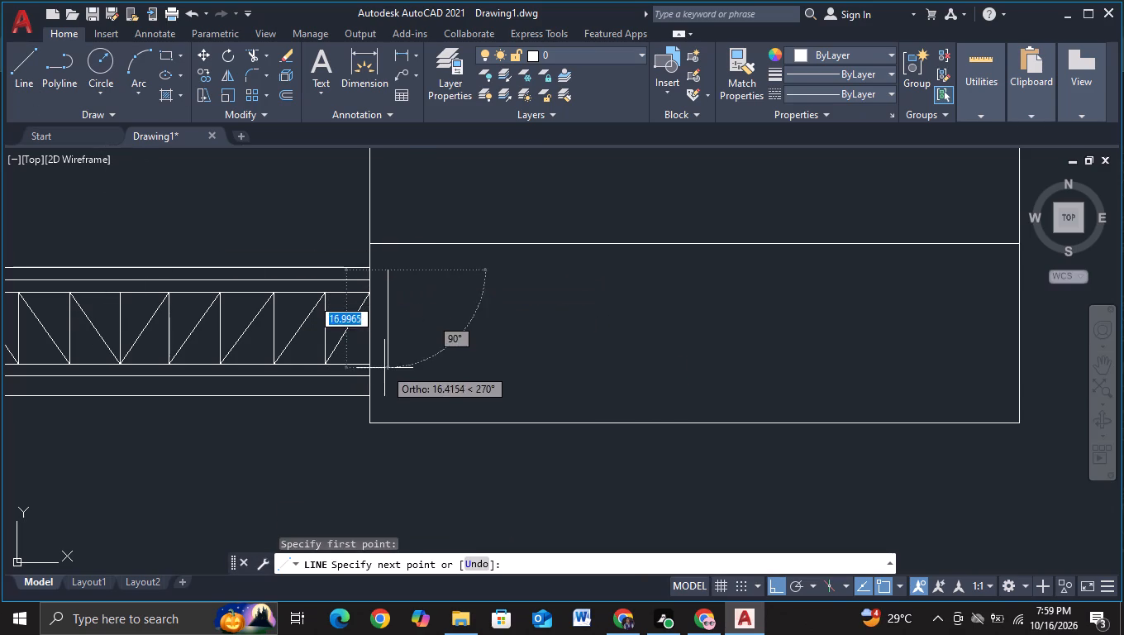
left_click(383, 393)
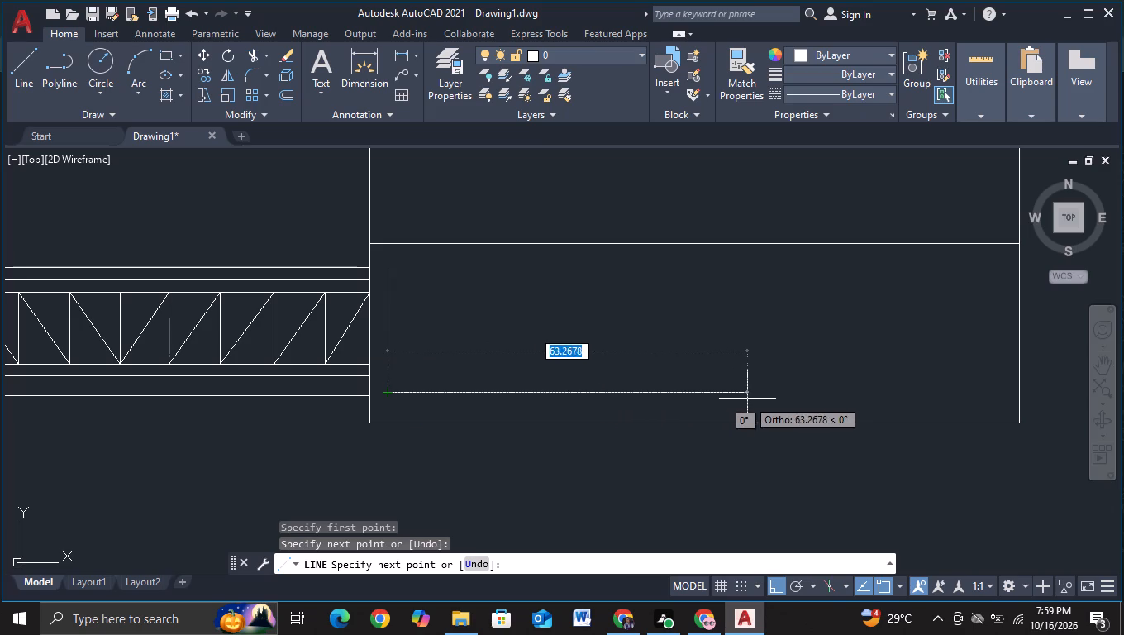
left_click(750, 399)
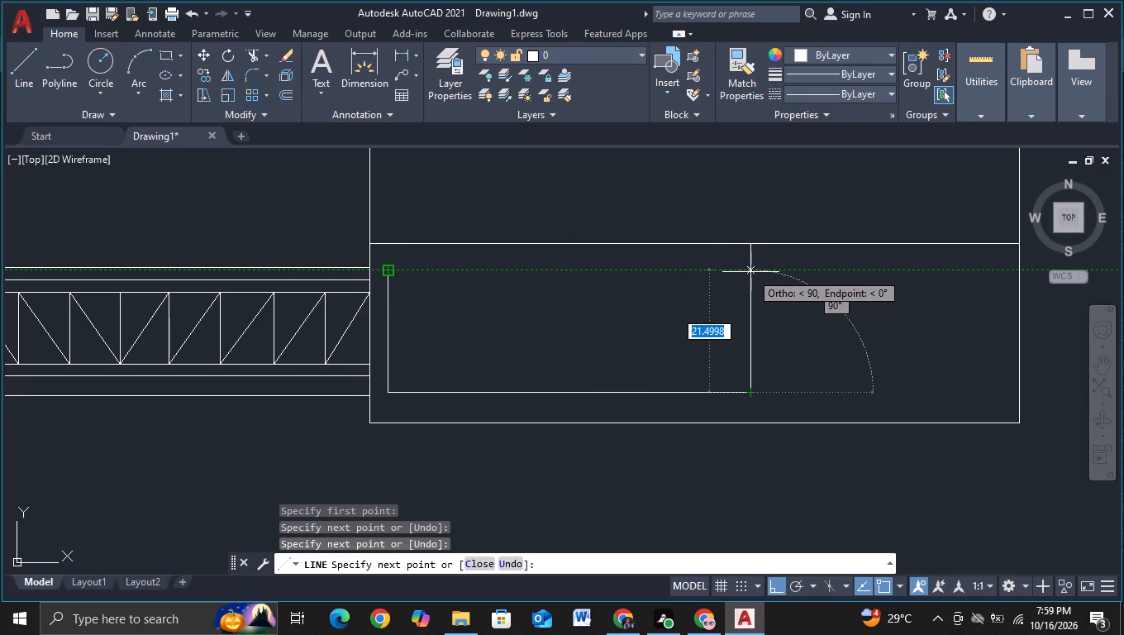
left_click(750, 272)
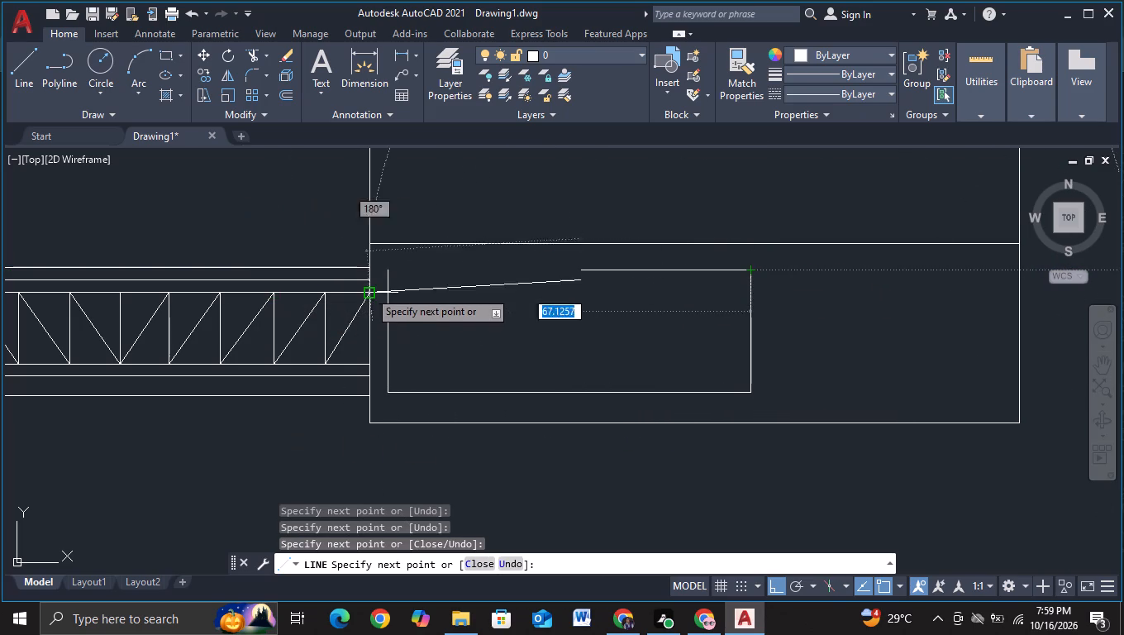
left_click(388, 275)
key("Escape")
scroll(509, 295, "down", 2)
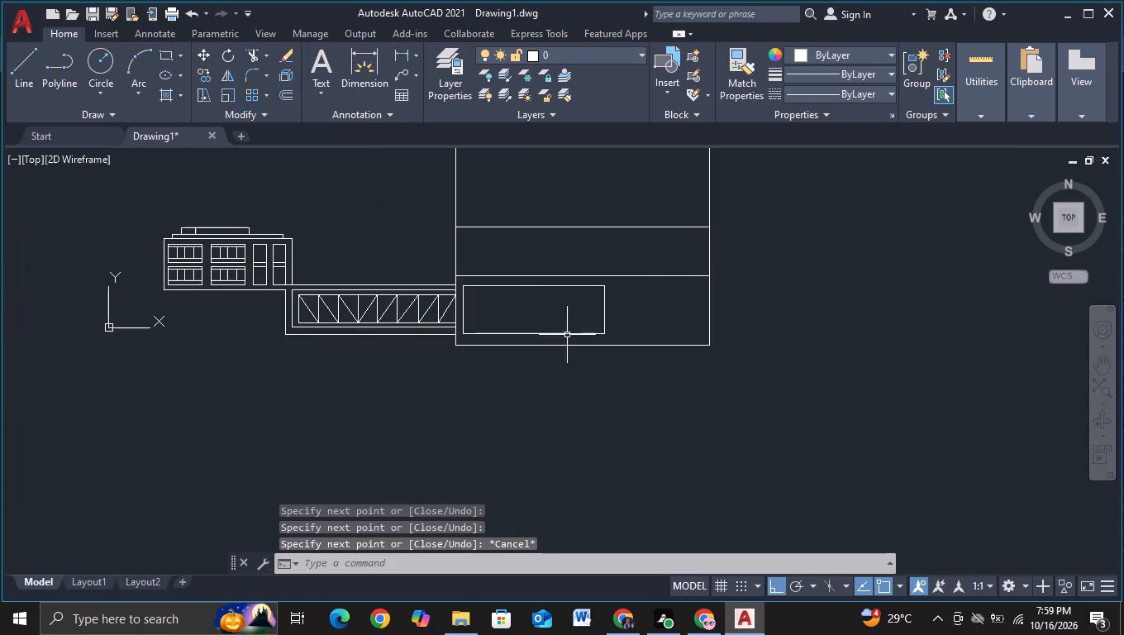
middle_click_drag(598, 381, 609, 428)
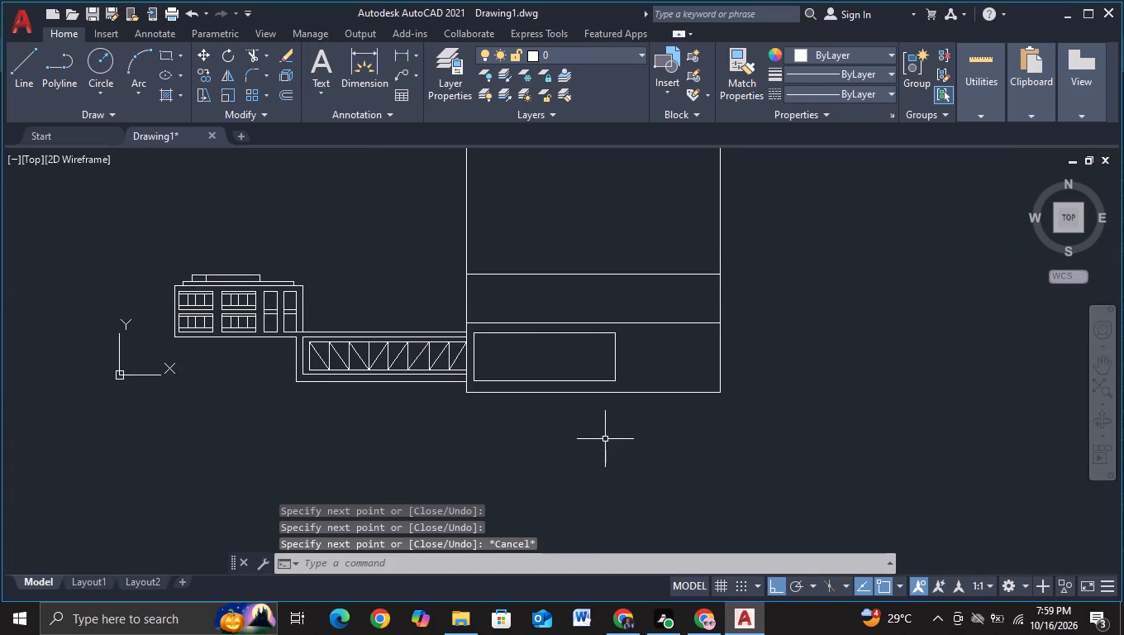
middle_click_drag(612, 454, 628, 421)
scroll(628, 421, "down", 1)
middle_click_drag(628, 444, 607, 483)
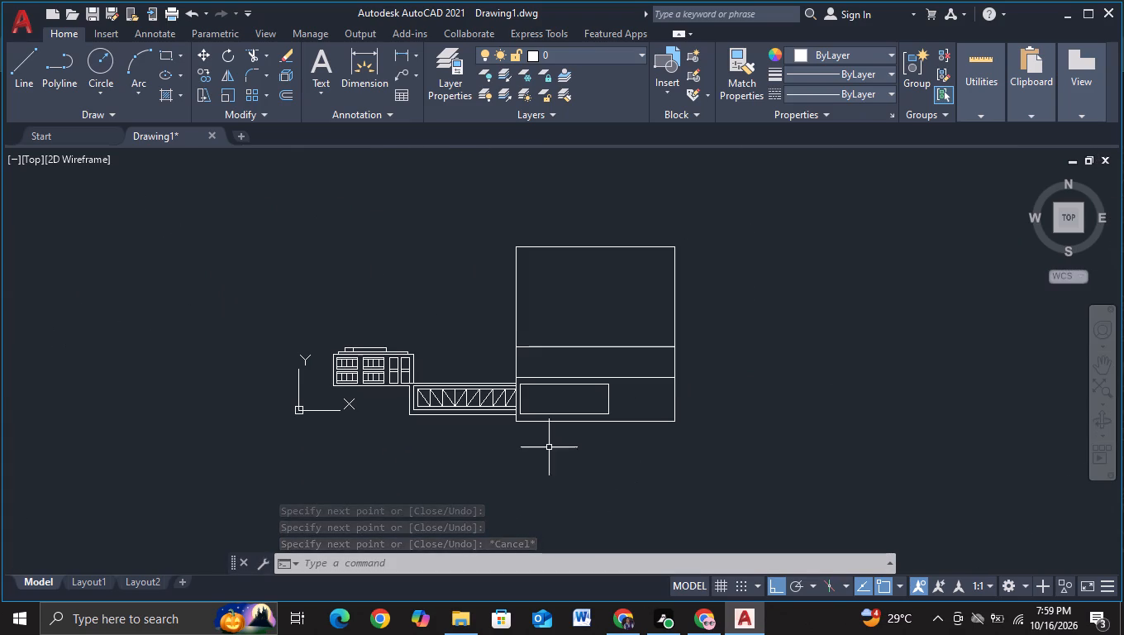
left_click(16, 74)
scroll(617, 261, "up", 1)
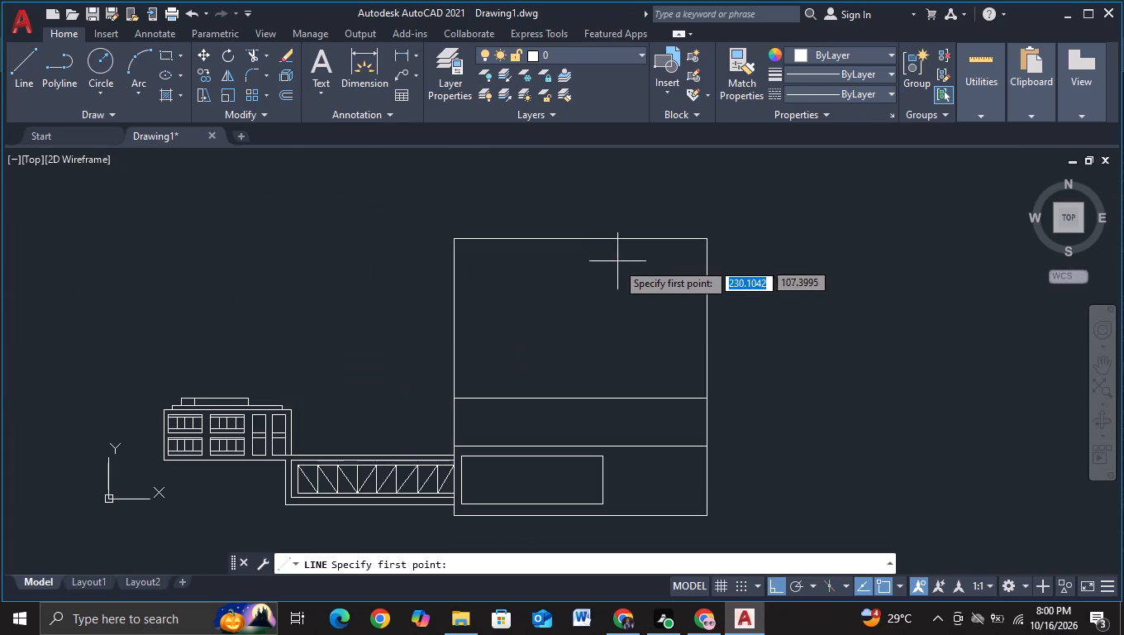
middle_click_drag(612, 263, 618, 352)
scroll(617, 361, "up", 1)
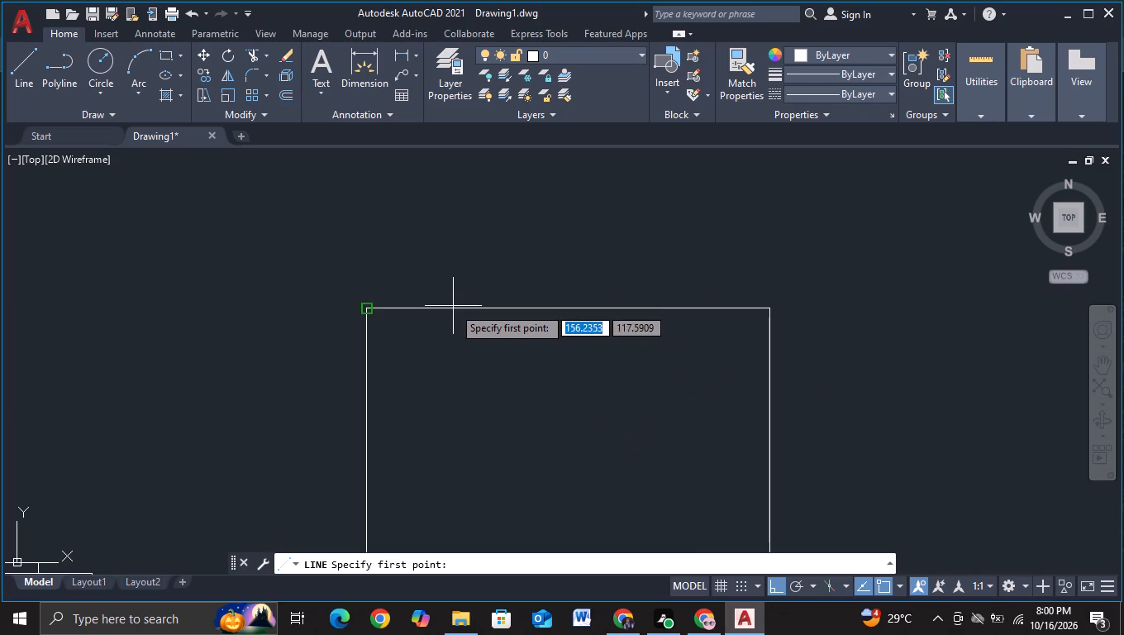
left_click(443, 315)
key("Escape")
Draw a three-sided rooftop outline about 89 units wide above the tall block, with both sides crossing slightly below its top edge.
left_click(15, 99)
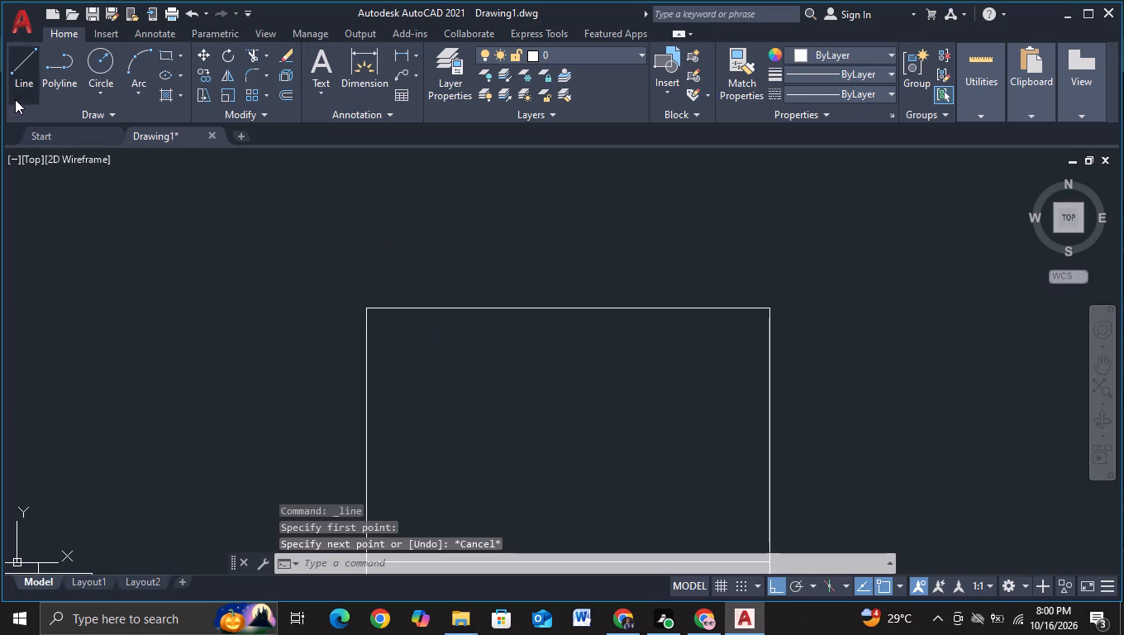
scroll(423, 345, "up", 2)
left_click(417, 290)
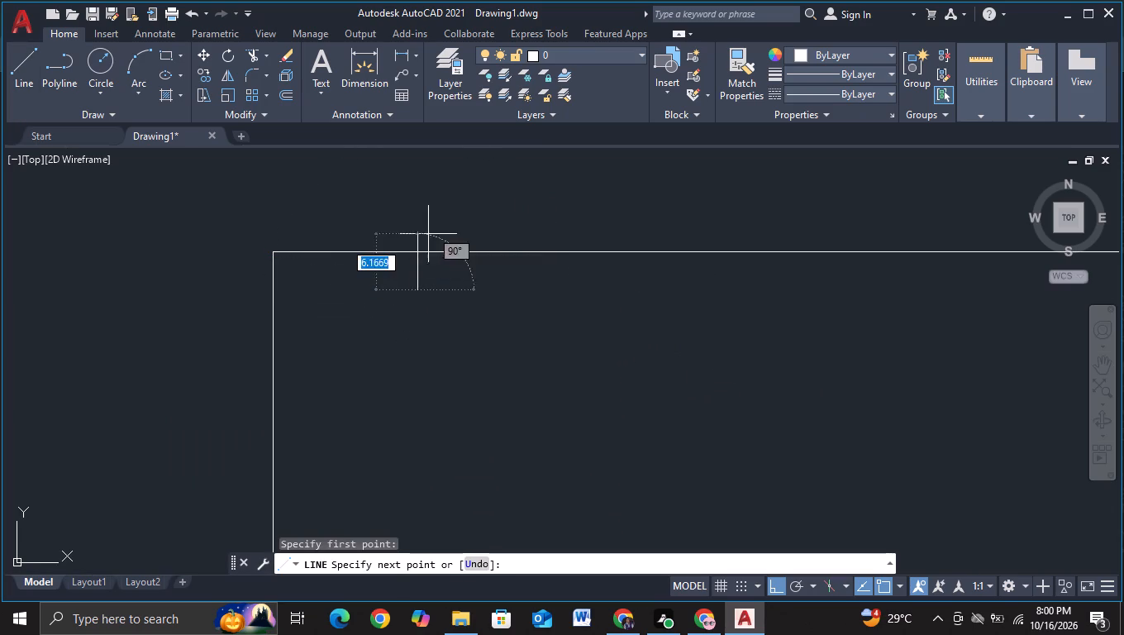
scroll(431, 213, "down", 2)
middle_click_drag(441, 217, 430, 403)
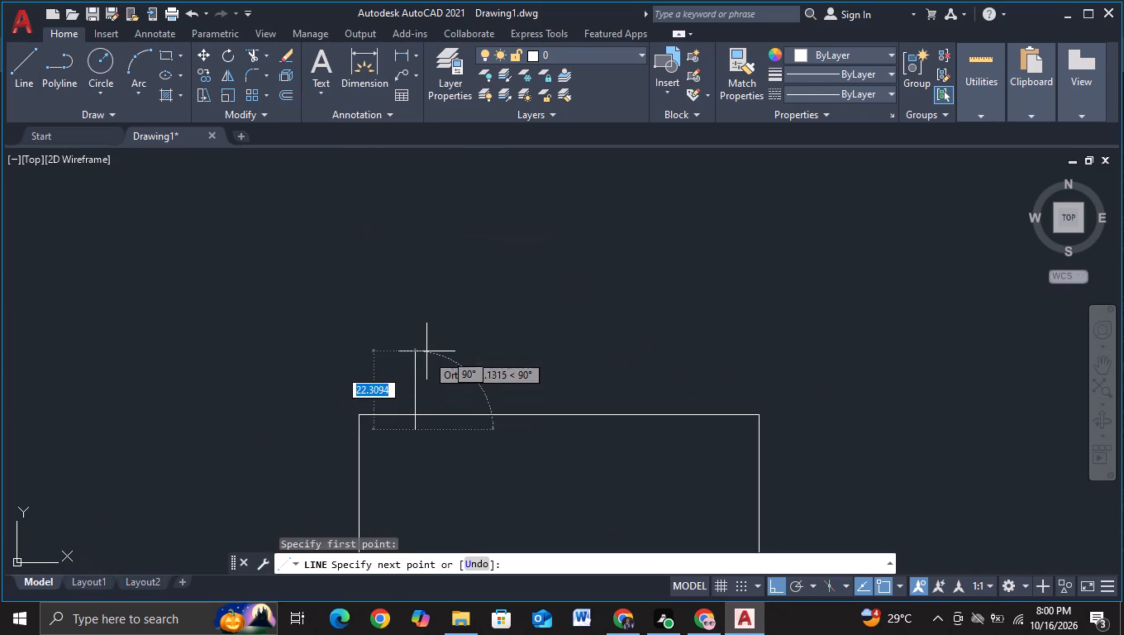
left_click(426, 361)
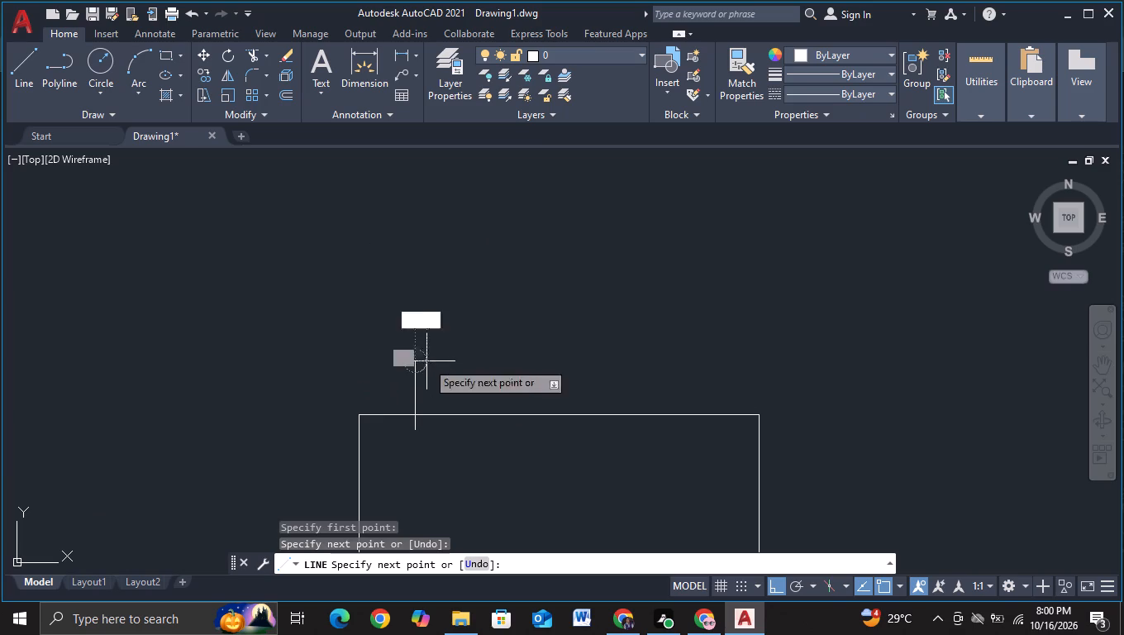
left_click(727, 368)
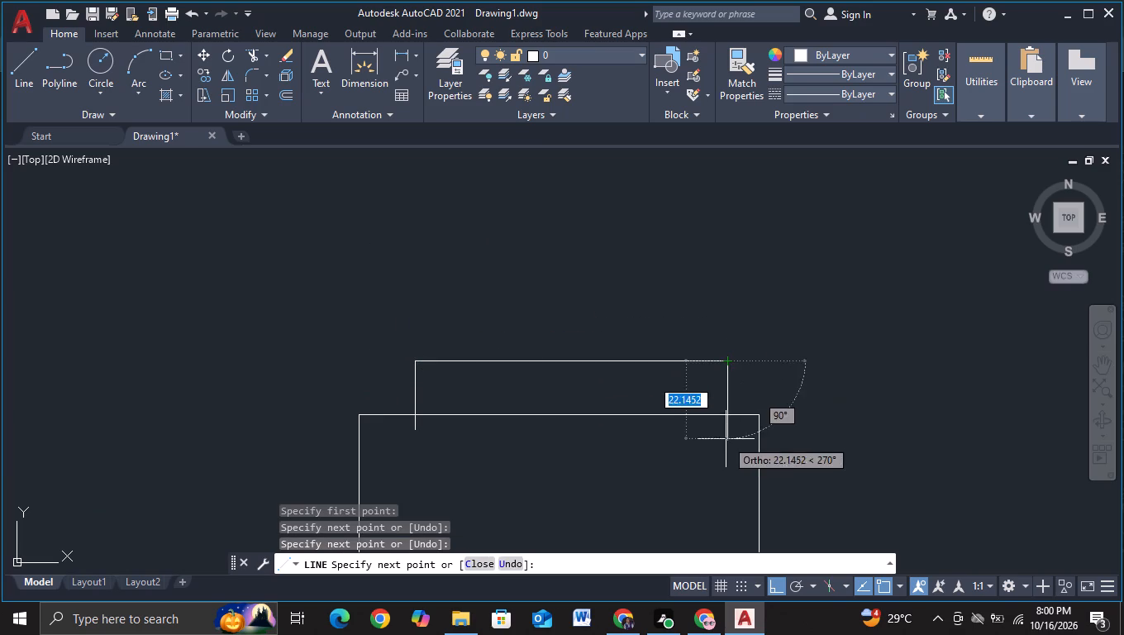
left_click(726, 439)
key("Escape")
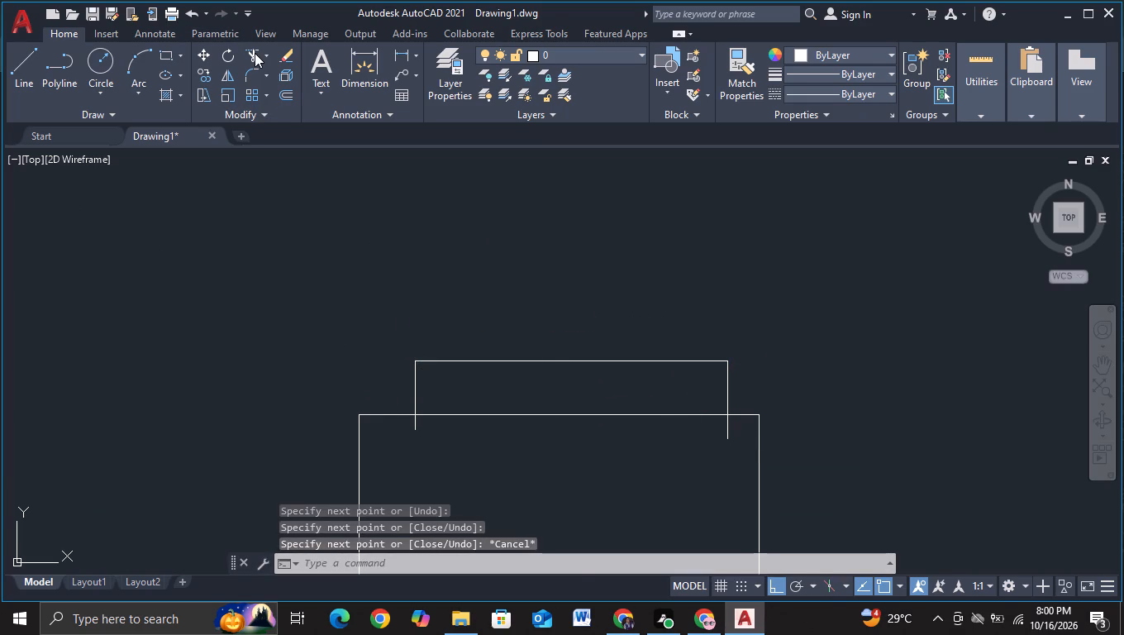
Trim the rooftop outline's two side ends that overhang below the tall block's top edge.
left_click(255, 53)
left_click(416, 427)
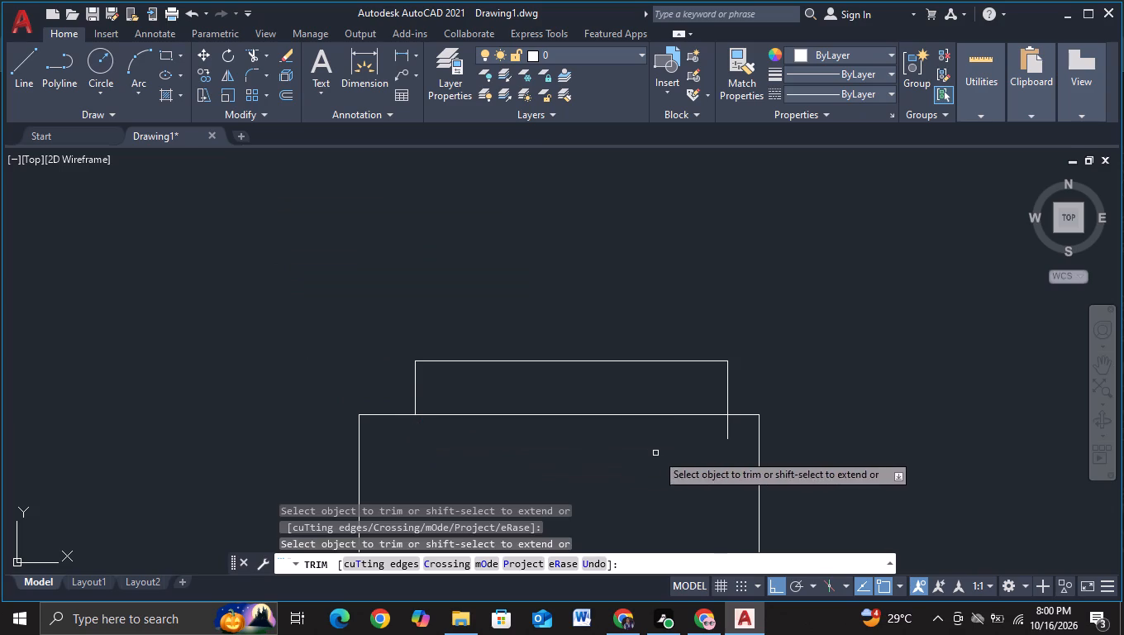
left_click(727, 429)
scroll(827, 389, "down", 2)
middle_click_drag(858, 450, 823, 332)
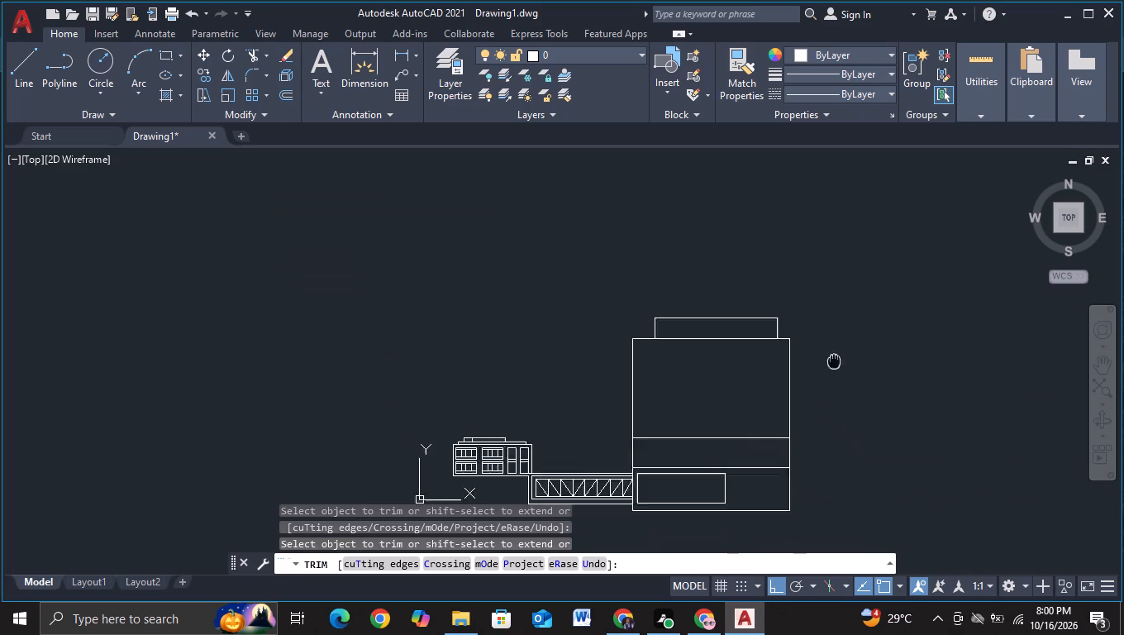
middle_click_drag(823, 332, 805, 298)
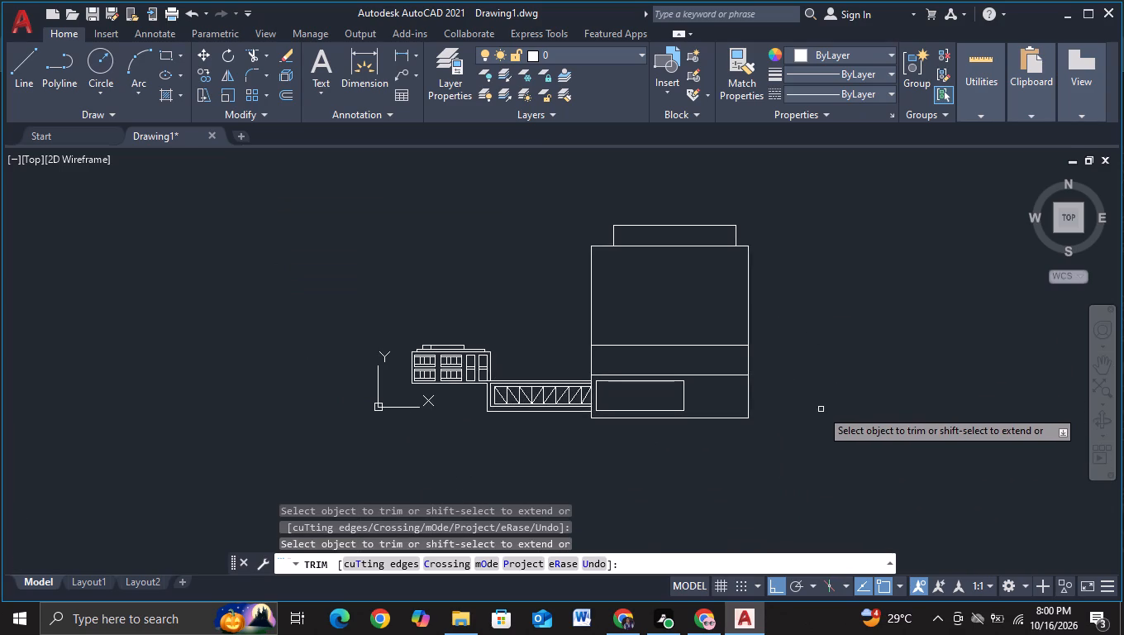
key("Escape")
Move only the UCS origin horizontally away from the panelled block, into the empty area outside the drawing.
scroll(477, 411, "up", 1)
middle_click_drag(430, 411, 493, 451)
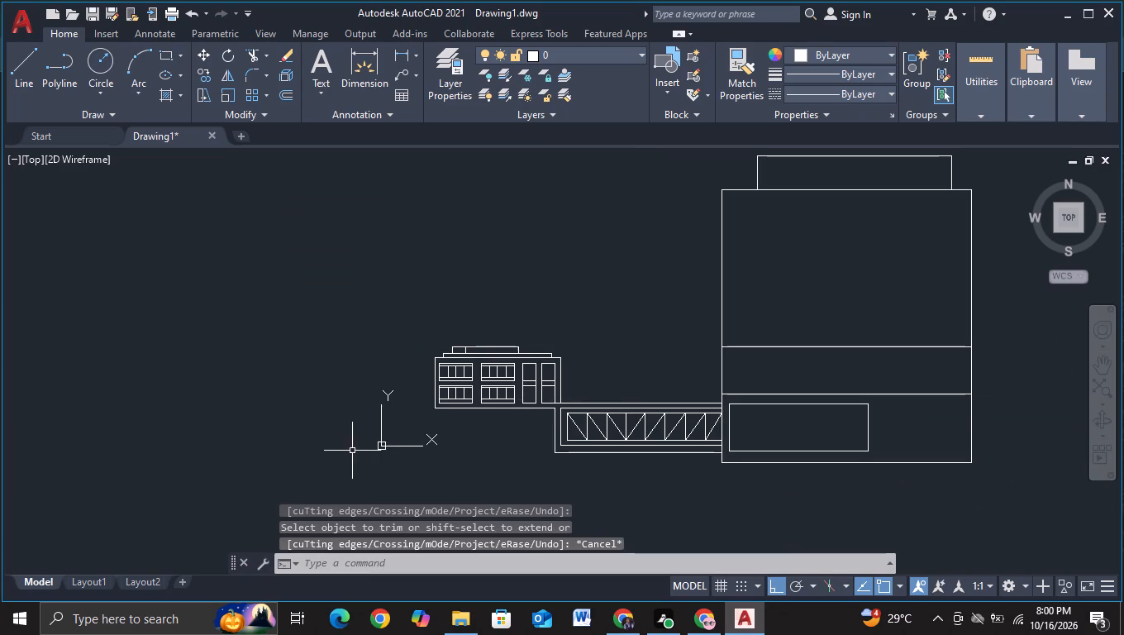
left_click(376, 445)
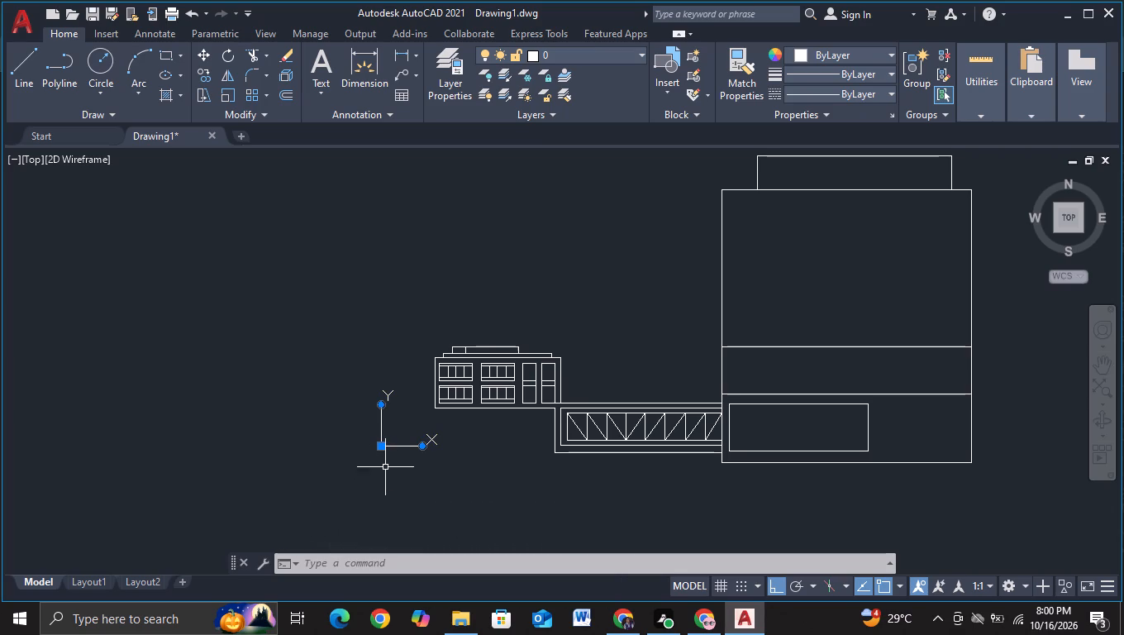
left_click(379, 444)
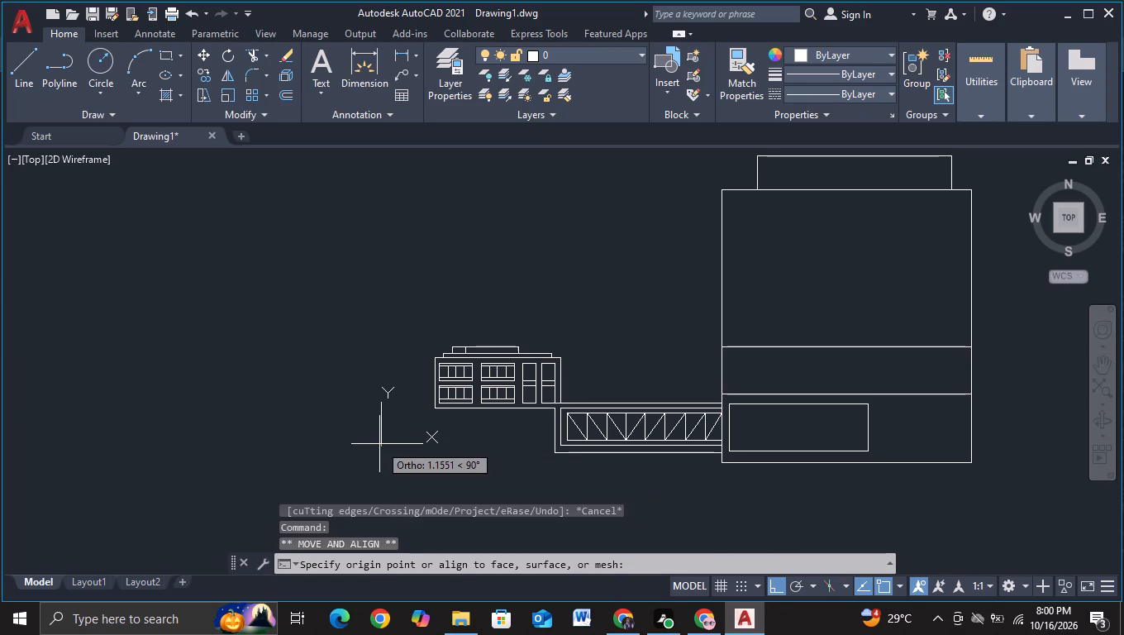
left_click(379, 444)
left_click(421, 491)
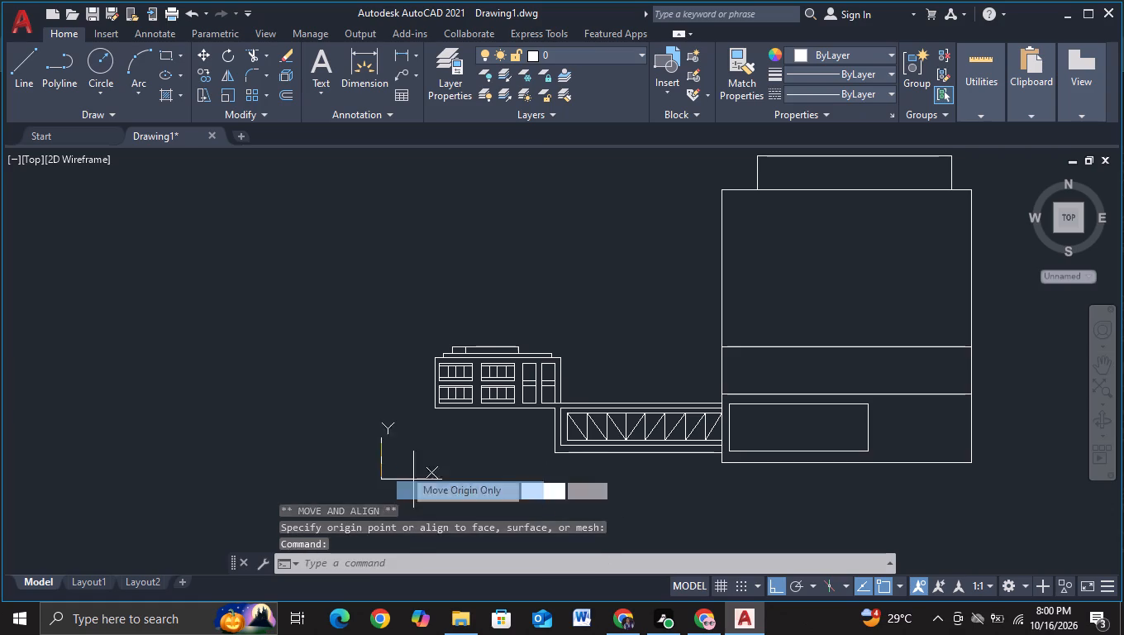
left_click(66, 423)
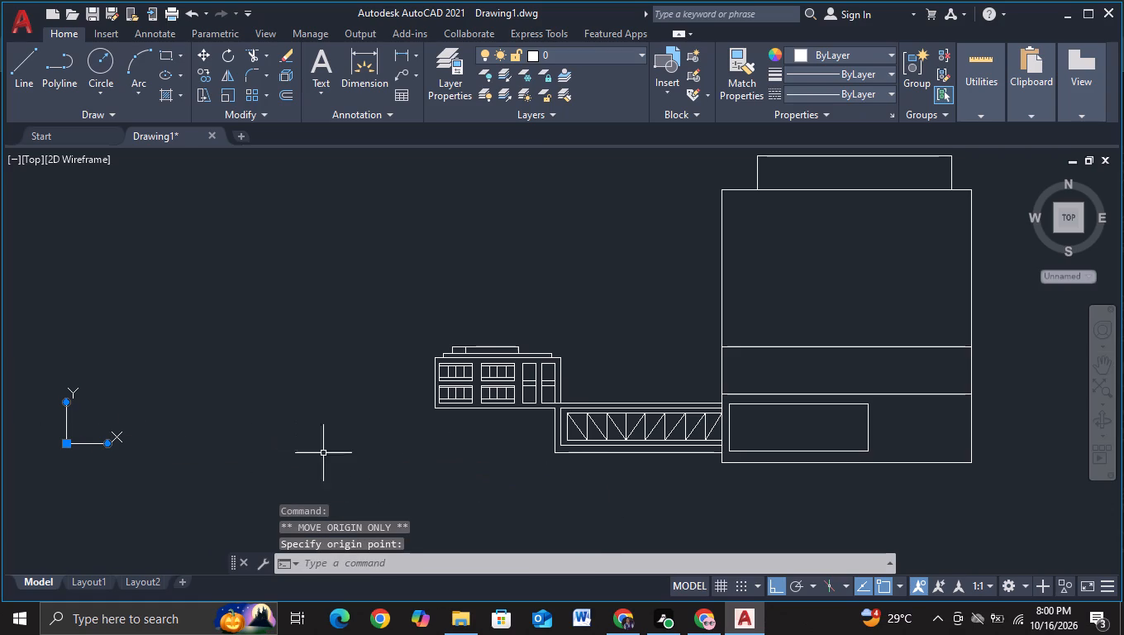
key("Escape")
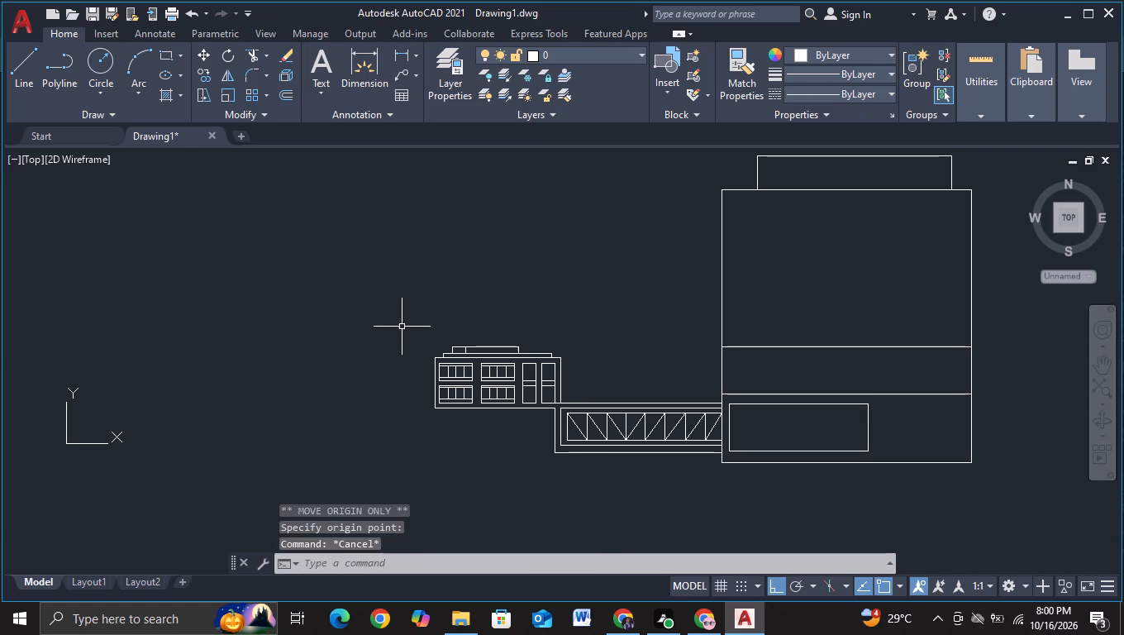
Scale the whole panelled block up to about 1.7 times its size, using a base point near its centre.
left_click(396, 321)
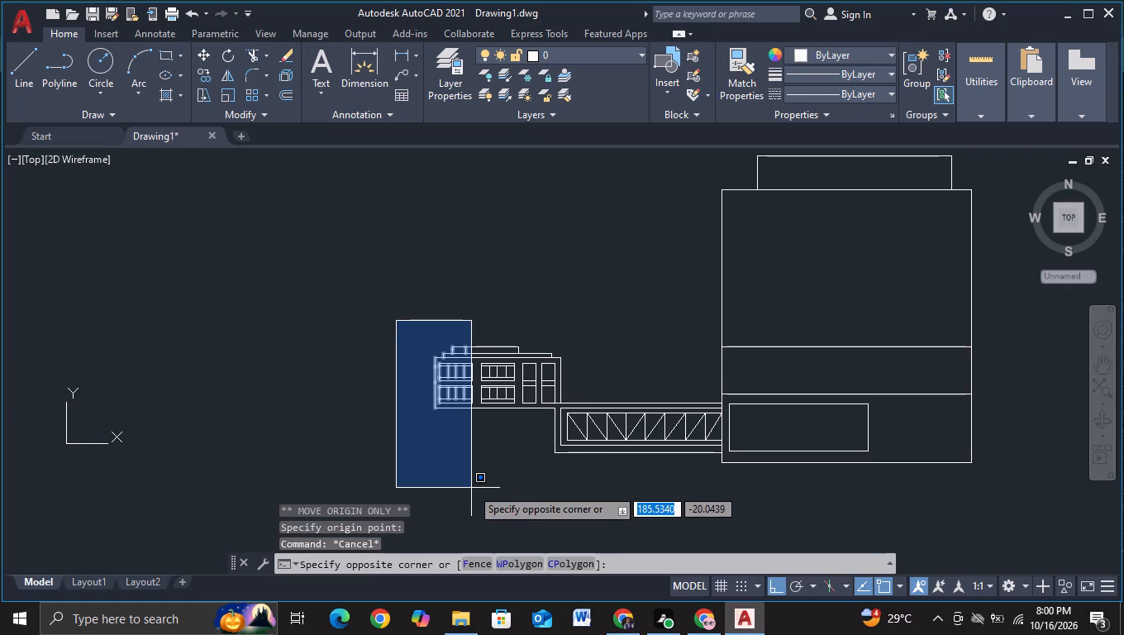
left_click(576, 414)
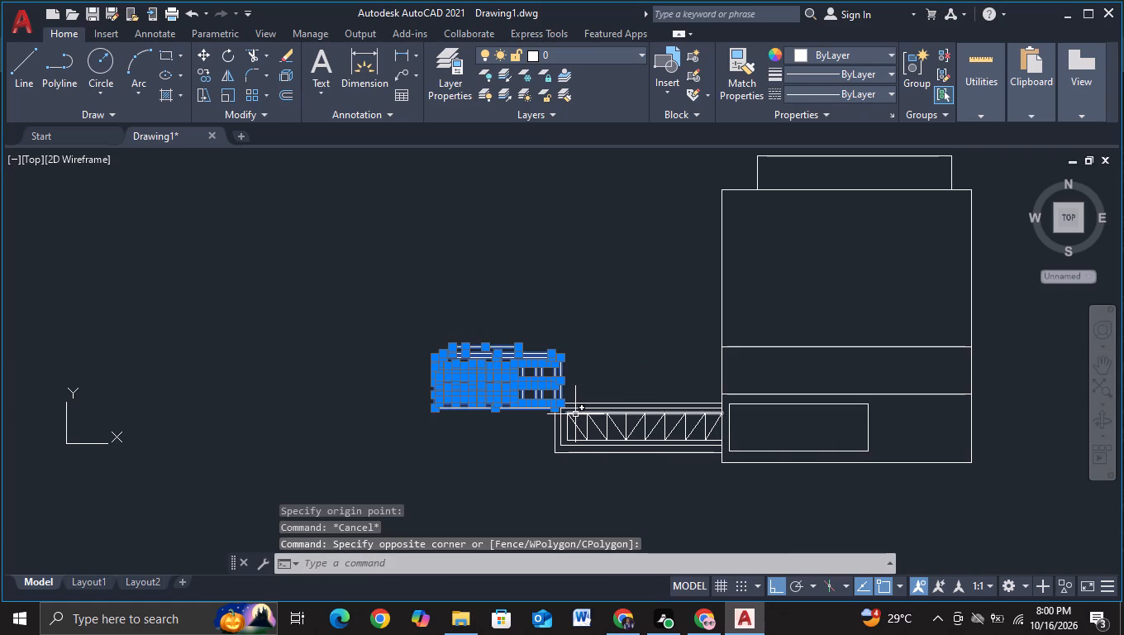
key("s")
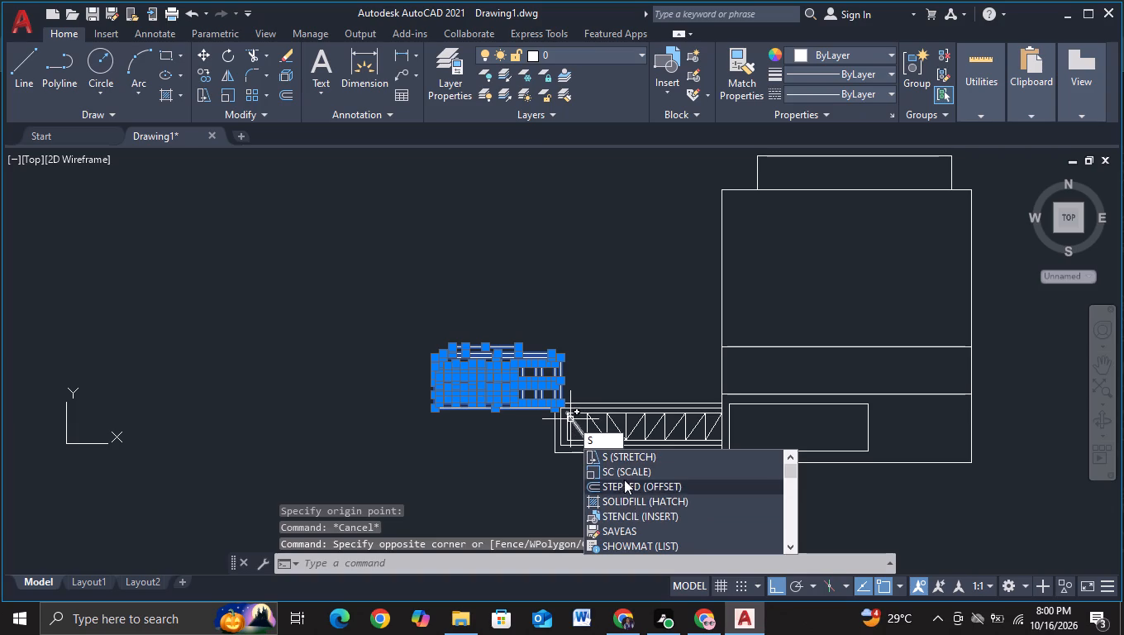
left_click(621, 468)
left_click(501, 387)
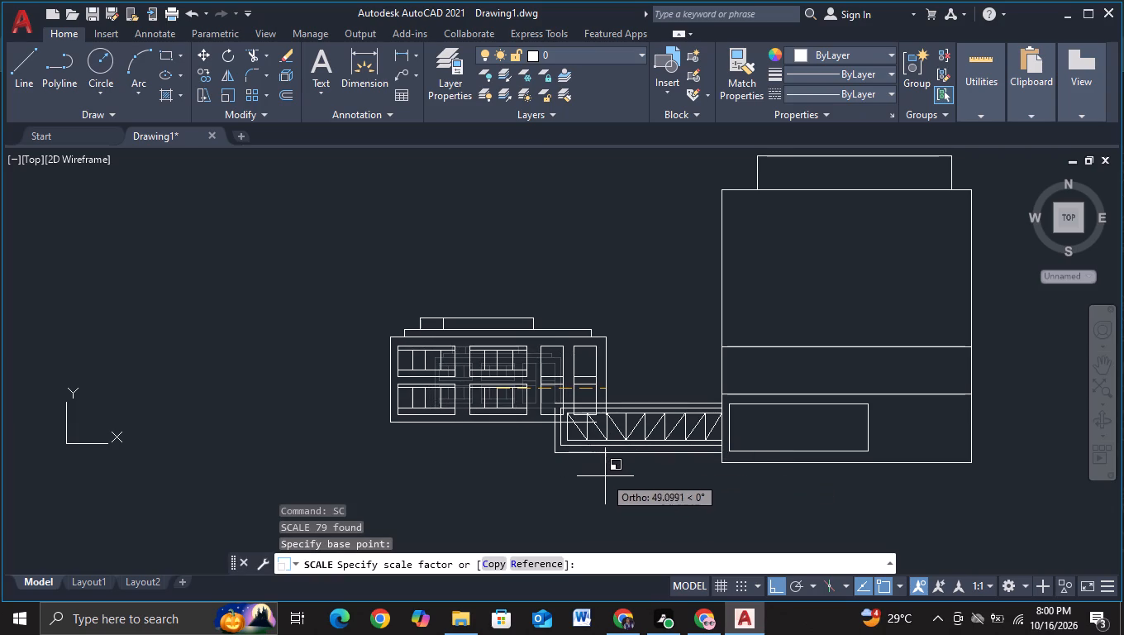
left_click(605, 477)
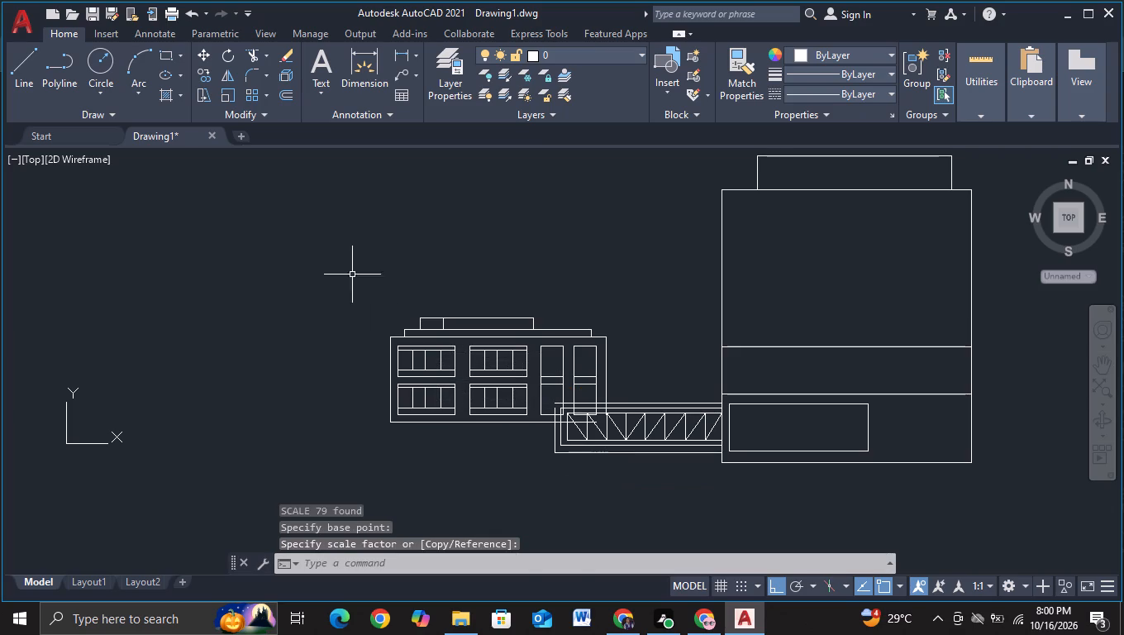
Move the whole panelled block about 26 units at 138°, up and away from the connecting wing.
left_click(353, 265)
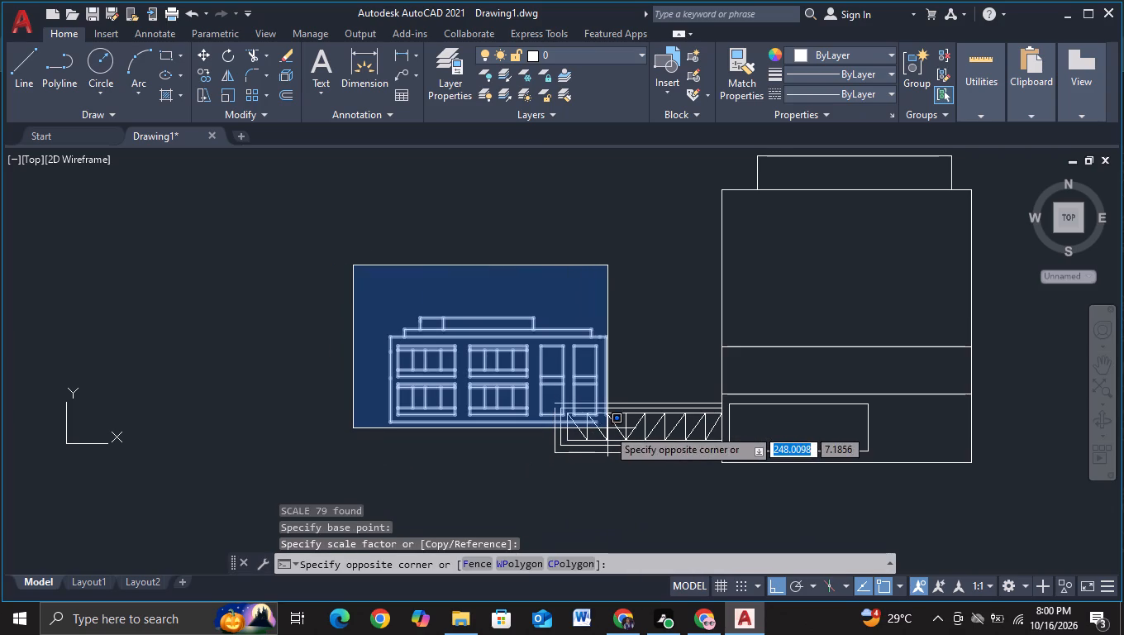
left_click(612, 427)
key("m")
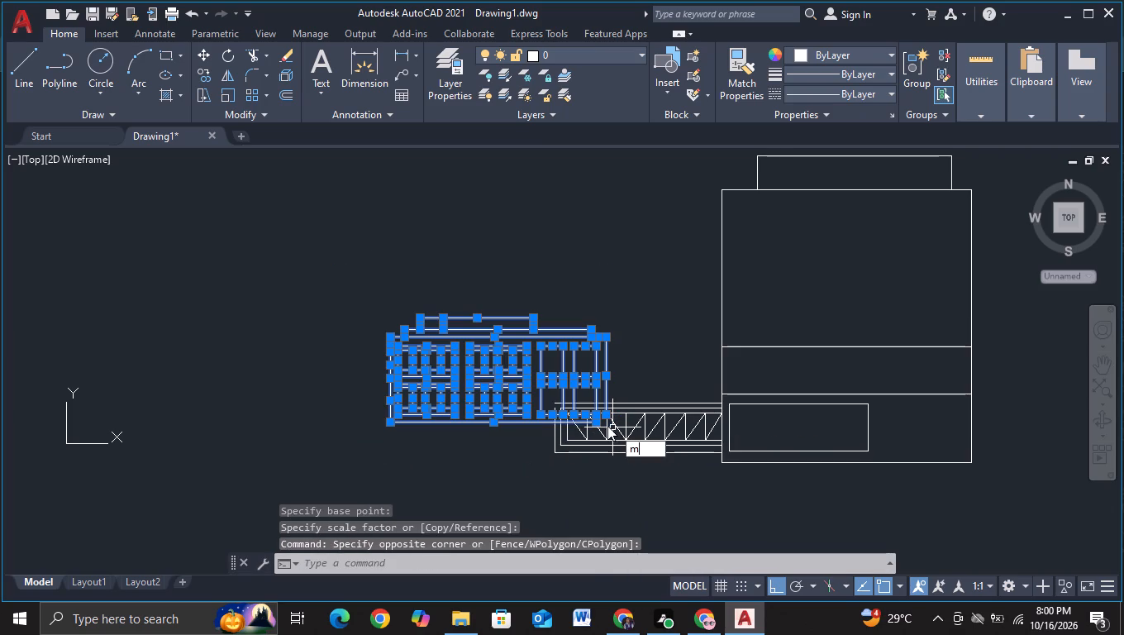
left_click(662, 466)
left_click(529, 402)
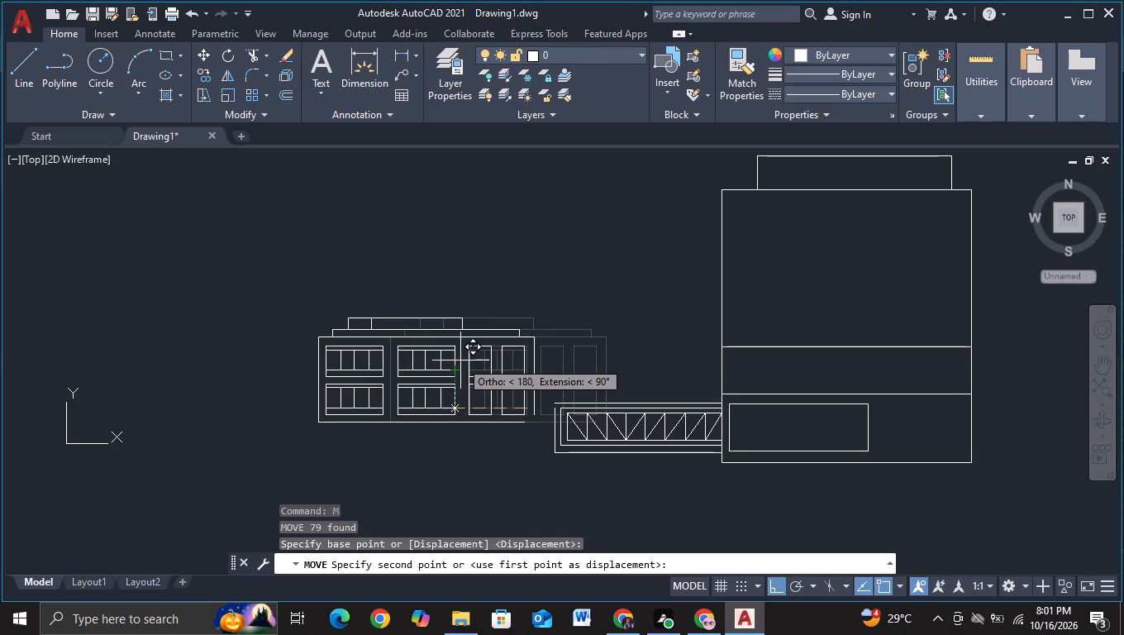
scroll(460, 360, "up", 1)
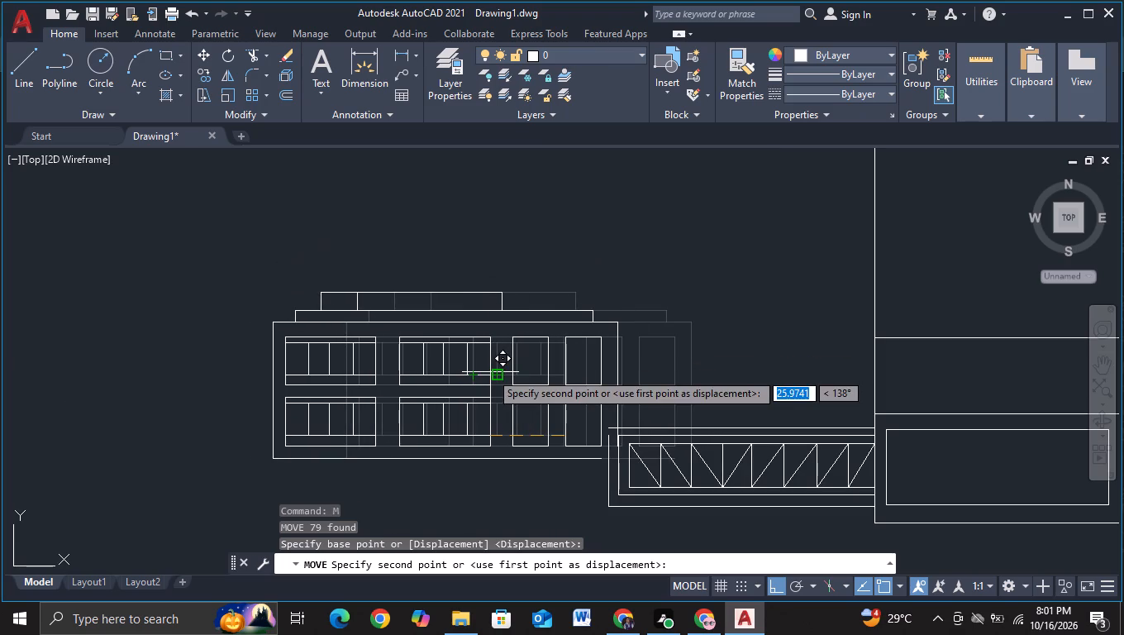
left_click(490, 372)
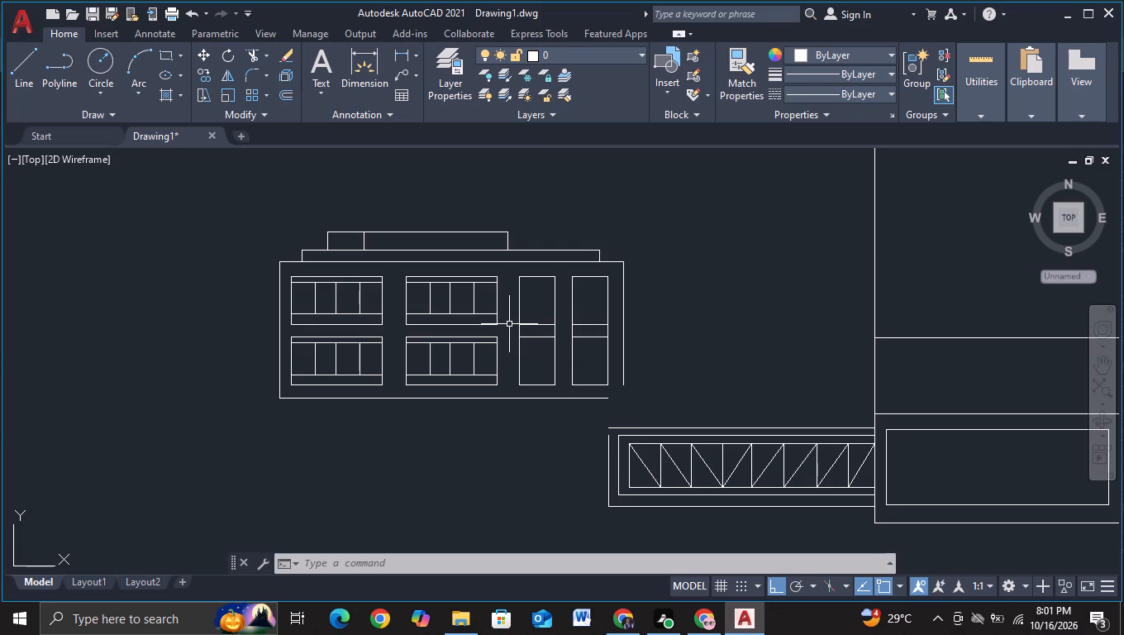
Move the panelled block straight down about 12.8 units with object snap off, bringing its open lower corner onto the wing's upper corner.
left_click(255, 204)
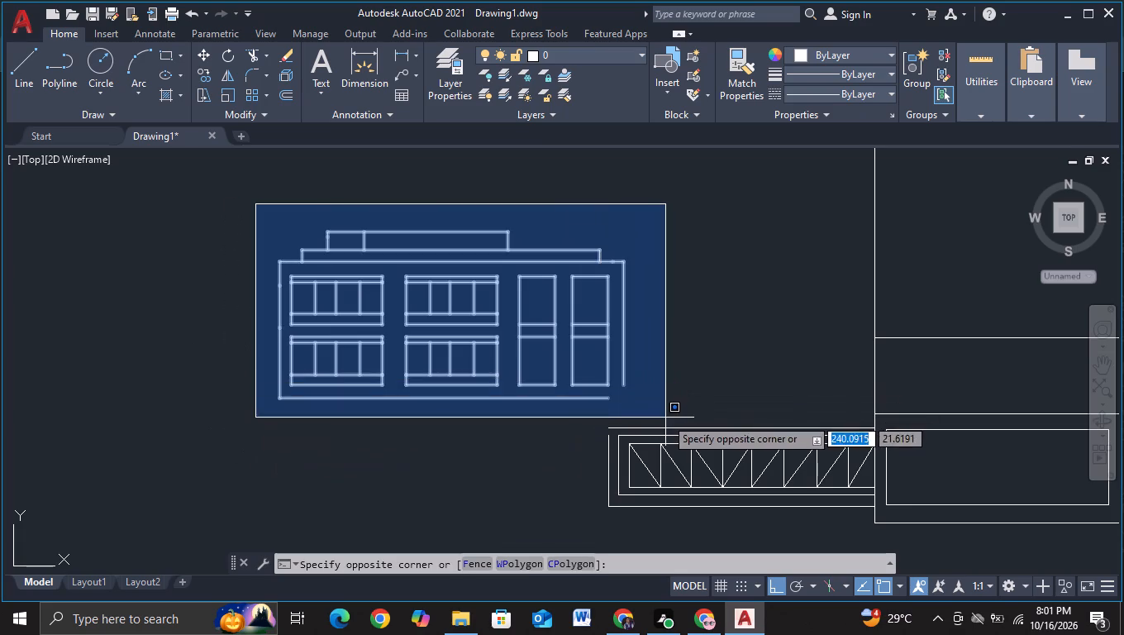
left_click(665, 418)
key("m")
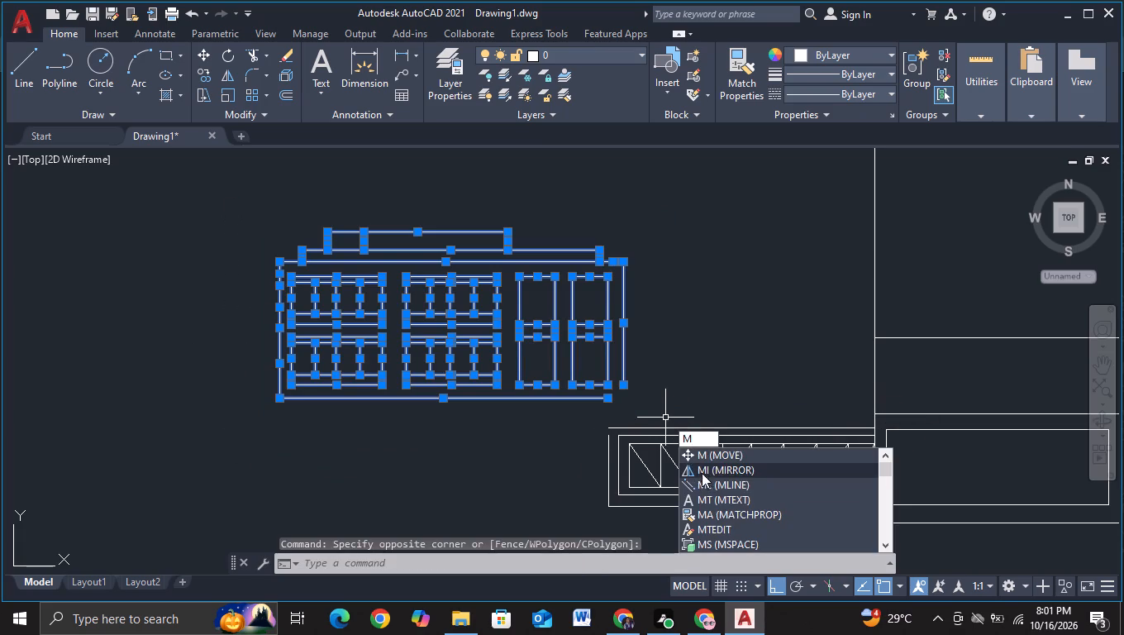
left_click(702, 456)
left_click(530, 359)
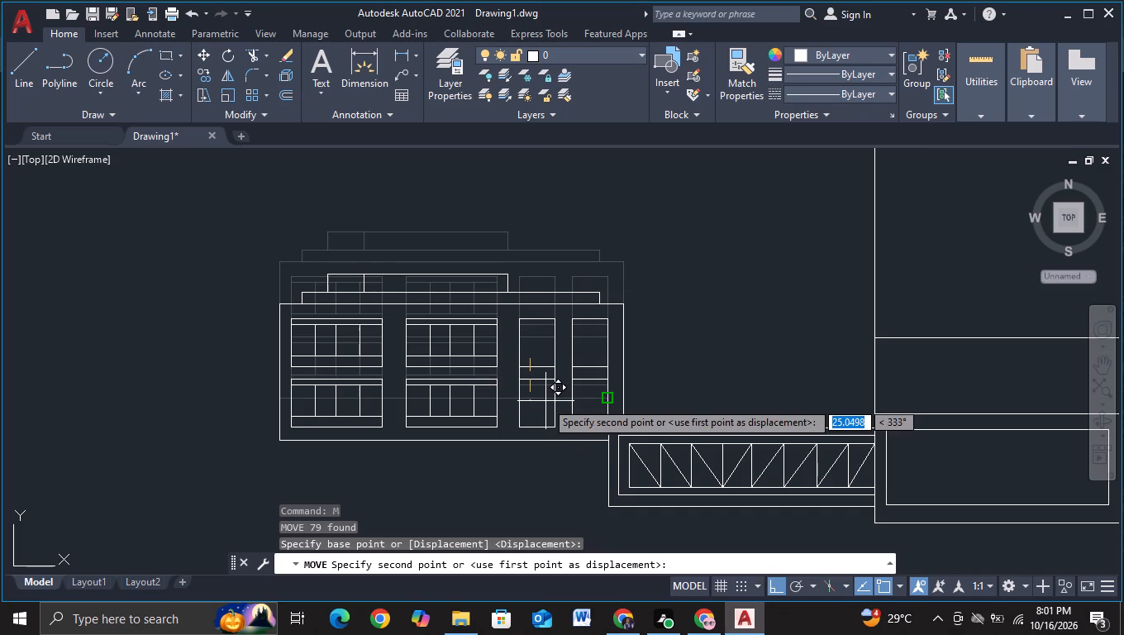
key("F3")
scroll(545, 401, "up", 1)
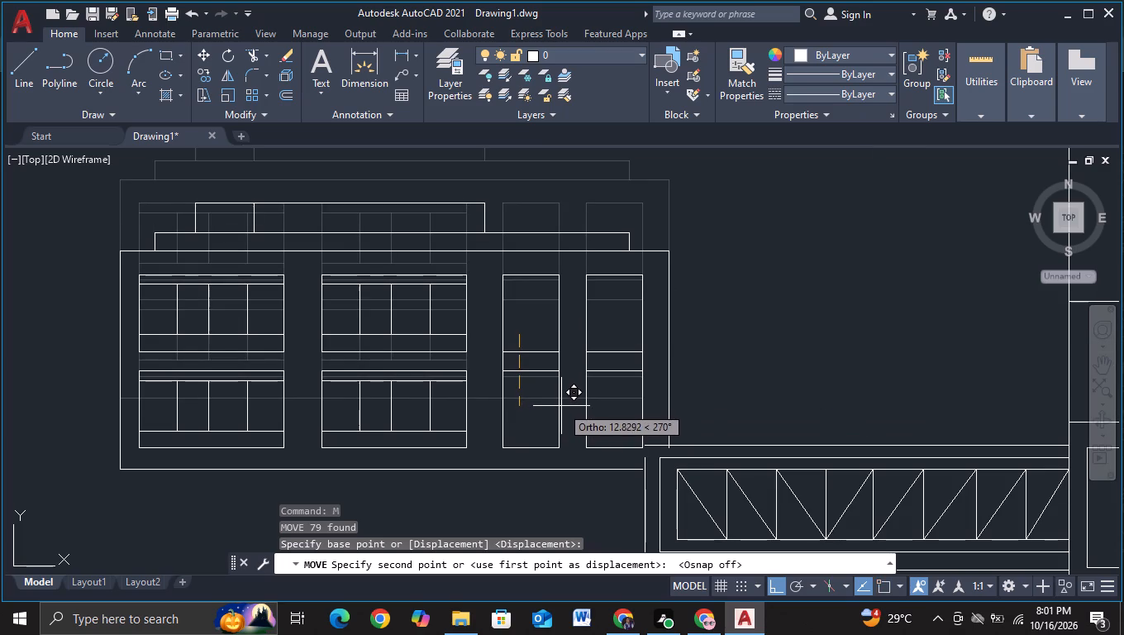
left_click(561, 406)
key("Escape")
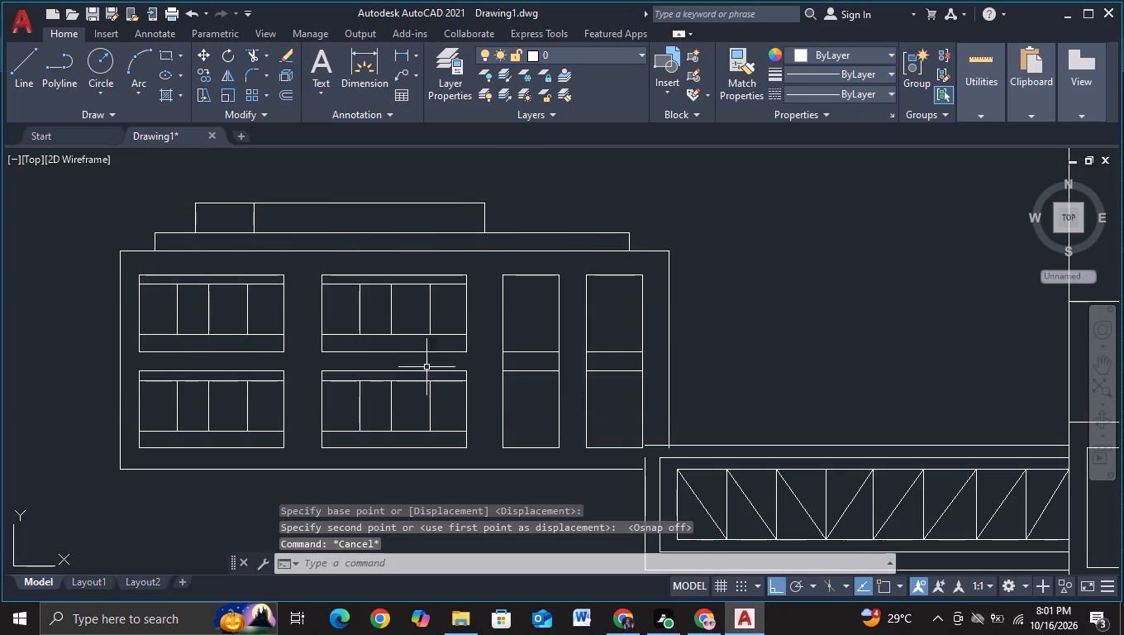
Trim the end of the panelled block's side edge that overhangs below the wing's outer top line.
left_click(248, 58)
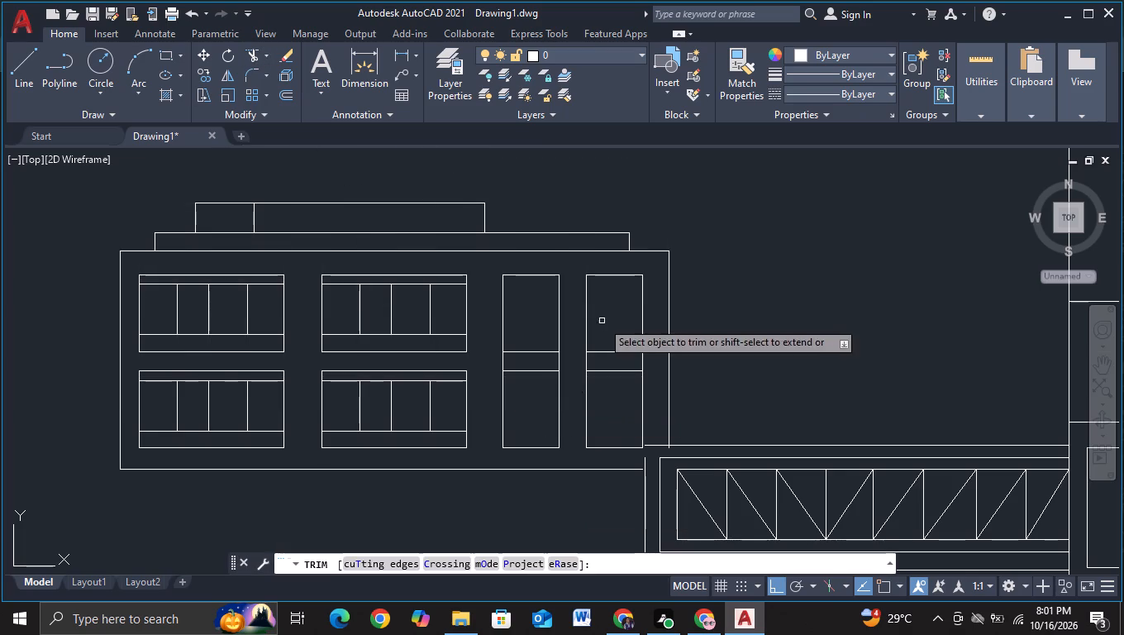
scroll(628, 356, "up", 2)
middle_click_drag(788, 467, 641, 186)
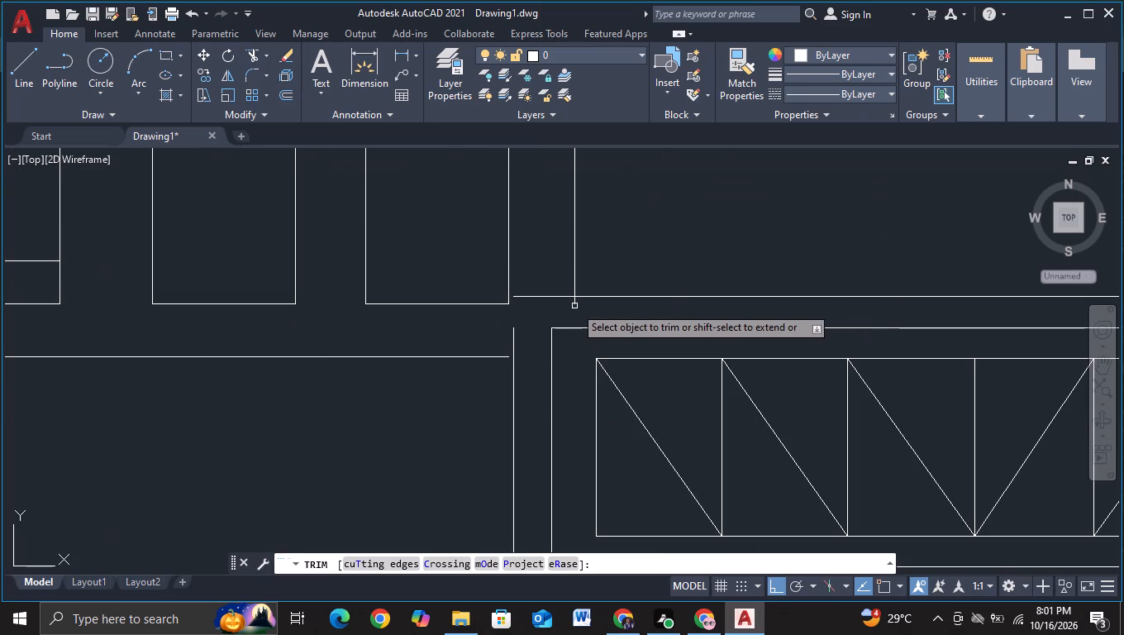
left_click(574, 303)
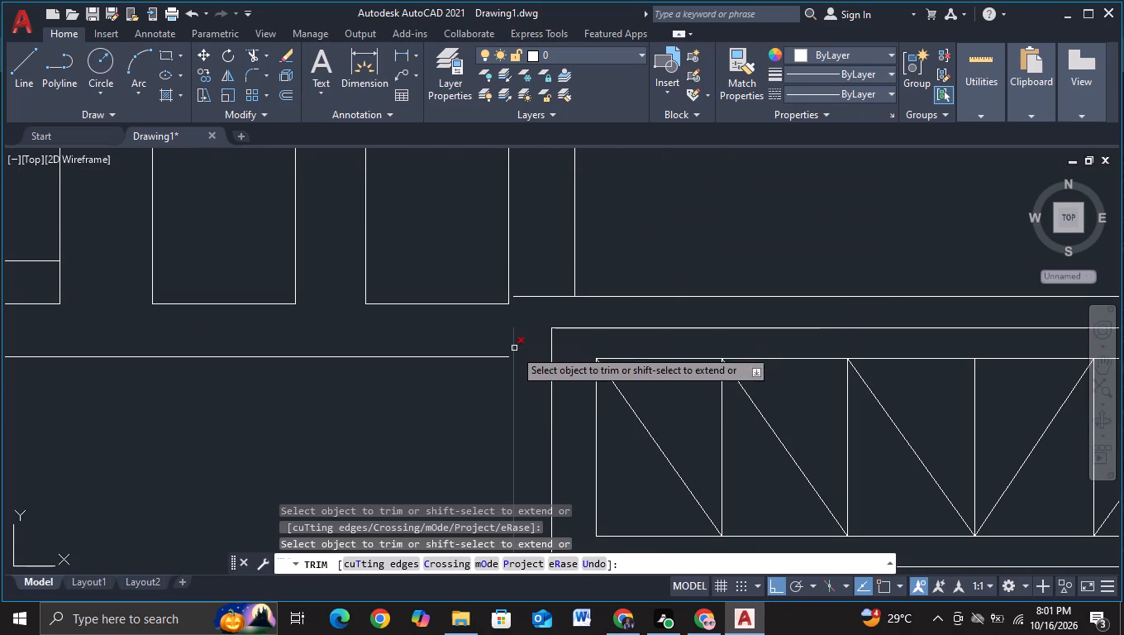
With object snap on, draw a line about 6.2 units long from the block's bottom edge end to the truss's upper corner.
left_click(20, 83)
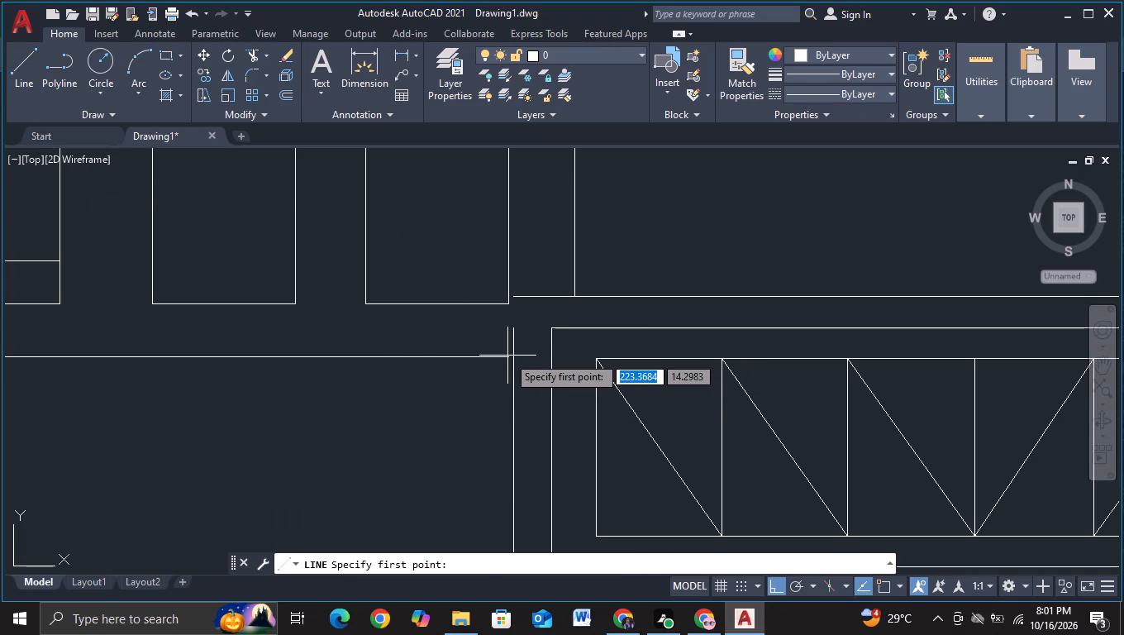
key("F3")
left_click(508, 356)
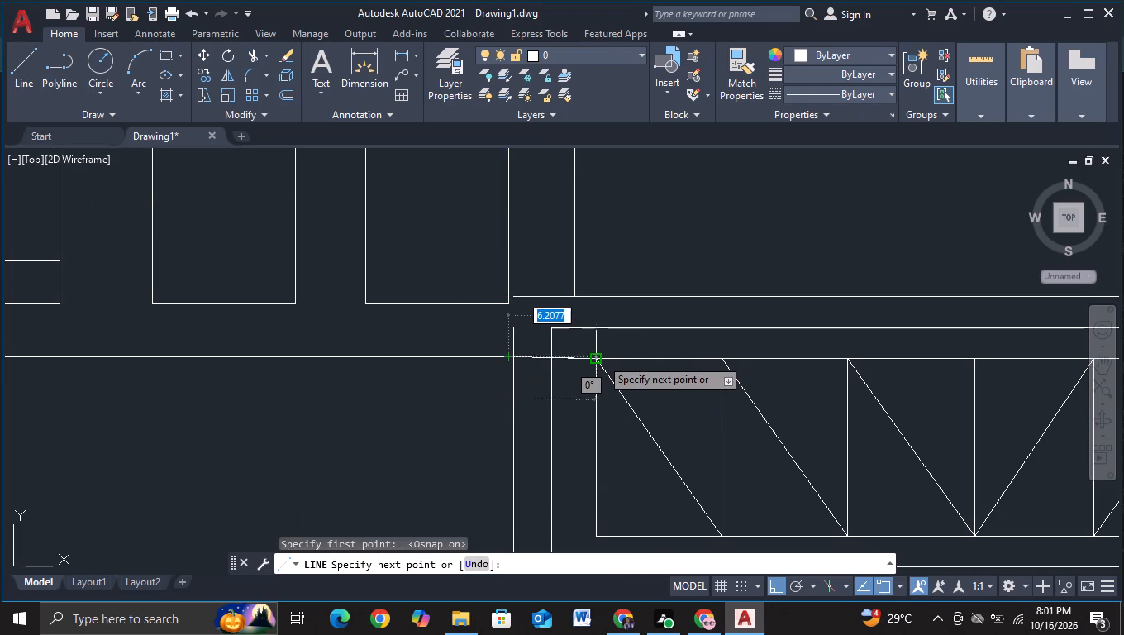
left_click(601, 358)
key("Escape")
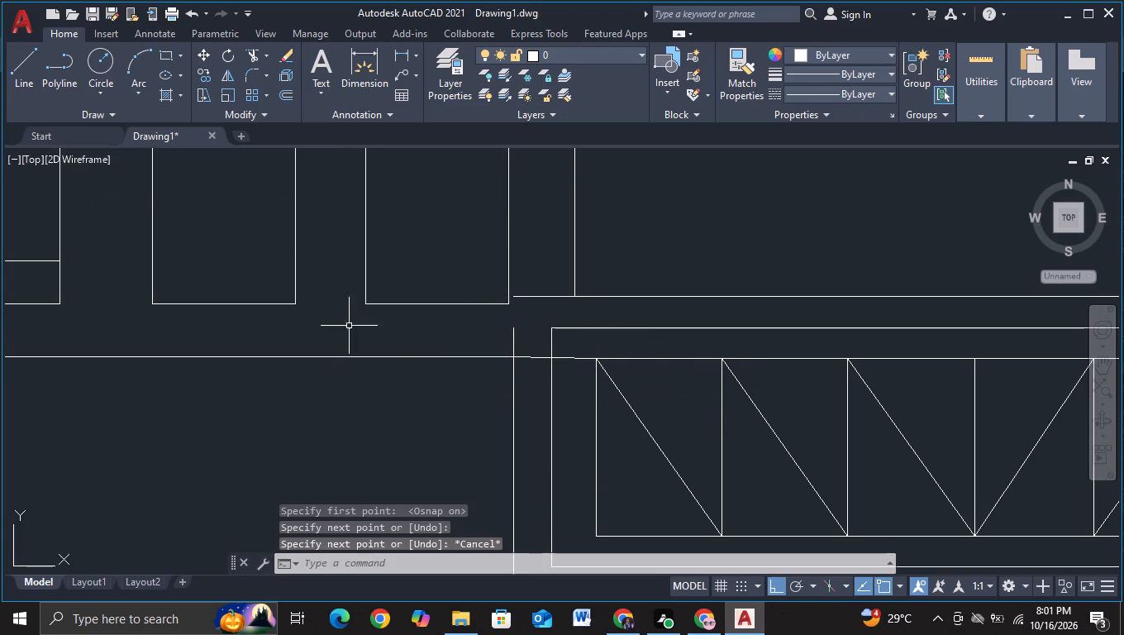
Trim the new line's two segments that run past the wing's outer side edge towards the truss.
left_click(250, 60)
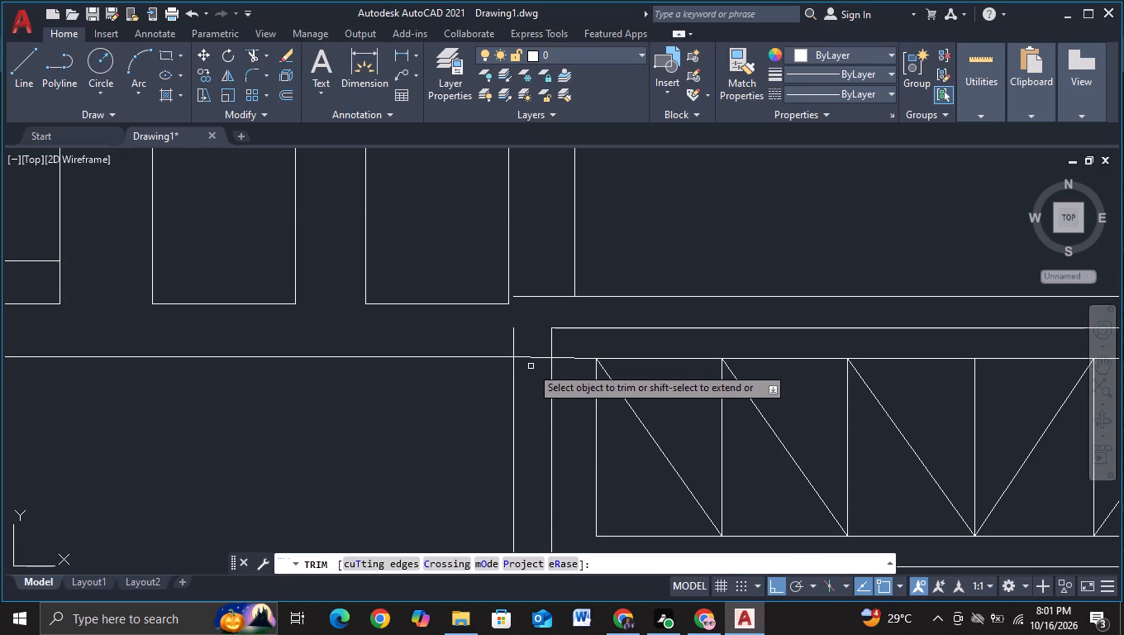
left_click_drag(531, 366, 531, 357)
left_click(531, 339)
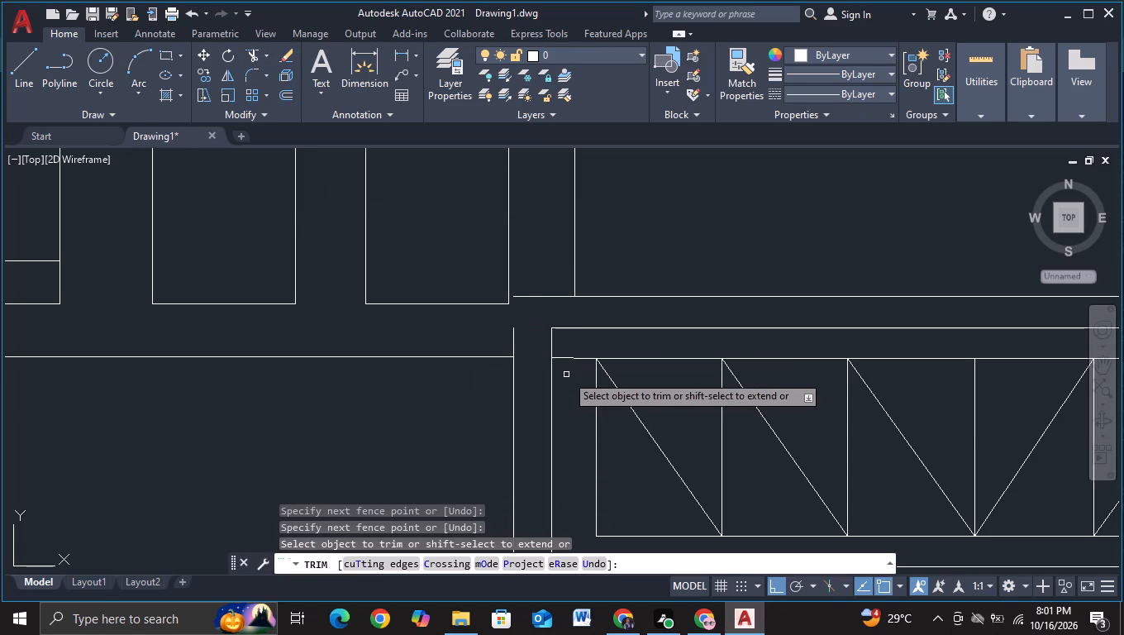
left_click_drag(566, 375, 570, 347)
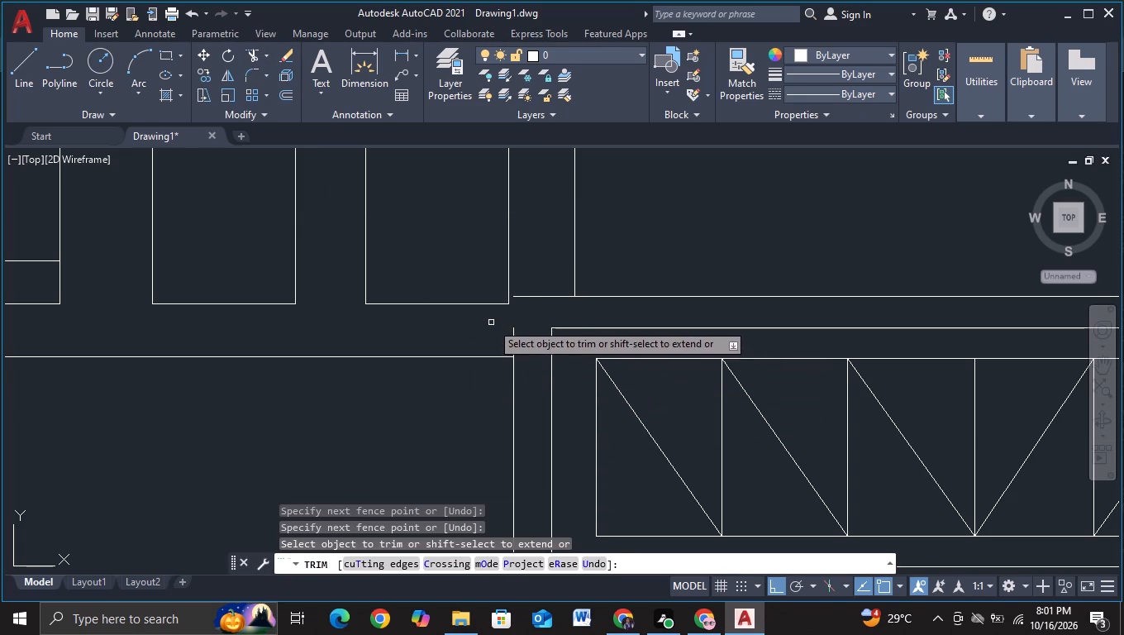
key("Escape")
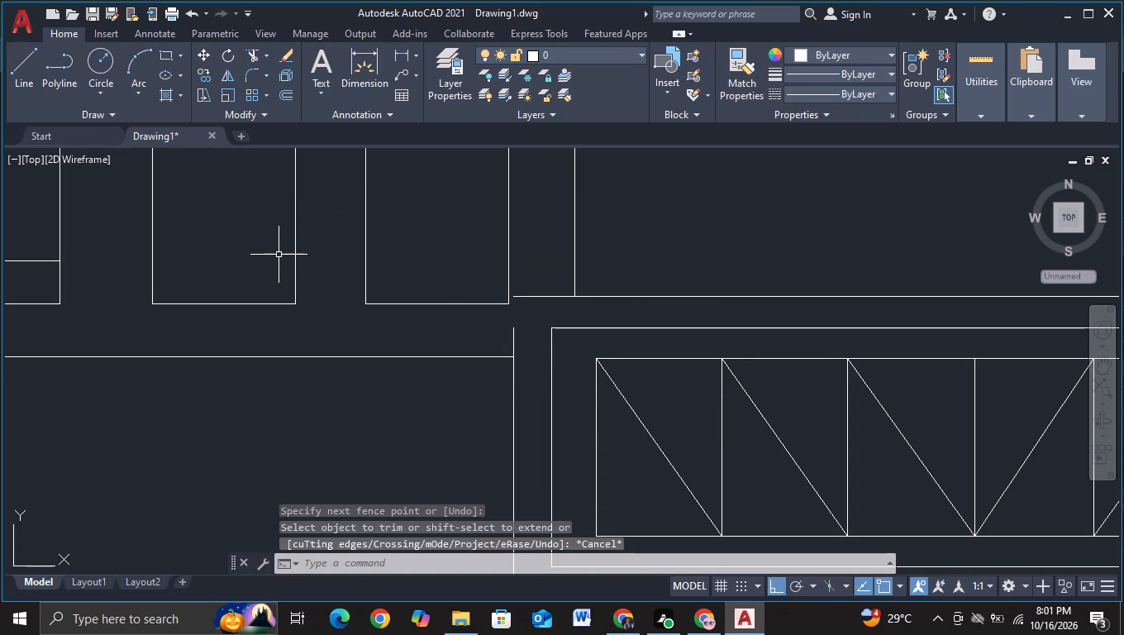
Extend the wing's outer top and side edges at the corner beside the panelled block to close it.
key("e")
left_click(340, 303)
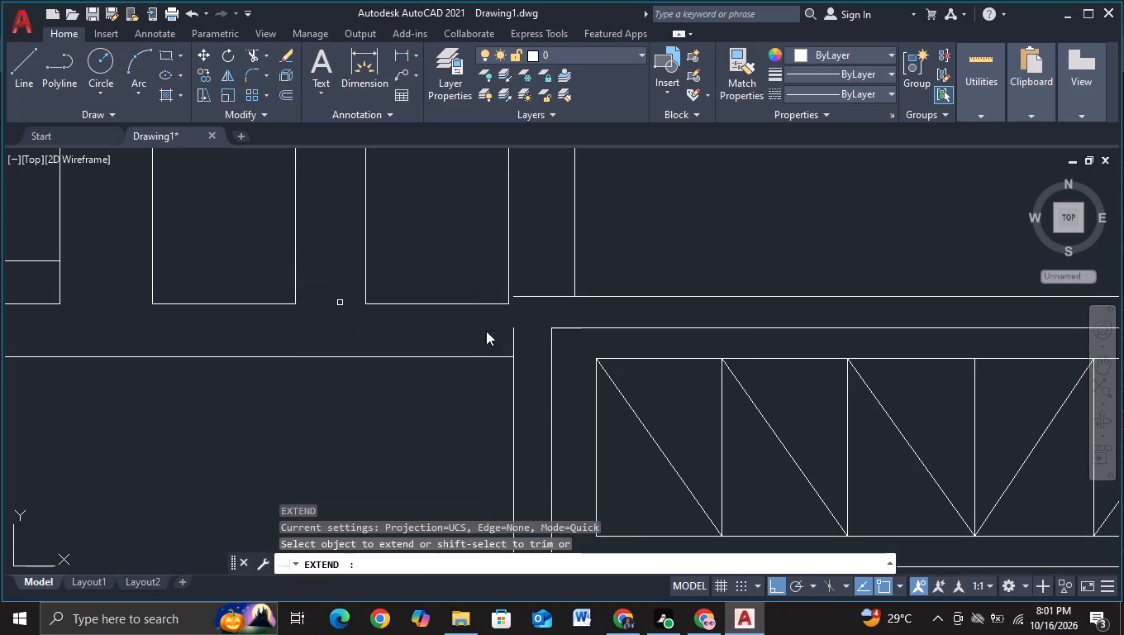
left_click(521, 298)
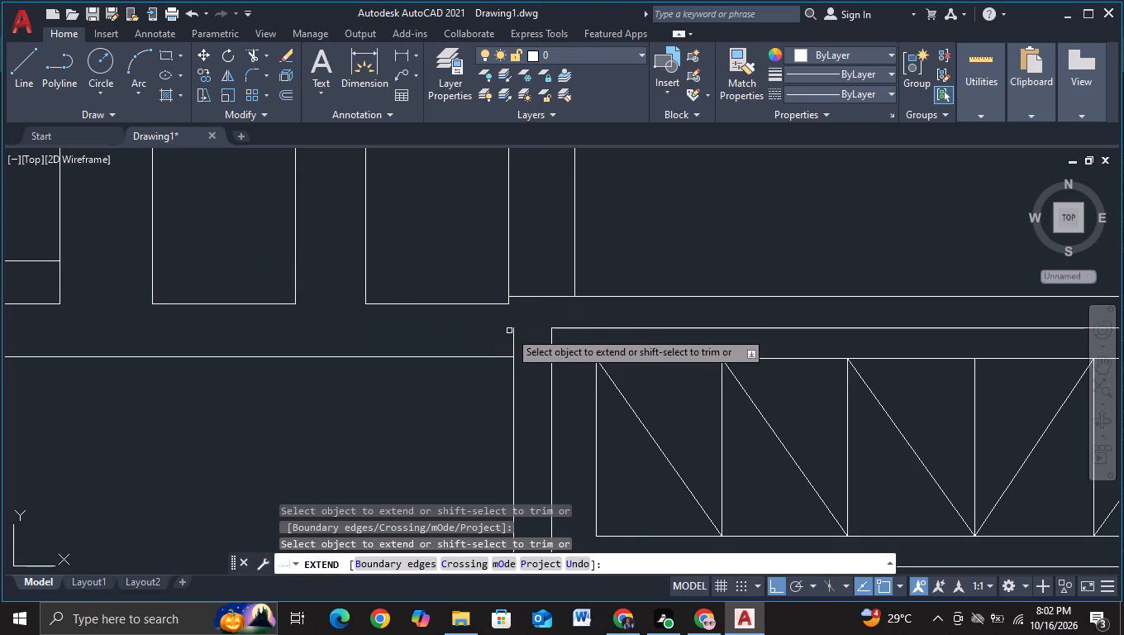
left_click(512, 332)
key("Escape")
Move the whole panelled block about 20 units at 71°, clear above the connecting wing.
scroll(499, 354, "down", 2)
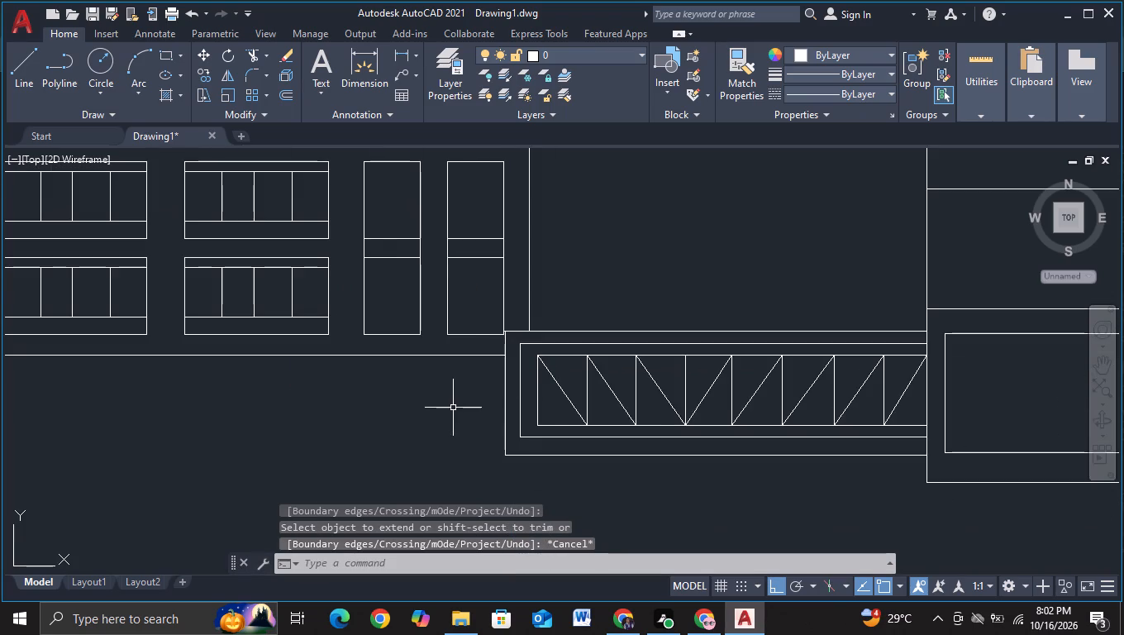
scroll(453, 408, "down", 1)
middle_click_drag(453, 408, 509, 386)
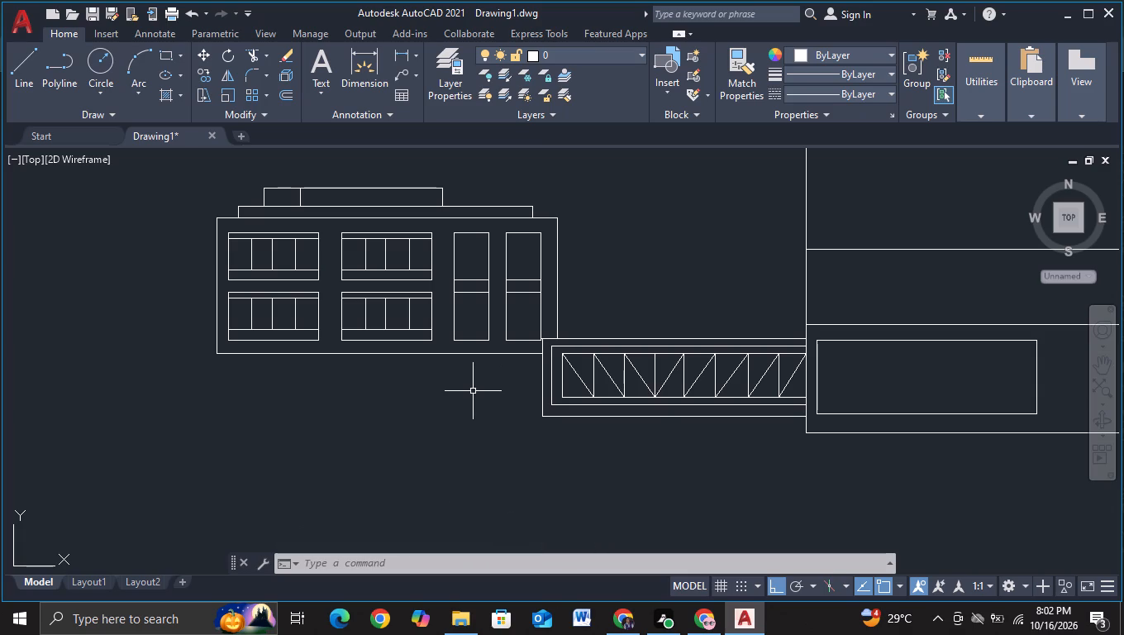
middle_click_drag(473, 391, 484, 367)
middle_click_drag(442, 397, 444, 404)
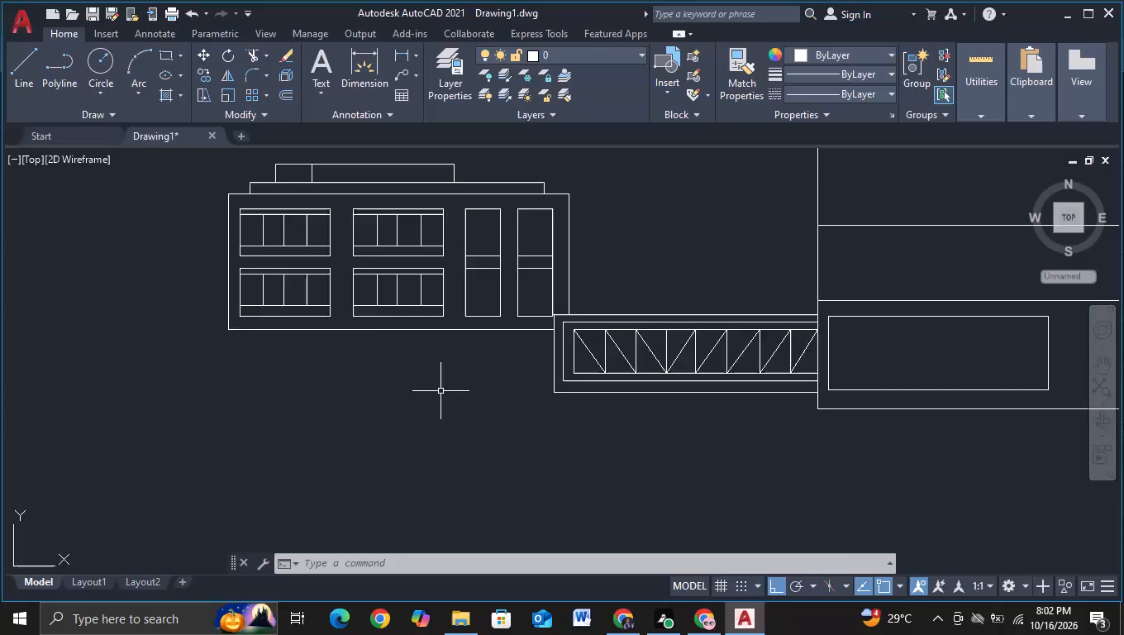
middle_click_drag(444, 404, 458, 468)
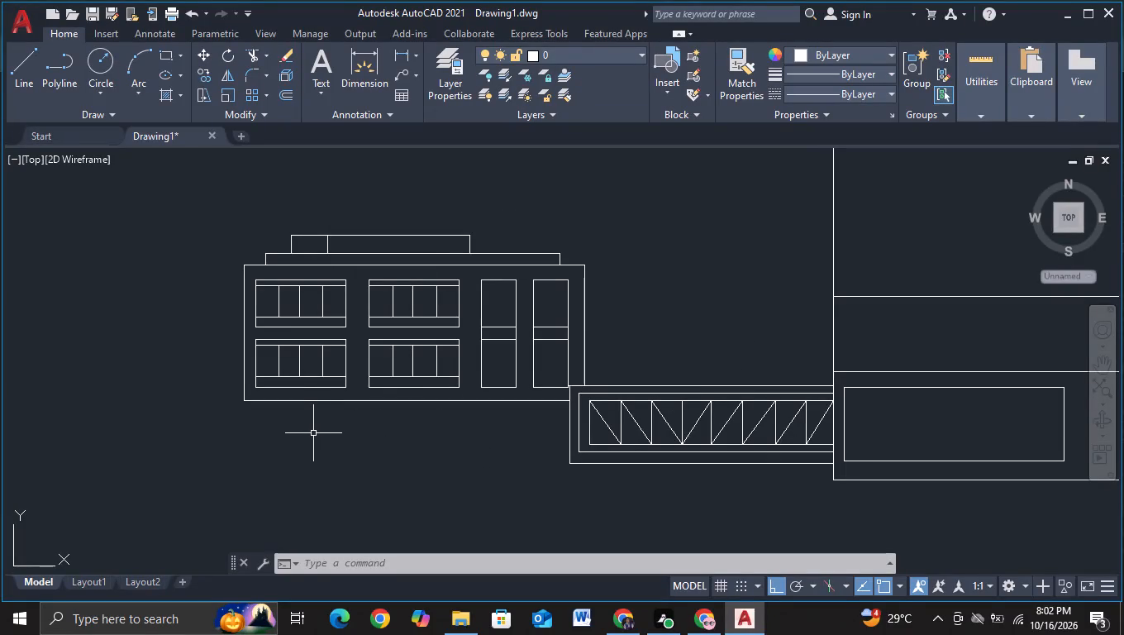
left_click(164, 180)
left_click(605, 435)
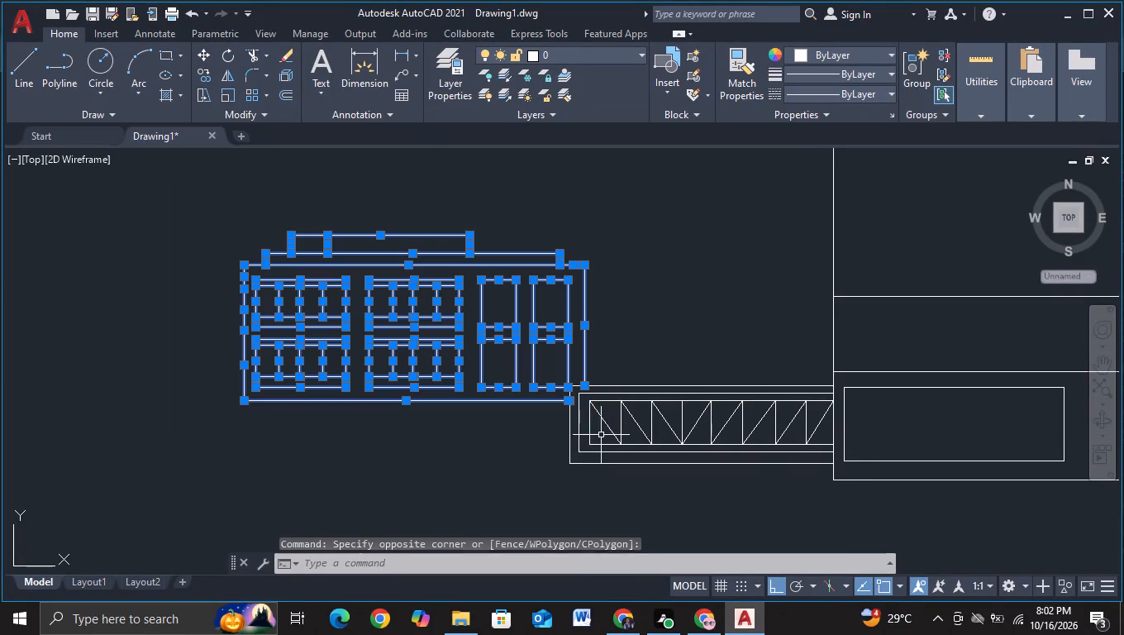
key("m")
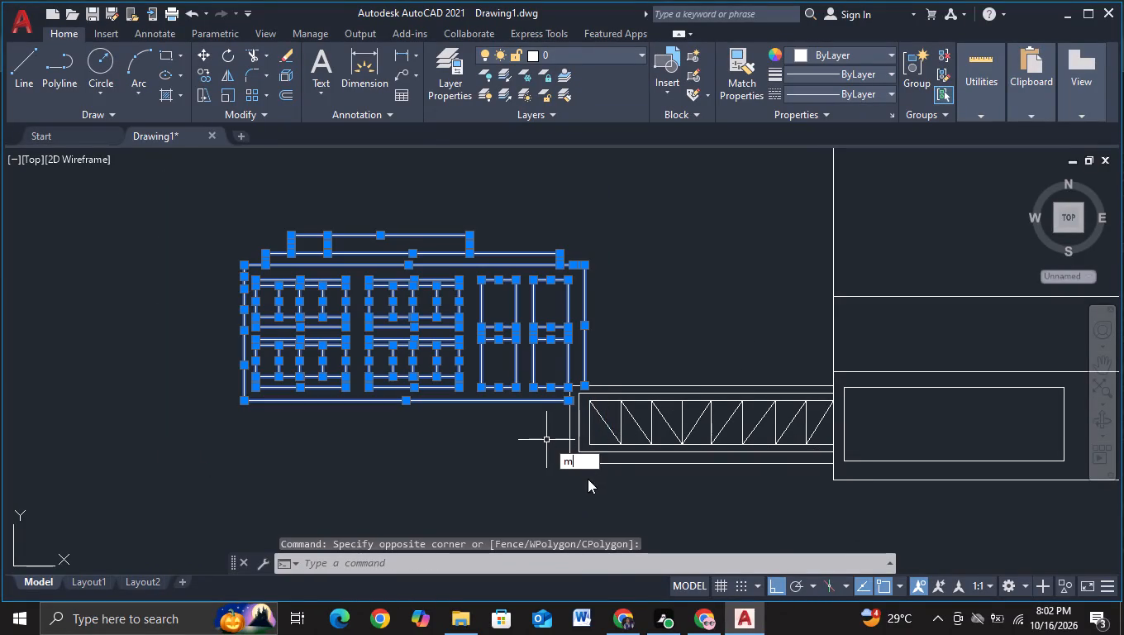
left_click(583, 471)
left_click(431, 350)
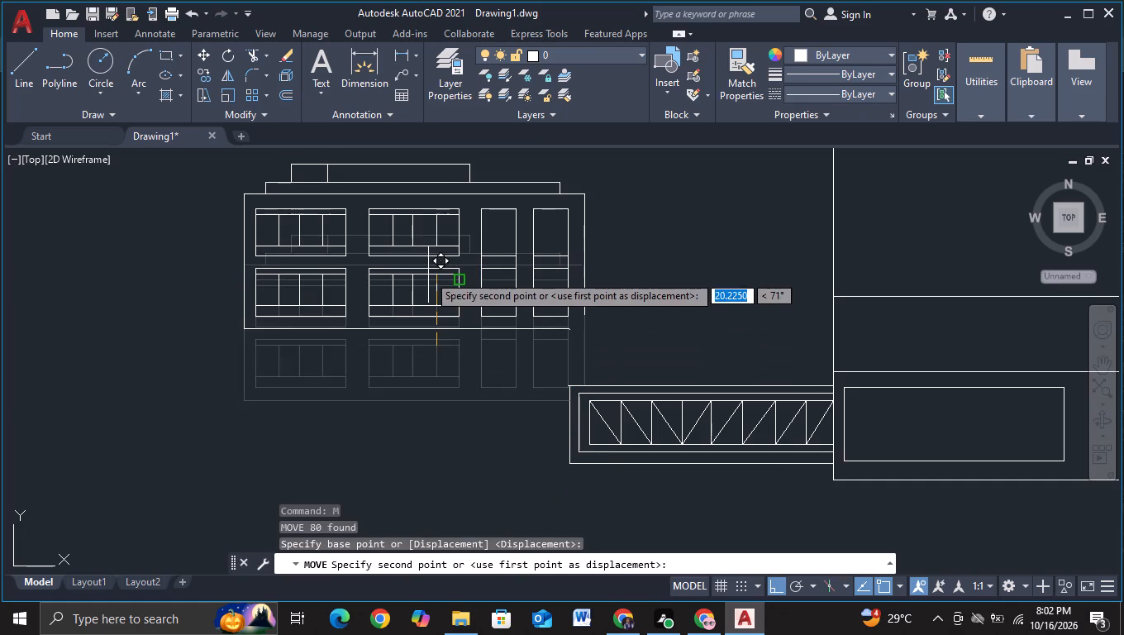
left_click(428, 275)
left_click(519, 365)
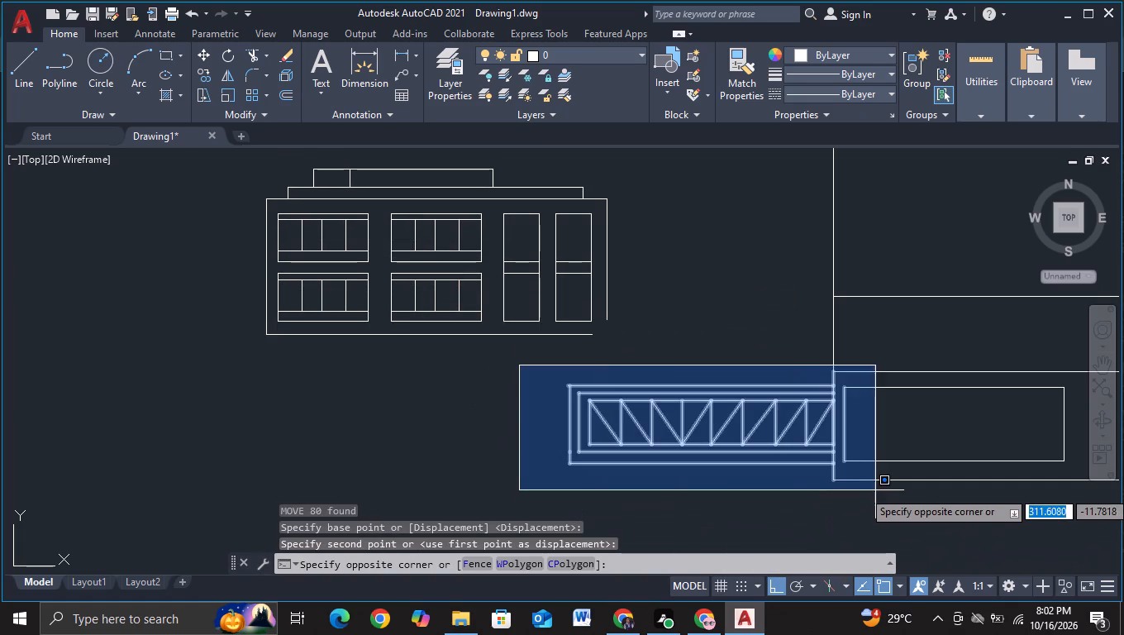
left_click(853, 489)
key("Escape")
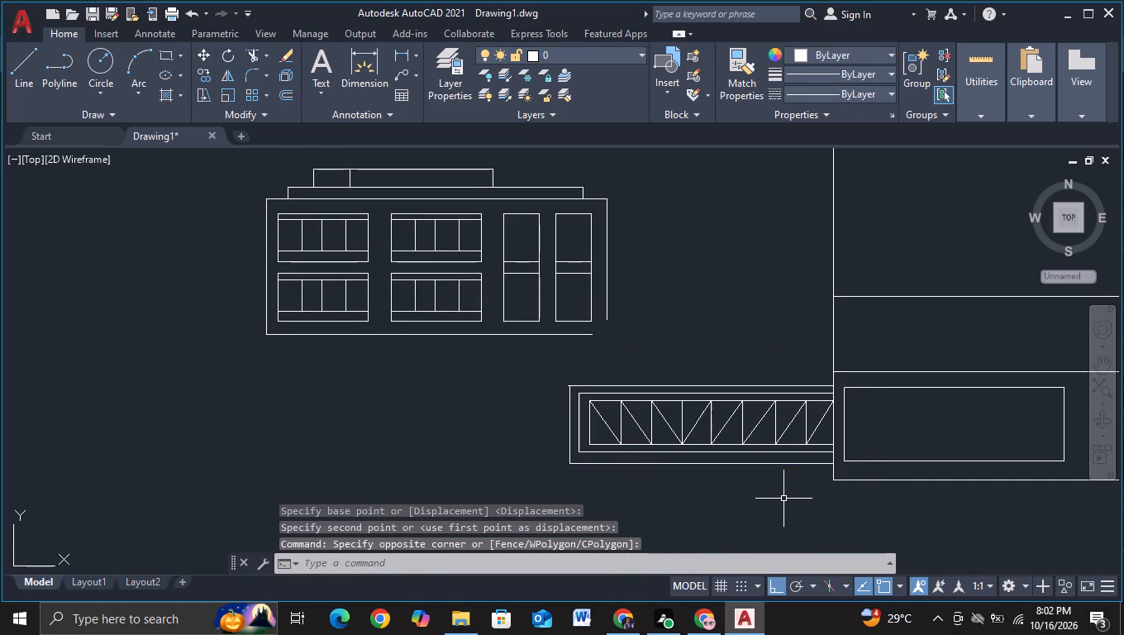
Scale up the whole truss-filled connecting wing about its centre by roughly a third, to nearly the tall block's bottom band height.
left_click(529, 349)
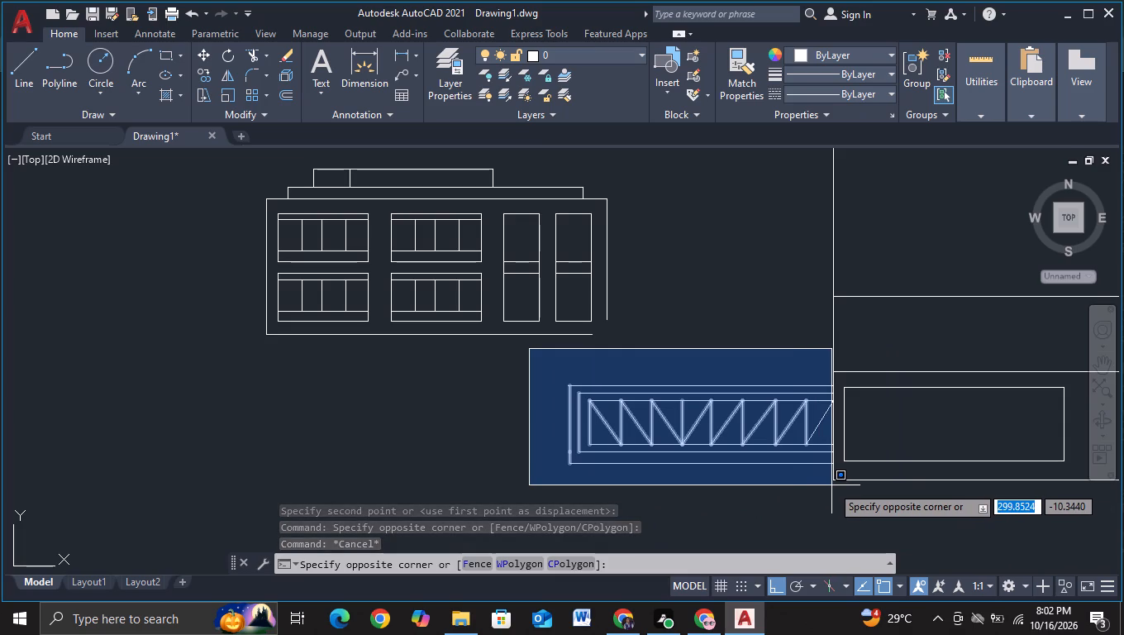
left_click(834, 485)
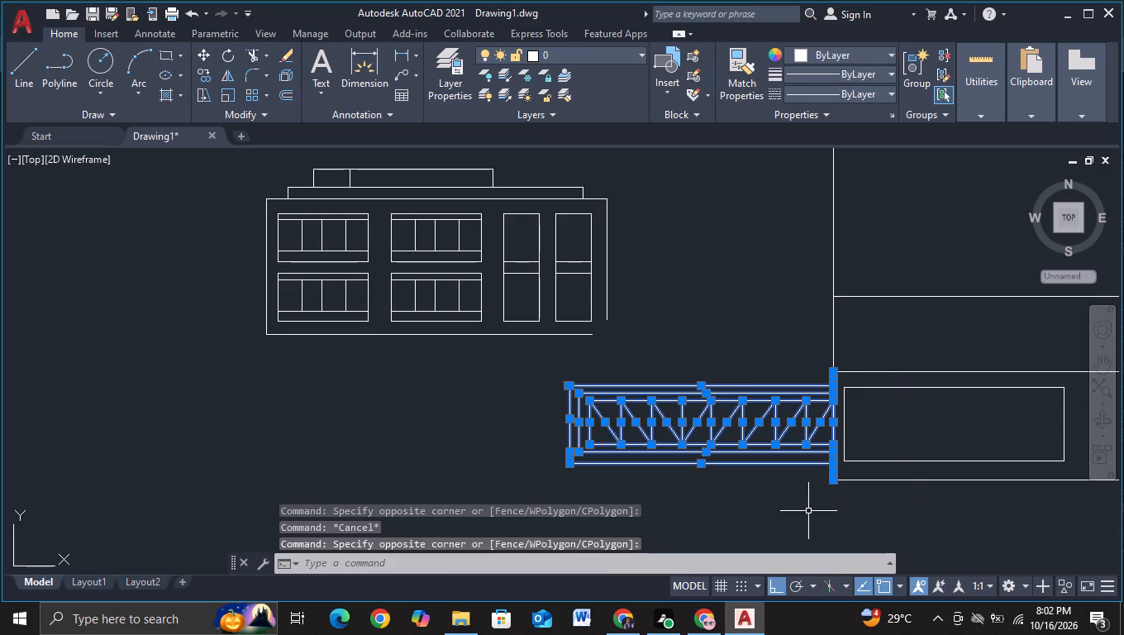
key("s")
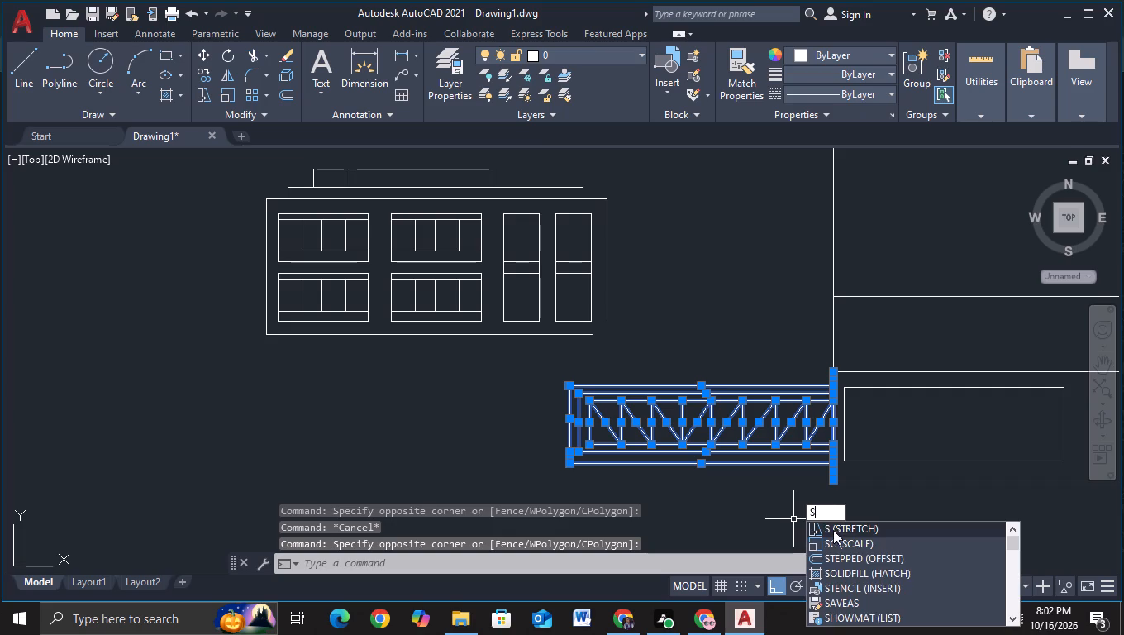
left_click(840, 541)
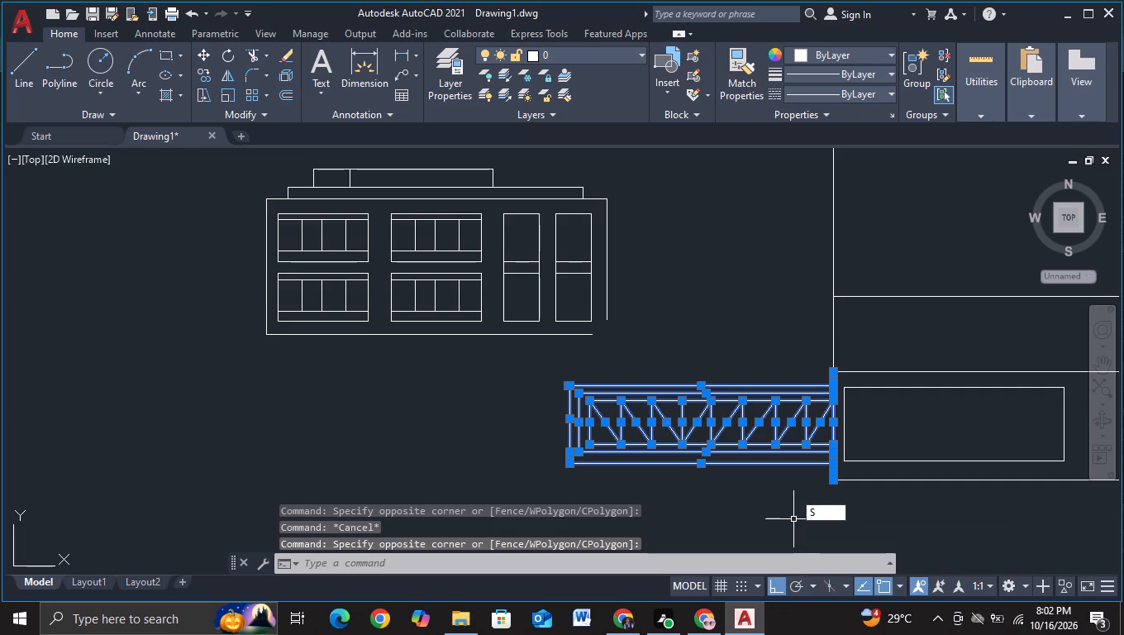
left_click(720, 422)
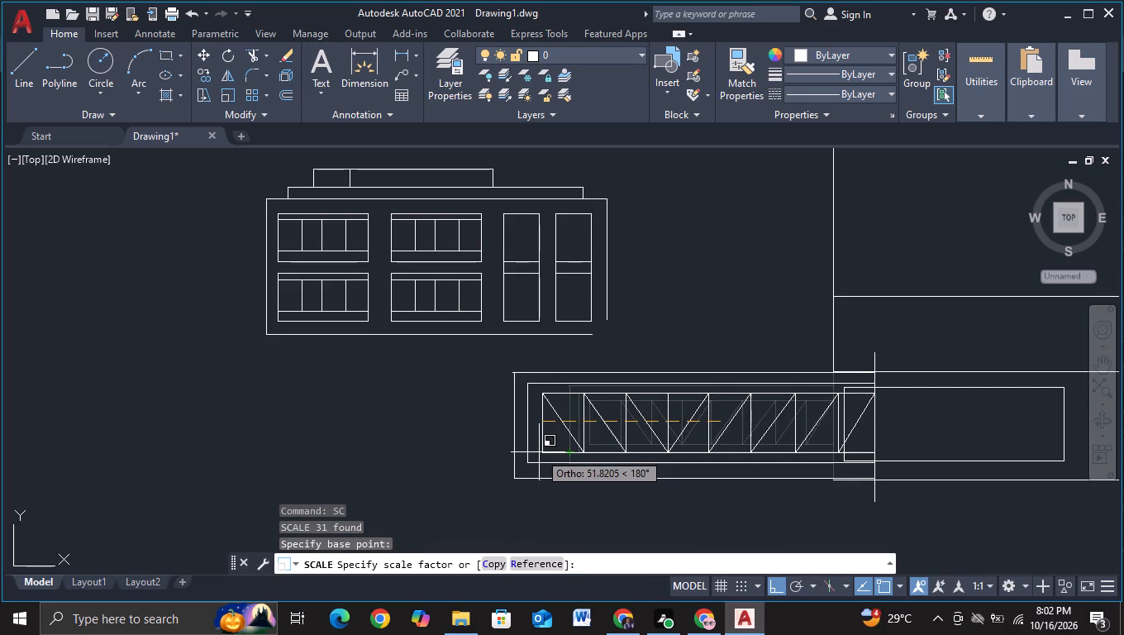
left_click(542, 451)
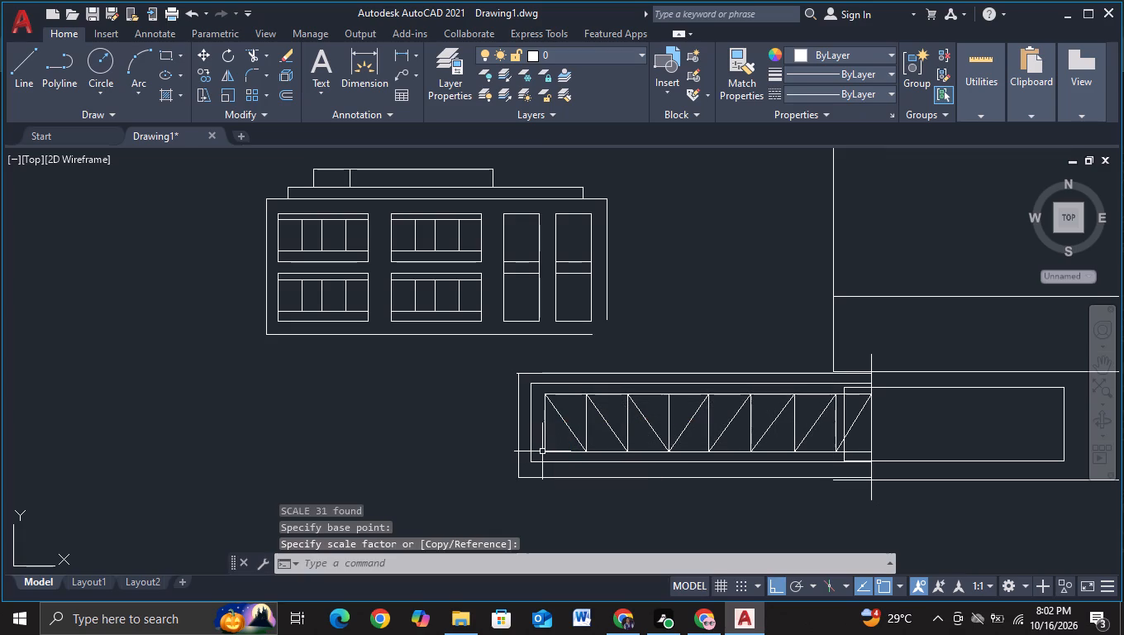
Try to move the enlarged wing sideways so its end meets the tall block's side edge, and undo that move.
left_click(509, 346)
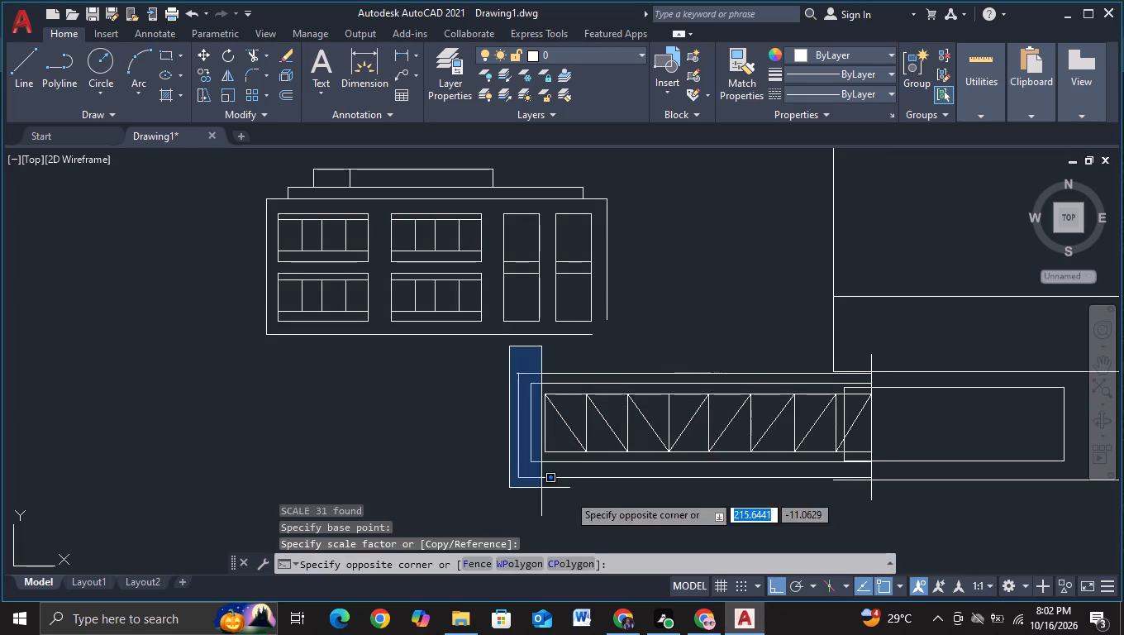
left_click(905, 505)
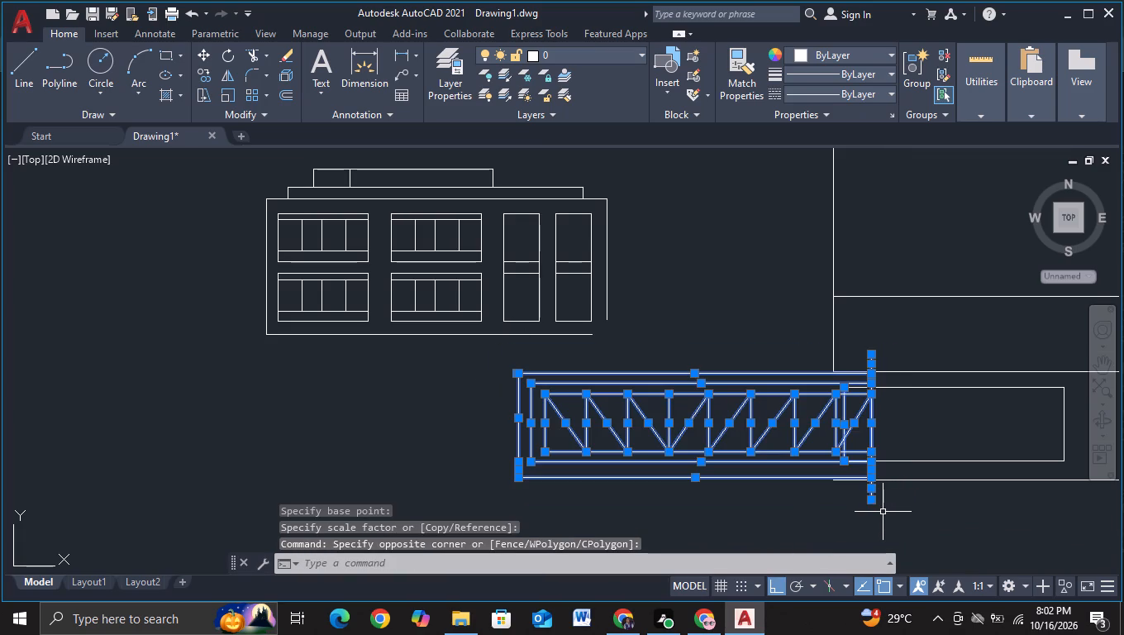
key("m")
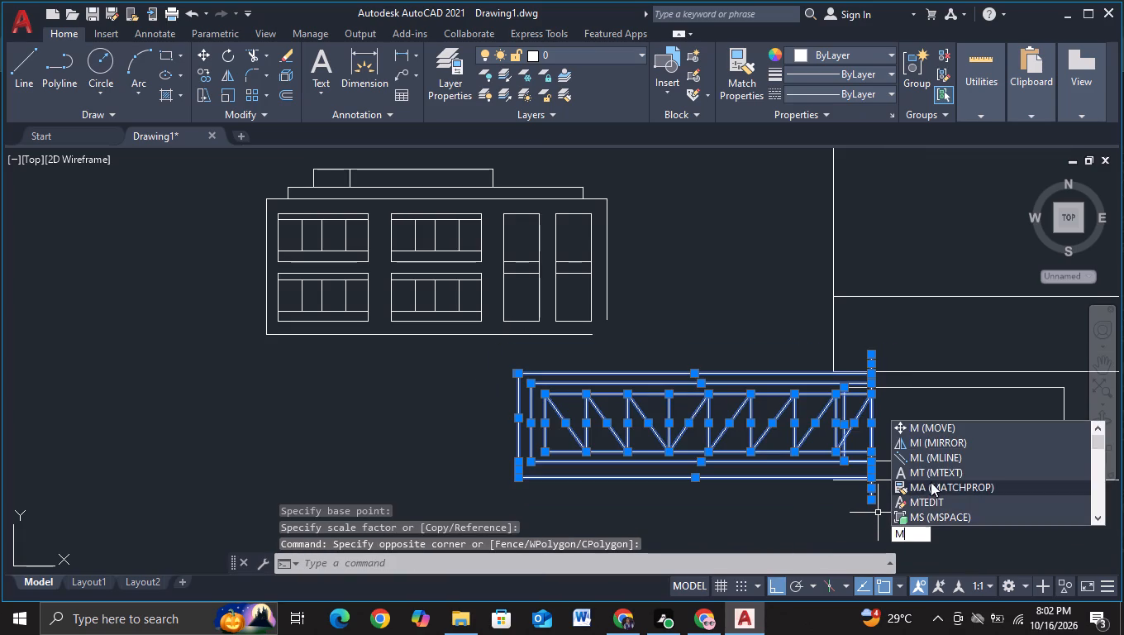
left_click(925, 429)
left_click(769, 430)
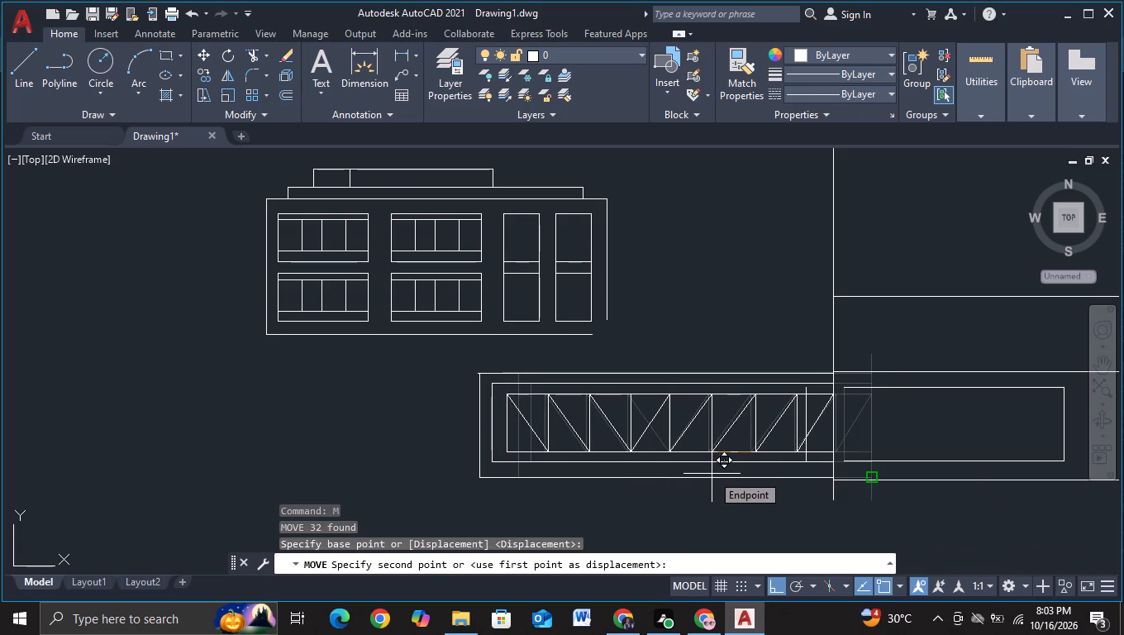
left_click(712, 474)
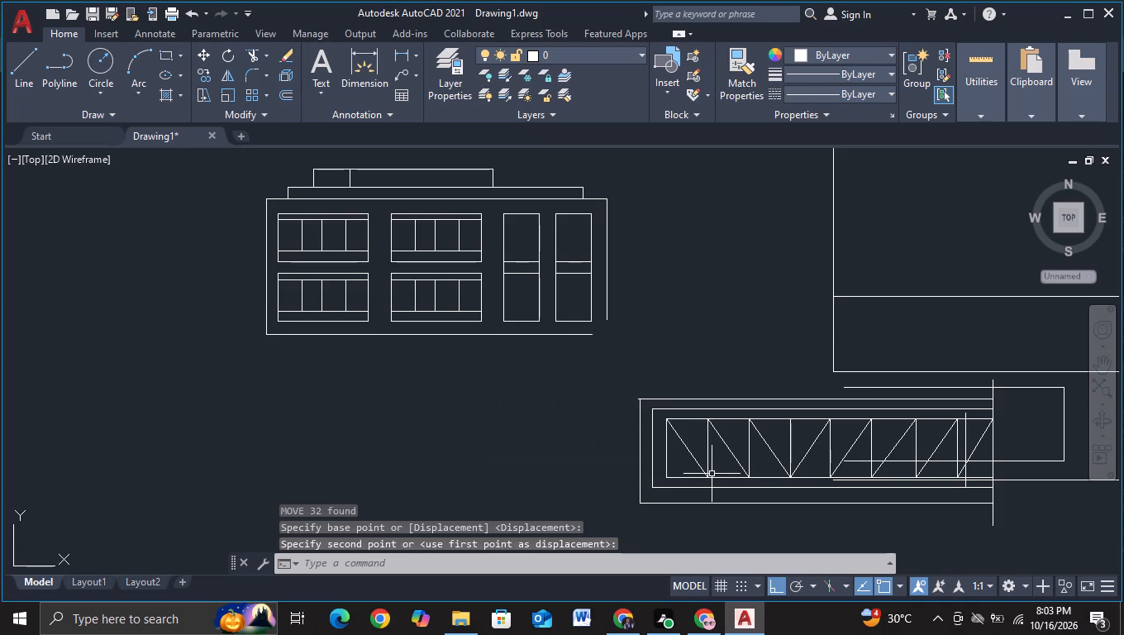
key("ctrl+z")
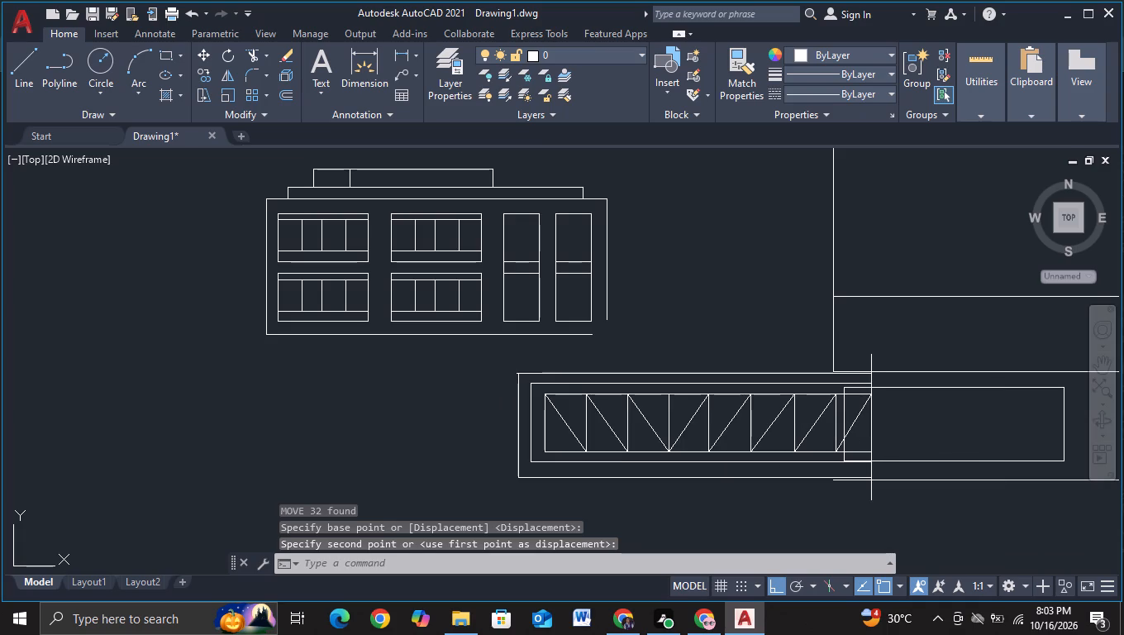
With object snap off, move the enlarged wing about 11 units at 180° so its end meets the tall block's side edge.
key("F3")
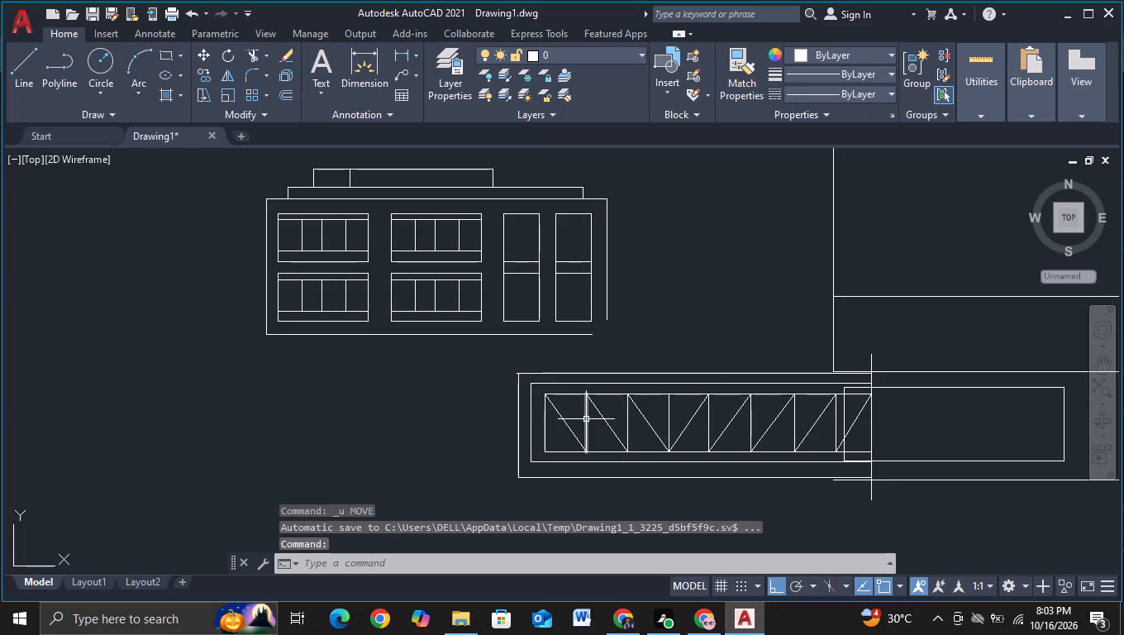
left_click(504, 351)
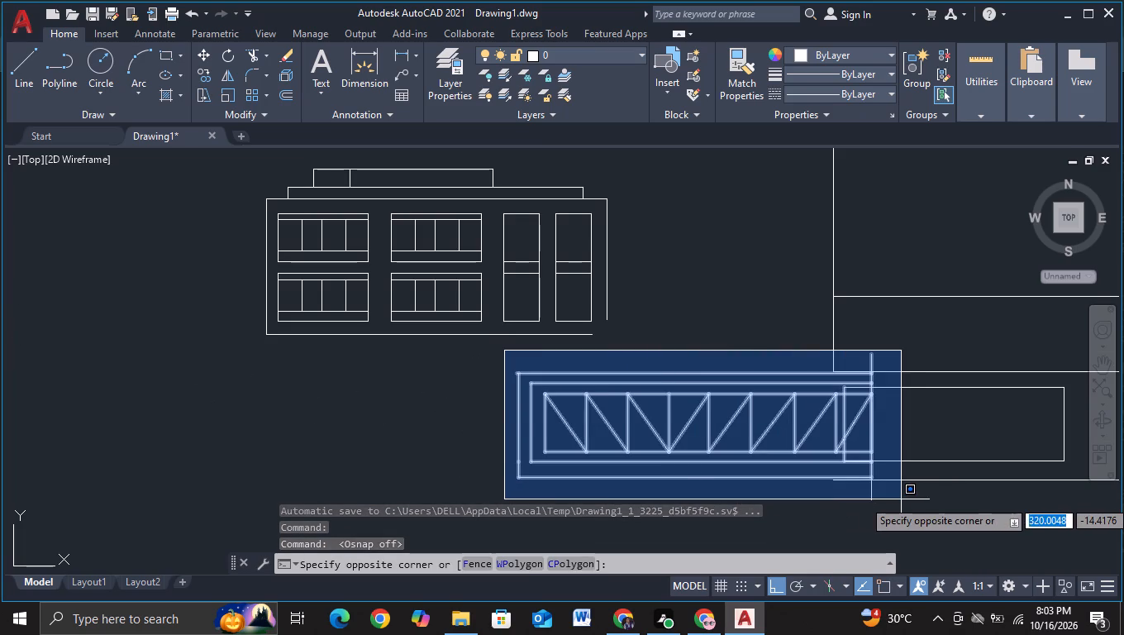
left_click(901, 499)
key("m")
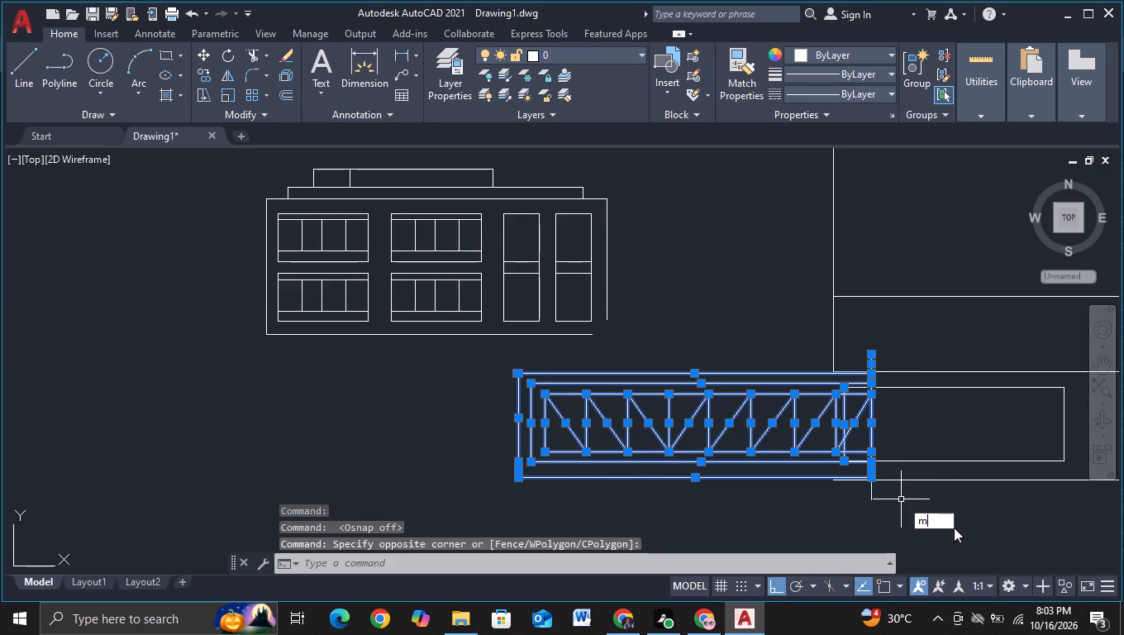
left_click(954, 539)
left_click(769, 461)
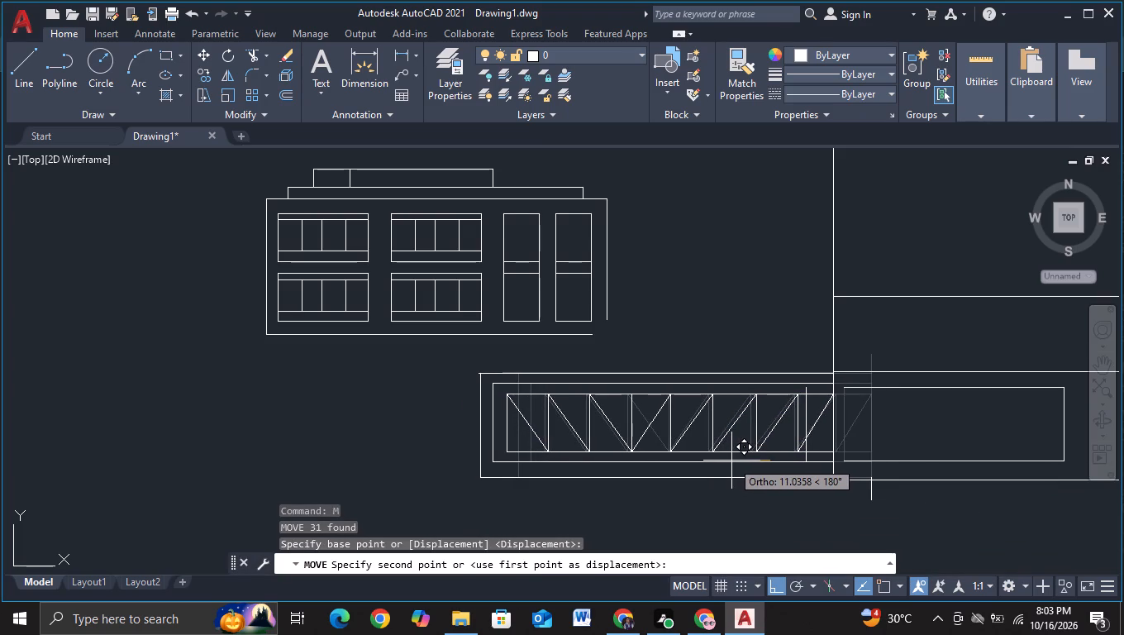
left_click(731, 461)
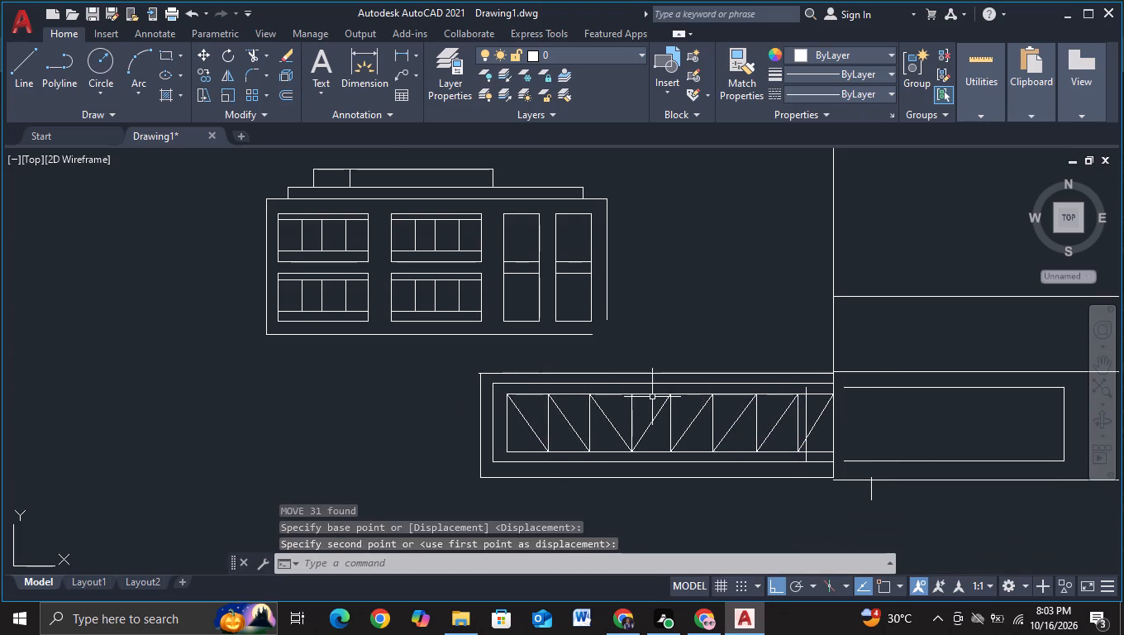
Delete the three stray vertical lines: across the last truss bay, above the wing's end and below the tall block's base.
scroll(776, 452, "up", 1)
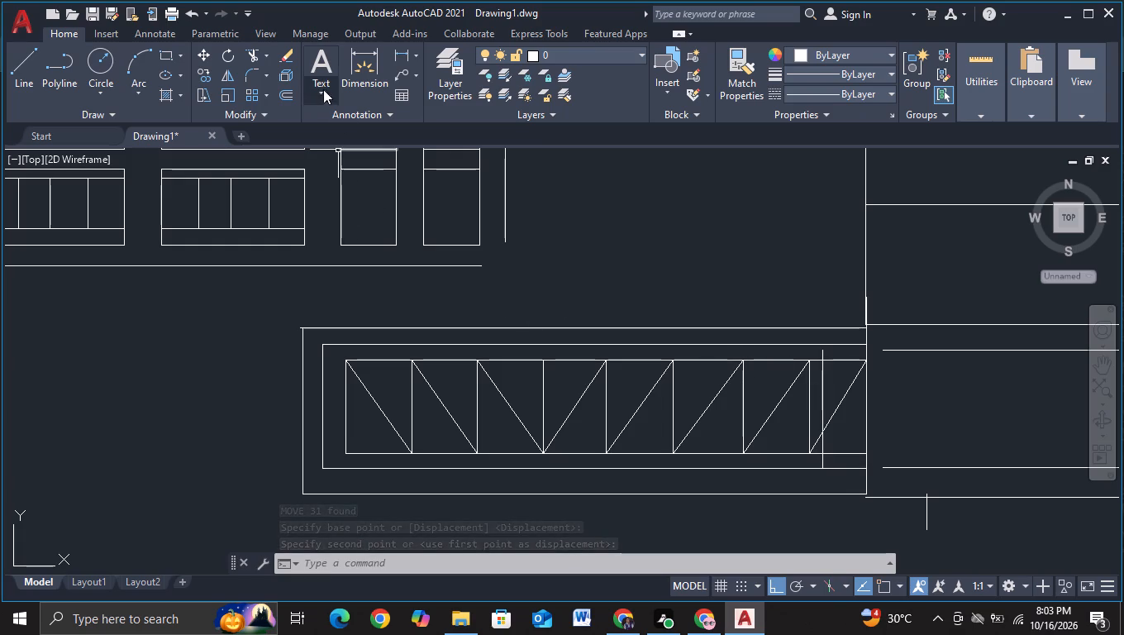
left_click(824, 400)
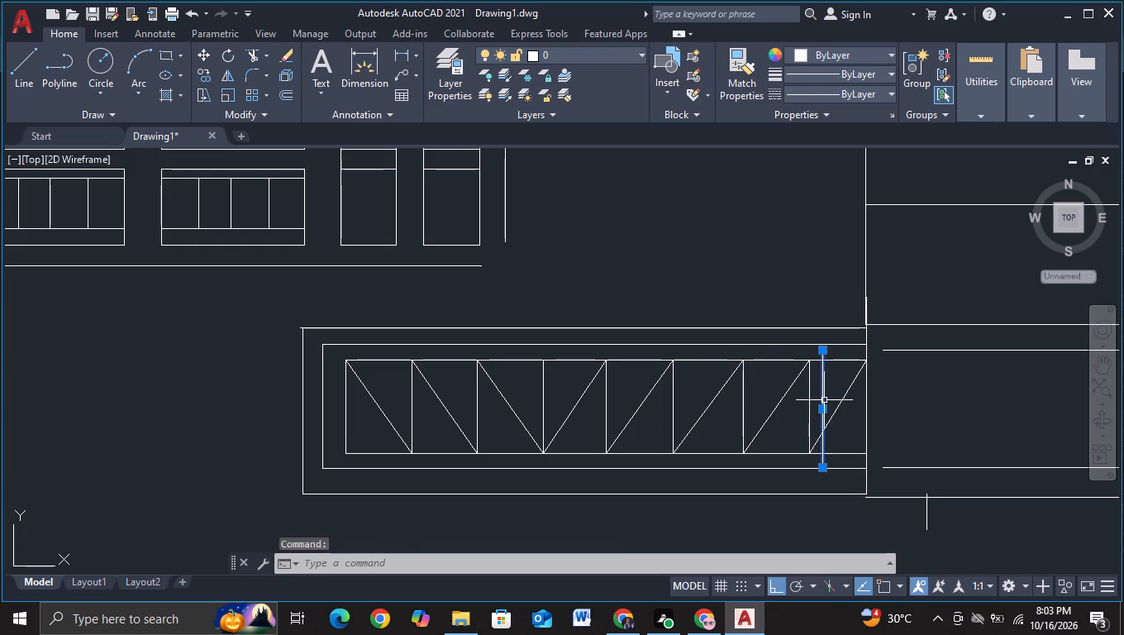
key("Delete")
middle_click_drag(944, 433, 564, 418)
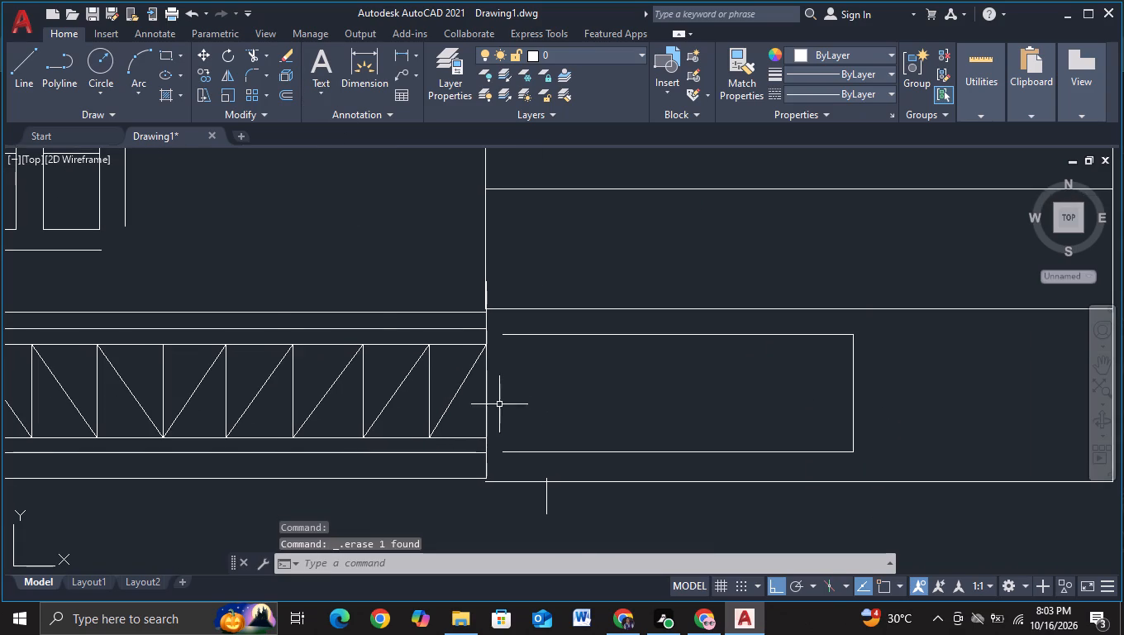
scroll(504, 394, "up", 3)
middle_click_drag(470, 282, 563, 558)
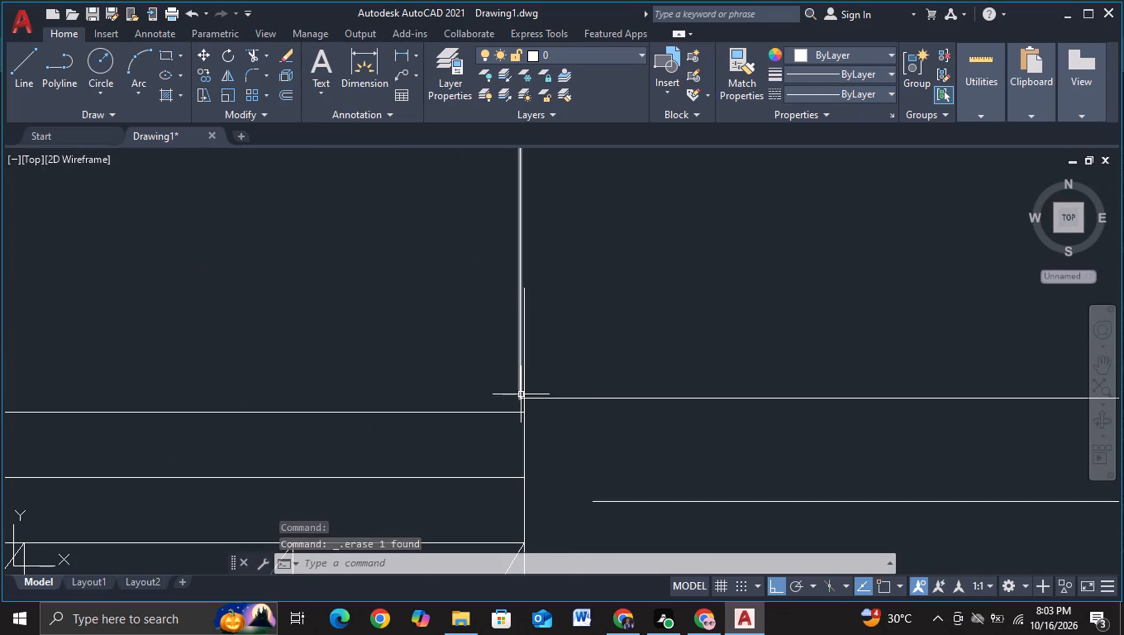
left_click(523, 386)
key("Delete")
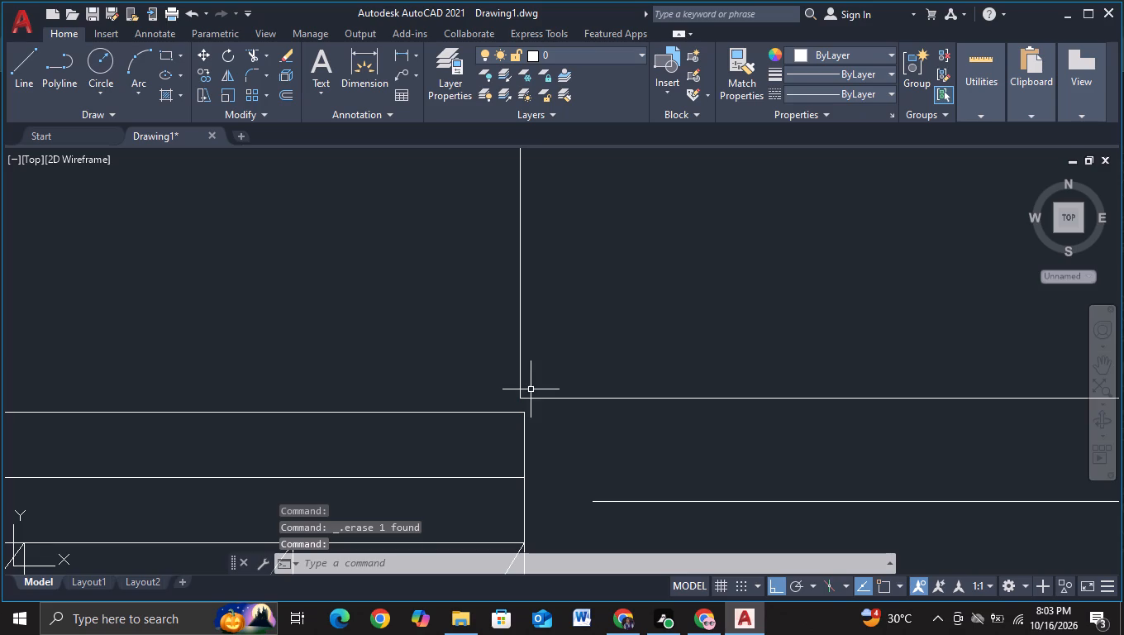
scroll(558, 480, "down", 1)
middle_click_drag(564, 470, 563, 332)
scroll(585, 467, "down", 2)
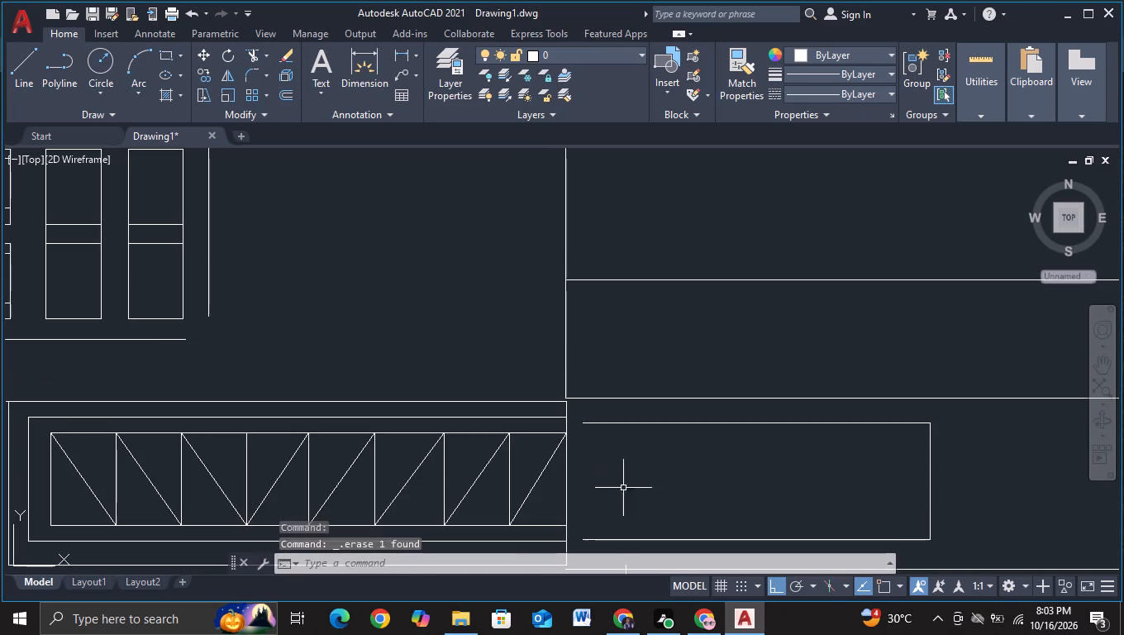
middle_click_drag(654, 506, 637, 322)
left_click(609, 413)
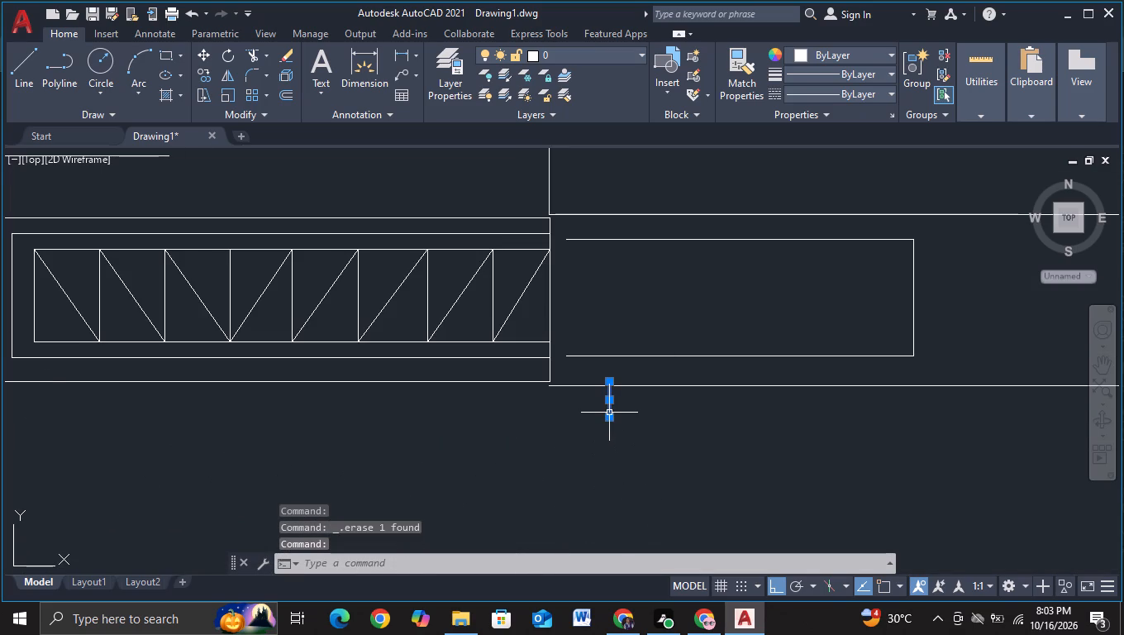
key("Delete")
Replace the tall block's bottom edge by deleting it and extending the wing's outer bottom edge to the block's far side.
scroll(591, 392, "down", 3)
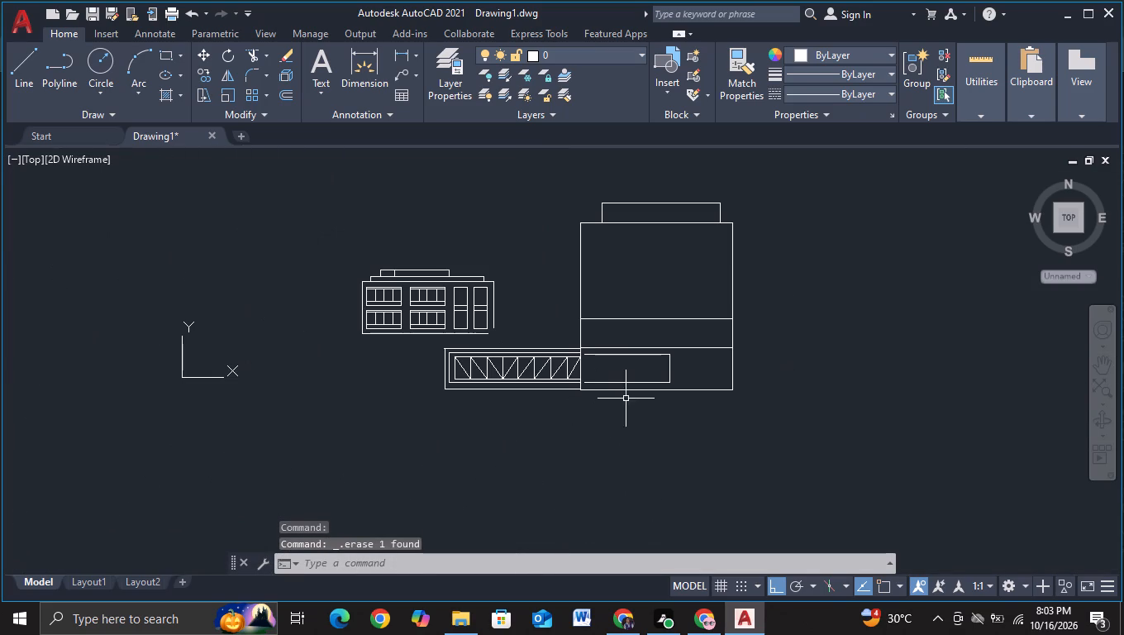
left_click(626, 388)
key("Delete")
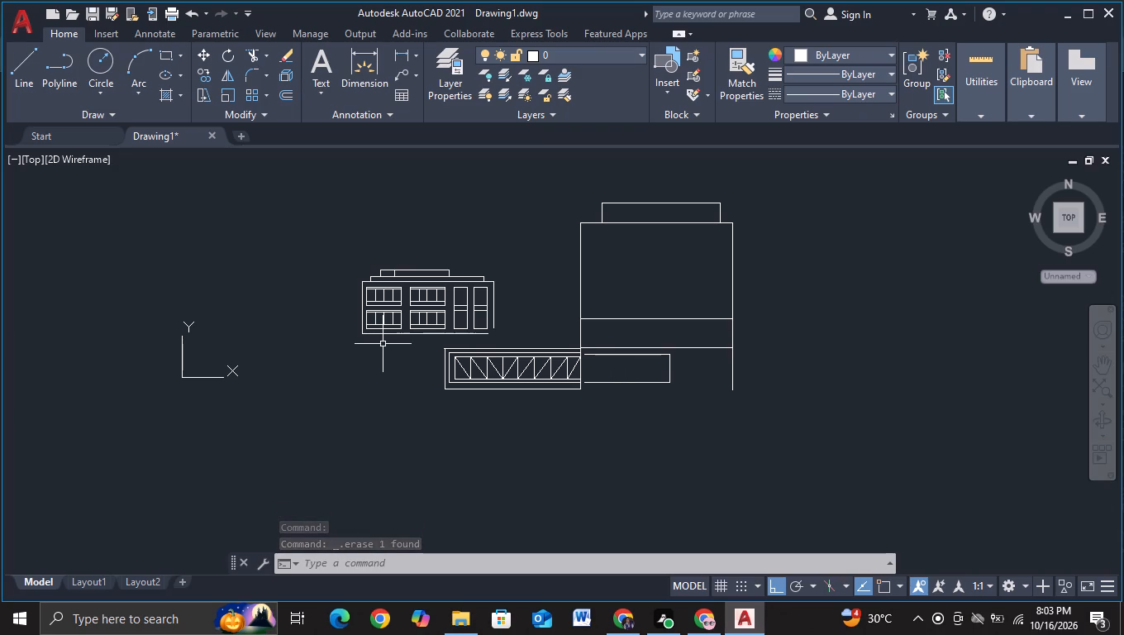
key("e")
left_click(427, 394)
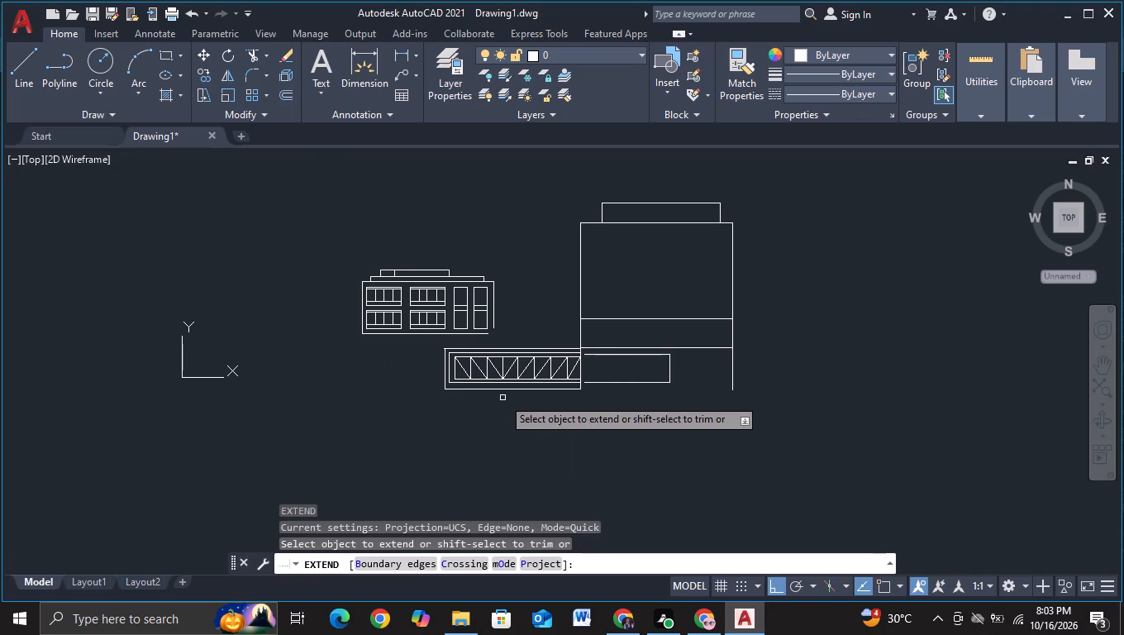
scroll(513, 398, "up", 2)
left_click(655, 378)
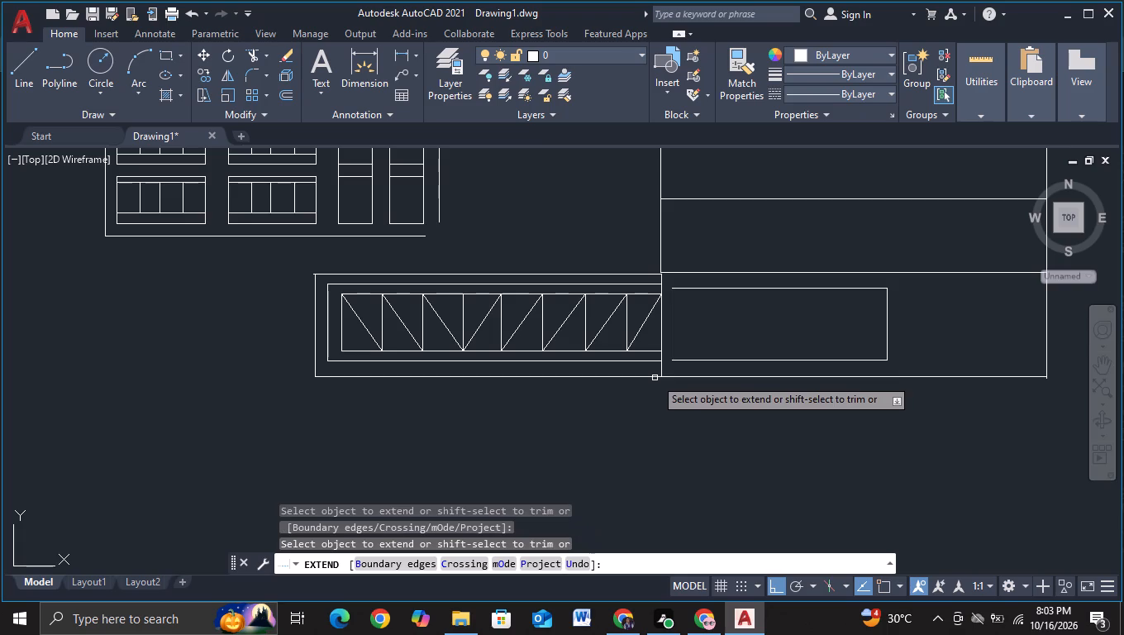
Trim the stub of the tall block's far side edge that projects below the extended bottom line.
middle_click_drag(769, 421, 557, 468)
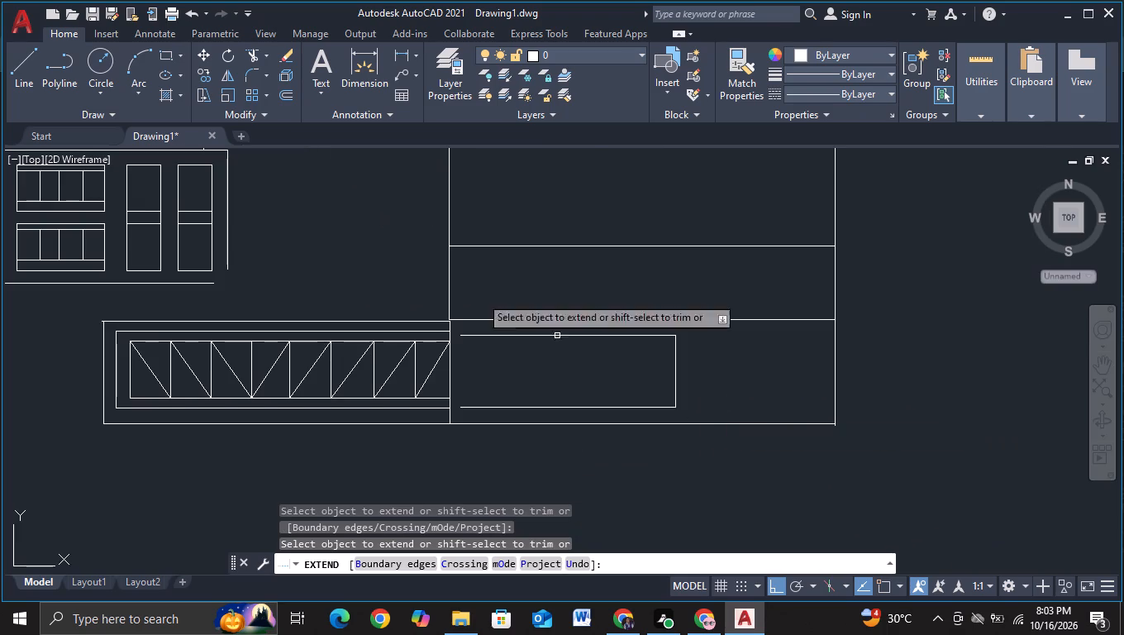
left_click(249, 53)
scroll(831, 413, "up", 2)
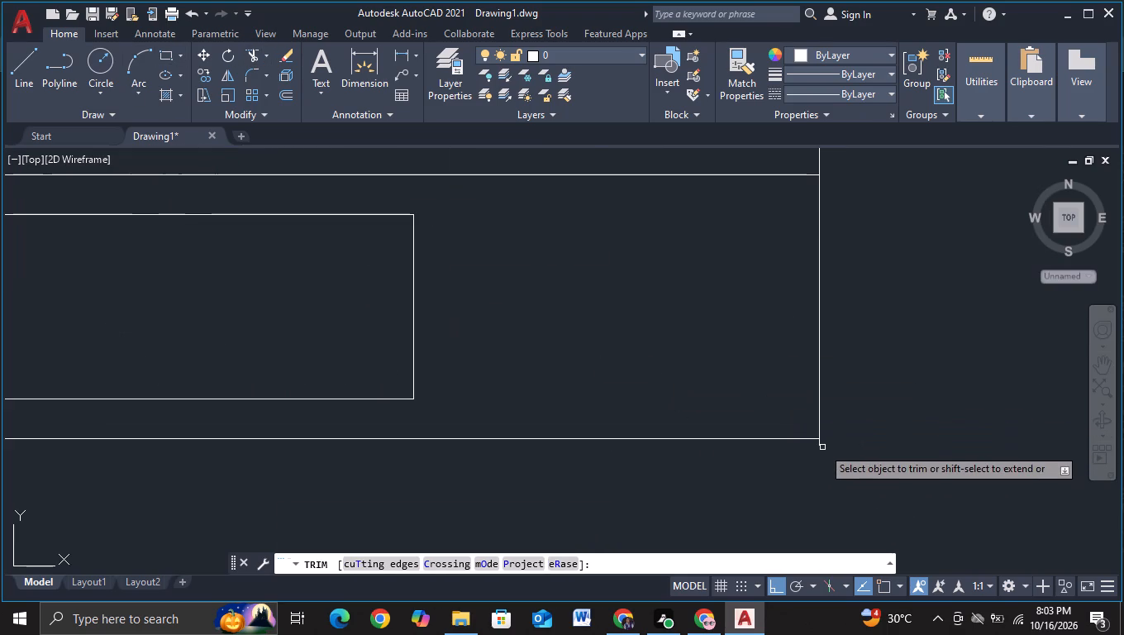
left_click(817, 443)
middle_click_drag(460, 408, 488, 411)
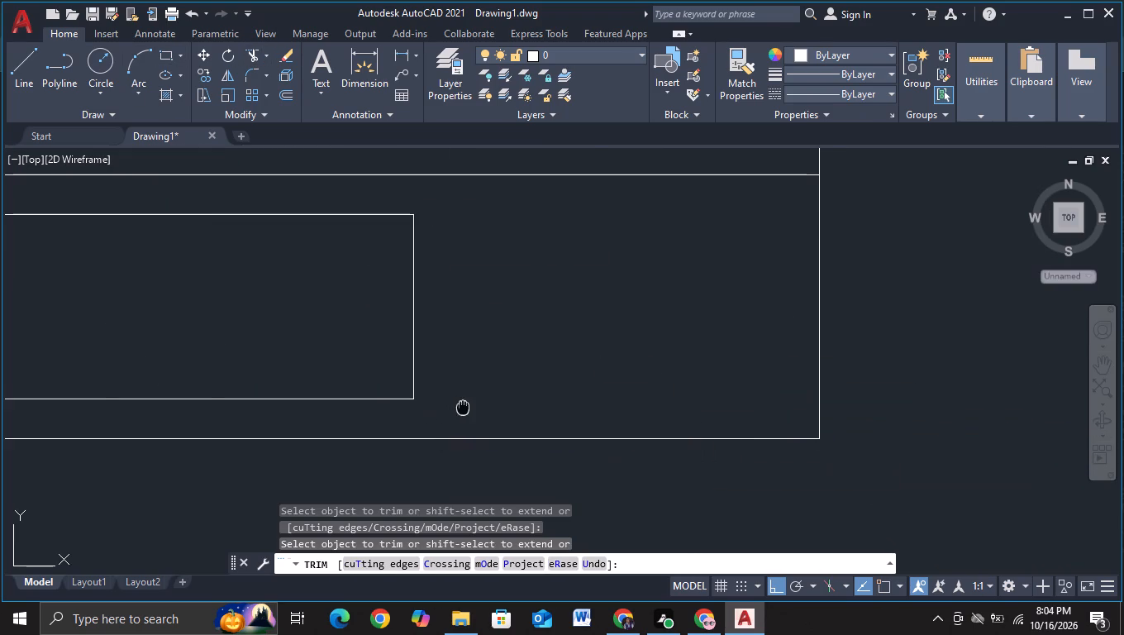
middle_click_drag(488, 411, 913, 427)
middle_click_drag(432, 346, 631, 443)
scroll(493, 357, "up", 1)
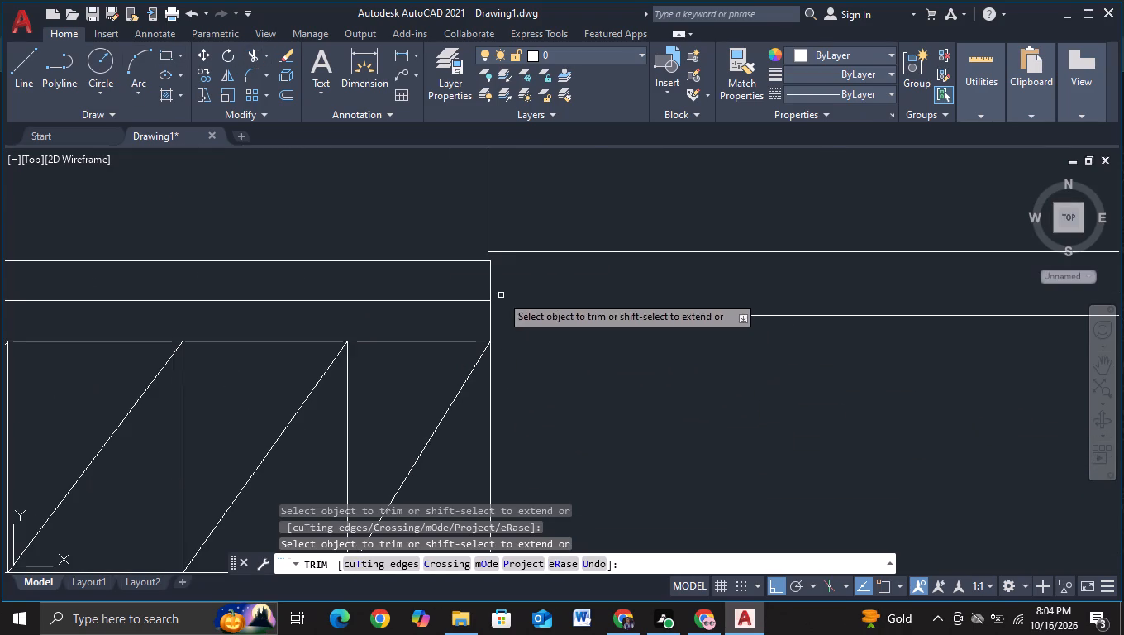
middle_click_drag(503, 272, 560, 308)
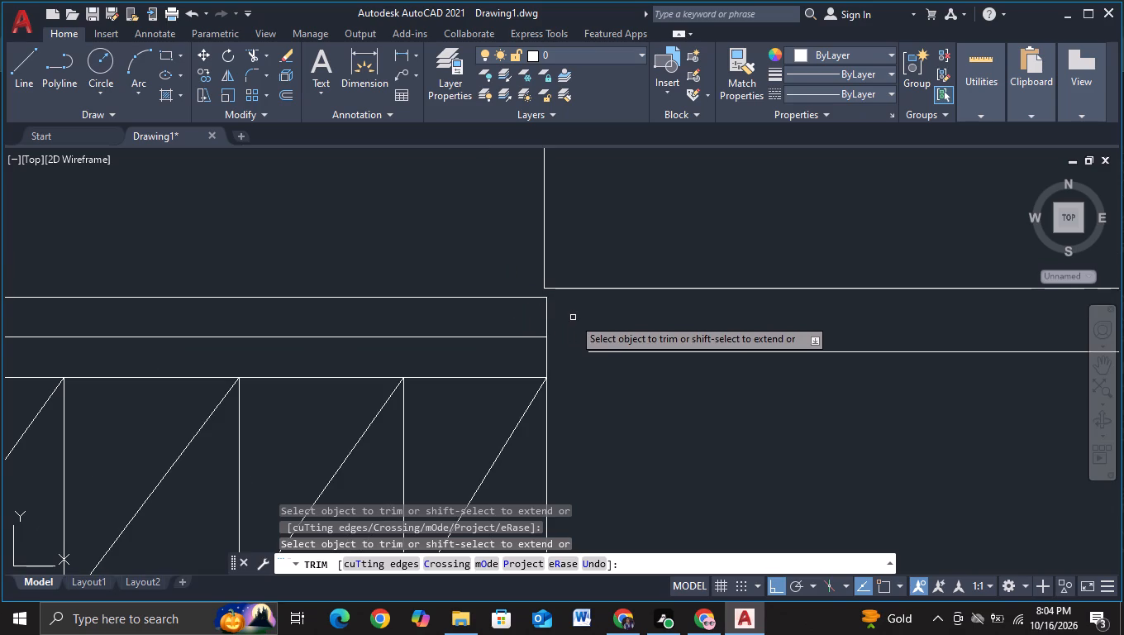
key("Escape")
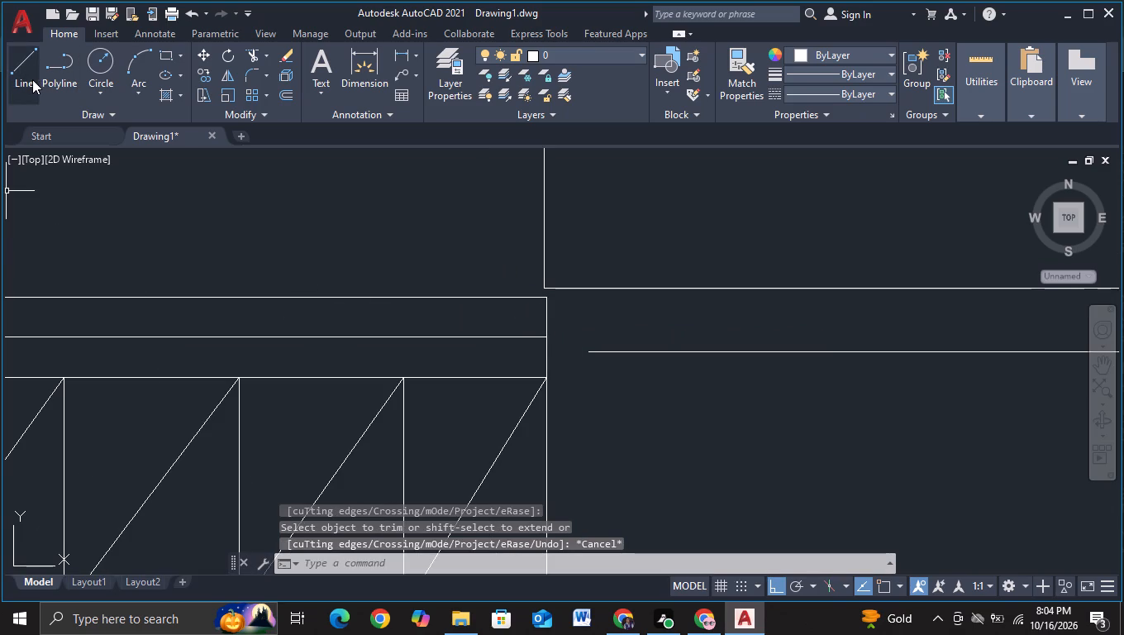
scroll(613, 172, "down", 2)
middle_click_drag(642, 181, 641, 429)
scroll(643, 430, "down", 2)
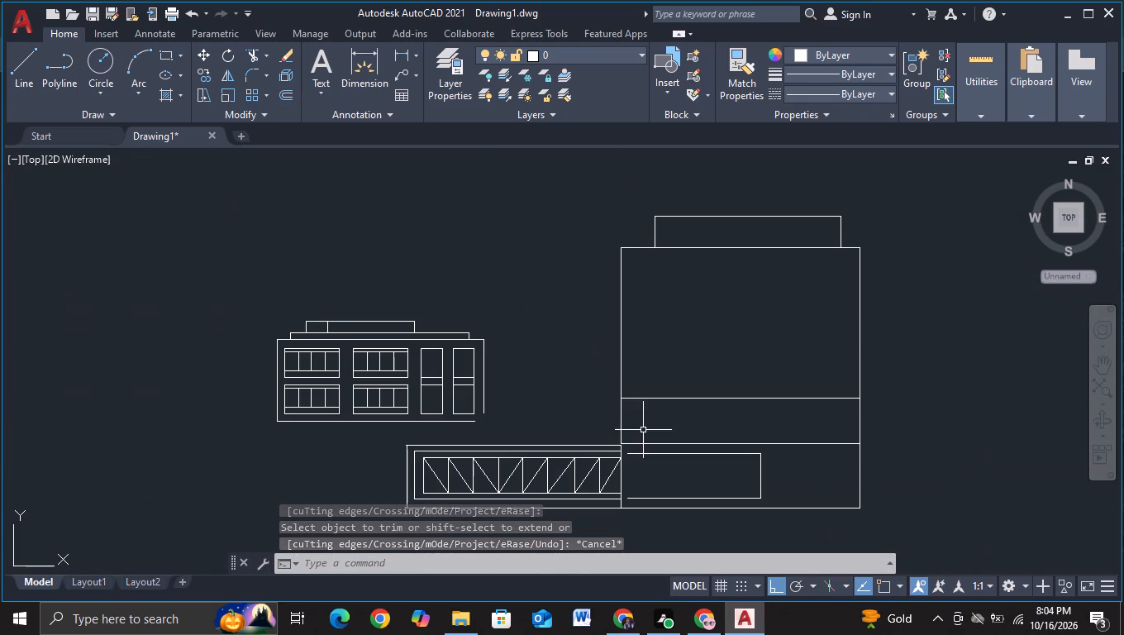
Delete the two segments of the tall block's wing-side edge between its lower divider line and its top edge.
left_click(620, 378)
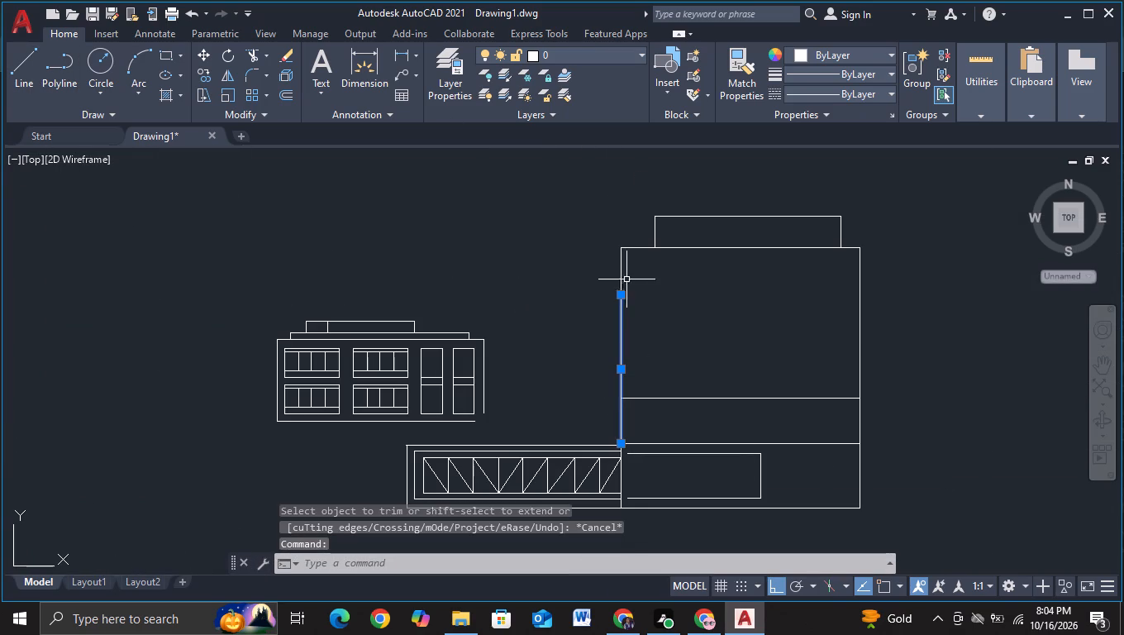
left_click(619, 264)
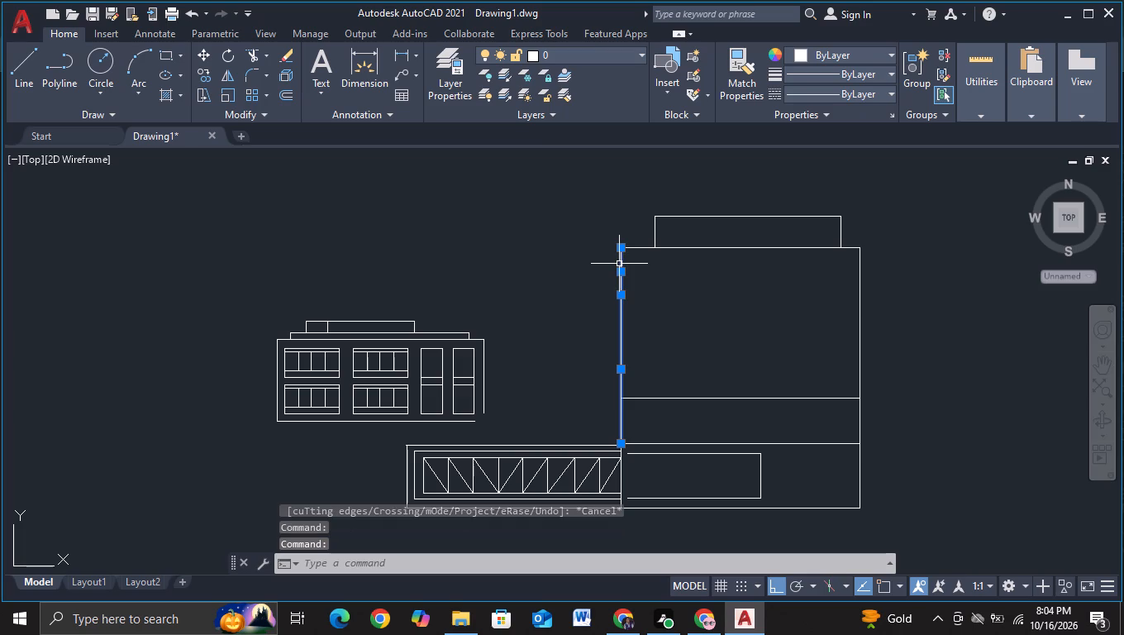
key("Delete")
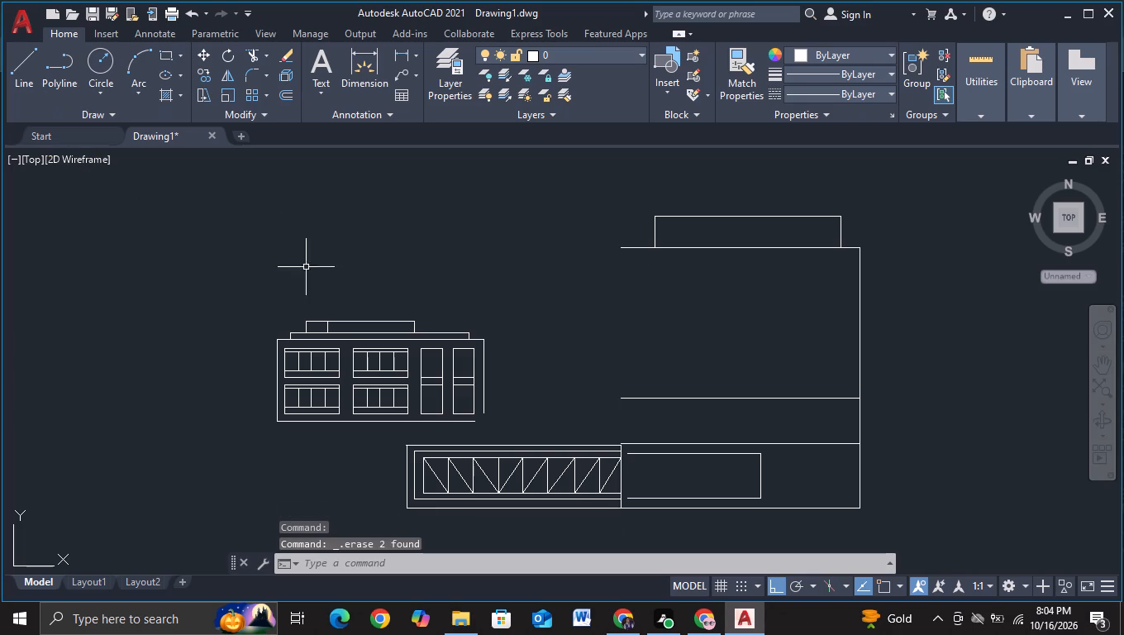
Remove the tall block's lower horizontal divider, just above the open inner rectangle, with Trim.
scroll(717, 332, "up", 1)
middle_click_drag(592, 488, 550, 394)
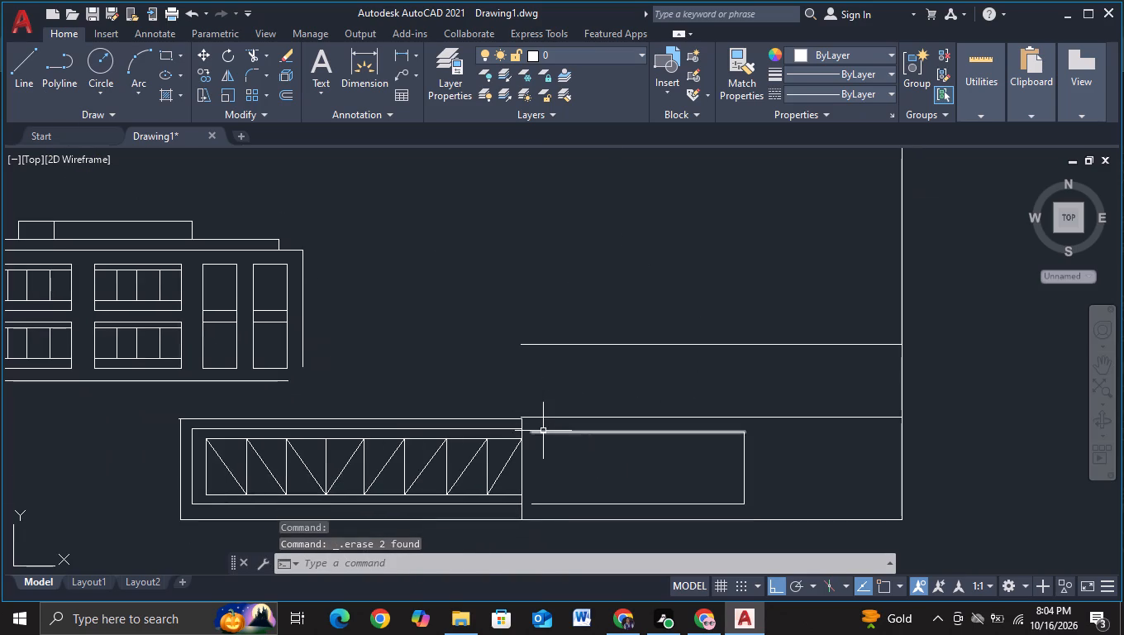
scroll(543, 431, "up", 4)
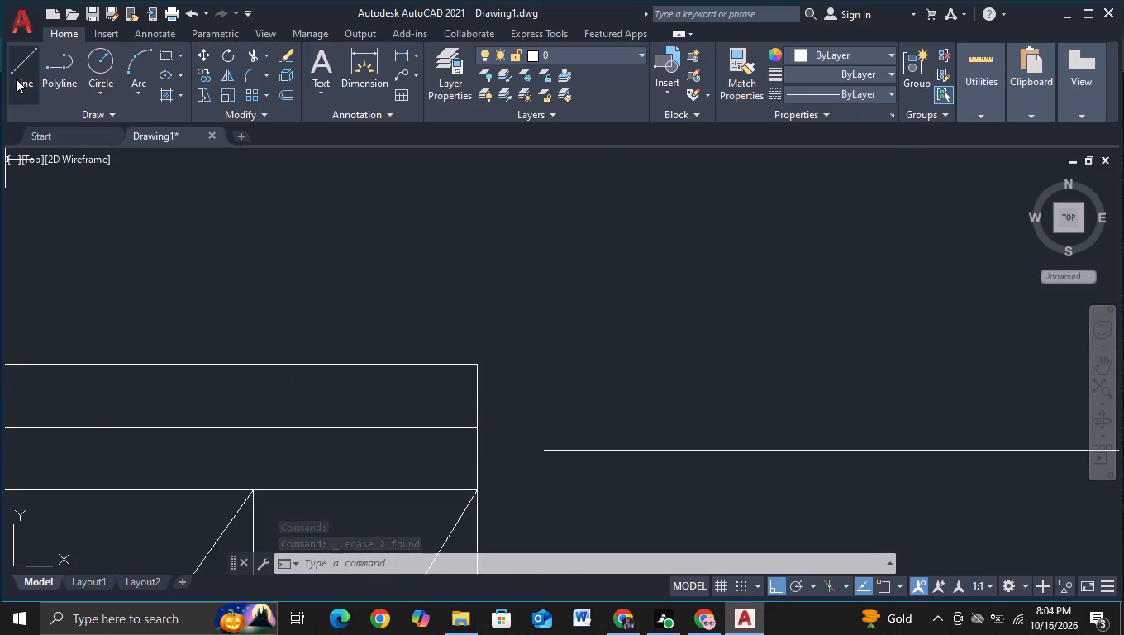
left_click(19, 79)
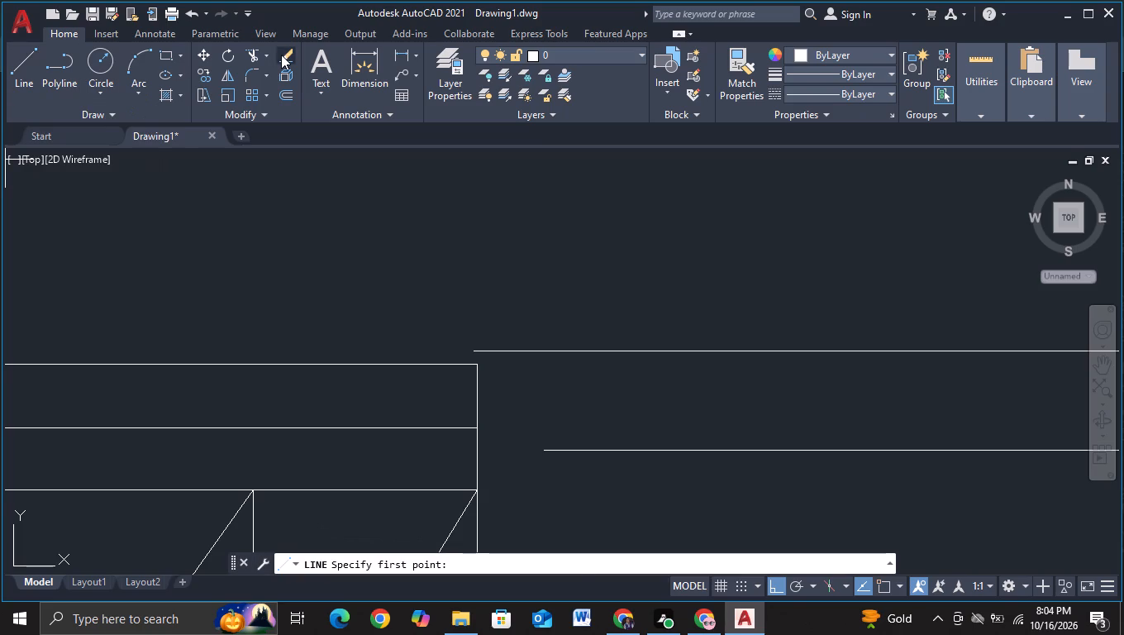
left_click(253, 53)
left_click(541, 349)
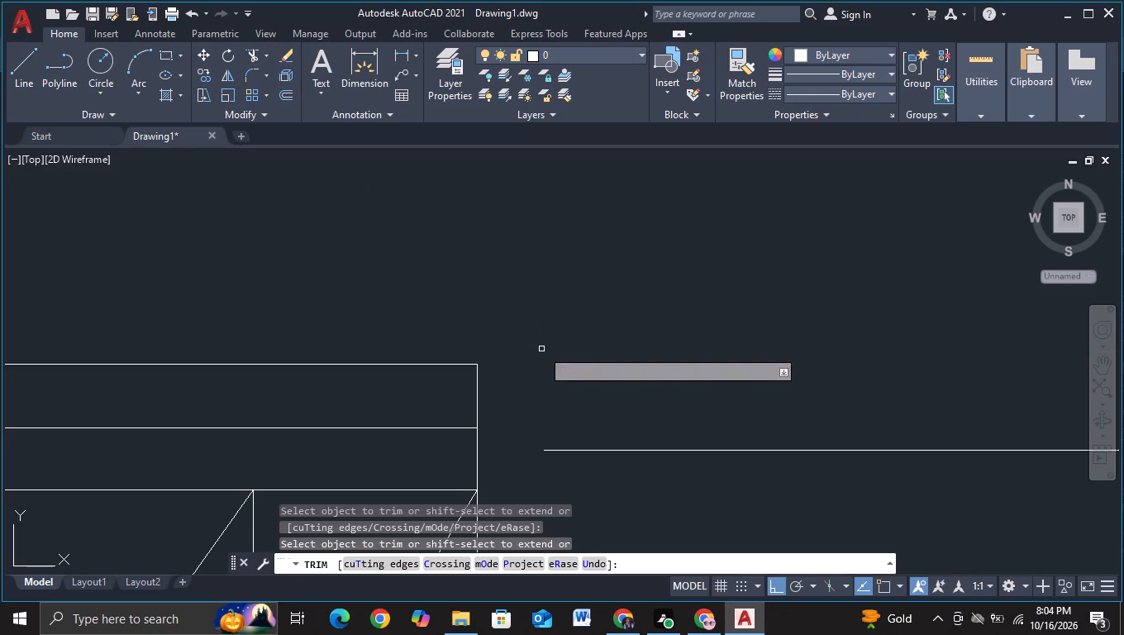
key("Escape")
Extend the tall block's wing-side edge up to the remaining horizontal divider and trim the divider's overhang past that edge.
key("e")
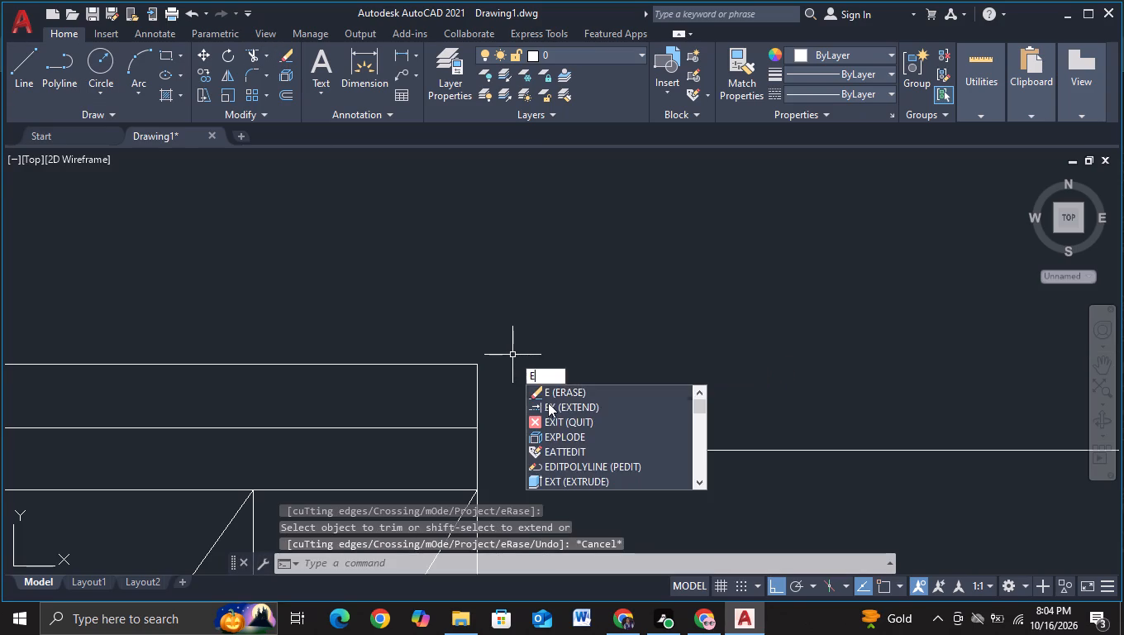
left_click(549, 404)
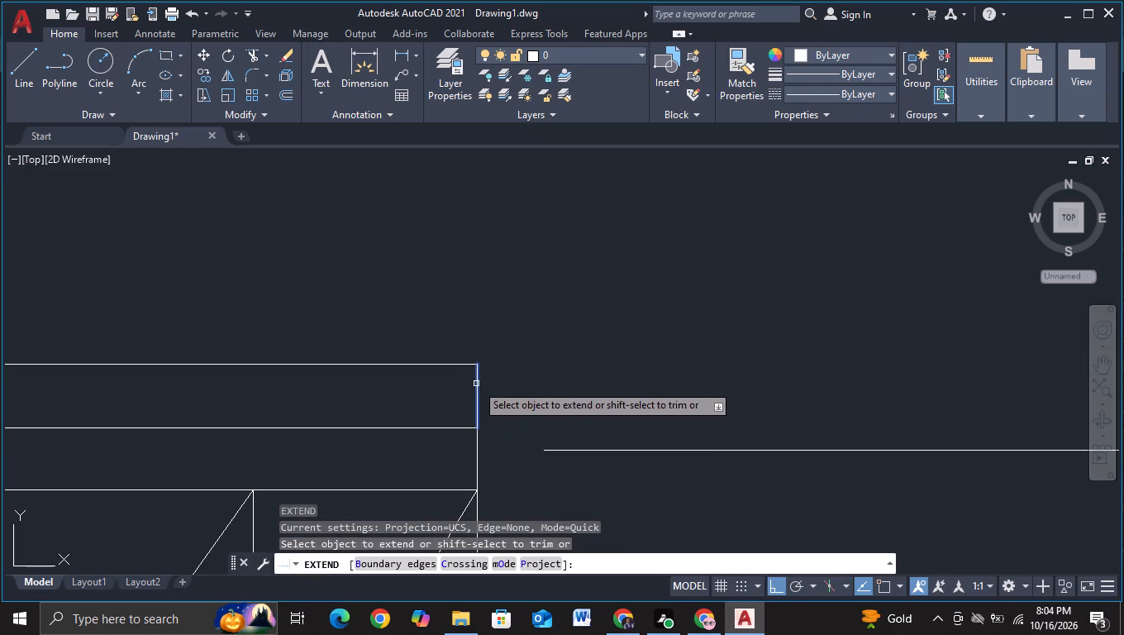
scroll(474, 371, "down", 2)
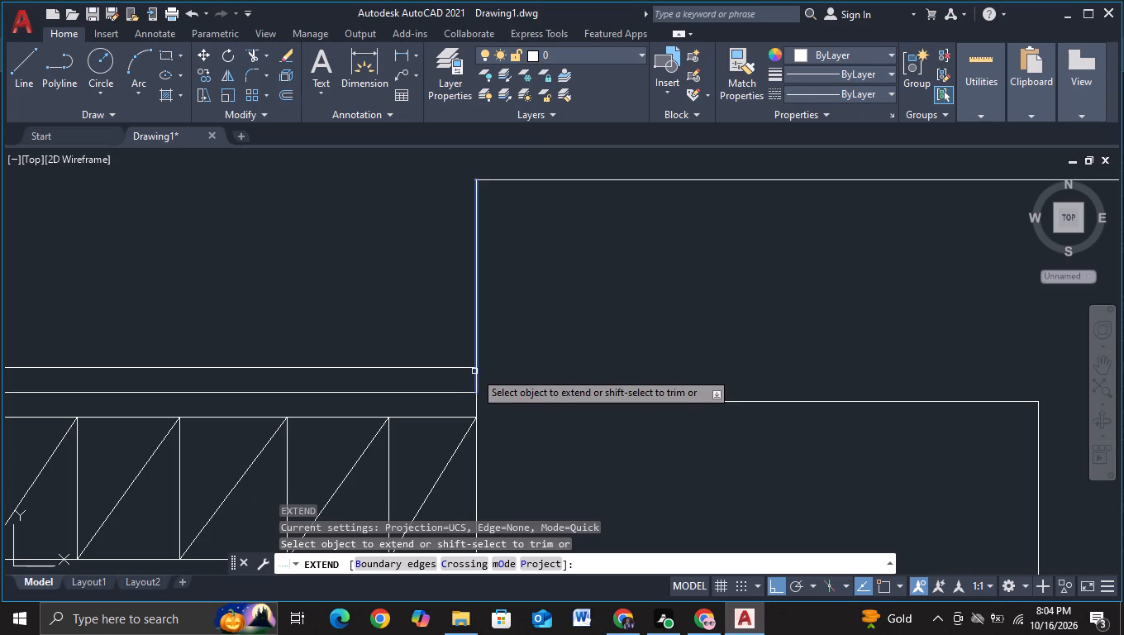
left_click(474, 371)
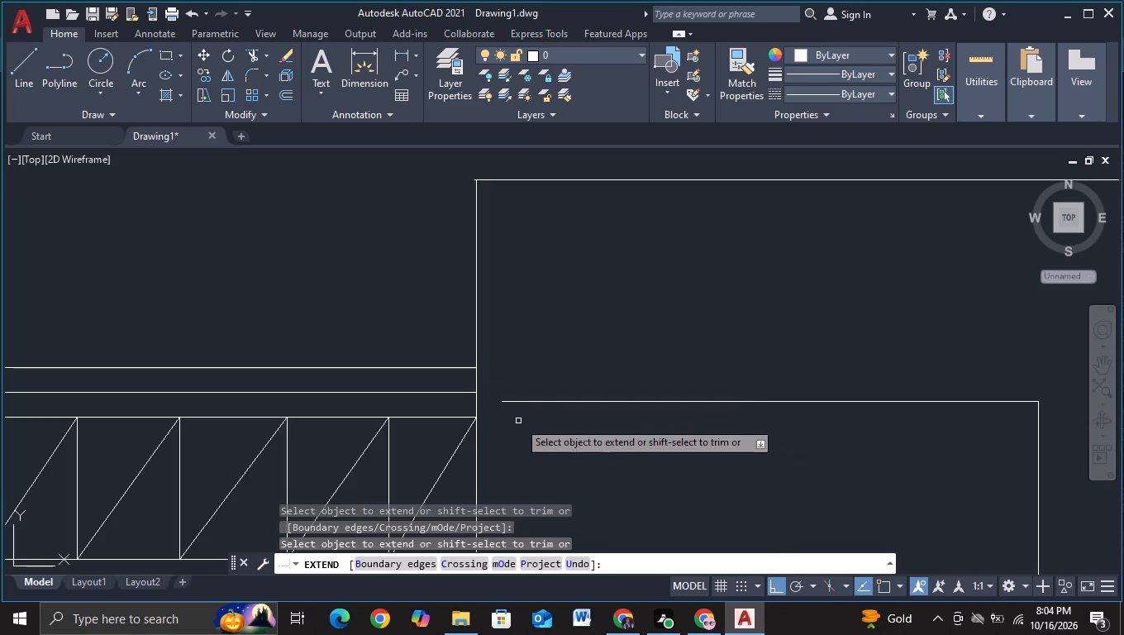
left_click(247, 55)
scroll(478, 172, "up", 2)
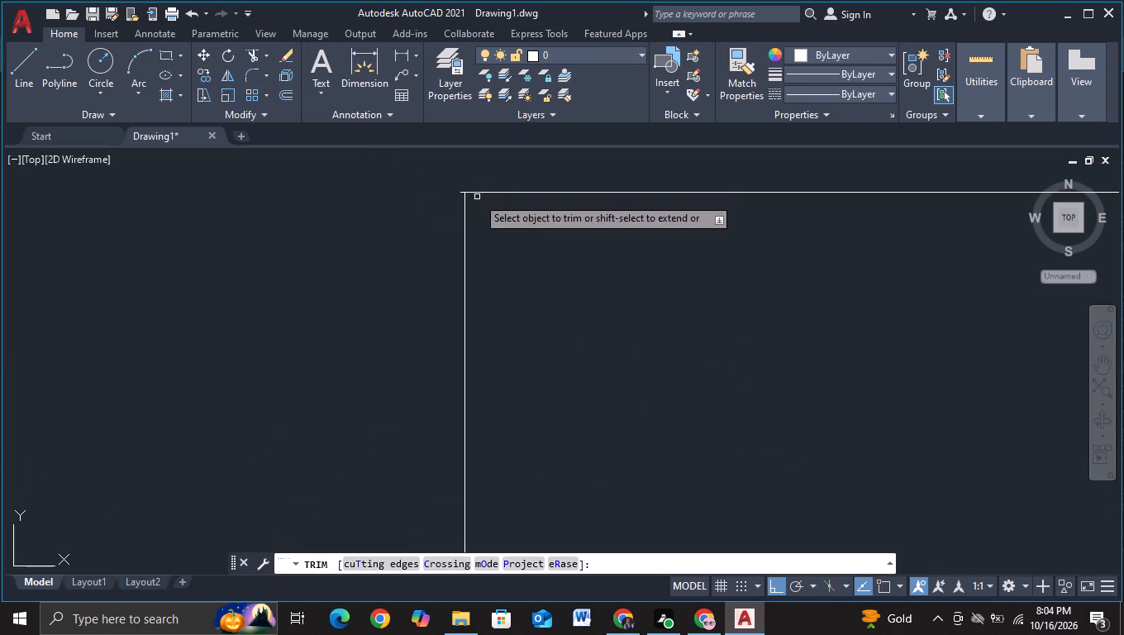
scroll(456, 193, "up", 2)
left_click(460, 191)
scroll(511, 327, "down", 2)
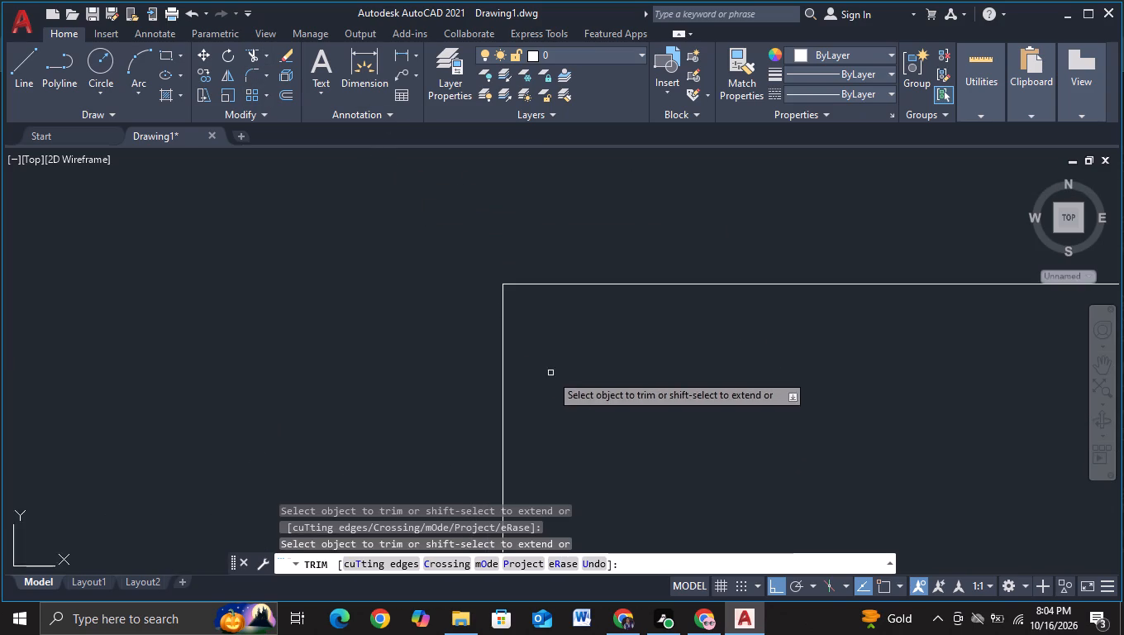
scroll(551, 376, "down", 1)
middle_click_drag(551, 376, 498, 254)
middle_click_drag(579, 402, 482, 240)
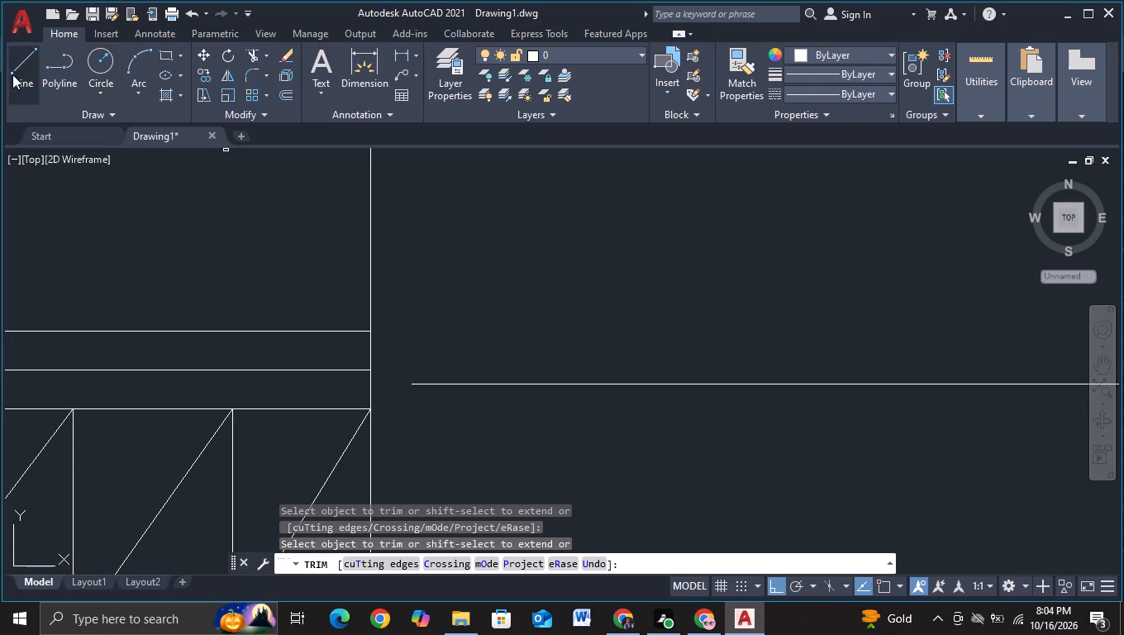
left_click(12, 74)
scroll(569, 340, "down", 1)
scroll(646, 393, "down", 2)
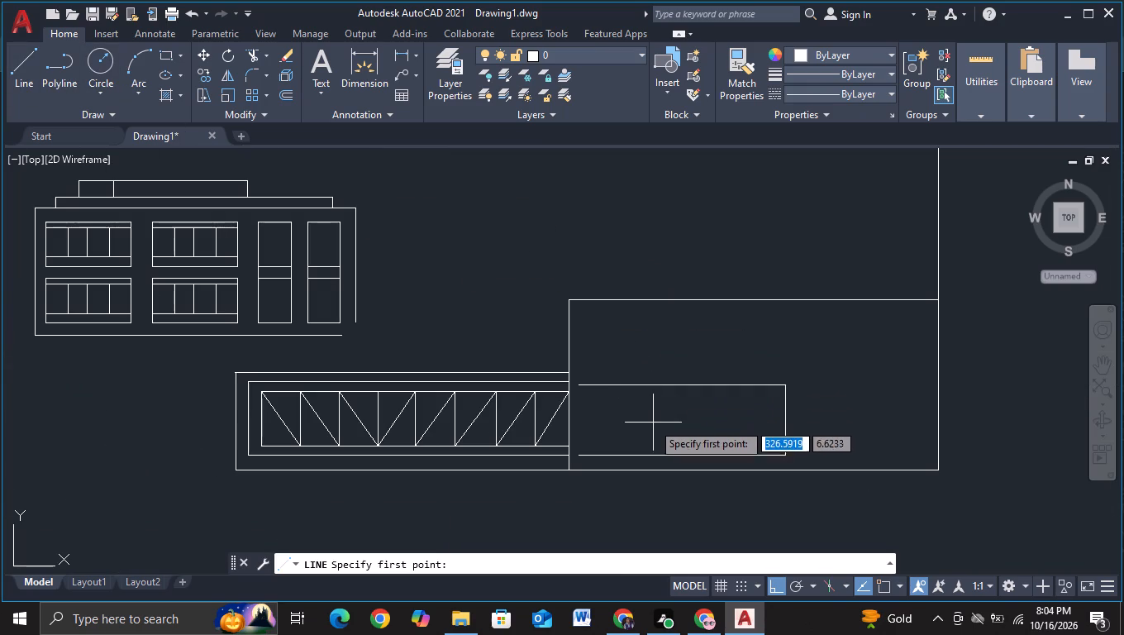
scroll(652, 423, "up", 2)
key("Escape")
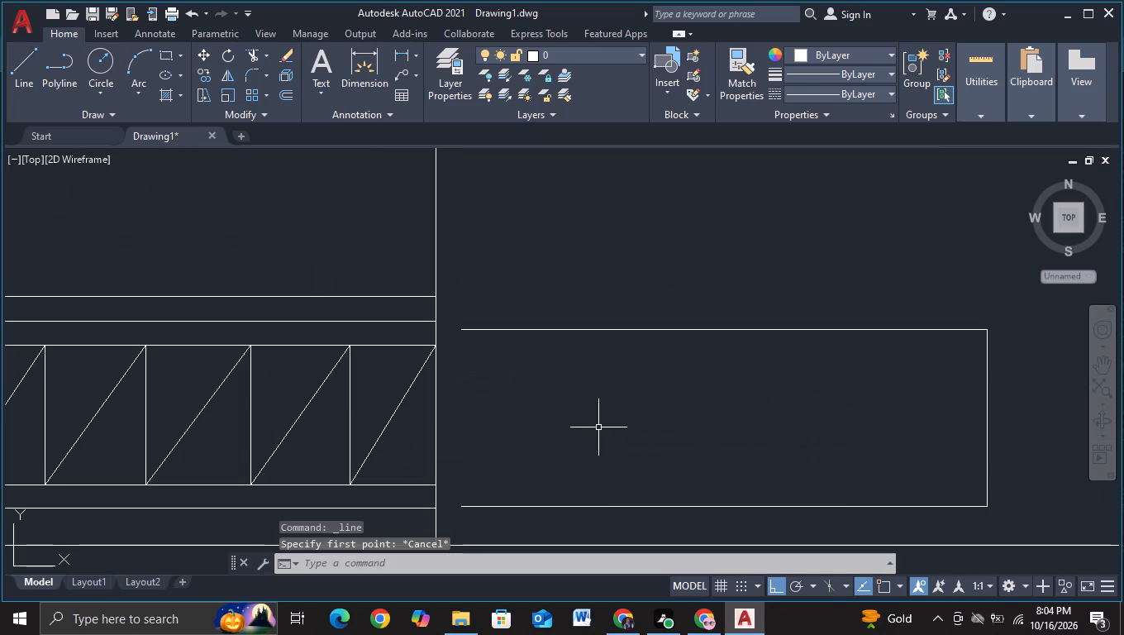
Extend the top and bottom lines of the tall block's inner rectangle to the wing-side edge.
key("e")
left_click(689, 482)
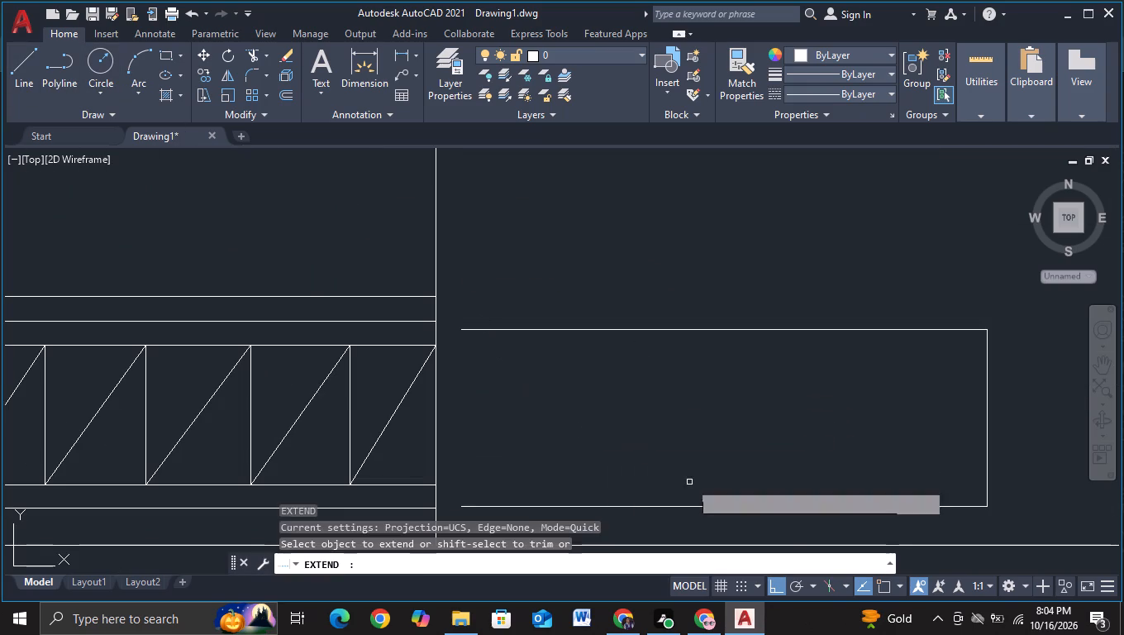
left_click(467, 331)
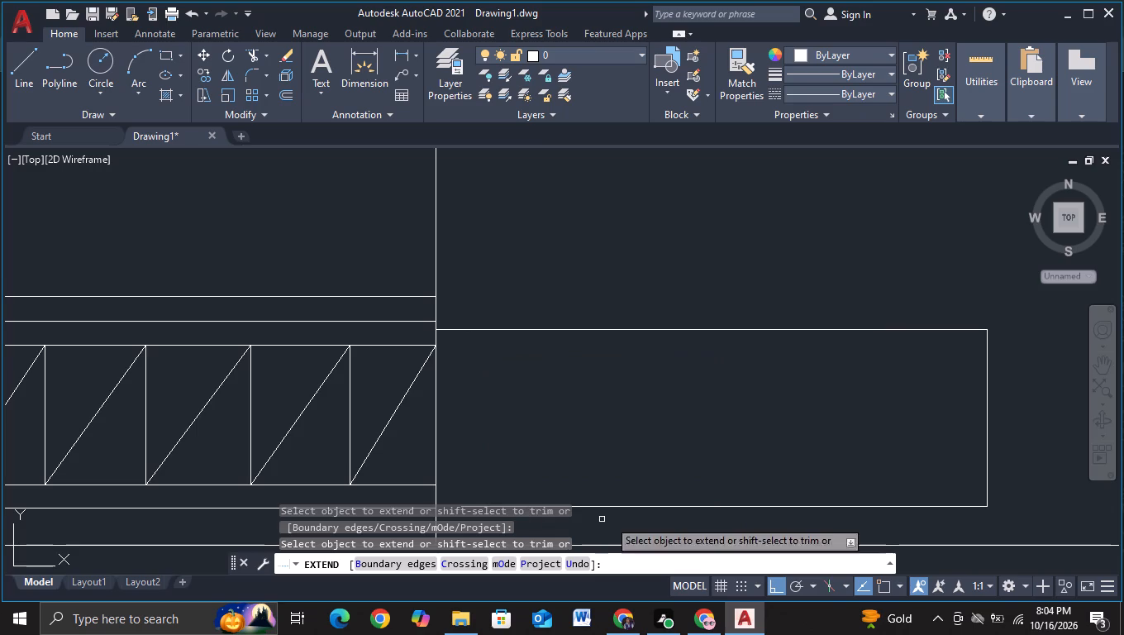
middle_click_drag(630, 522, 616, 408)
left_click(598, 393)
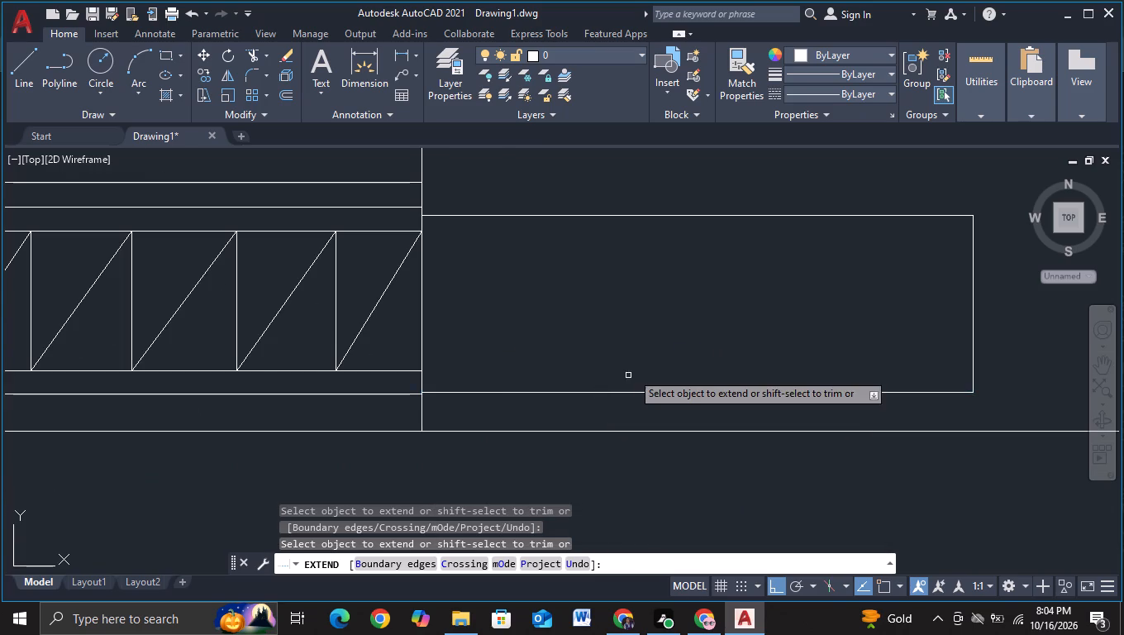
scroll(636, 368, "down", 1)
middle_click_drag(644, 360, 595, 432)
scroll(595, 432, "down", 2)
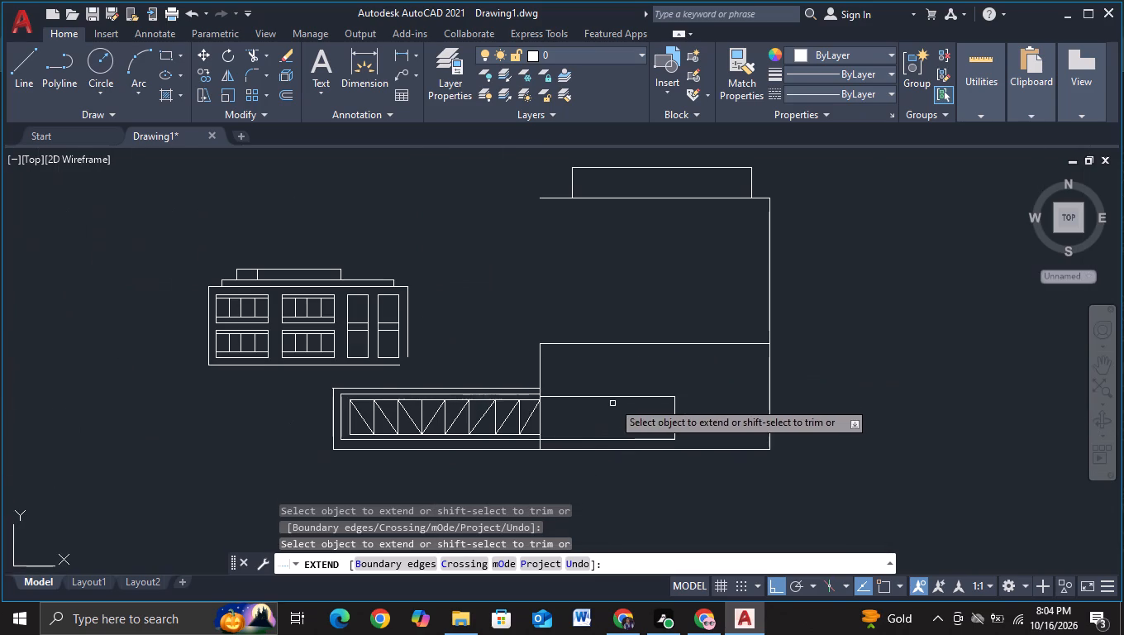
key("Escape")
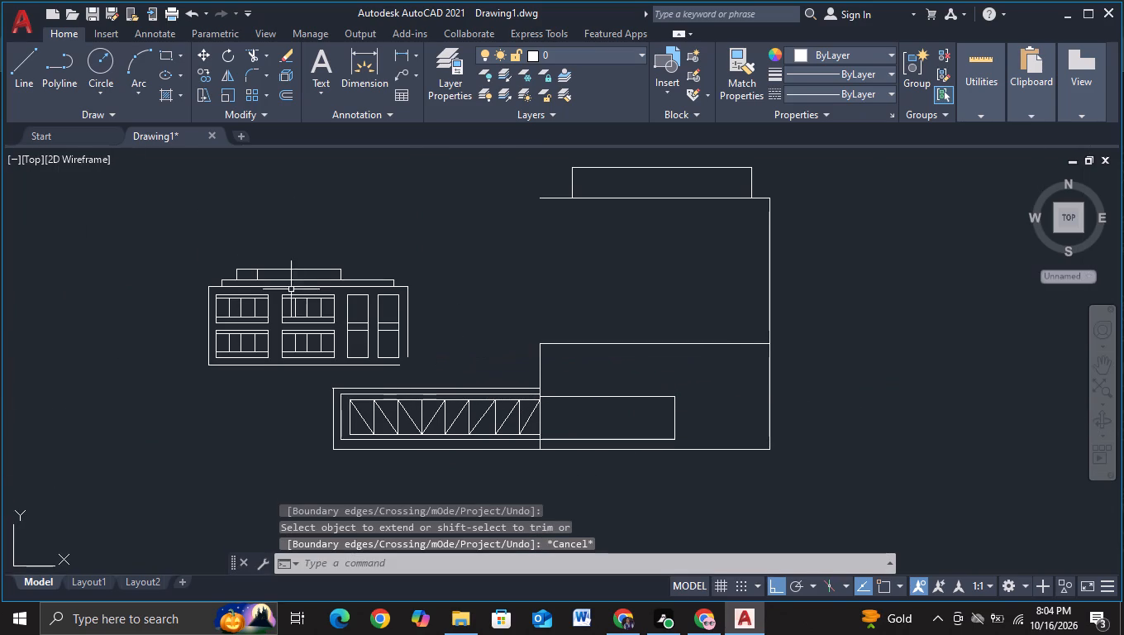
With ortho off, move the whole panelled block diagonally about 12 units so its base sits just above the wing's top edge.
left_click(175, 232)
left_click(438, 378)
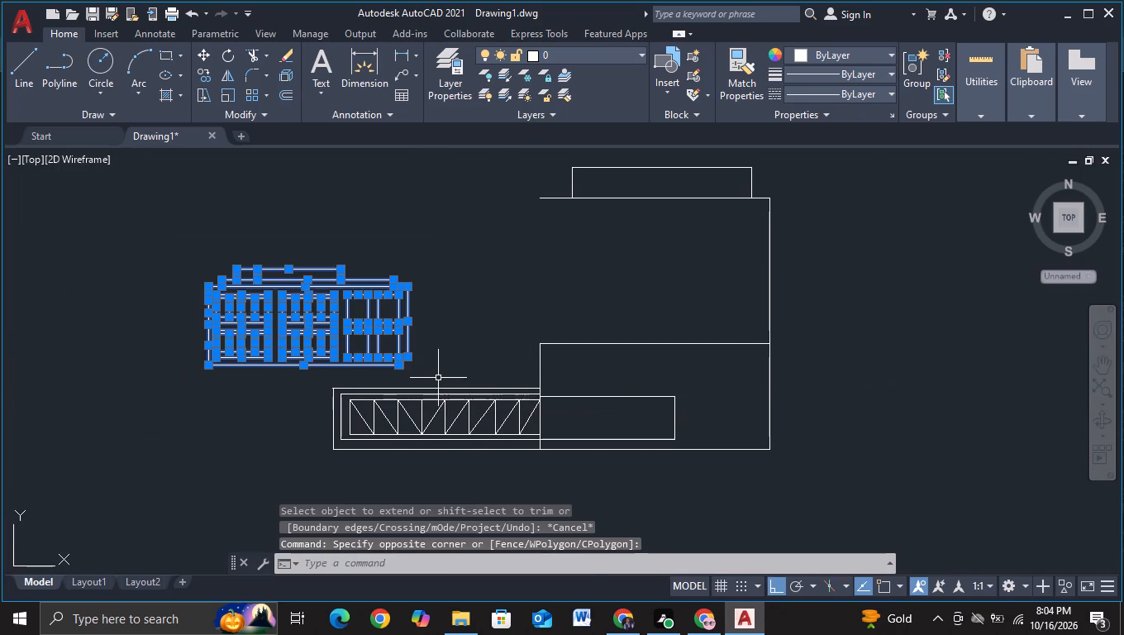
key("m")
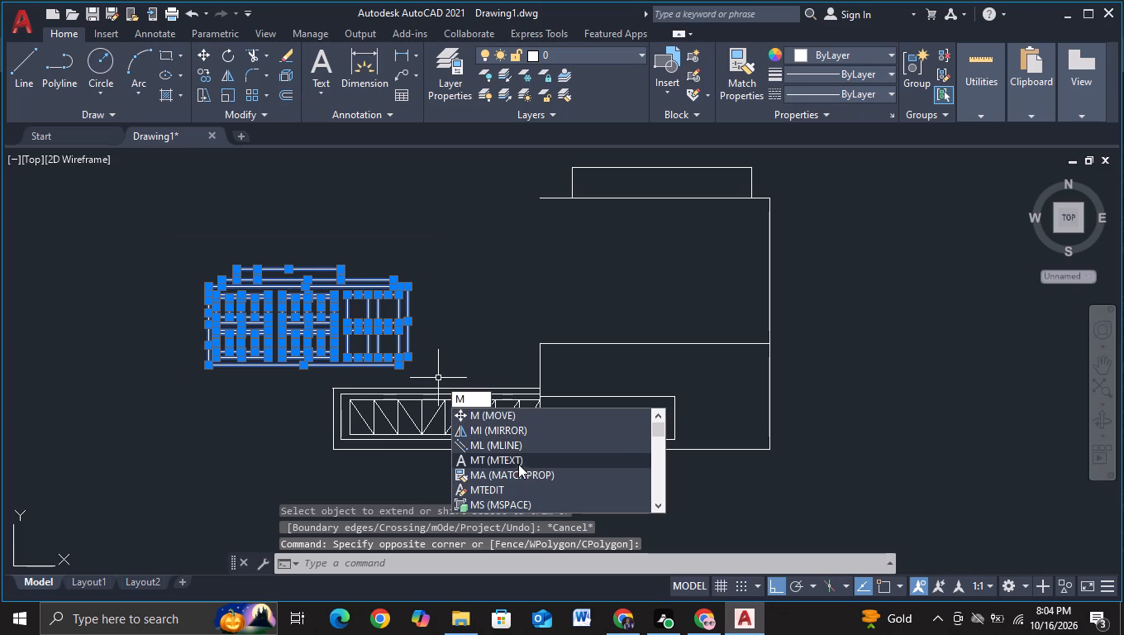
left_click(513, 418)
left_click(363, 356)
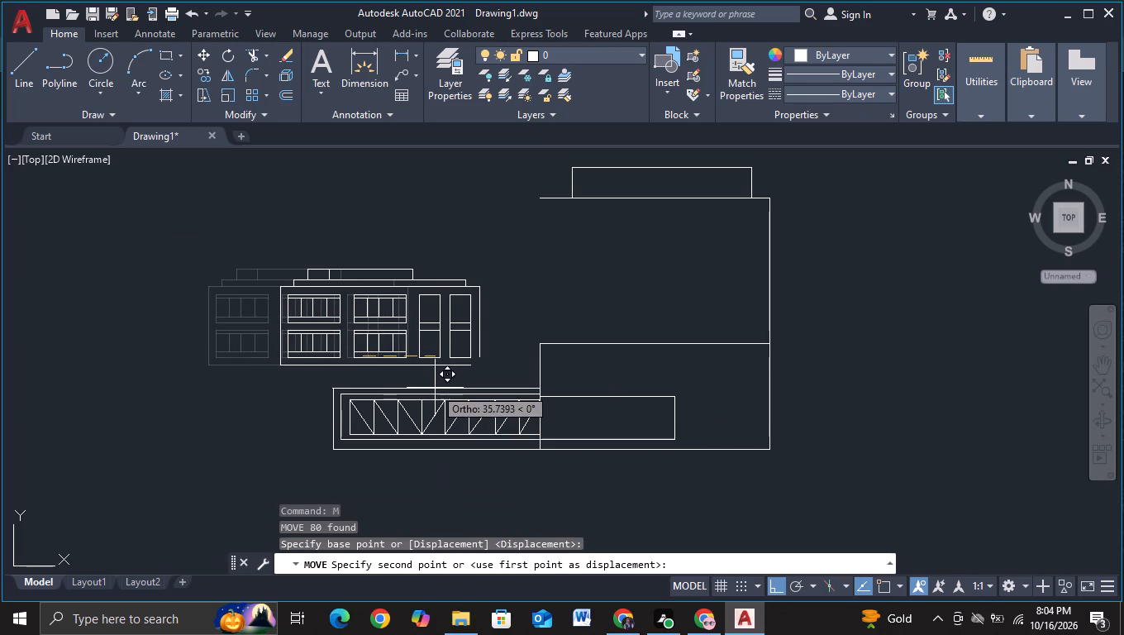
key("F8")
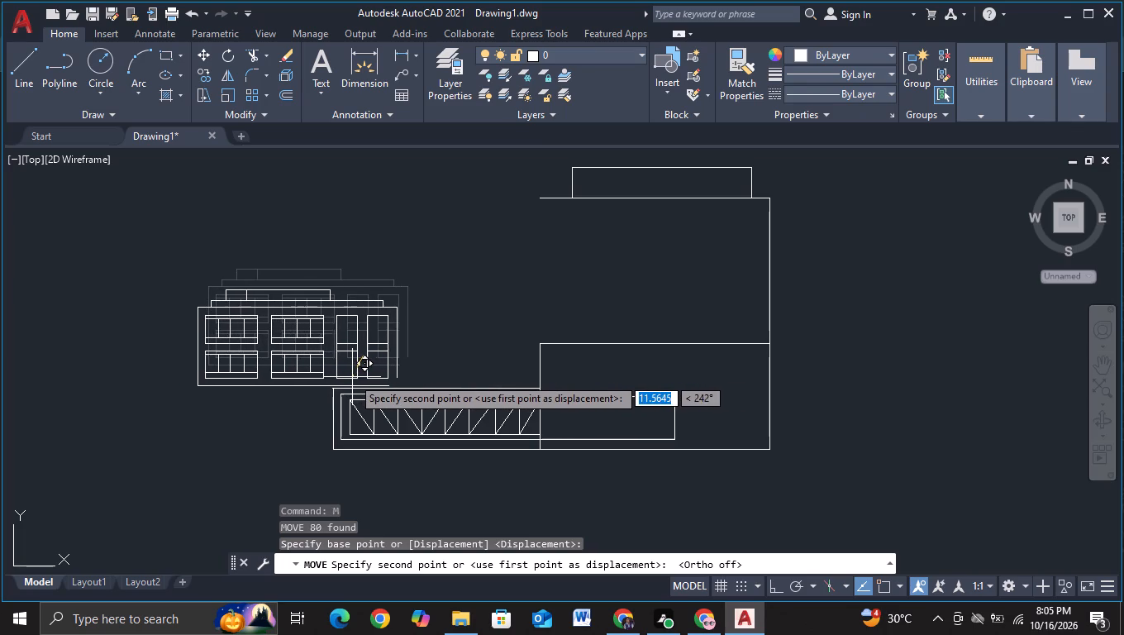
left_click(348, 377)
Trim the stub of the wing's outer top line that projects past its outer end.
scroll(459, 361, "up", 2)
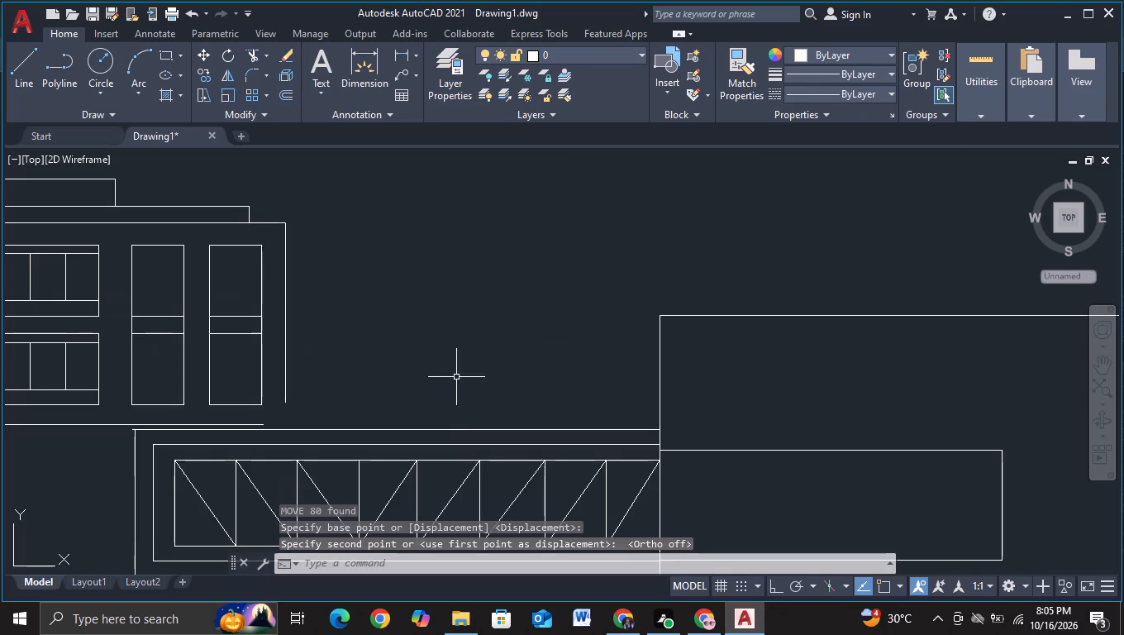
middle_click_drag(439, 410, 480, 344)
scroll(405, 357, "up", 1)
middle_click_drag(405, 357, 584, 324)
scroll(585, 324, "down", 1)
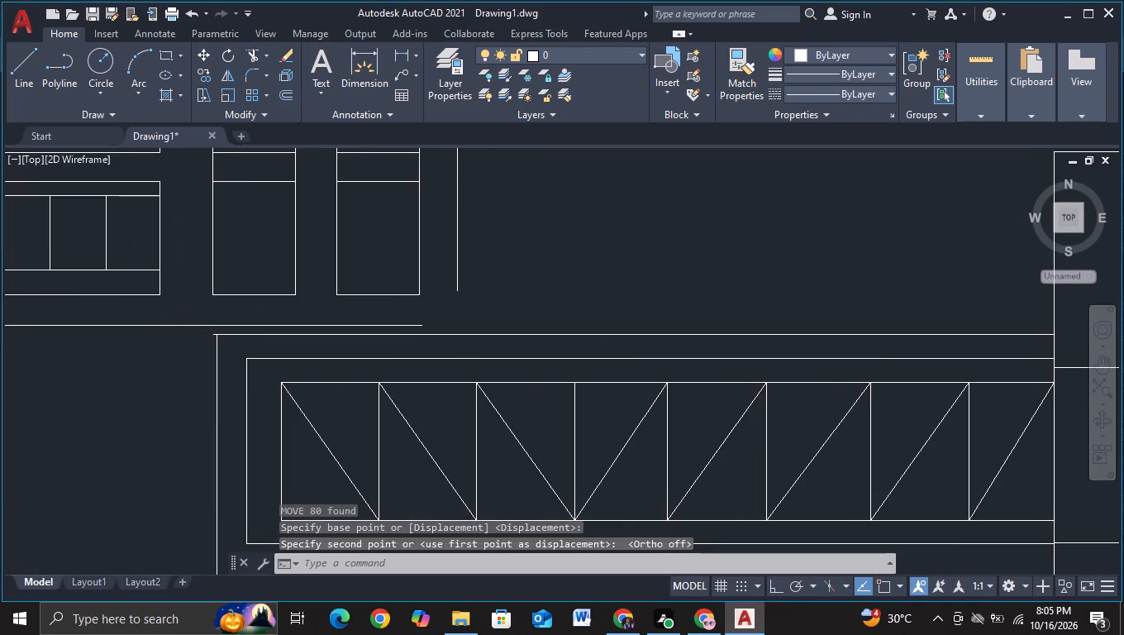
middle_click_drag(562, 321, 600, 293)
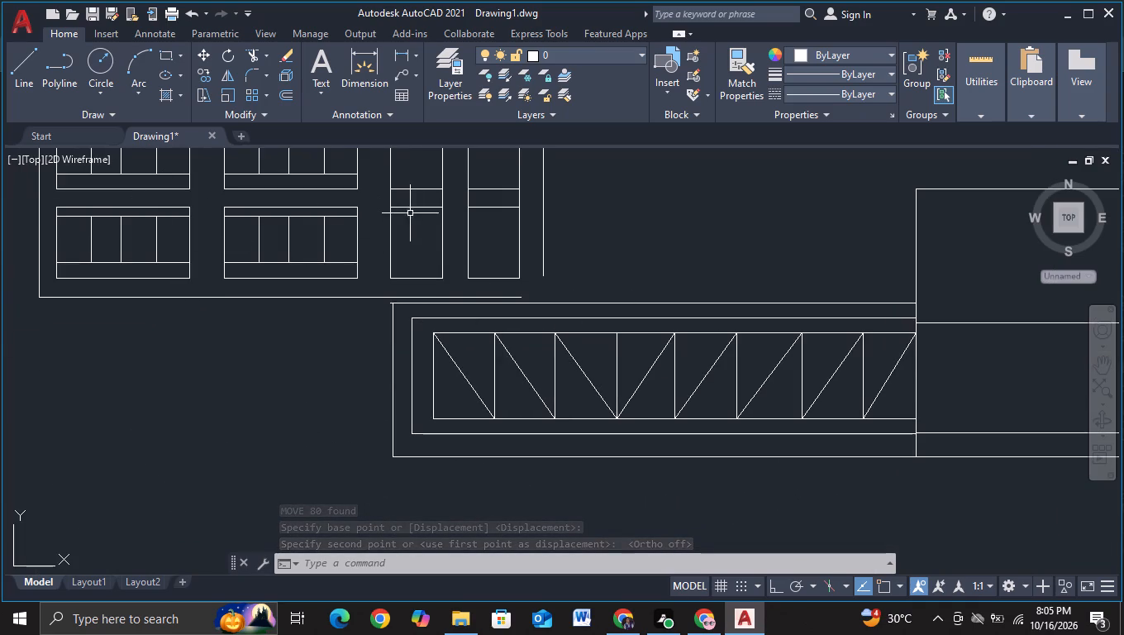
left_click(247, 57)
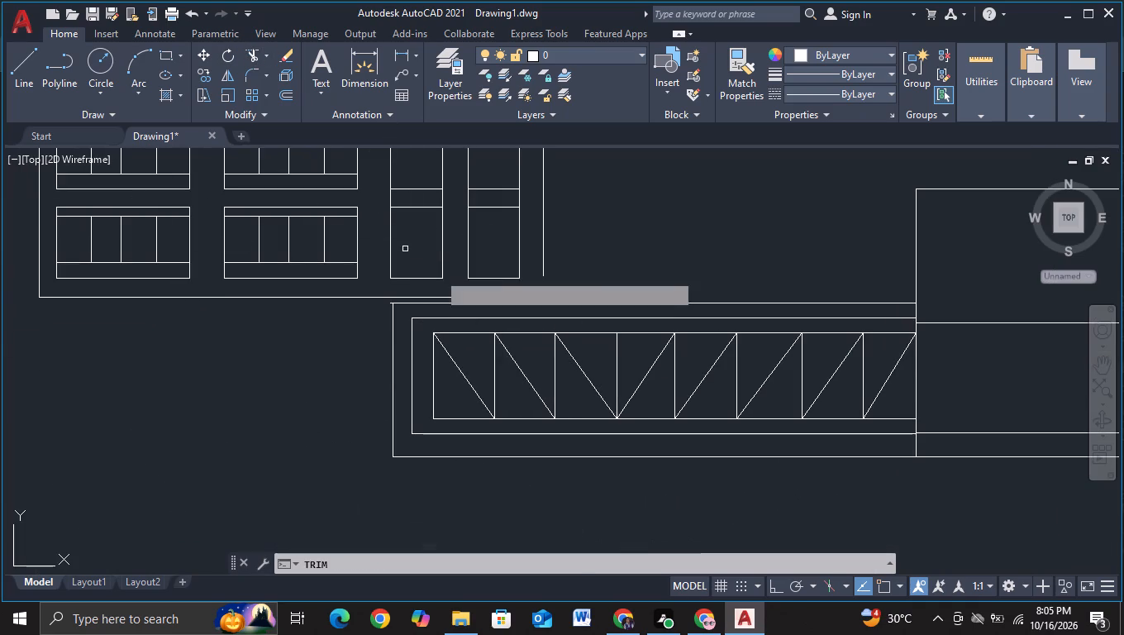
scroll(447, 298, "up", 1)
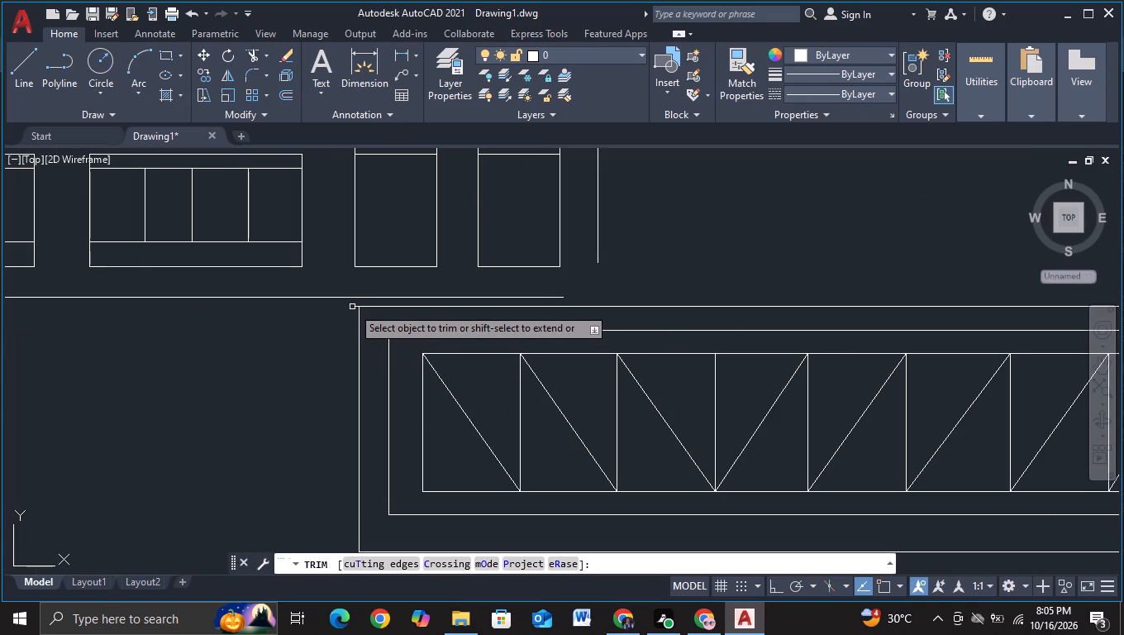
left_click(355, 306)
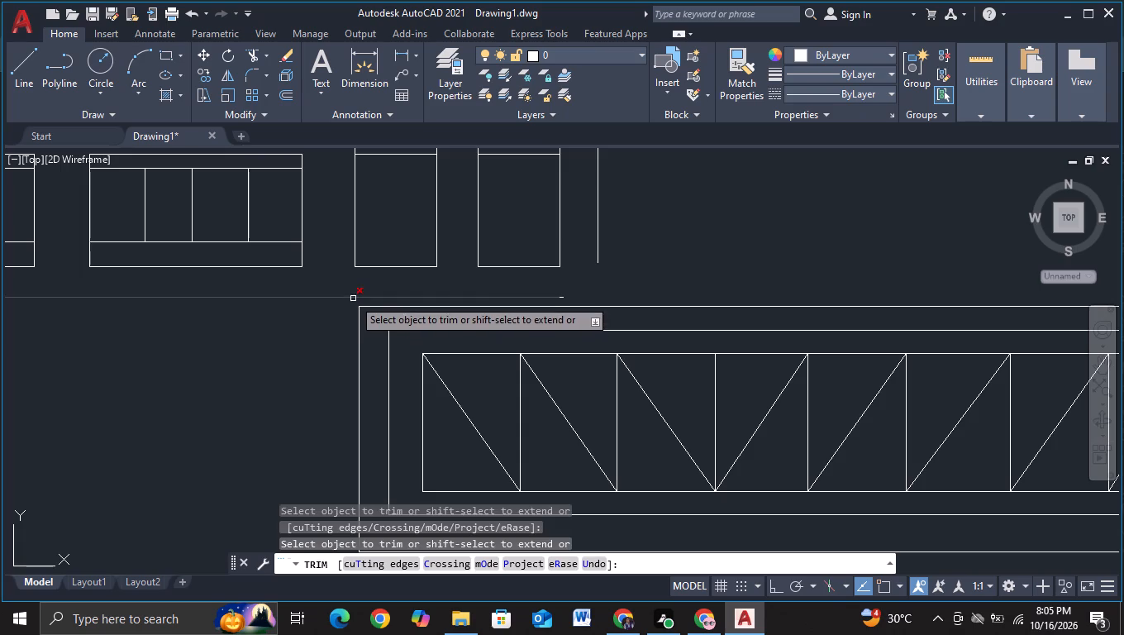
Remove the panelled block's bottom edge, including its short leftover piece, with Trim.
left_click(353, 298)
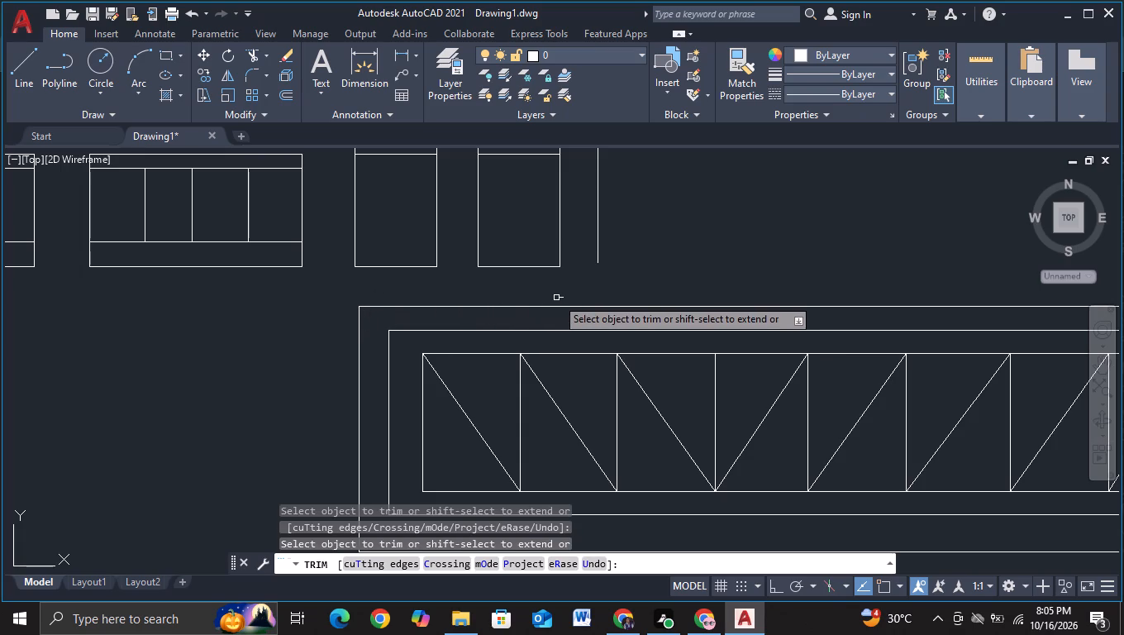
left_click(560, 297)
With object snap and ortho on, draw a base line about 69.5 units from the wing's outer top corner to the panelled block's outer wall, joining that wall's lower end.
left_click(21, 81)
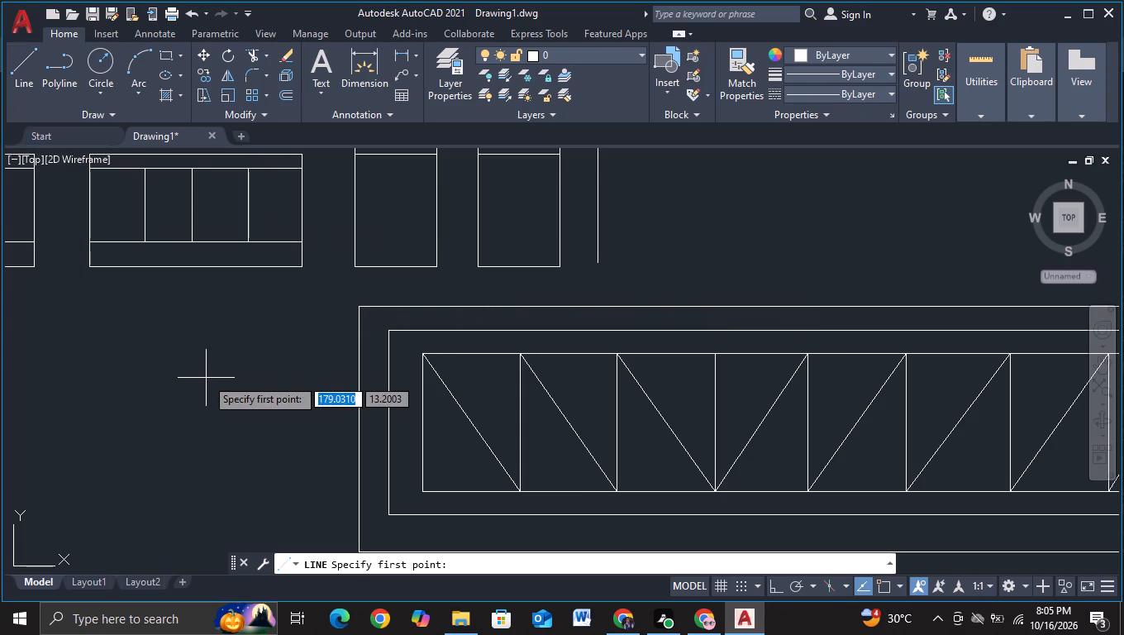
scroll(206, 378, "down", 2)
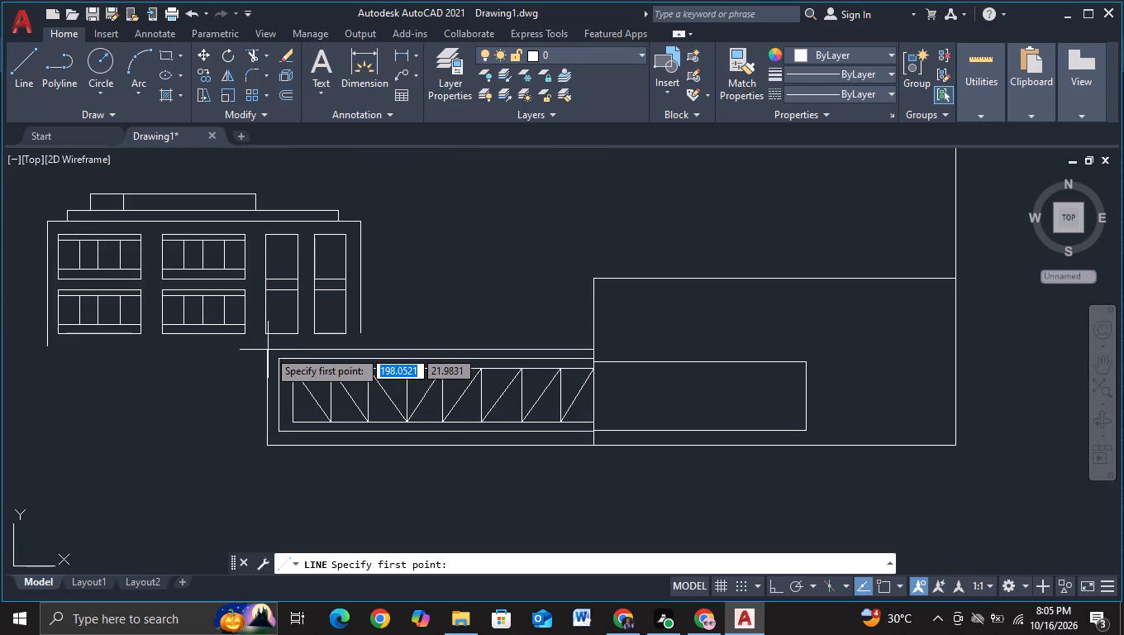
key("F3")
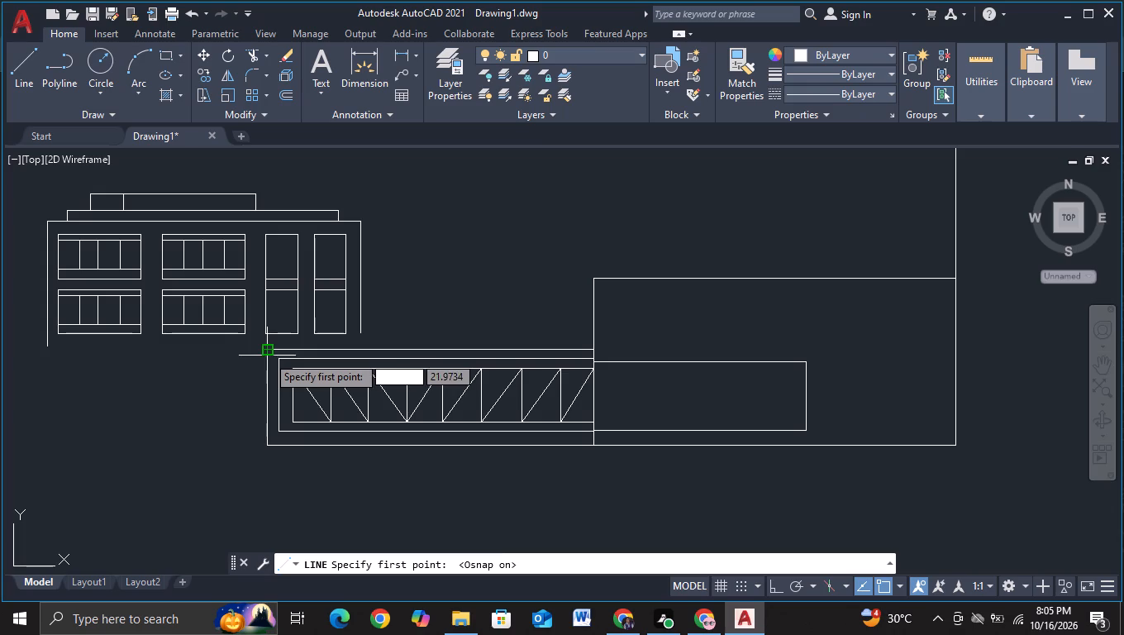
left_click(265, 352)
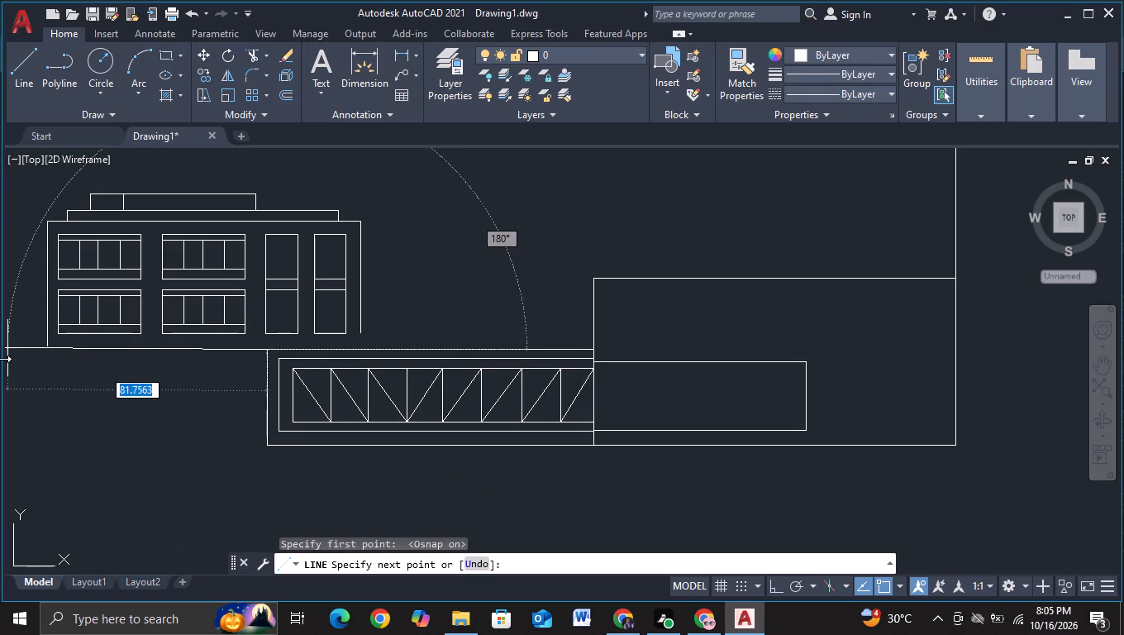
key("F8")
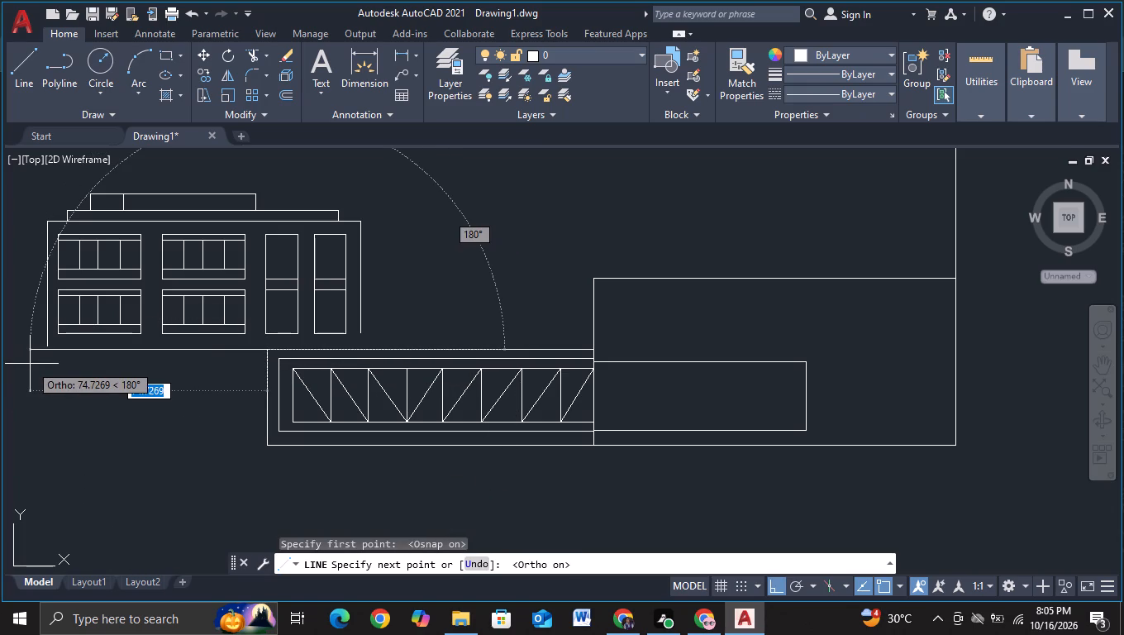
scroll(45, 364, "up", 4)
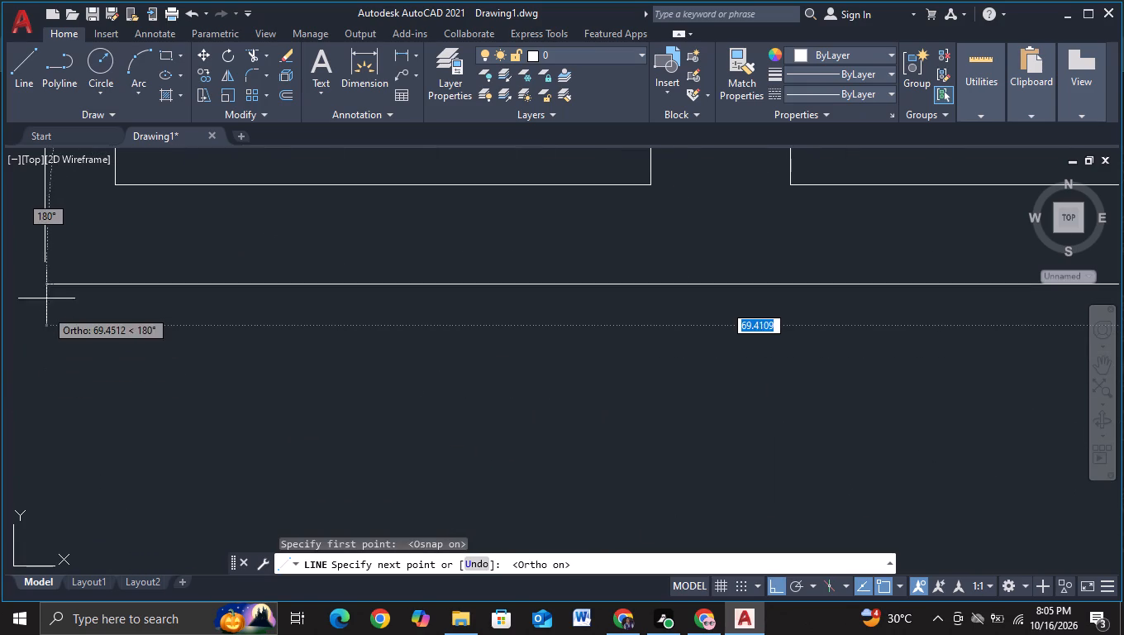
middle_click_drag(37, 313, 370, 394)
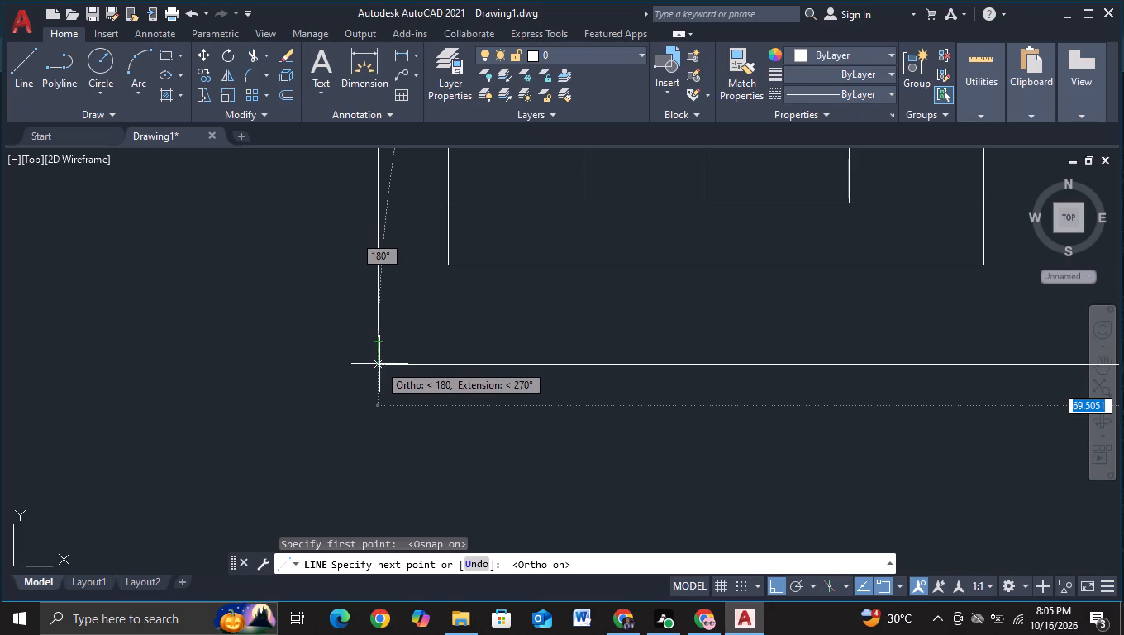
left_click(377, 364)
left_click(376, 340)
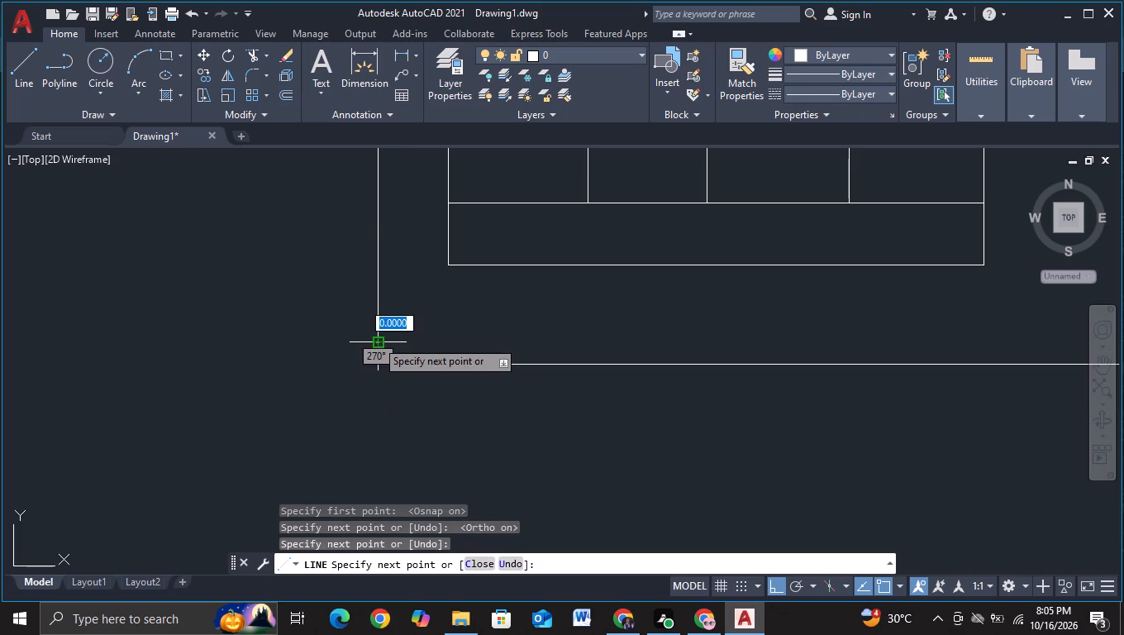
key("Escape")
Extend the panelled block's wing-side wall down to the new base line.
scroll(504, 426, "down", 2)
middle_click_drag(704, 425, 75, 444)
scroll(380, 417, "down", 2)
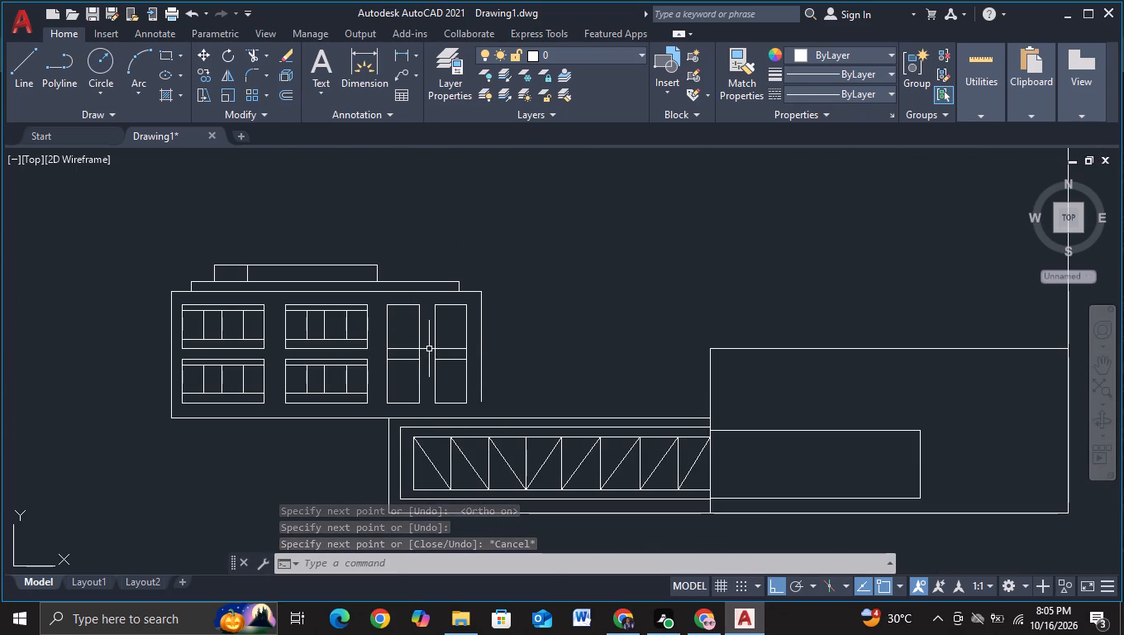
key("e")
left_click(481, 401)
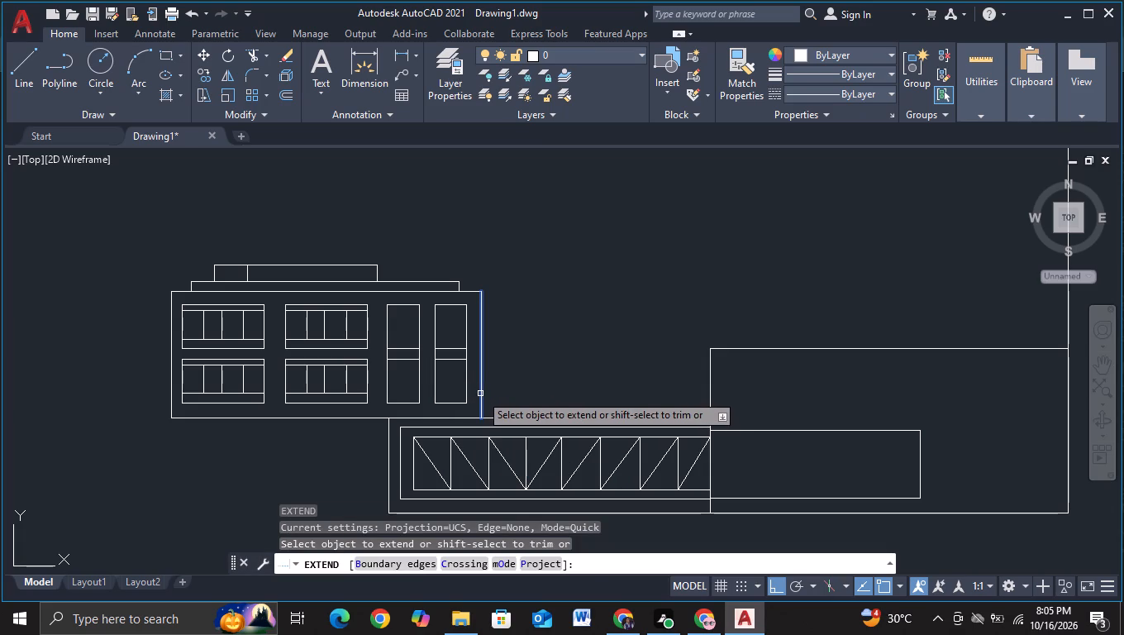
left_click(480, 394)
Look over the whole elevation, examining the joints between the panelled block, the truss wing and the tall block.
scroll(563, 382, "down", 2)
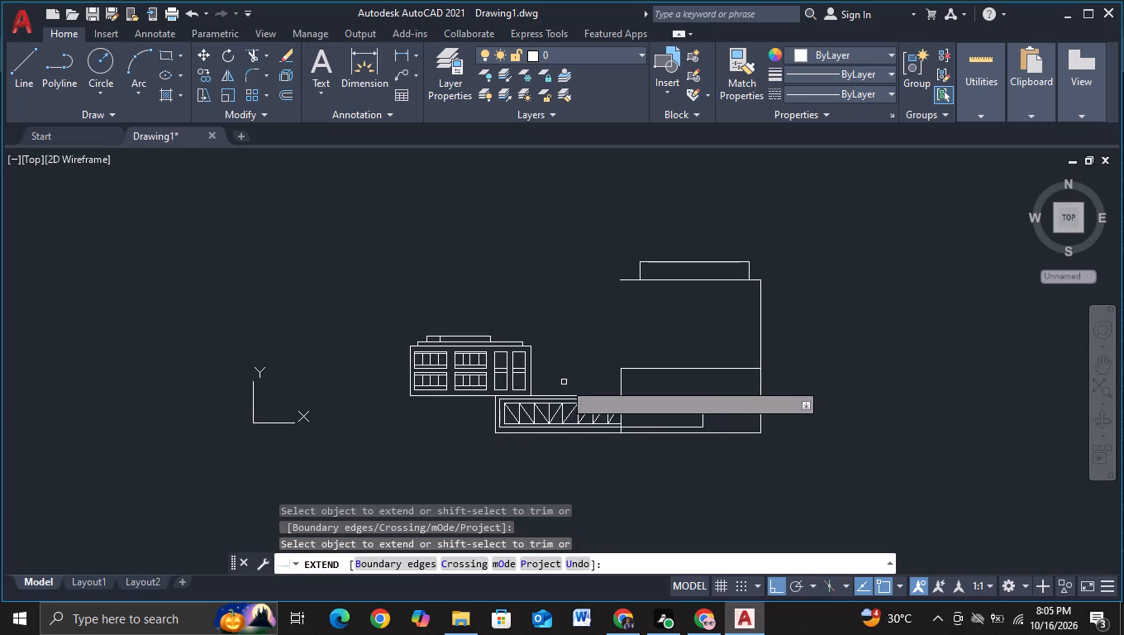
middle_click_drag(576, 365, 504, 336)
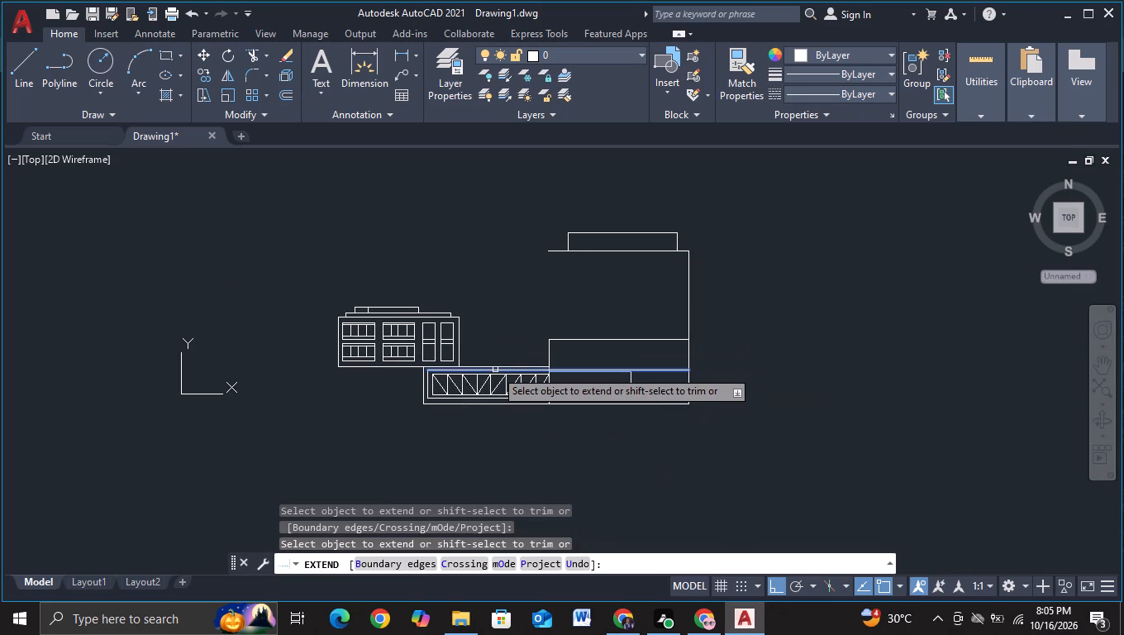
middle_click_drag(517, 328, 504, 275)
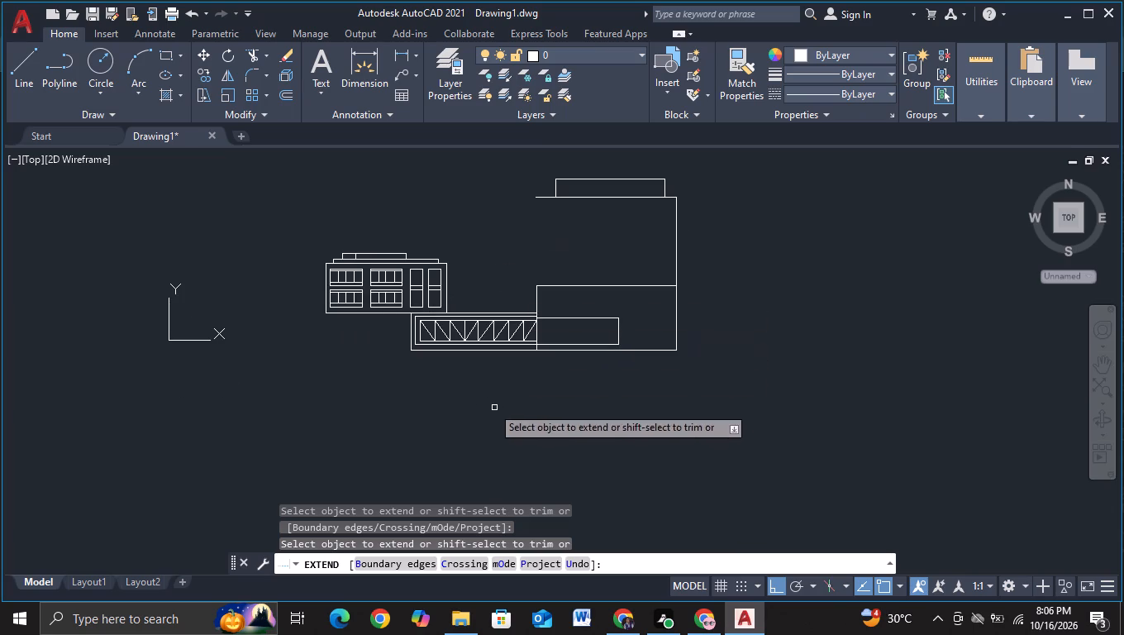
middle_click_drag(453, 399, 521, 444)
scroll(499, 436, "up", 1)
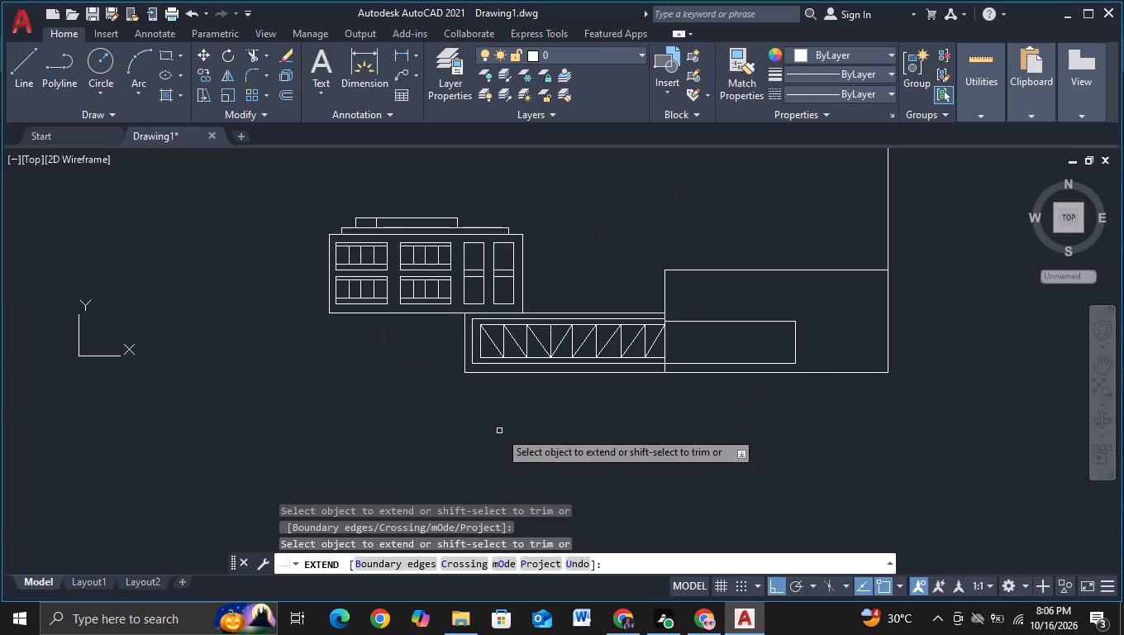
middle_click_drag(497, 428, 509, 448)
scroll(509, 451, "up", 1)
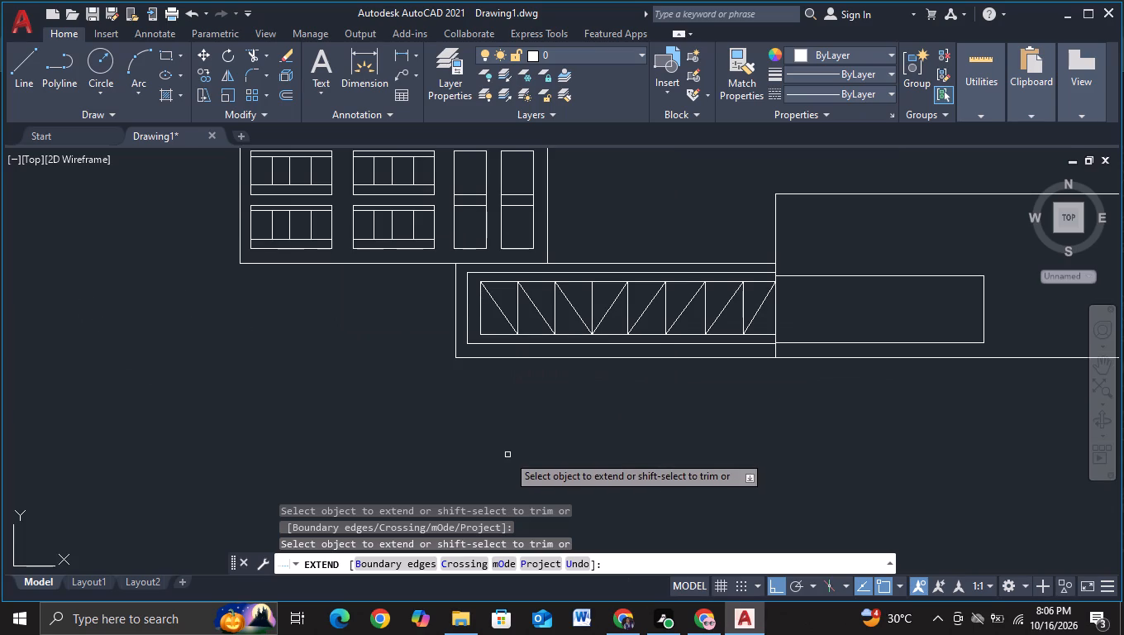
middle_click_drag(498, 445, 502, 449)
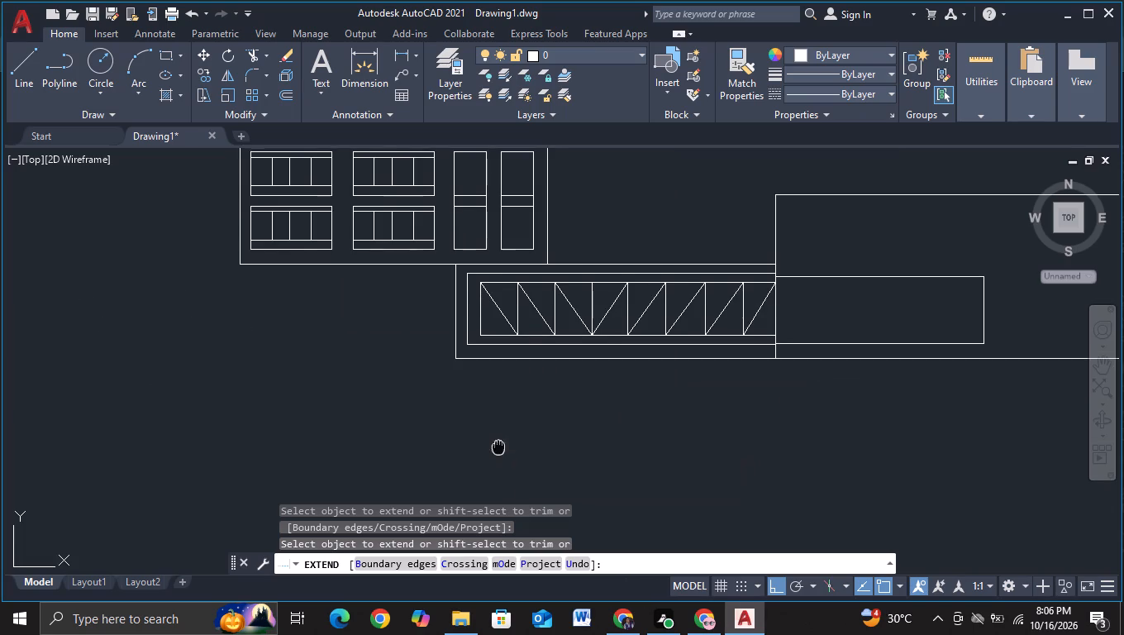
middle_click_drag(502, 449, 579, 454)
middle_click_drag(578, 454, 516, 470)
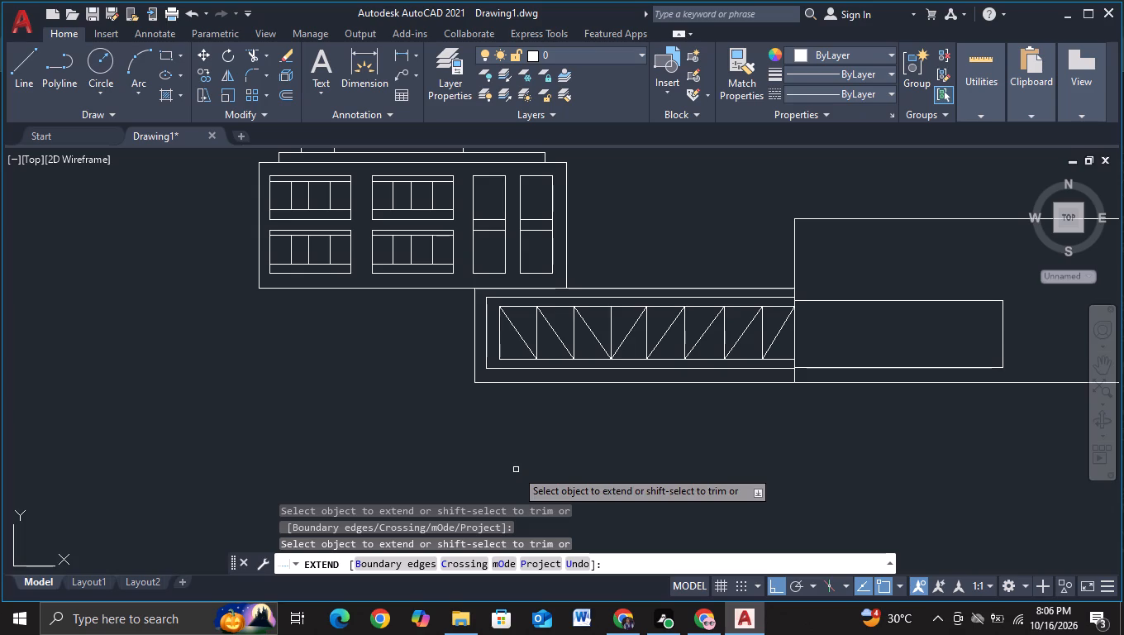
middle_click_drag(609, 432, 333, 451)
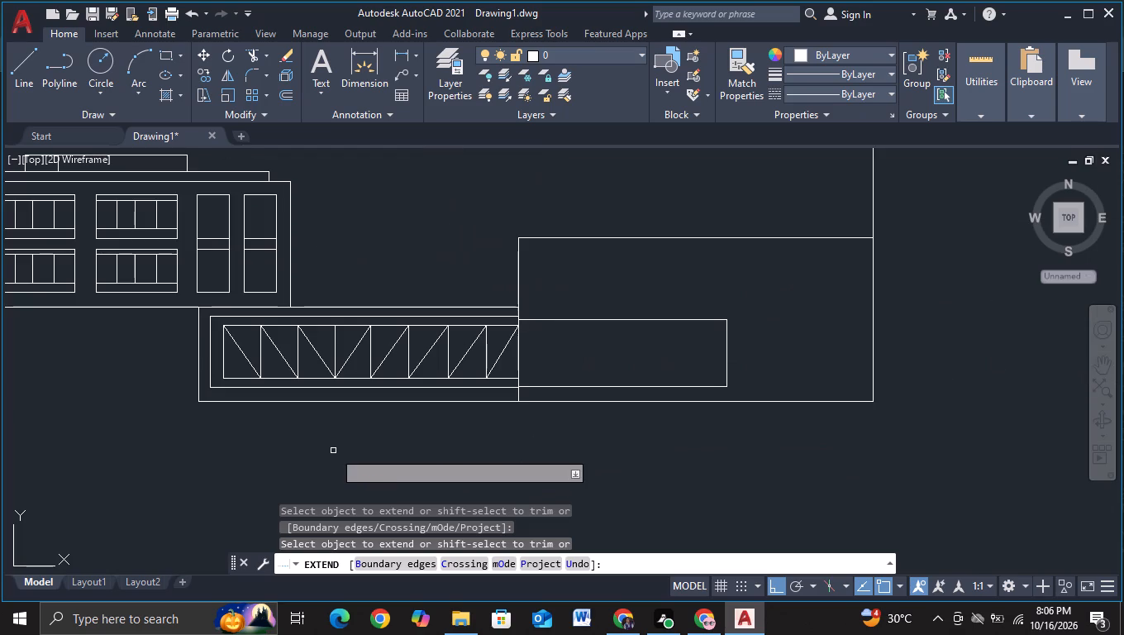
middle_click_drag(419, 442, 288, 448)
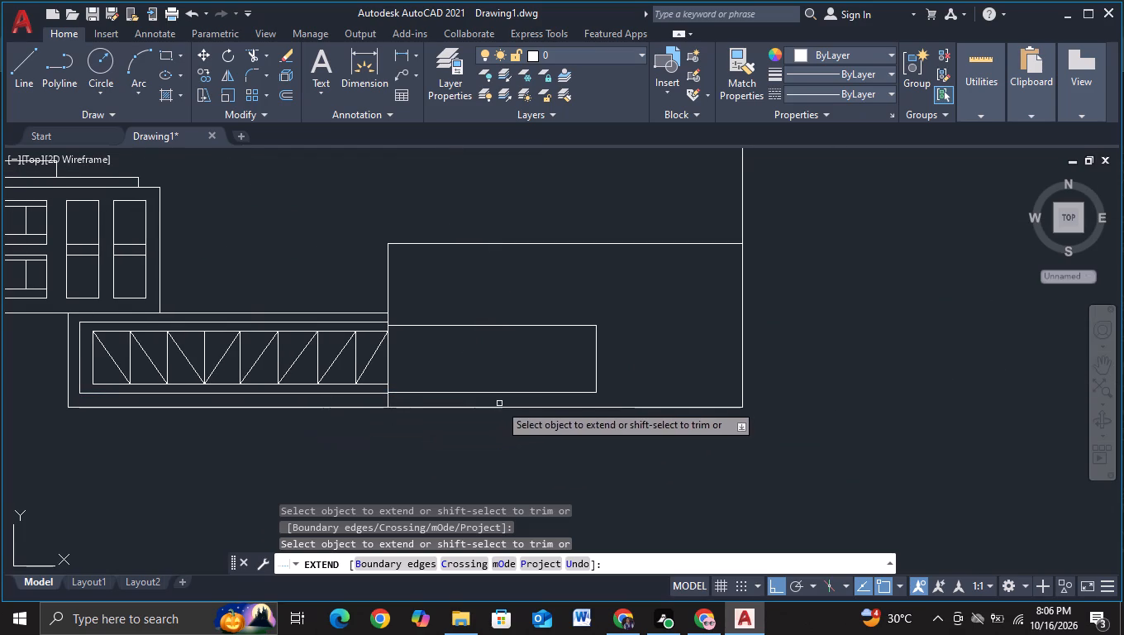
key("Escape")
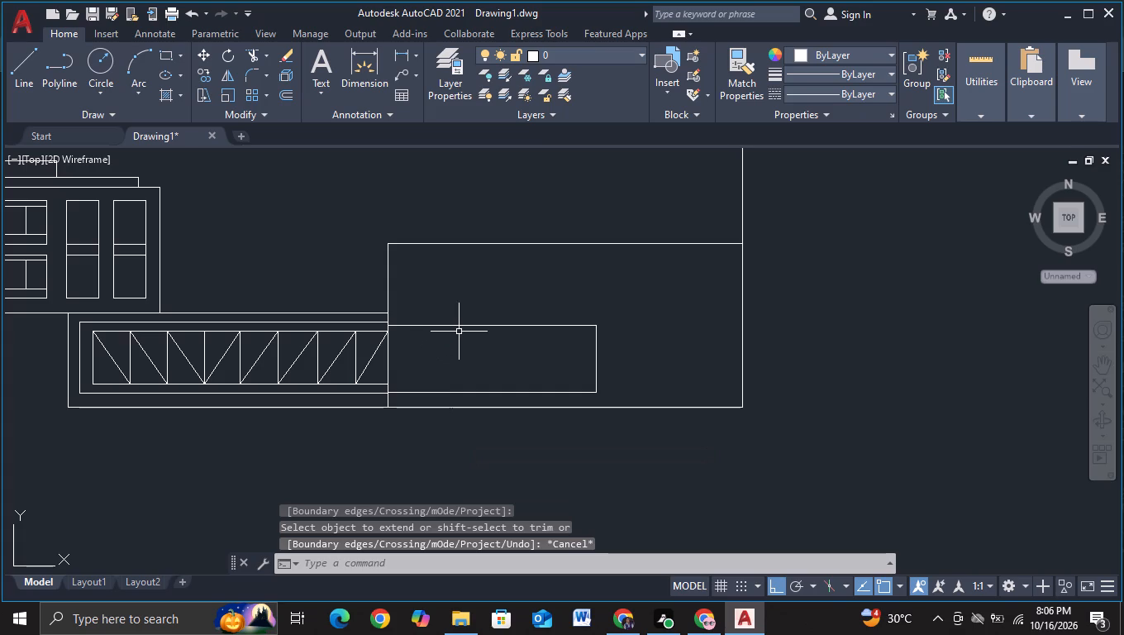
With ortho off, move the three inner rectangle lines in the tall block's lower part about 28.5 units diagonally up and away from the wing.
left_click_drag(418, 292, 430, 345)
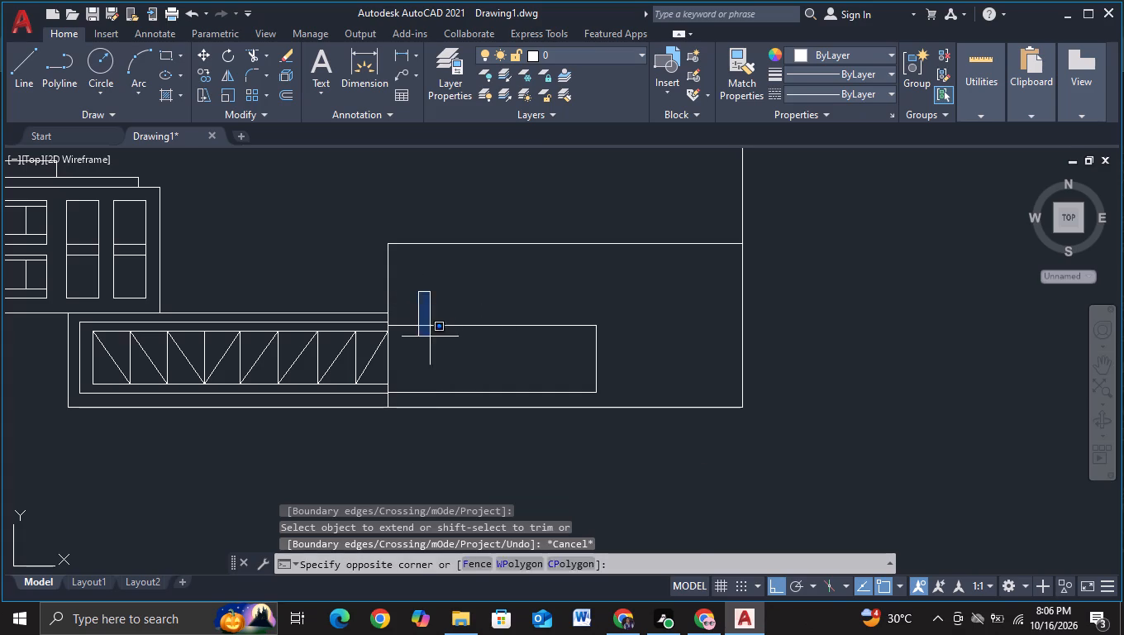
left_click_drag(430, 345, 644, 347)
left_click_drag(612, 336, 600, 337)
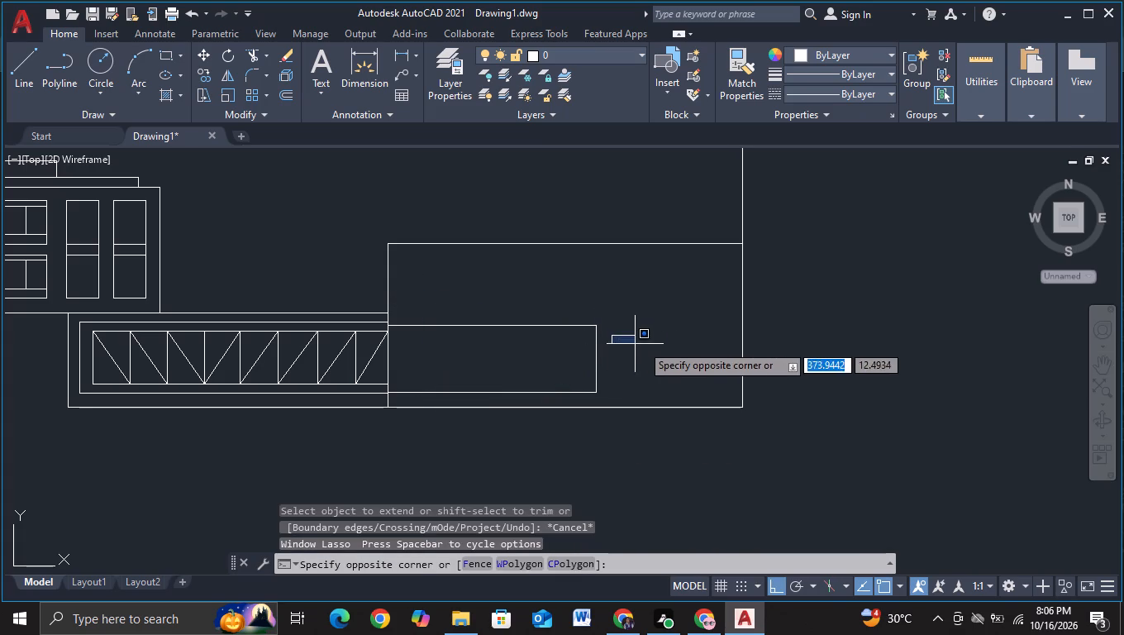
left_click_drag(572, 352, 497, 340)
left_click_drag(501, 300, 503, 352)
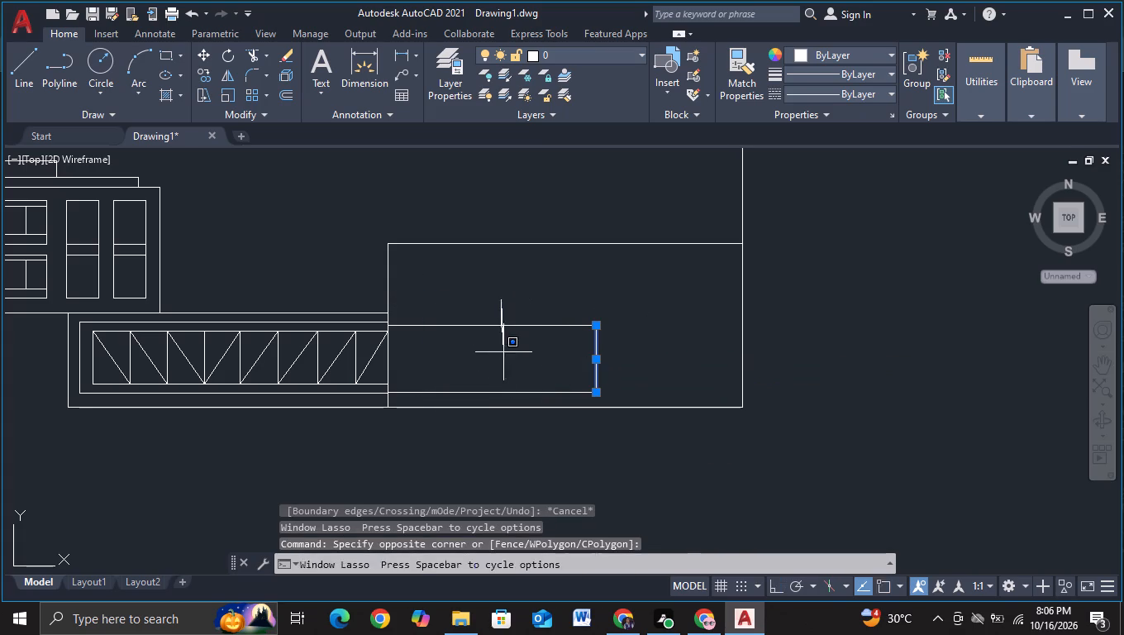
left_click(522, 392)
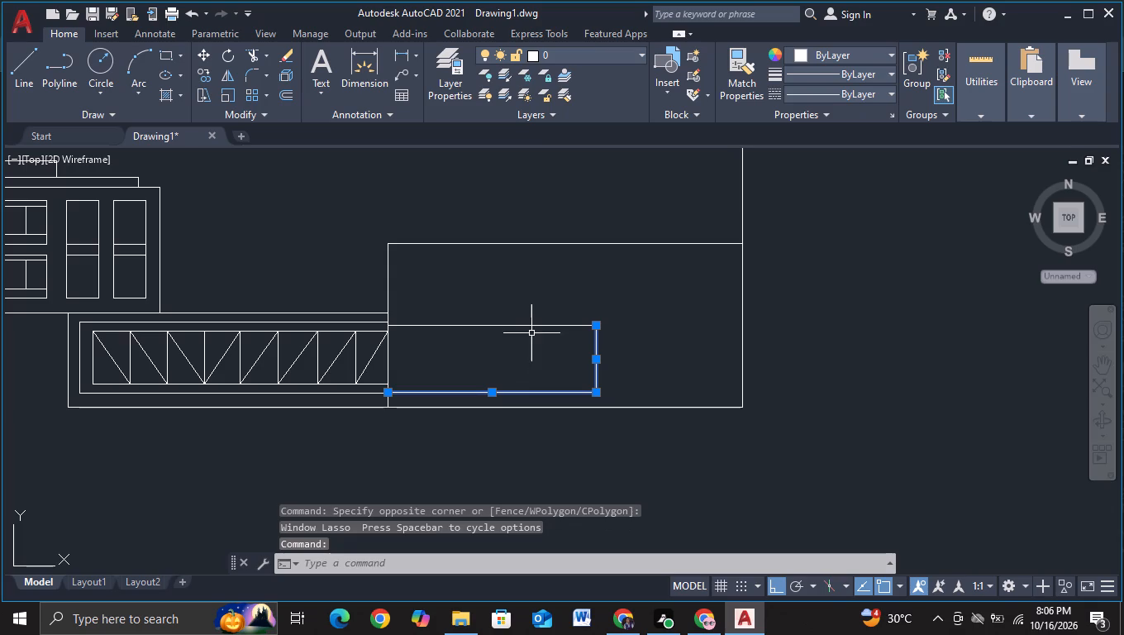
left_click(532, 325)
key("m")
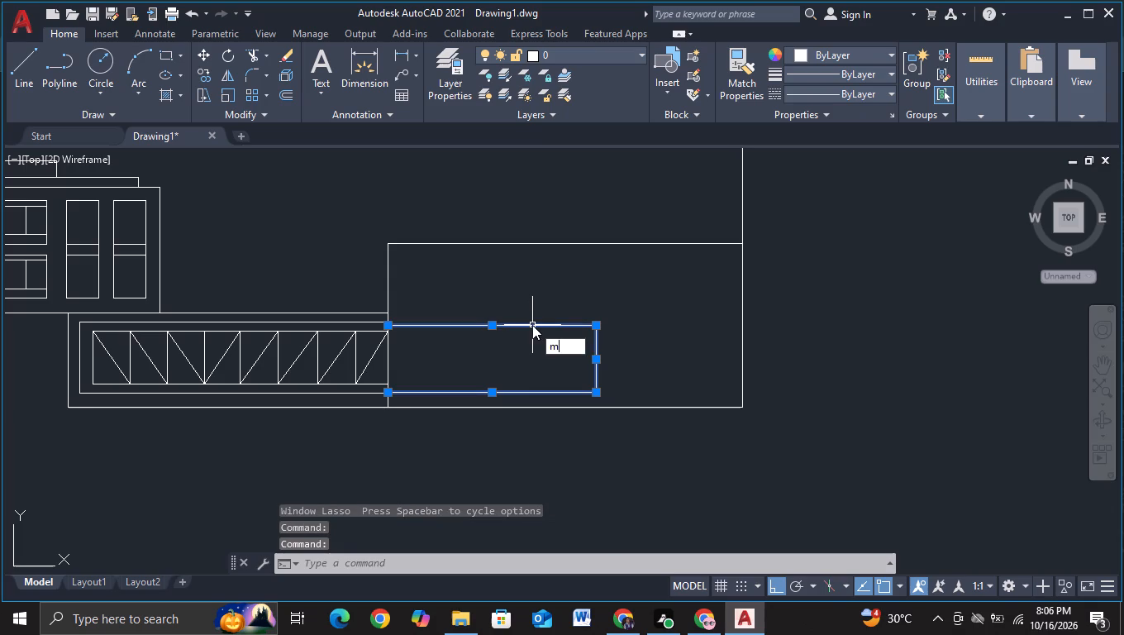
left_click(598, 356)
left_click(510, 349)
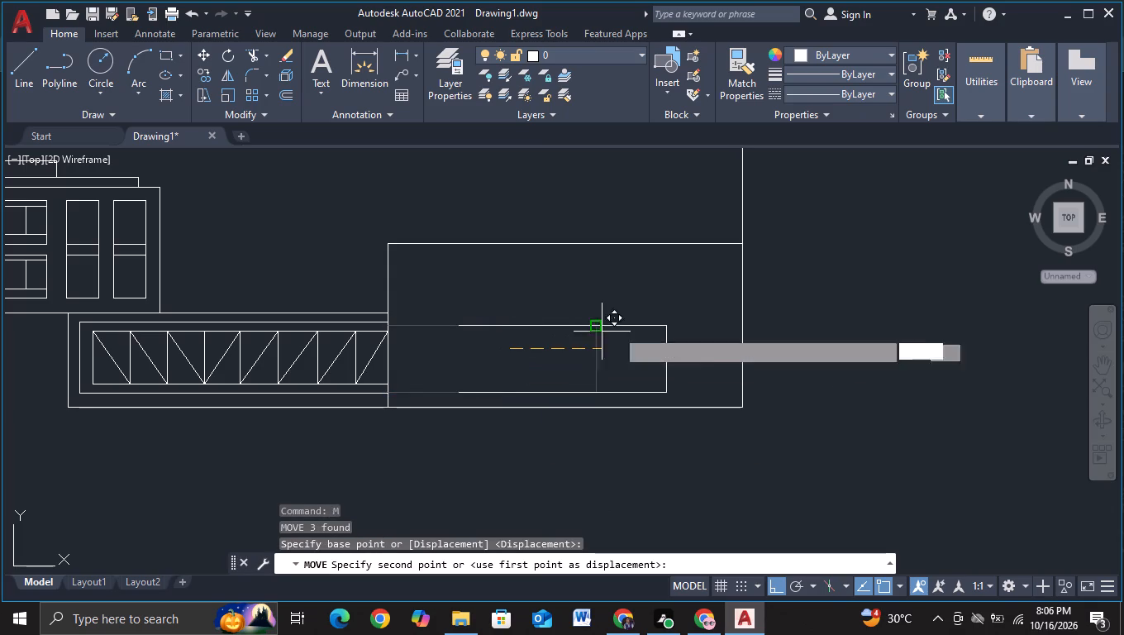
key("F8")
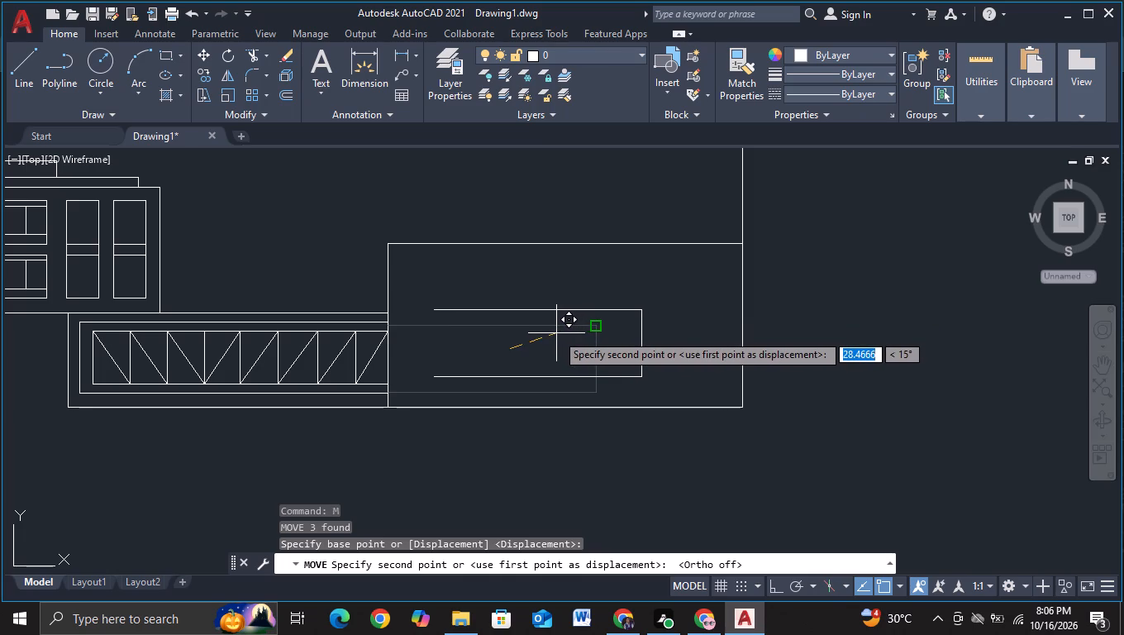
left_click(545, 332)
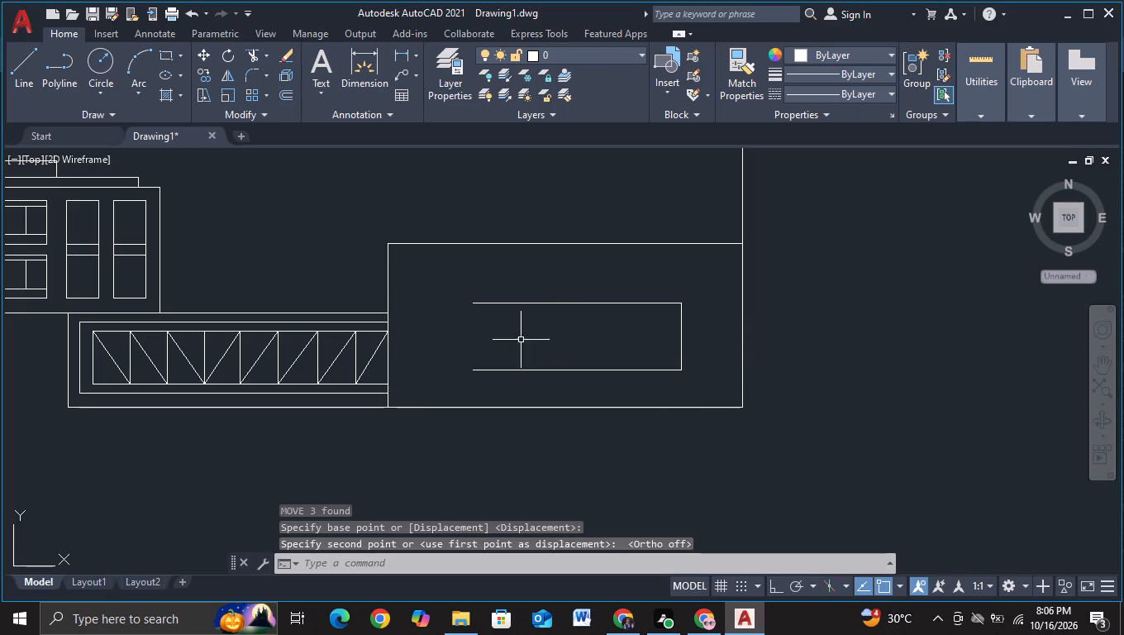
With object snap off, move the three-sided inner rectangle about 14 units back toward the wing and slightly down.
left_click_drag(441, 287, 445, 301)
left_click(691, 384)
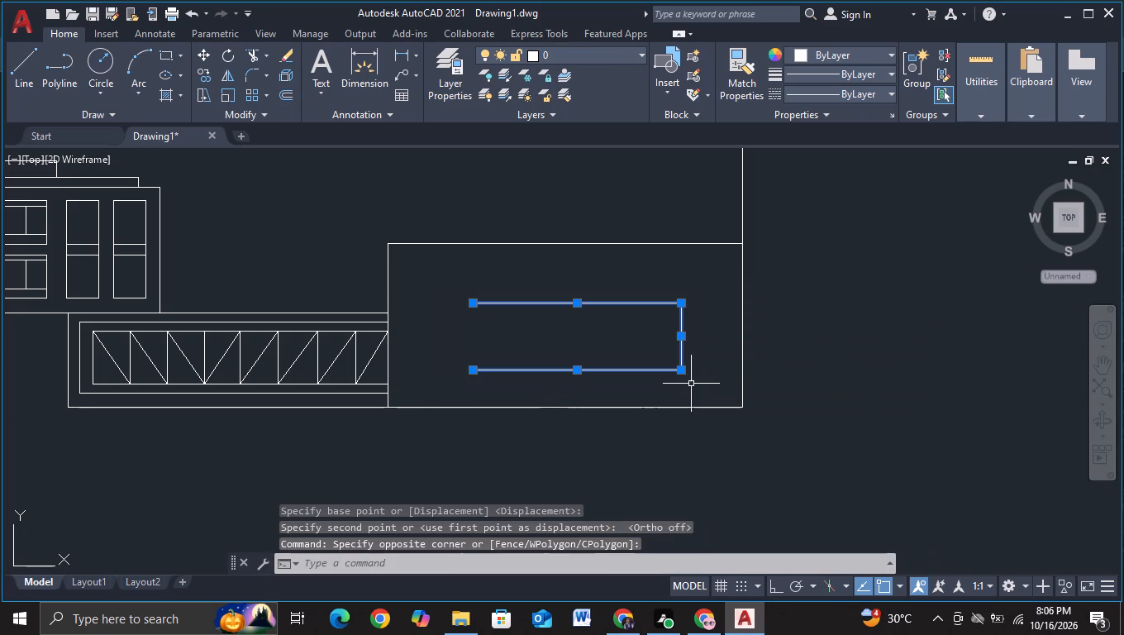
key("F3")
key("m")
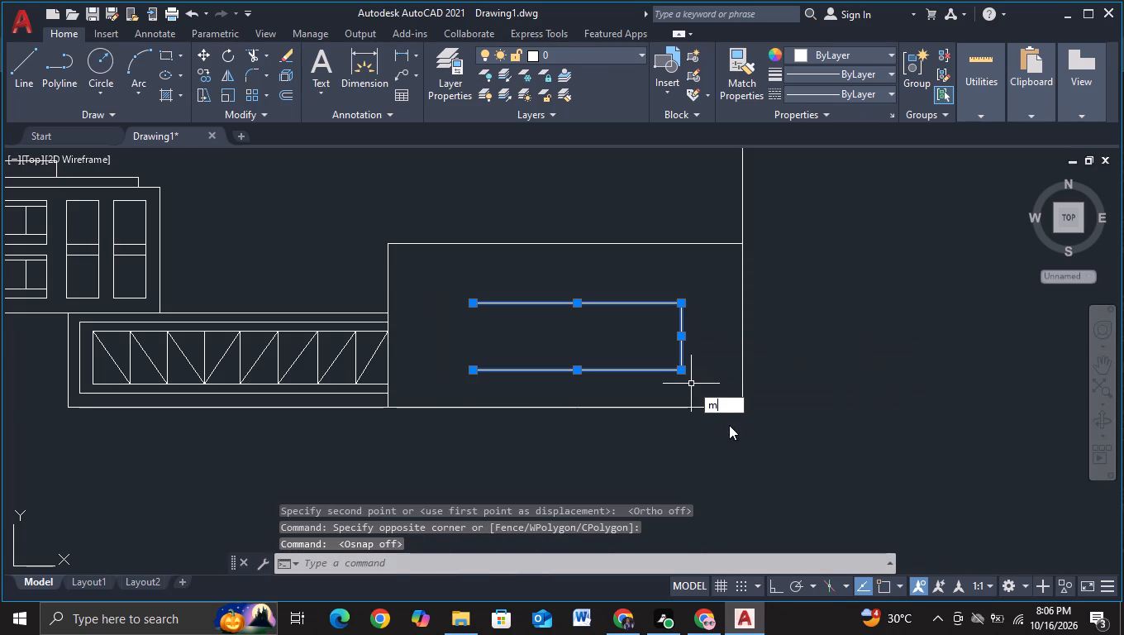
left_click(729, 425)
left_click(627, 347)
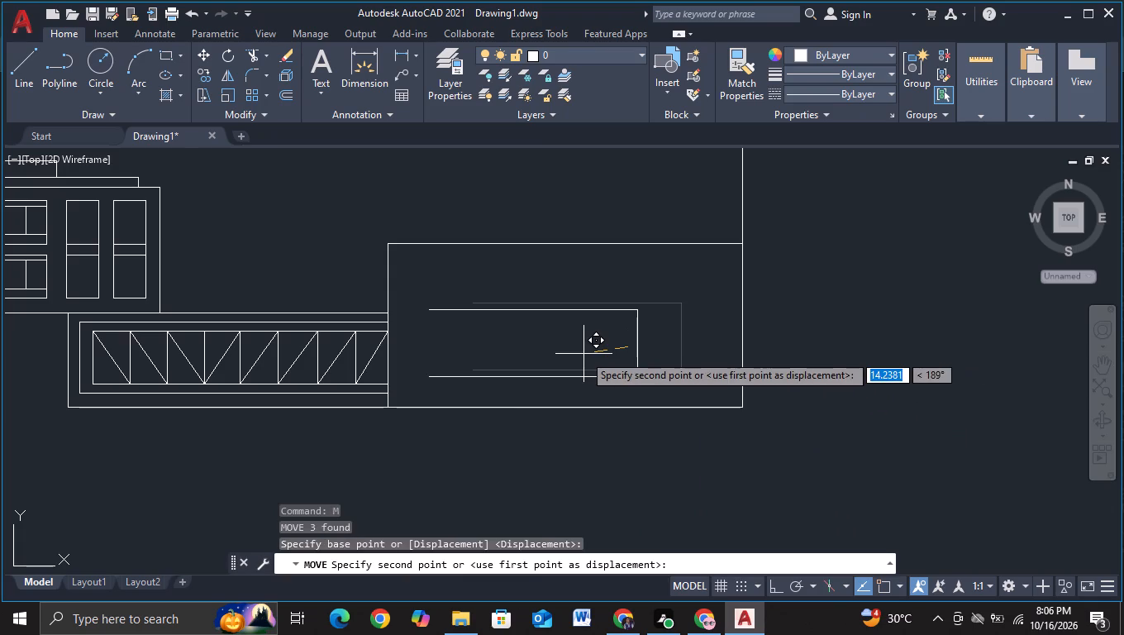
left_click(583, 354)
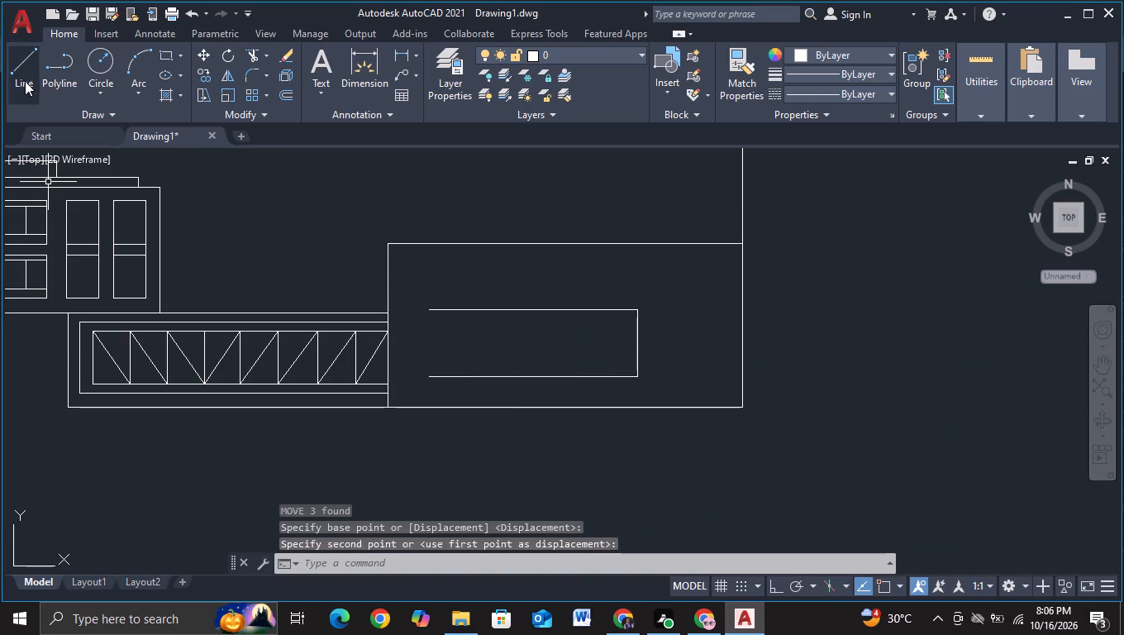
Close the inner rectangle's open wing-side end with a vertical line snapped between its top and bottom line endpoints.
left_click(25, 81)
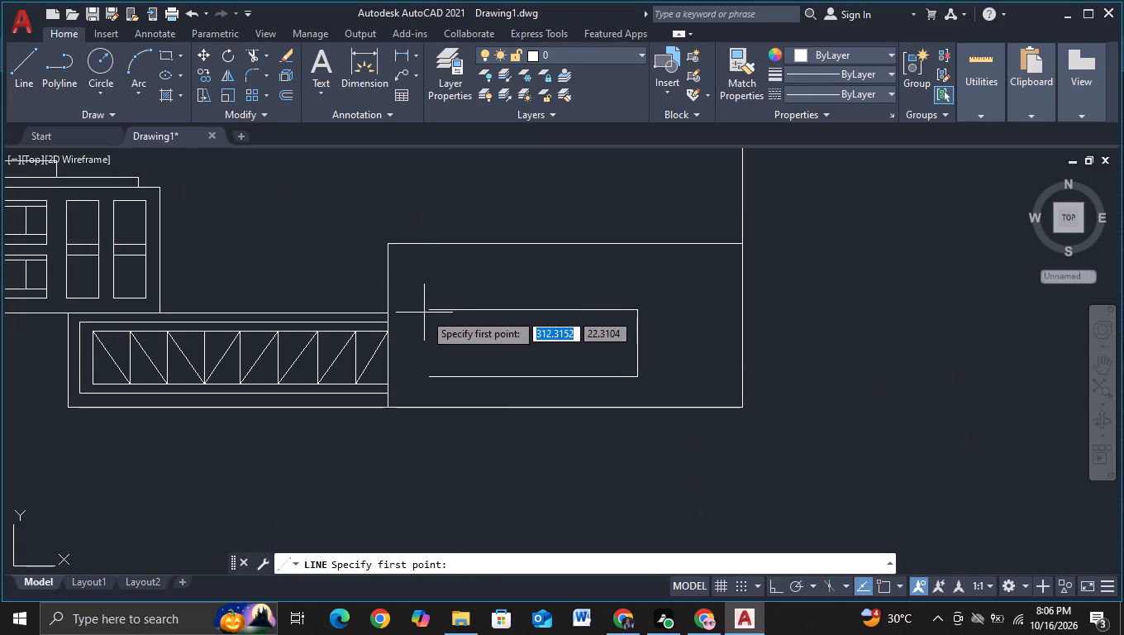
key("F3")
left_click_drag(424, 313, 424, 322)
left_click(428, 378)
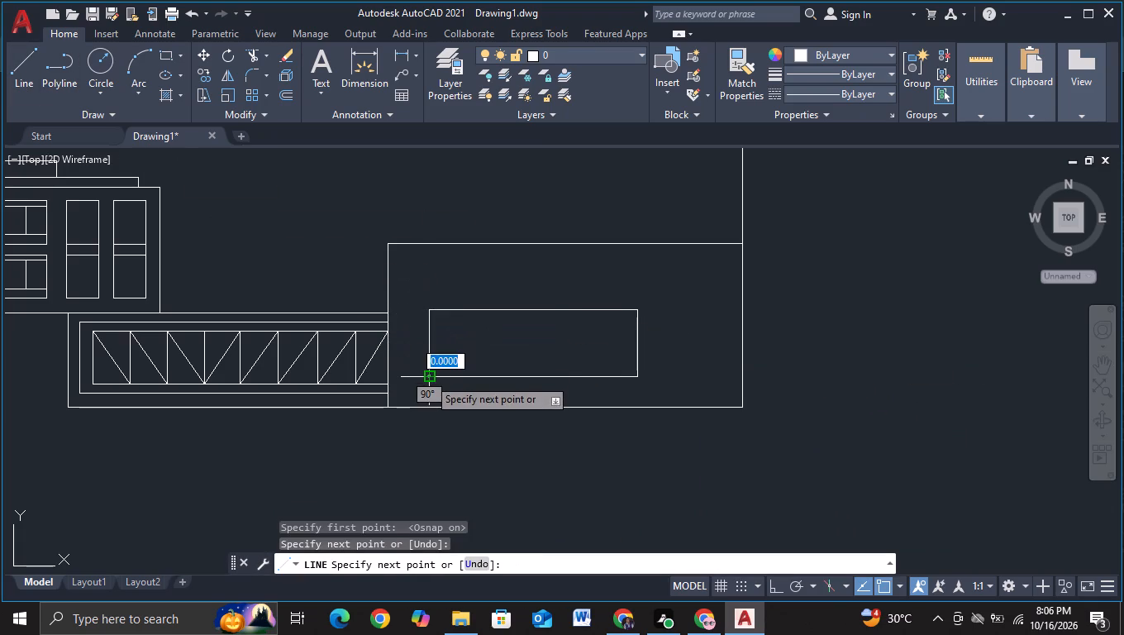
key("Escape")
scroll(459, 378, "up", 2)
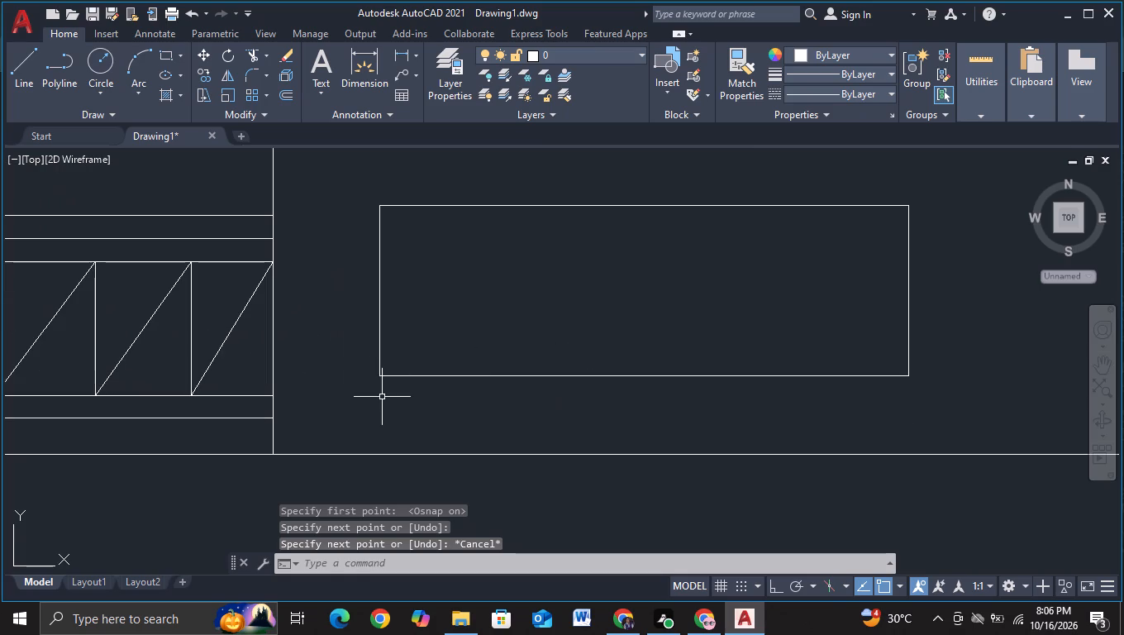
Move the closed inner rectangle in the tall block's lower part about 9 units toward the truss wing and slightly up.
scroll(600, 313, "down", 4)
scroll(634, 305, "up", 1)
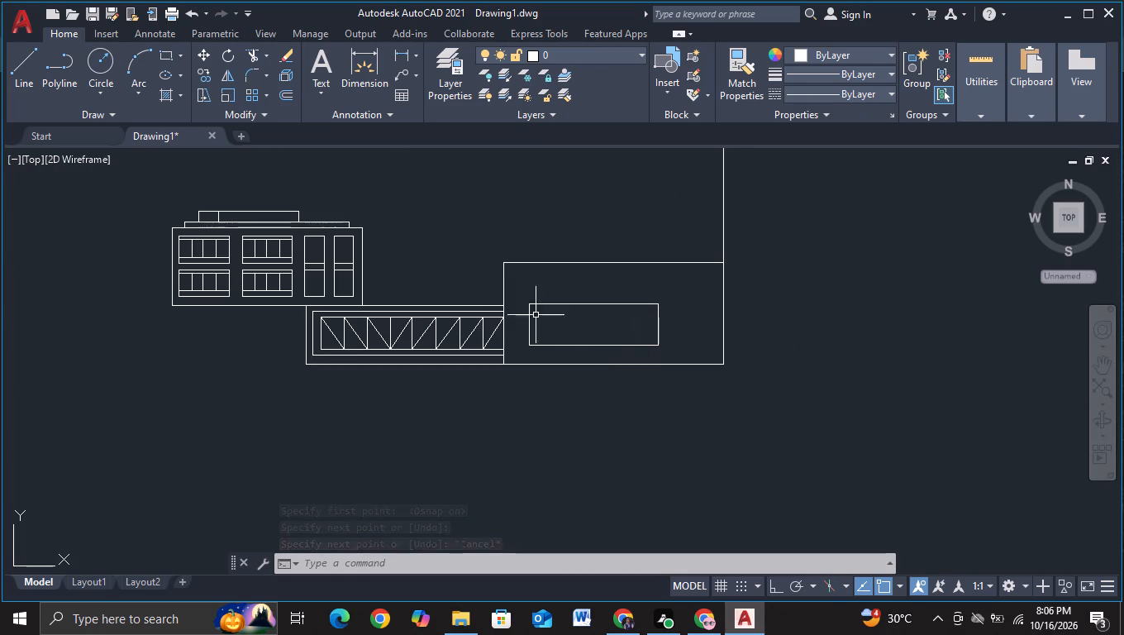
left_click(518, 285)
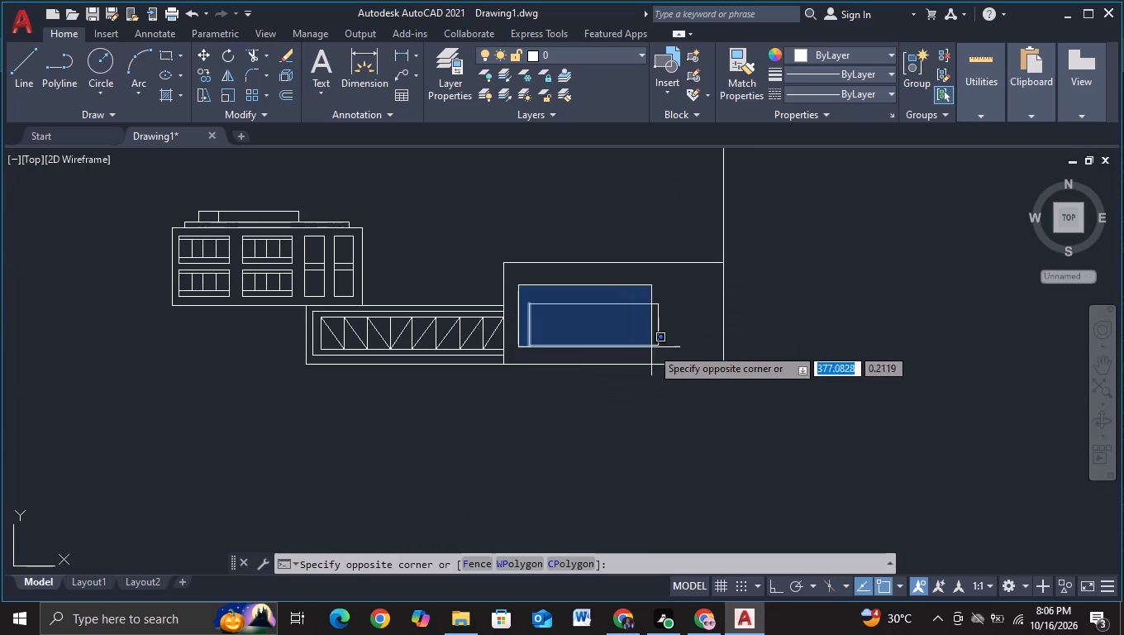
left_click(674, 355)
key("m")
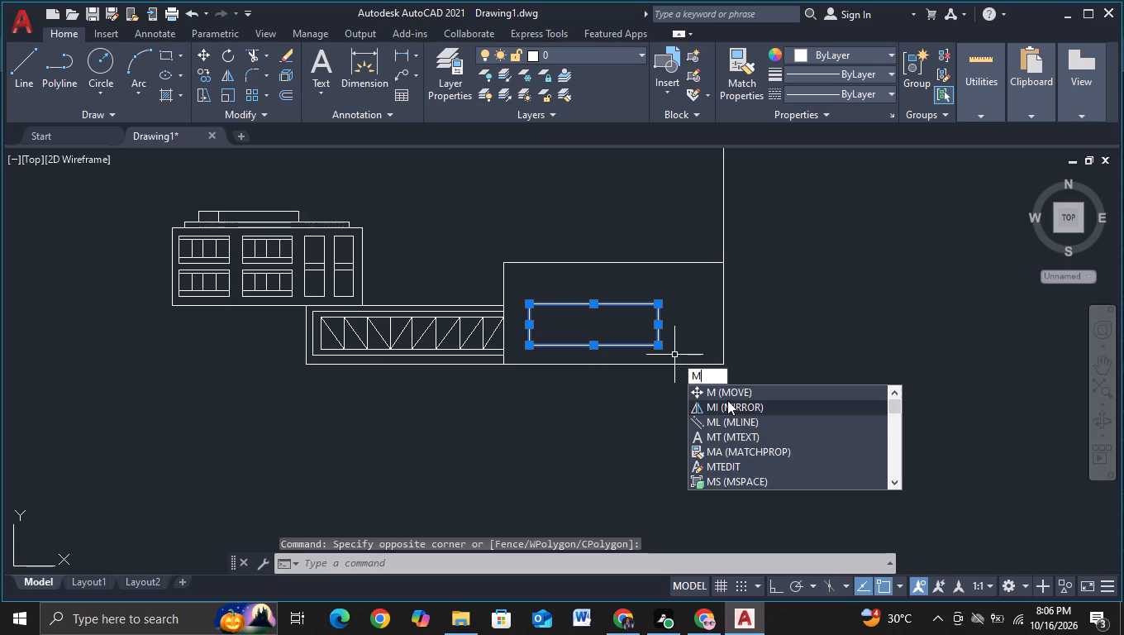
left_click(726, 391)
left_click(596, 332)
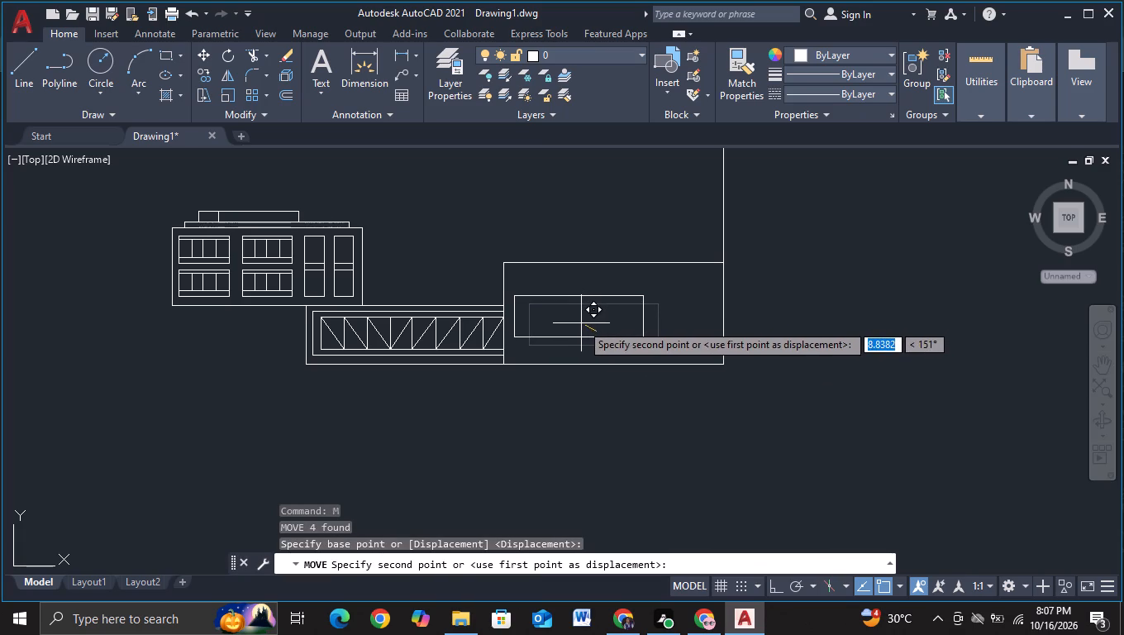
left_click(581, 321)
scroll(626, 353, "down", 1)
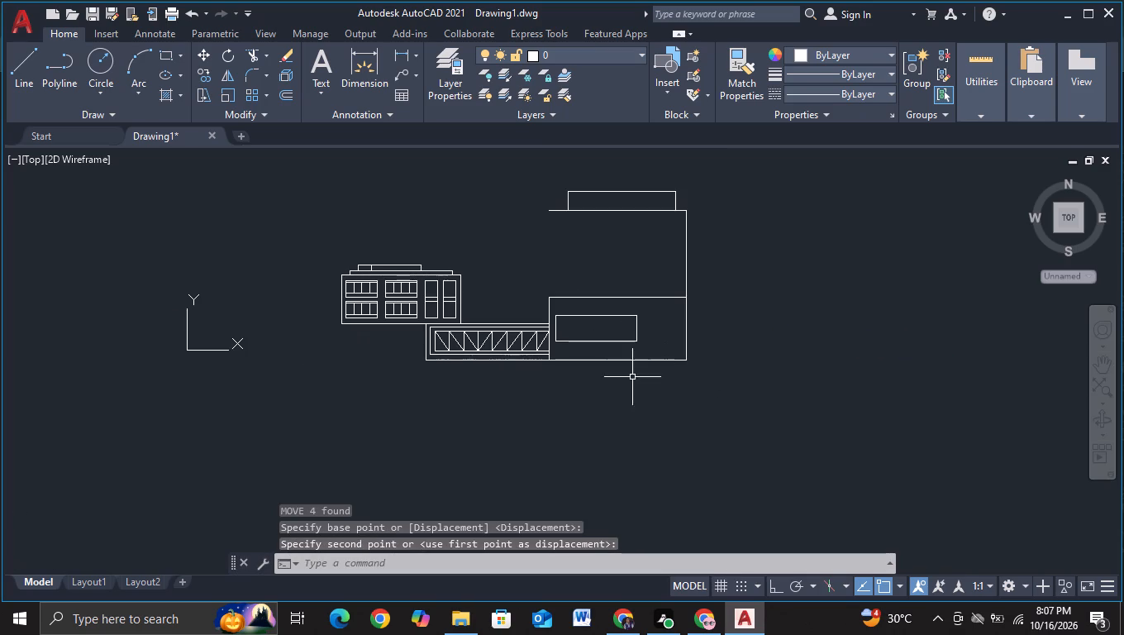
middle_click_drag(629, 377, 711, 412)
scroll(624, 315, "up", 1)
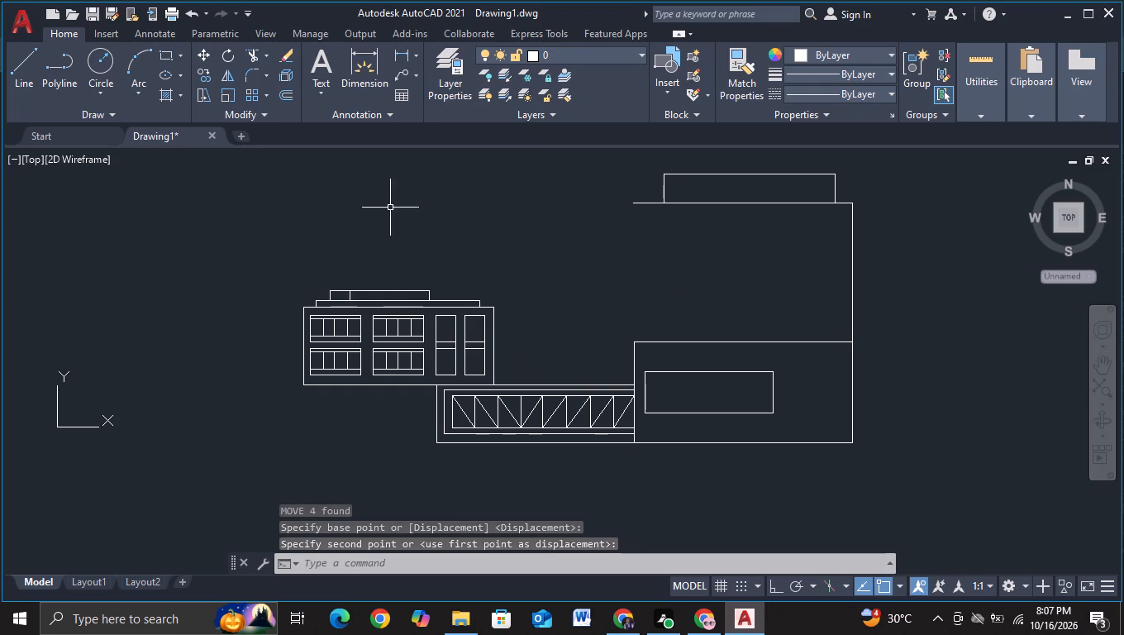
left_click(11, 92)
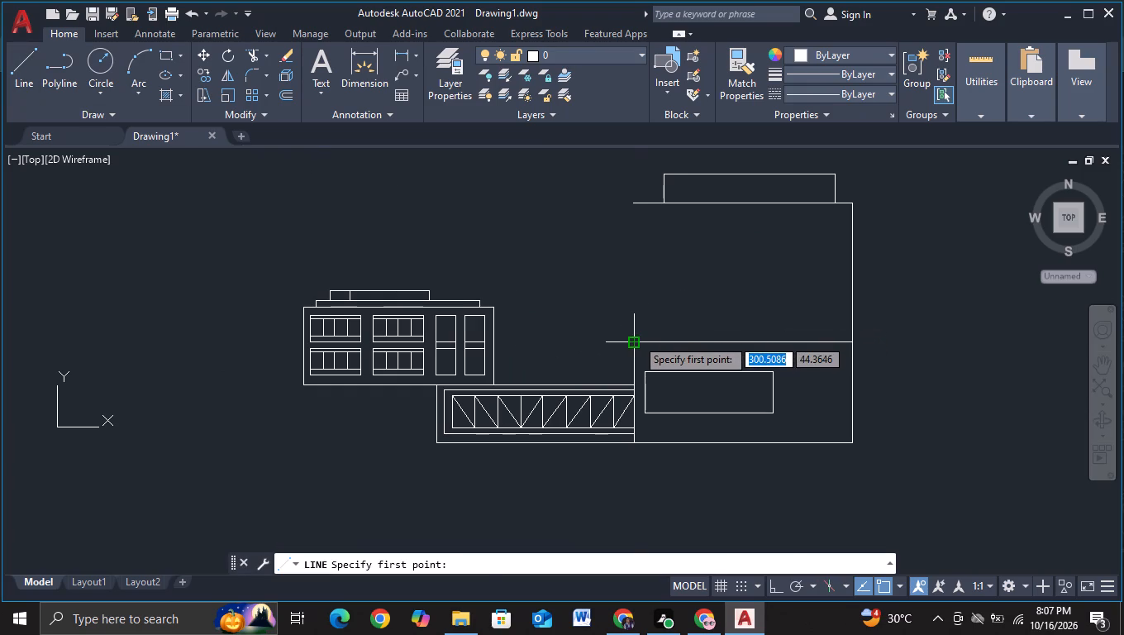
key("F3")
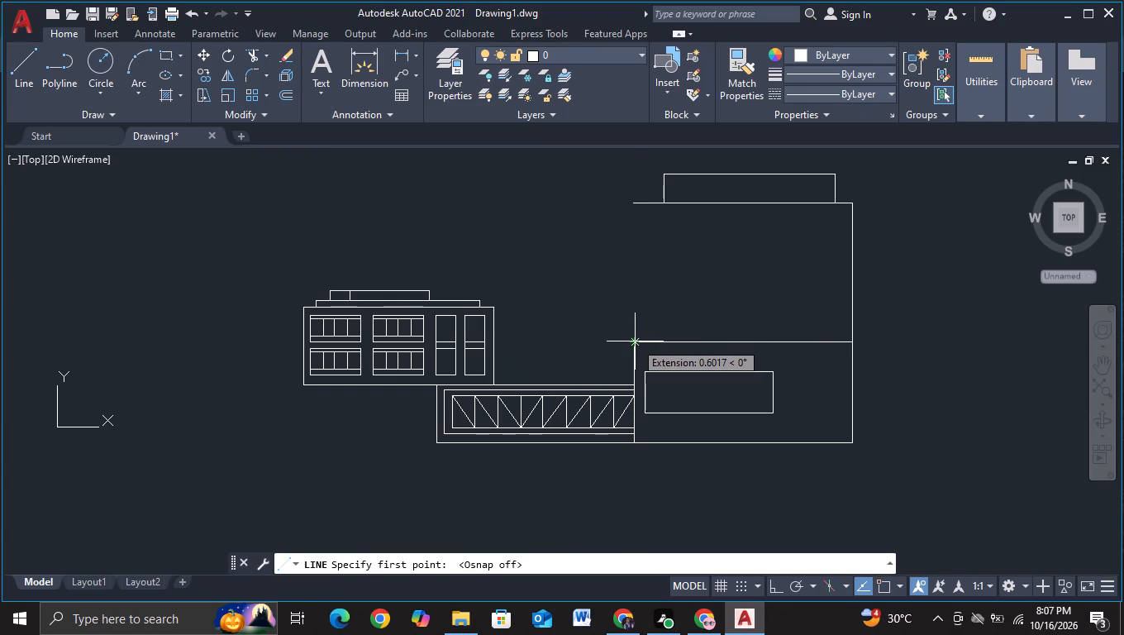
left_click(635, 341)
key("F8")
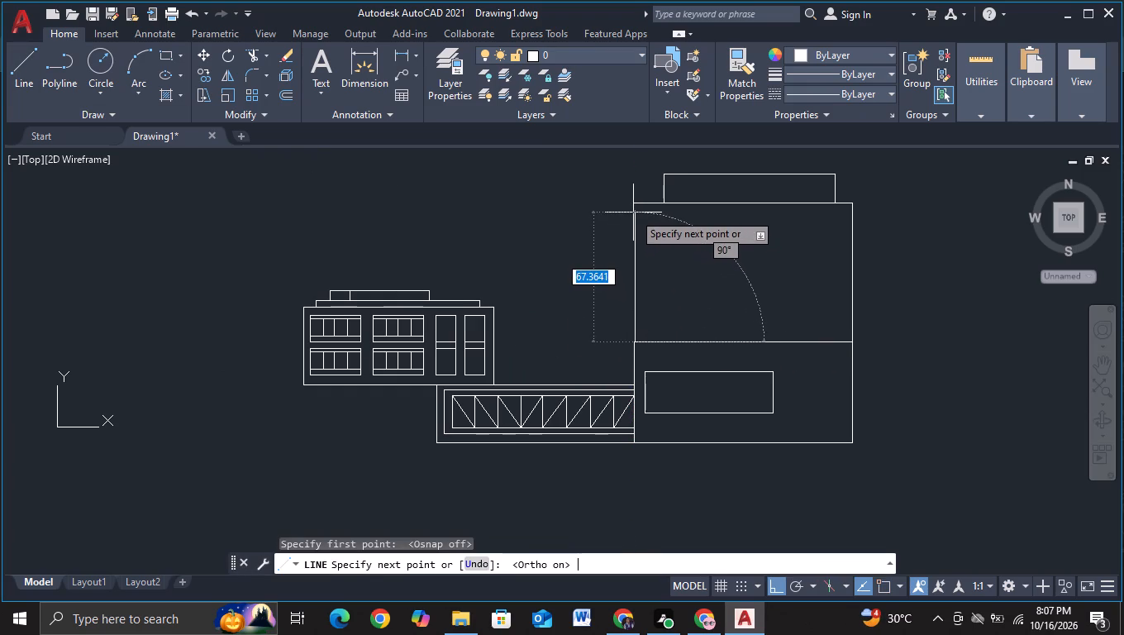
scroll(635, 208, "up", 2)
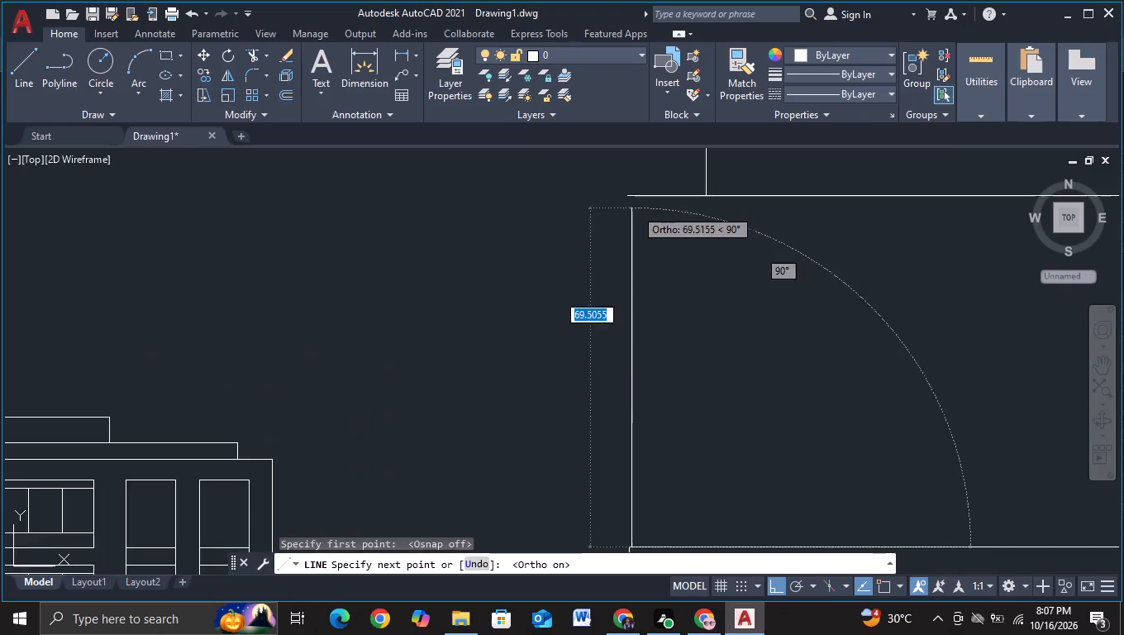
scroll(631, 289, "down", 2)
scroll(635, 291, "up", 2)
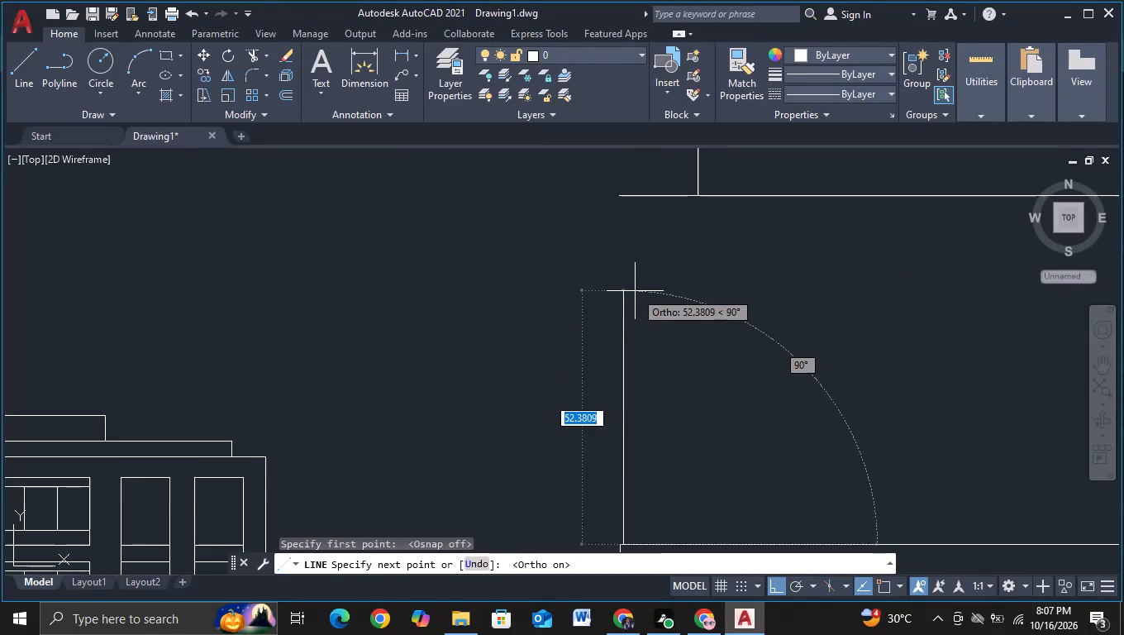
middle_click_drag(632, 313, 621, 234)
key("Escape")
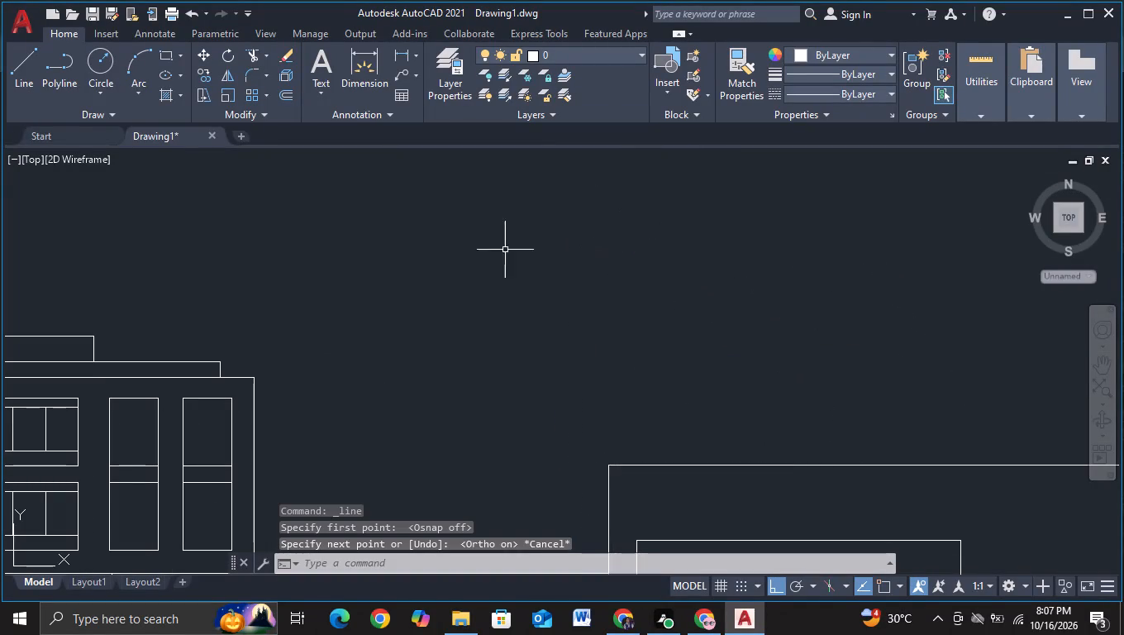
With object snap and ortho on, draw a vertical line from the lower part's wing-side top corner up past the tall block's roof line.
left_click(17, 77)
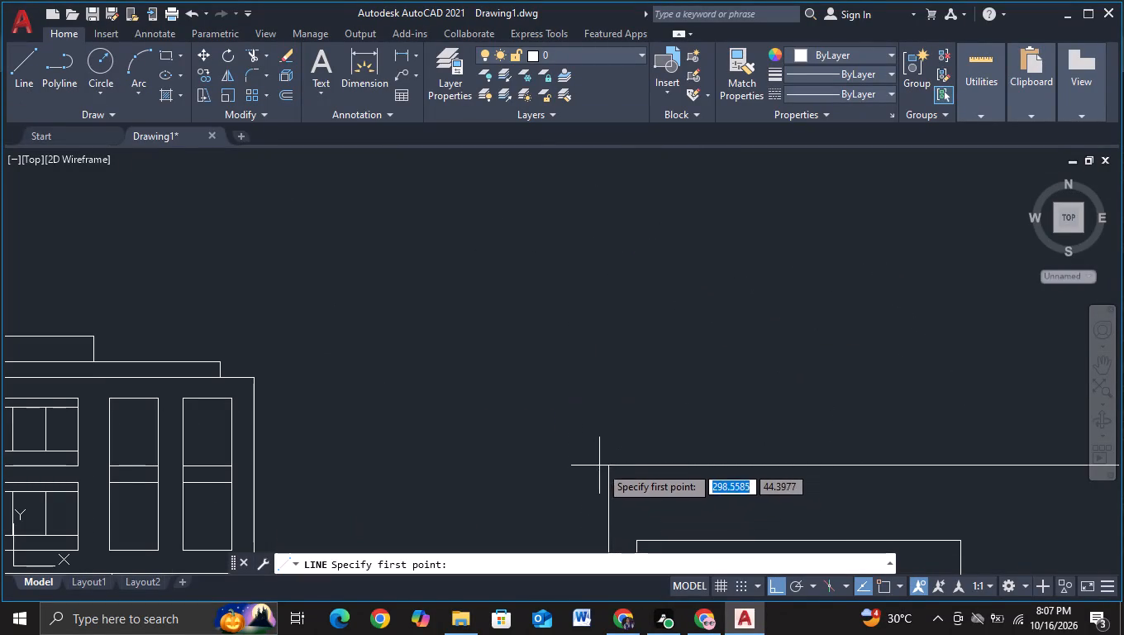
key("F3")
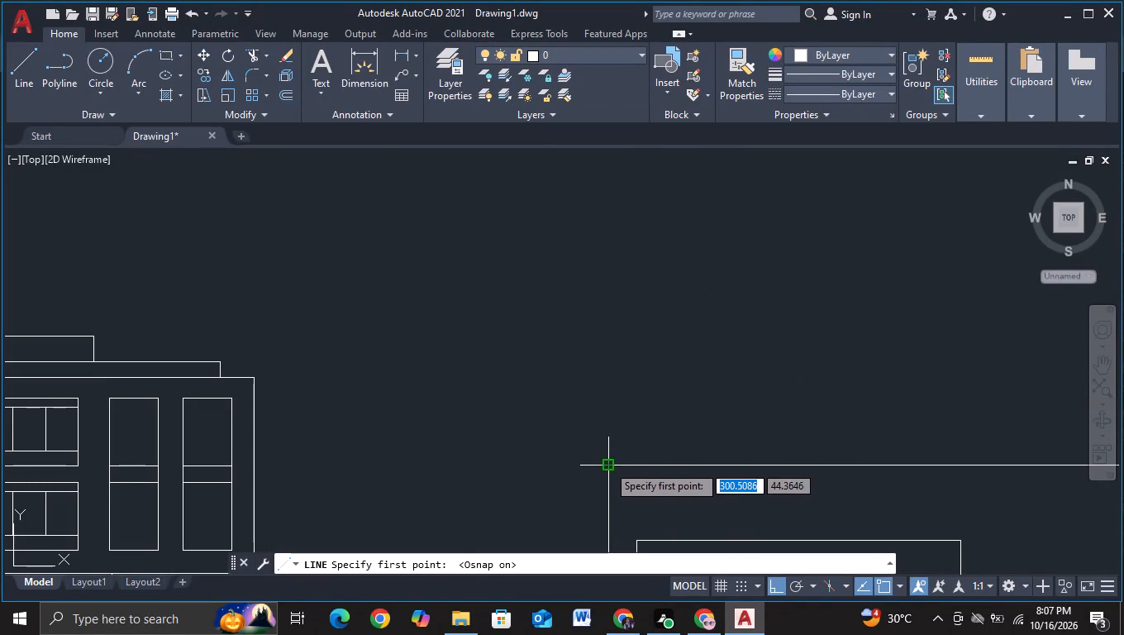
left_click(607, 465)
scroll(593, 332, "down", 2)
middle_click_drag(593, 332, 598, 517)
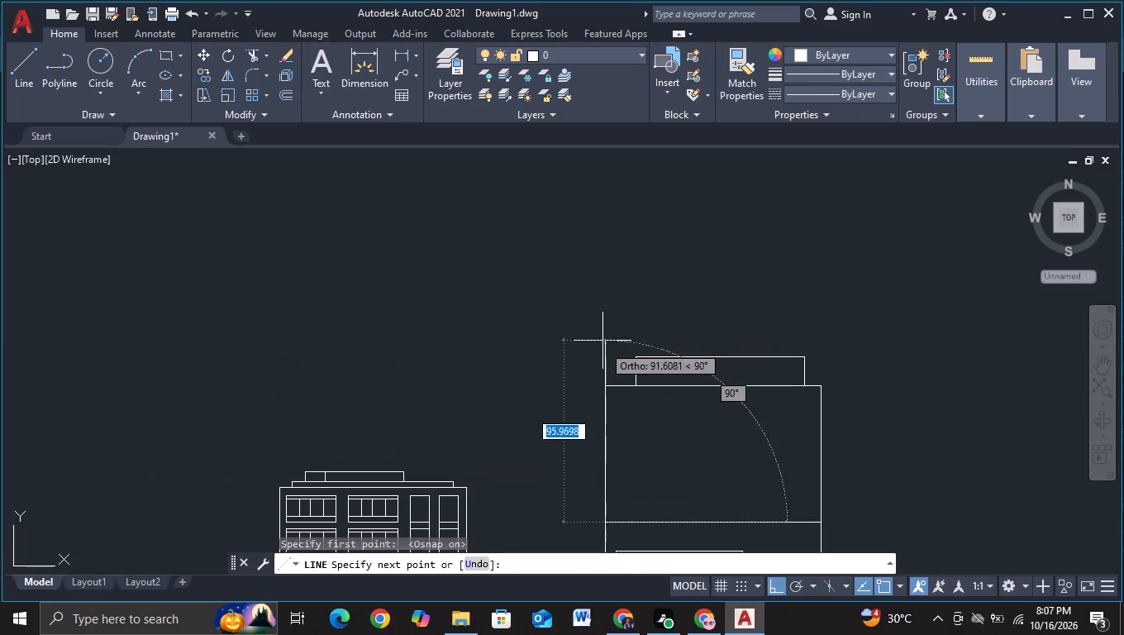
left_click(602, 336)
key("Escape")
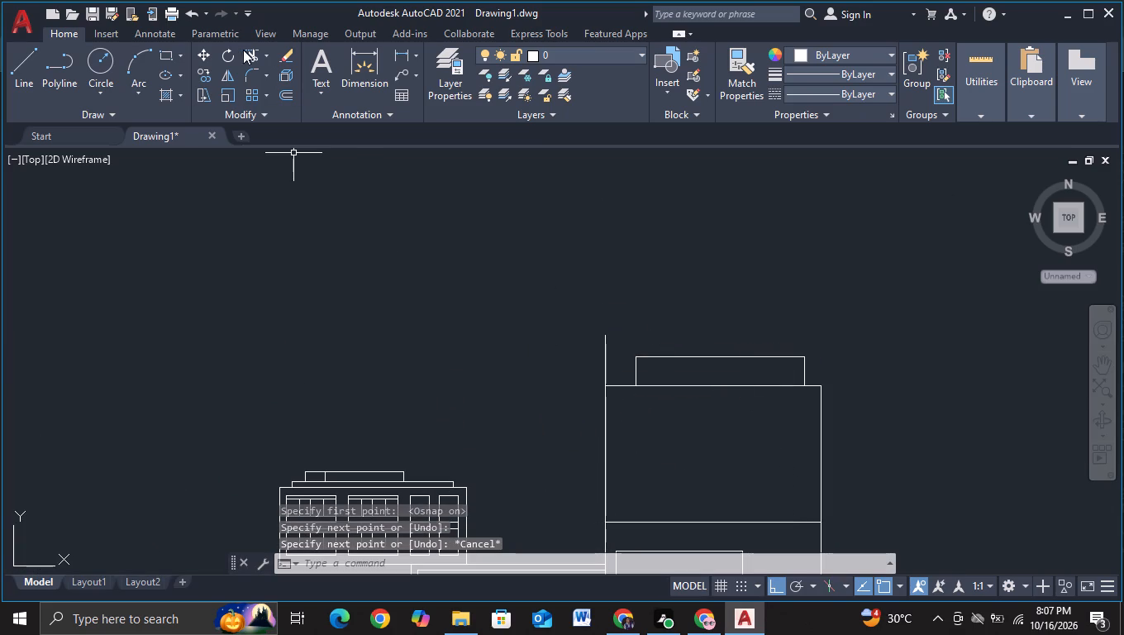
Trim the new wing-side edge above the roof line and the short roof line stub projecting beyond that edge.
left_click(255, 59)
scroll(593, 383, "up", 2)
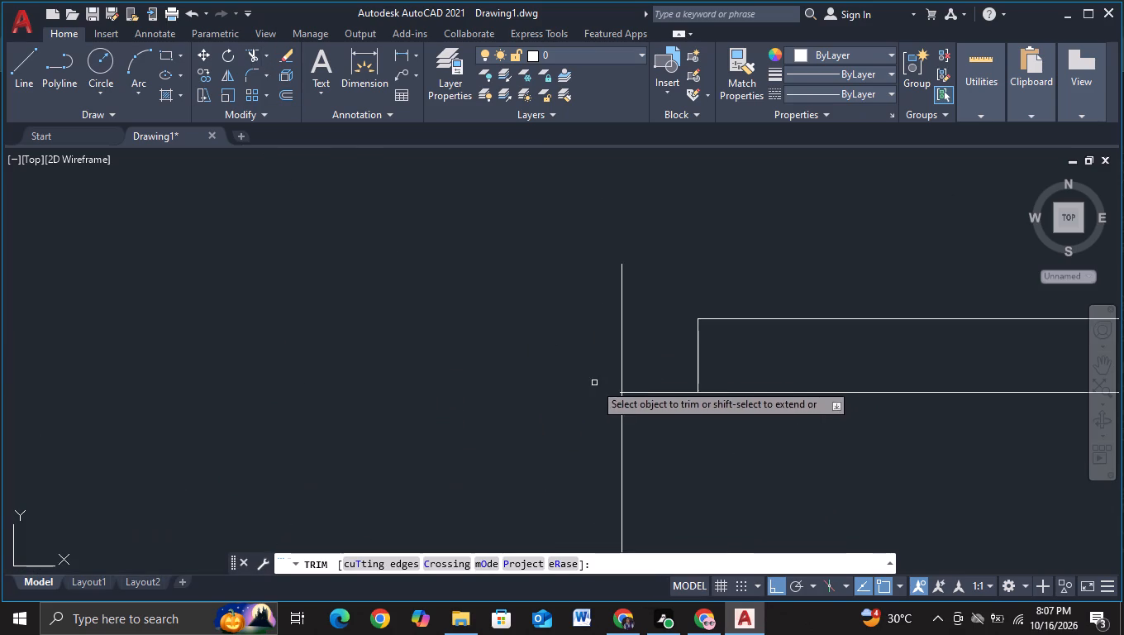
scroll(606, 372, "up", 4)
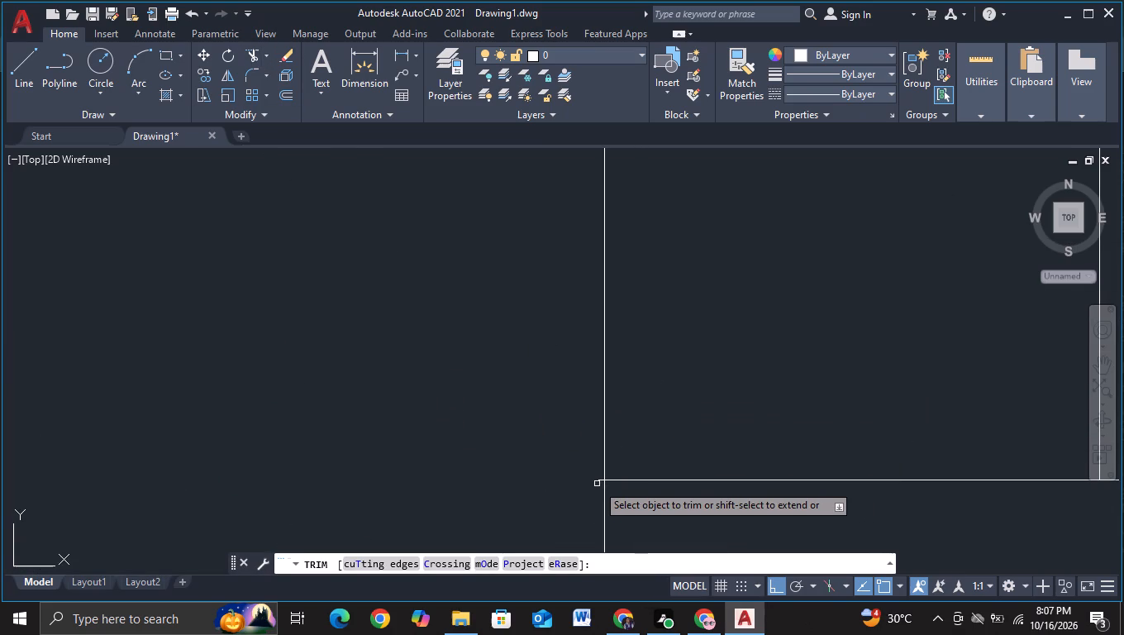
left_click(597, 481)
left_click_drag(588, 438, 675, 408)
scroll(676, 408, "down", 2)
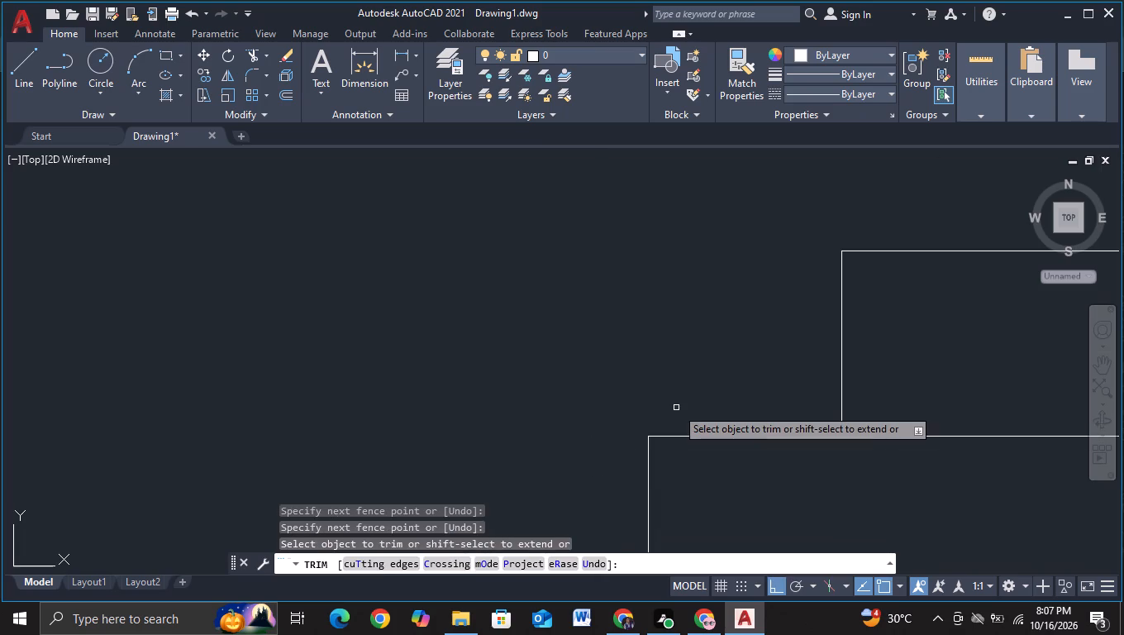
key("Escape")
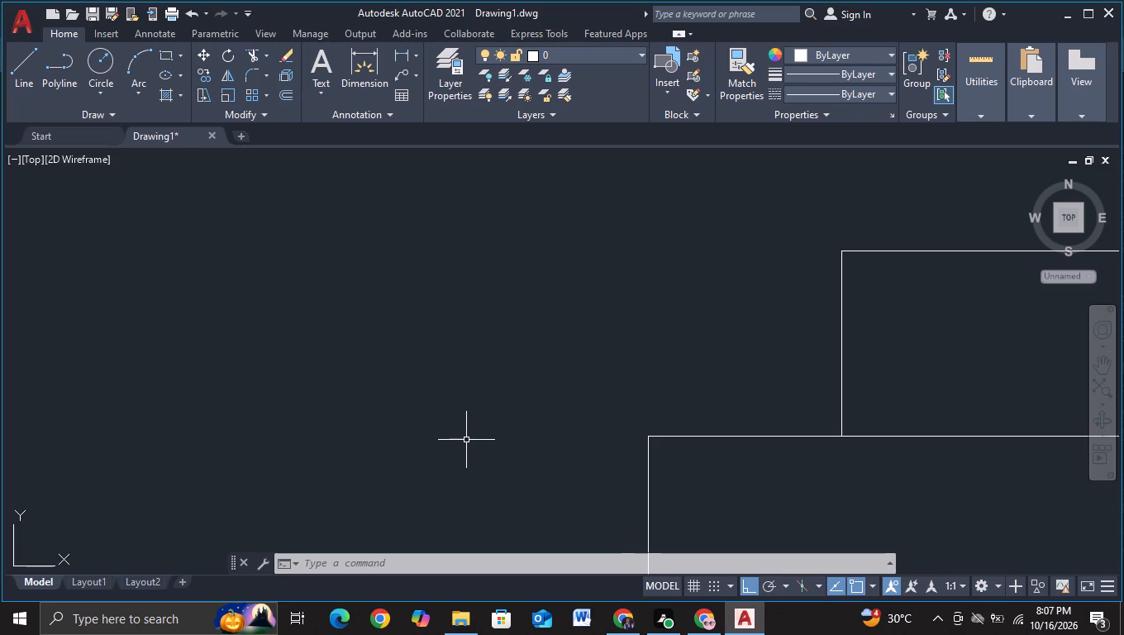
Draw a closed, narrow vertical rectangle about 61 units tall with lines inside the tall block's upper part, near its wing-side edge.
left_click(30, 70)
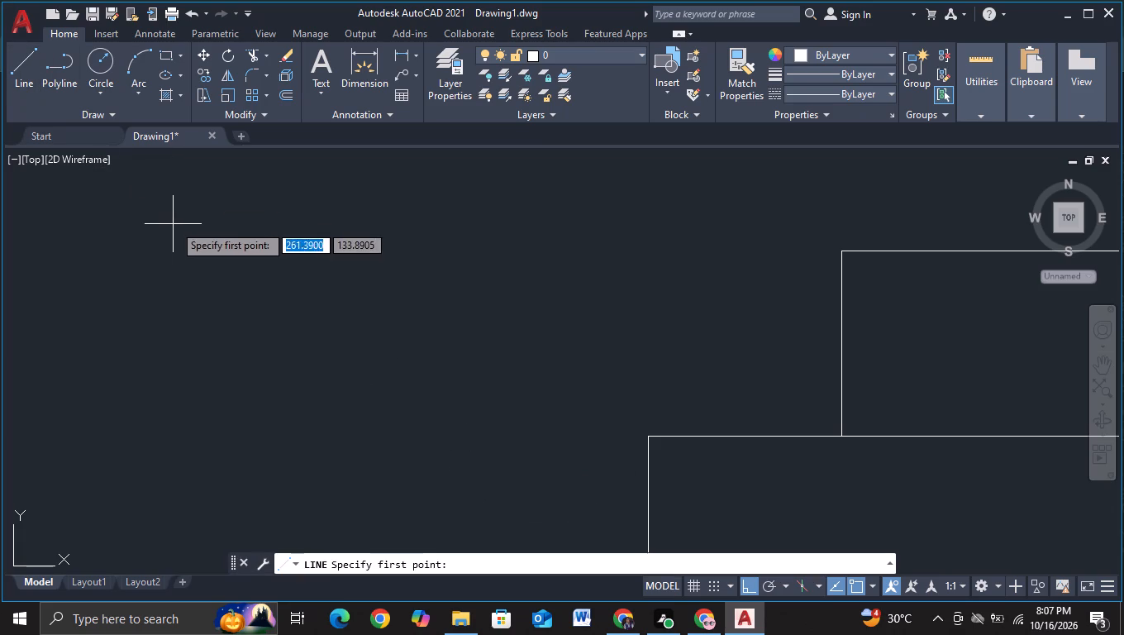
middle_click_drag(498, 331, 491, 336)
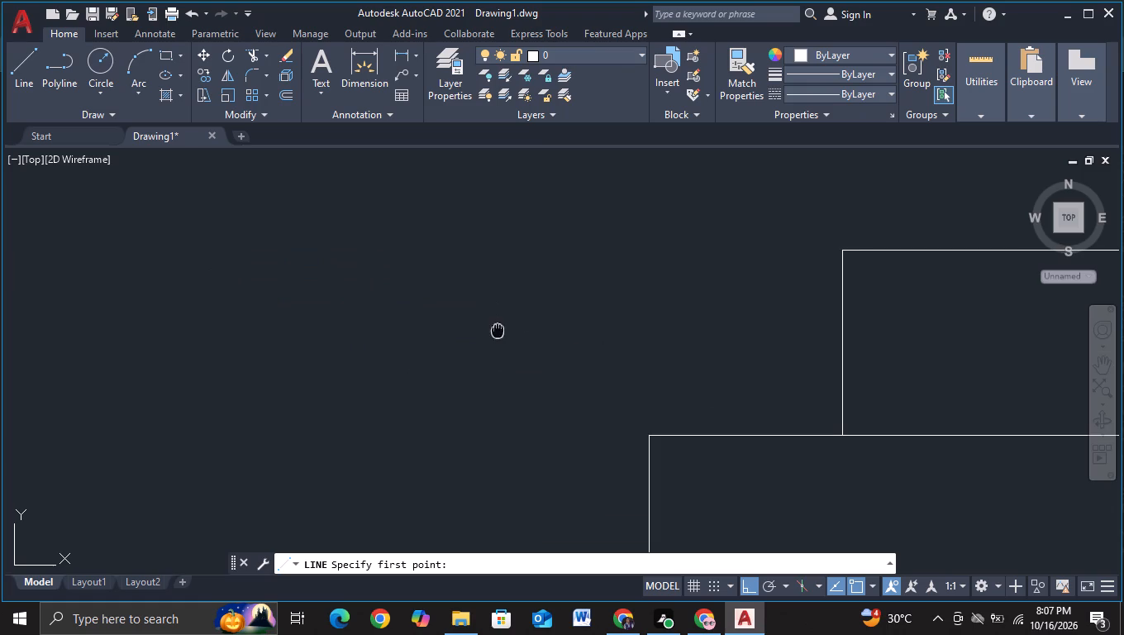
middle_click_drag(491, 336, 55, 365)
scroll(455, 327, "down", 2)
middle_click_drag(610, 356, 423, 278)
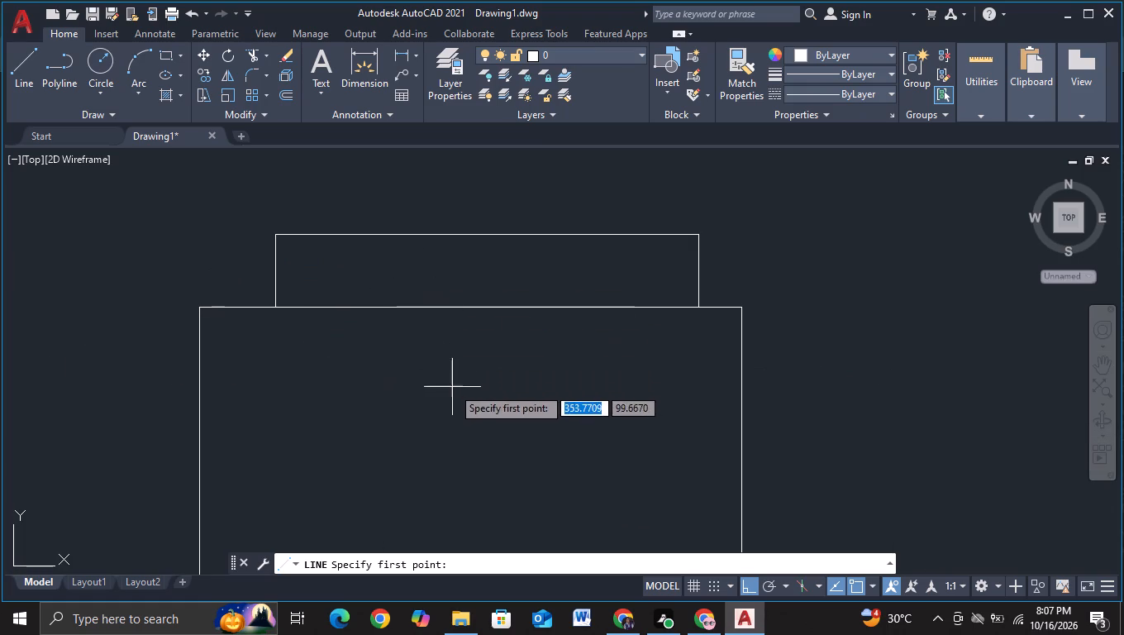
middle_click_drag(463, 424, 439, 294)
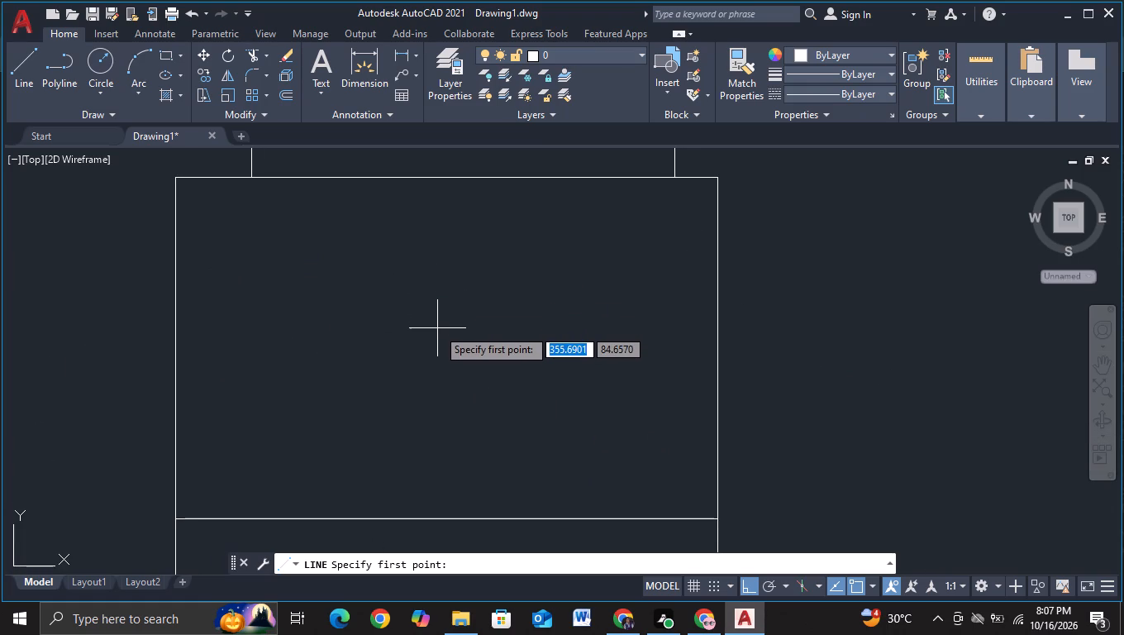
middle_click_drag(458, 307, 436, 291)
scroll(461, 310, "down", 1)
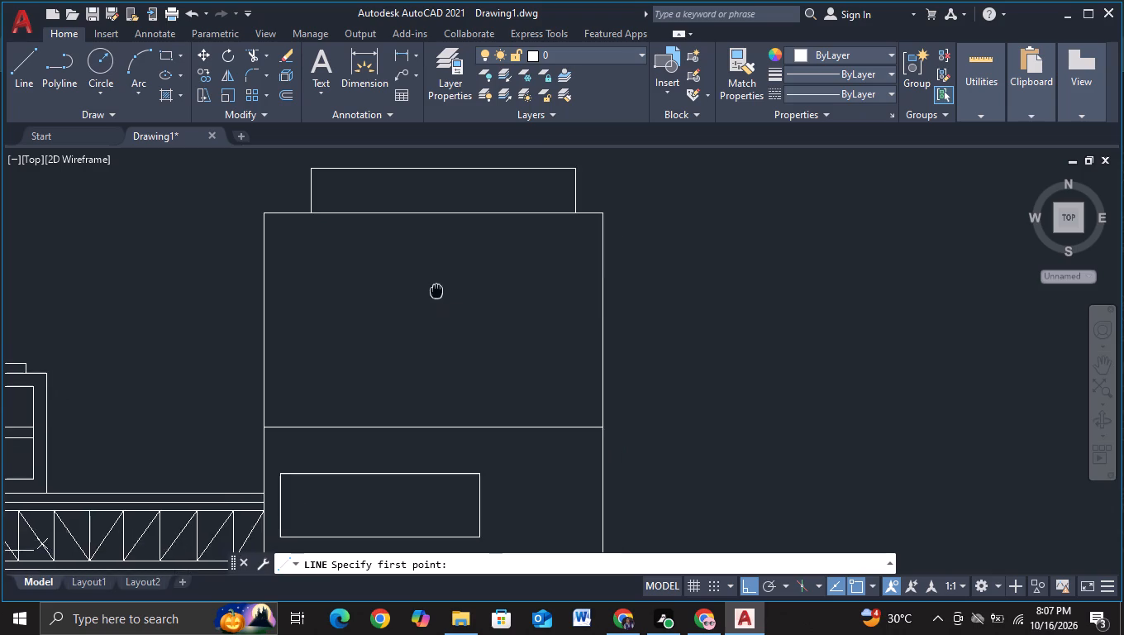
middle_click_drag(411, 282, 400, 250)
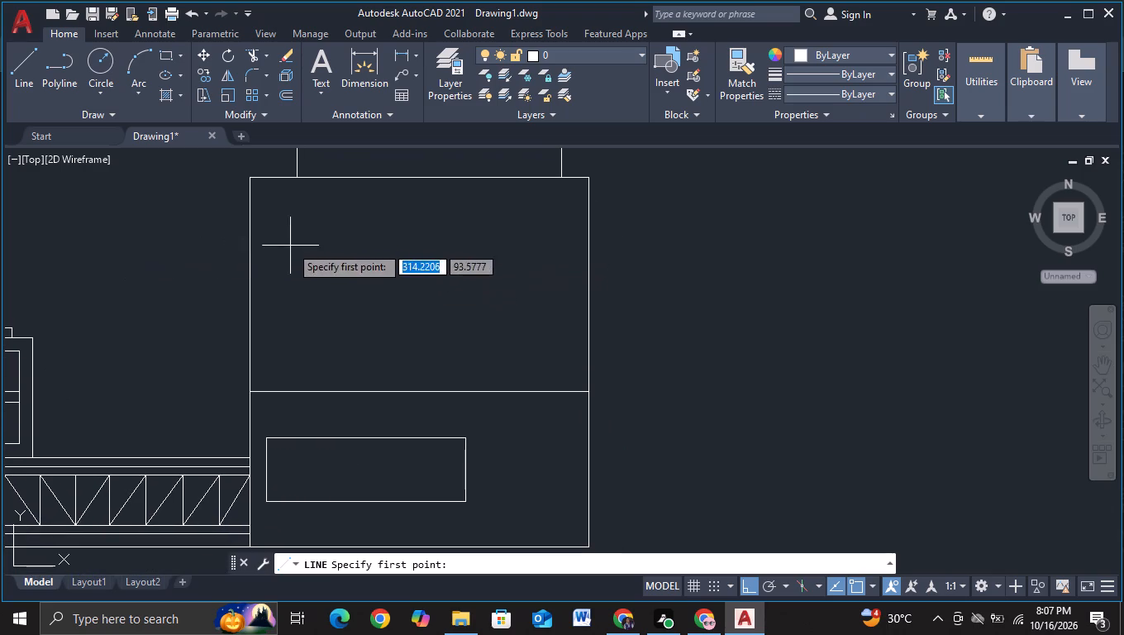
left_click(20, 81)
scroll(322, 260, "up", 2)
middle_click_drag(264, 227, 289, 348)
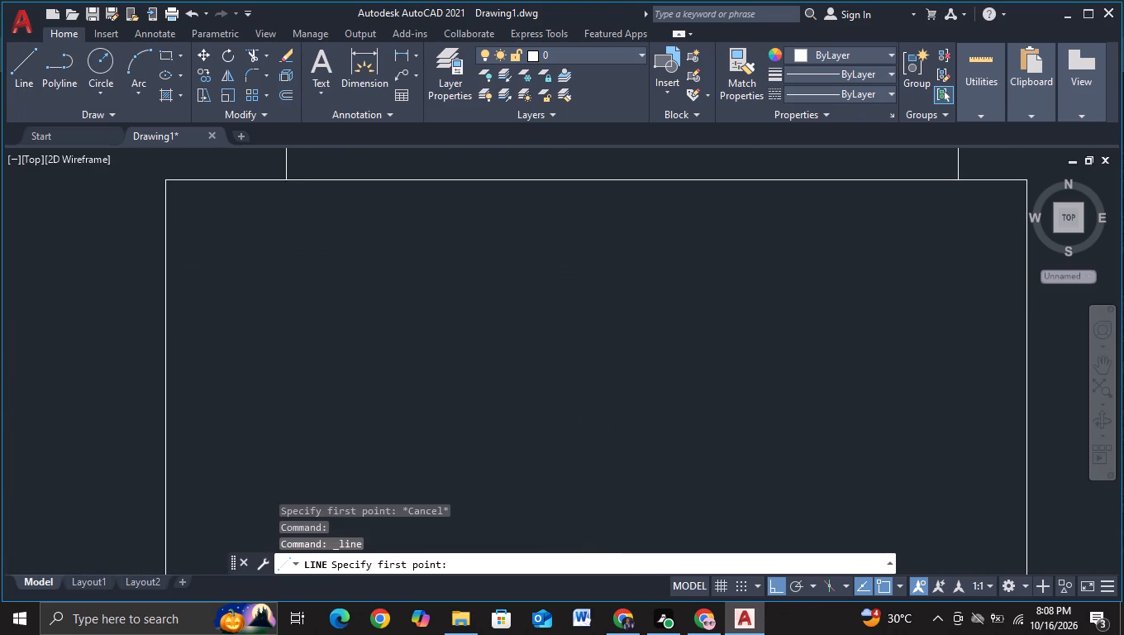
middle_click_drag(289, 348, 288, 346)
scroll(279, 275, "down", 1)
middle_click_drag(325, 336, 332, 261)
middle_click_drag(286, 263, 282, 312)
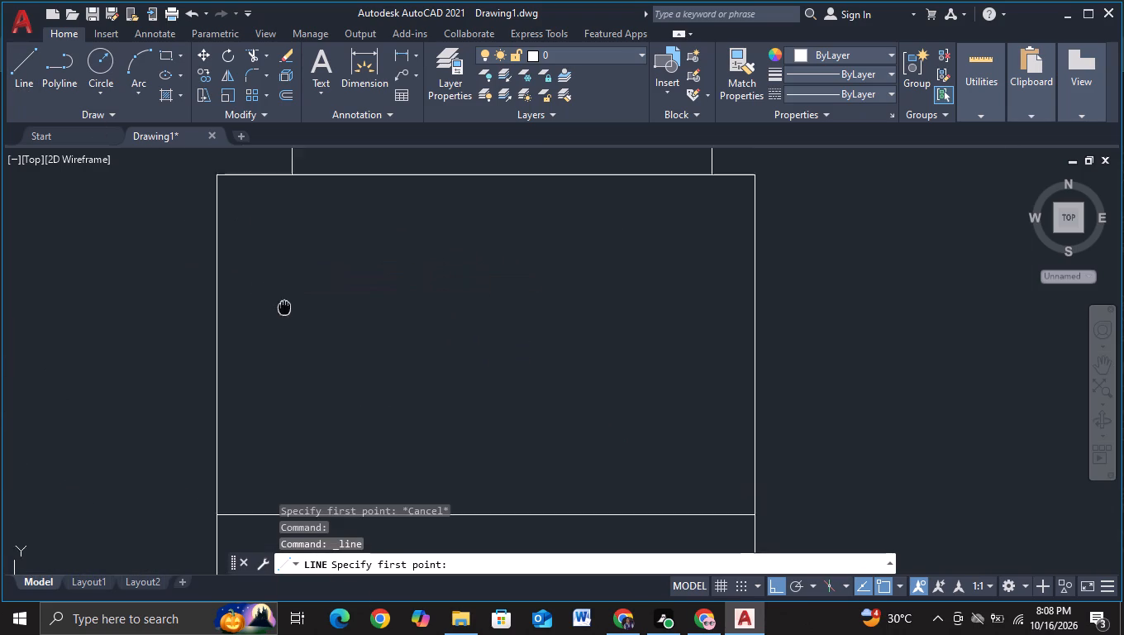
middle_click_drag(282, 312, 262, 284)
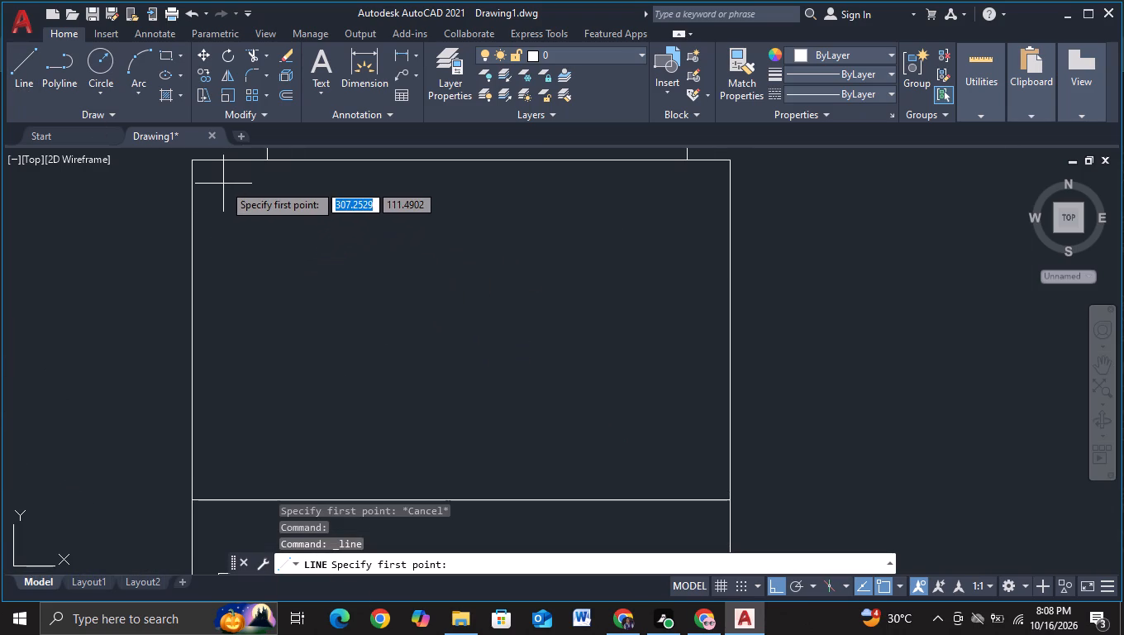
left_click(219, 179)
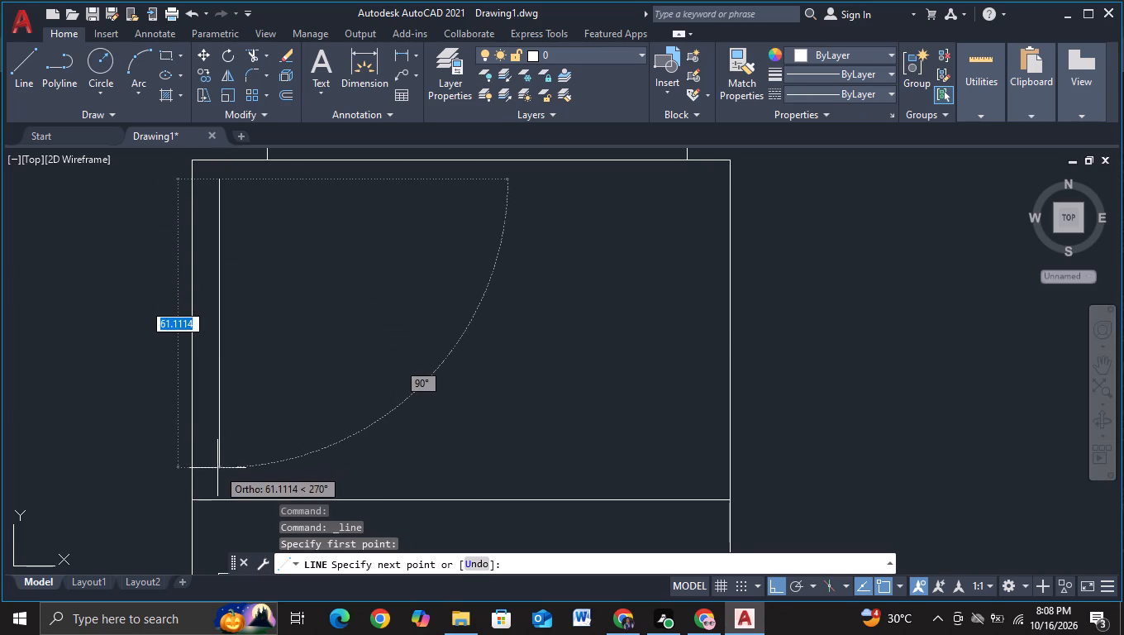
left_click(218, 468)
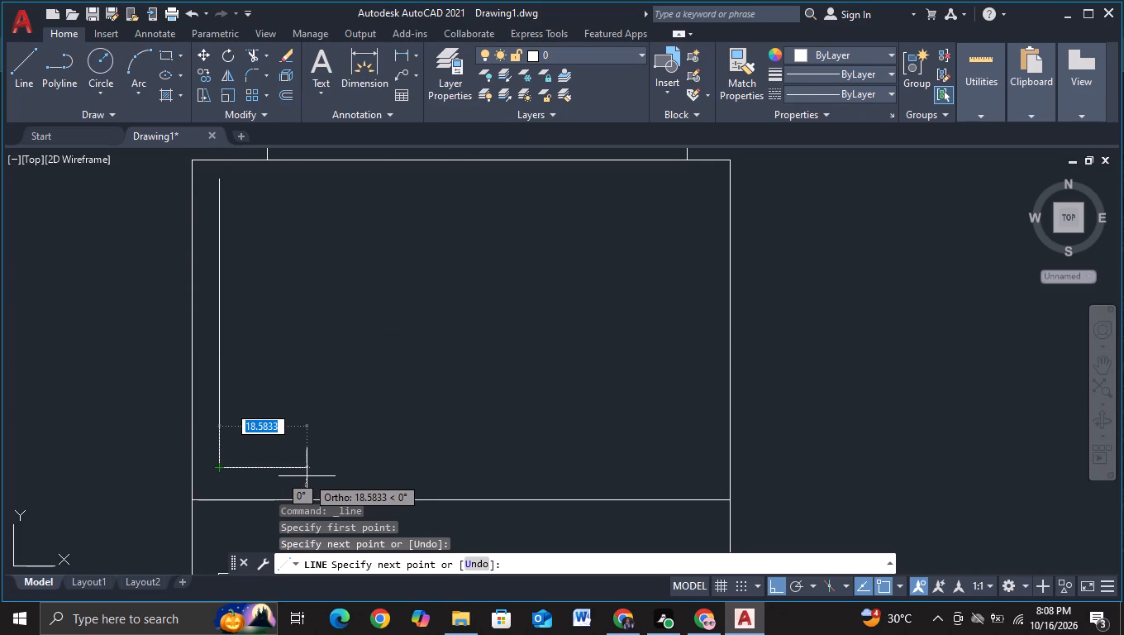
left_click(294, 475)
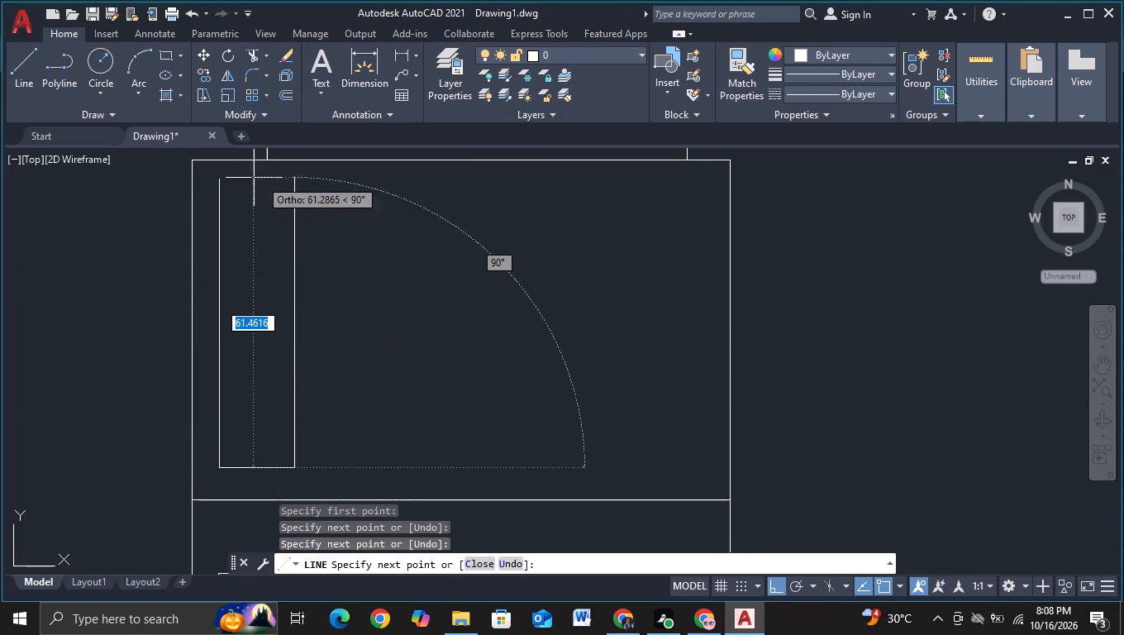
left_click(295, 179)
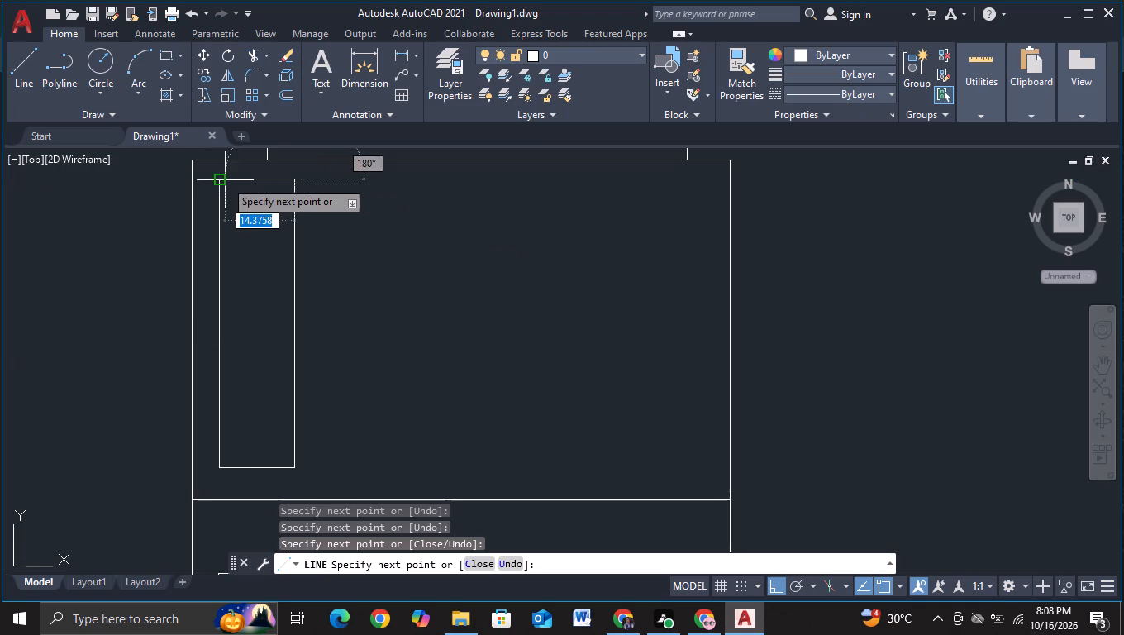
left_click(221, 180)
key("Escape")
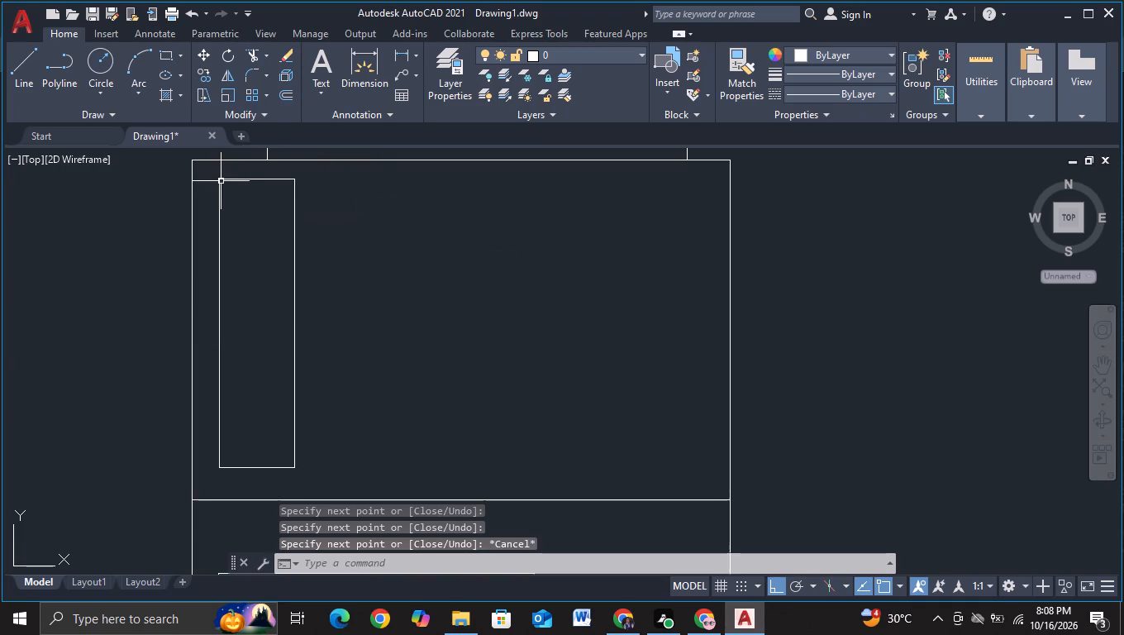
With object snap off, draw a horizontal line across the tall block's narrow upper rectangle, crossing both its sides about a third down.
left_click(26, 91)
scroll(312, 279, "up", 1)
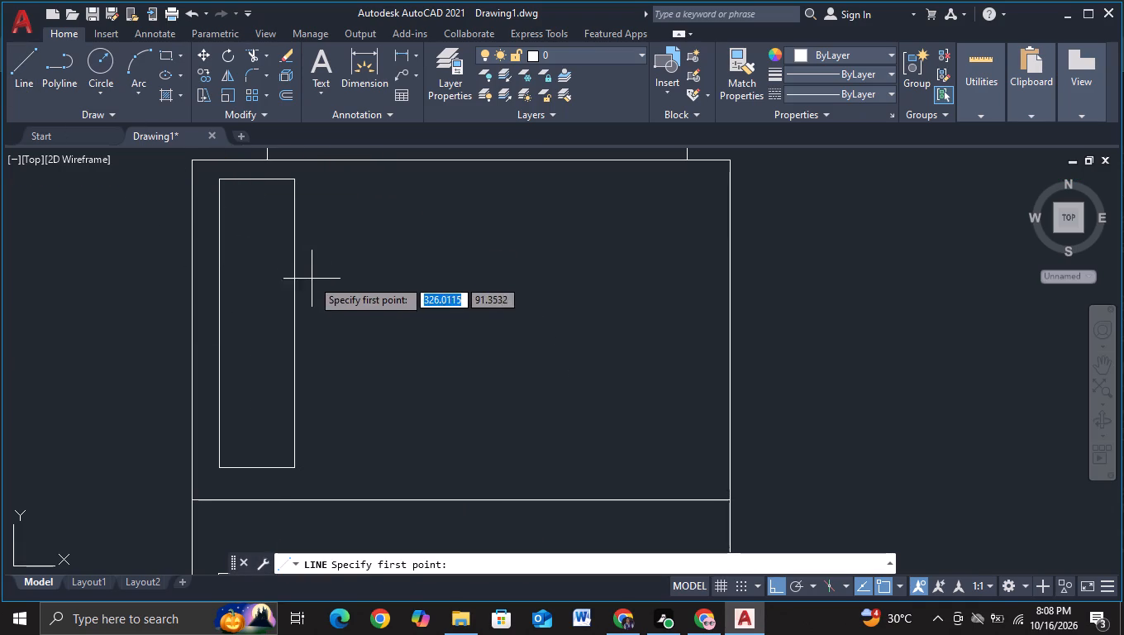
scroll(319, 303, "down", 2)
scroll(258, 293, "up", 1)
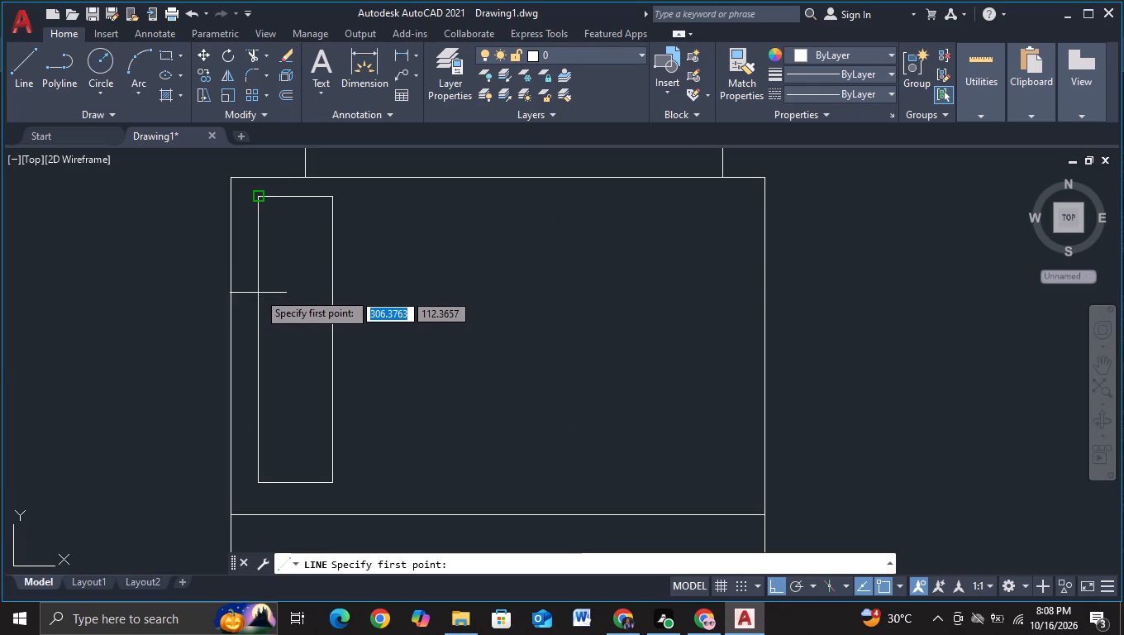
key("F3")
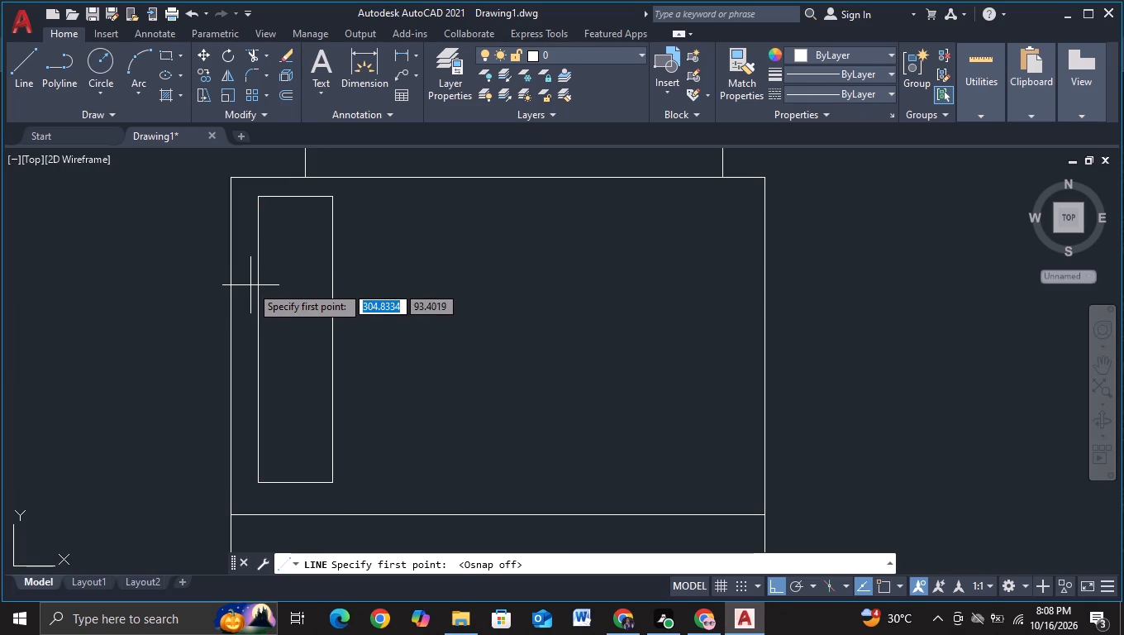
left_click(250, 285)
left_click(351, 286)
key("Escape")
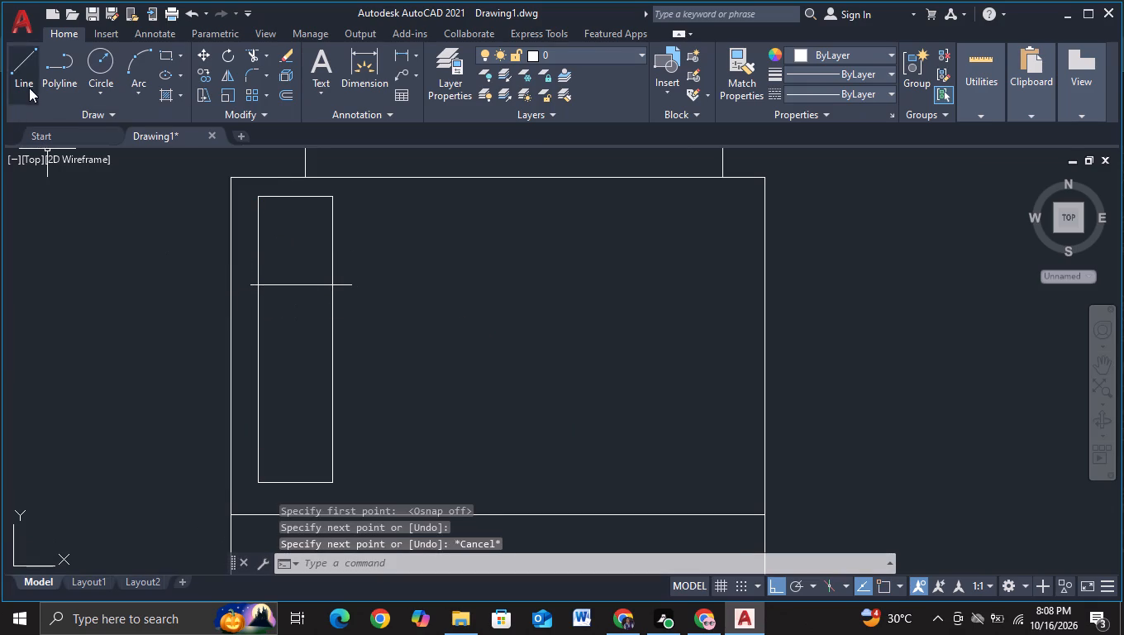
Trim both ends of the new horizontal line where they project beyond the narrow rectangle's sides.
left_click(249, 52)
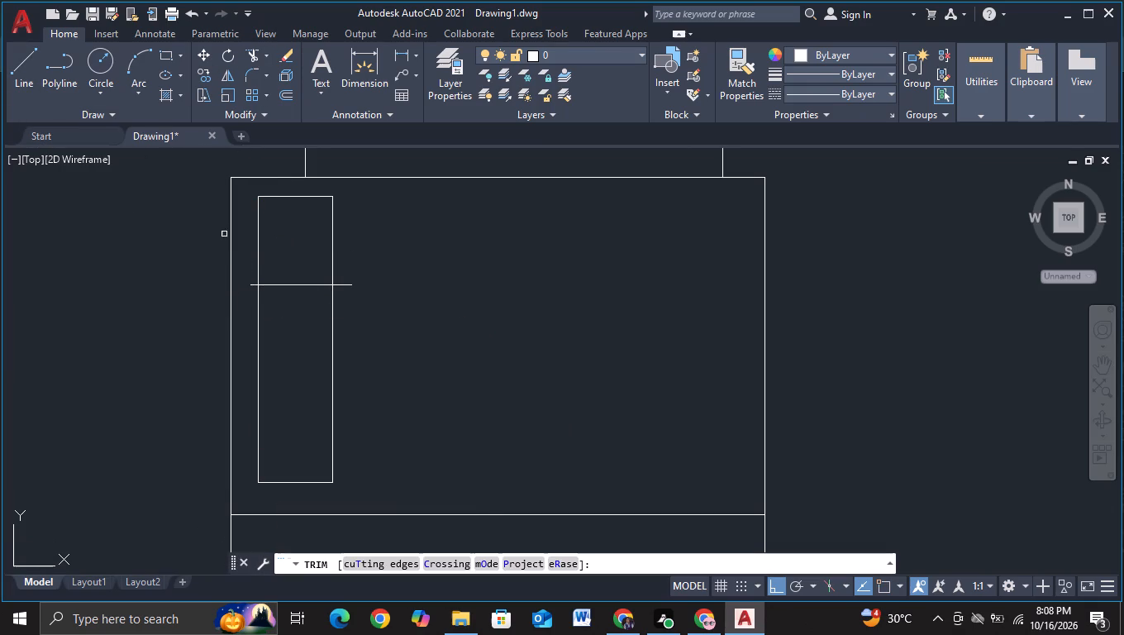
left_click(251, 287)
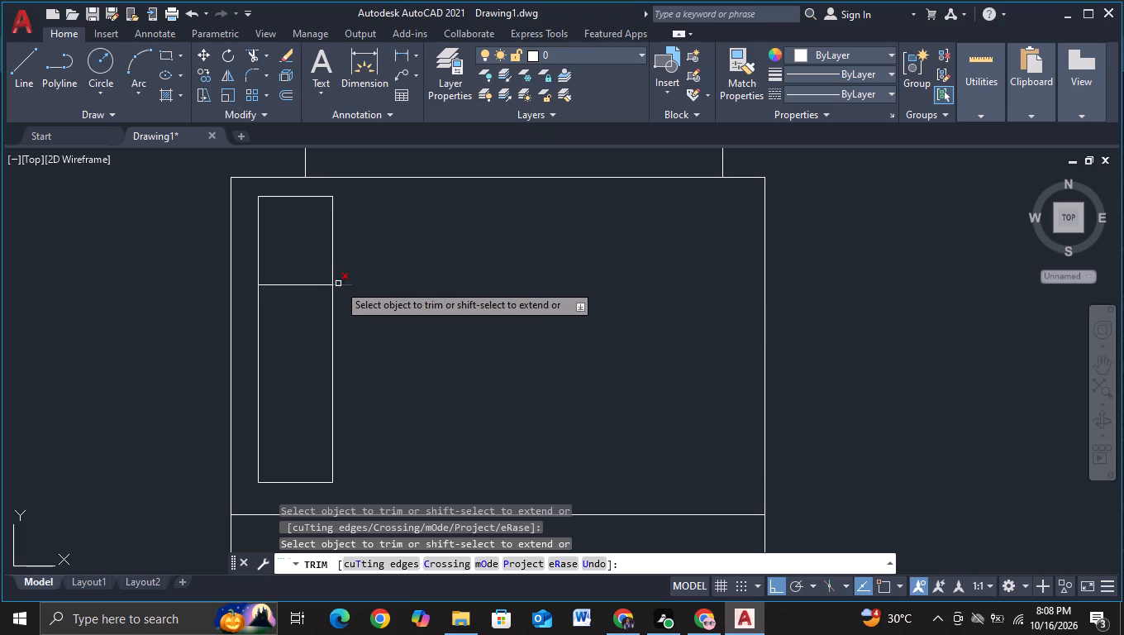
left_click(338, 286)
key("Escape")
Copy the horizontal line straight down inside the narrow rectangle three times, about 3, 23 and 26 units below it.
left_click(301, 285)
key("c")
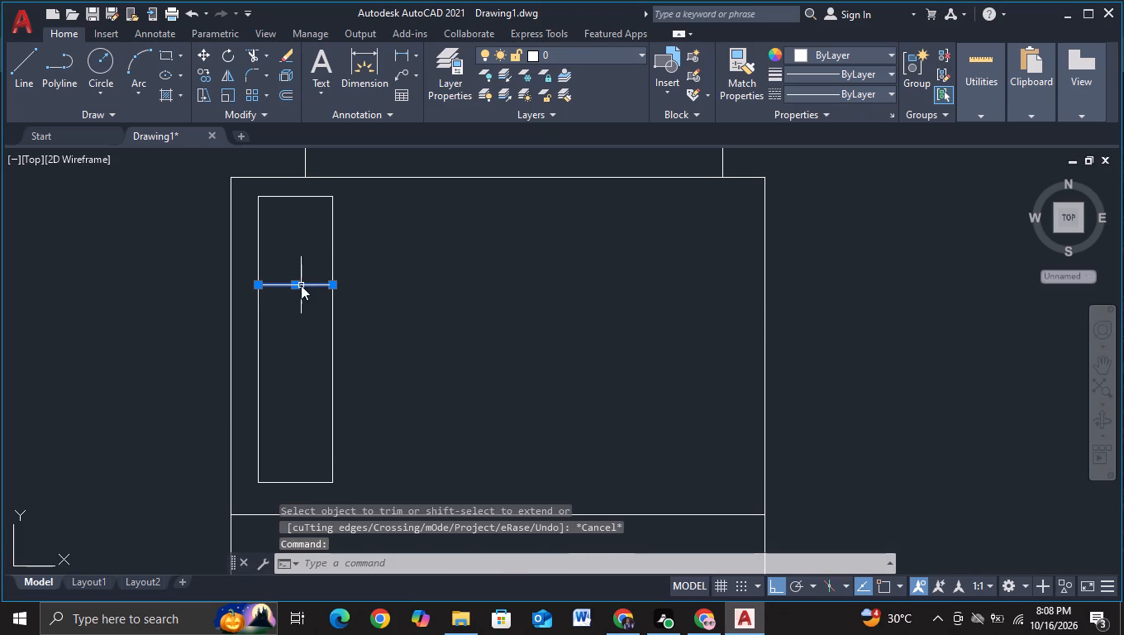
left_click(384, 339)
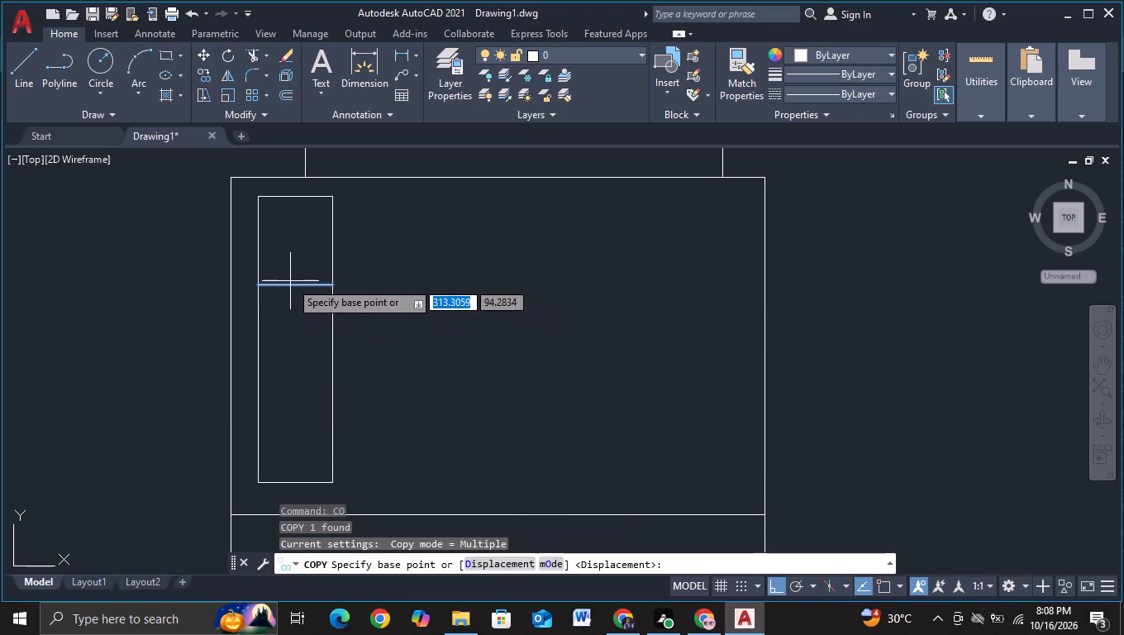
left_click(289, 286)
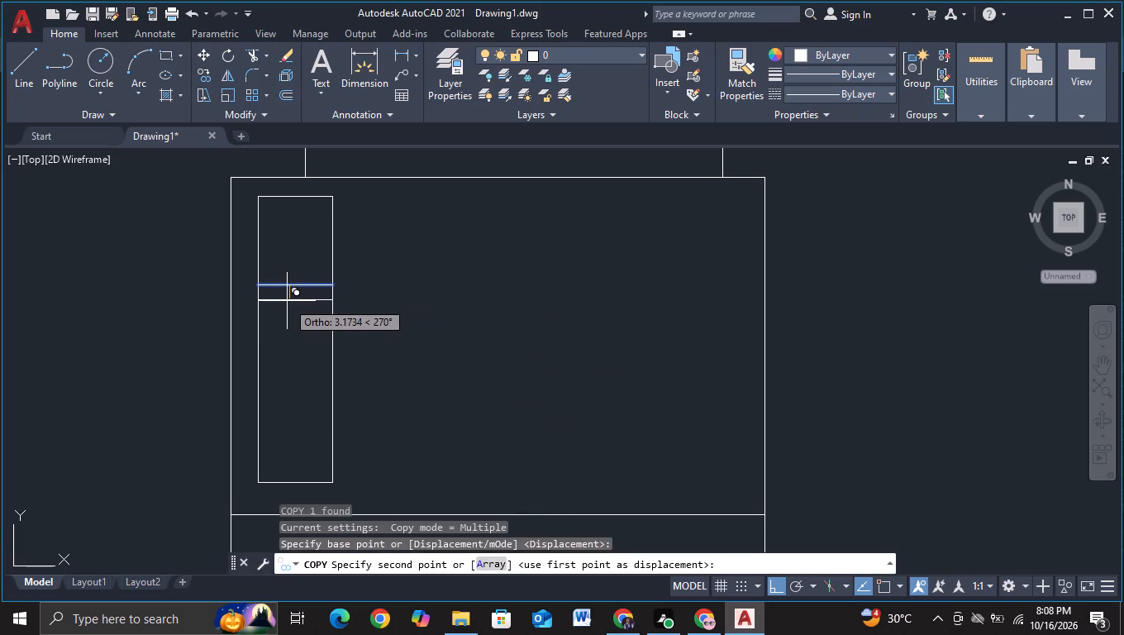
left_click(287, 301)
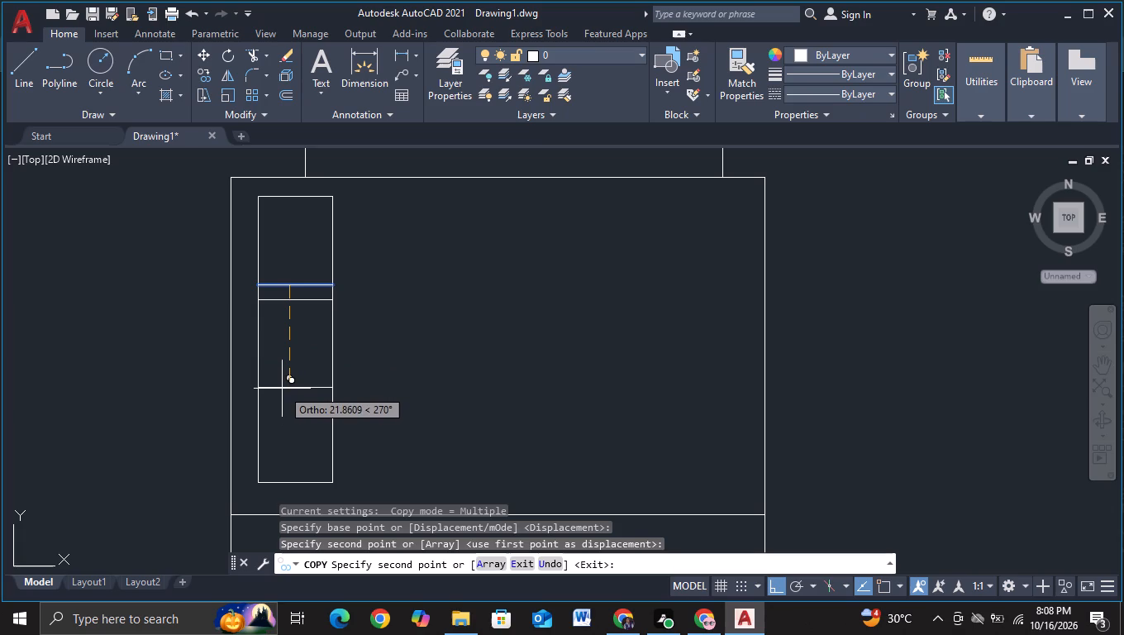
left_click(282, 393)
left_click(281, 409)
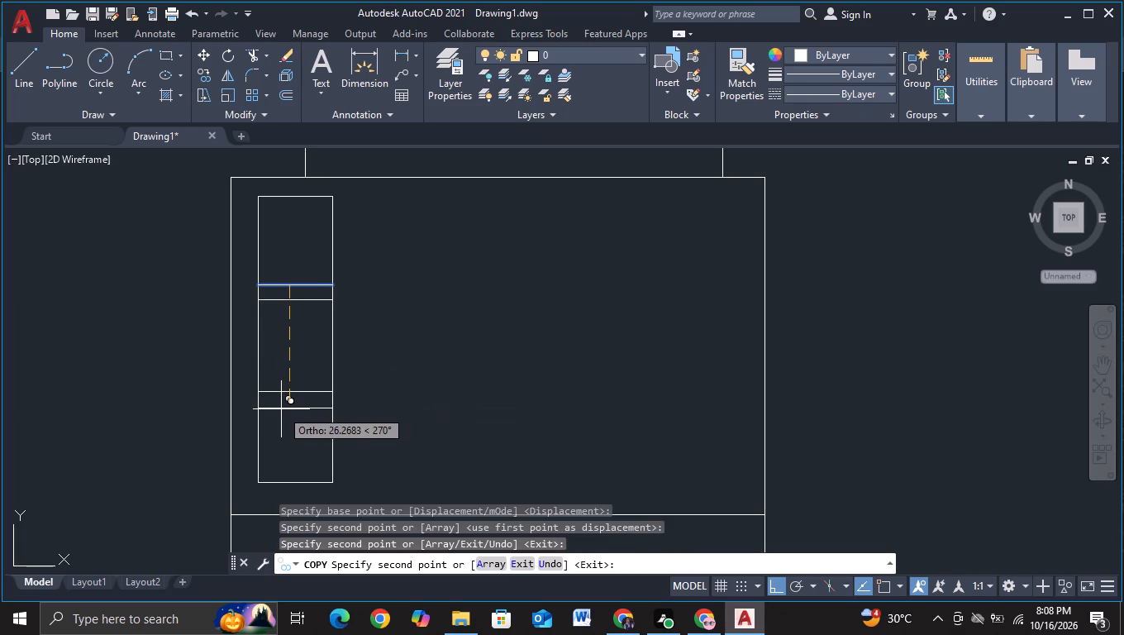
key("Escape")
Copy the whole divided window panel horizontally away from the truss wing three times, at about 18, 37 and 86 units.
scroll(431, 409, "down", 1)
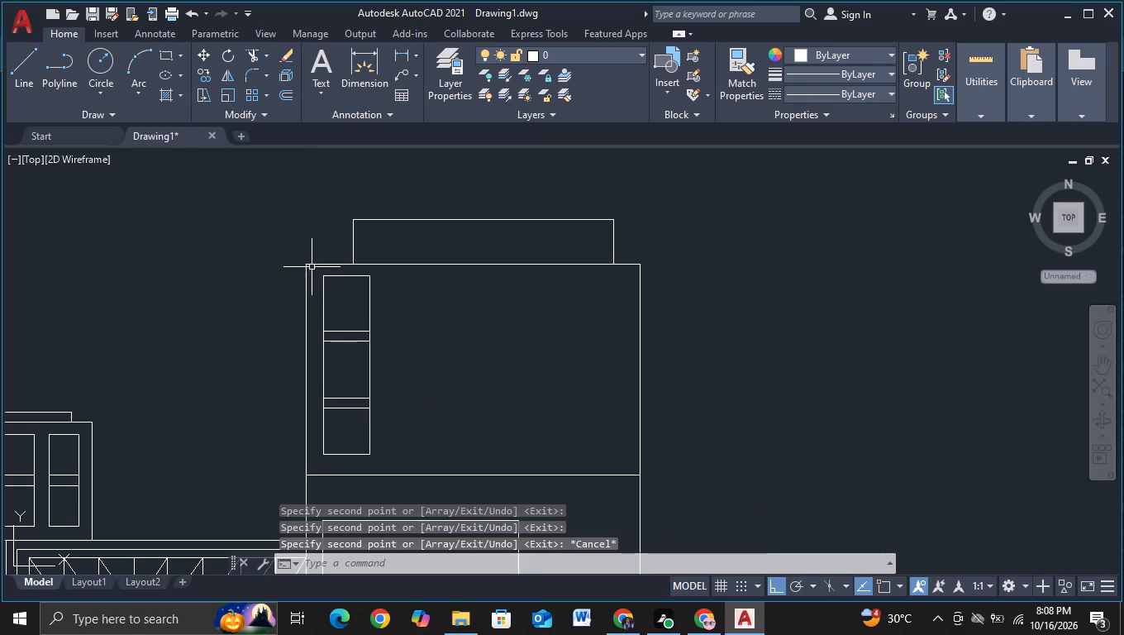
left_click(314, 273)
left_click(377, 470)
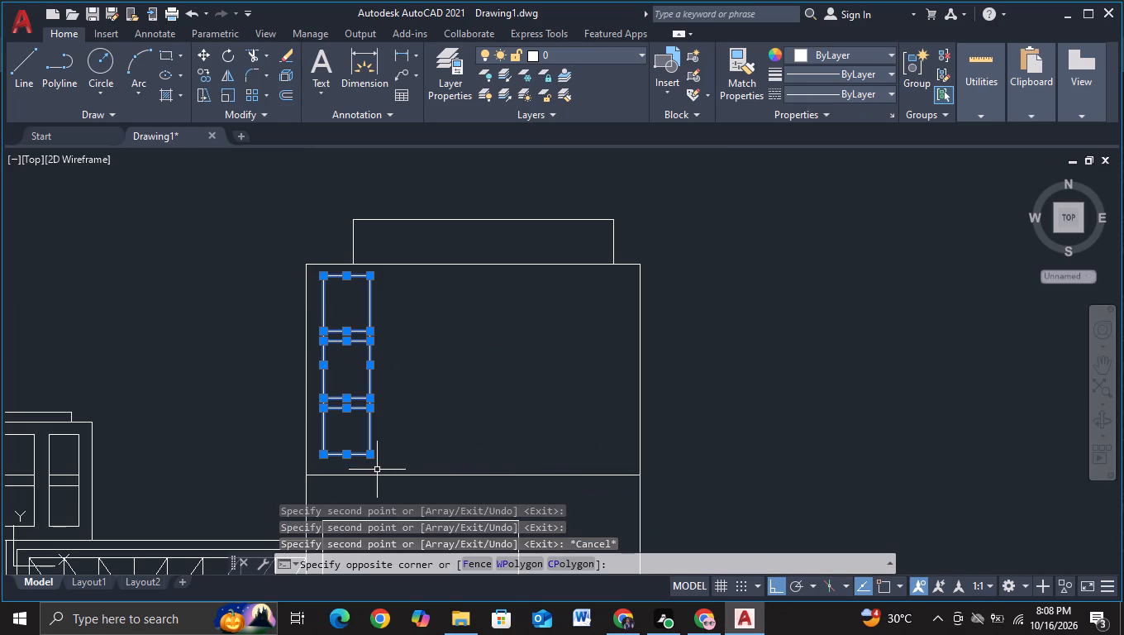
key("c")
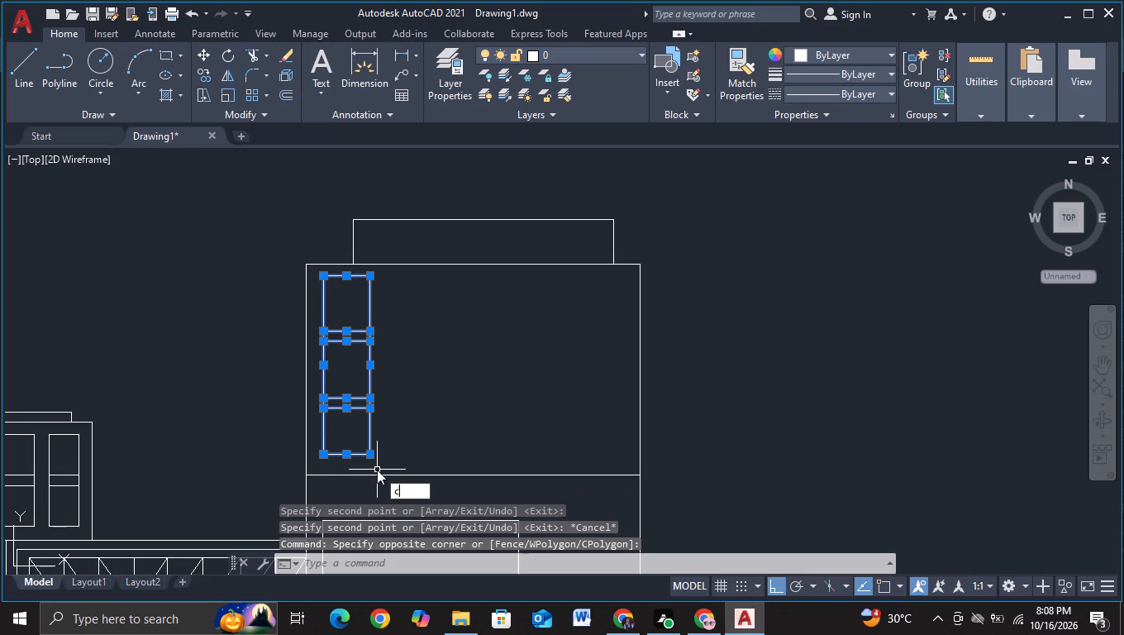
left_click(420, 525)
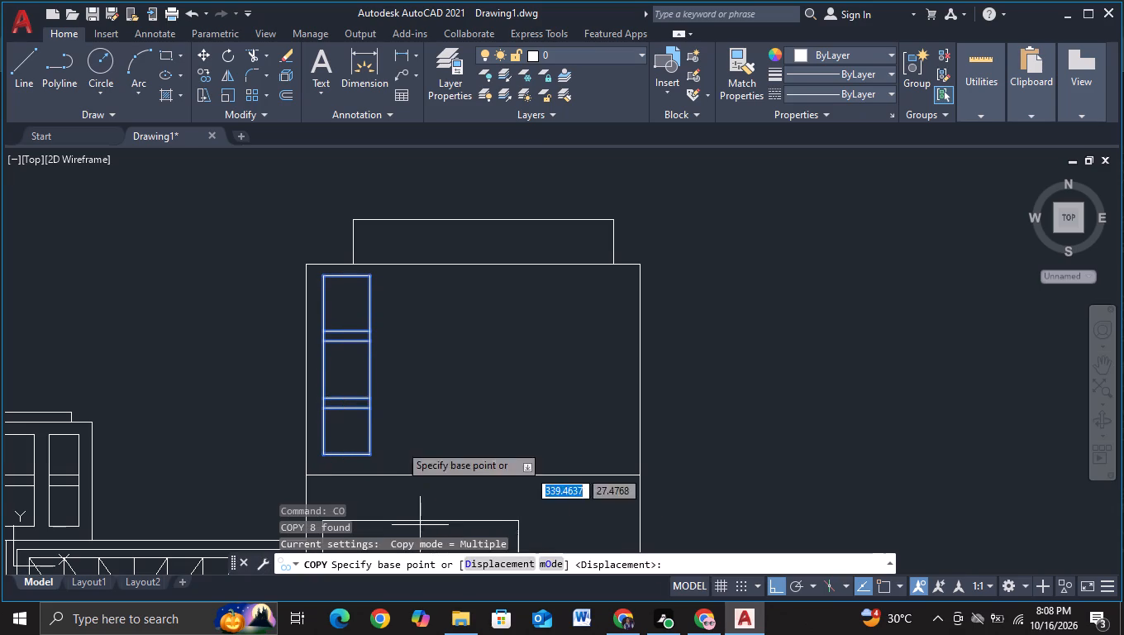
left_click(348, 375)
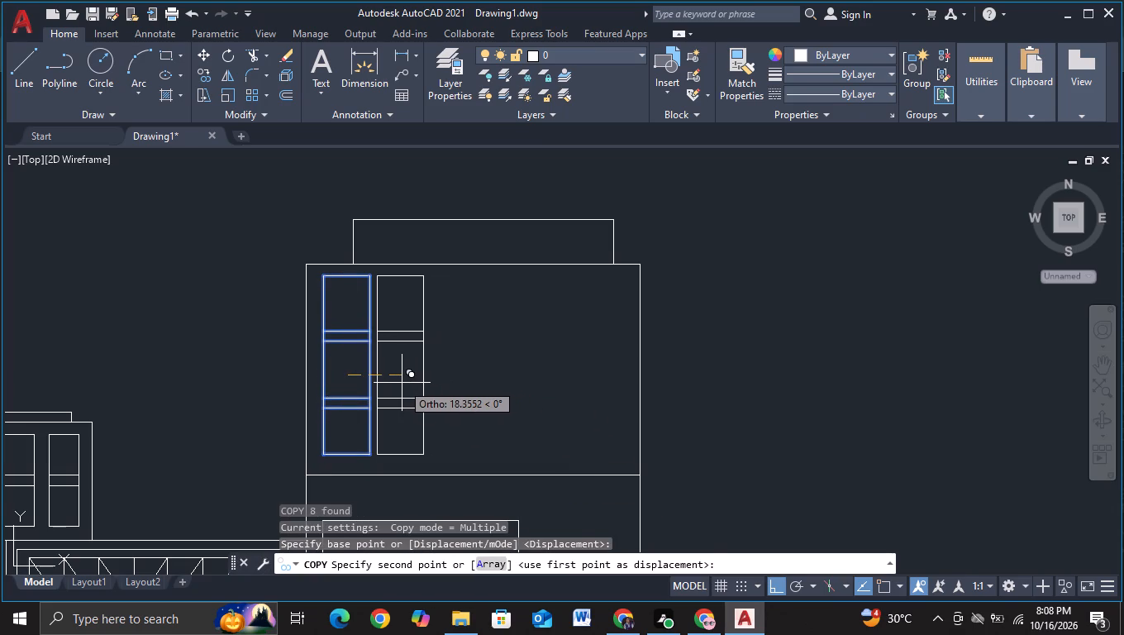
left_click(402, 383)
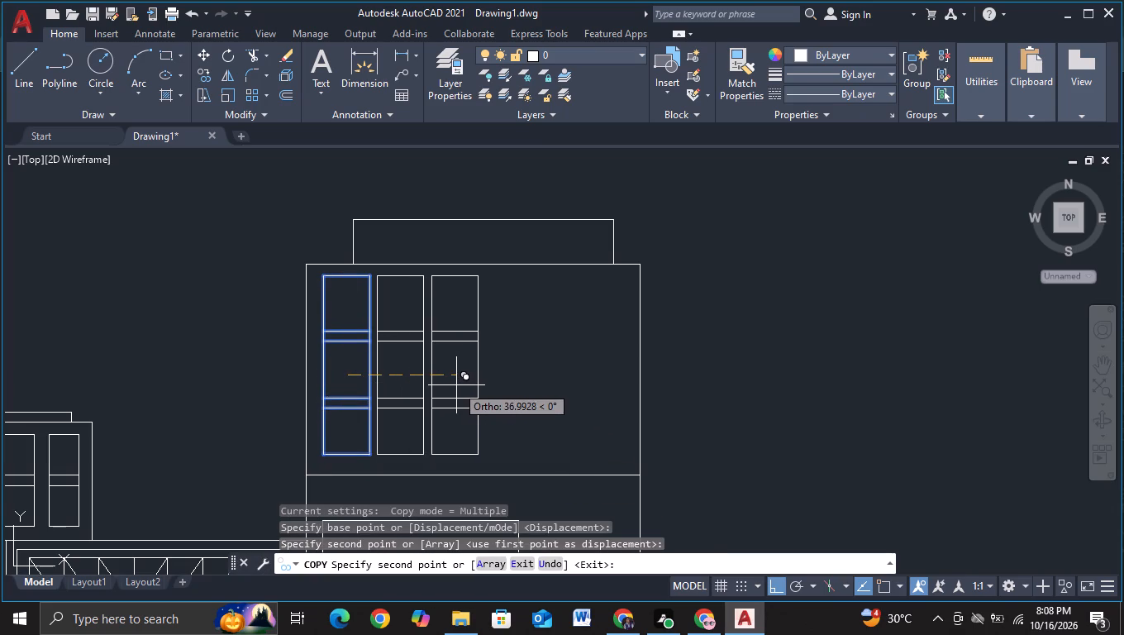
left_click(456, 385)
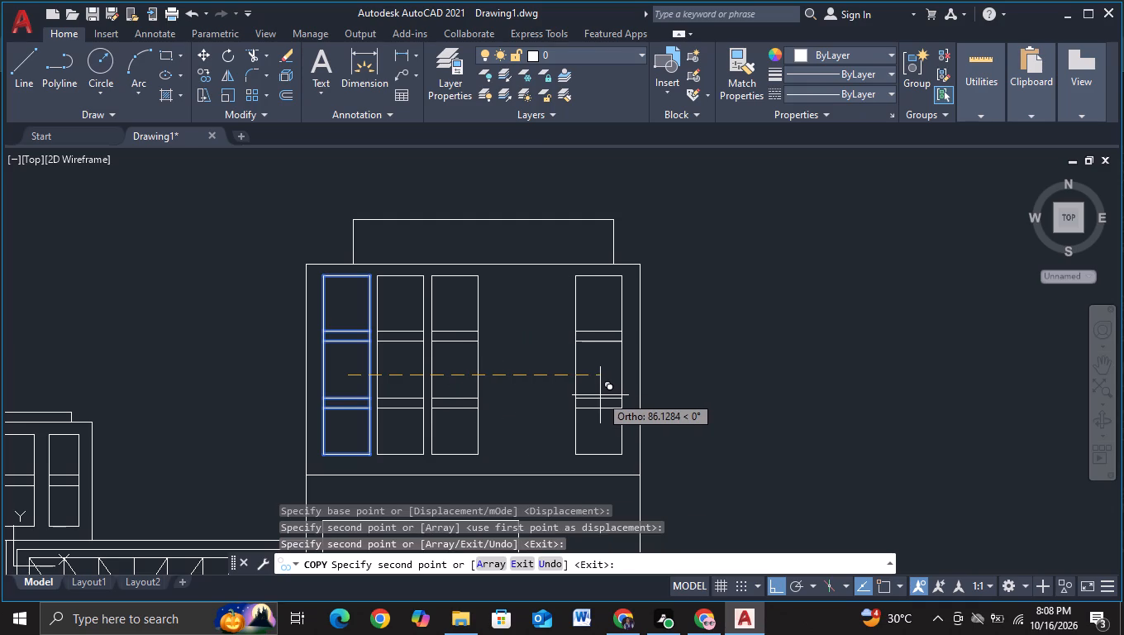
left_click(600, 395)
key("Escape")
Move the wide inner rectangle in the tall block's lower part slightly straight down.
scroll(702, 395, "down", 1)
middle_click_drag(733, 419, 732, 403)
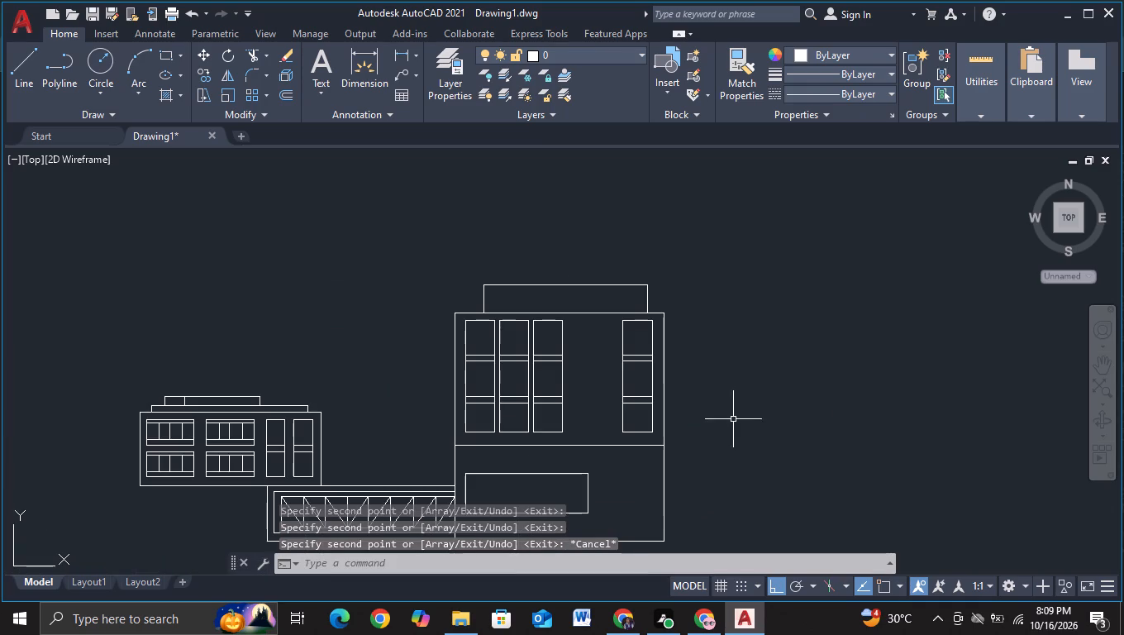
middle_click_drag(732, 403, 693, 308)
middle_click_drag(689, 362, 696, 316)
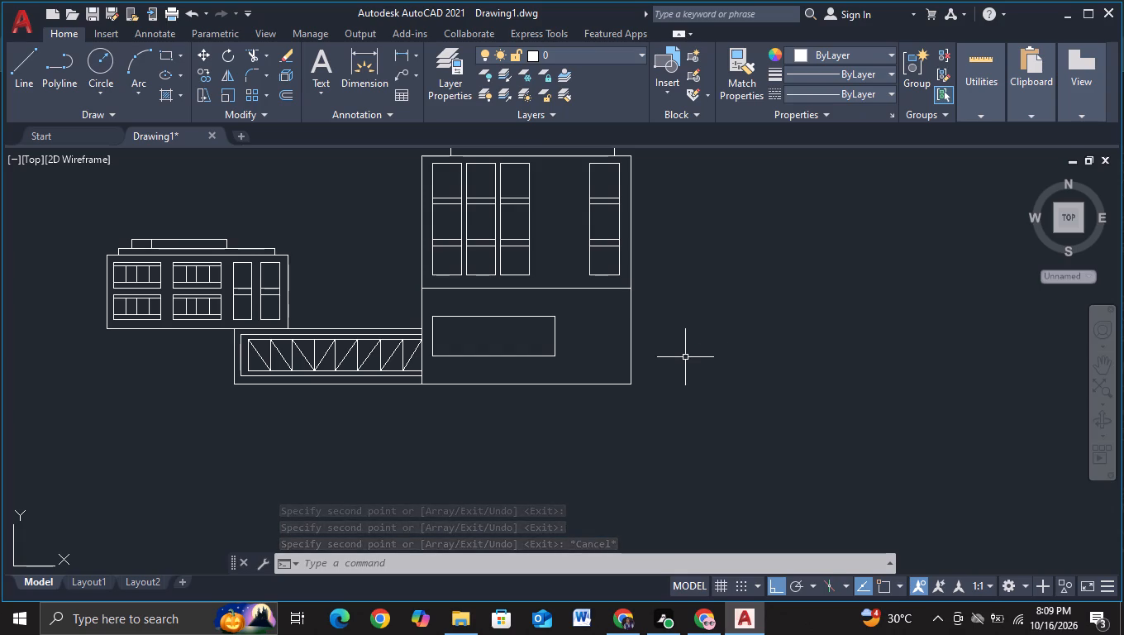
middle_click_drag(679, 372, 682, 411)
scroll(679, 372, "down", 1)
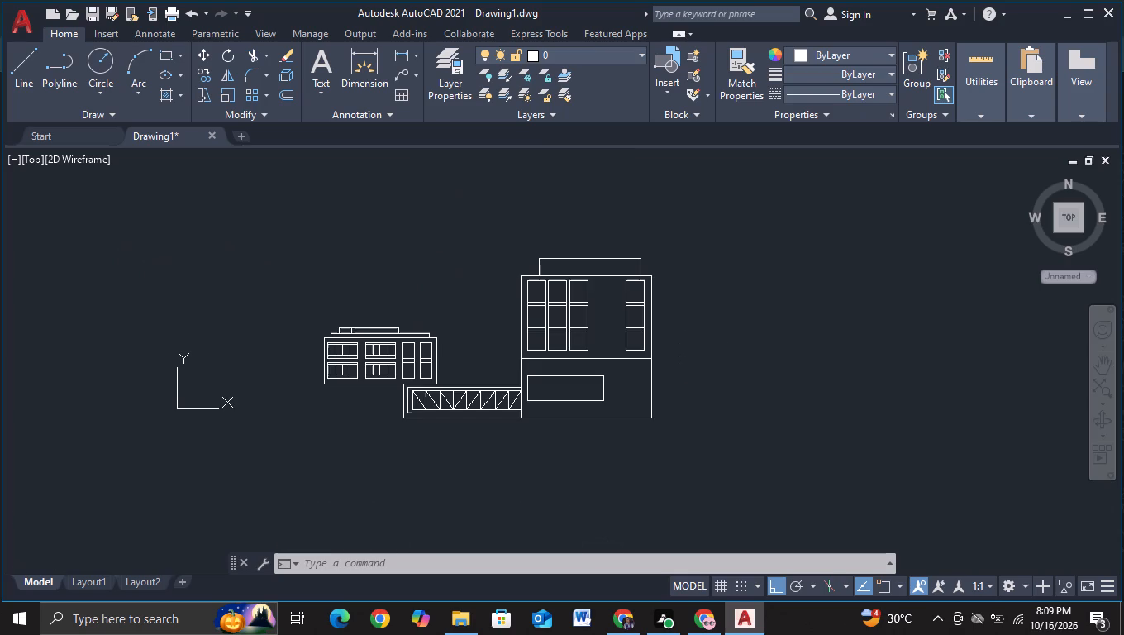
middle_click_drag(682, 411, 679, 390)
scroll(679, 390, "up", 1)
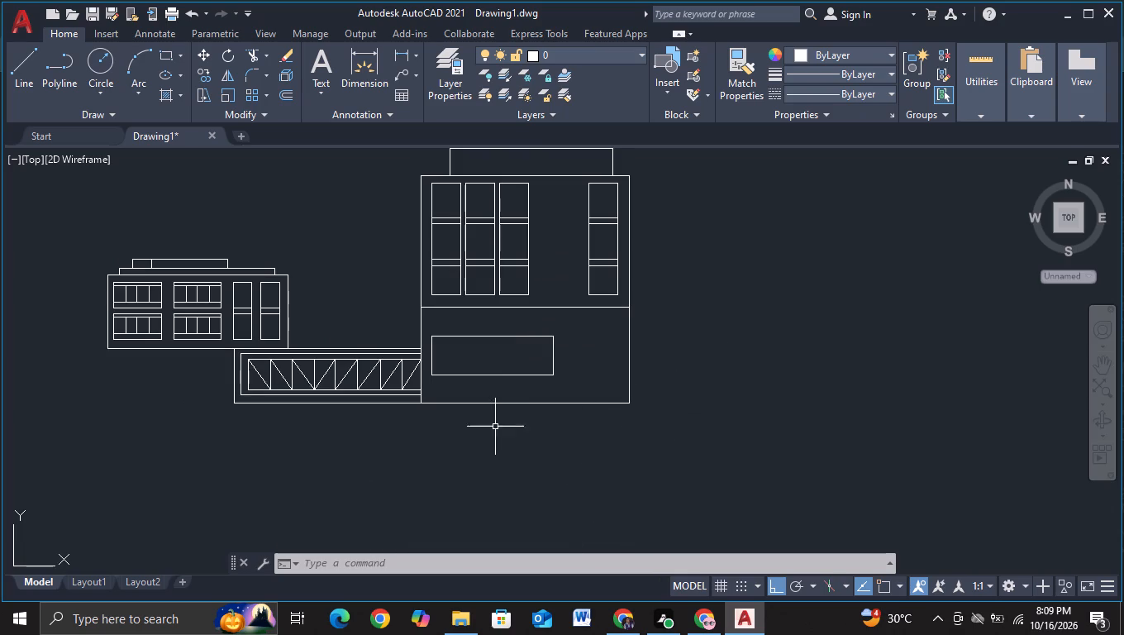
scroll(465, 408, "up", 1)
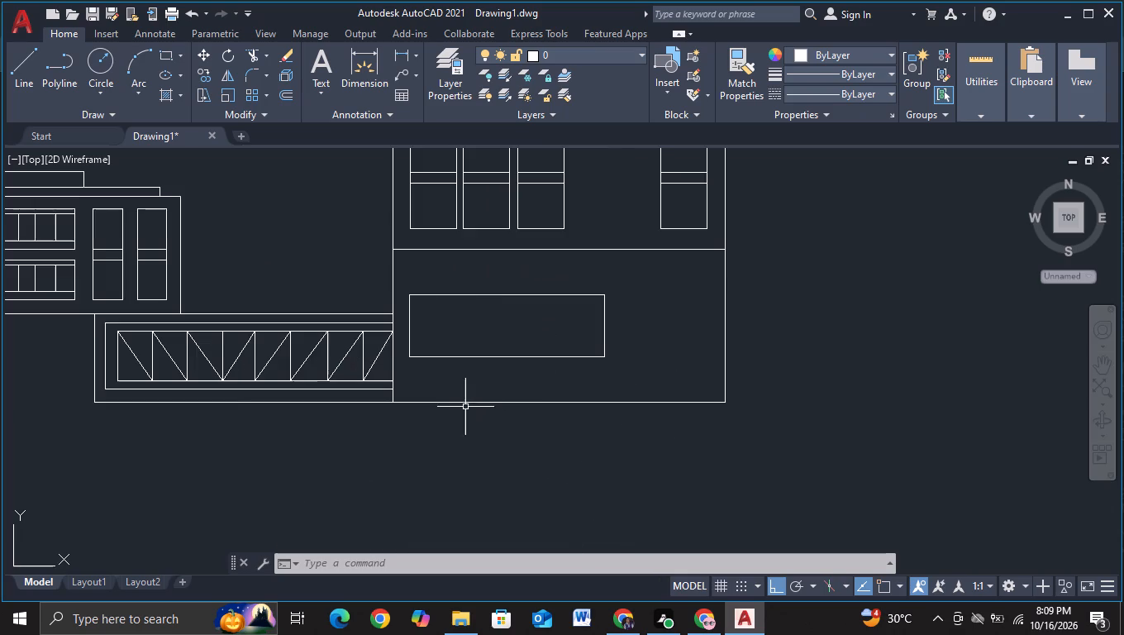
left_click(404, 275)
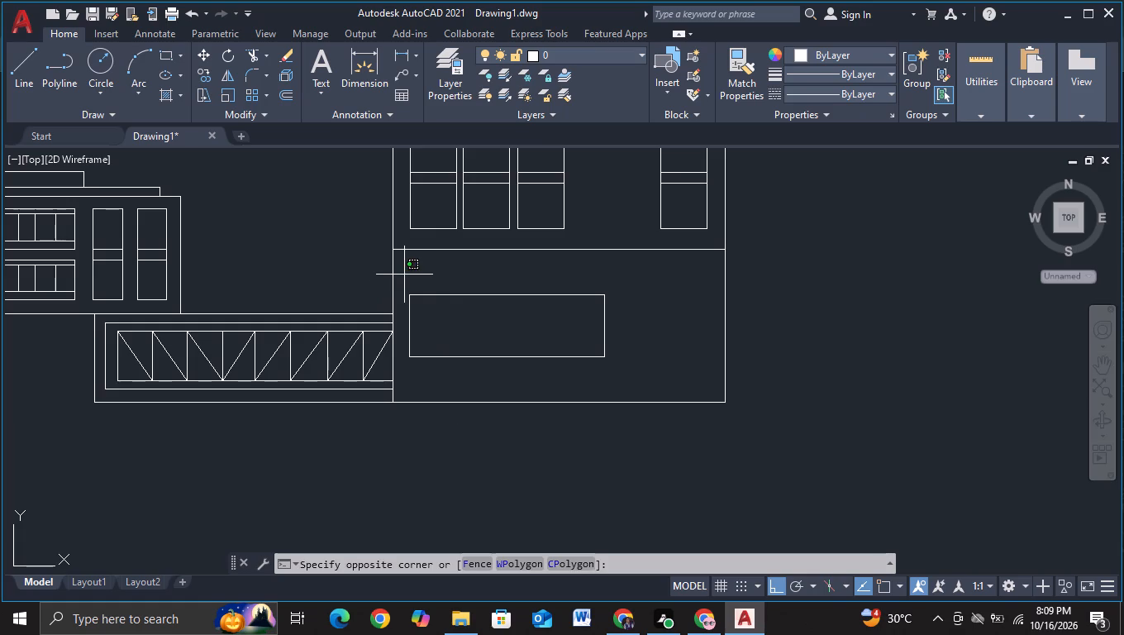
left_click(618, 372)
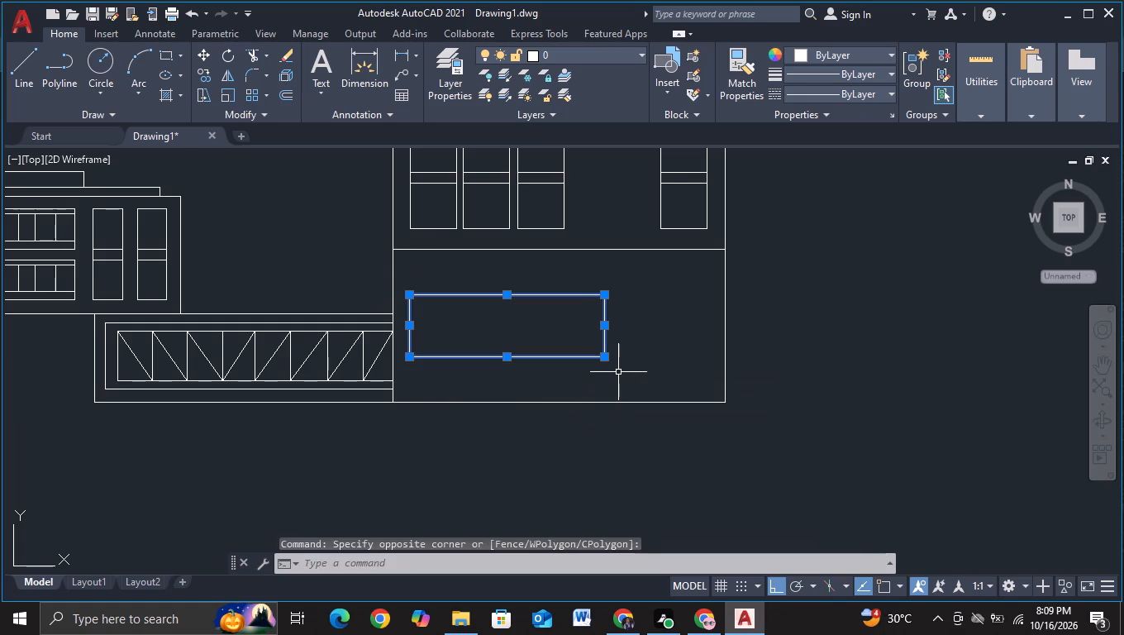
key("m")
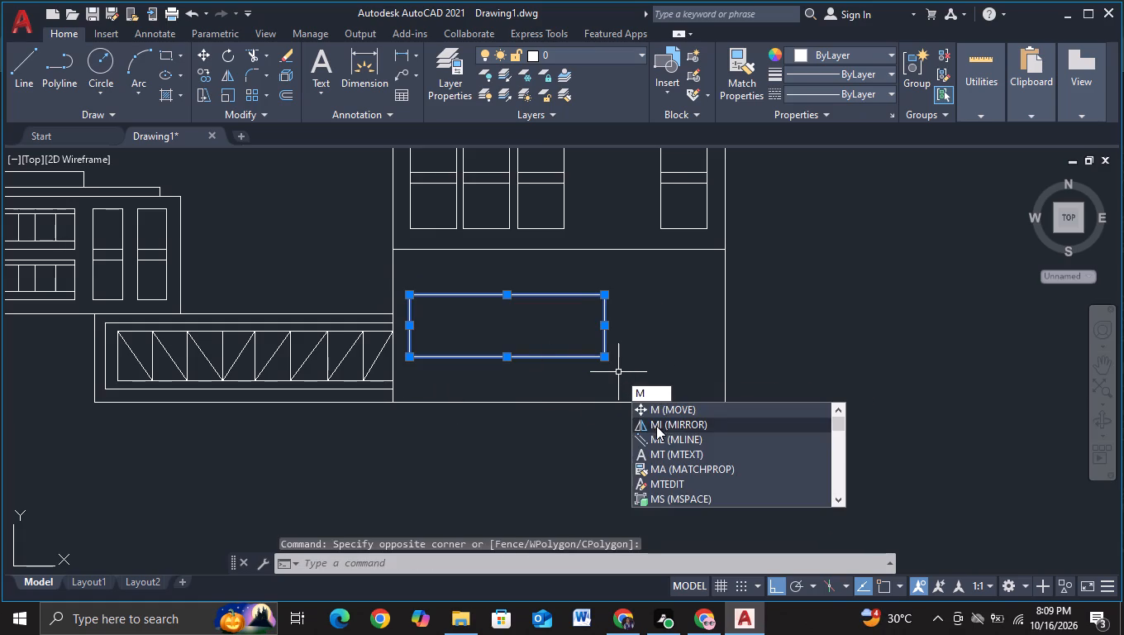
left_click(664, 413)
left_click(474, 332)
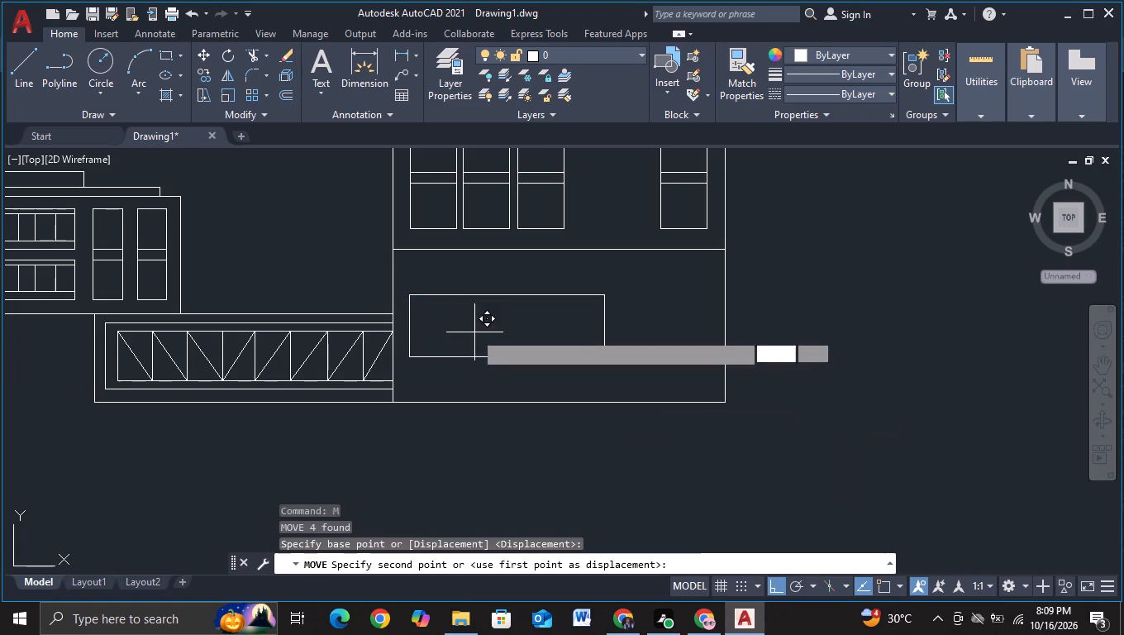
left_click(484, 348)
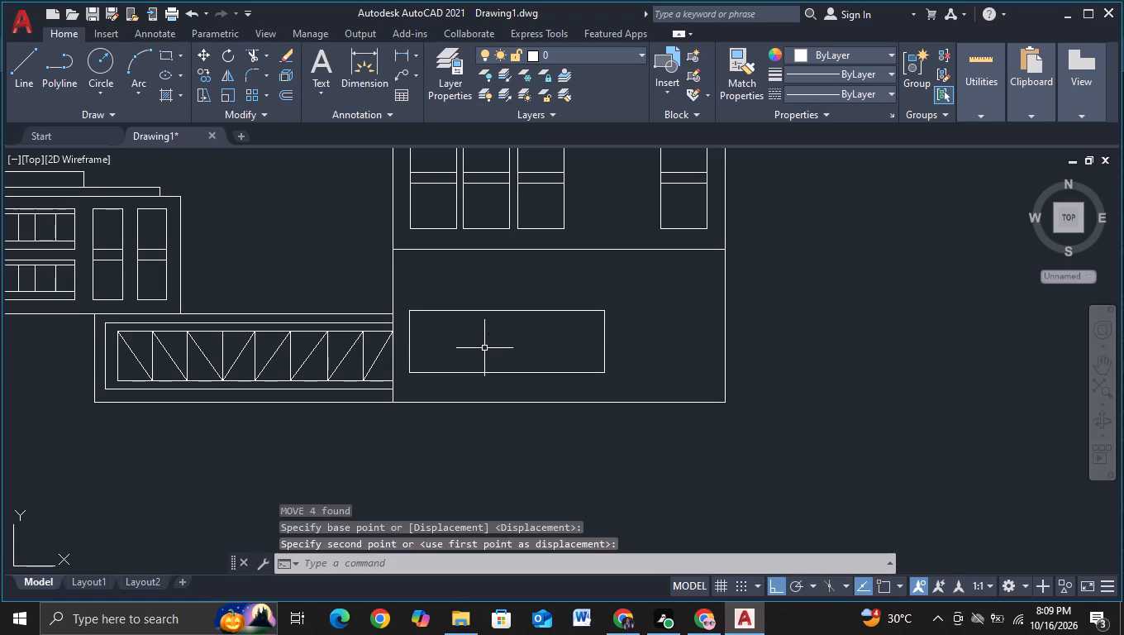
Scale the four upper window panels down slightly about a base point in the lower part of the wide gap between them.
middle_click_drag(519, 294, 529, 414)
scroll(451, 259, "up", 1)
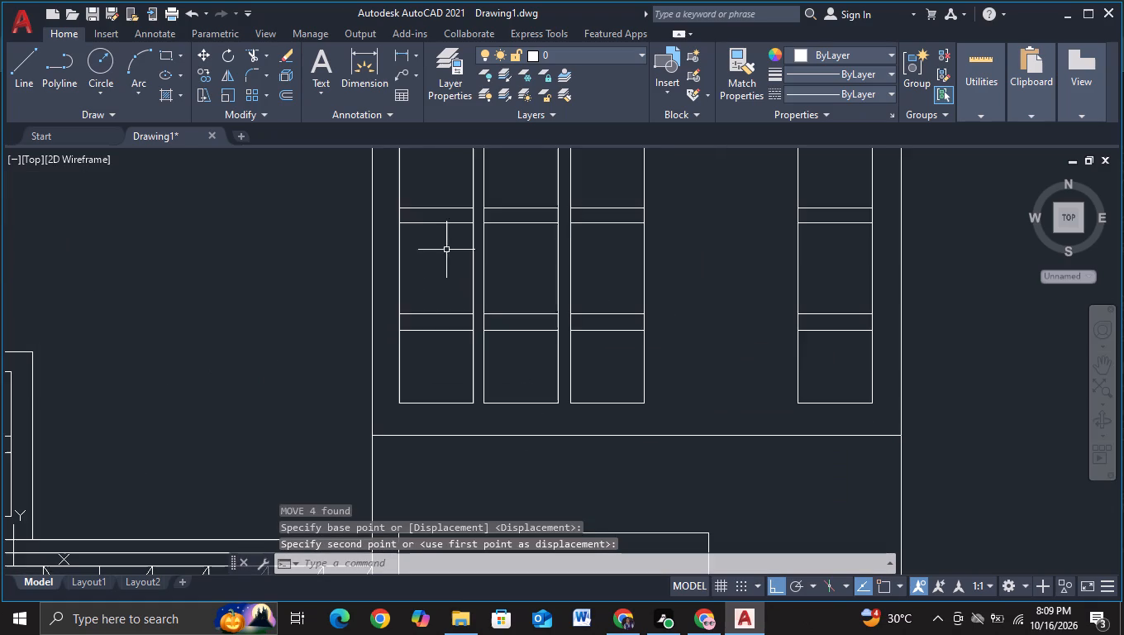
scroll(416, 199, "down", 3)
scroll(440, 226, "up", 1)
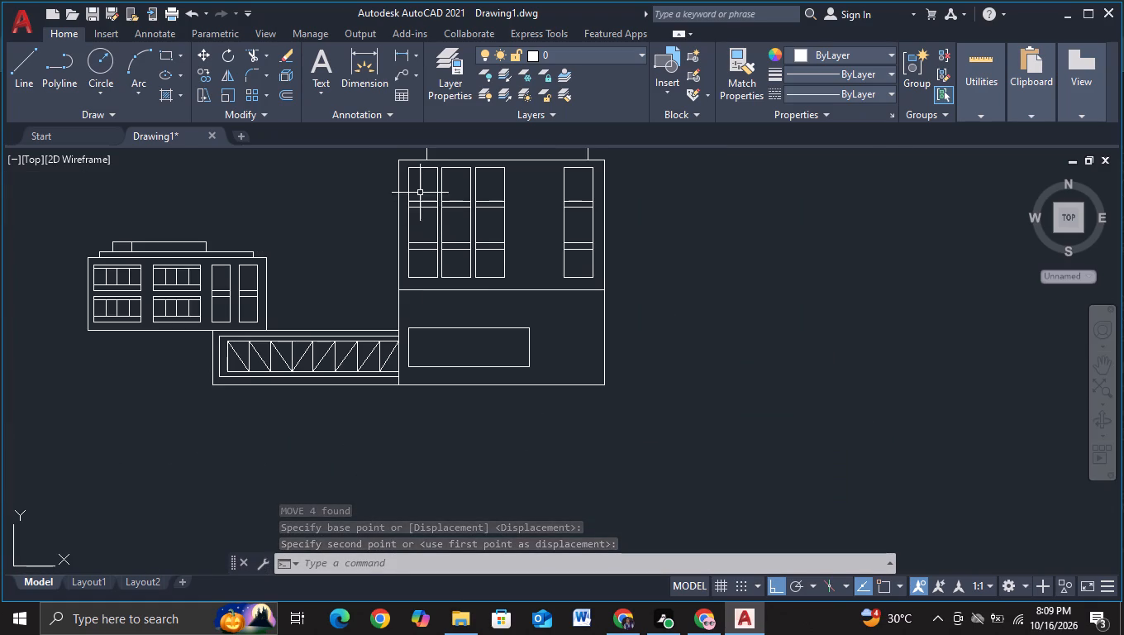
left_click(403, 165)
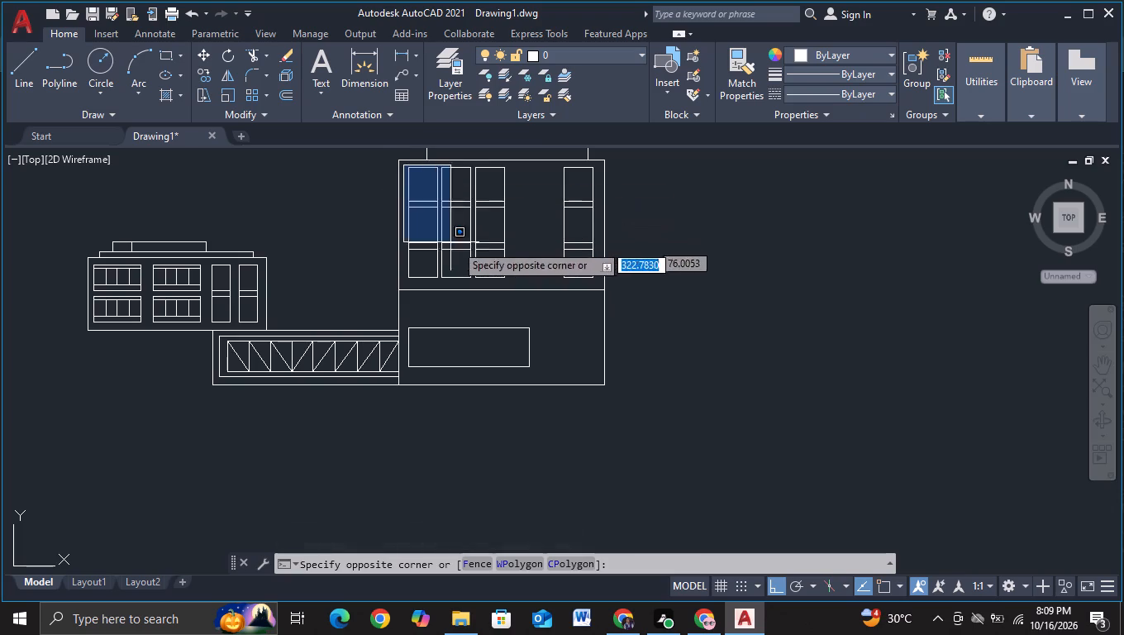
left_click(598, 286)
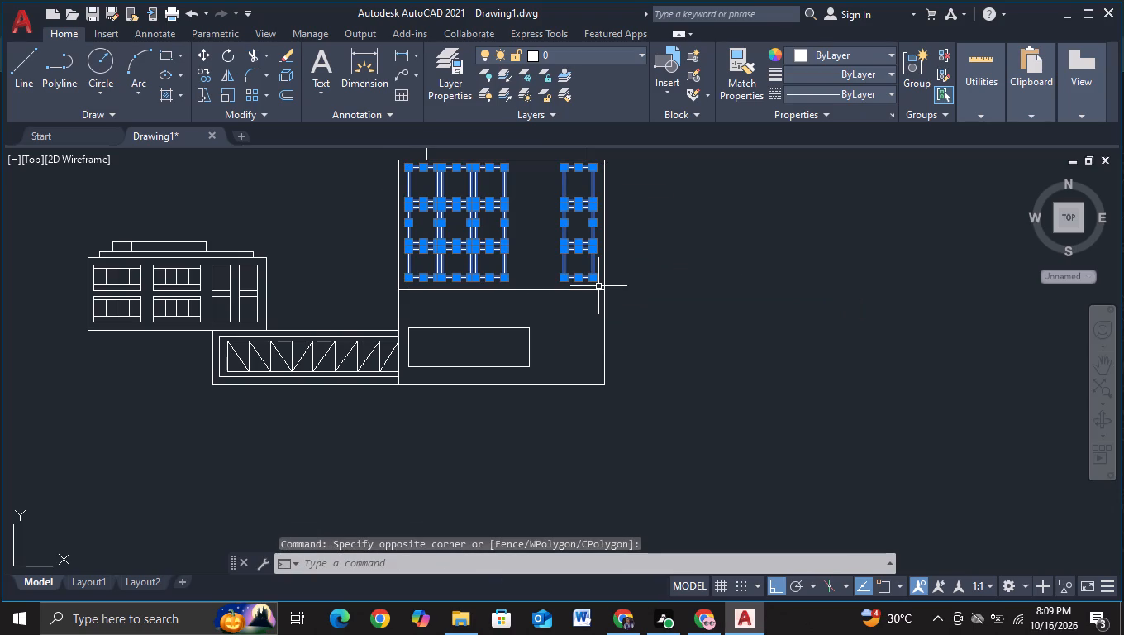
key("s")
left_click(635, 333)
left_click(541, 260)
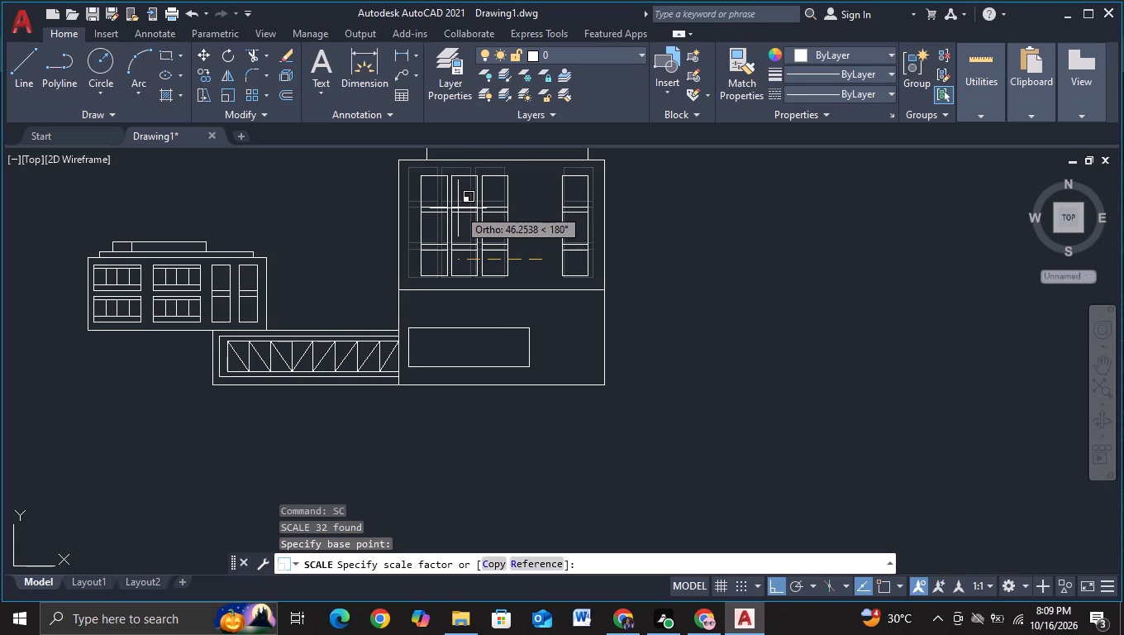
left_click(458, 208)
Move the four upper window panels about 5 units diagonally up and towards the truss wing with Ortho off.
left_click(412, 169)
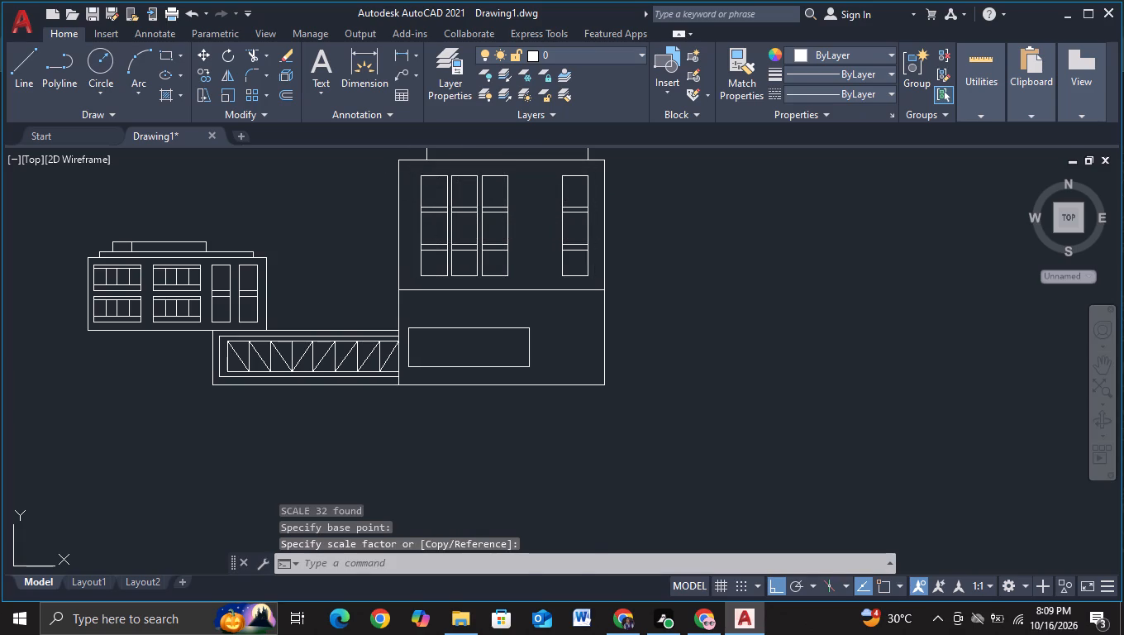
left_click(593, 283)
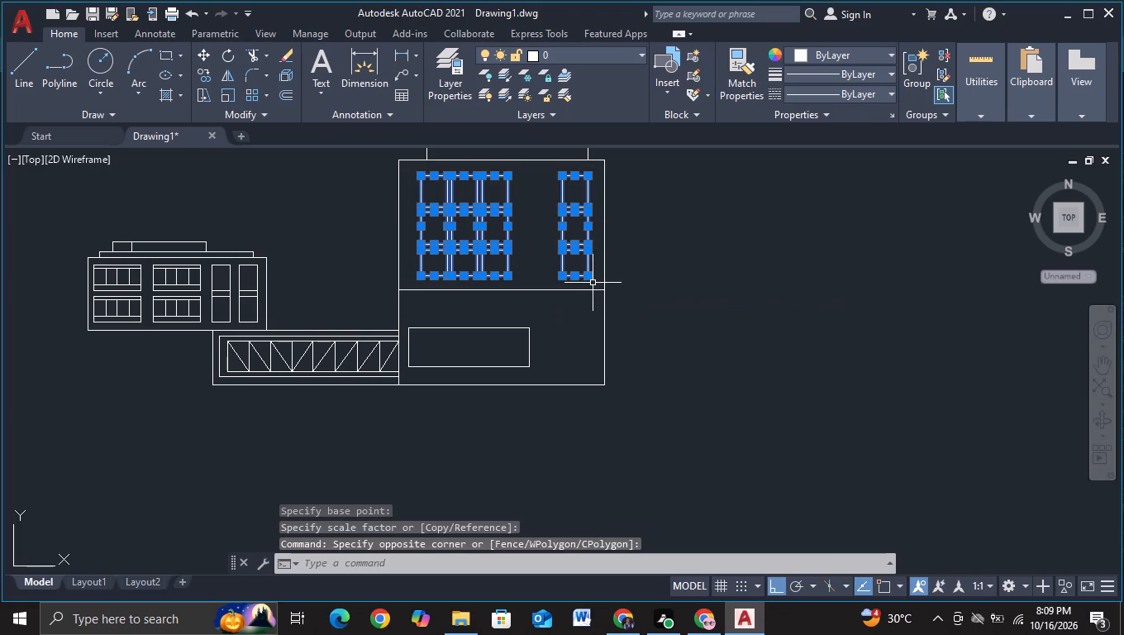
key("m")
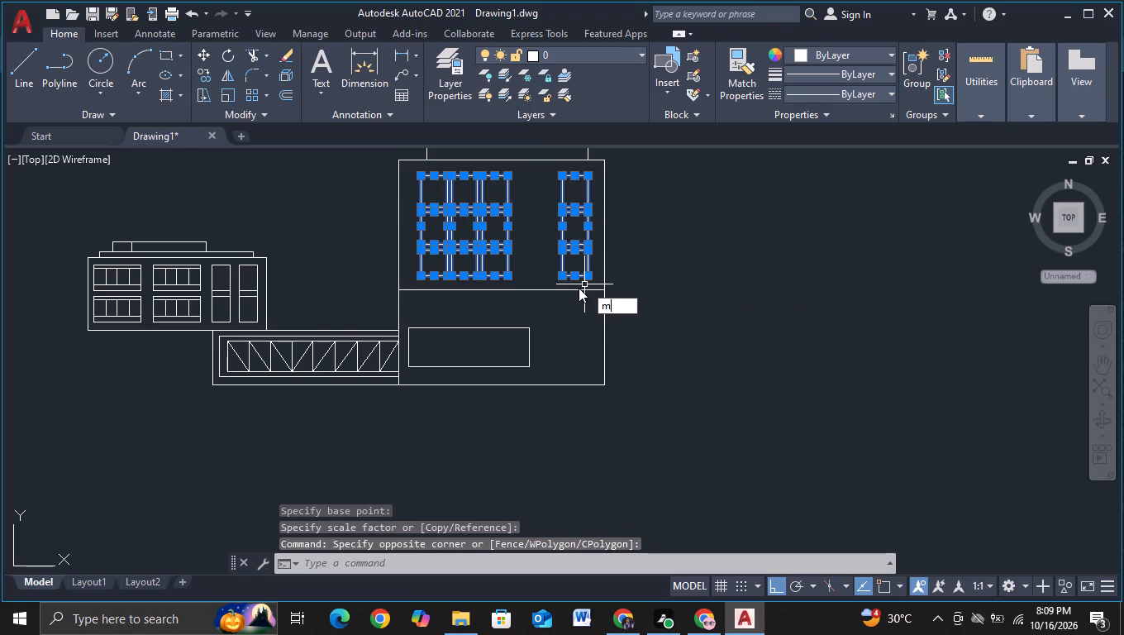
left_click(614, 322)
left_click(492, 235)
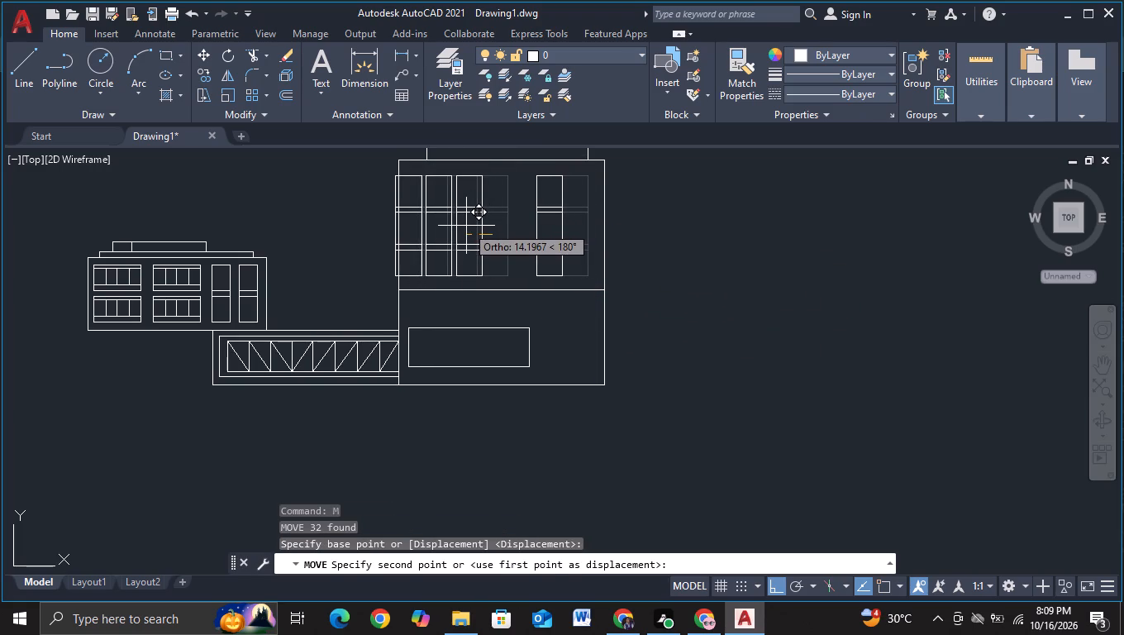
key("F8")
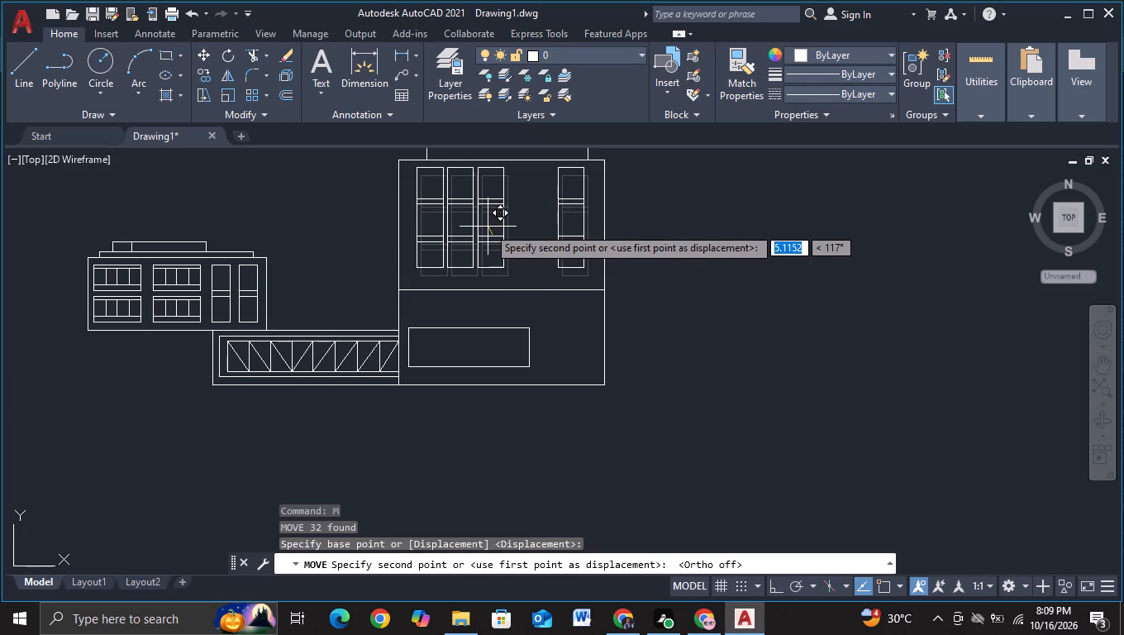
left_click(488, 227)
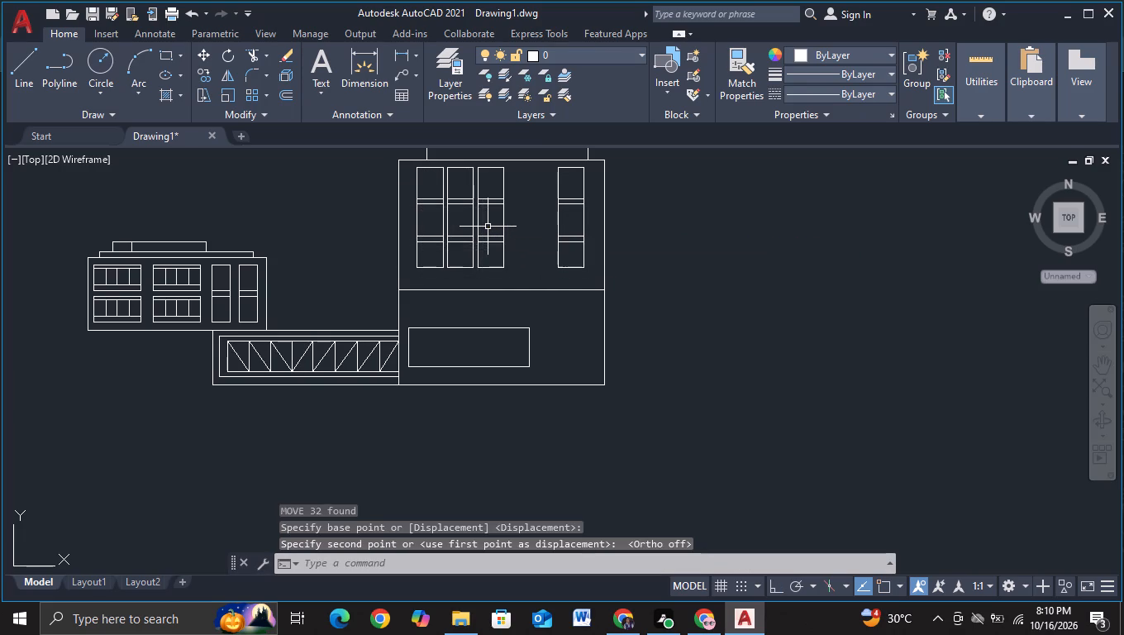
Move the tall block's horizontal dividing line about 16 units straight down, to just above the wide inner rectangle.
left_click(535, 289)
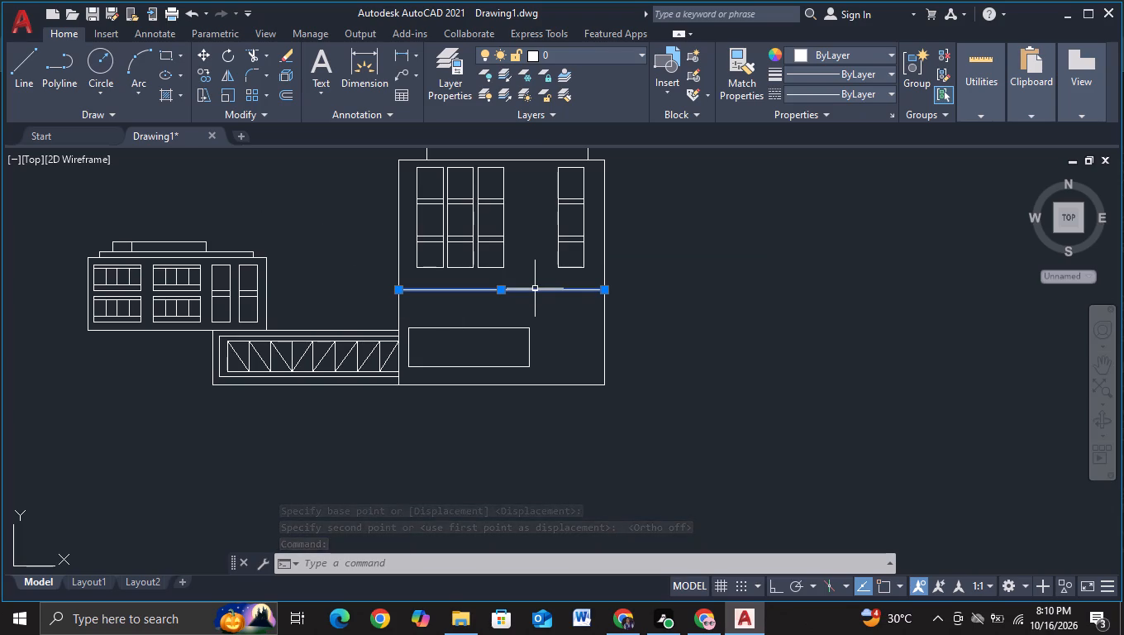
key("m")
left_click(573, 325)
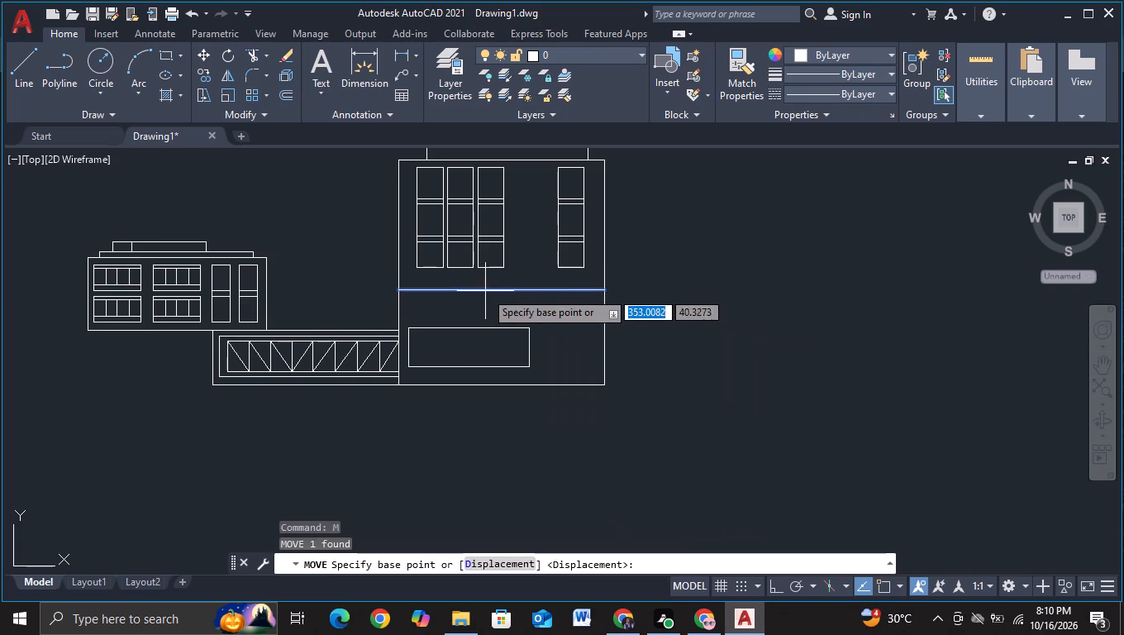
left_click(480, 291)
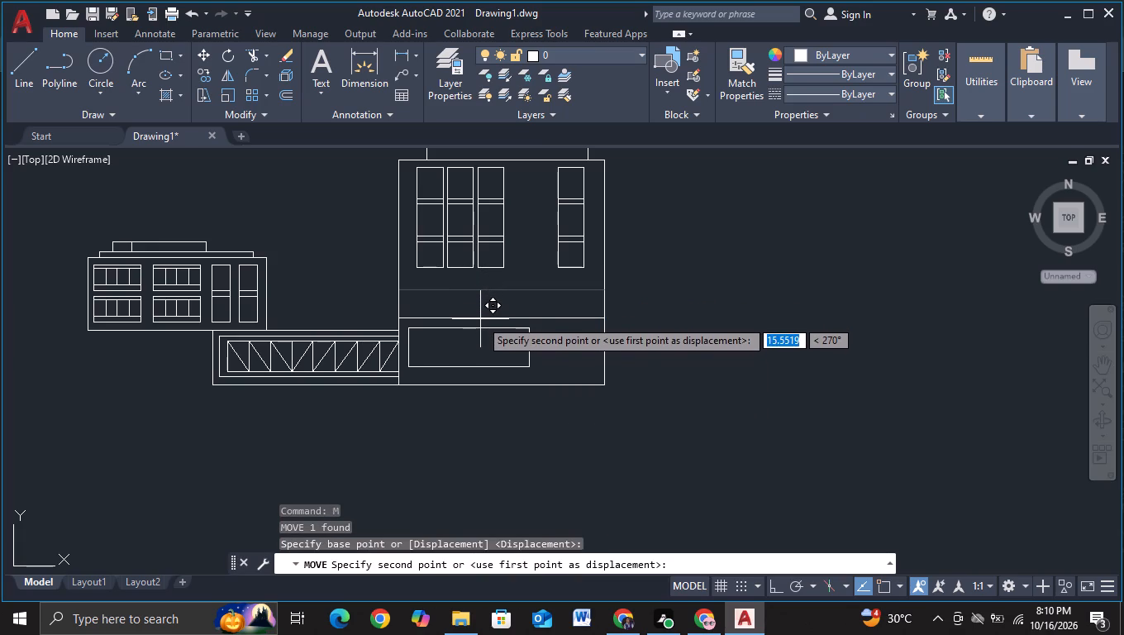
left_click(480, 319)
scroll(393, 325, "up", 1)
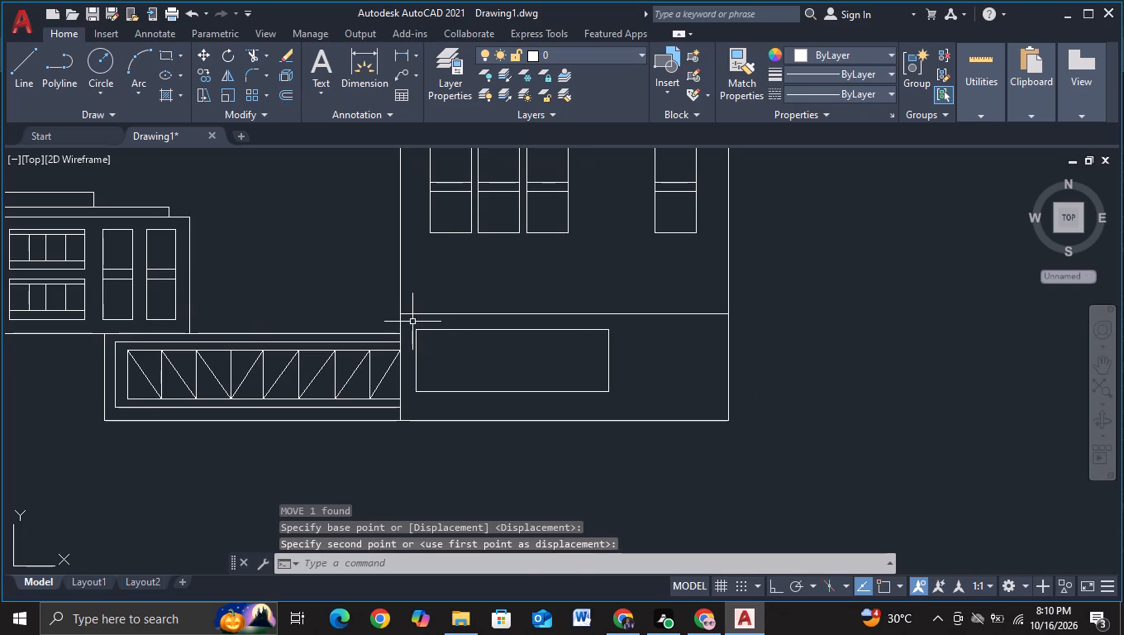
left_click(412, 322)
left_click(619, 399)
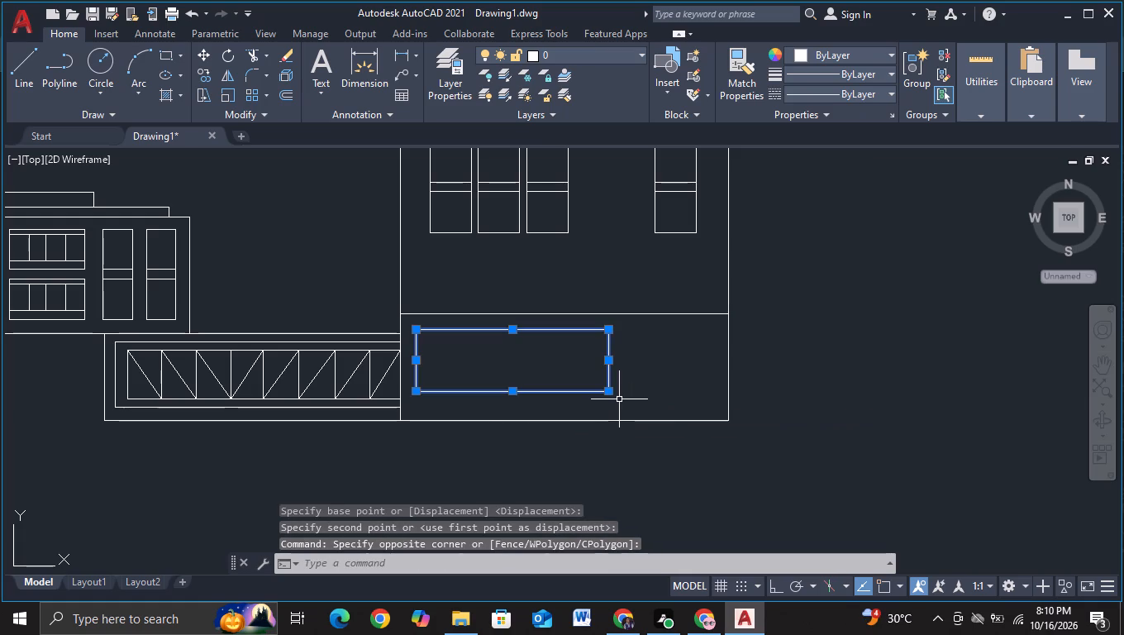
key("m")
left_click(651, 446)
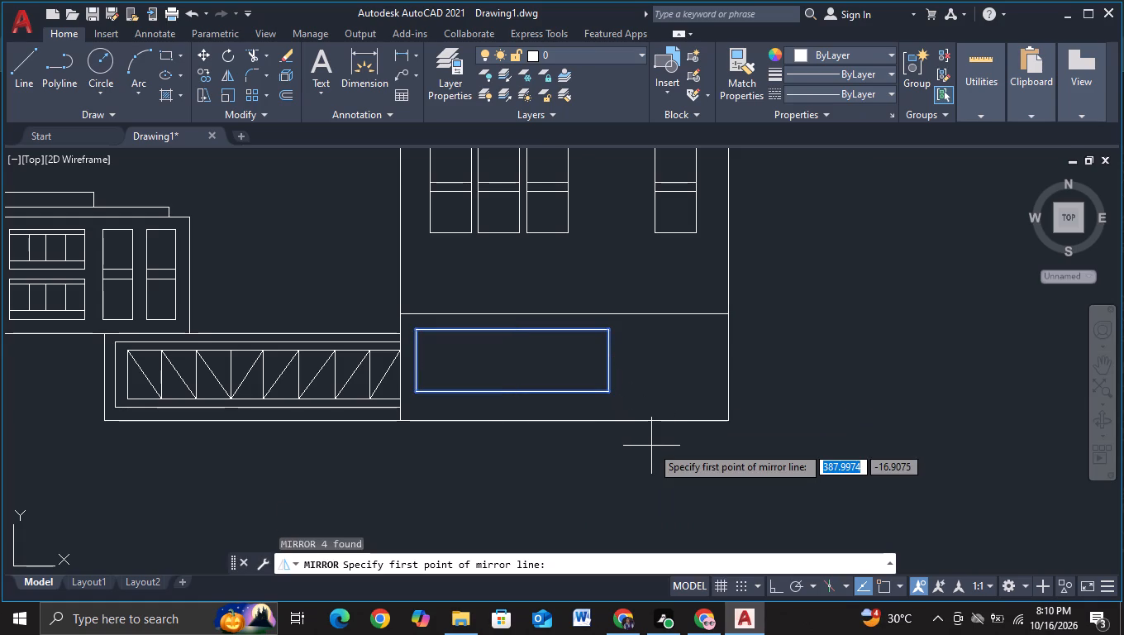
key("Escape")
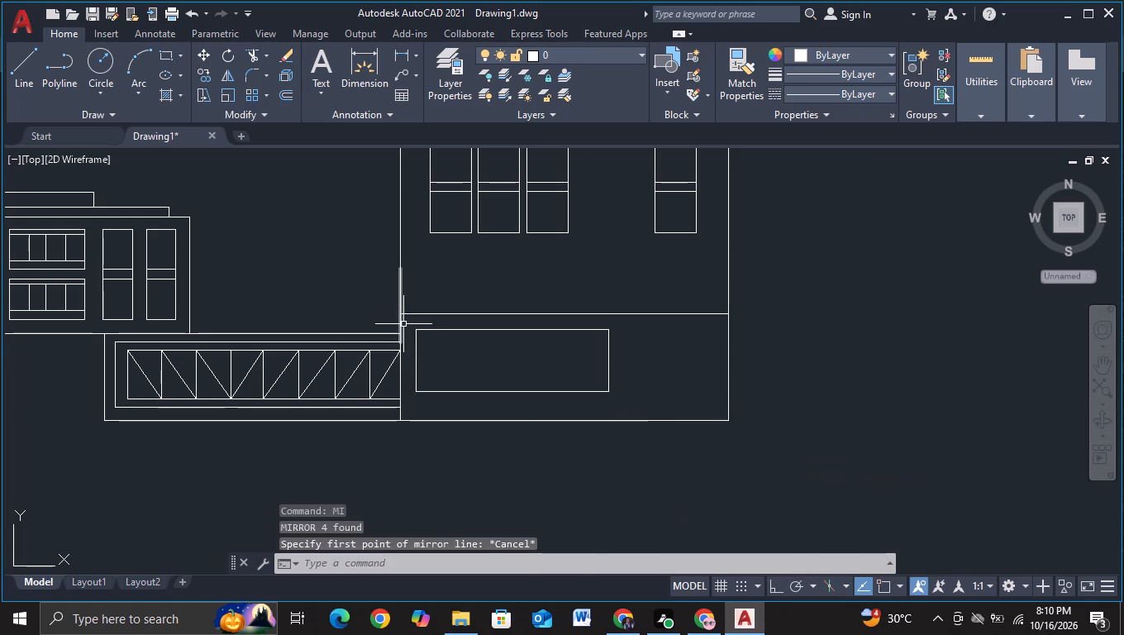
Move the wide inner rectangle slightly straight down, away from the dividing line above it.
left_click(409, 324)
left_click(615, 403)
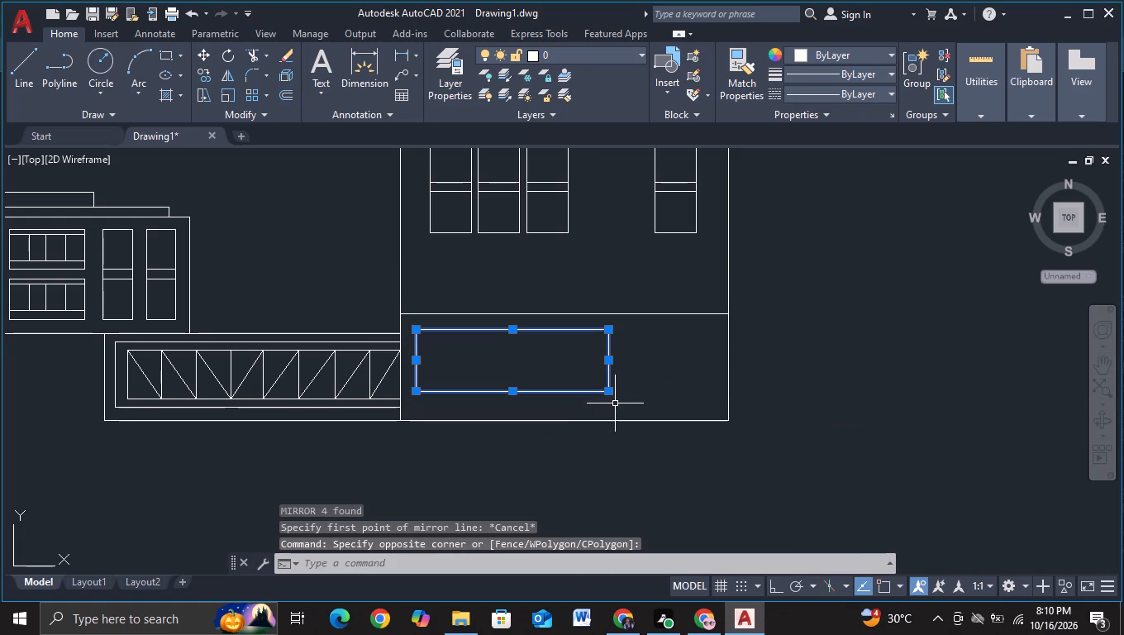
key("m")
left_click(674, 440)
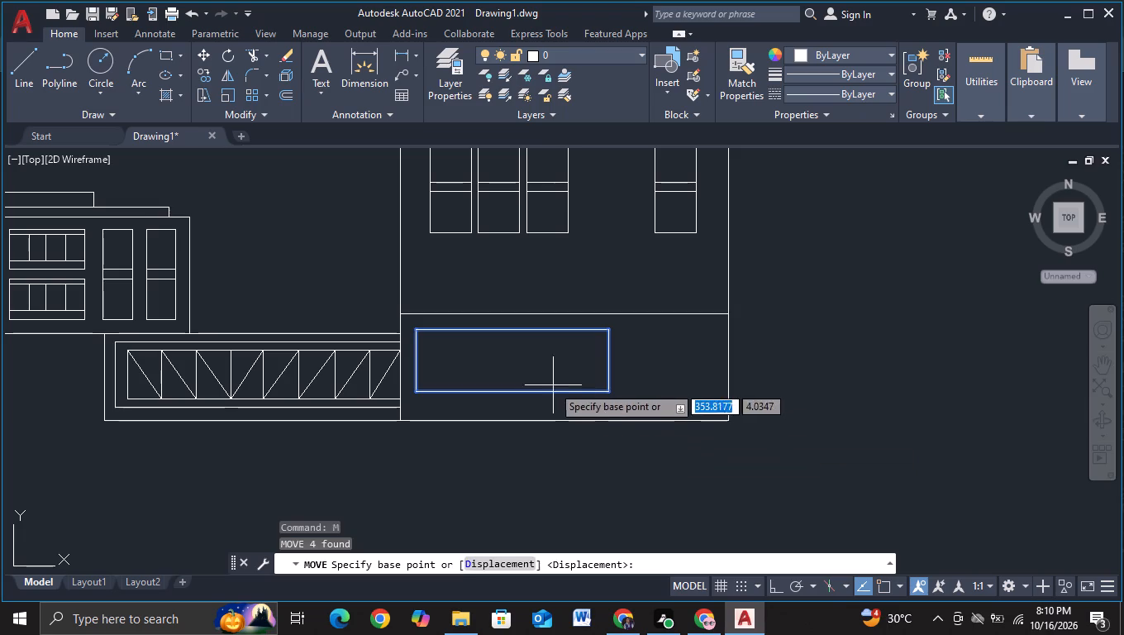
left_click(543, 373)
left_click(543, 381)
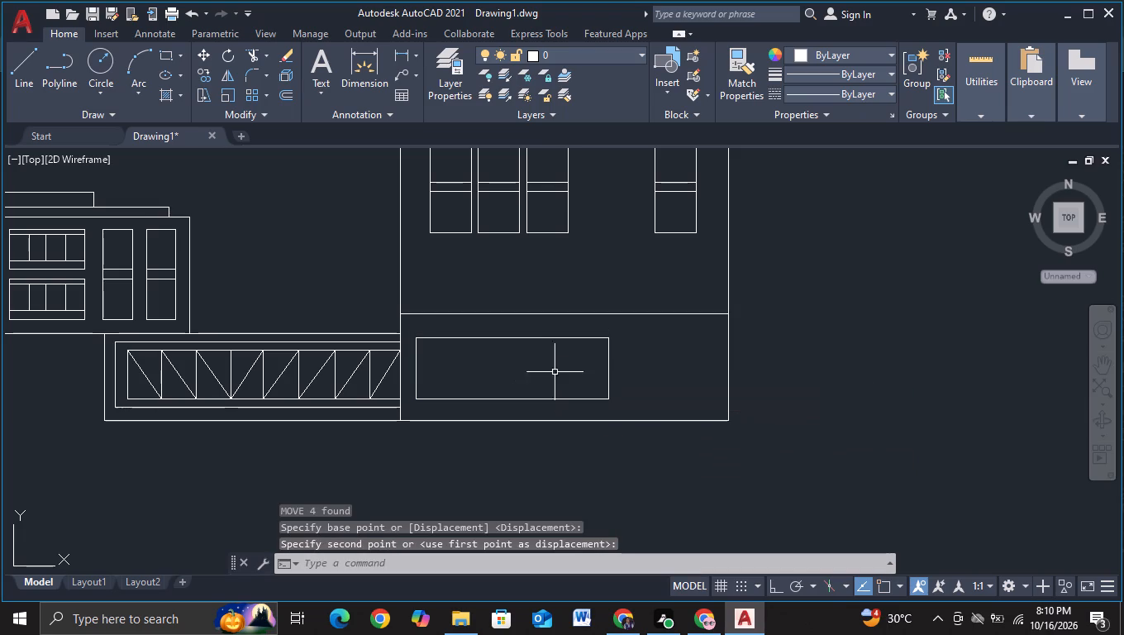
Draw a vertical line about 25 units up from the dividing line near the truss wing, and a horizontal line across the block from its top.
middle_click_drag(572, 280, 585, 387)
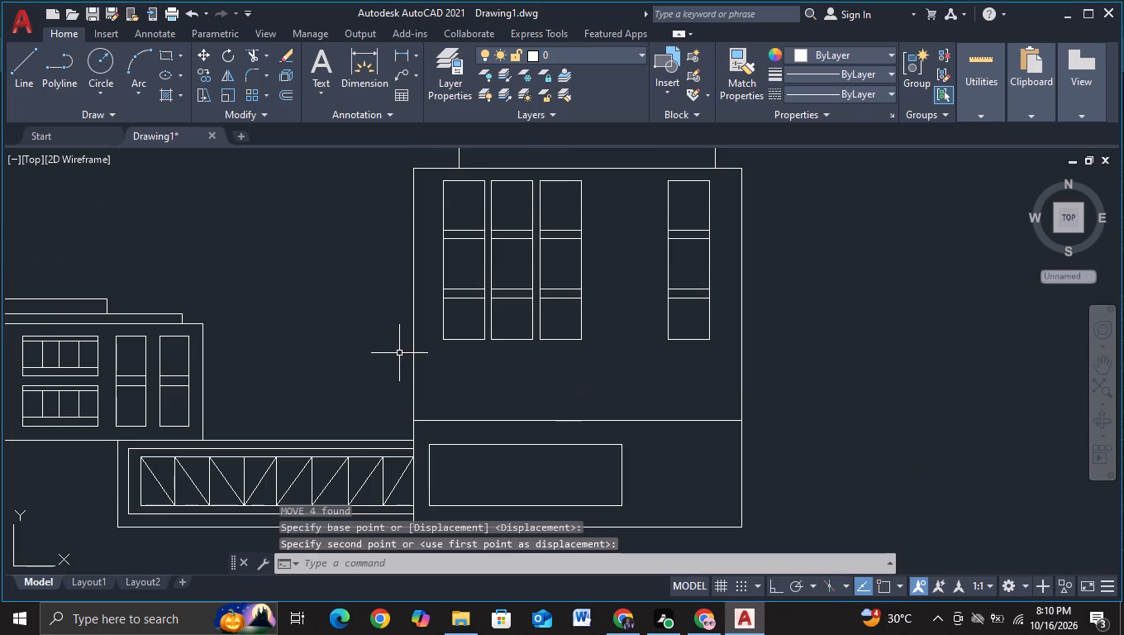
left_click(21, 77)
scroll(450, 419, "up", 2)
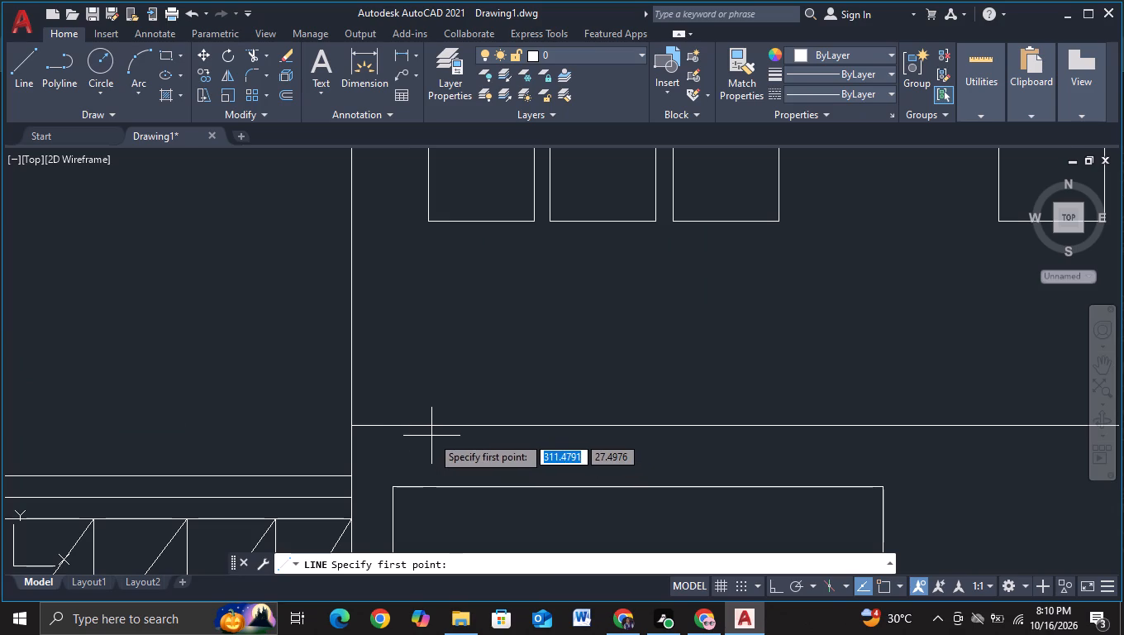
left_click(433, 436)
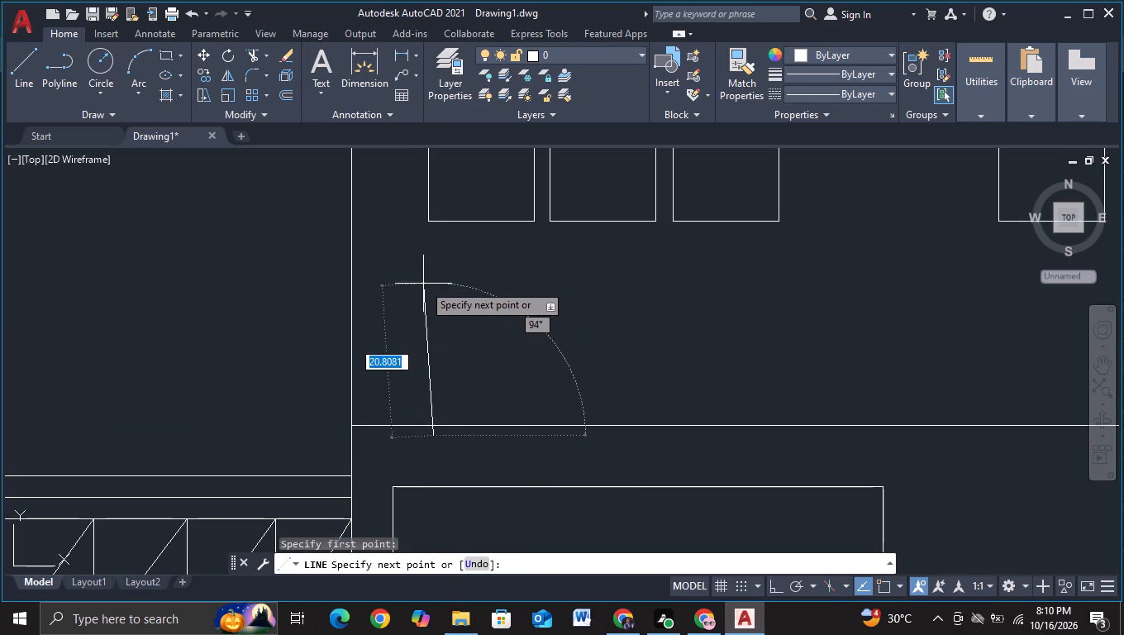
key("F8")
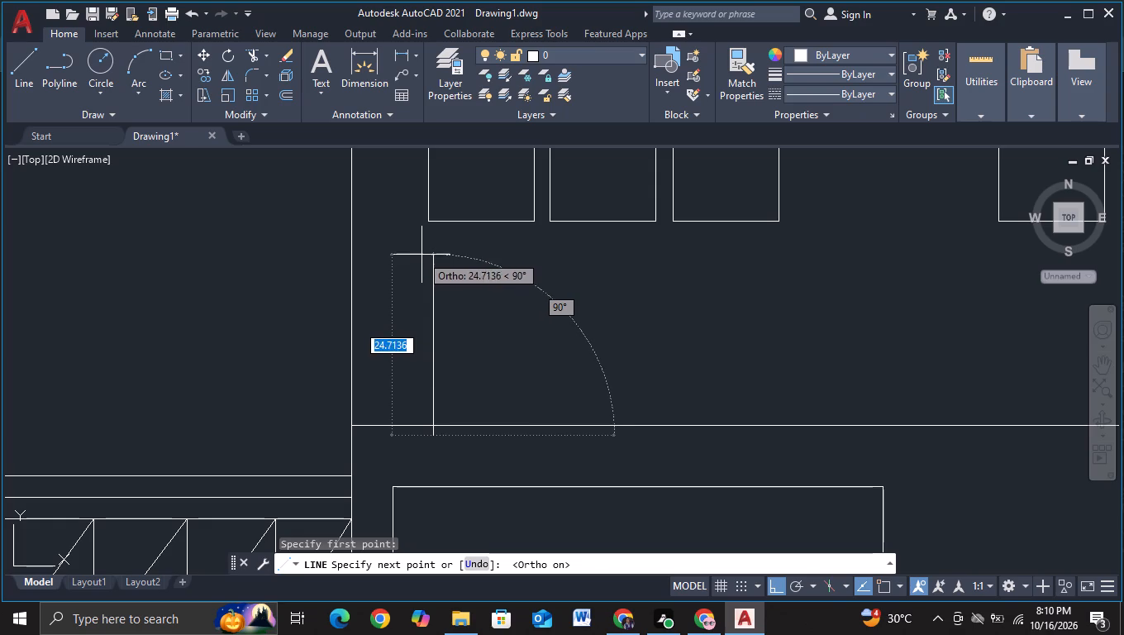
left_click(421, 254)
left_click(316, 251)
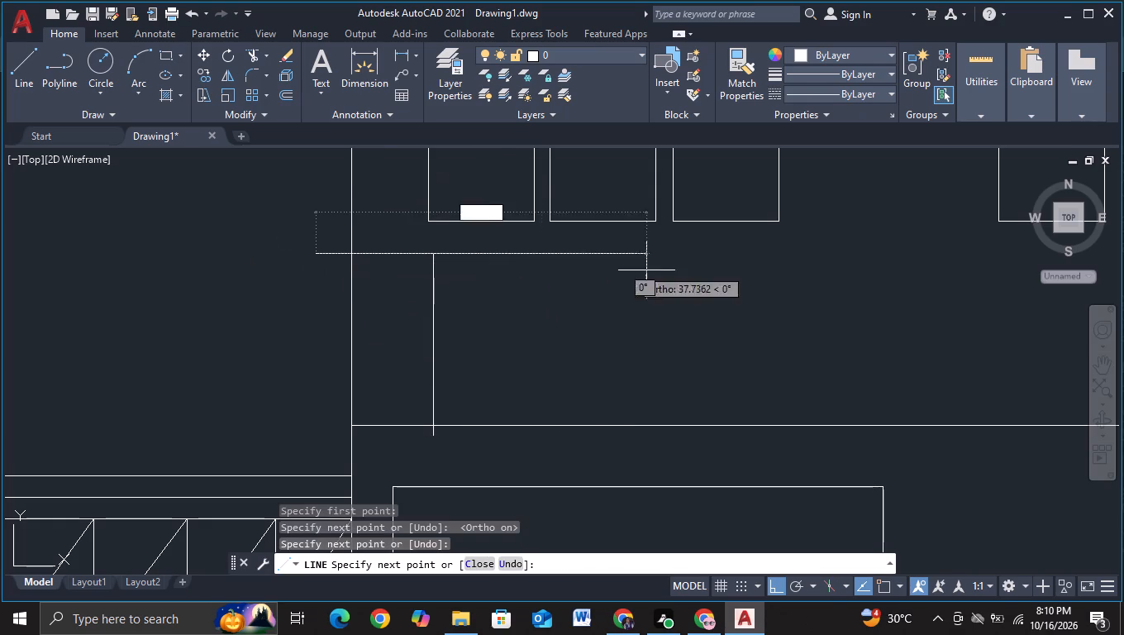
middle_click_drag(835, 277, 0, 251)
left_click(274, 241)
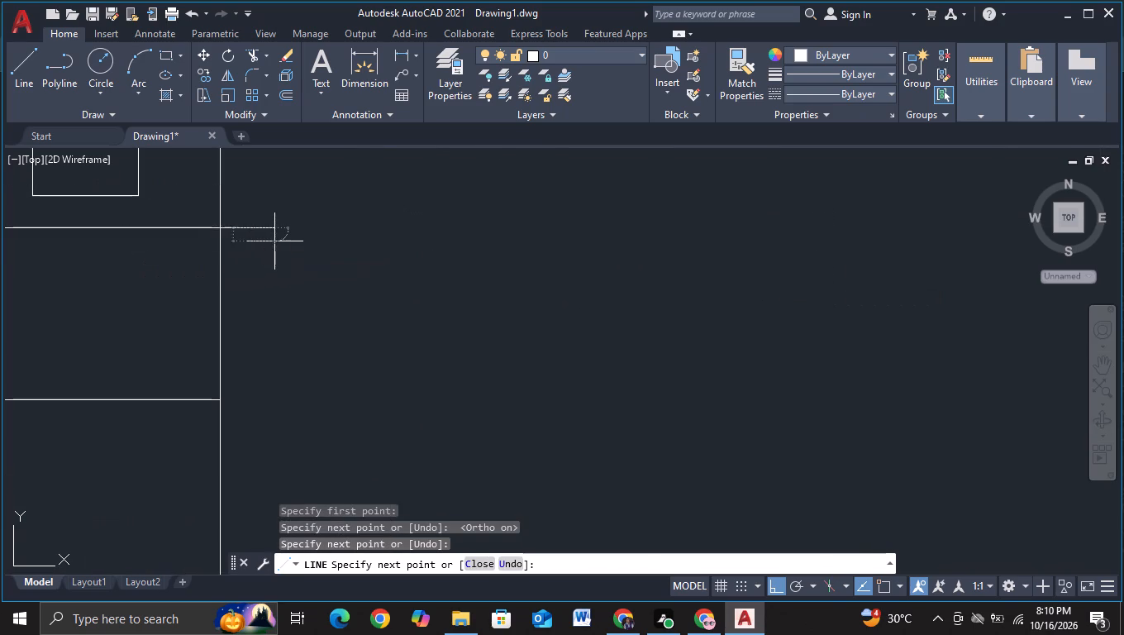
key("Escape")
Trim the new lines' overhanging ends and the tall block's truss-side wall between the two horizontal lines, leaving a recessed middle band.
left_click(247, 55)
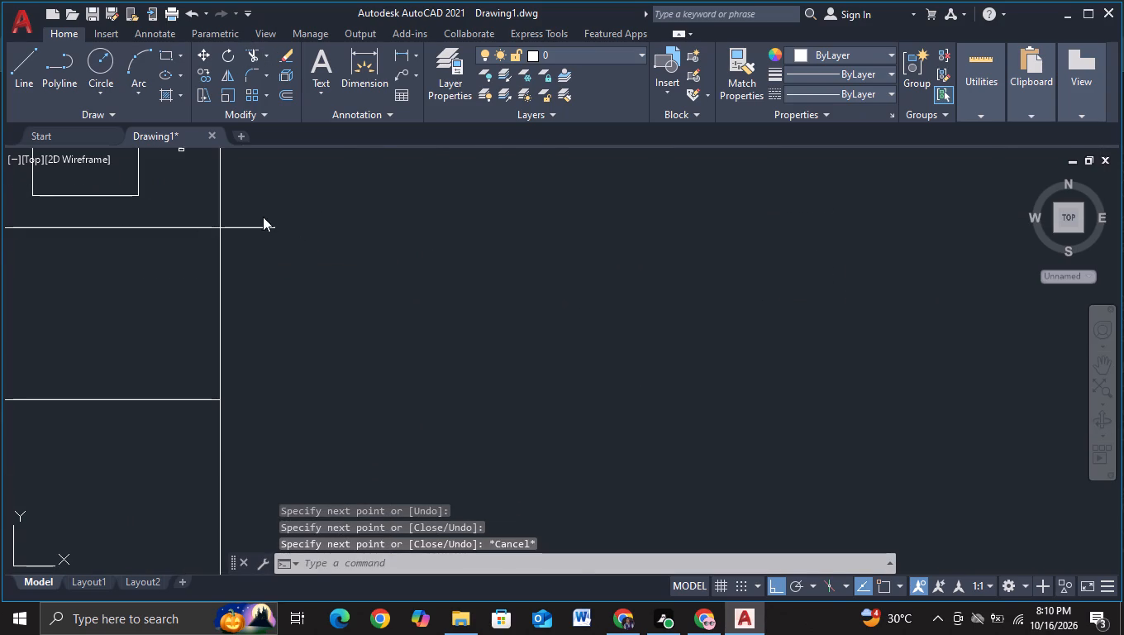
left_click_drag(249, 200, 255, 305)
scroll(264, 306, "down", 3)
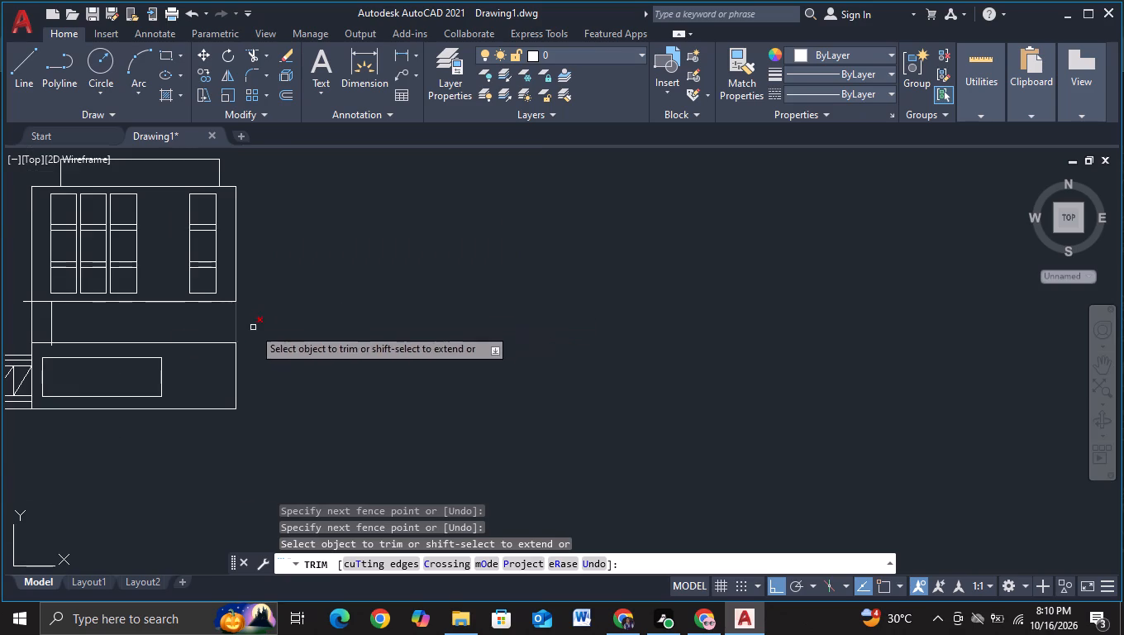
middle_click_drag(145, 315, 608, 330)
scroll(593, 341, "up", 1)
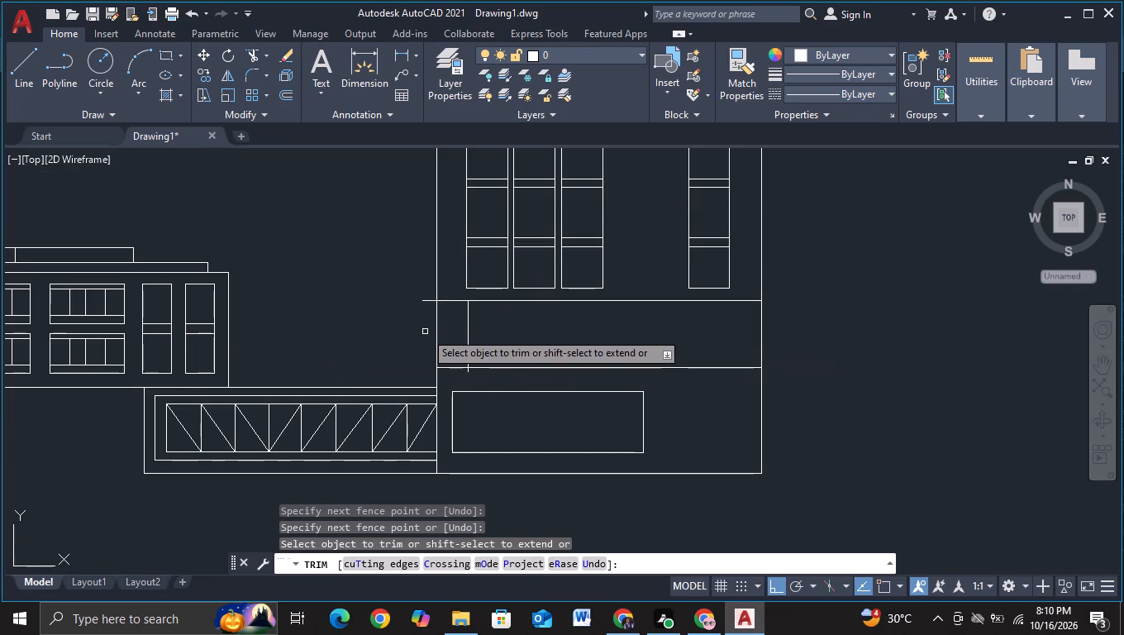
left_click_drag(425, 332, 456, 330)
scroll(466, 364, "up", 2)
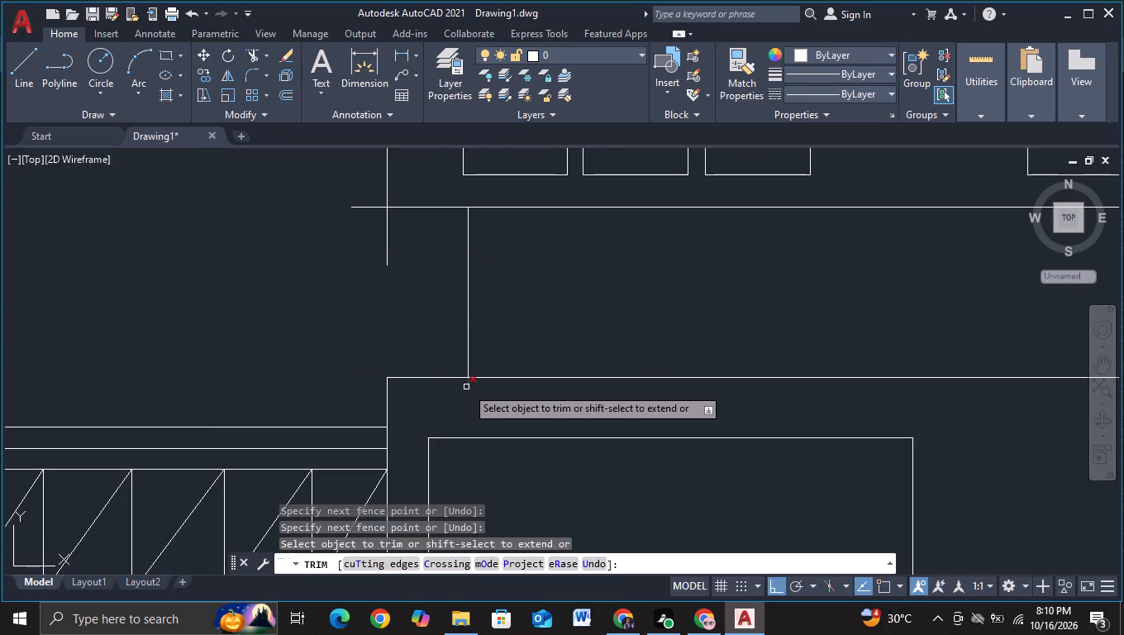
left_click(466, 387)
left_click_drag(374, 211, 408, 246)
left_click_drag(359, 190, 364, 245)
scroll(372, 258, "down", 1)
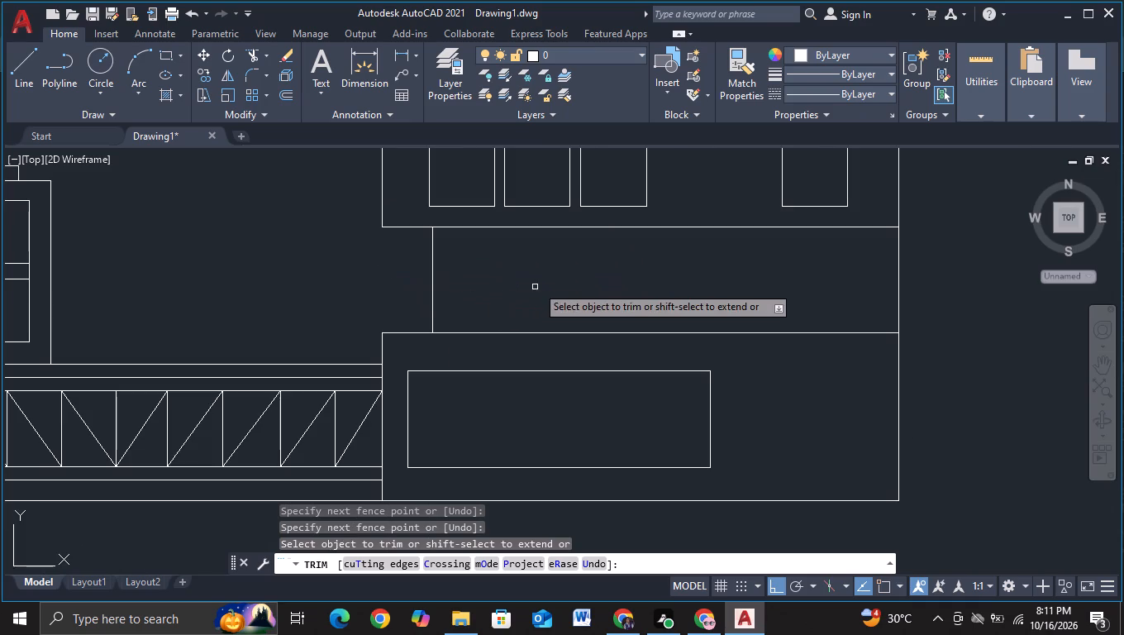
scroll(540, 284, "down", 1)
middle_click_drag(821, 295, 707, 286)
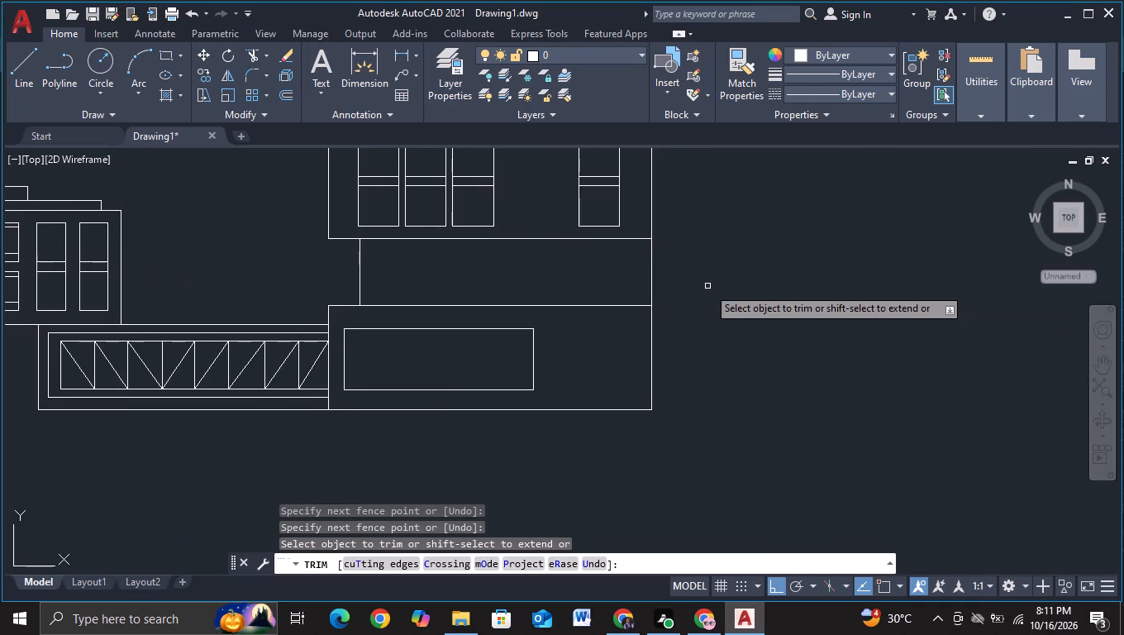
key("Escape")
Move the top line of the tall block's roof box about 4 units straight down.
scroll(722, 301, "down", 1)
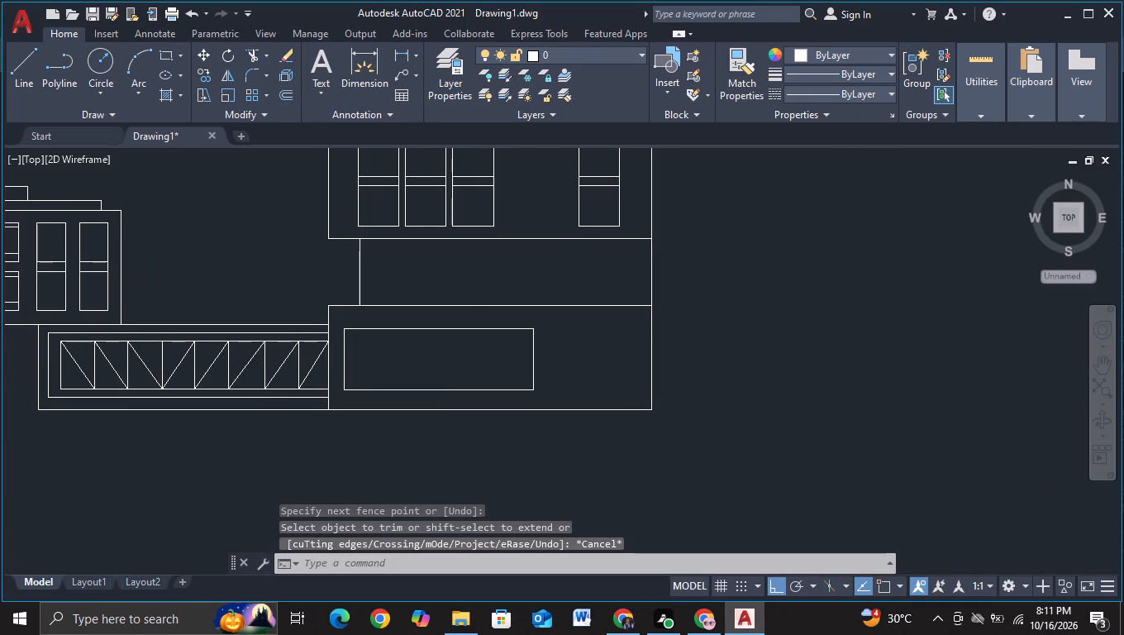
middle_click_drag(751, 336, 798, 279)
scroll(798, 284, "down", 1)
middle_click_drag(810, 313, 746, 401)
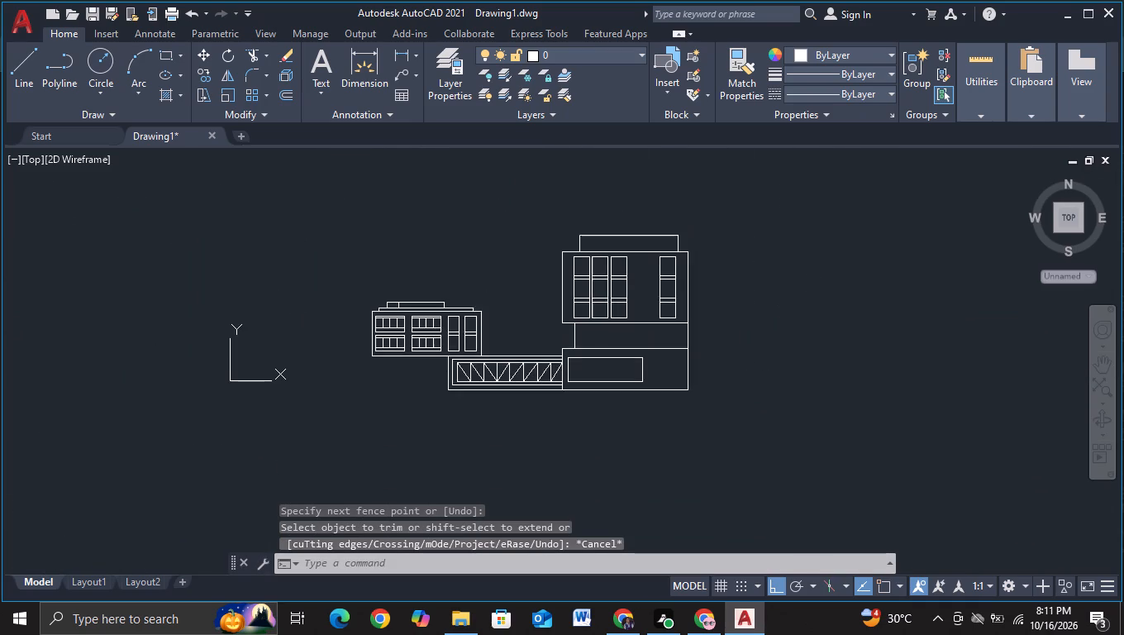
scroll(746, 401, "up", 1)
middle_click_drag(732, 321, 729, 380)
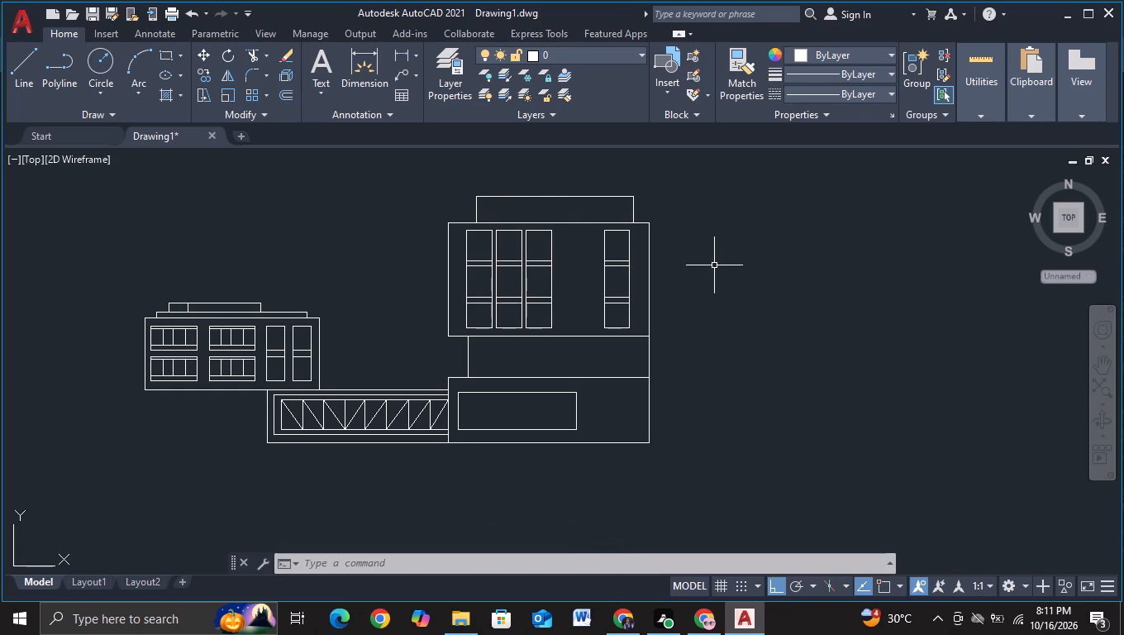
left_click(516, 193)
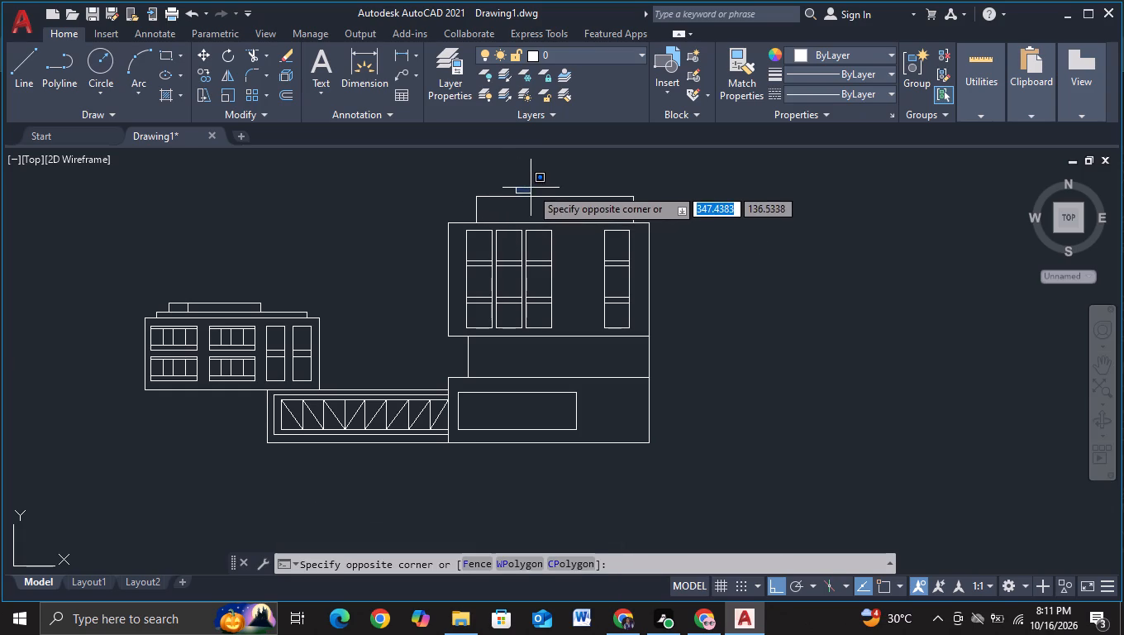
key("Escape")
left_click(536, 197)
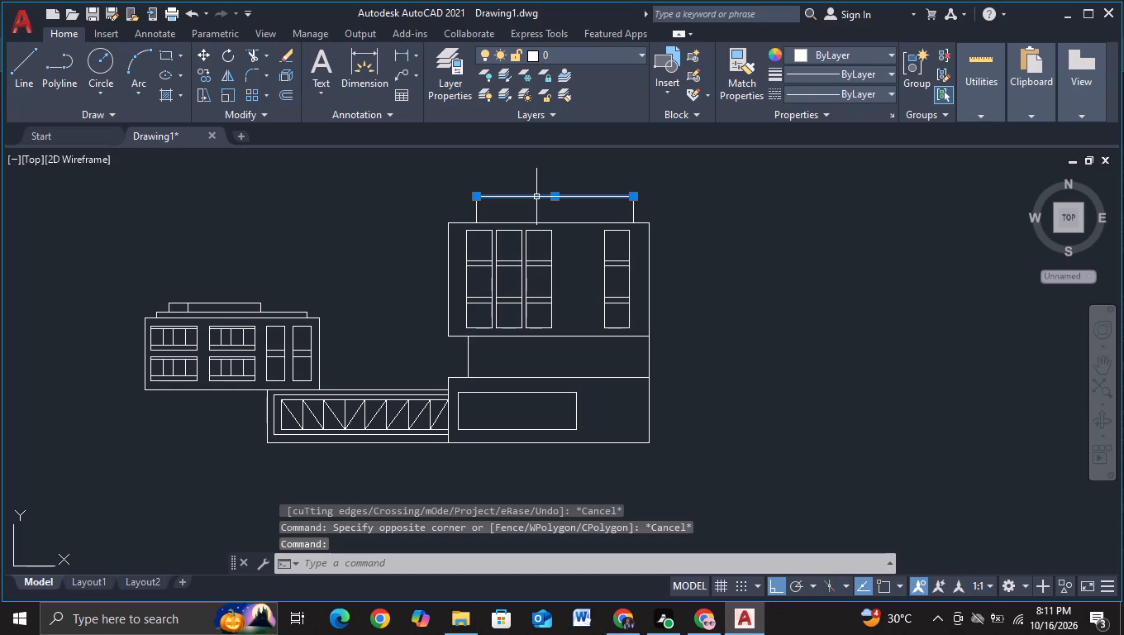
key("m")
left_click(574, 232)
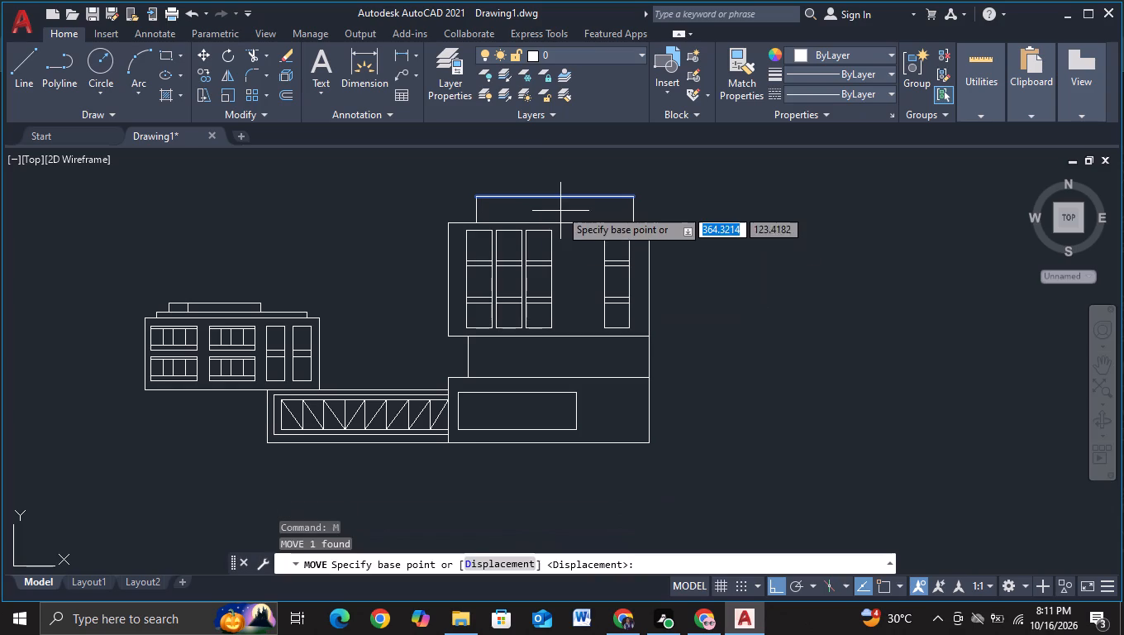
left_click(559, 196)
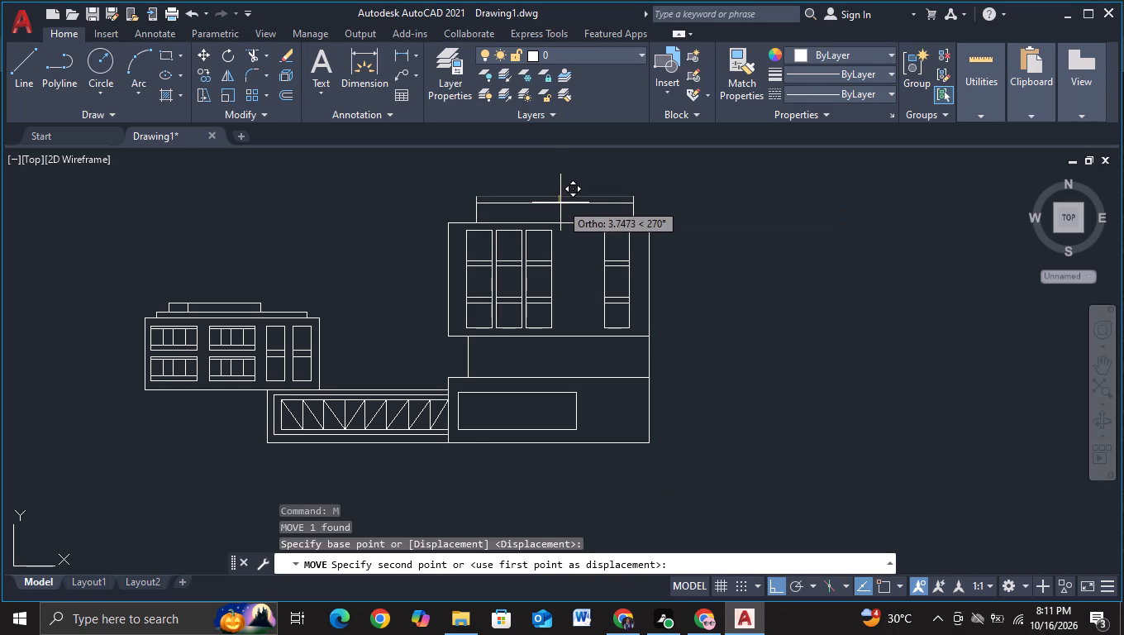
left_click(560, 203)
Trim the ends of the roof box's two side lines that project above its top line.
left_click(256, 57)
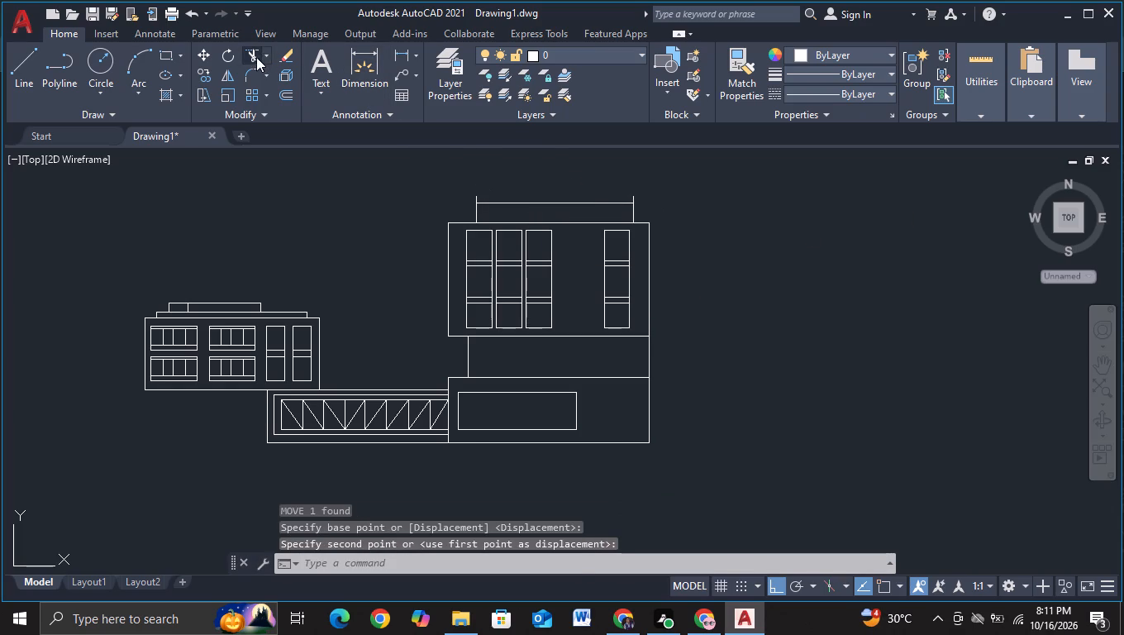
left_click(474, 195)
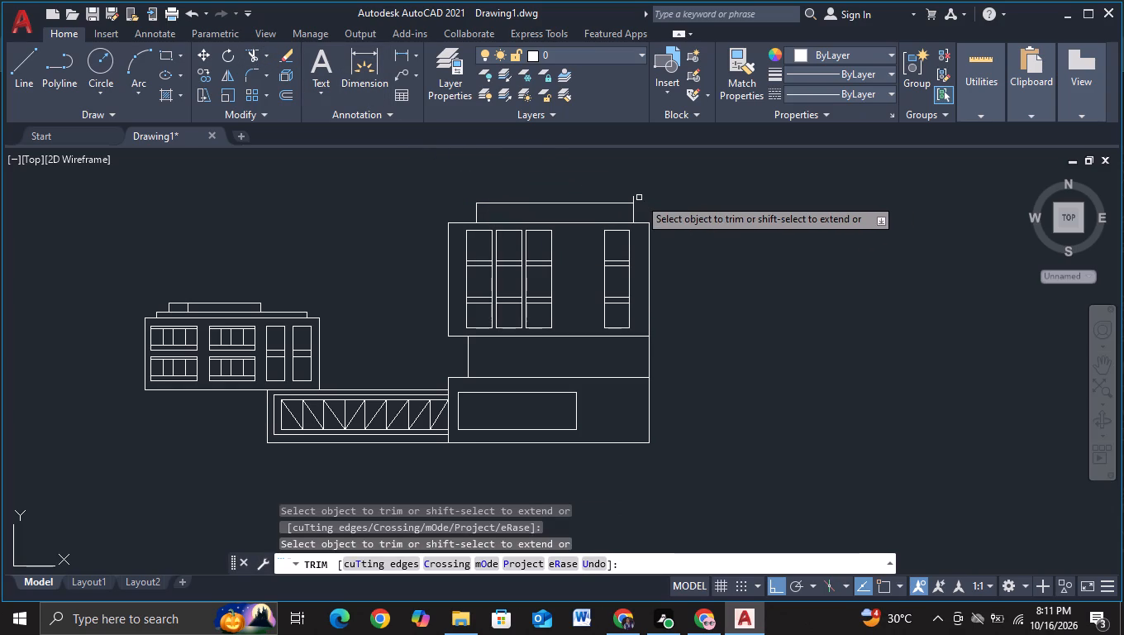
left_click(631, 197)
scroll(712, 191, "down", 1)
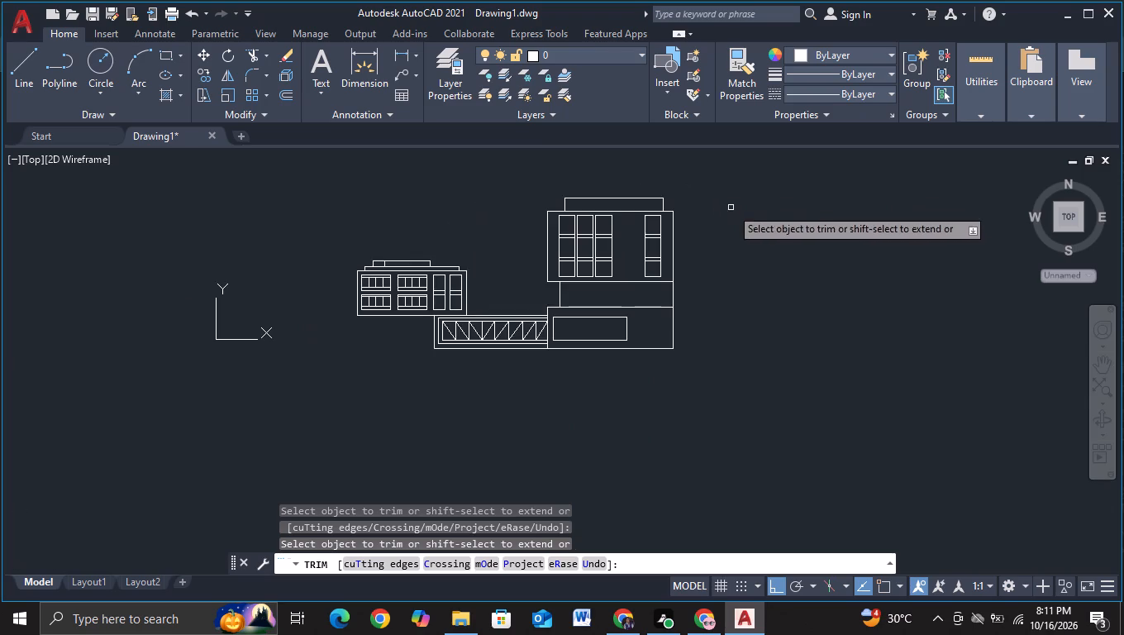
middle_click_drag(775, 309, 798, 253)
scroll(780, 303, "down", 1)
key("Escape")
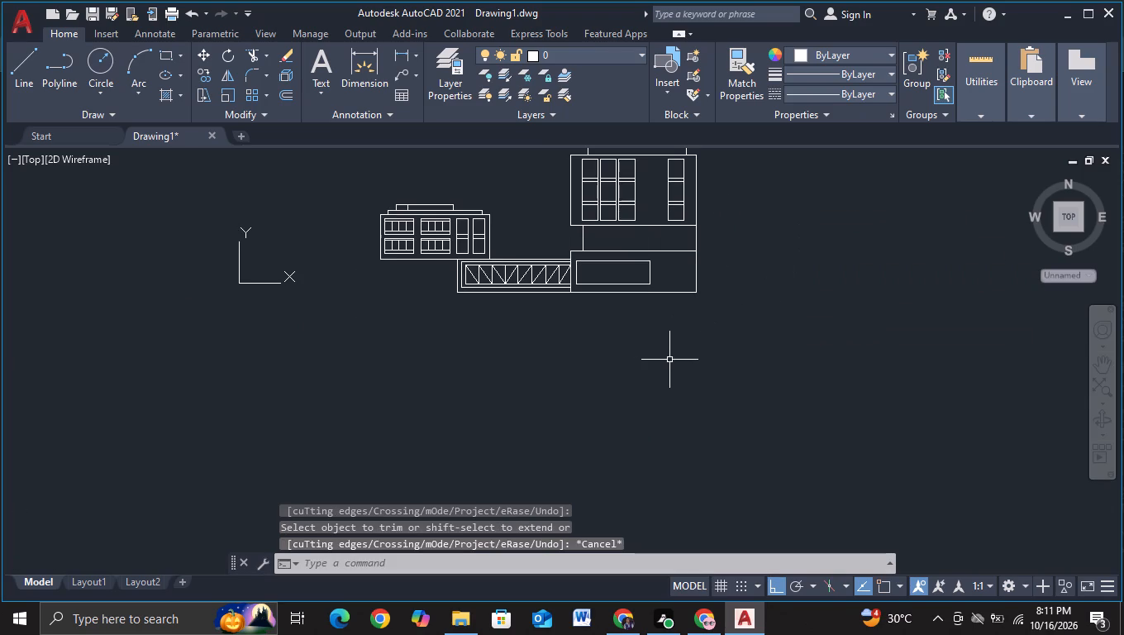
Move the tall block's single separate window column slightly sideways, towards the outer wall away from the truss wing.
scroll(674, 362, "down", 2)
middle_click_drag(704, 369, 680, 332)
scroll(674, 336, "up", 2)
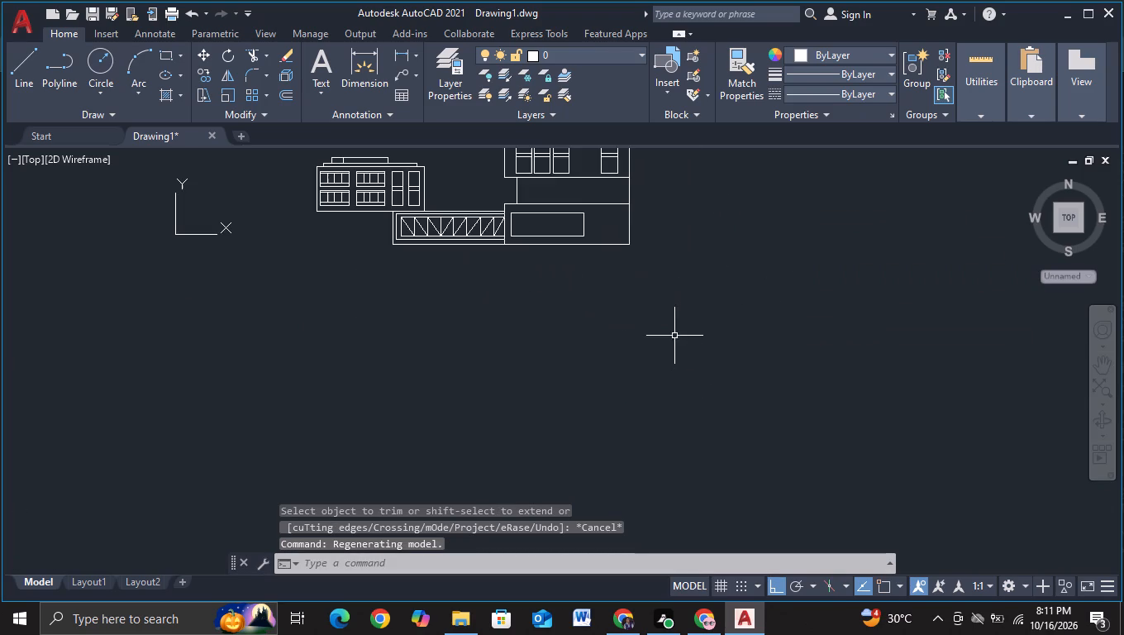
middle_click_drag(652, 339, 679, 436)
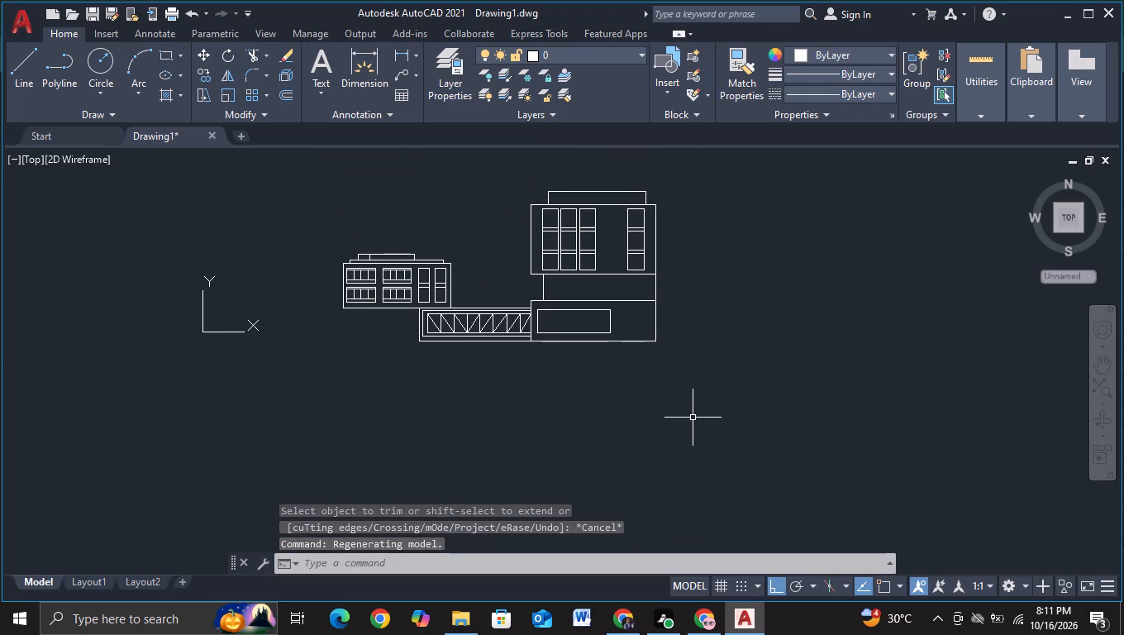
middle_click_drag(734, 300, 739, 360)
scroll(739, 360, "up", 1)
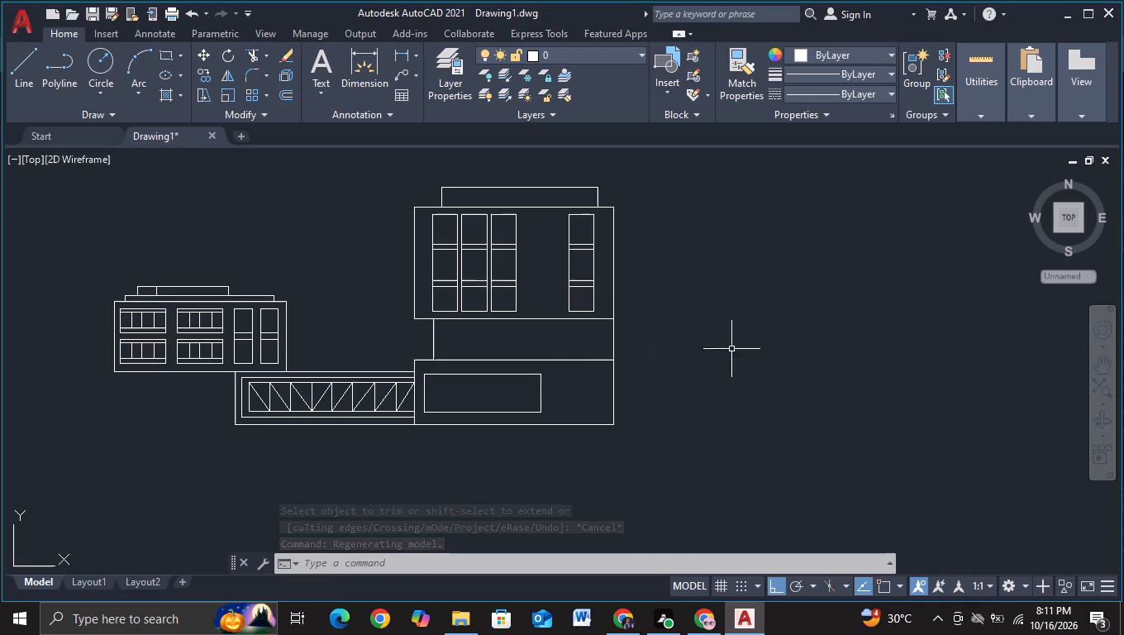
left_click(564, 212)
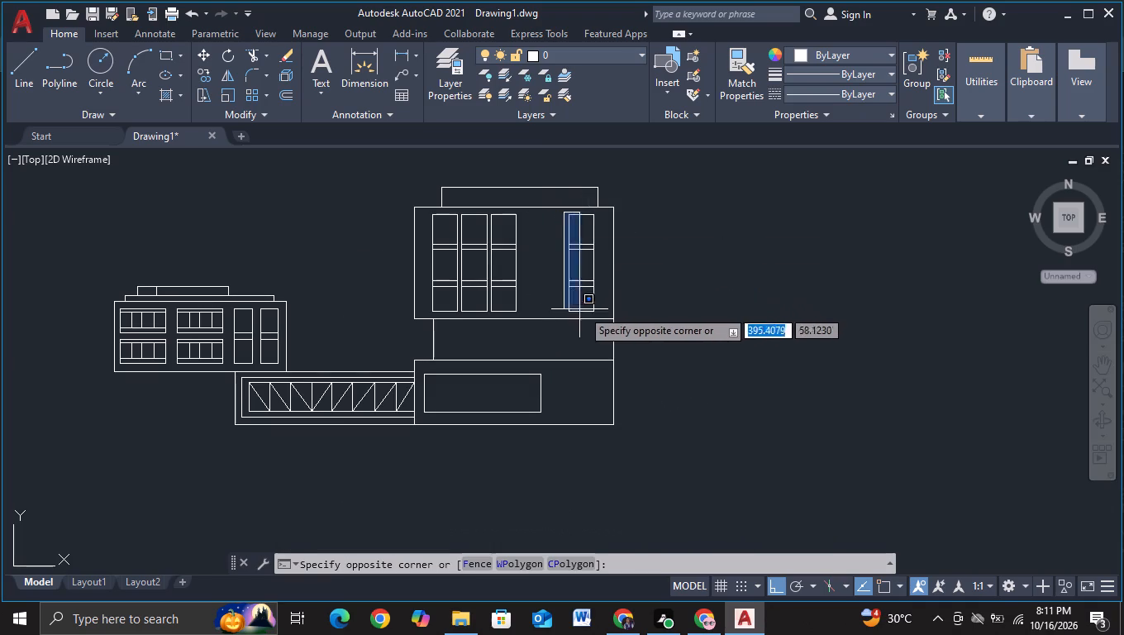
left_click(598, 315)
key("m")
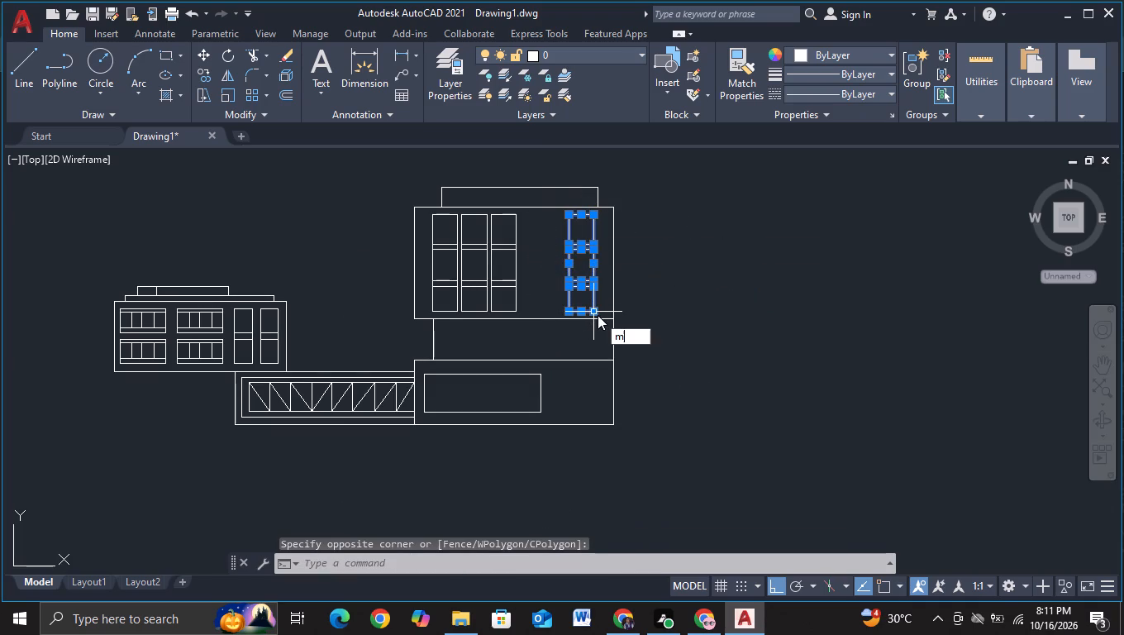
left_click(642, 352)
left_click(581, 285)
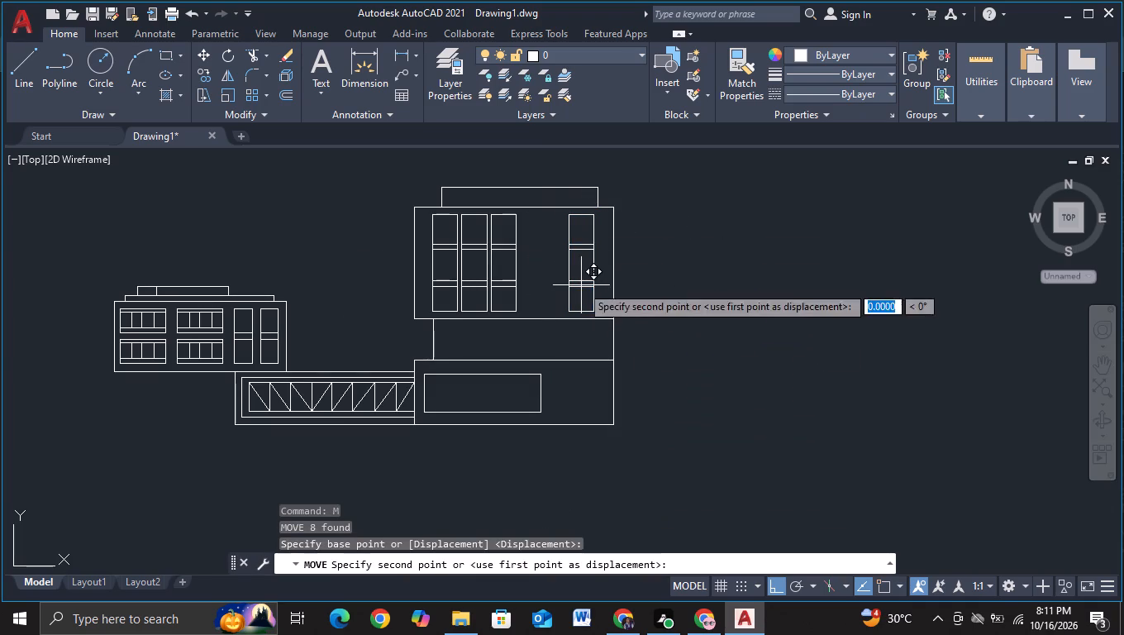
left_click(588, 286)
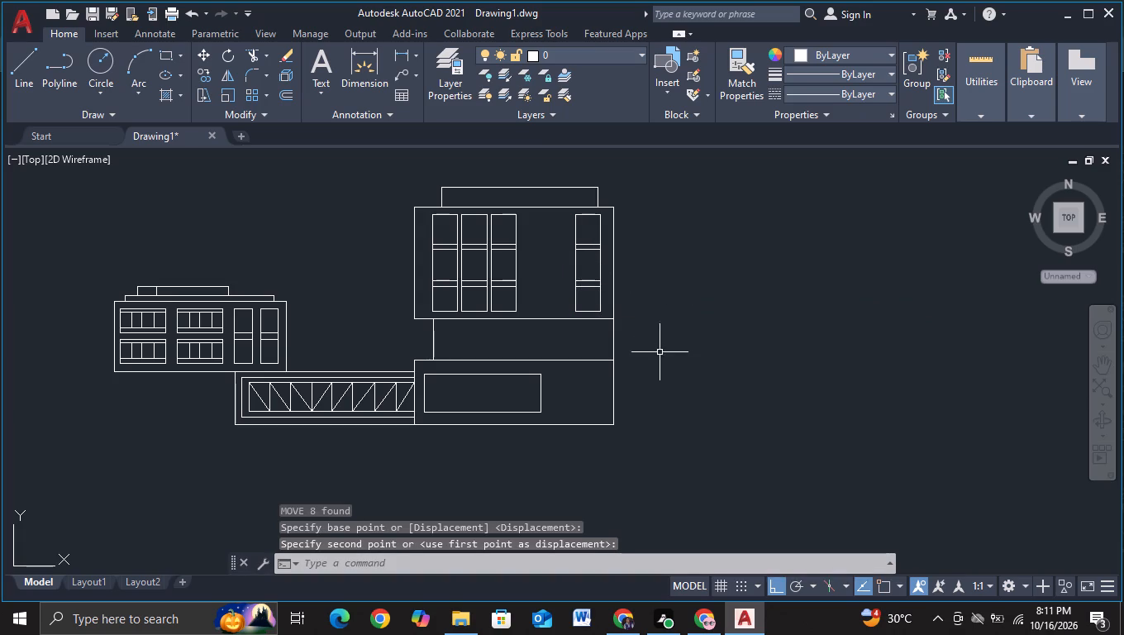
Move the tall block's group of three window columns slightly sideways, towards the wall on the truss-wing side.
middle_click_drag(660, 352, 700, 322)
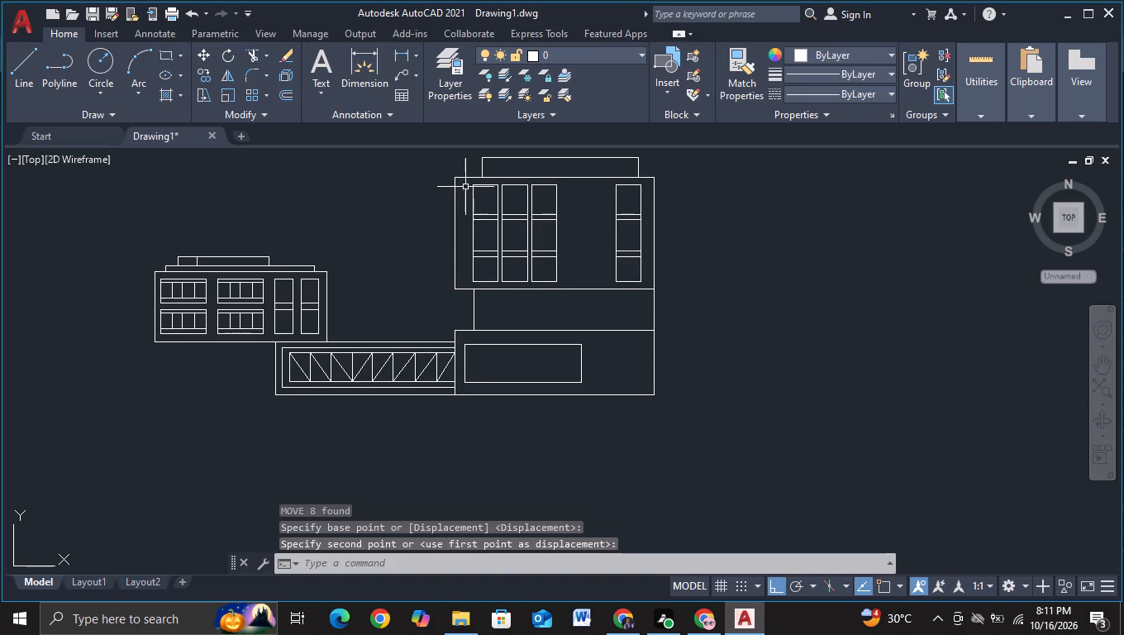
left_click(465, 182)
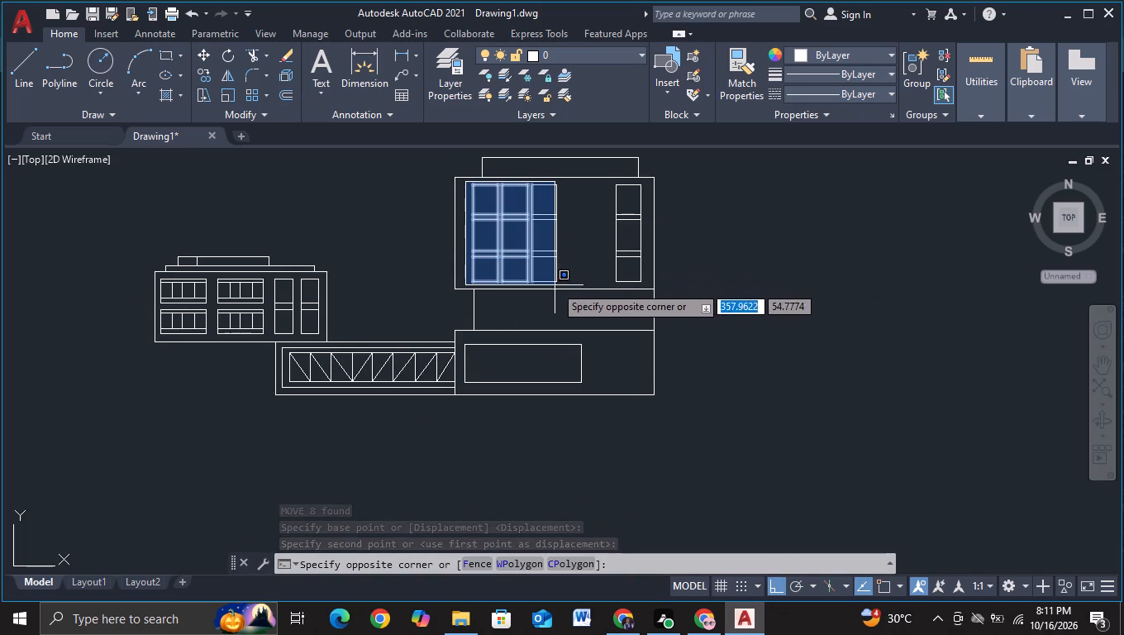
left_click(561, 288)
key("m")
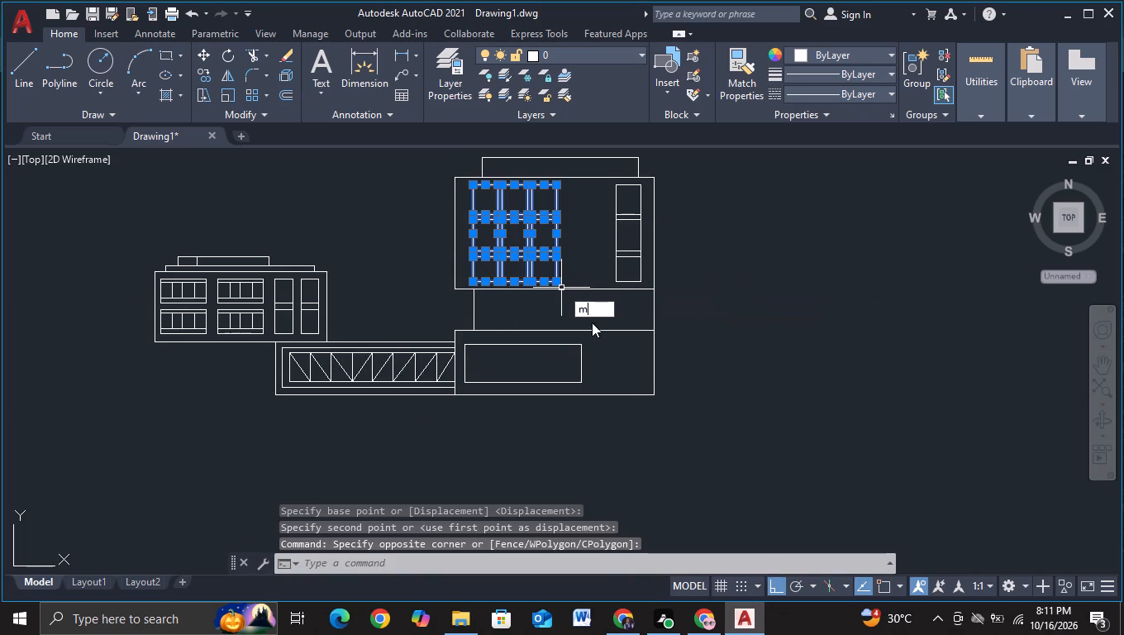
left_click(593, 324)
left_click(532, 250)
left_click(526, 250)
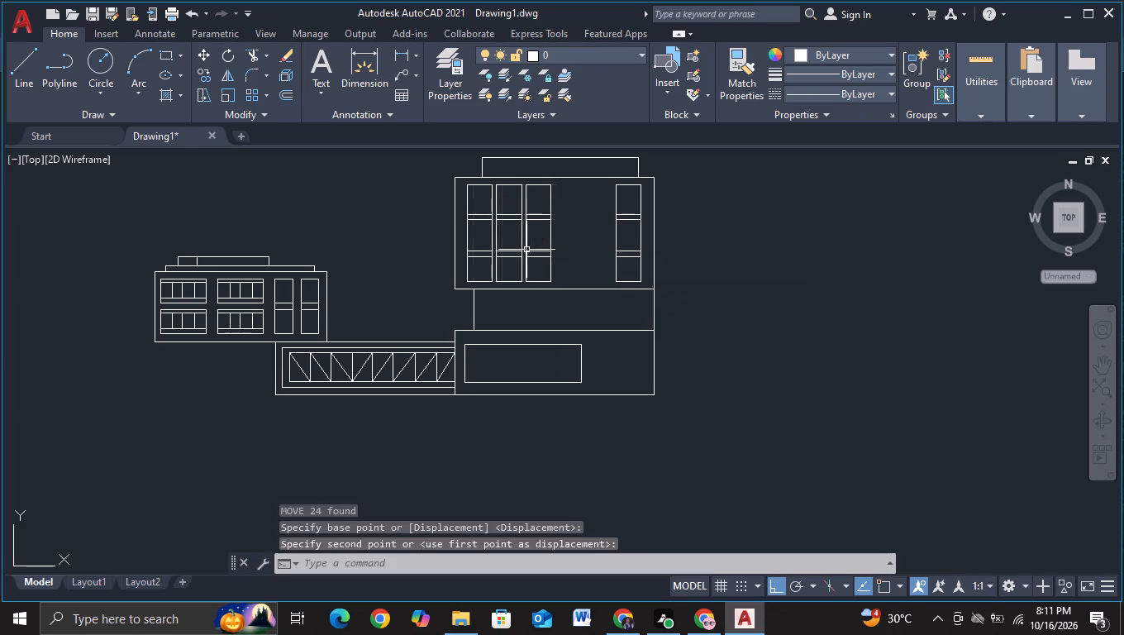
Move the lines of the tall block's base section below the recessed band, together with its wide inner rectangle.
middle_click_drag(780, 364, 784, 337)
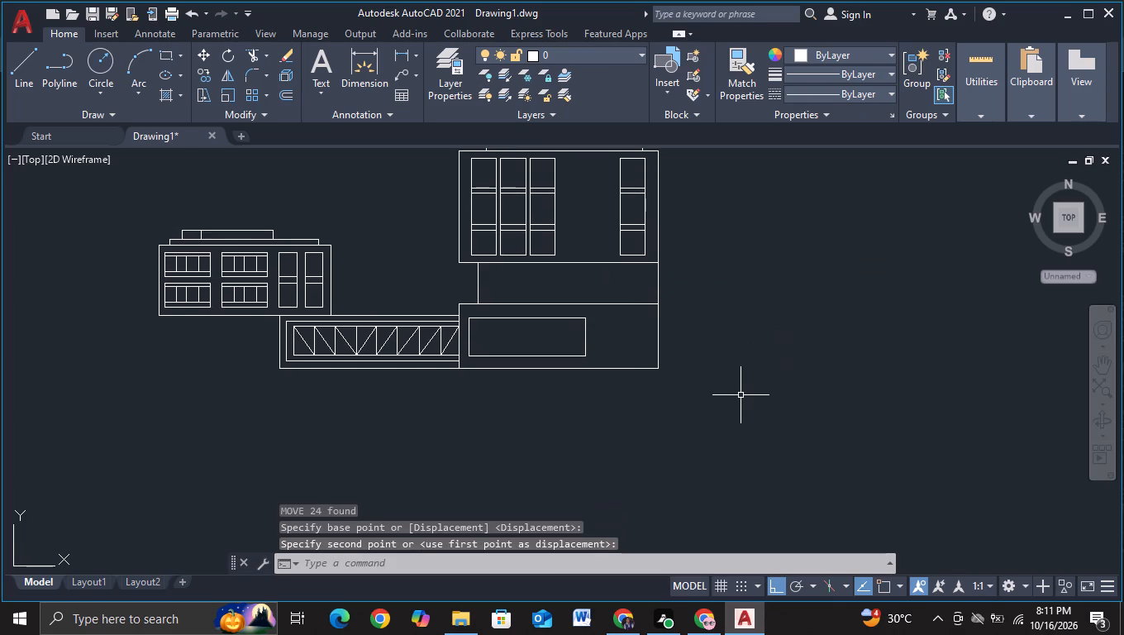
middle_click_drag(727, 402, 722, 365)
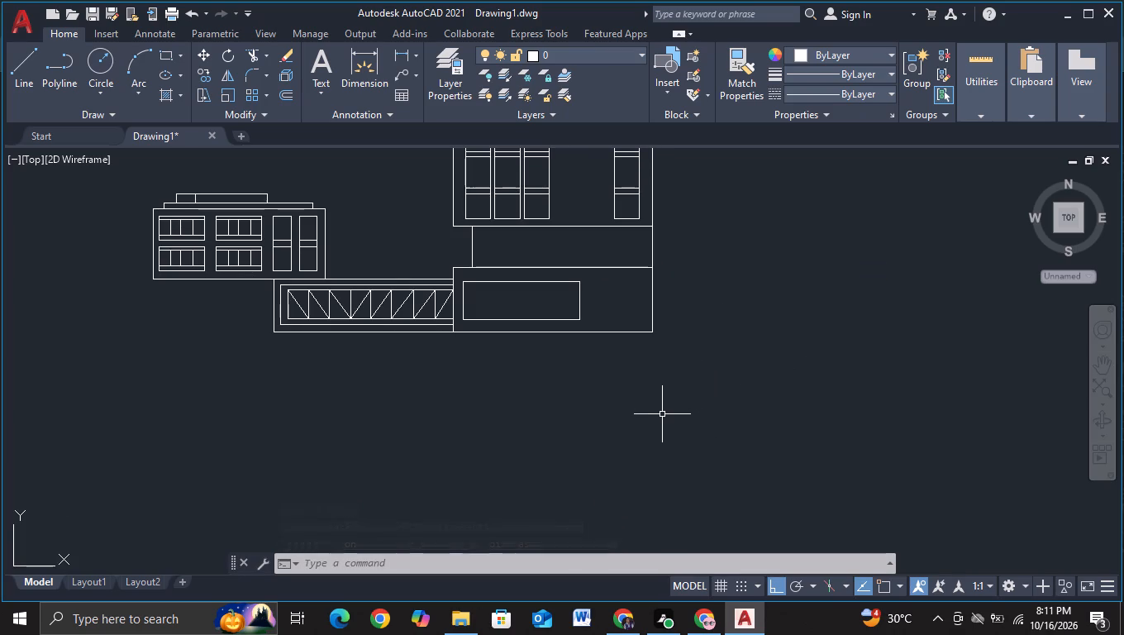
middle_click_drag(560, 411, 565, 386)
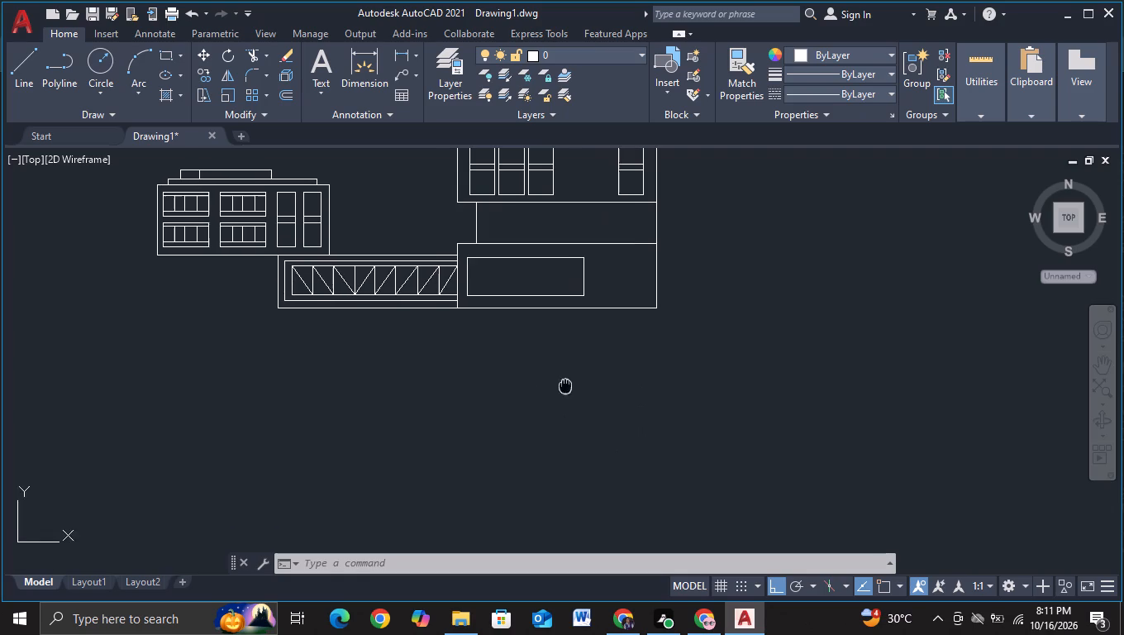
left_click(454, 226)
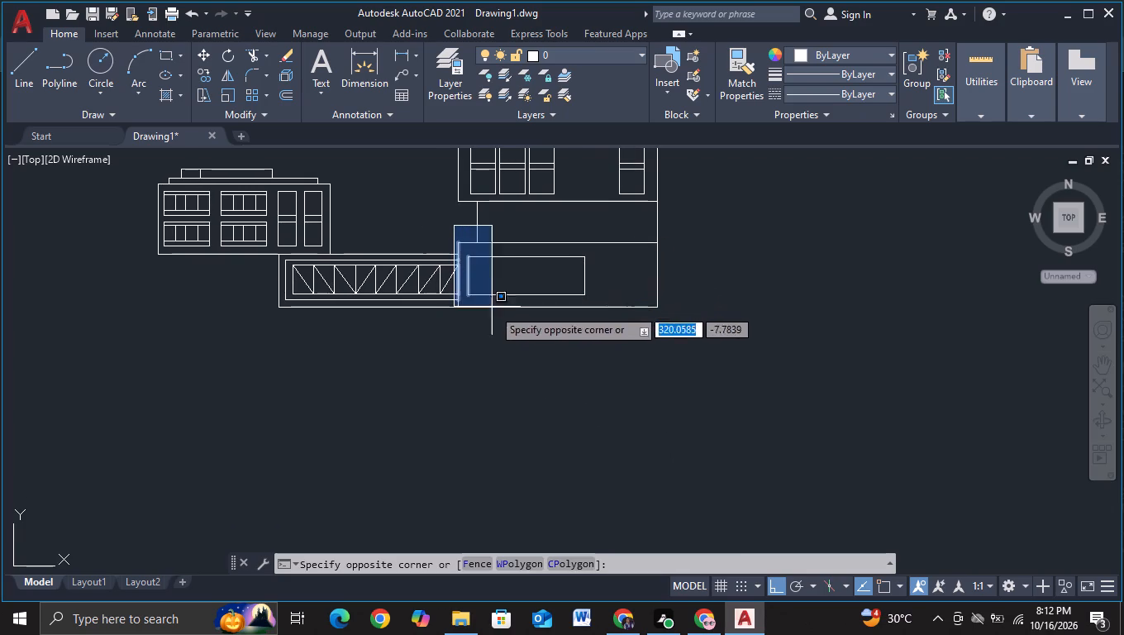
left_click(708, 337)
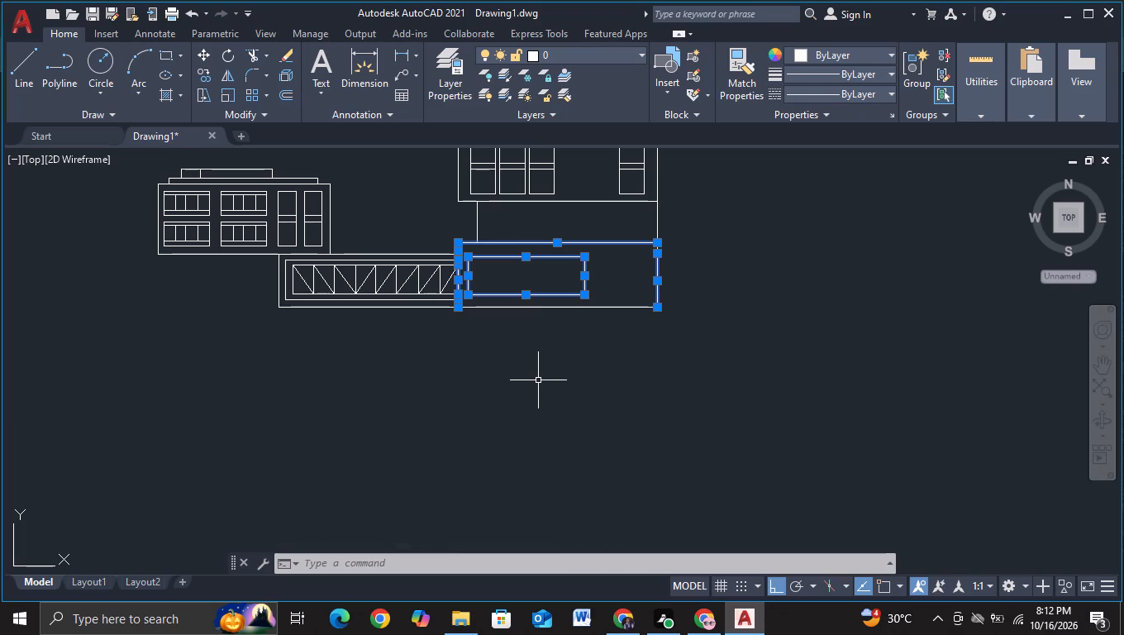
key("m")
left_click(617, 419)
left_click(555, 280)
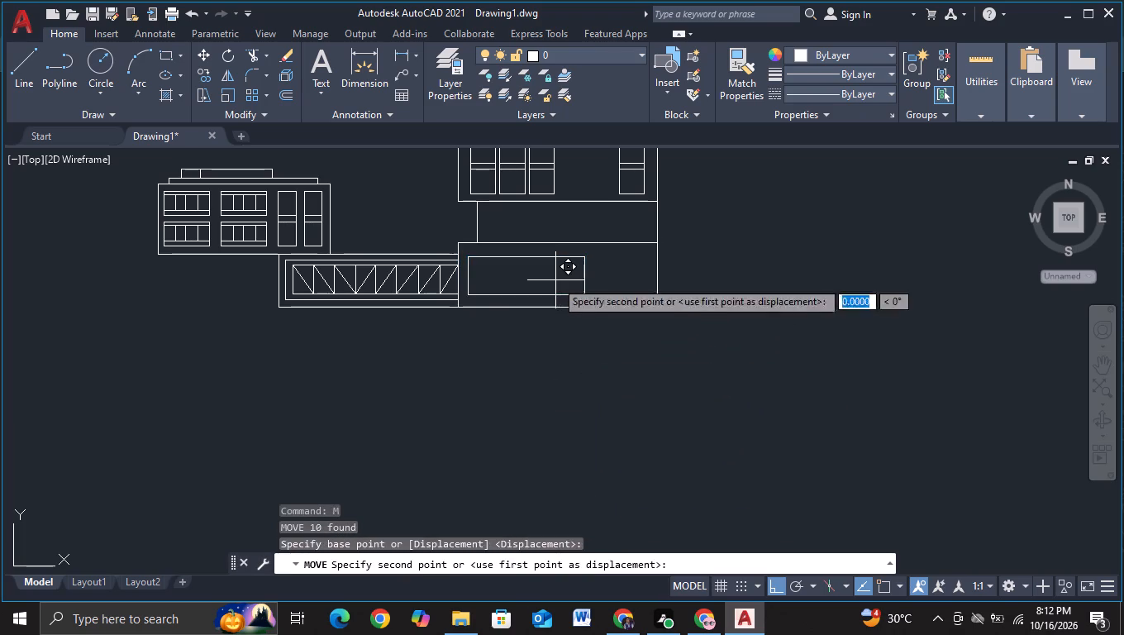
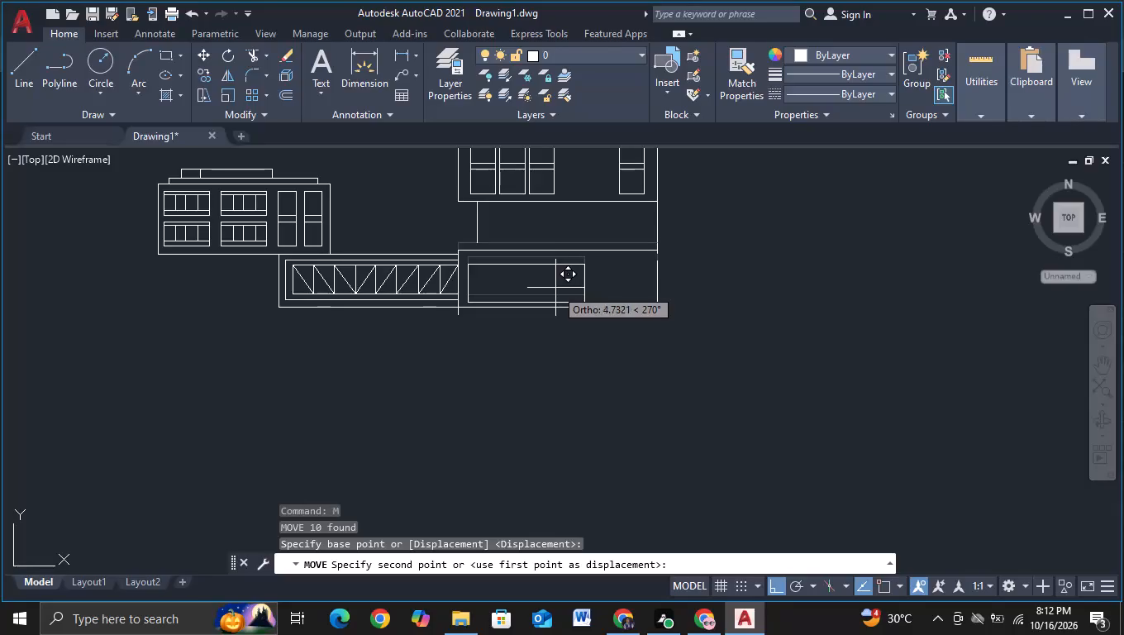
Place the tall block's moved base section, with its inner rectangle, about 5 units straight down.
left_click(555, 289)
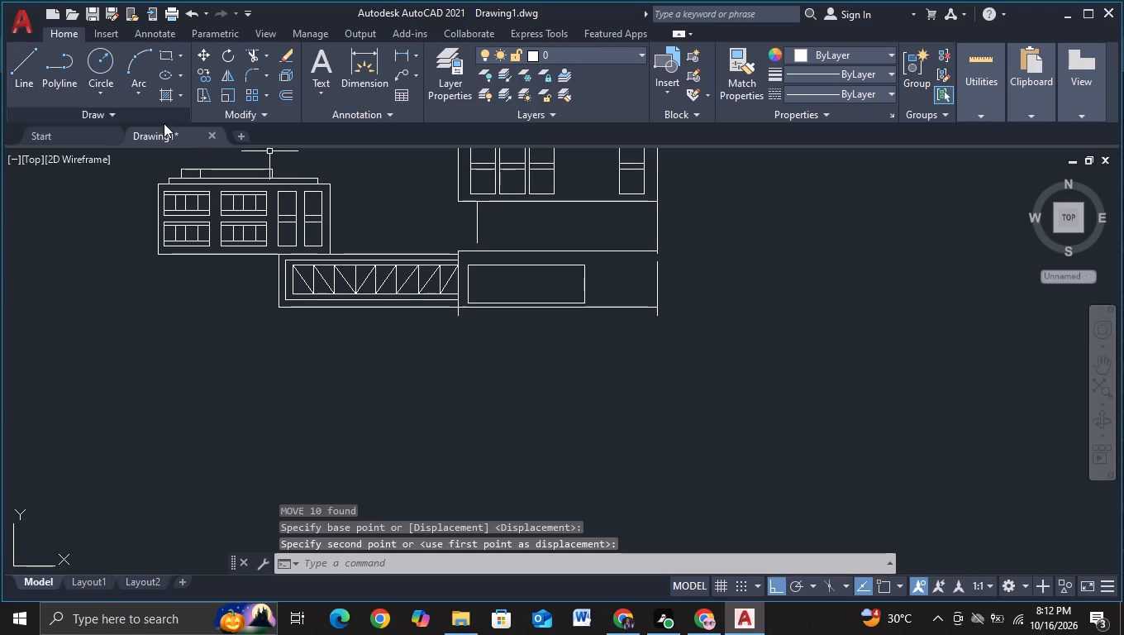
Extend the recessed band's side line and the base's outer wall line to close the gaps at the base's top line.
key("e")
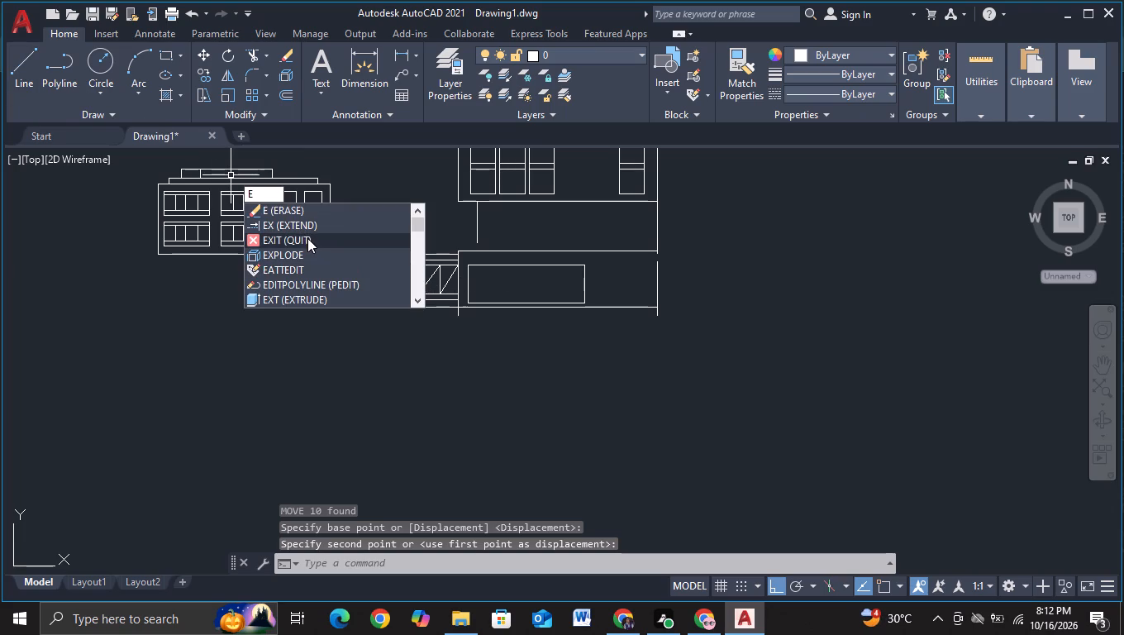
left_click(310, 228)
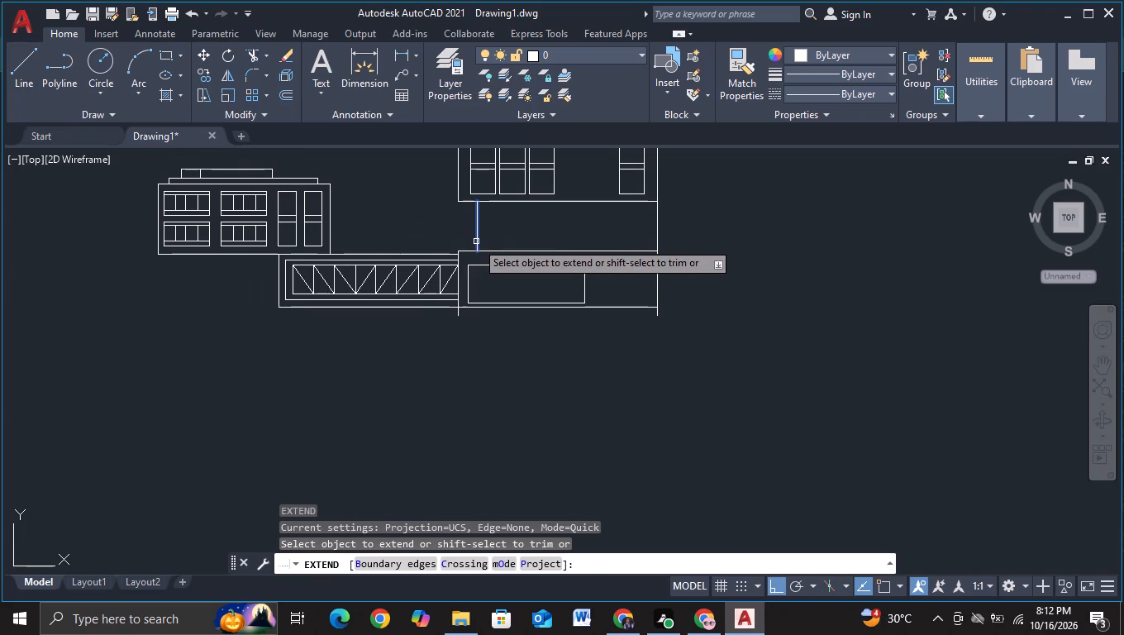
left_click(476, 241)
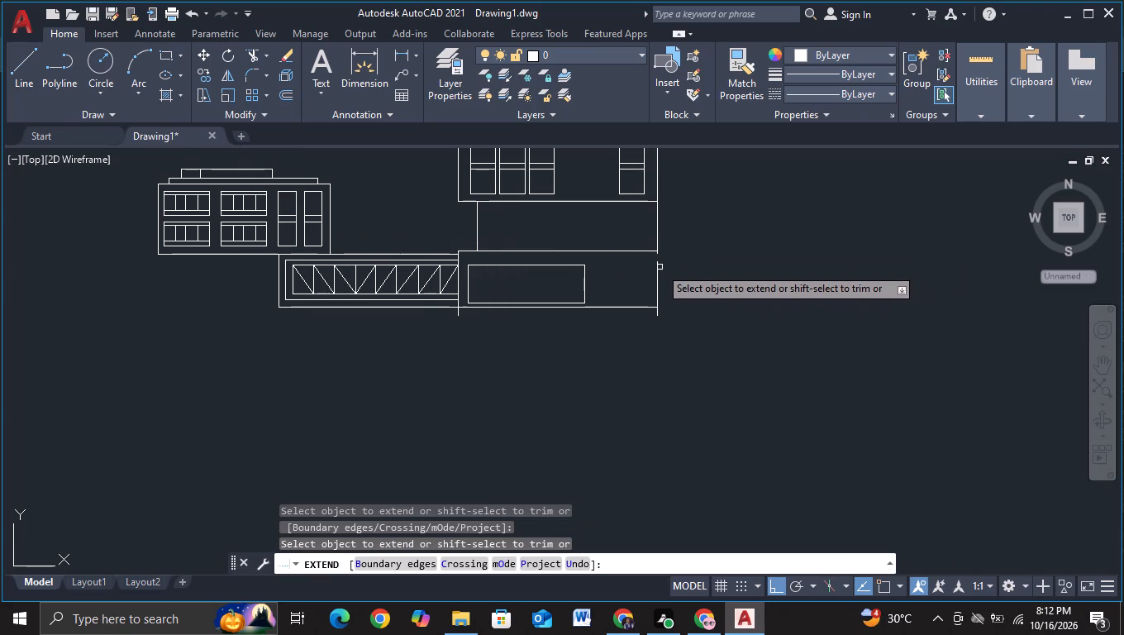
left_click(657, 267)
key("Escape")
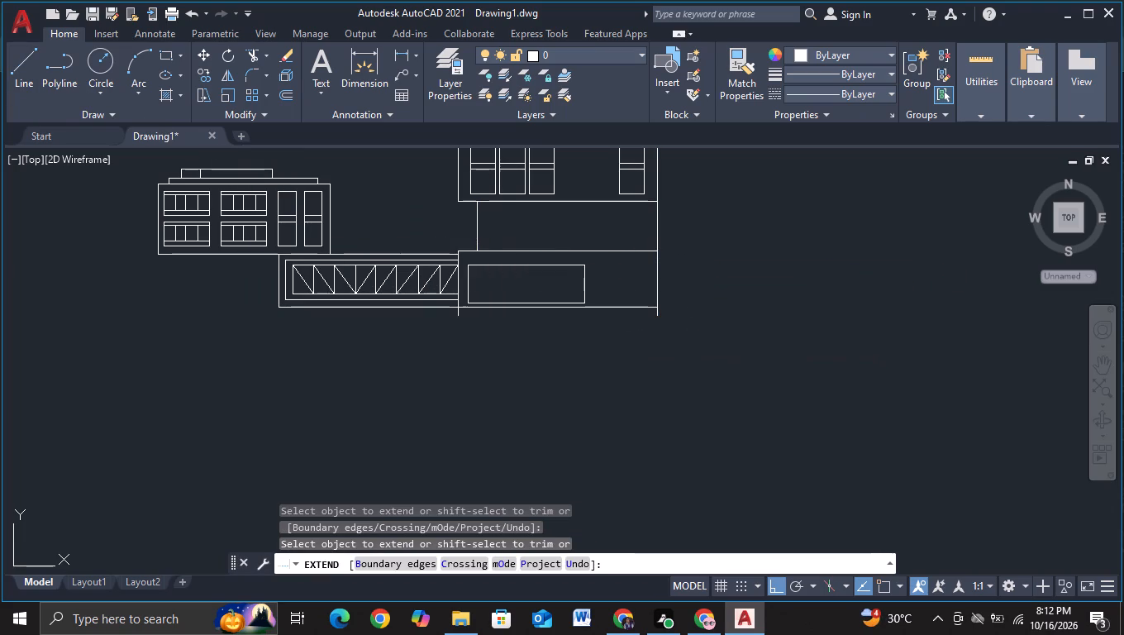
Trim the ends of the base section's two side lines that project below its bottom line.
left_click(250, 56)
scroll(502, 375, "up", 2)
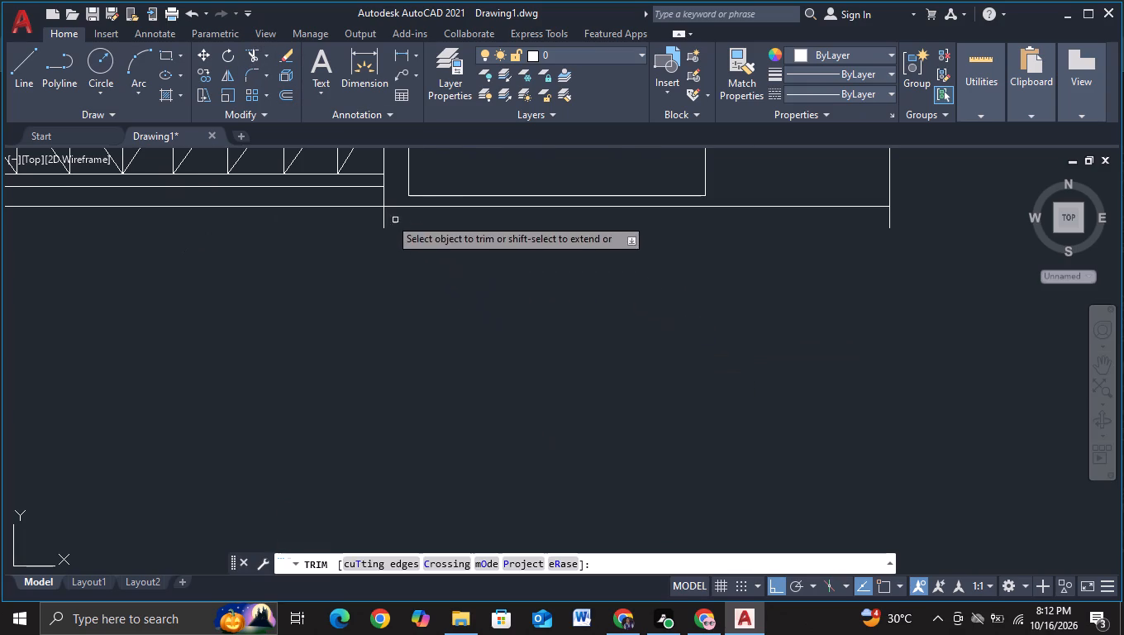
left_click_drag(358, 219, 402, 219)
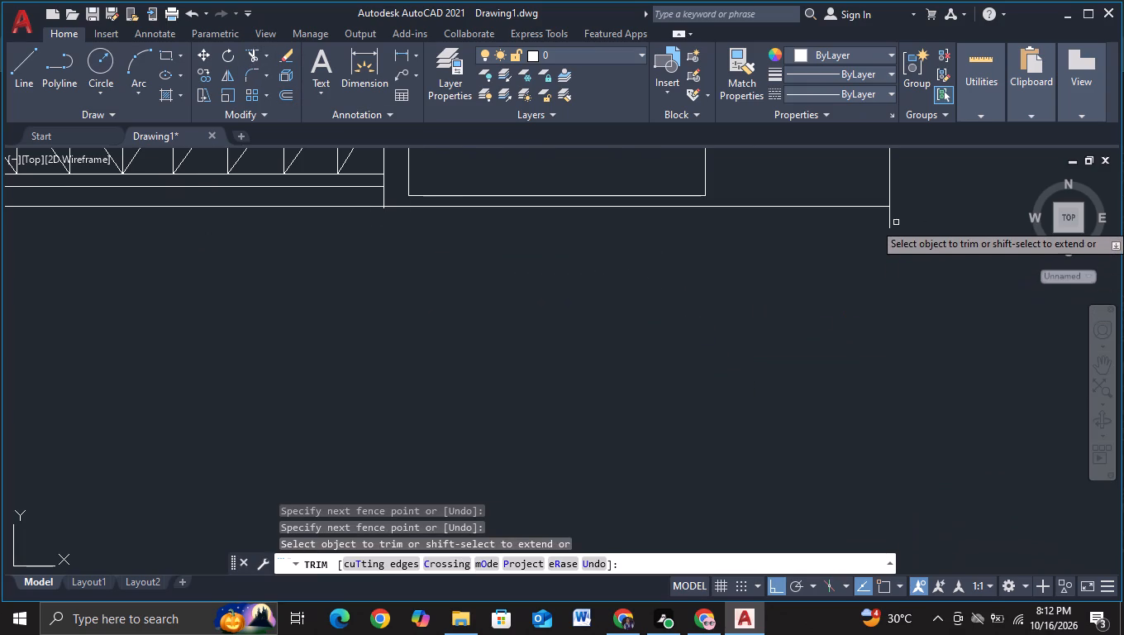
left_click(888, 222)
scroll(275, 217, "up", 2)
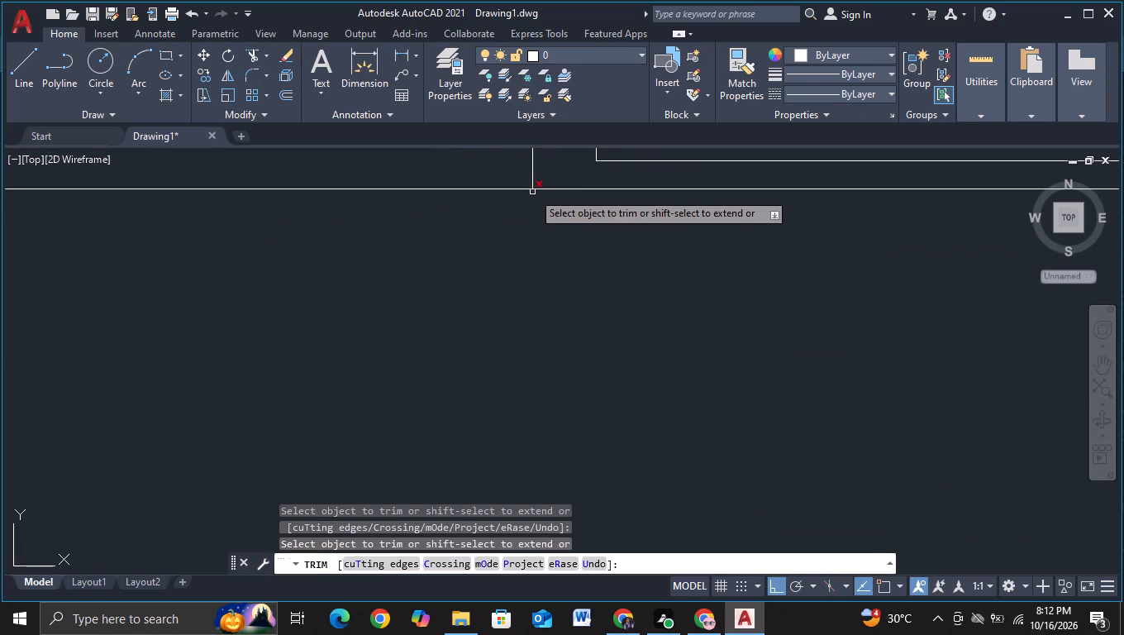
left_click(532, 192)
scroll(565, 239, "down", 2)
middle_click_drag(674, 285, 631, 446)
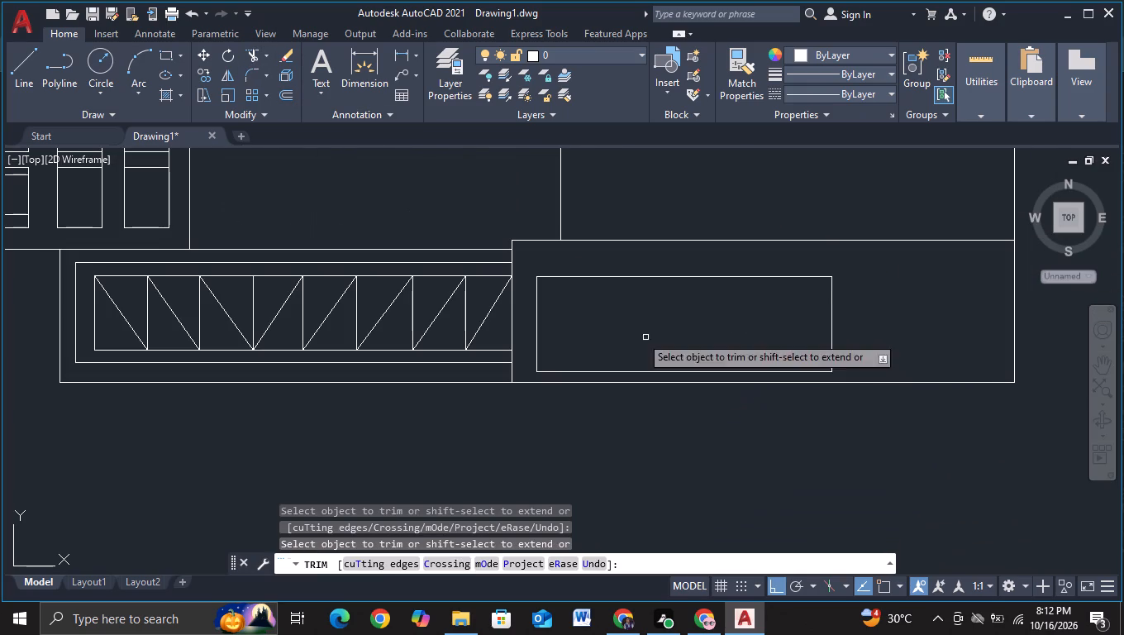
key("Escape")
Move the wide inner rectangle of the tall block's base slightly upwards.
left_click(530, 265)
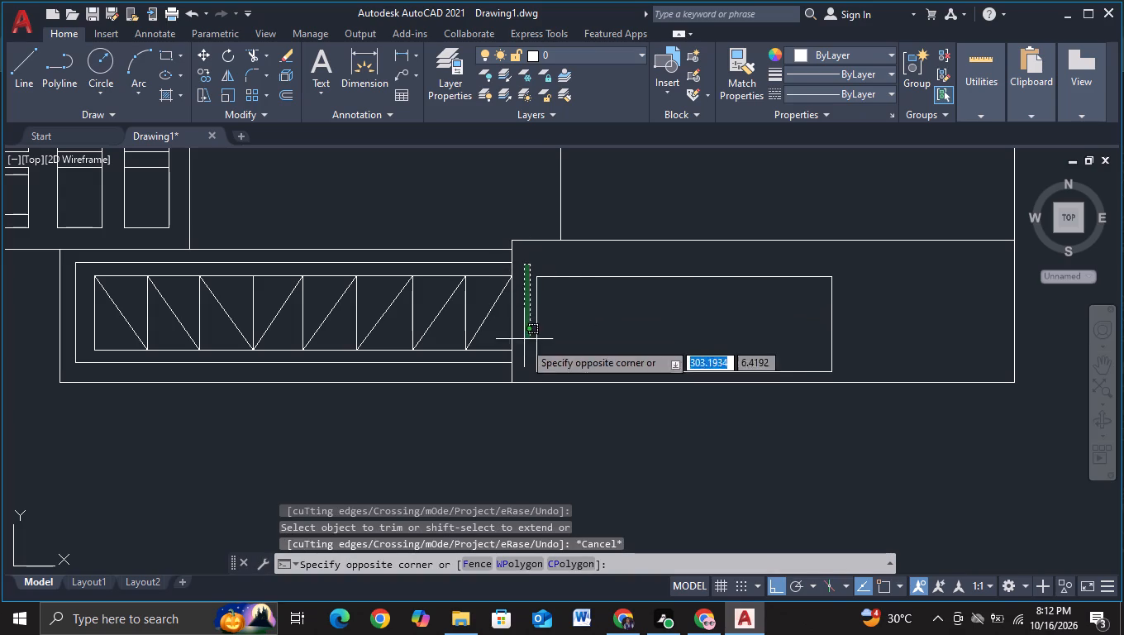
left_click(857, 375)
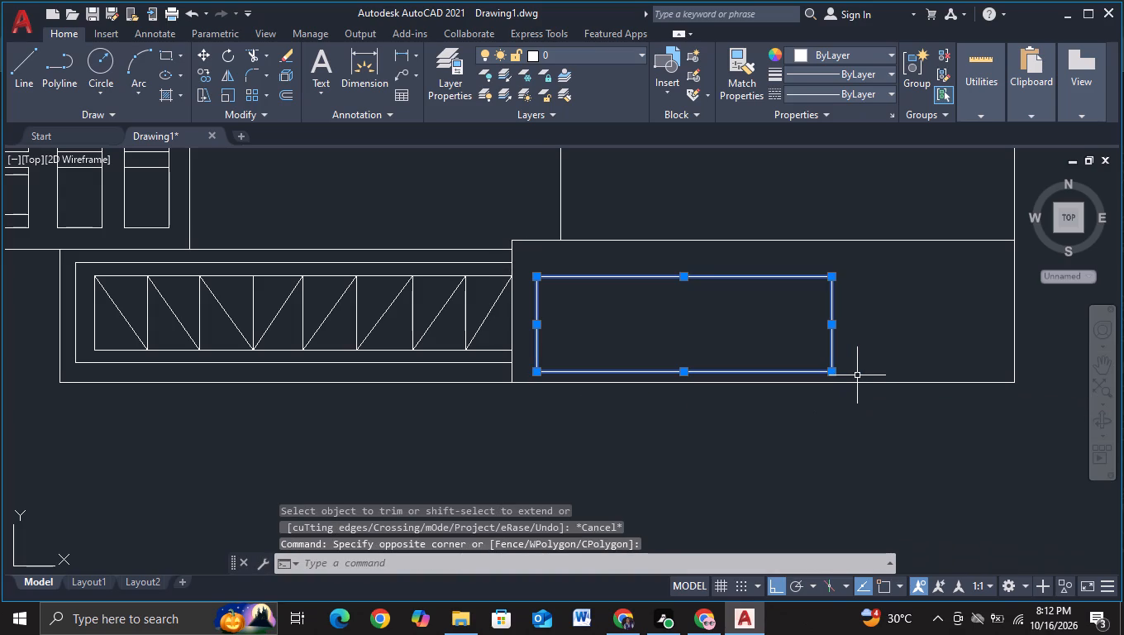
key("m")
left_click(928, 411)
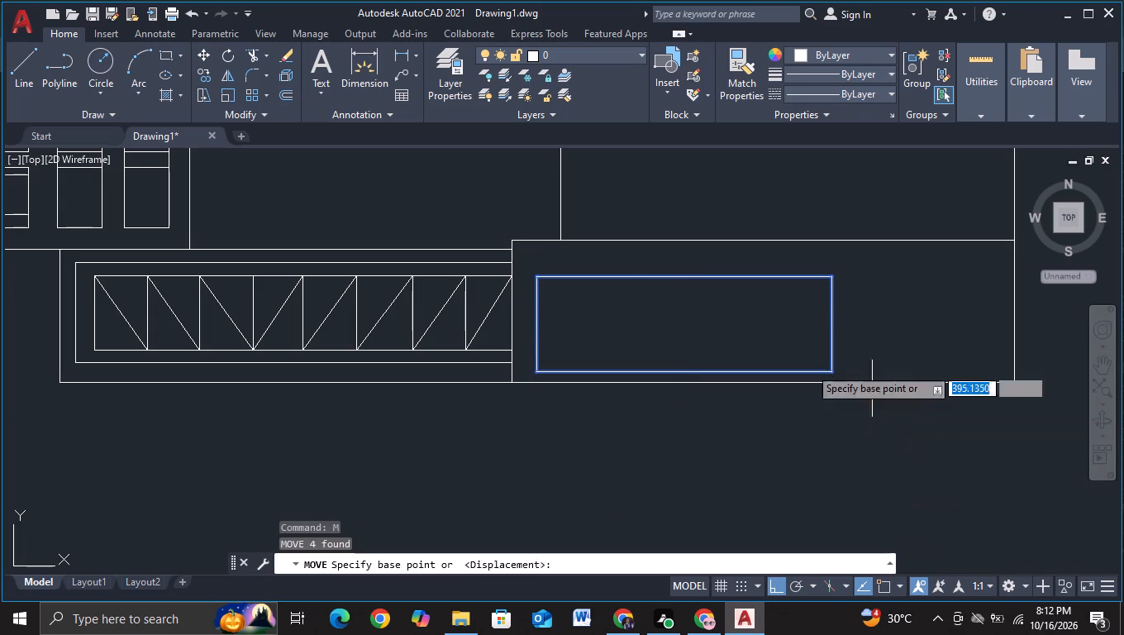
left_click(724, 331)
left_click(718, 313)
Draw a vertical line across the recessed band, set slightly in from the outer wall and overshooting the band's top and bottom lines.
scroll(773, 359, "down", 2)
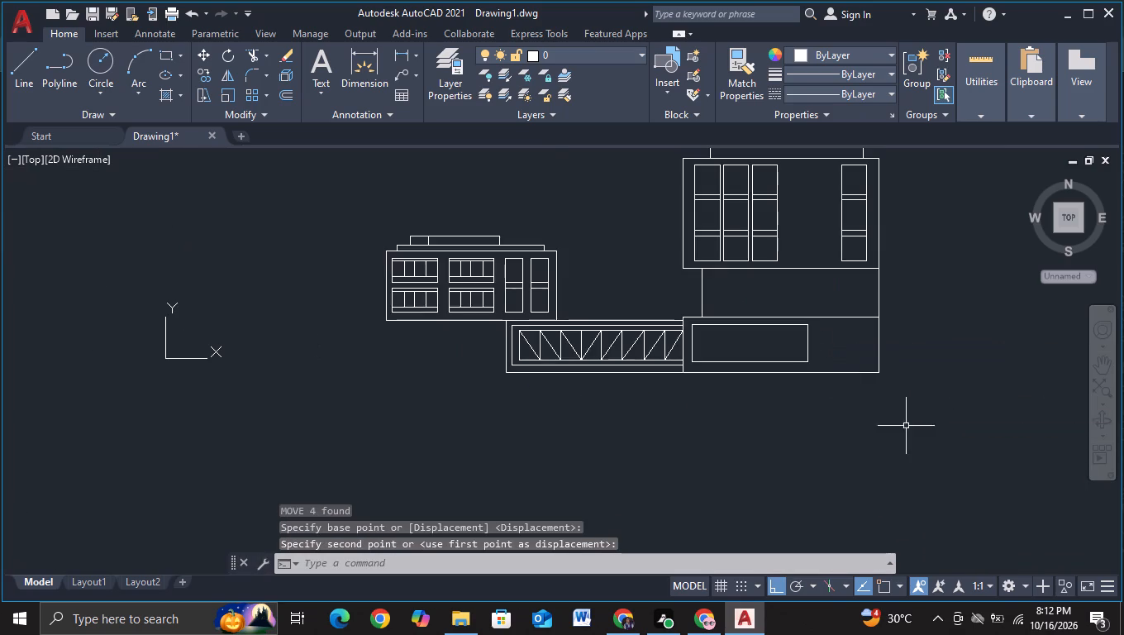
middle_click_drag(905, 448, 790, 419)
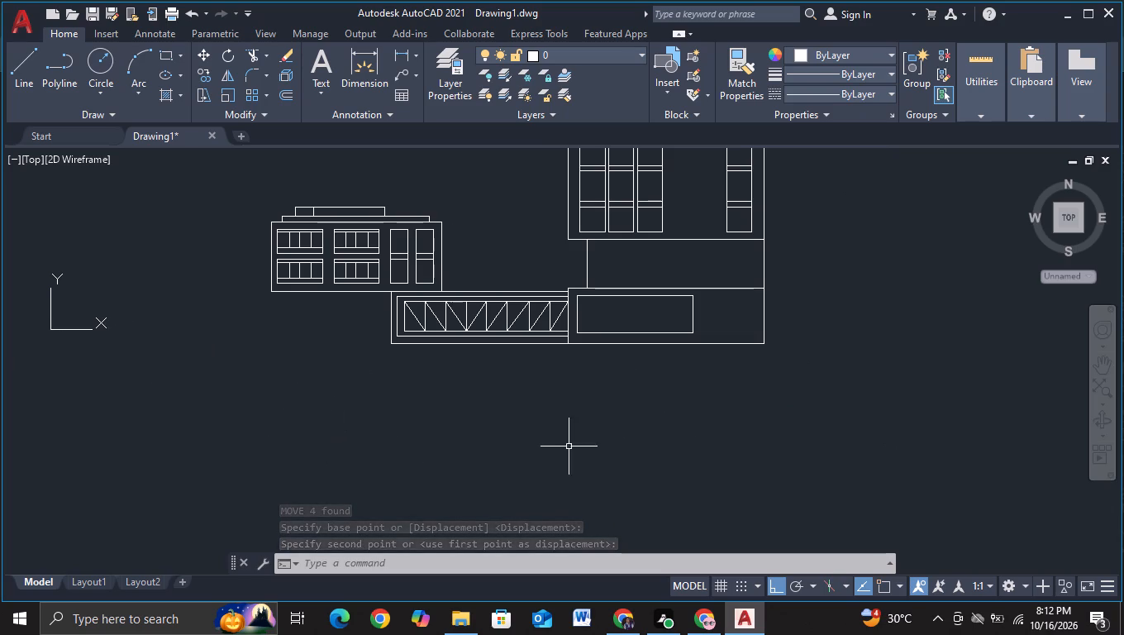
scroll(573, 443, "up", 1)
scroll(579, 357, "up", 1)
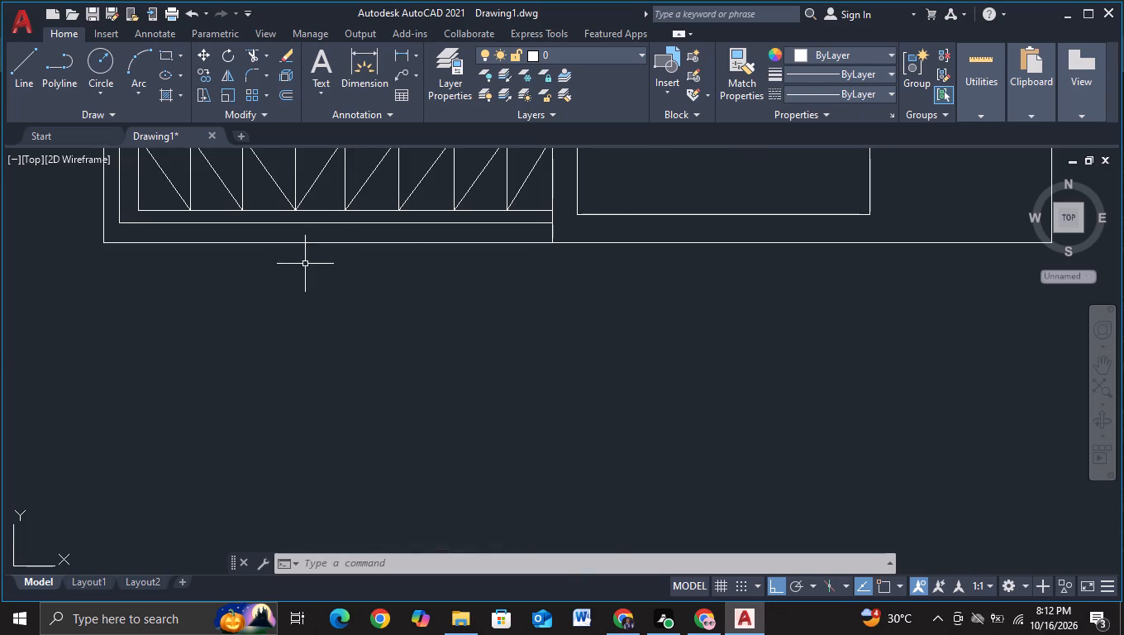
left_click(19, 68)
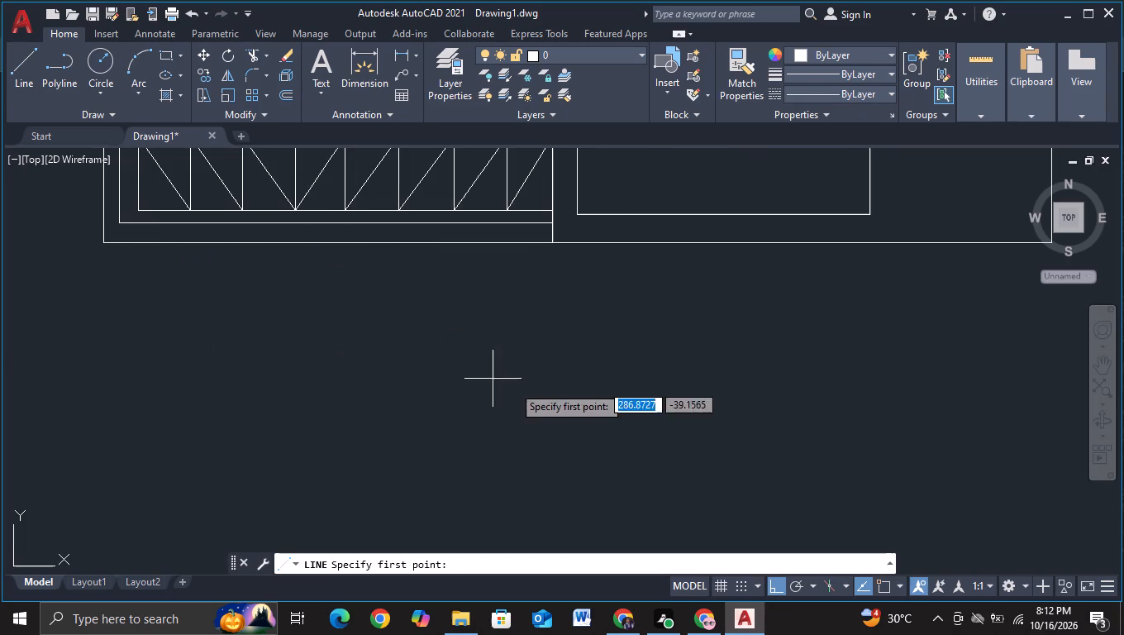
middle_click_drag(521, 389, 410, 388)
scroll(763, 385, "down", 2)
middle_click_drag(793, 388, 783, 389)
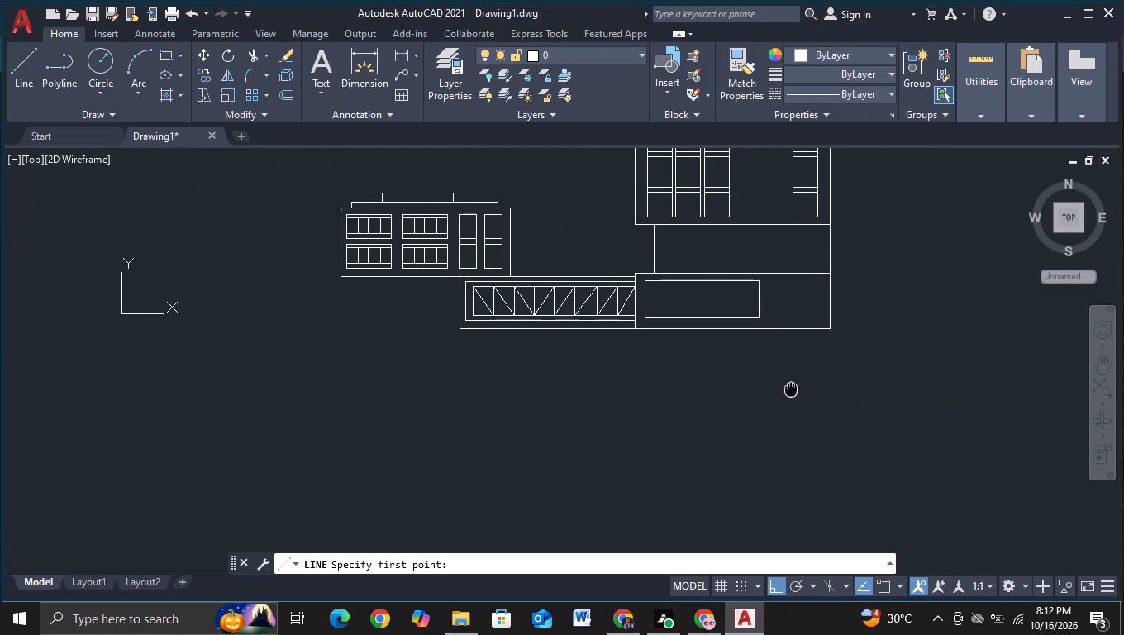
middle_click_drag(783, 389, 745, 395)
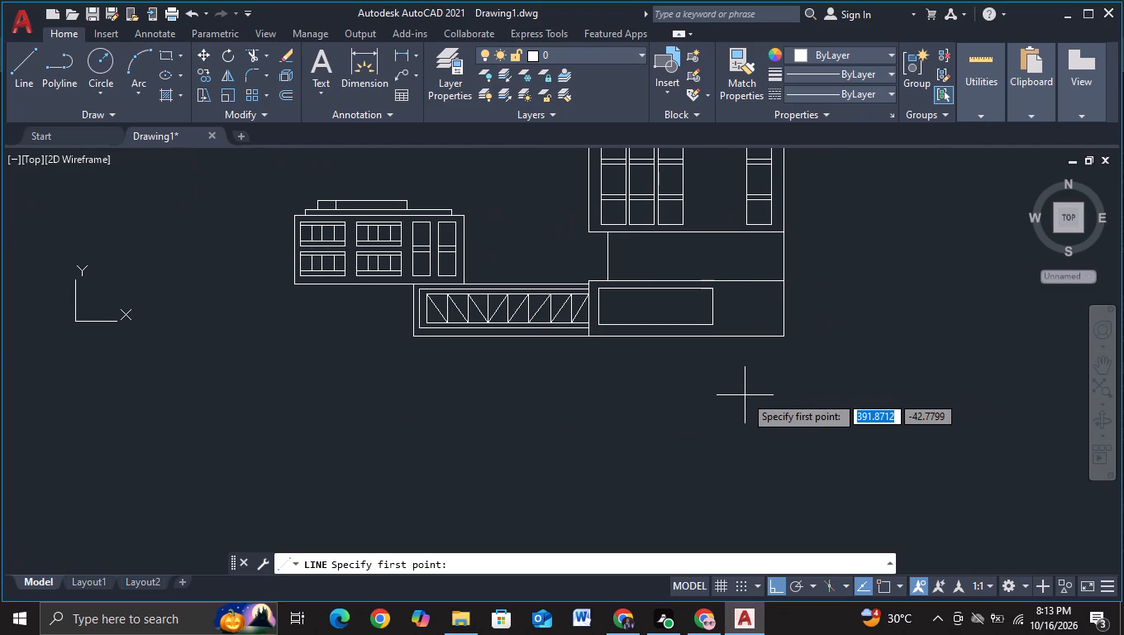
scroll(776, 269, "up", 2)
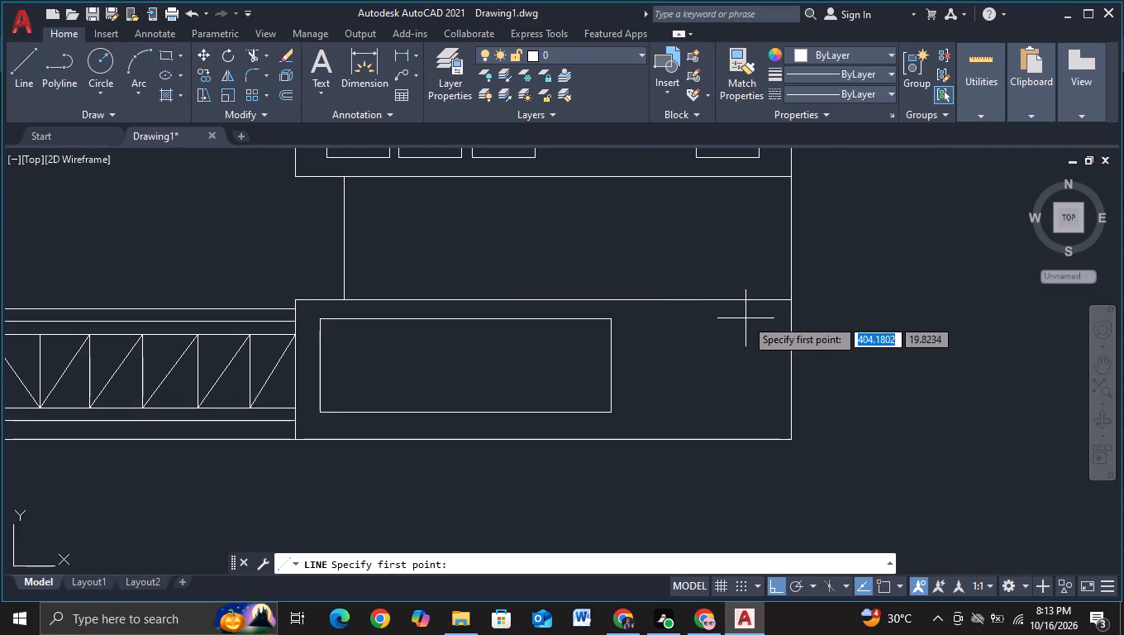
left_click(745, 317)
left_click(722, 173)
key("Escape")
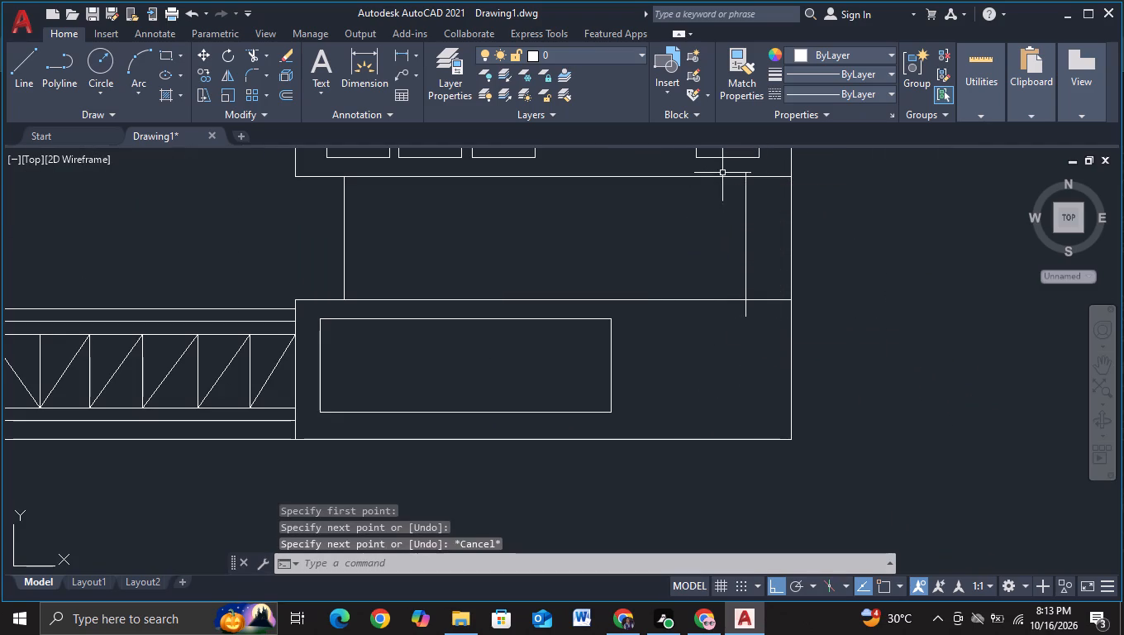
Trim the new vertical line's projecting ends and remove the outer wall segment beside the recessed band.
left_click(251, 55)
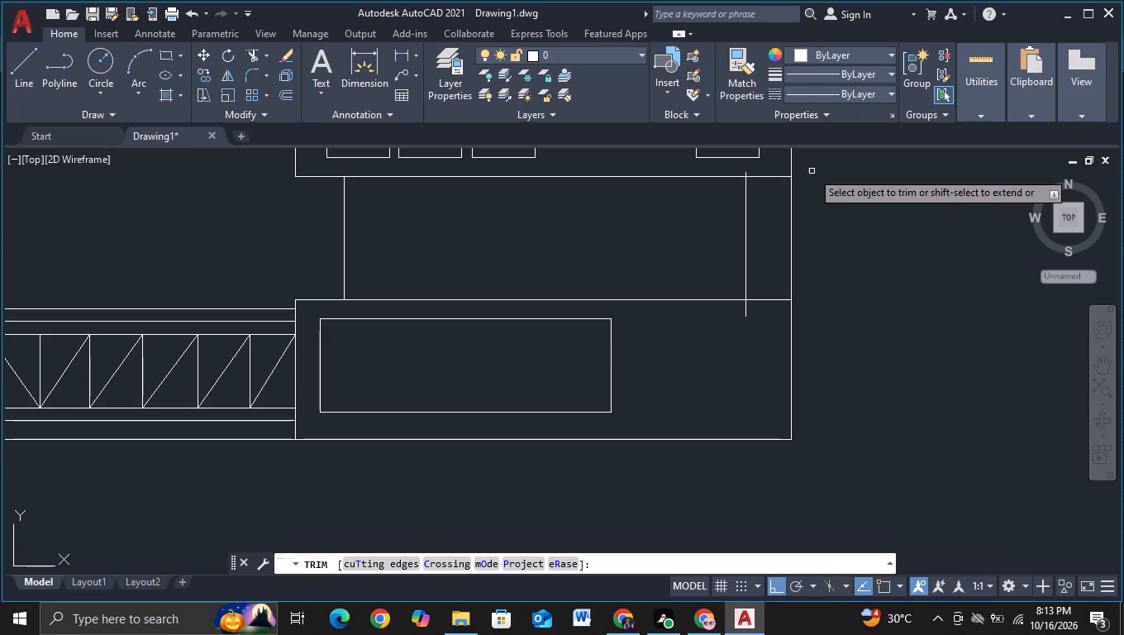
scroll(748, 173, "up", 1)
left_click(744, 175)
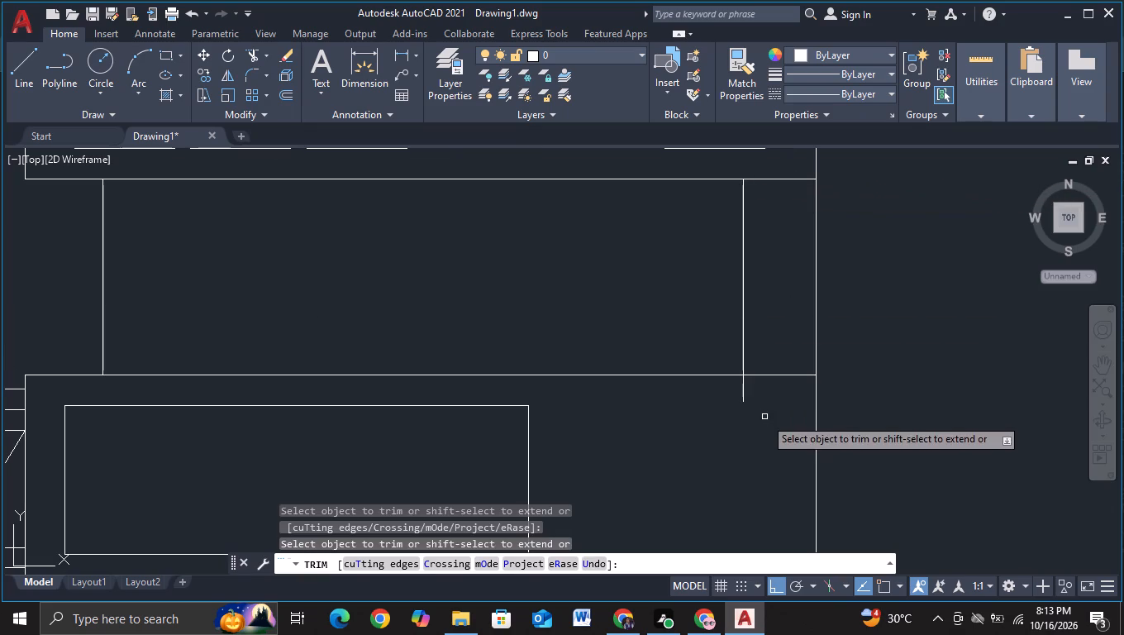
left_click(744, 399)
left_click_drag(793, 279, 826, 275)
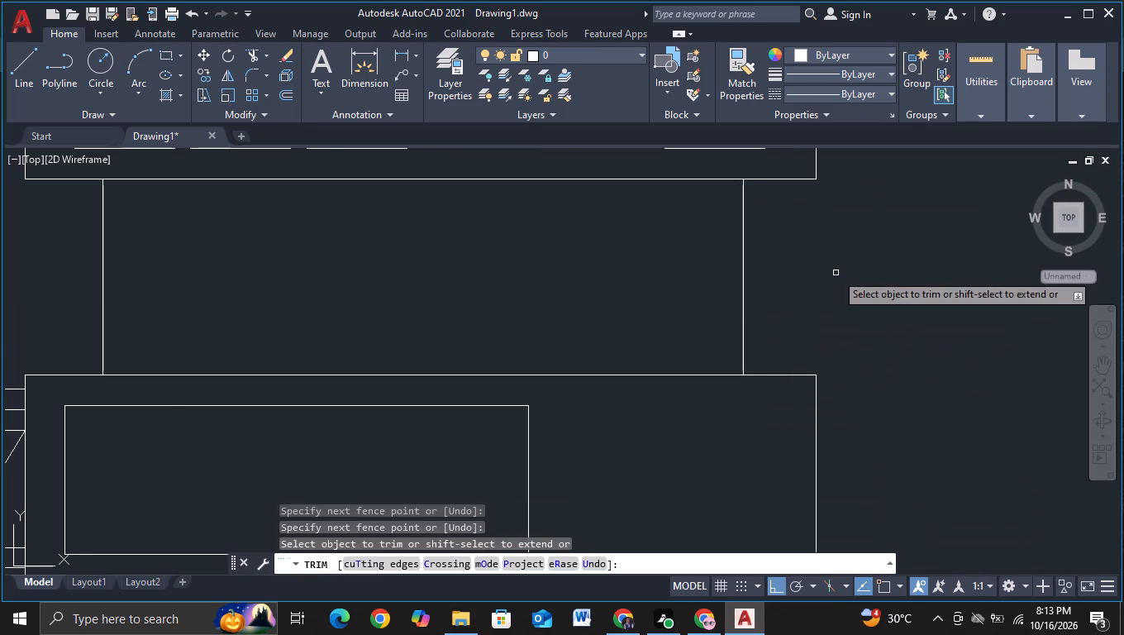
scroll(836, 275, "down", 1)
middle_click_drag(911, 426, 912, 356)
scroll(912, 356, "down", 2)
middle_click_drag(934, 434, 866, 413)
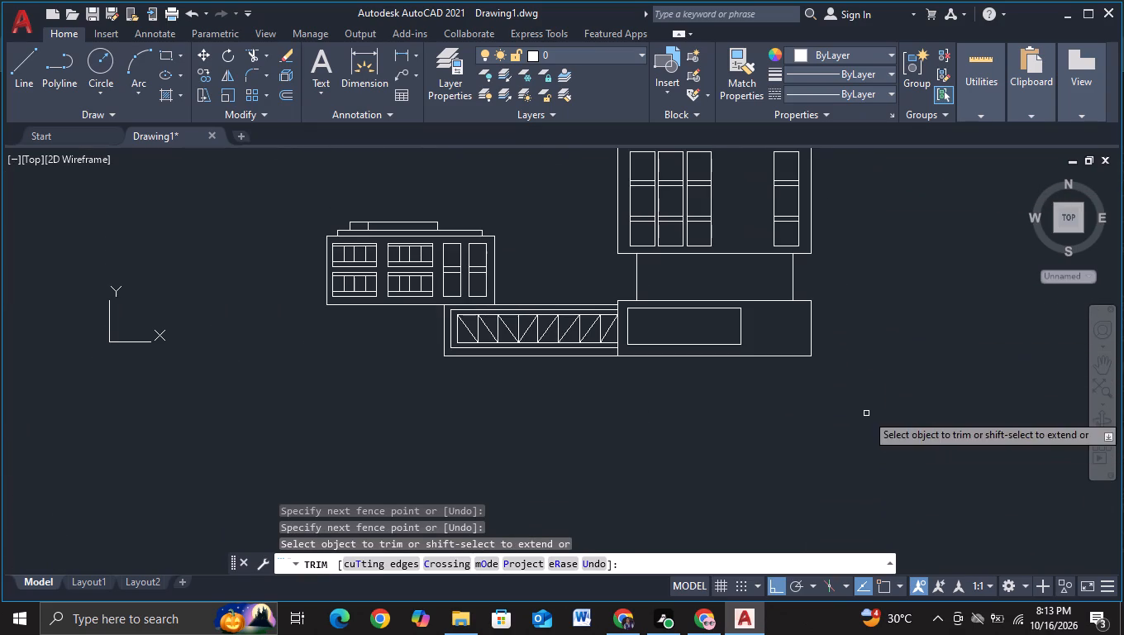
key("Escape")
With object snap on, draw a stepped line from the upper block's lower outer corner: about 150 down, a short step out, down again, about 132 back.
left_click(14, 71)
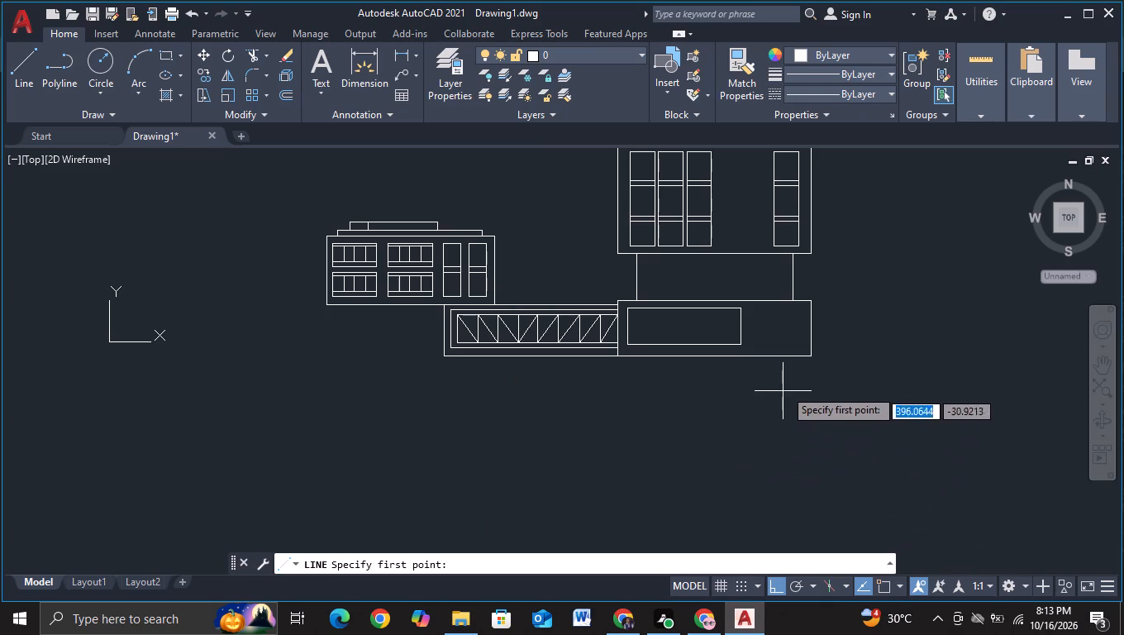
key("F3")
left_click(812, 258)
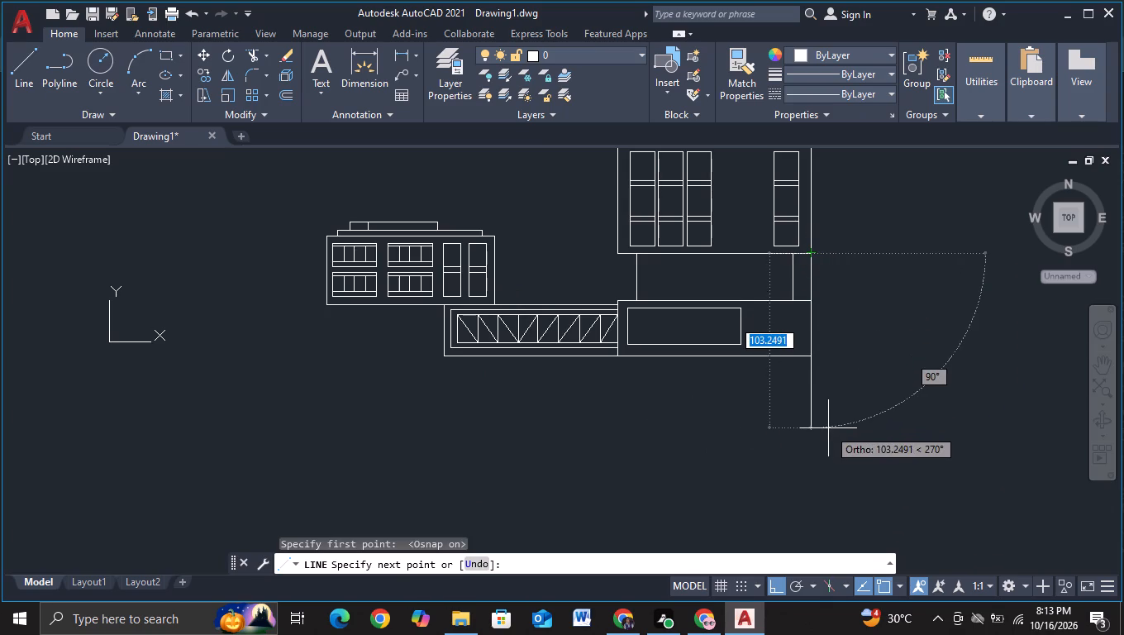
middle_click_drag(828, 480, 825, 359)
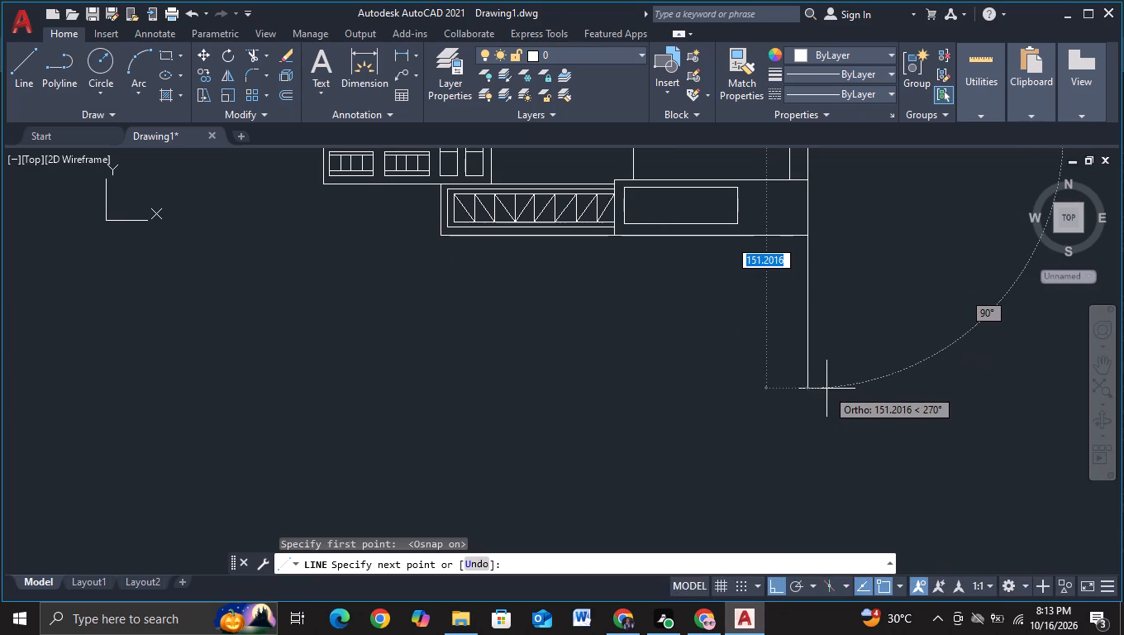
left_click(826, 381)
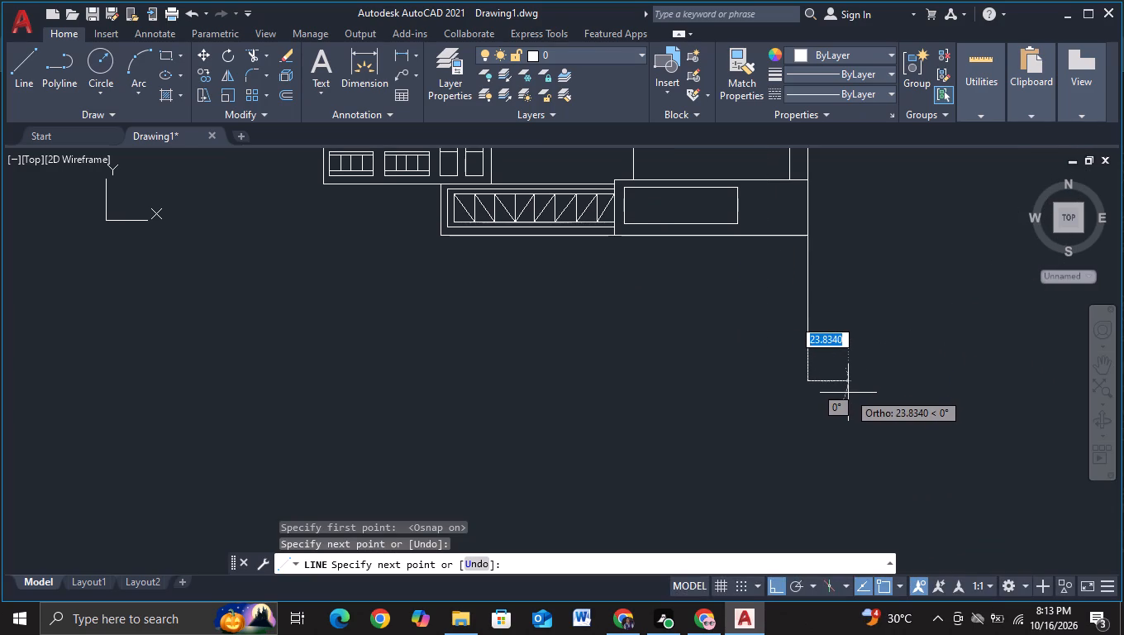
left_click(838, 392)
middle_click_drag(843, 473, 820, 378)
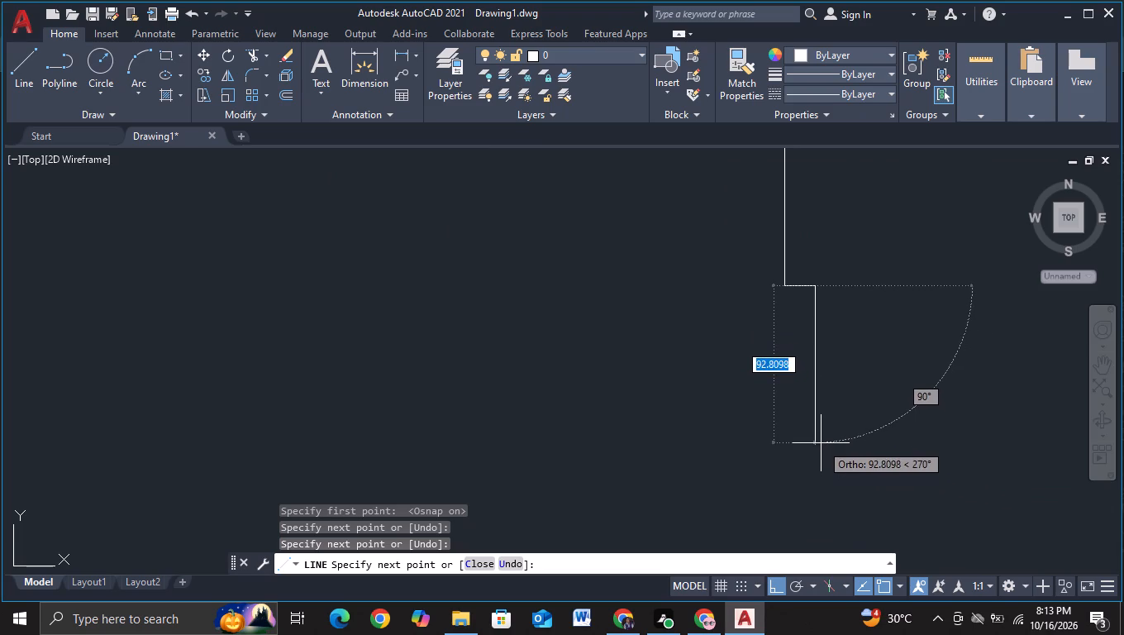
left_click(821, 453)
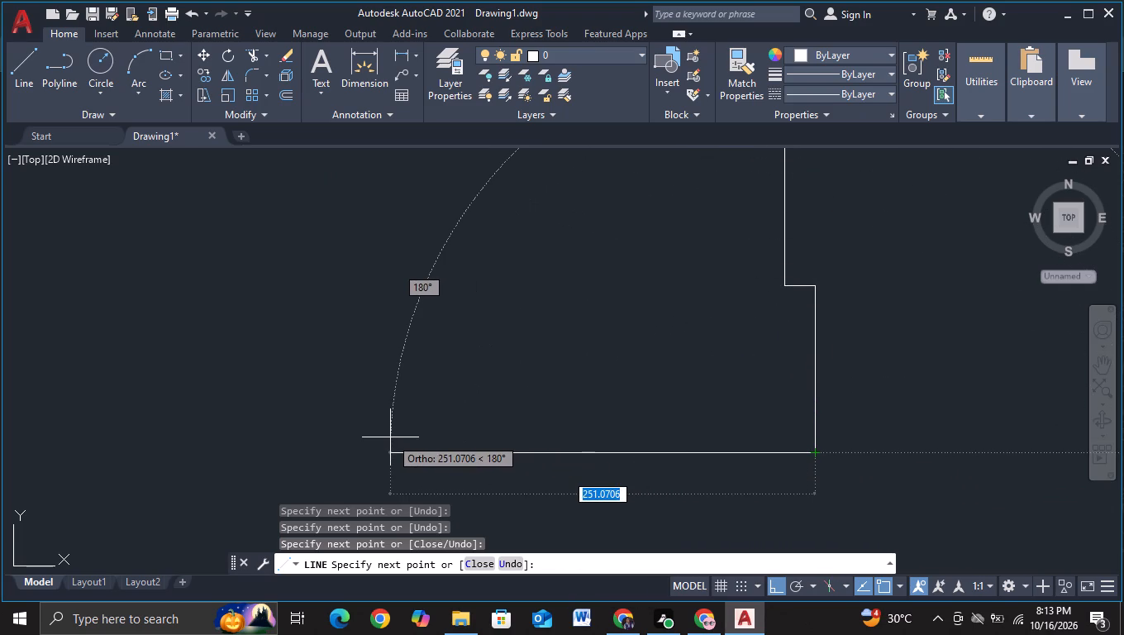
scroll(390, 437, "down", 2)
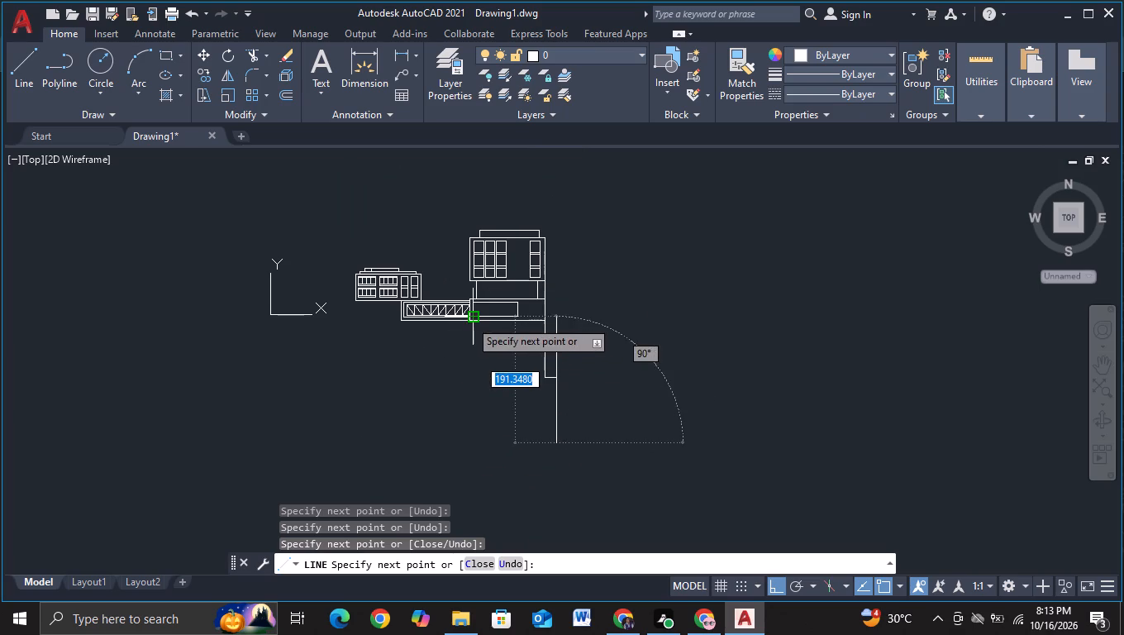
scroll(467, 326, "up", 2)
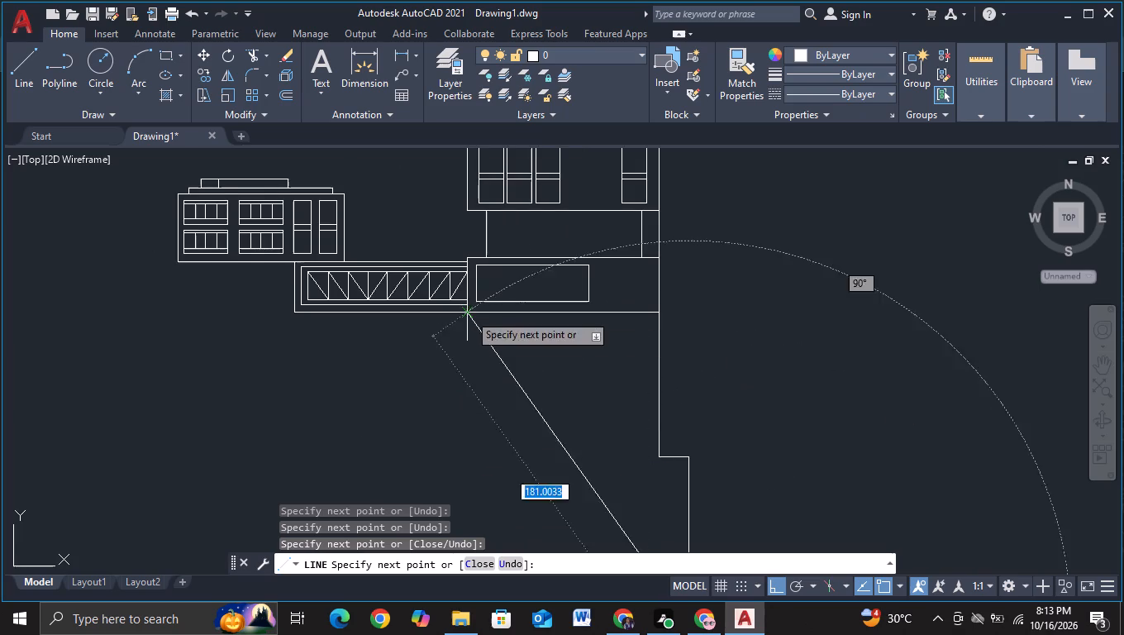
scroll(470, 425, "down", 2)
middle_click_drag(476, 433, 488, 362)
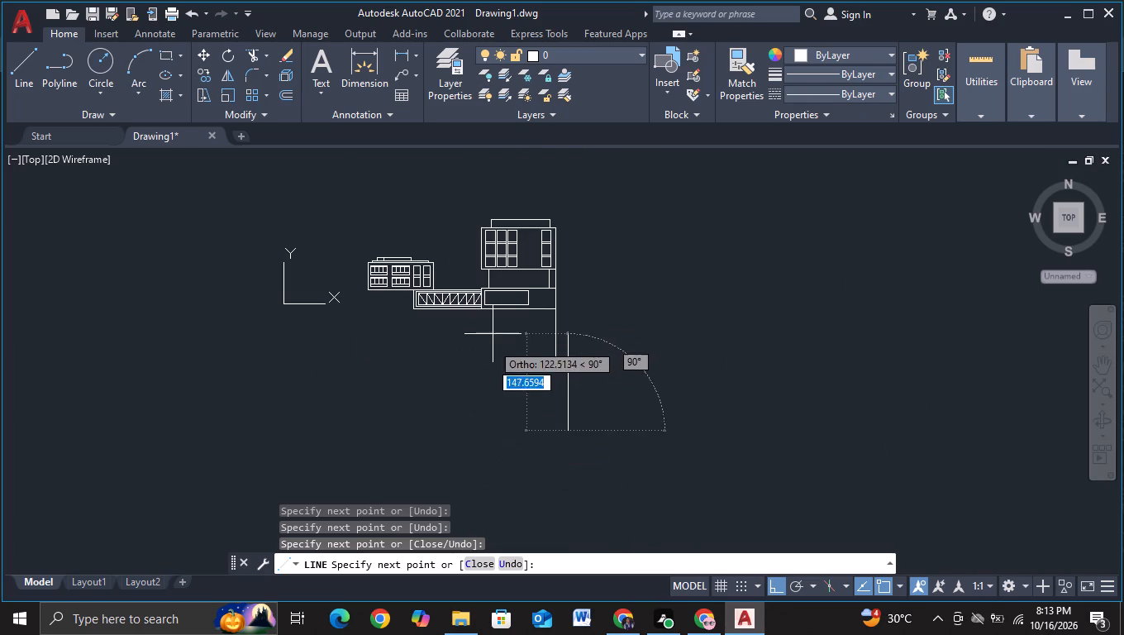
left_click(481, 432)
key("Escape")
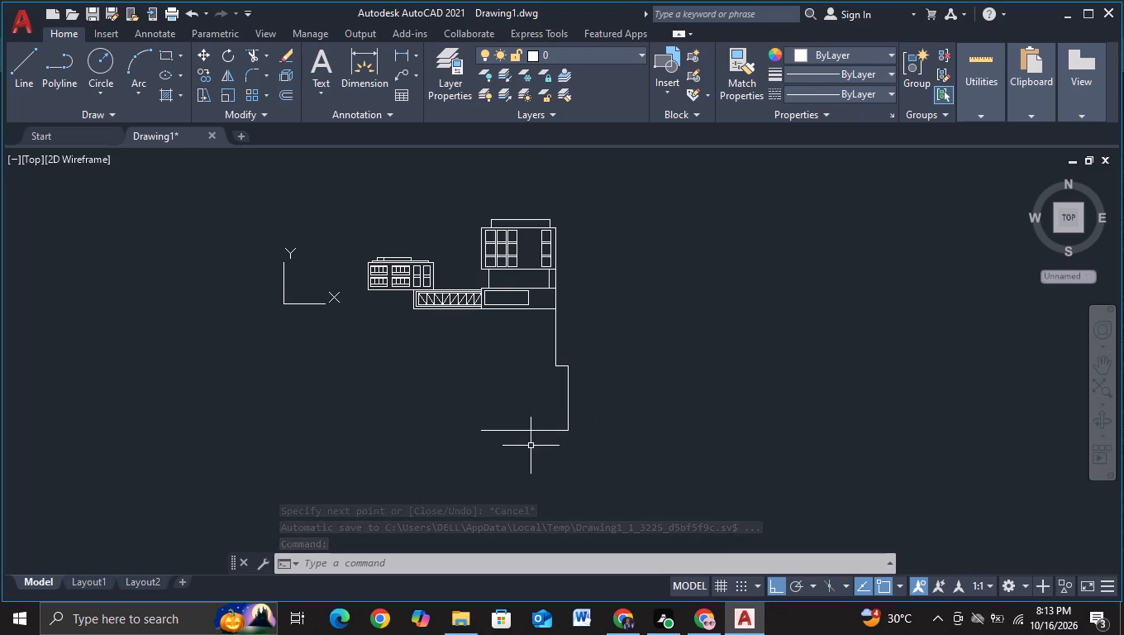
Move the stepped outline's bottom horizontal line straight up by about 40.
left_click(469, 408)
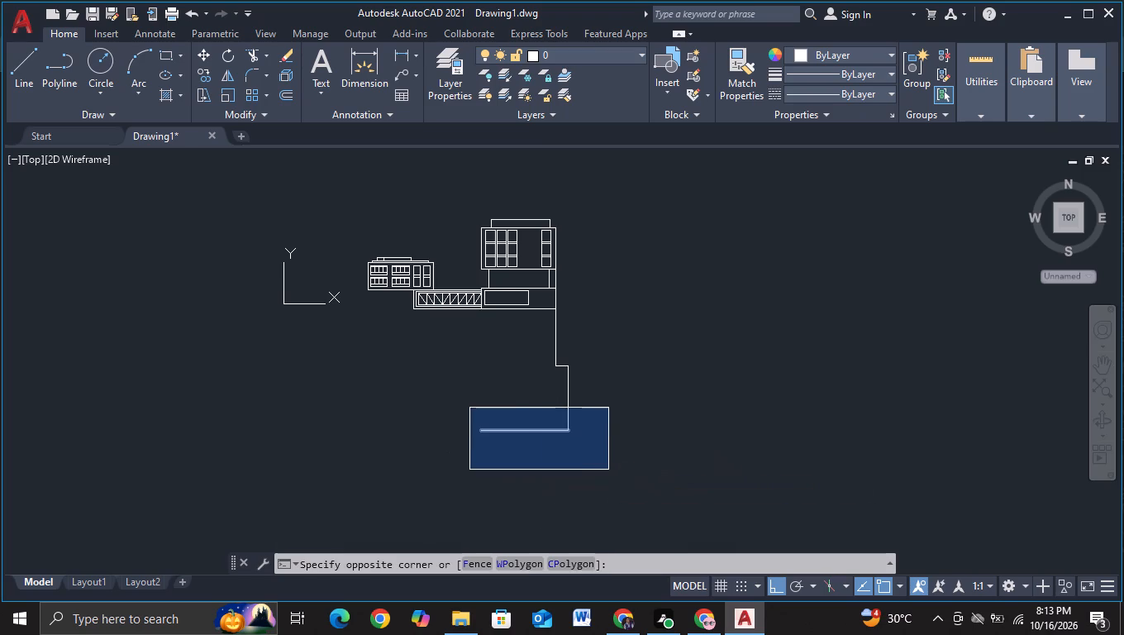
left_click(608, 470)
key("m")
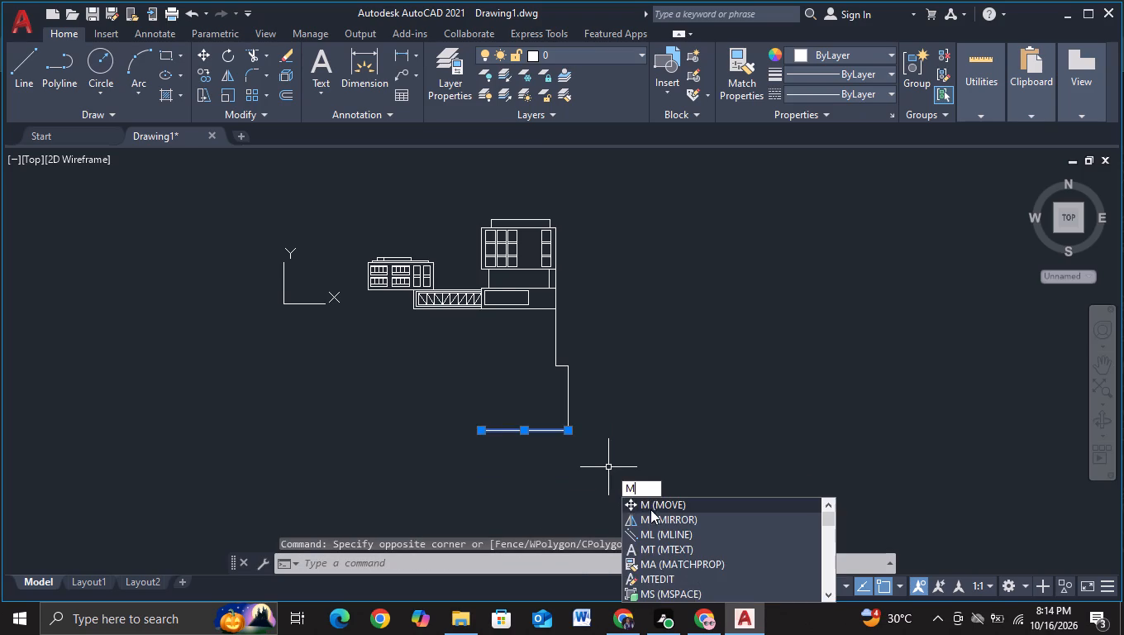
left_click(650, 505)
left_click(536, 434)
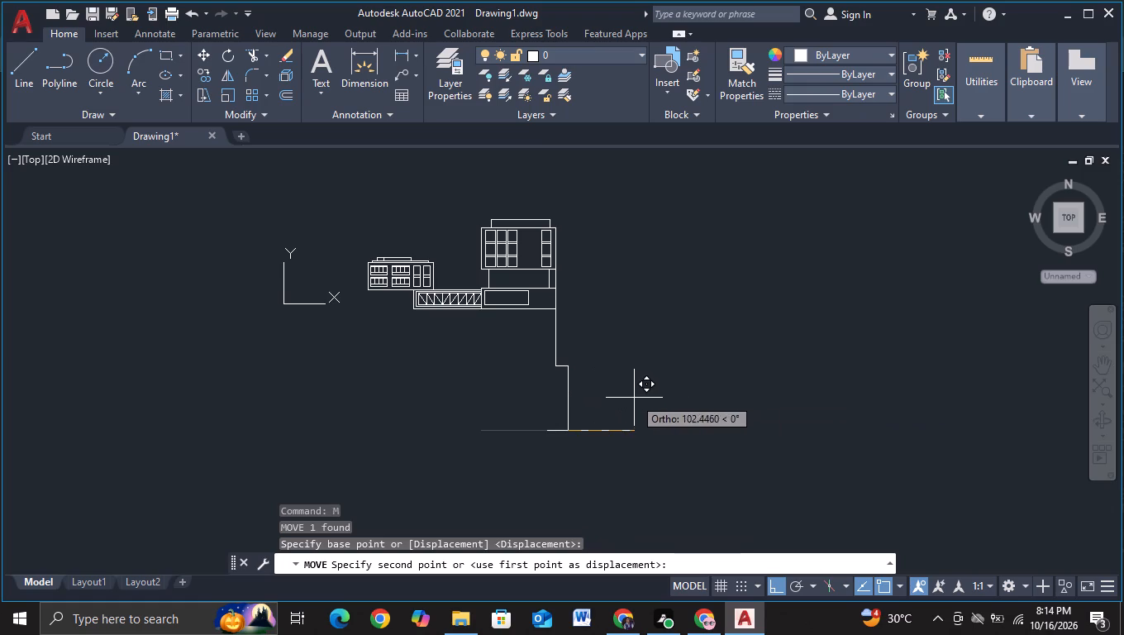
left_click(588, 404)
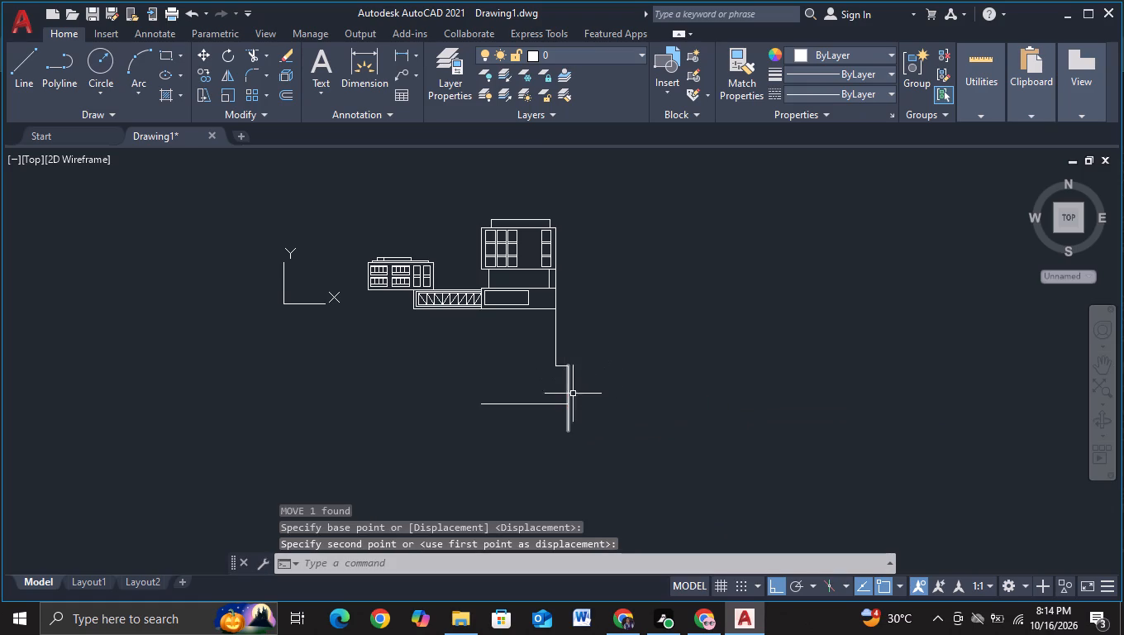
Trim the end of the outer vertical line that projects below the raised bottom line.
left_click(252, 59)
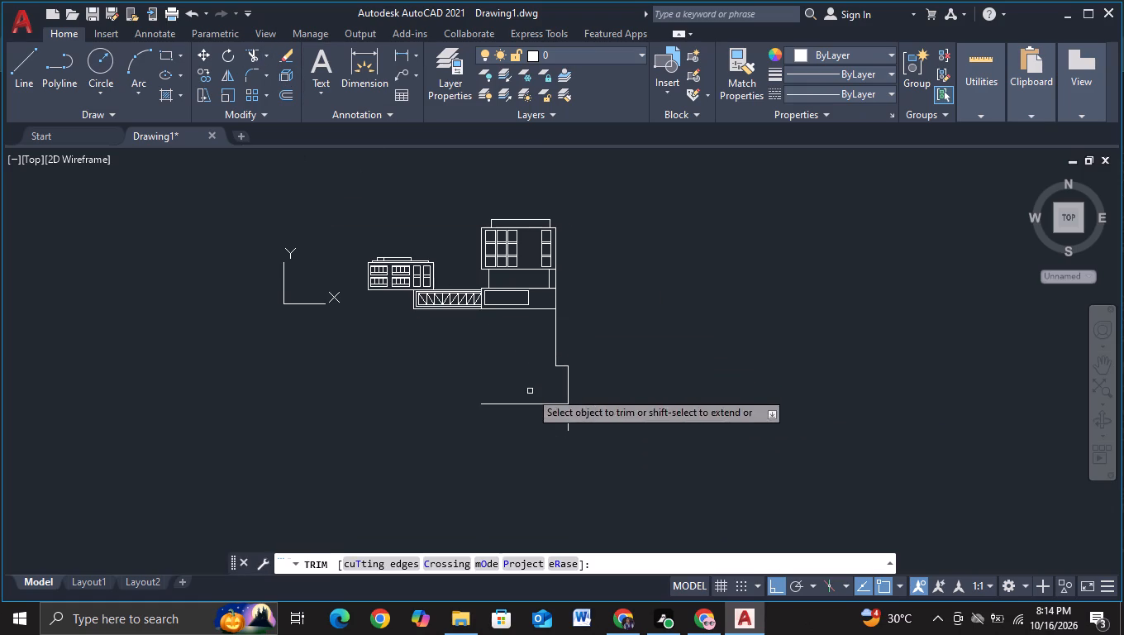
left_click_drag(540, 423, 607, 427)
middle_click_drag(533, 458, 543, 478)
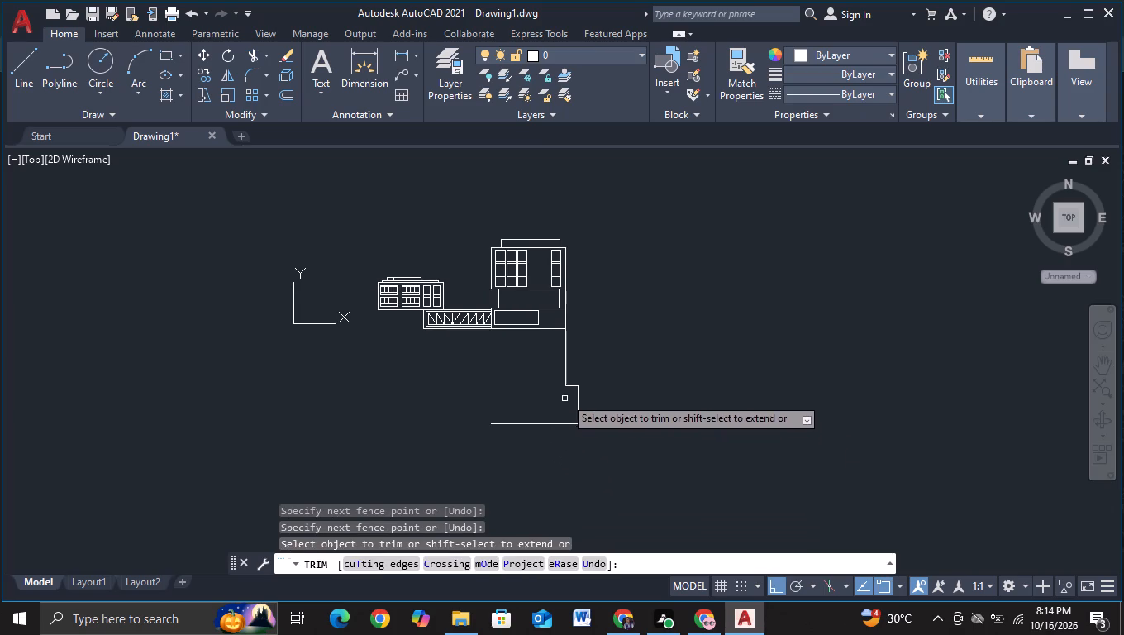
scroll(579, 389, "up", 1)
middle_click_drag(628, 454, 630, 398)
key("Escape")
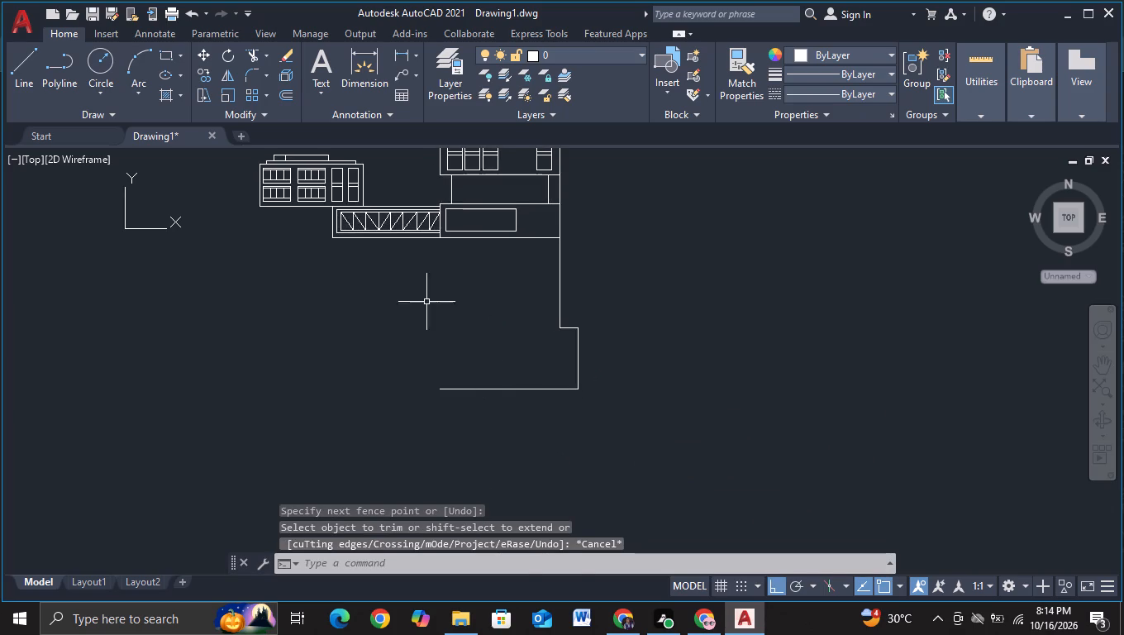
Move the short step, lower vertical and bottom line together straight up by about 15.
left_click(396, 295)
left_click(680, 443)
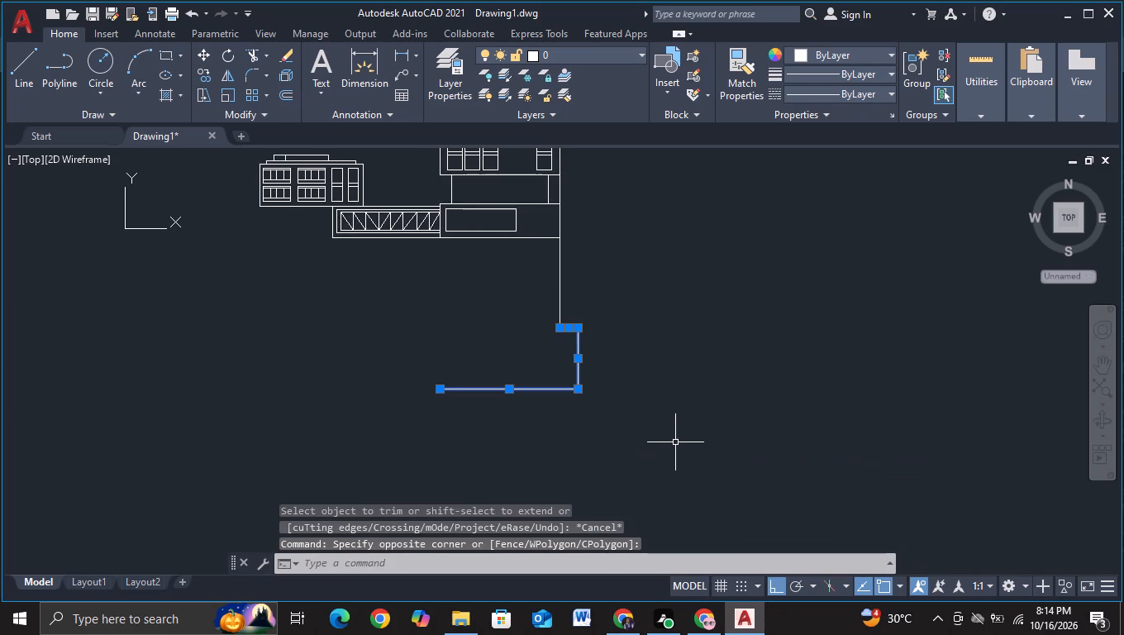
key("m")
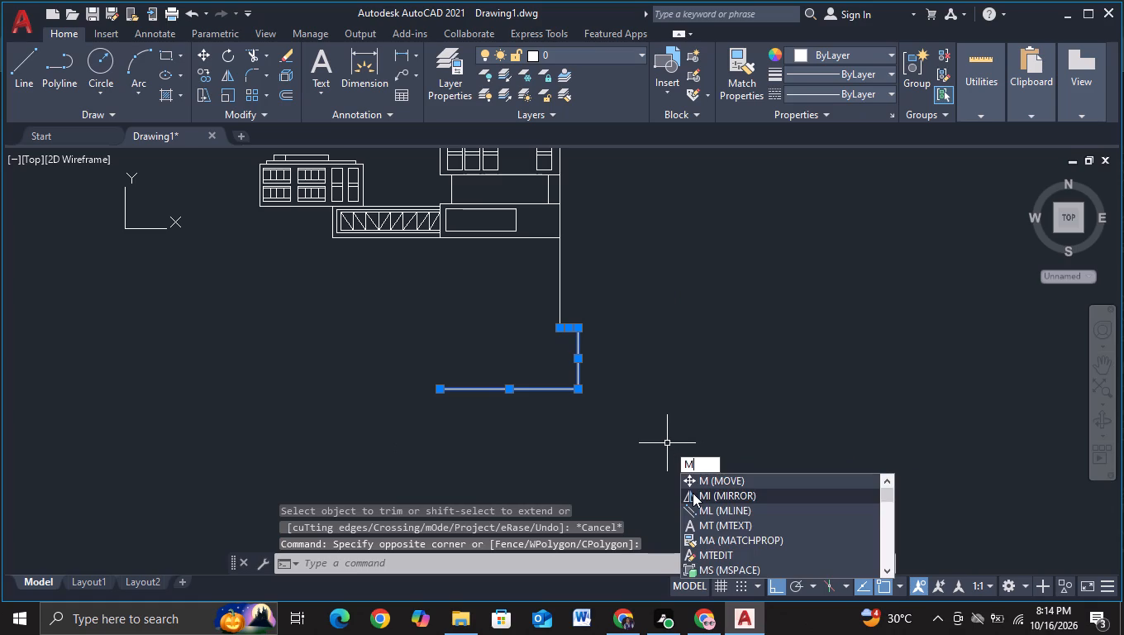
left_click(695, 480)
left_click(555, 376)
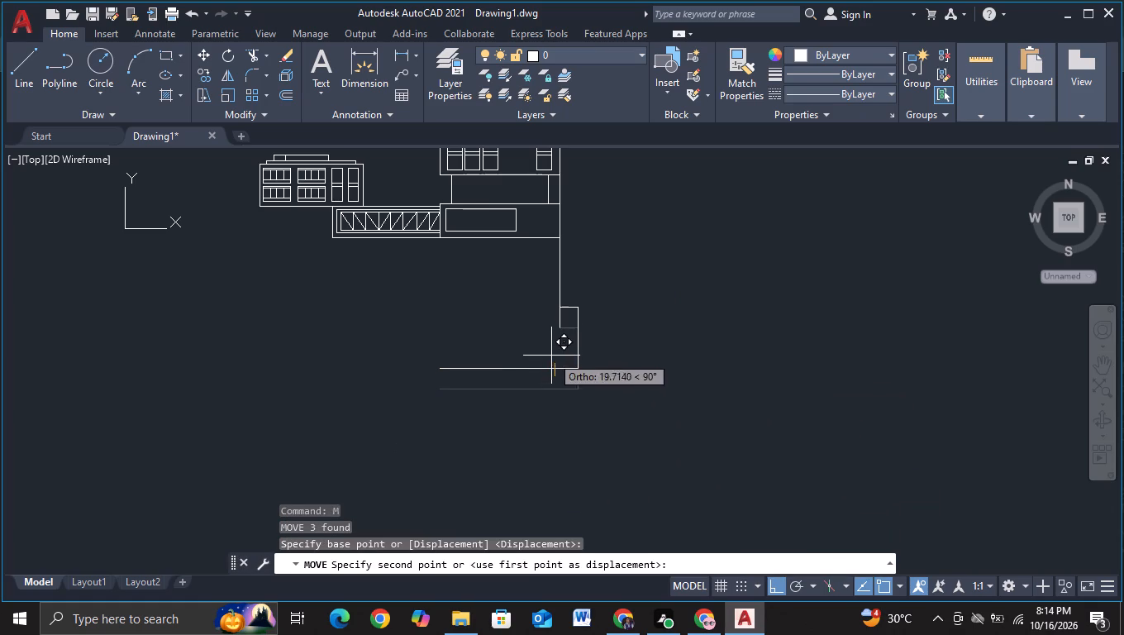
left_click(550, 360)
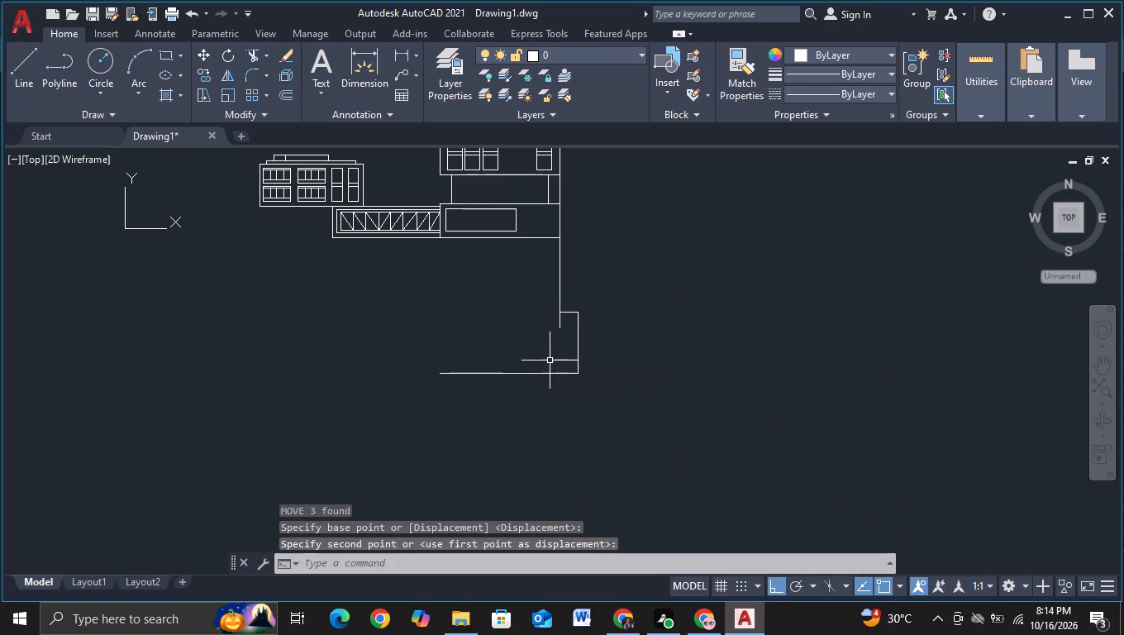
Trim the end of the long vertical wall line that projects below the short step.
left_click(253, 55)
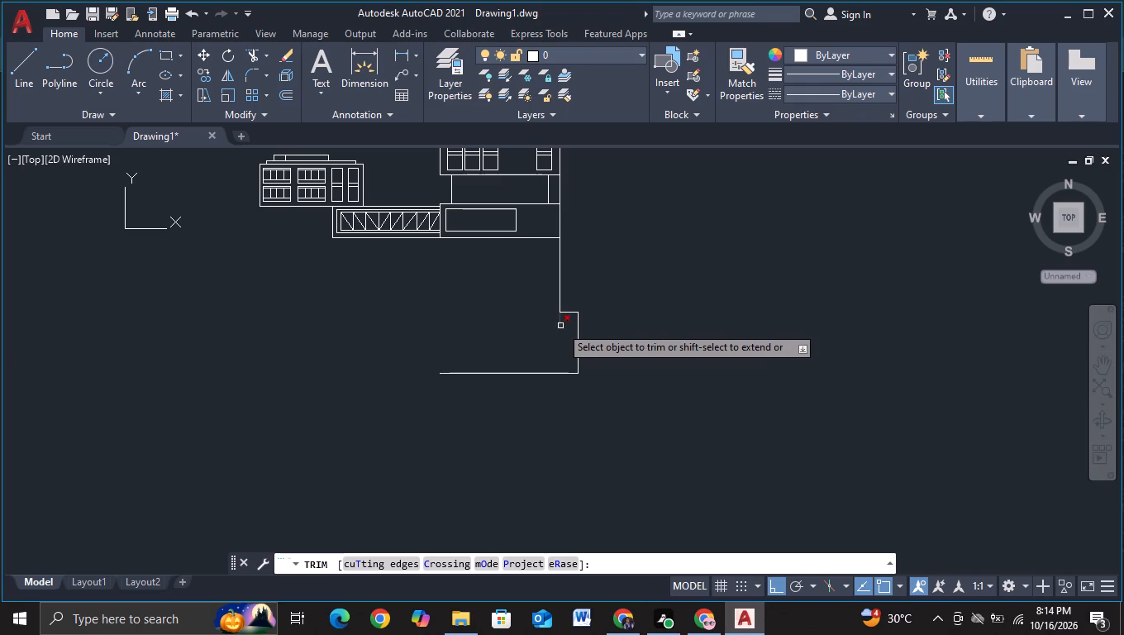
left_click(560, 326)
key("Escape")
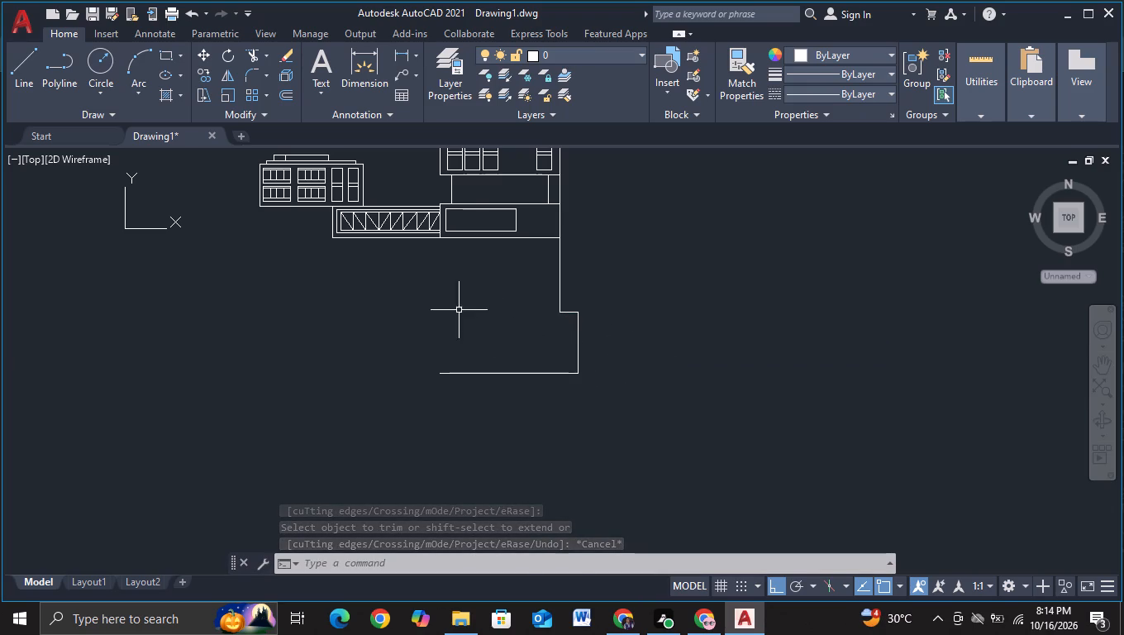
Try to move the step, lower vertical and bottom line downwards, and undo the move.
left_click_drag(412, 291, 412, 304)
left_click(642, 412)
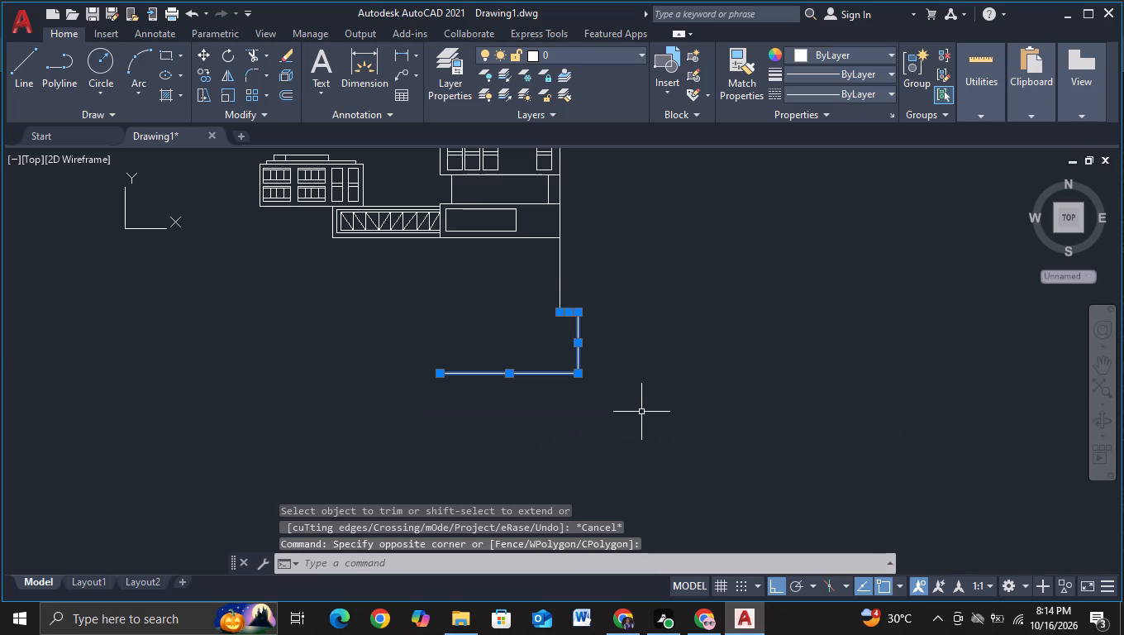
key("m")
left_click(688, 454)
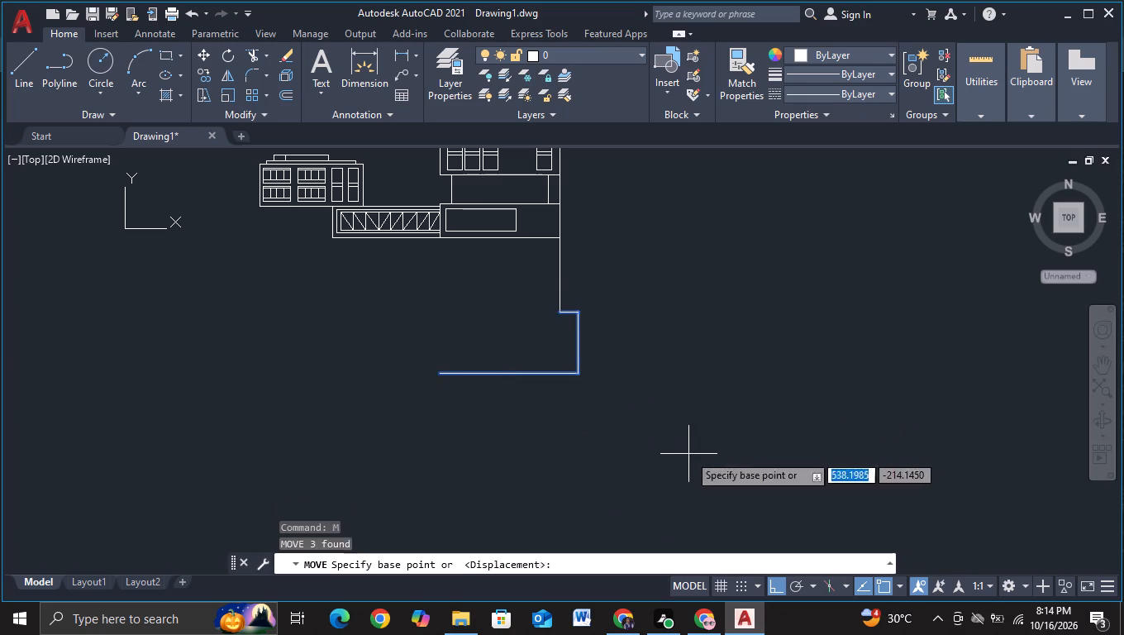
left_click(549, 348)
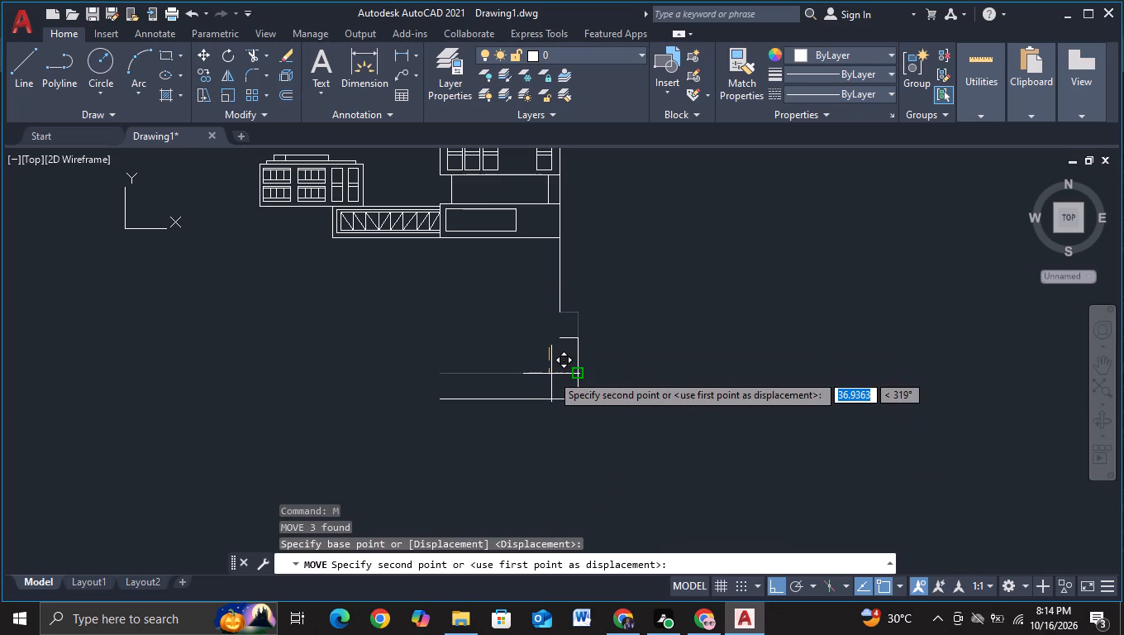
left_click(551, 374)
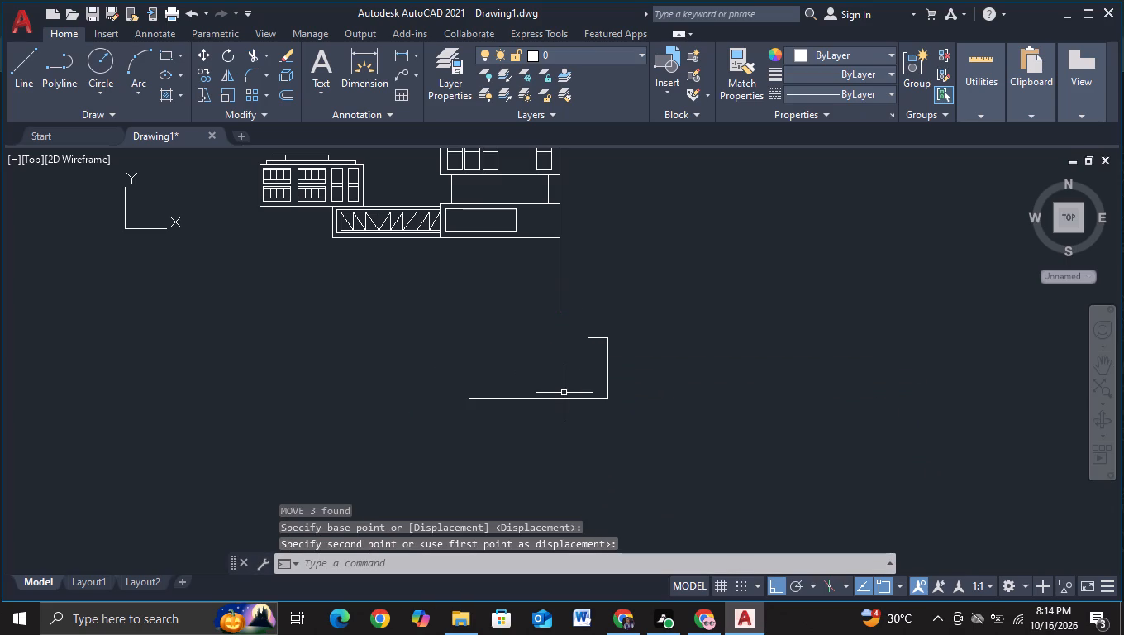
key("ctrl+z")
Move the step, lower vertical and bottom line straight down by about 16.
left_click(423, 284)
left_click(633, 427)
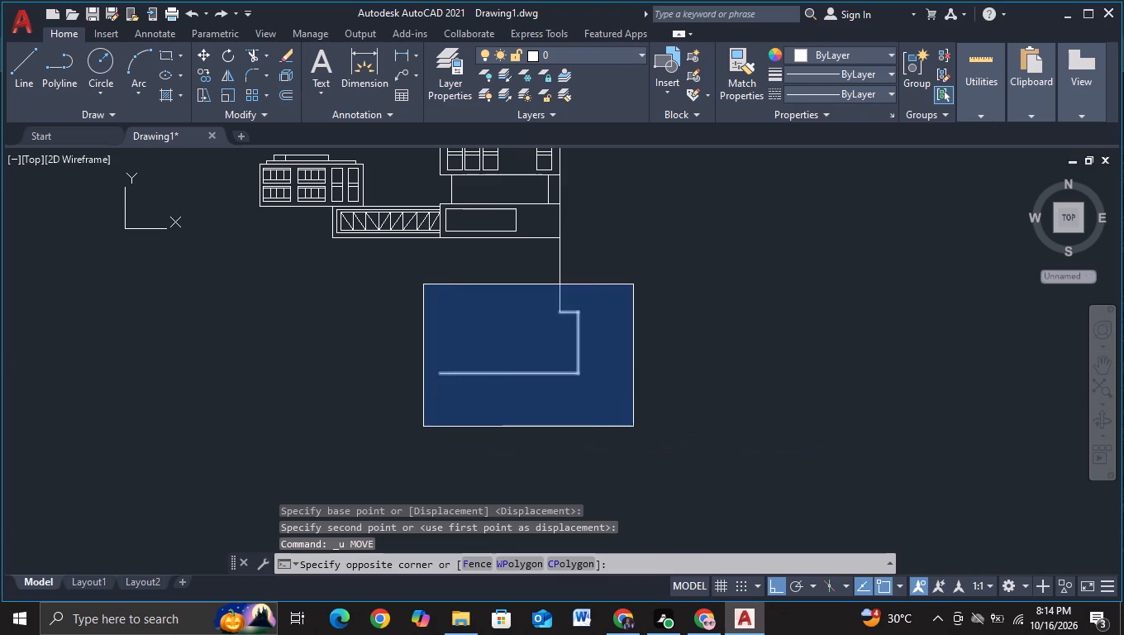
key("m")
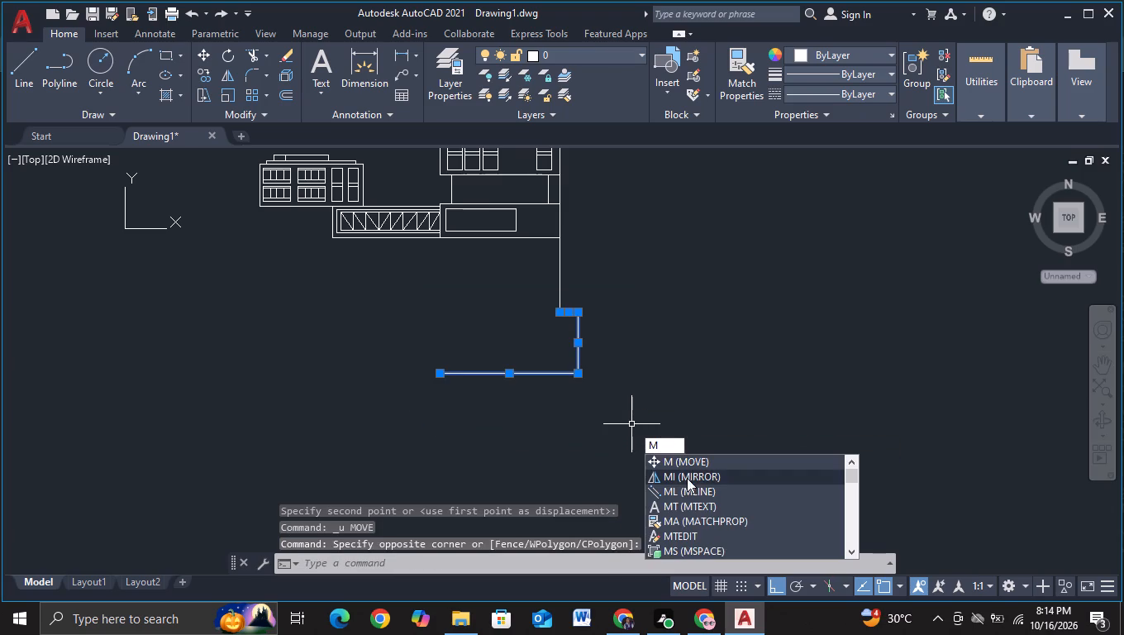
left_click(684, 463)
left_click(563, 337)
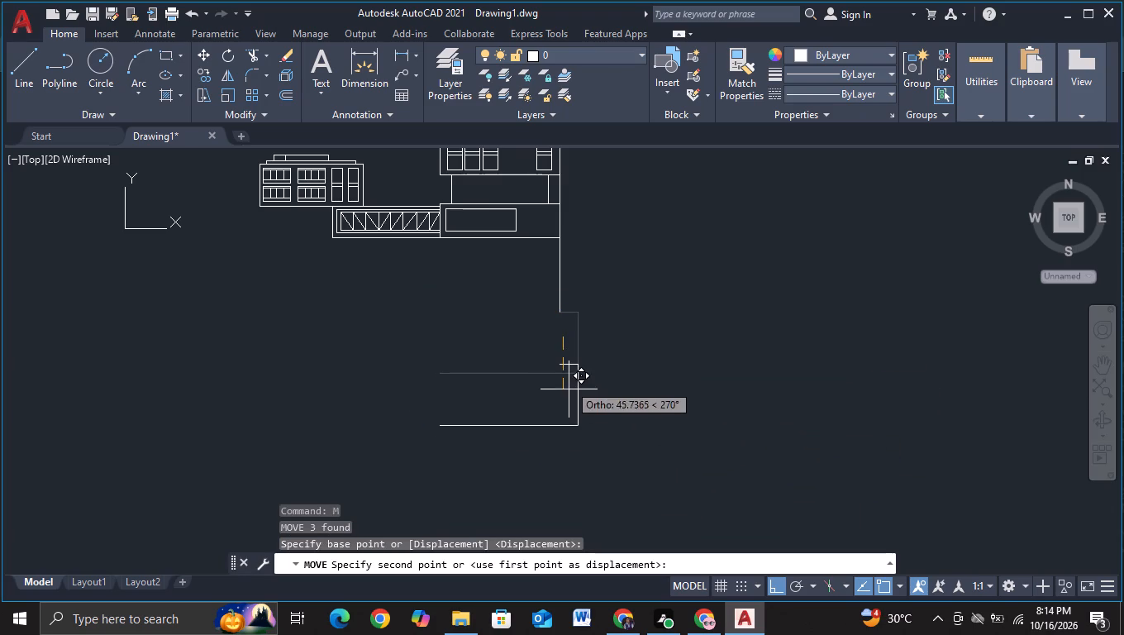
left_click(569, 355)
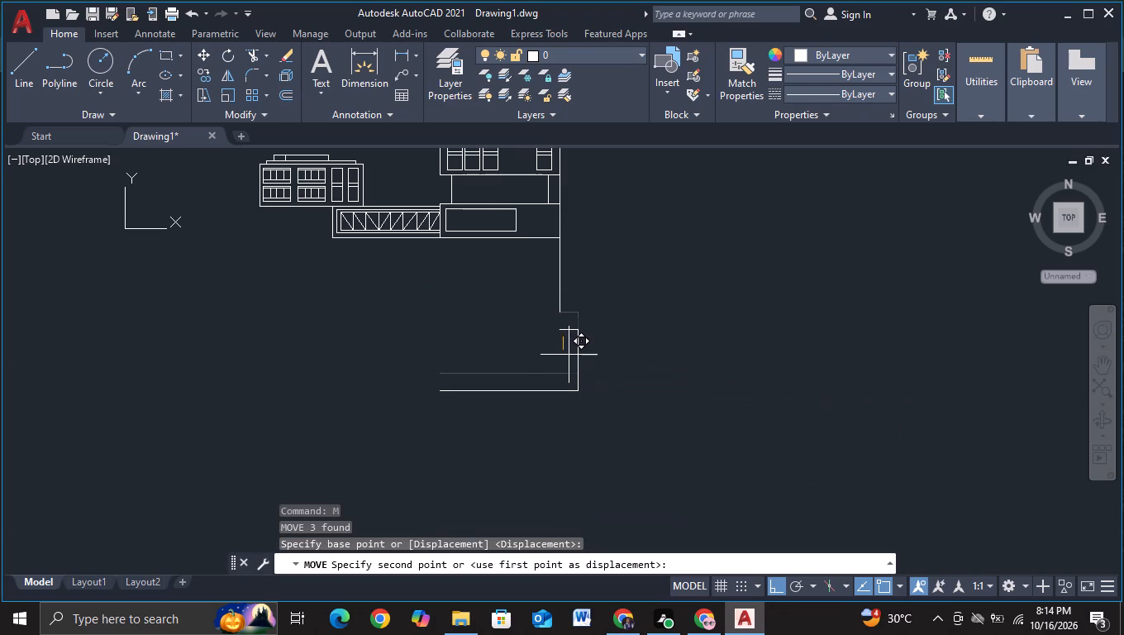
Draw a vertical line from the short step's inner end up to the long wall line's lower end, closing the gap.
left_click(12, 84)
scroll(604, 346, "up", 2)
left_click(486, 304)
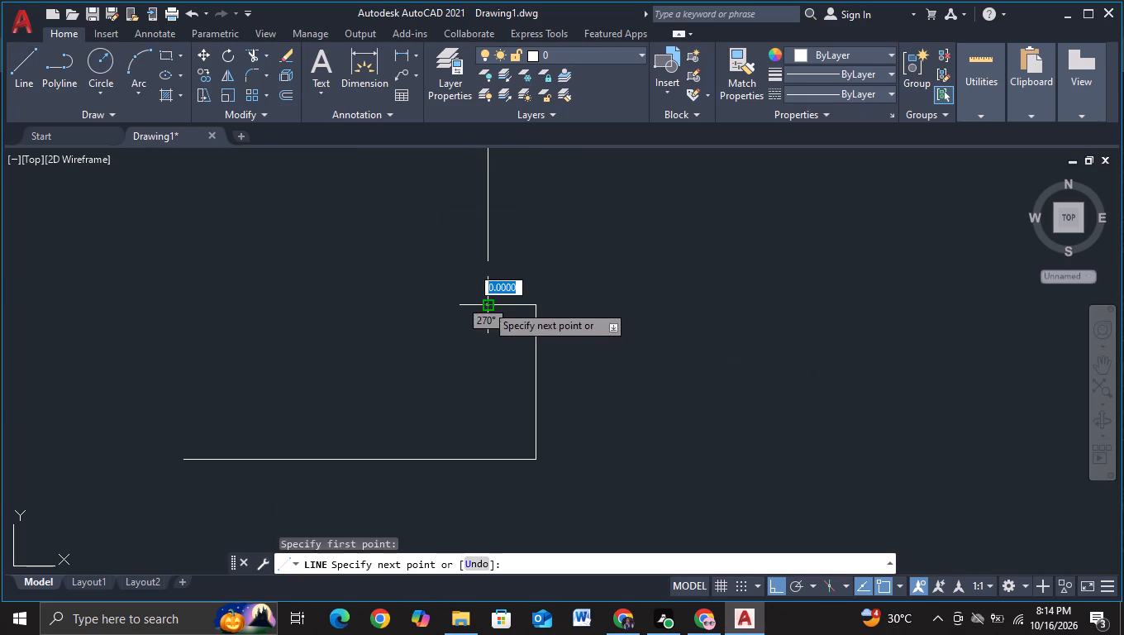
left_click(489, 262)
key("Escape")
scroll(657, 274, "down", 2)
middle_click_drag(692, 323, 702, 357)
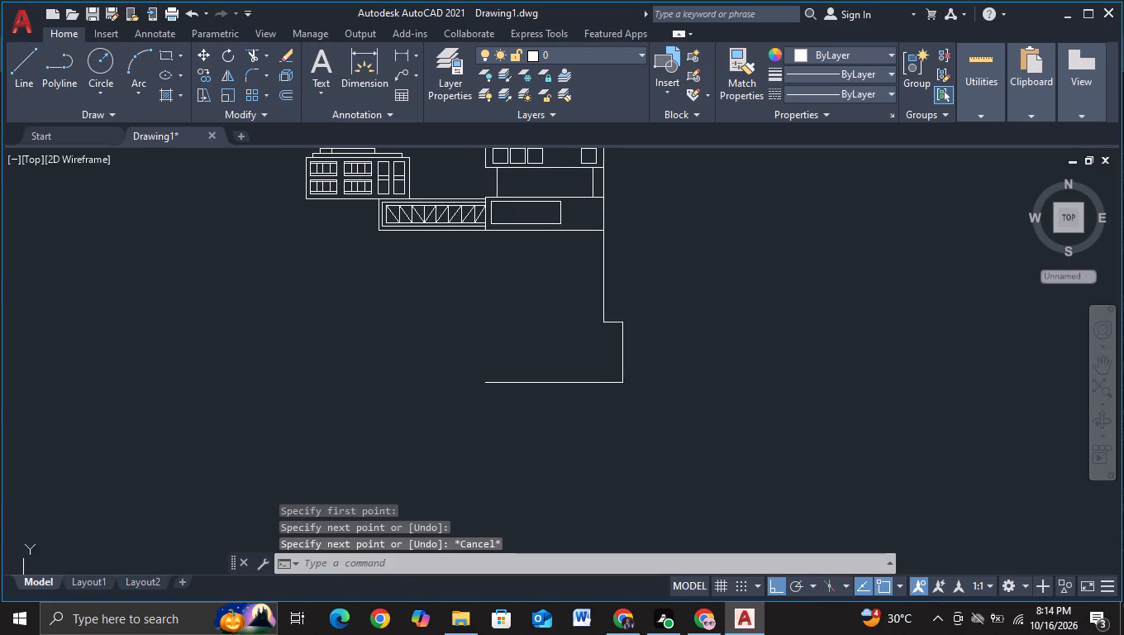
left_click(22, 79)
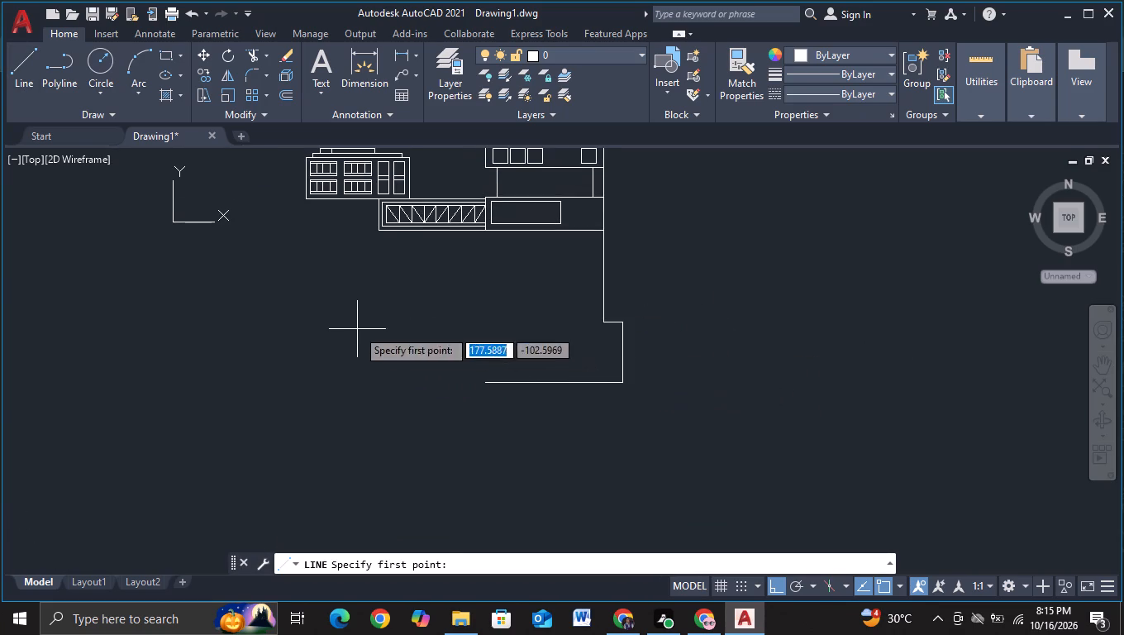
key("Escape")
With ortho off, copy the panelled block's upper-left four-pane window to just below the tall block's base, near the outer wall.
middle_click_drag(299, 320, 436, 451)
scroll(442, 423, "up", 2)
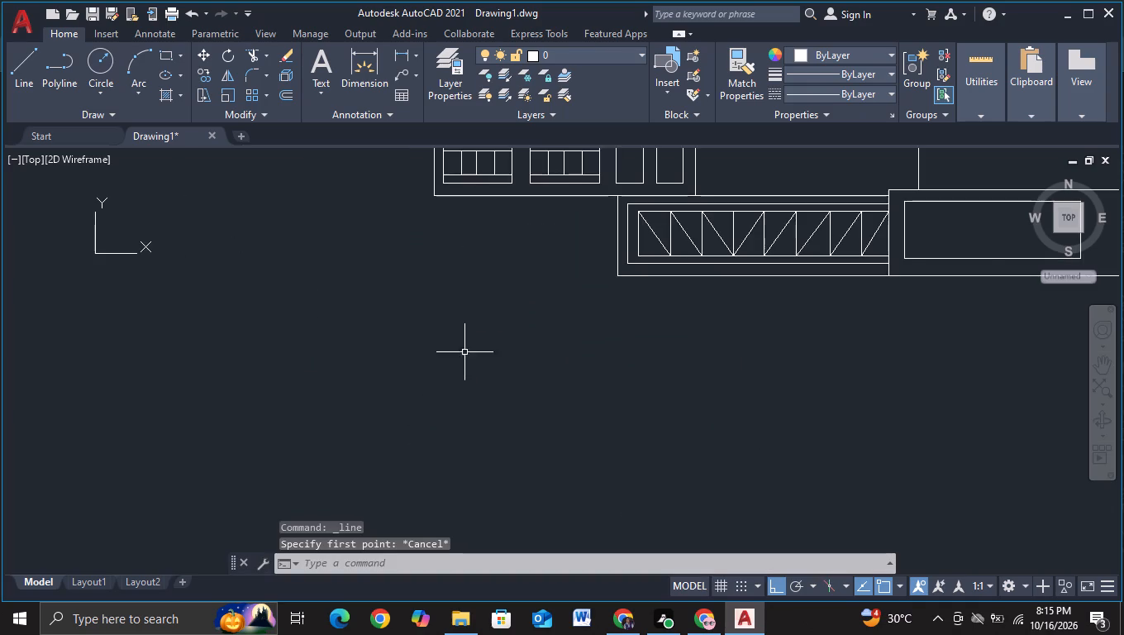
middle_click_drag(469, 345, 463, 537)
scroll(510, 394, "up", 2)
middle_click_drag(377, 257, 407, 392)
left_click_drag(339, 262, 334, 284)
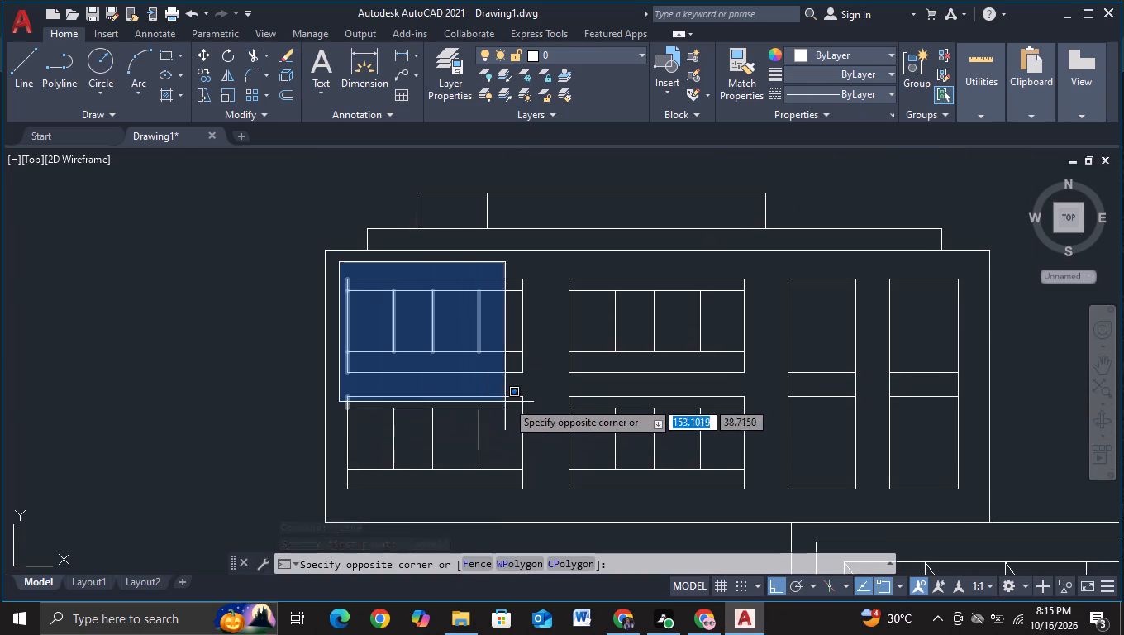
left_click(537, 380)
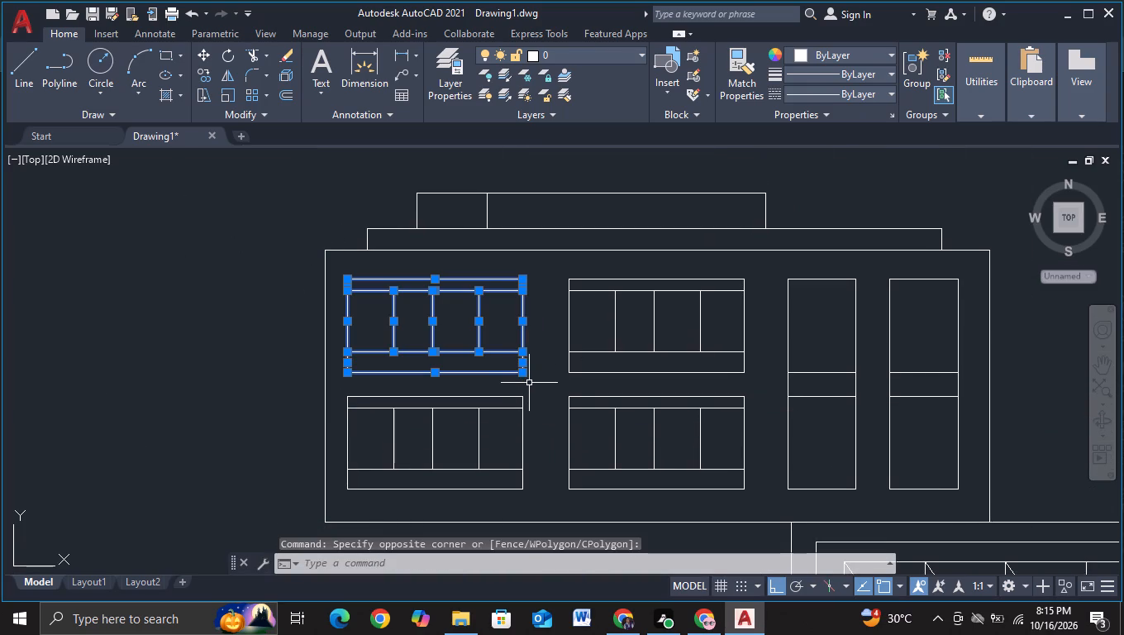
key("c")
left_click(616, 437)
left_click_drag(459, 341, 493, 370)
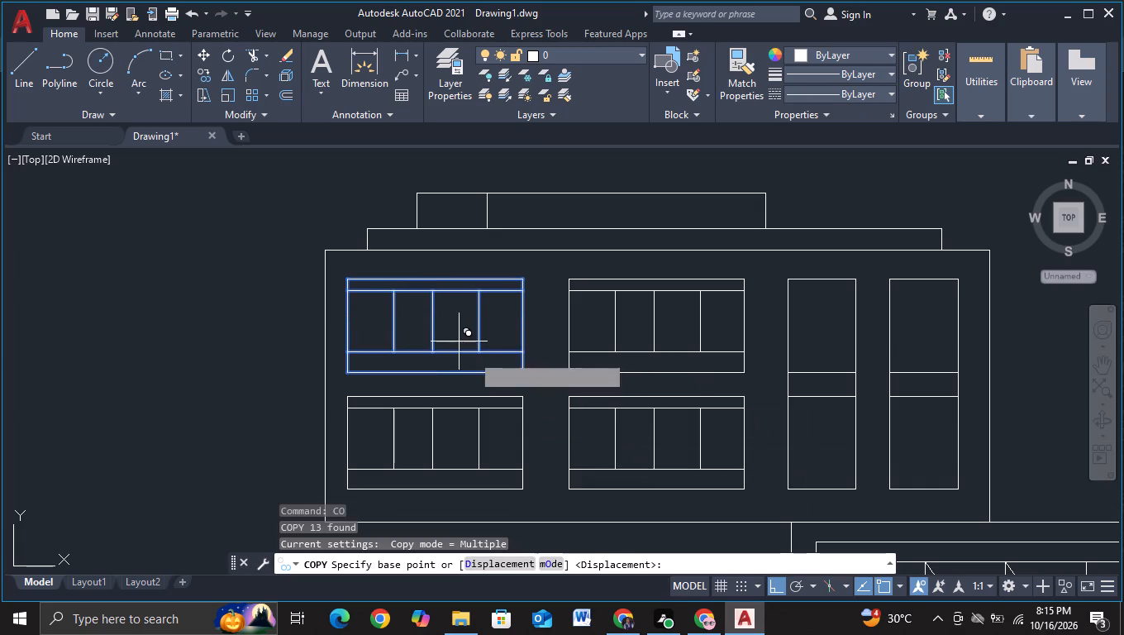
left_click_drag(493, 370, 510, 380)
scroll(550, 425, "down", 2)
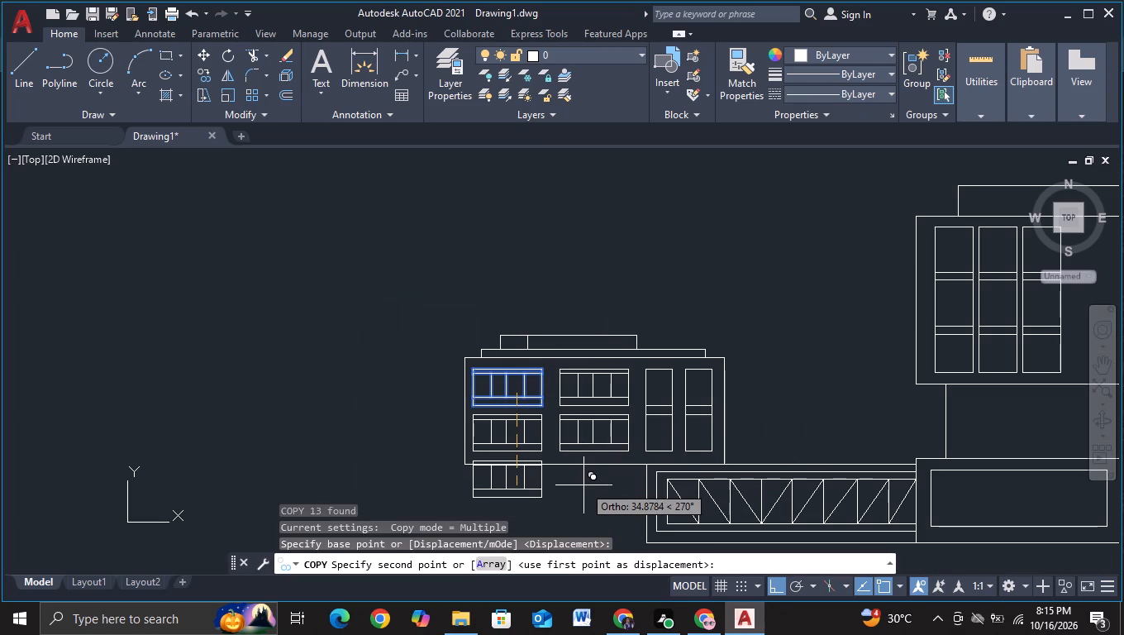
key("F8")
middle_click_drag(588, 507, 199, 340)
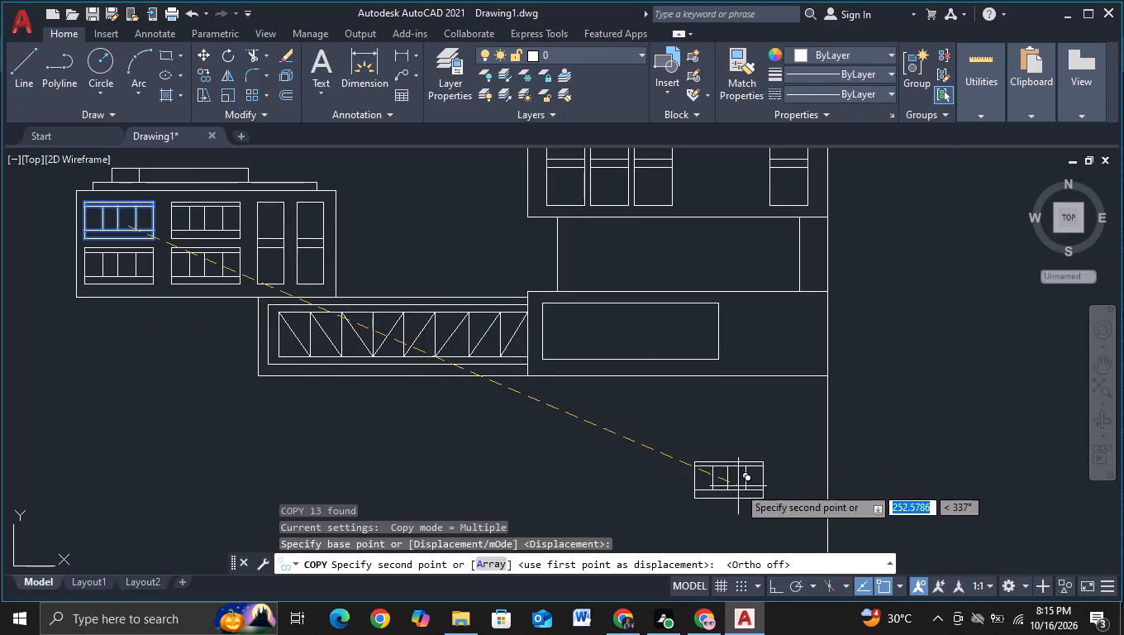
middle_click_drag(723, 477, 595, 525)
scroll(603, 465, "down", 1)
middle_click_drag(607, 485, 618, 430)
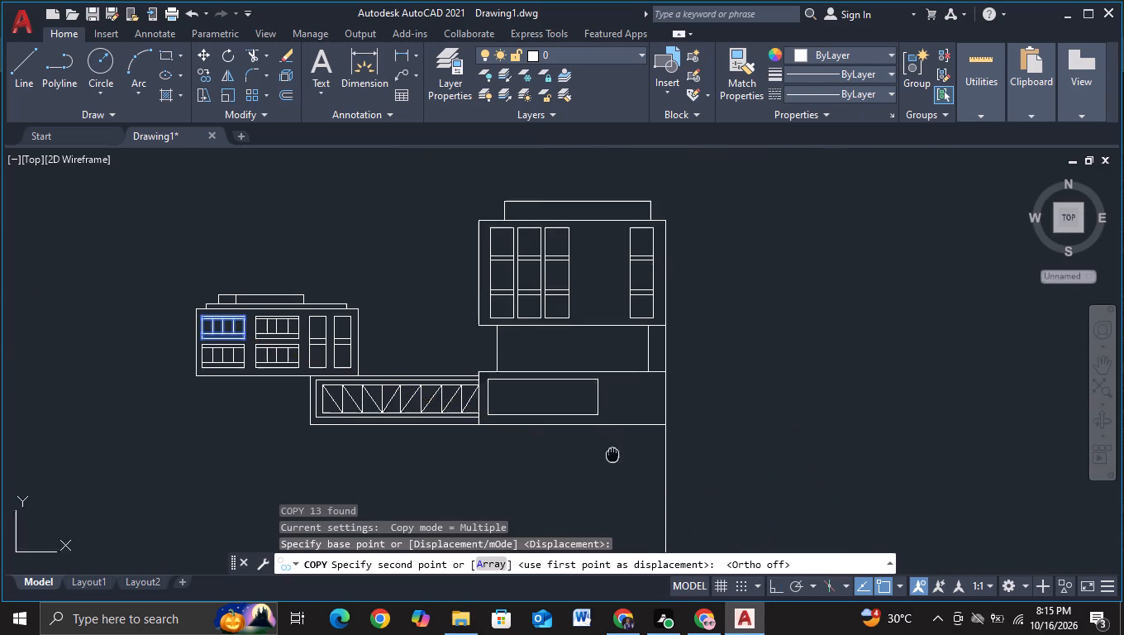
middle_click_drag(618, 430, 630, 380)
scroll(551, 422, "up", 1)
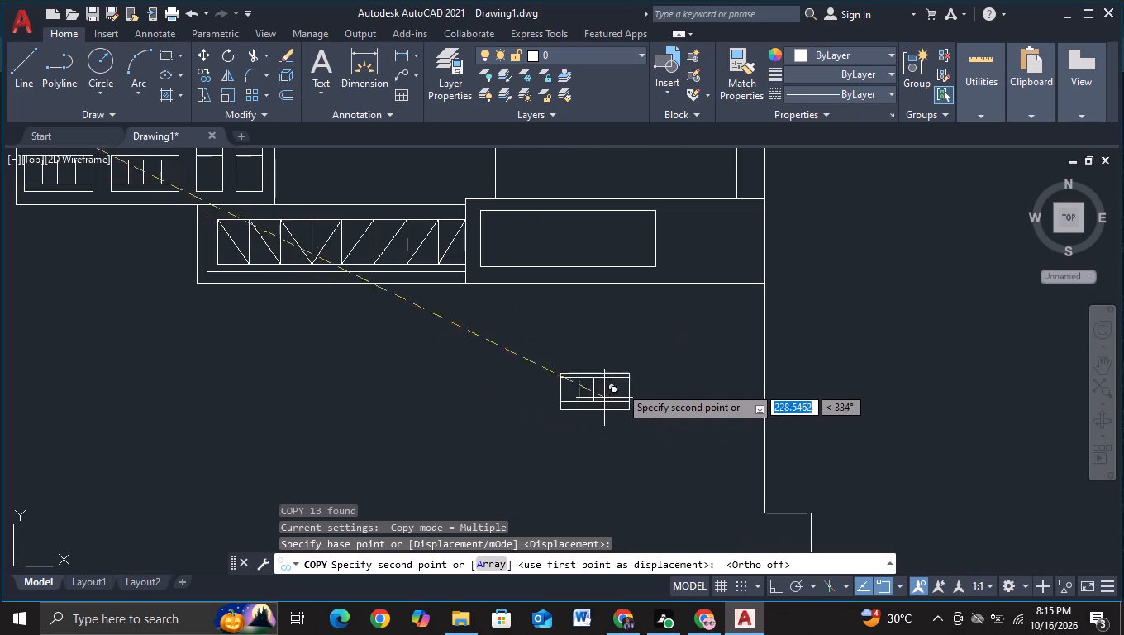
left_click(641, 330)
key("Escape")
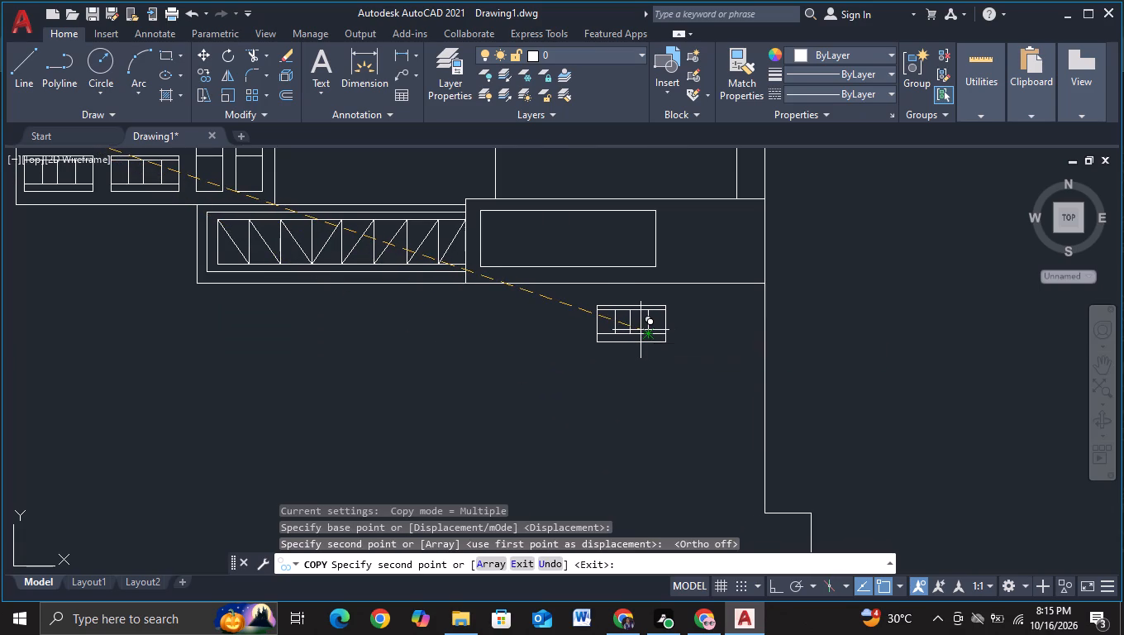
Enlarge the copied four-pane window below the tall block's base, scaling it freehand about its lower middle while keeping it beneath the base line.
left_click(586, 298)
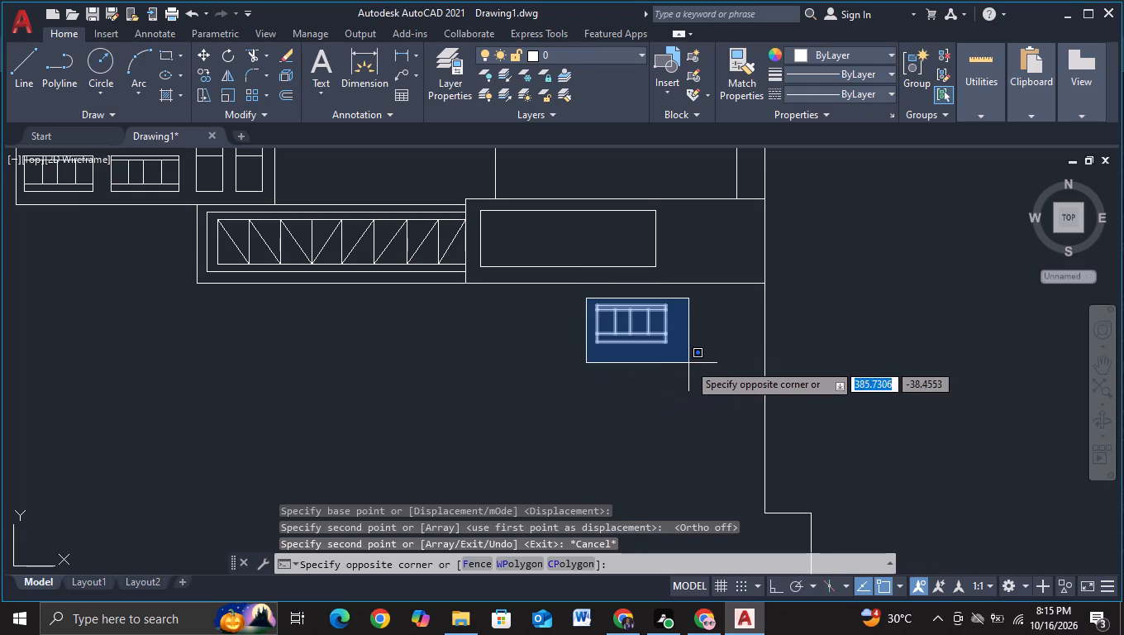
left_click(688, 363)
key("s")
left_click(726, 413)
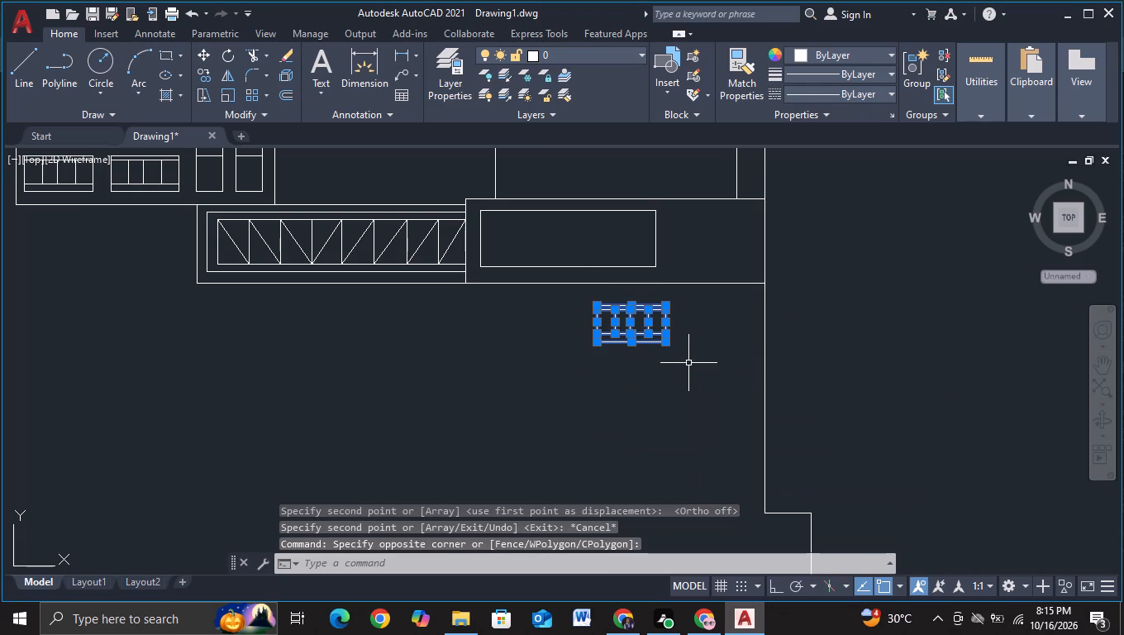
left_click(638, 333)
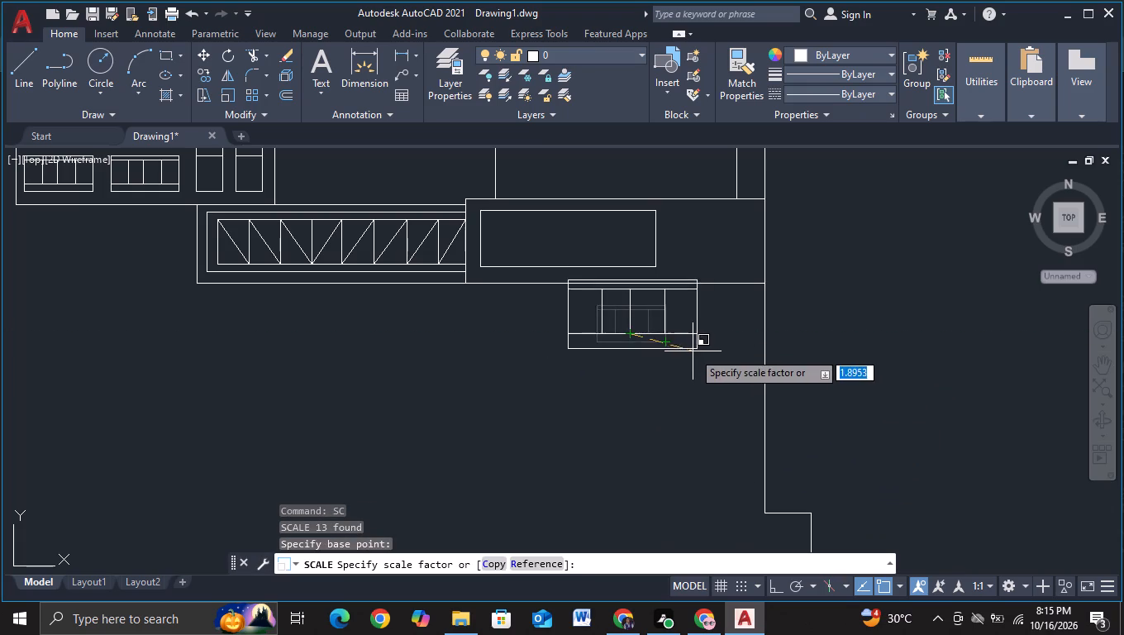
left_click(684, 346)
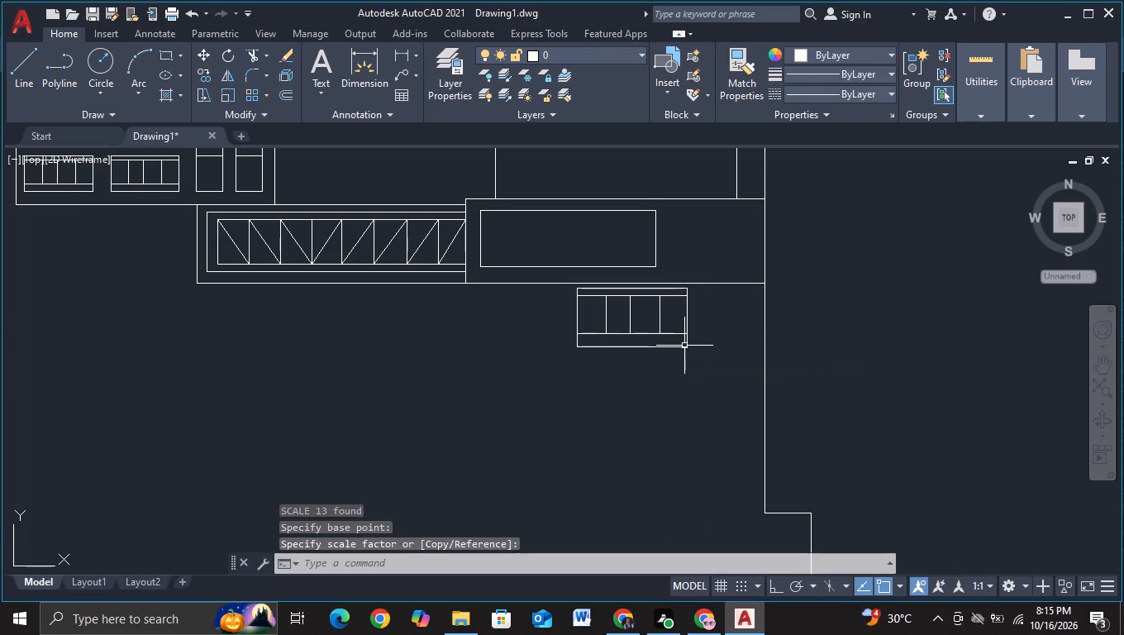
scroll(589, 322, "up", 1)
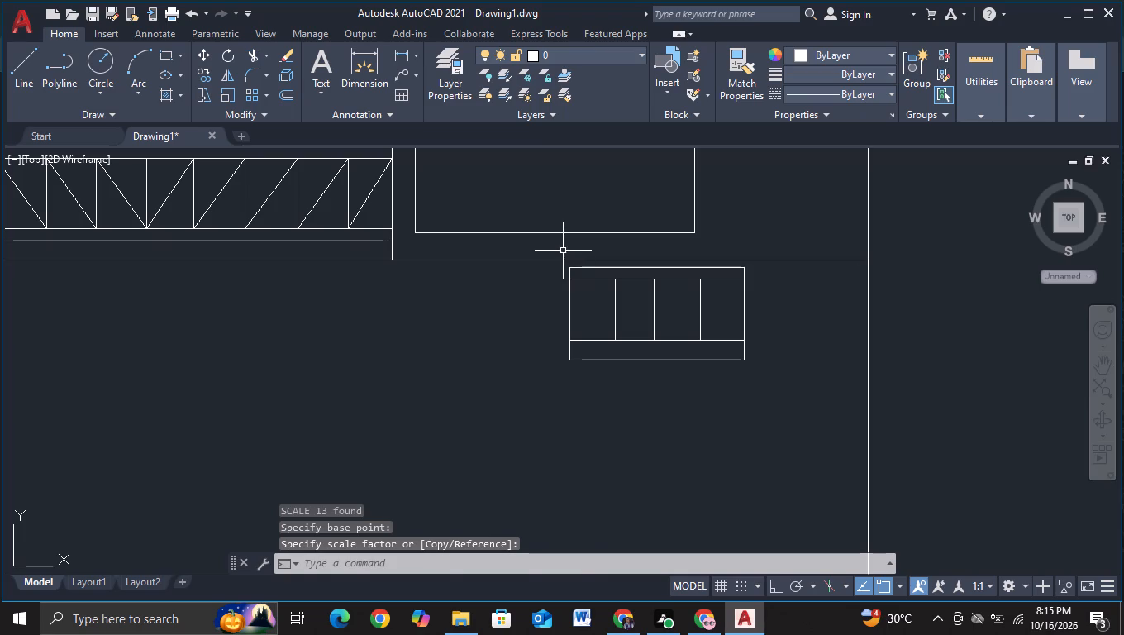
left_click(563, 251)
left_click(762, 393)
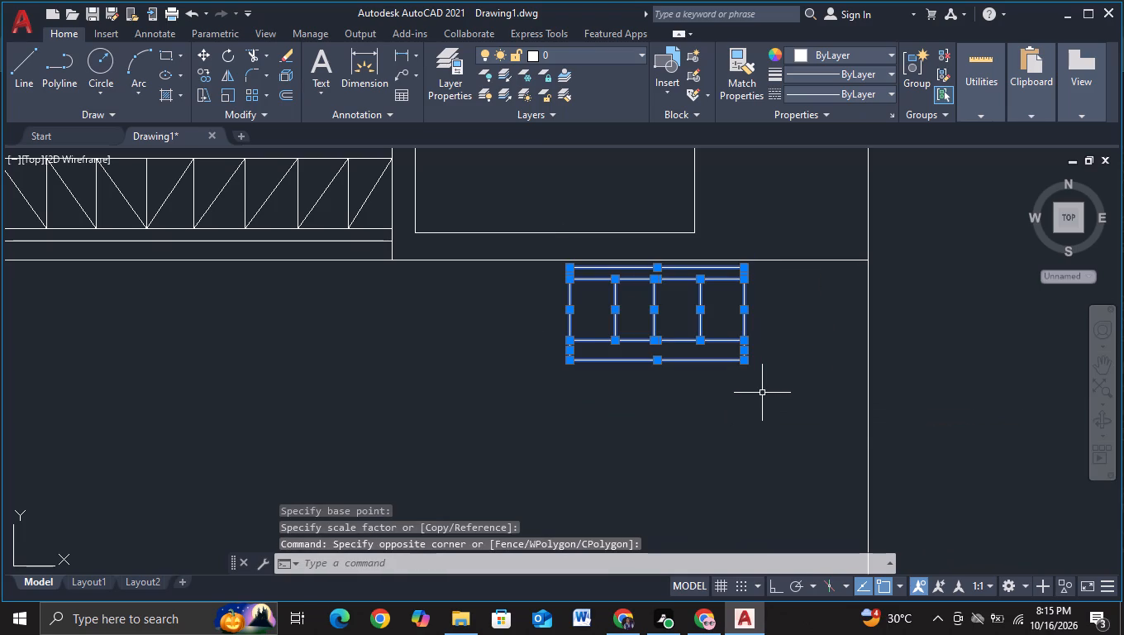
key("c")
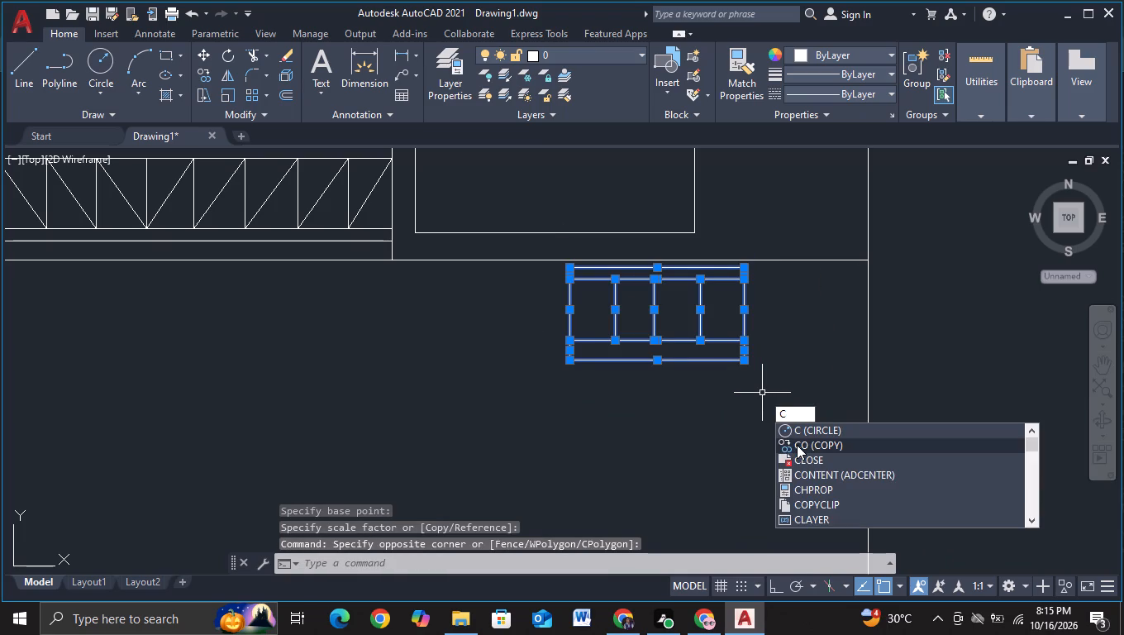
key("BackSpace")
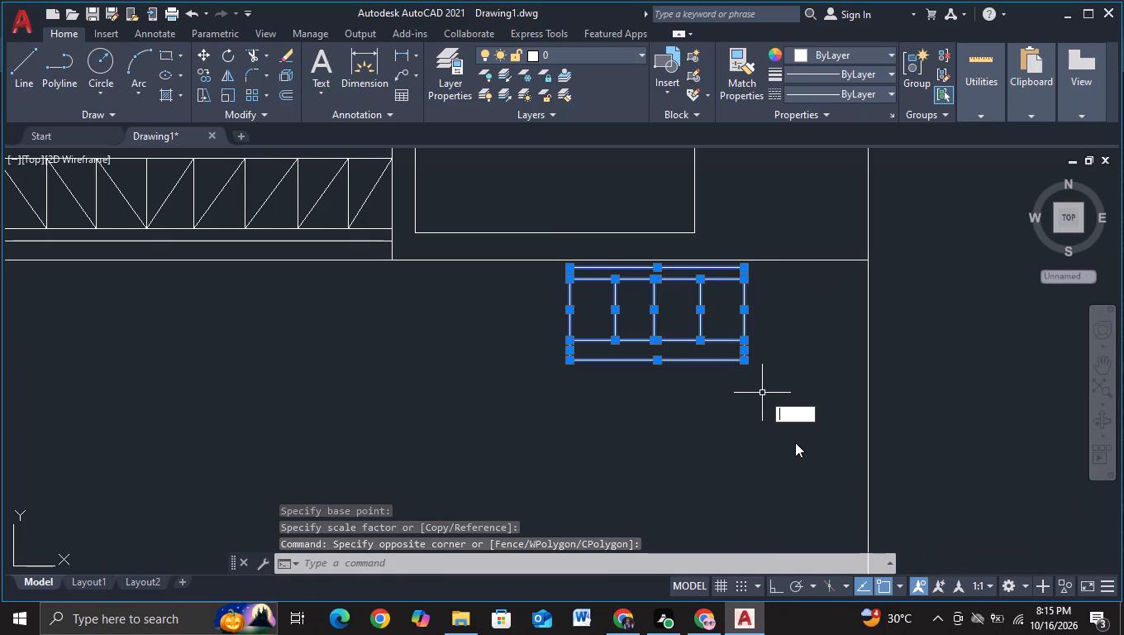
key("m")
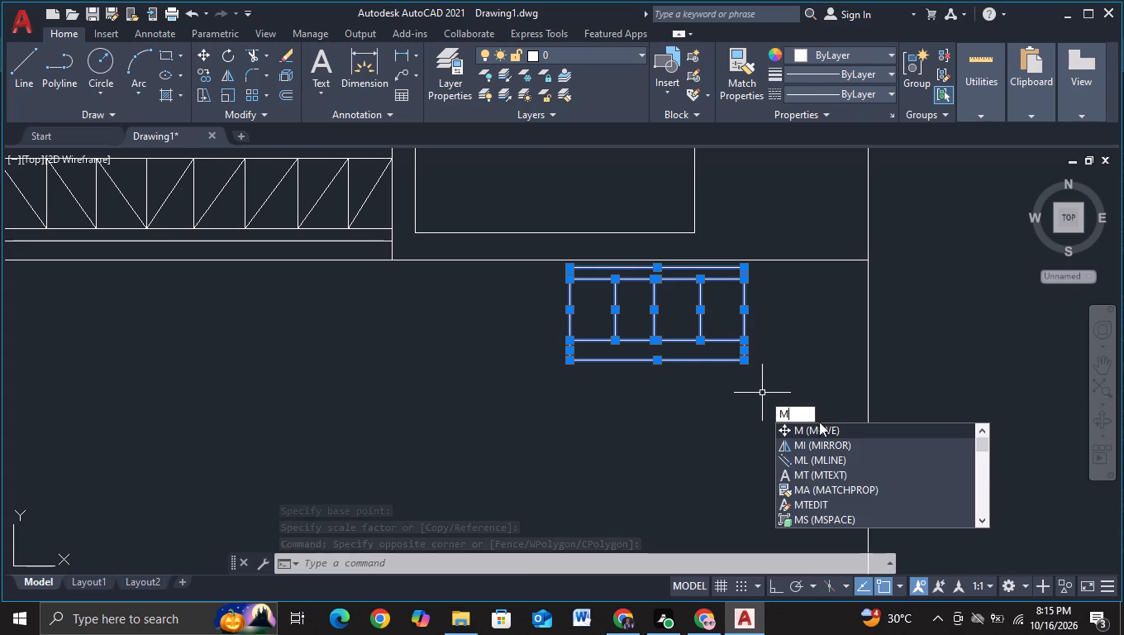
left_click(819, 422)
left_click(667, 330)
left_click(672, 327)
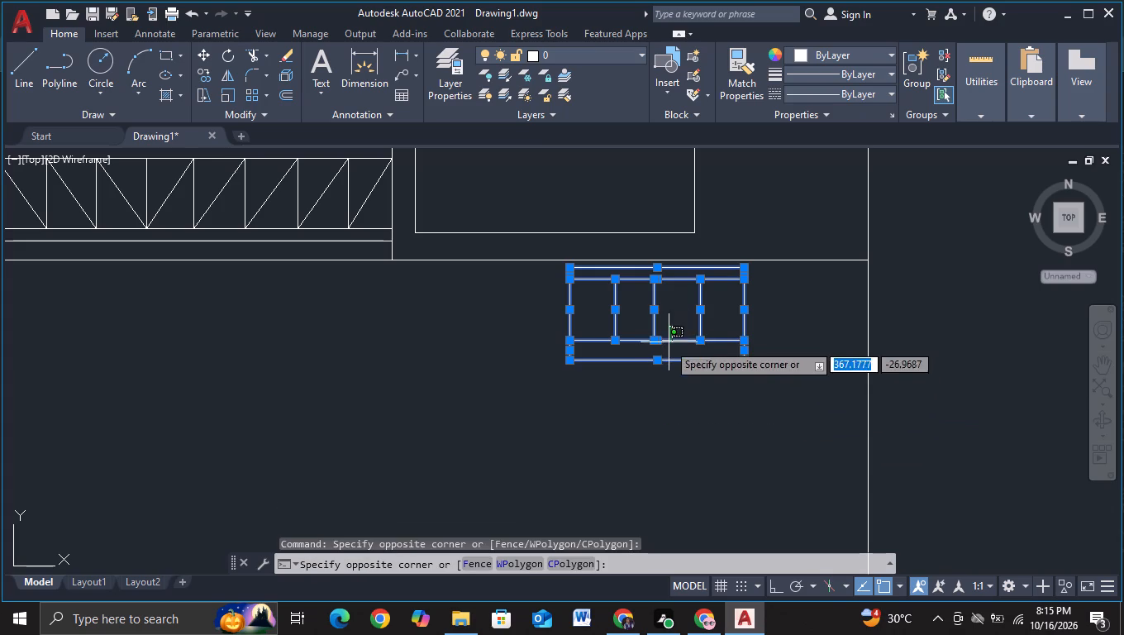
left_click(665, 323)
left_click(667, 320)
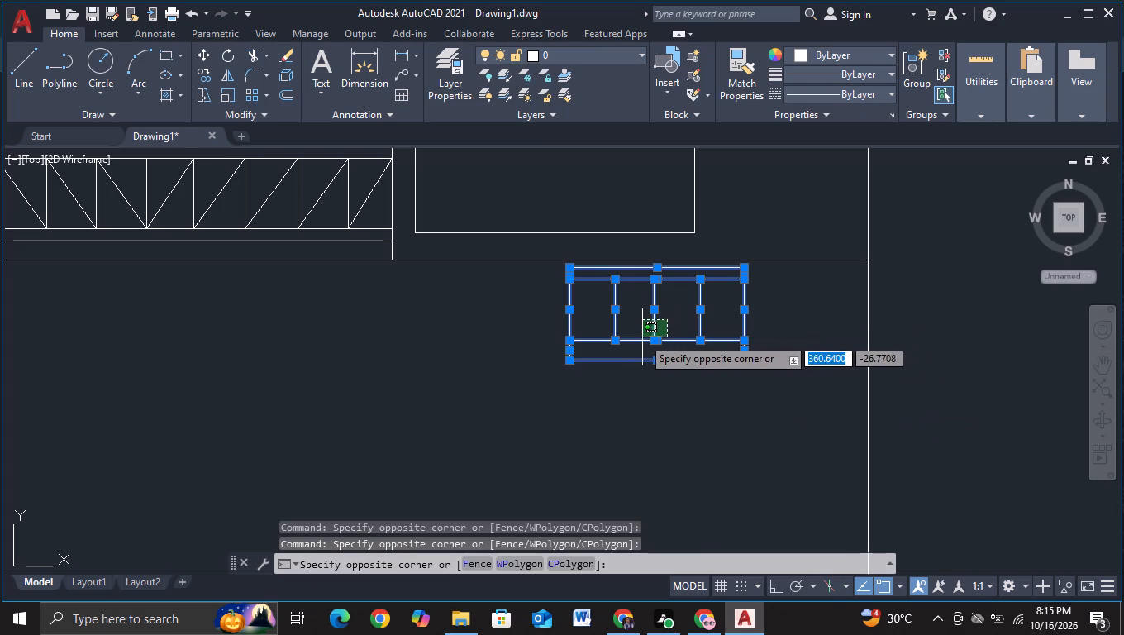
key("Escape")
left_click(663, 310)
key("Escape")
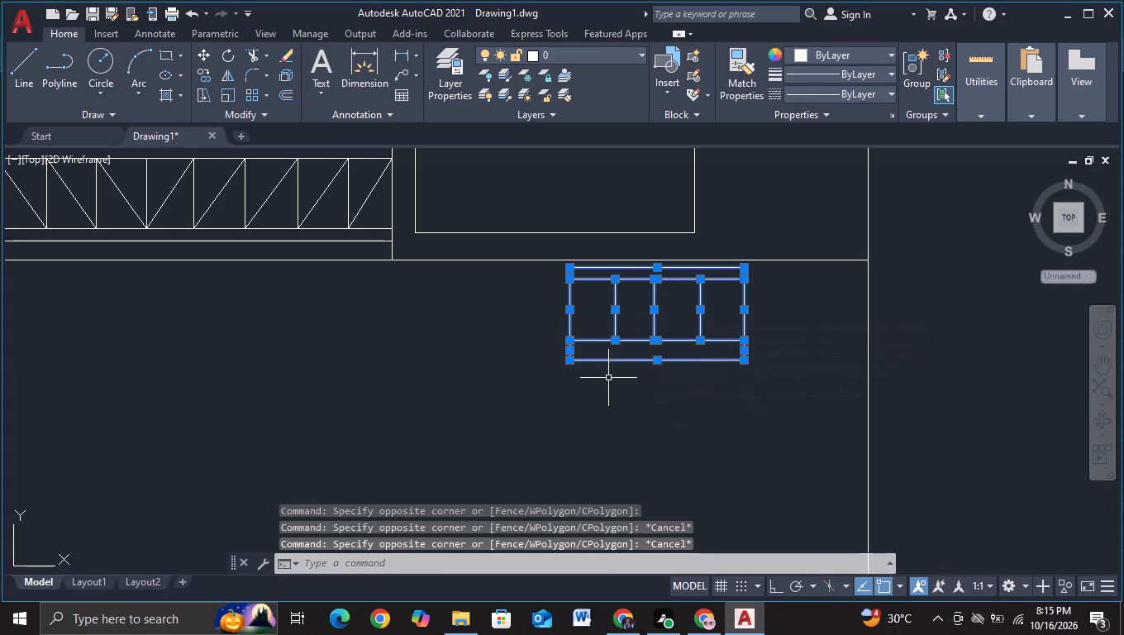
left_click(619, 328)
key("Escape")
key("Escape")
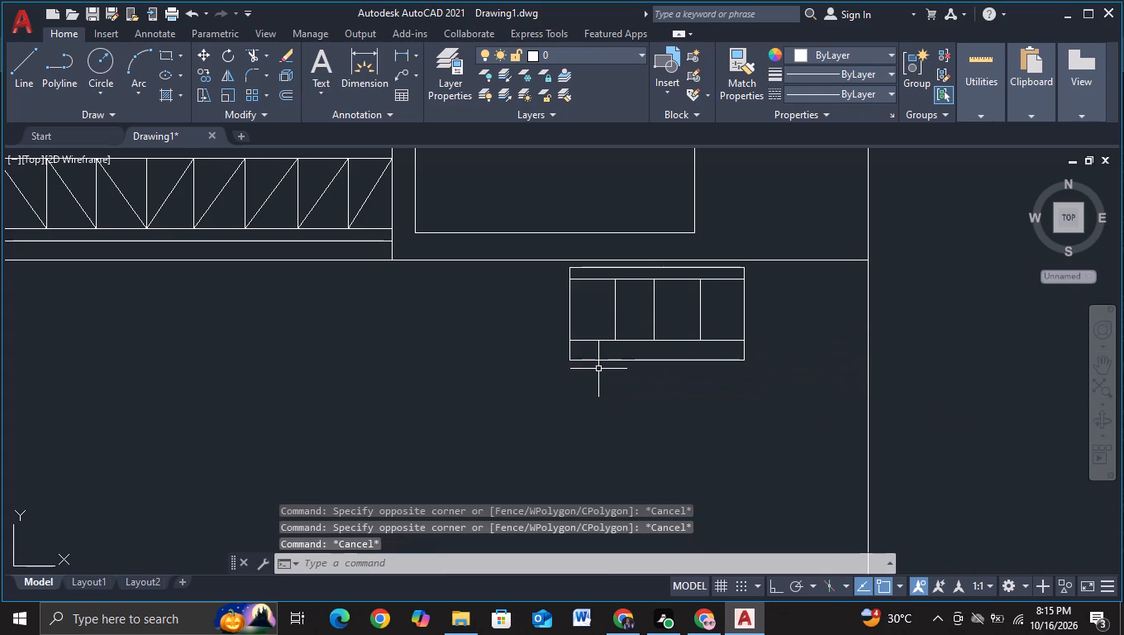
Move the enlarged four-pane window diagonally down and away from the outer wall by about 7, leaving a gap below the base line.
left_click(561, 265)
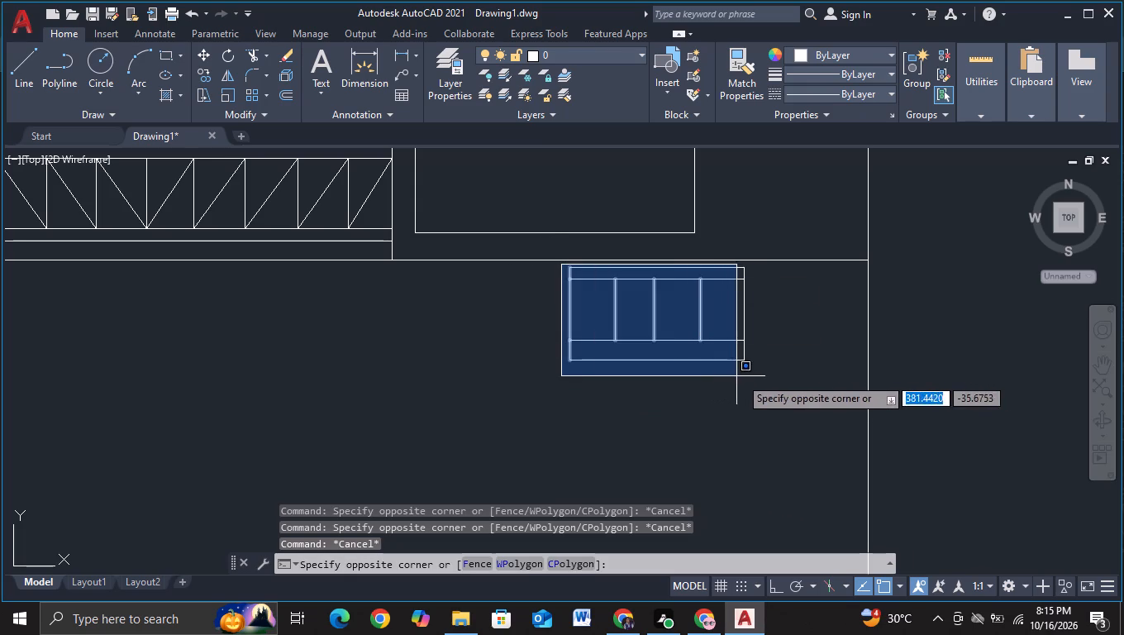
left_click(755, 380)
key("m")
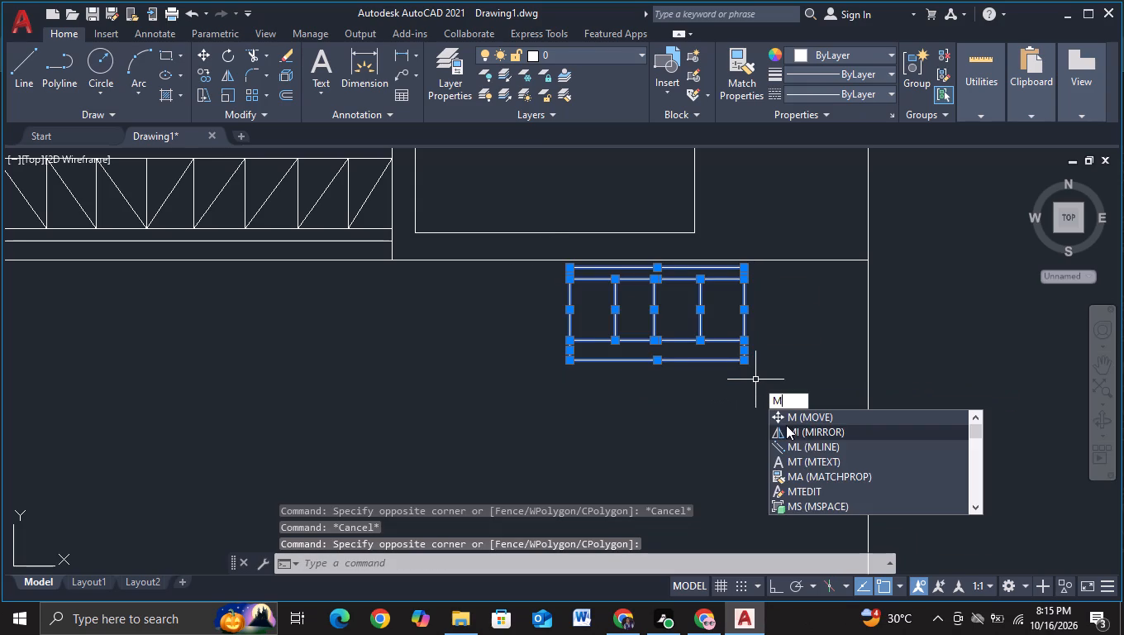
left_click(807, 420)
left_click(672, 329)
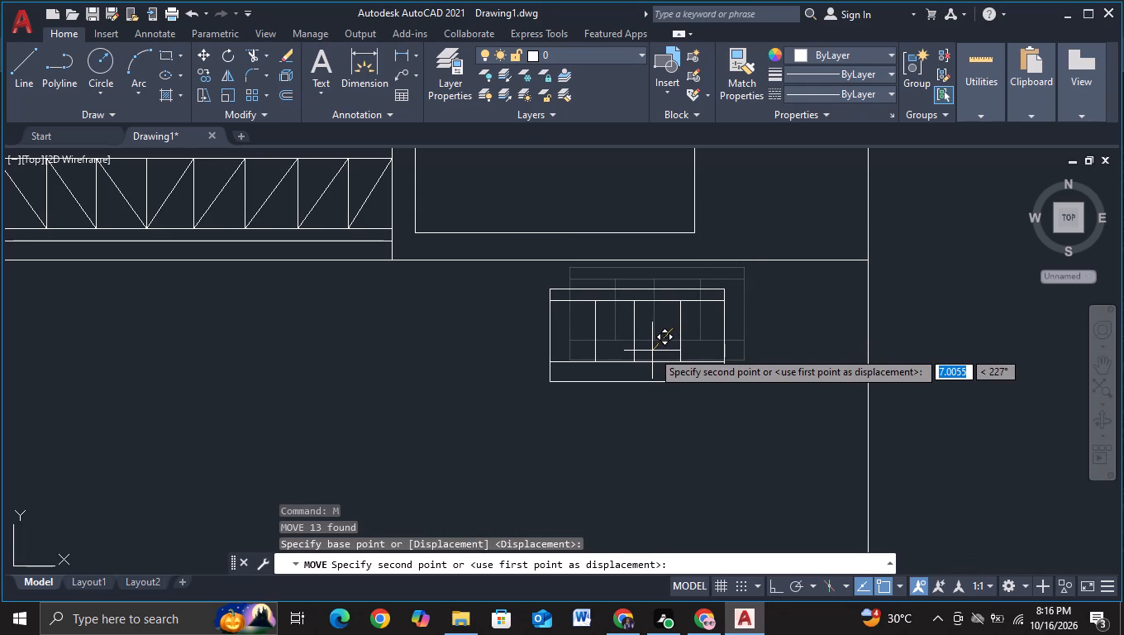
left_click(652, 351)
With ortho on, copy the enlarged four-pane window straight down by about 31 to make a second window below it.
left_click(536, 277)
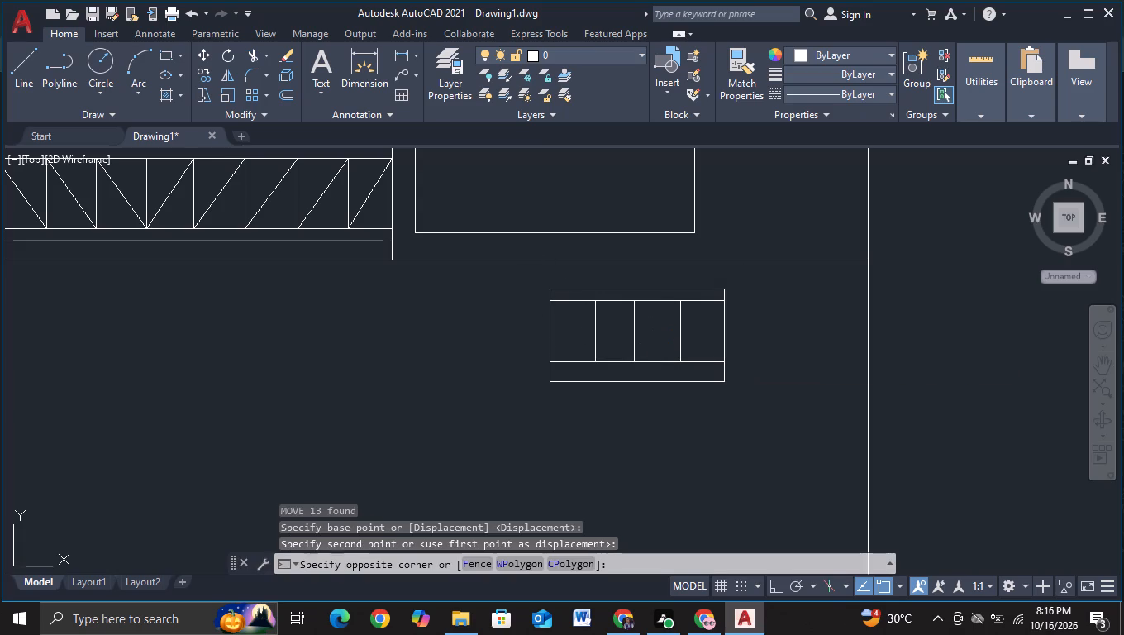
left_click(780, 408)
key("c")
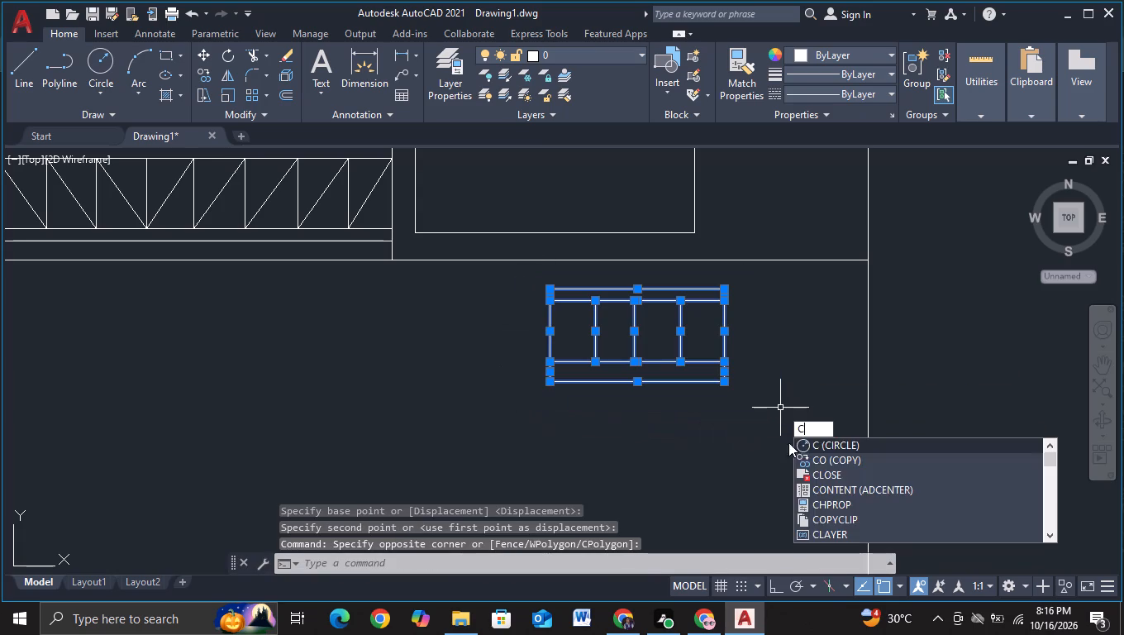
left_click(802, 460)
left_click(650, 336)
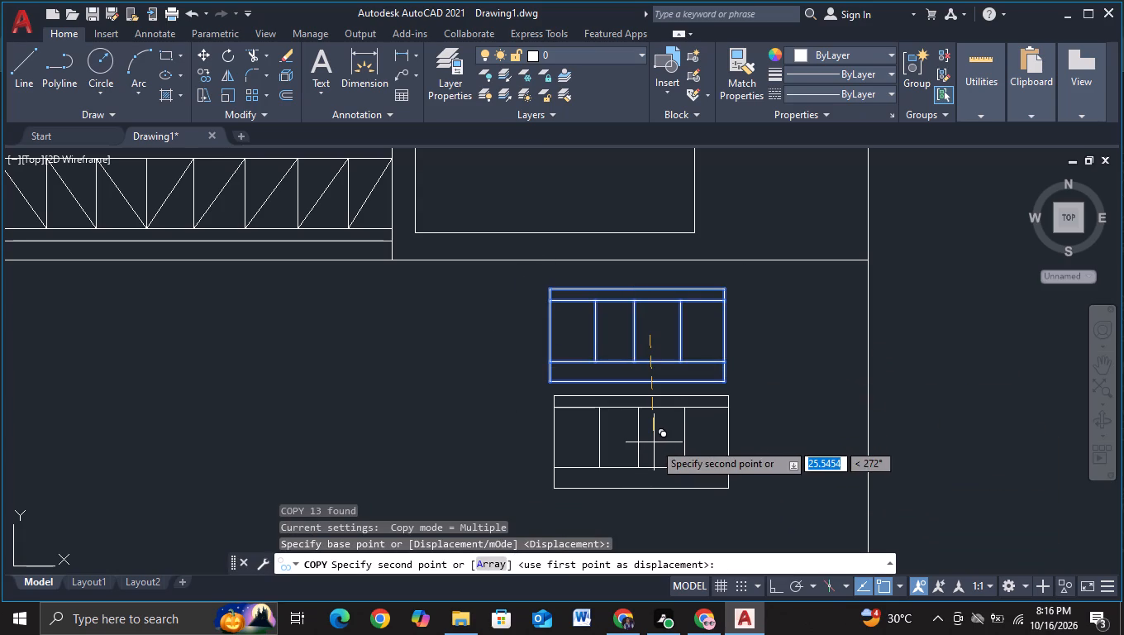
key("F8")
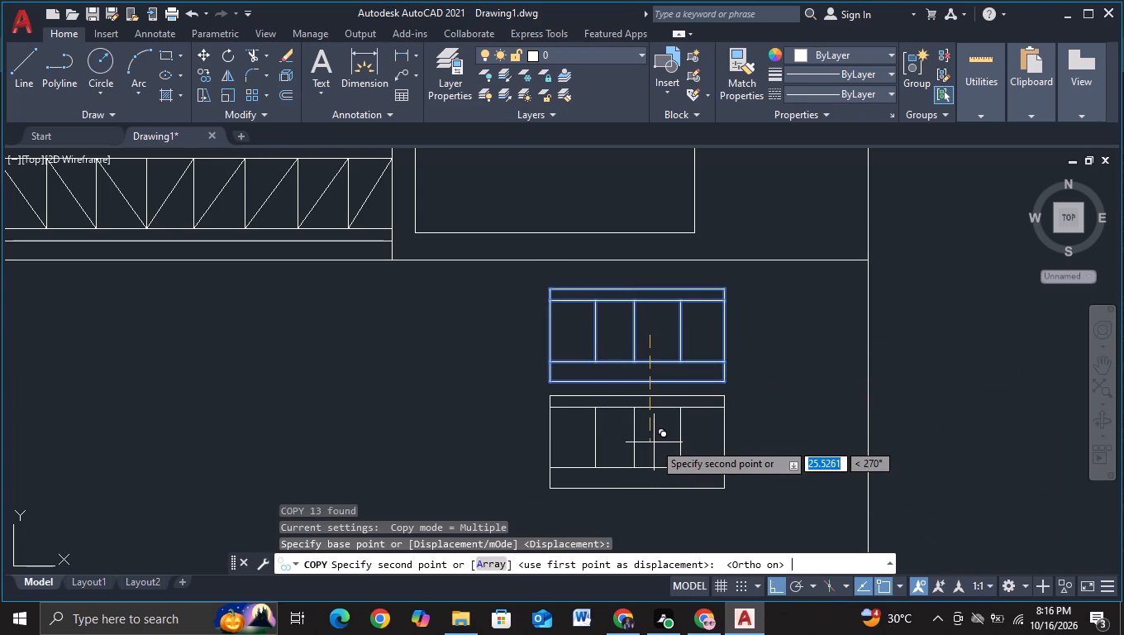
middle_click_drag(648, 478, 663, 395)
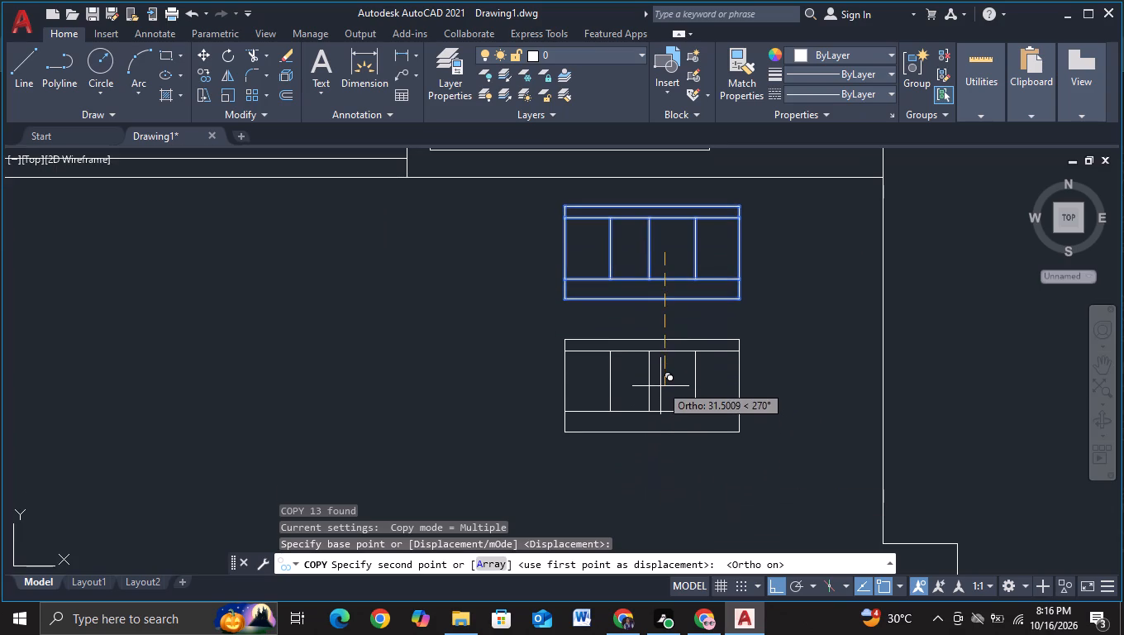
left_click(664, 382)
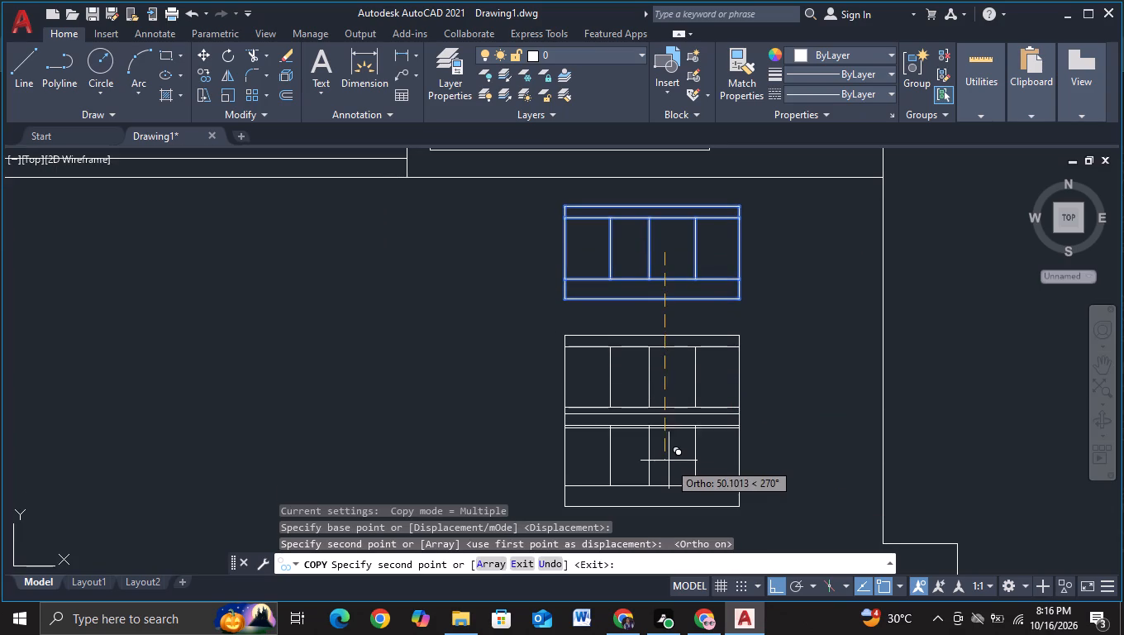
key("Escape")
Copy the last pane's two vertical edges from the lower window horizontally towards the outer wall by about 26.
scroll(681, 332, "up", 1)
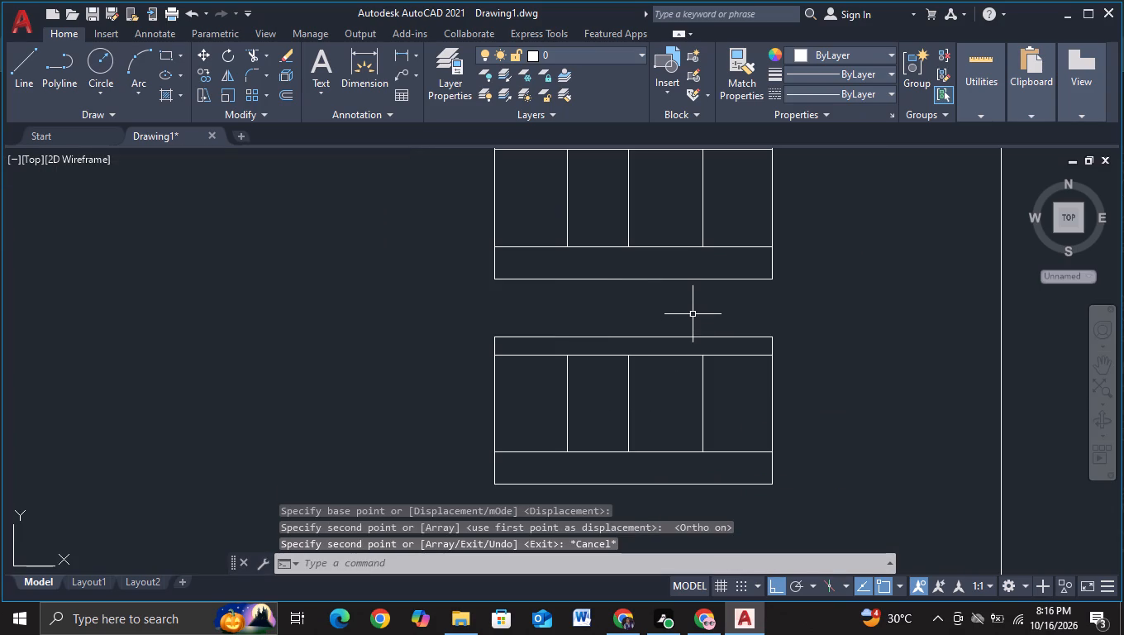
left_click(693, 308)
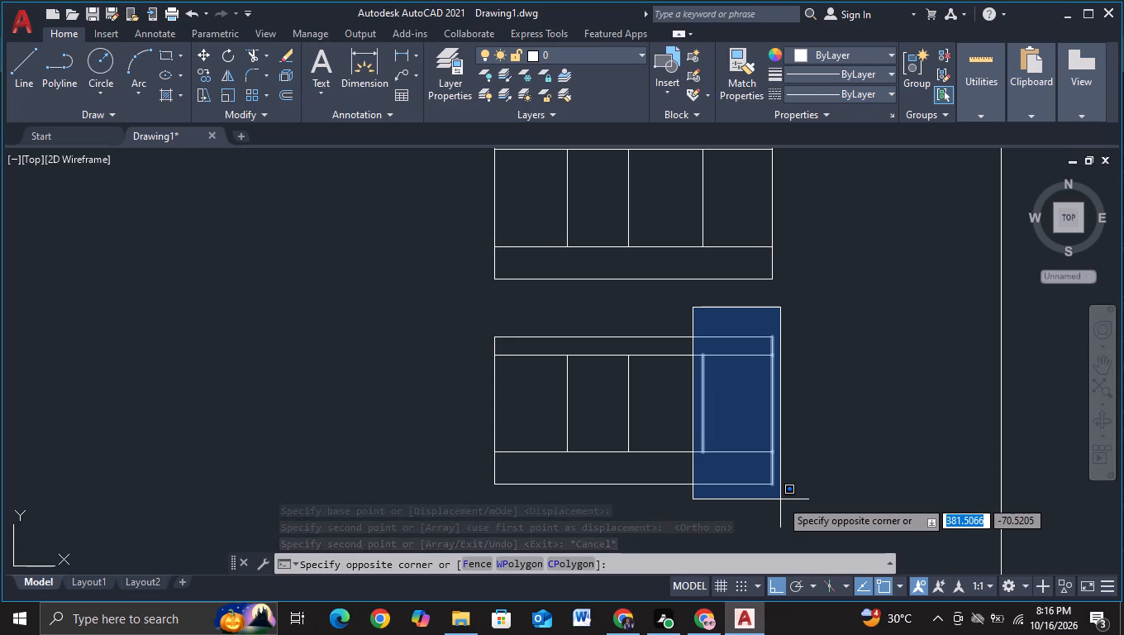
left_click(780, 499)
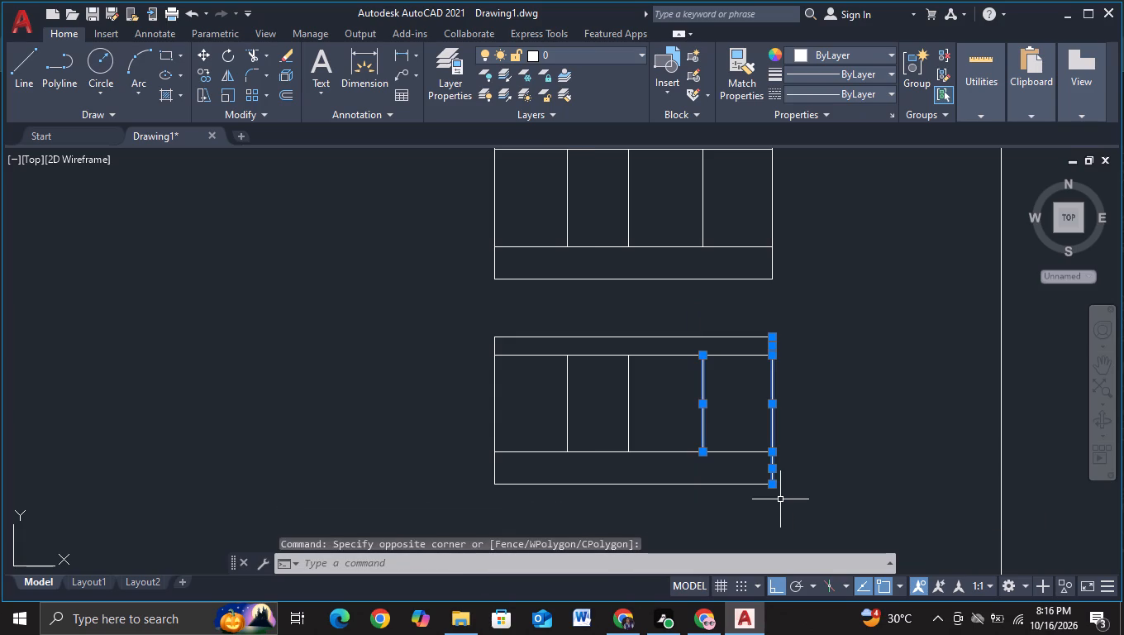
key("c")
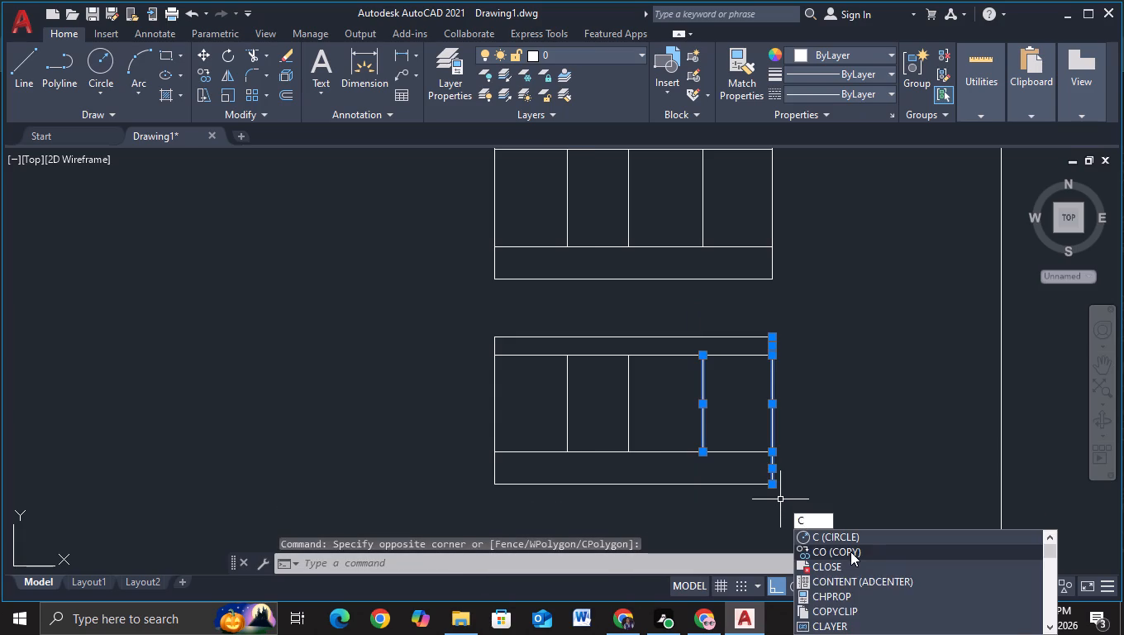
left_click(850, 551)
left_click(743, 436)
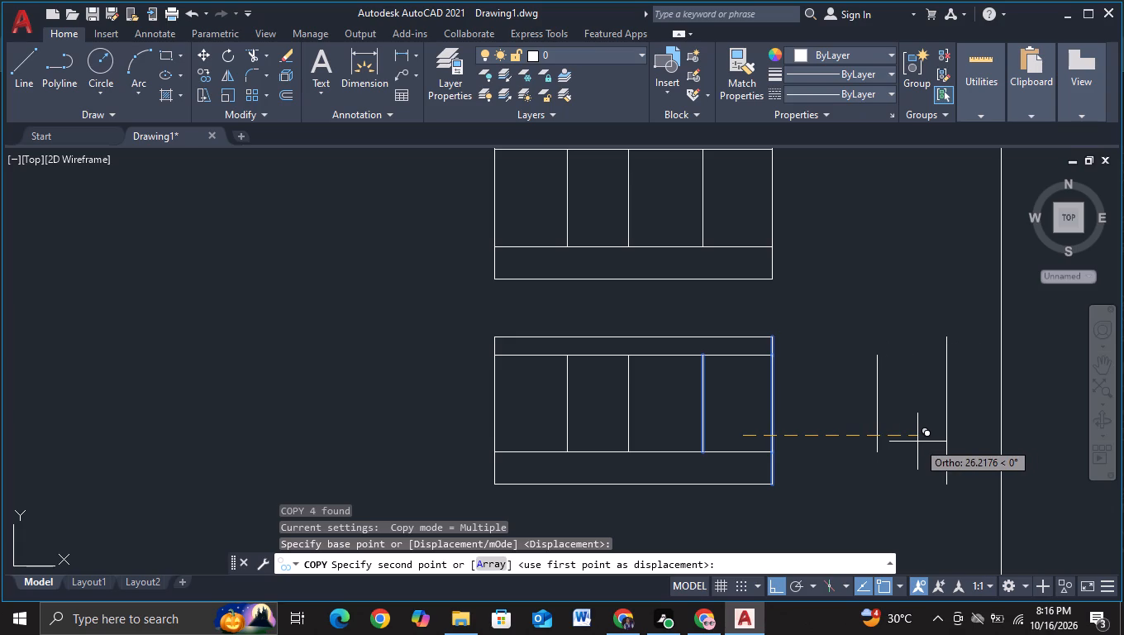
left_click(917, 442)
key("Escape")
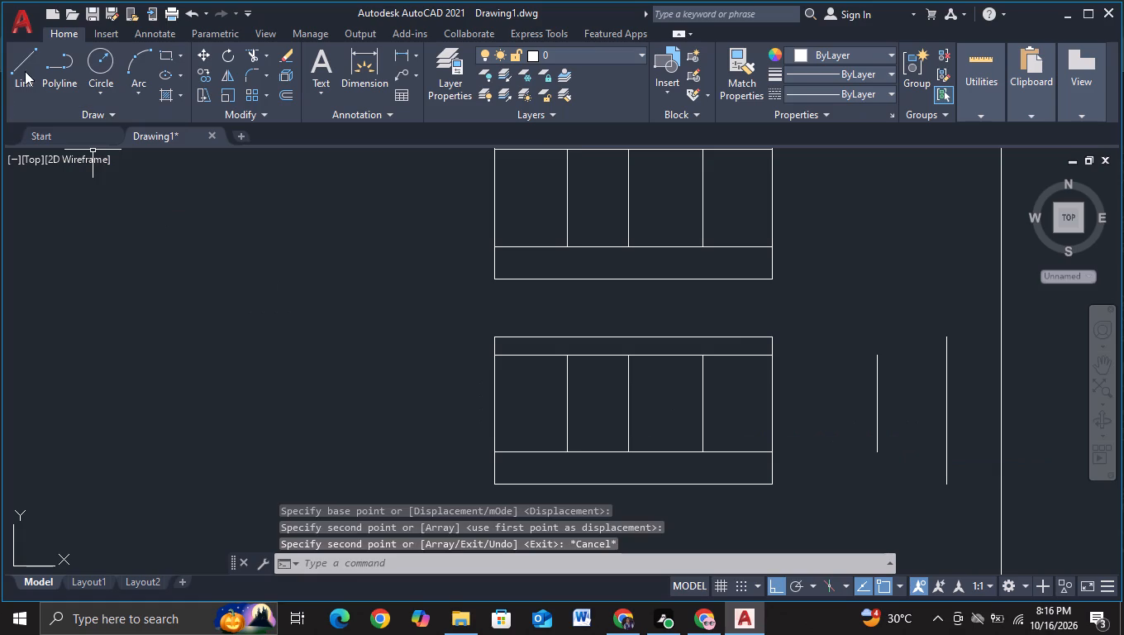
Draw the narrow window's top band: a horizontal line from the shorter vertical's top past the taller one, plus the top edge and short side closing it.
left_click(25, 71)
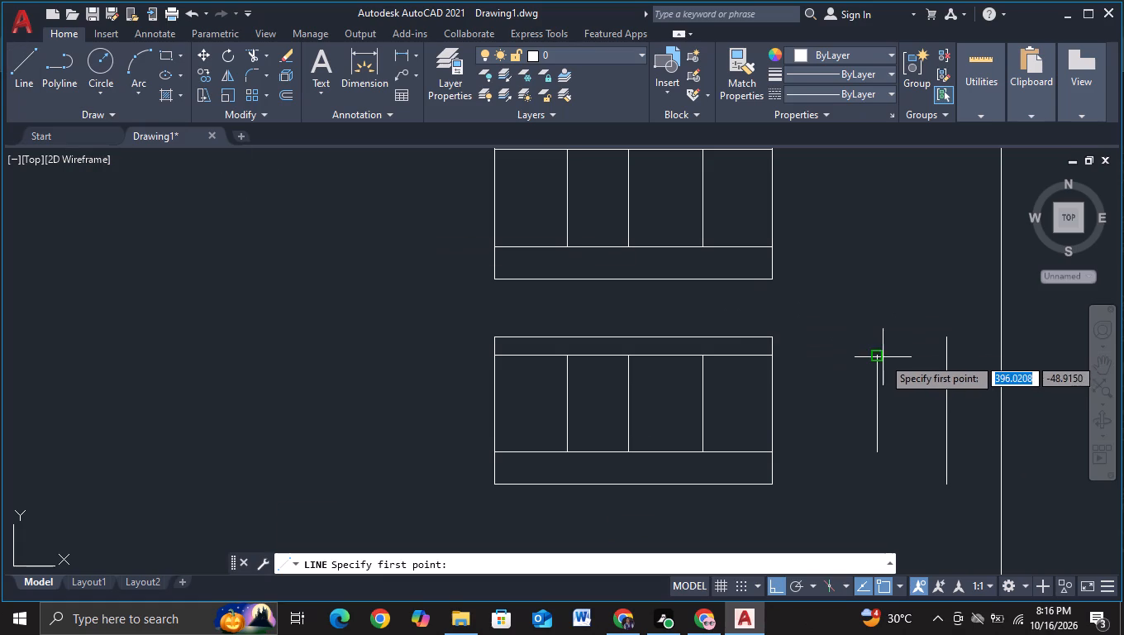
left_click(874, 356)
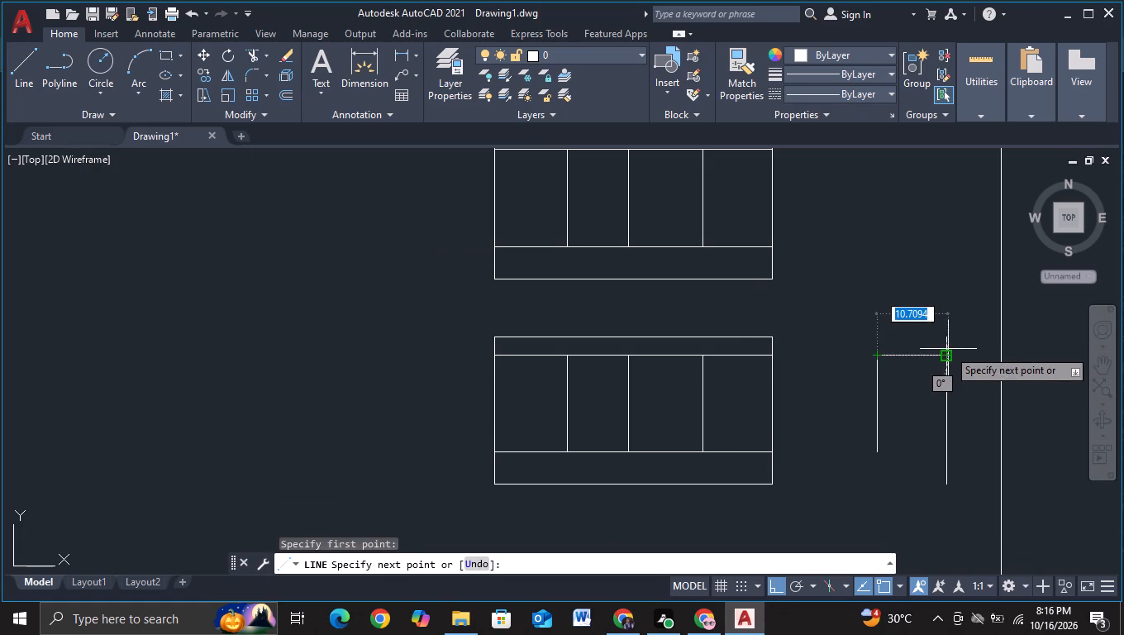
left_click(964, 348)
key("Escape")
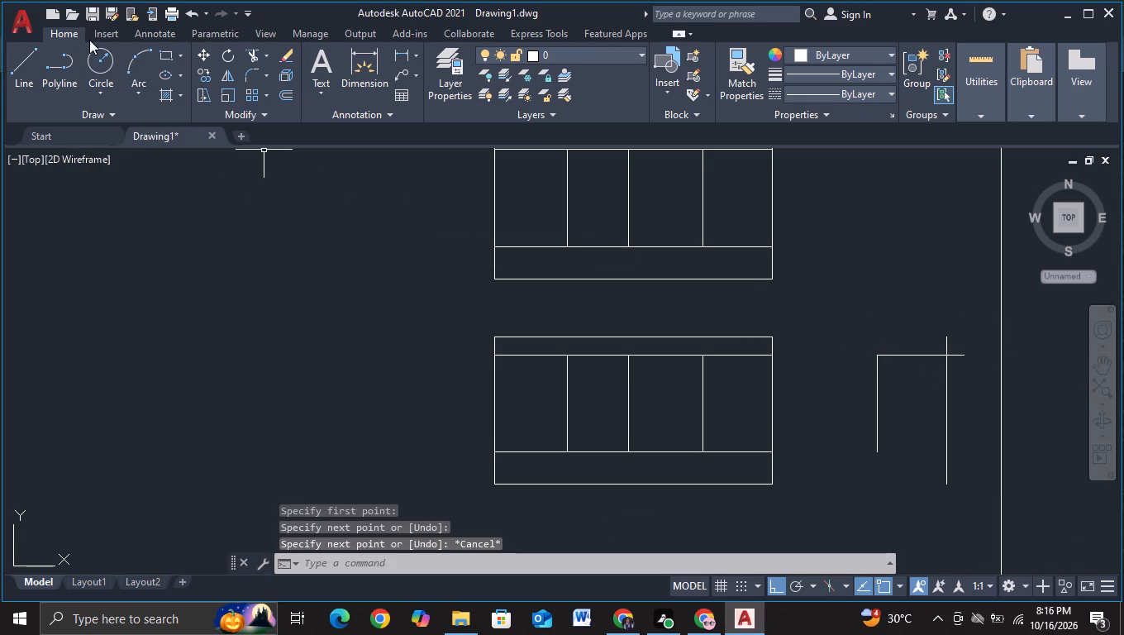
left_click(10, 79)
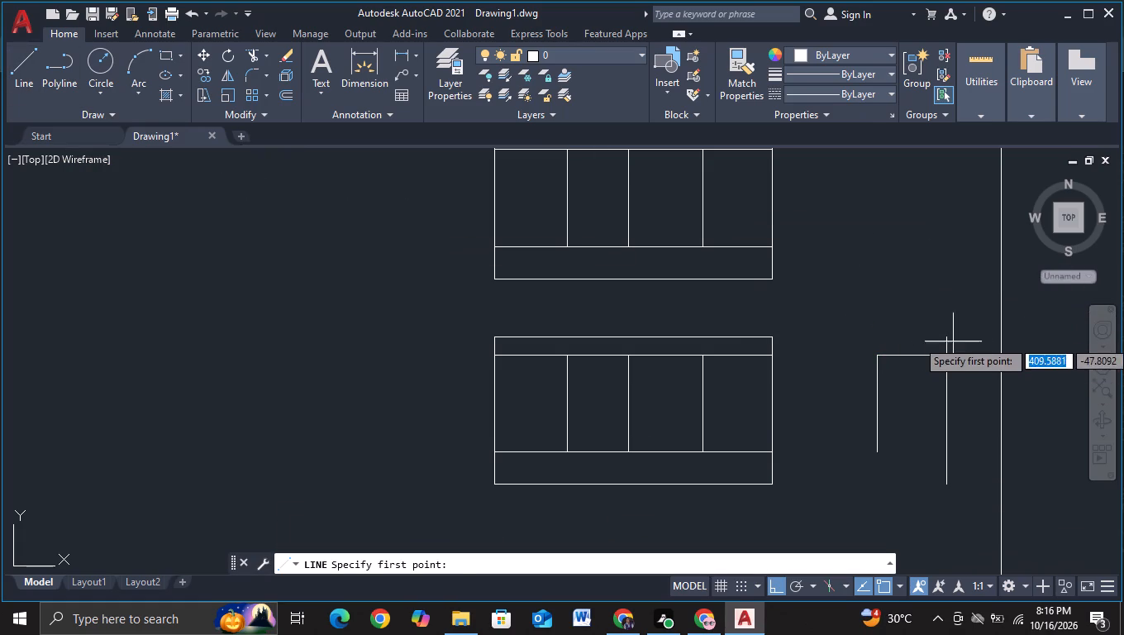
left_click(949, 339)
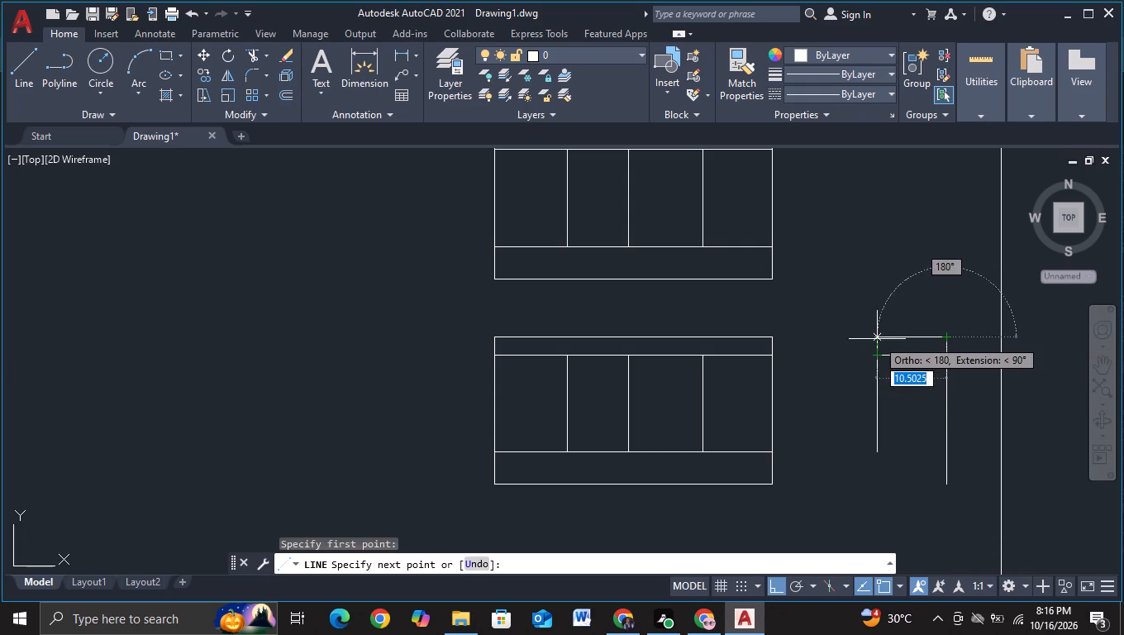
left_click(877, 339)
left_click(877, 353)
key("Escape")
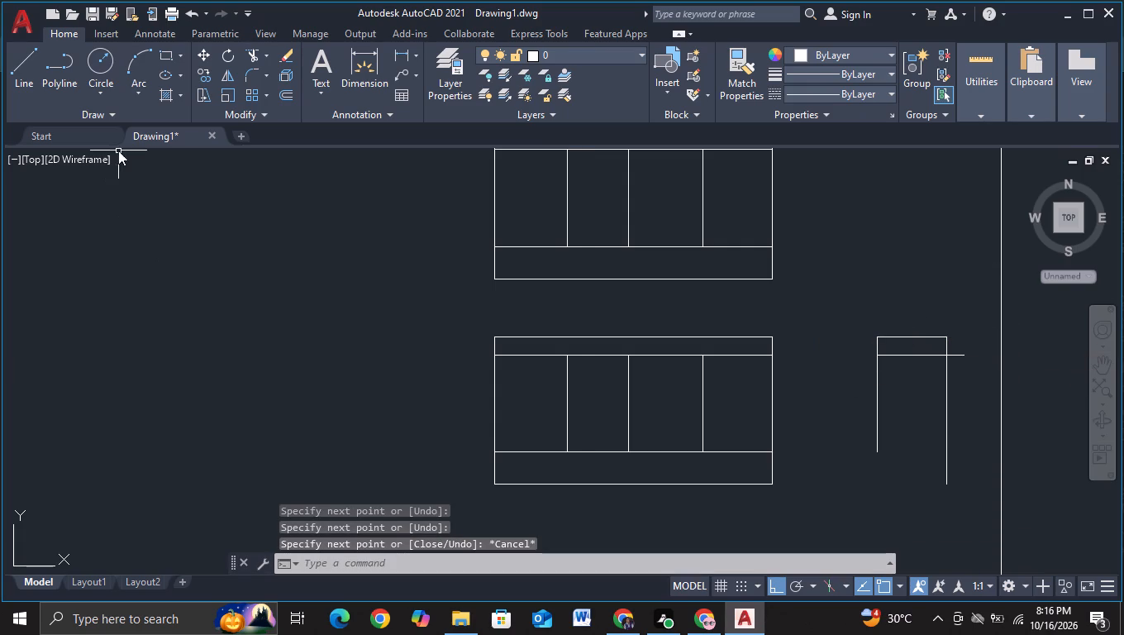
Draw the narrow window's bottom band: a horizontal line from the shorter vertical's lower end past the taller one, plus the short side and bottom edge.
left_click(13, 91)
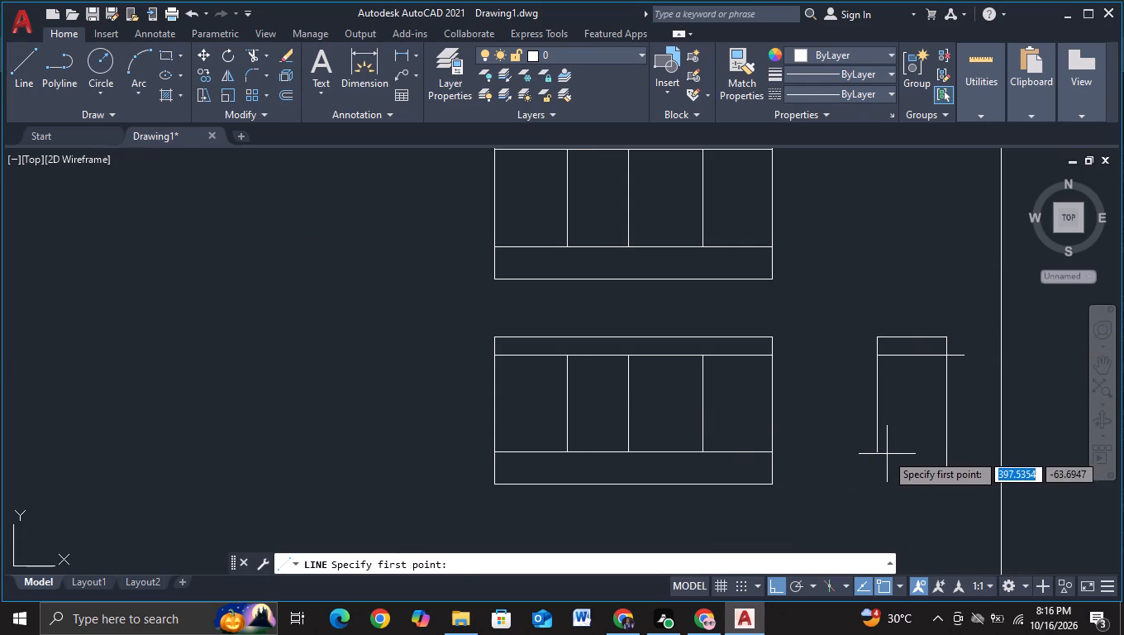
left_click(878, 452)
left_click(972, 451)
key("Escape")
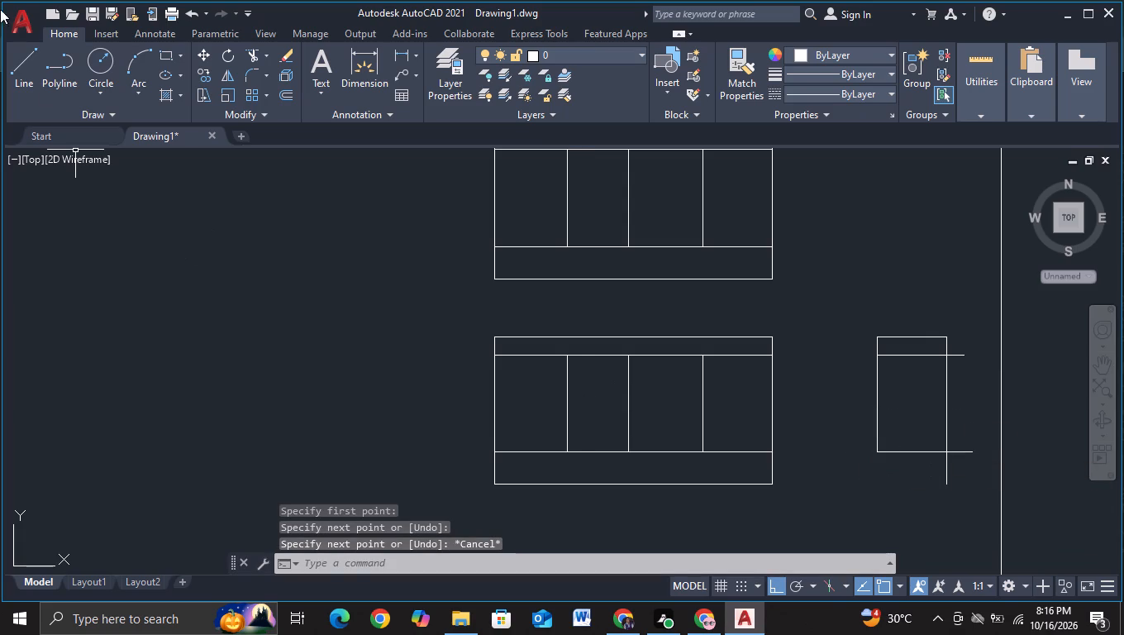
left_click(12, 81)
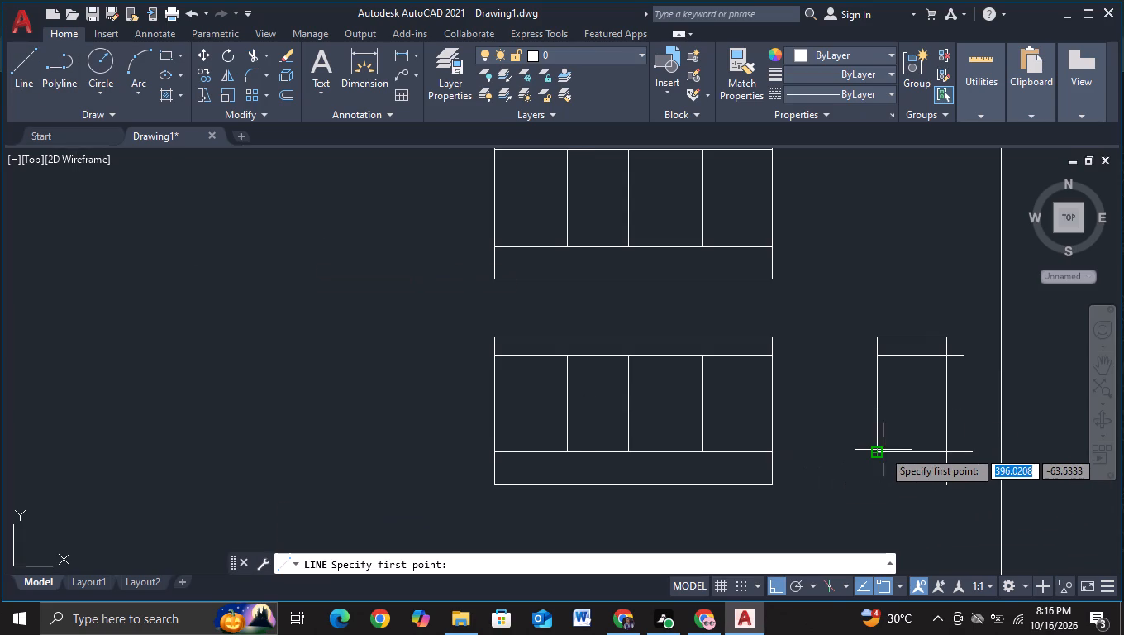
left_click(879, 450)
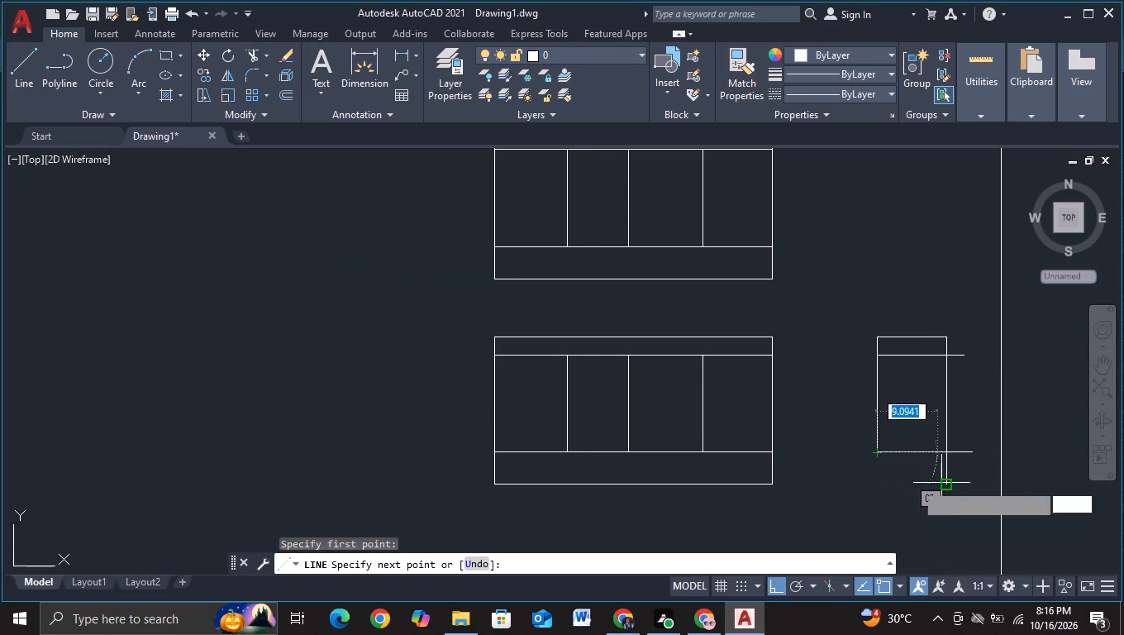
left_click(875, 486)
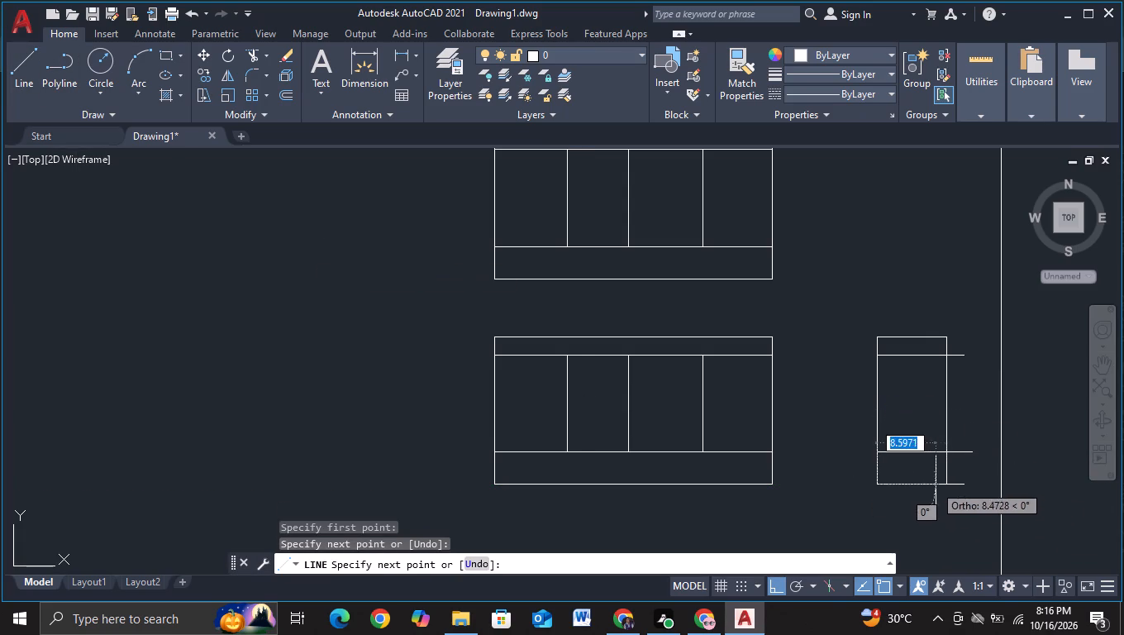
left_click(939, 485)
key("Escape")
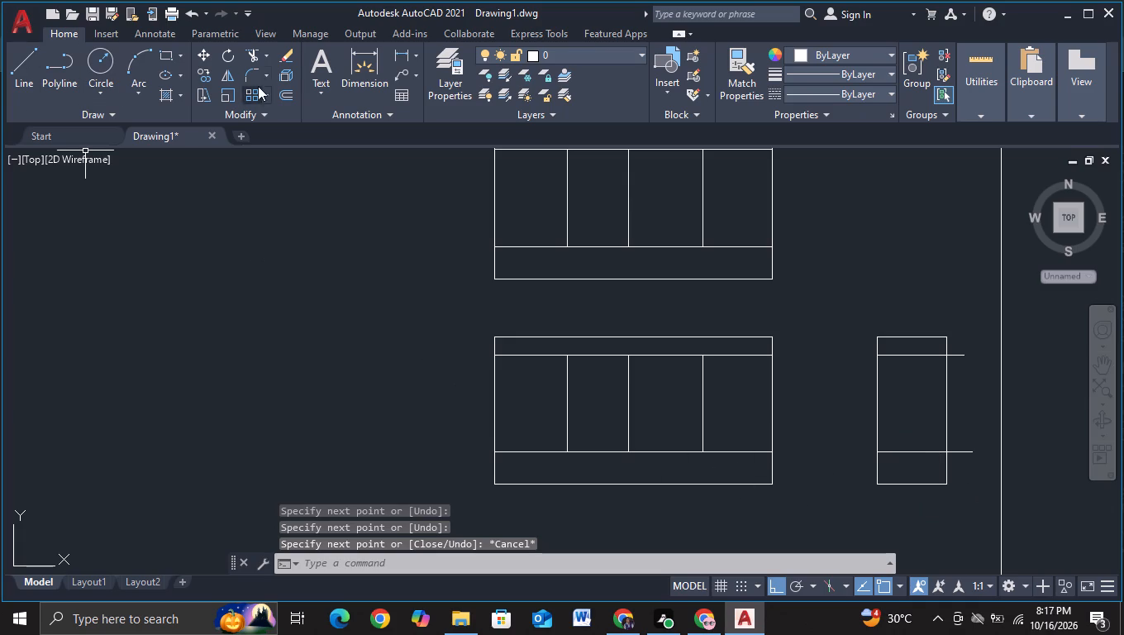
Trim the overhanging ends of the narrow window's two horizontal band lines back to its taller vertical edge.
left_click(256, 63)
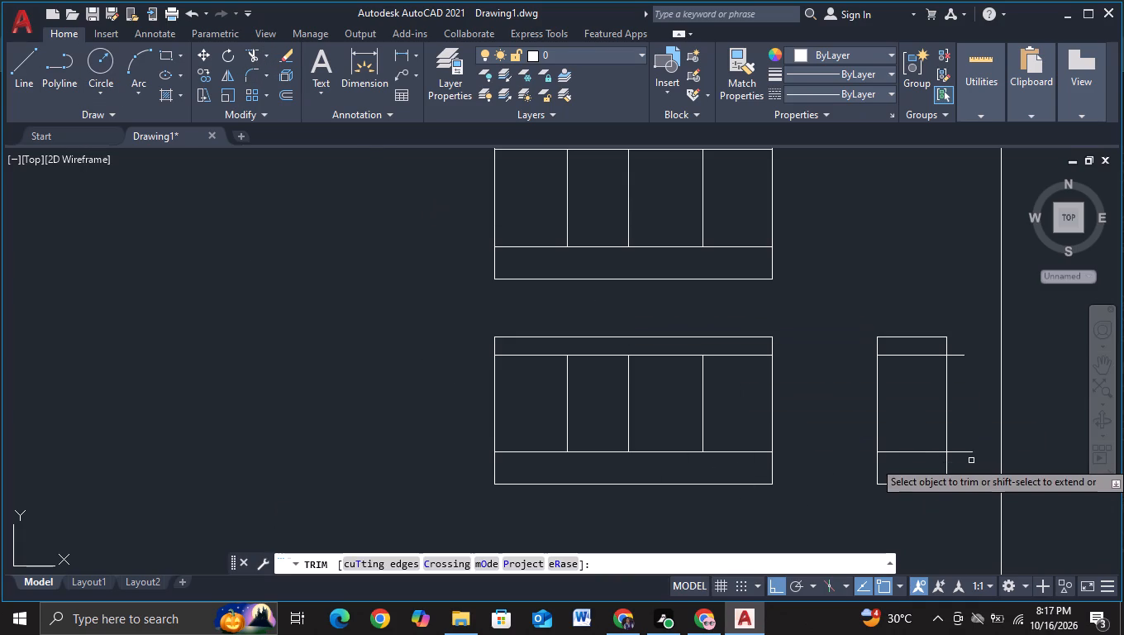
left_click(963, 451)
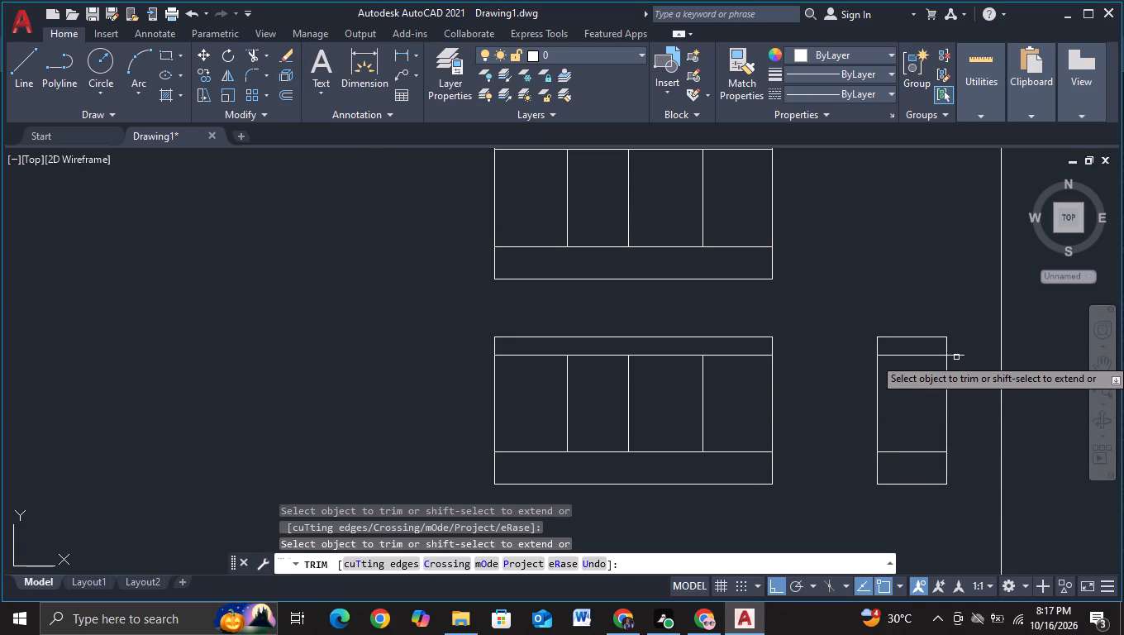
left_click(956, 357)
key("Escape")
Copy the whole narrow window straight up by about 30.3, beside the upper four-pane window.
left_click_drag(831, 316, 819, 375)
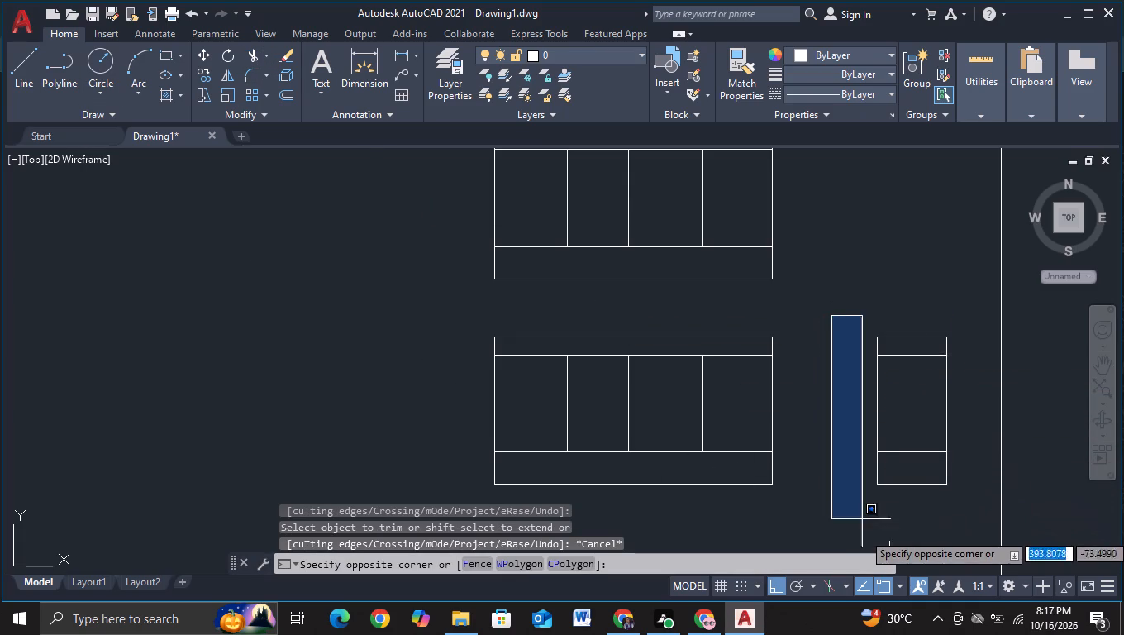
left_click(971, 522)
key("c")
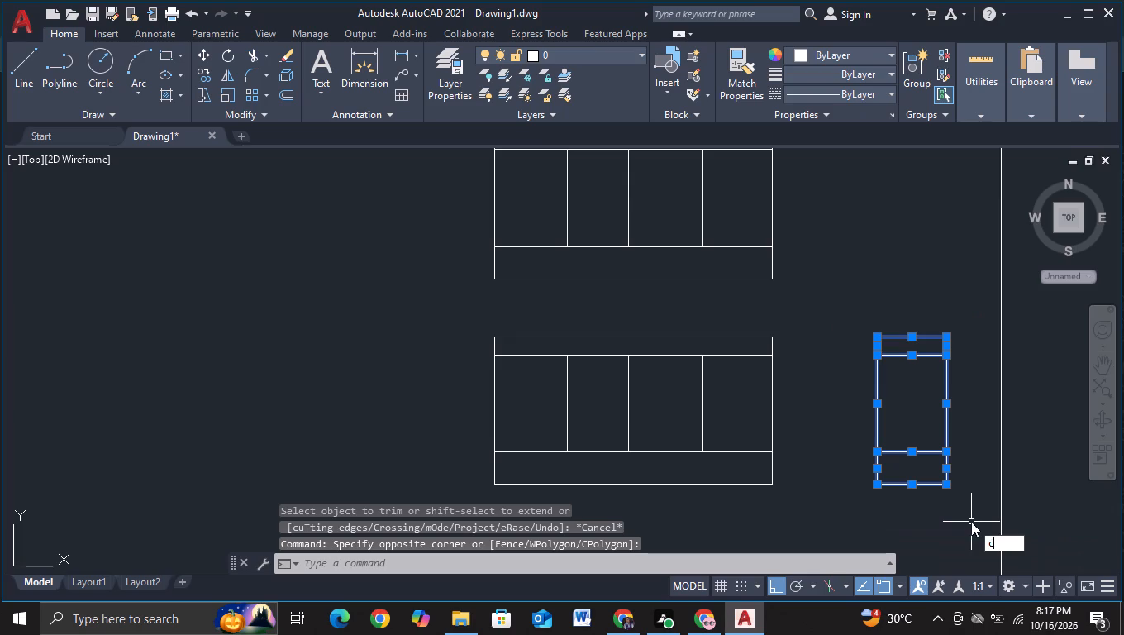
left_click(913, 451)
left_click(903, 417)
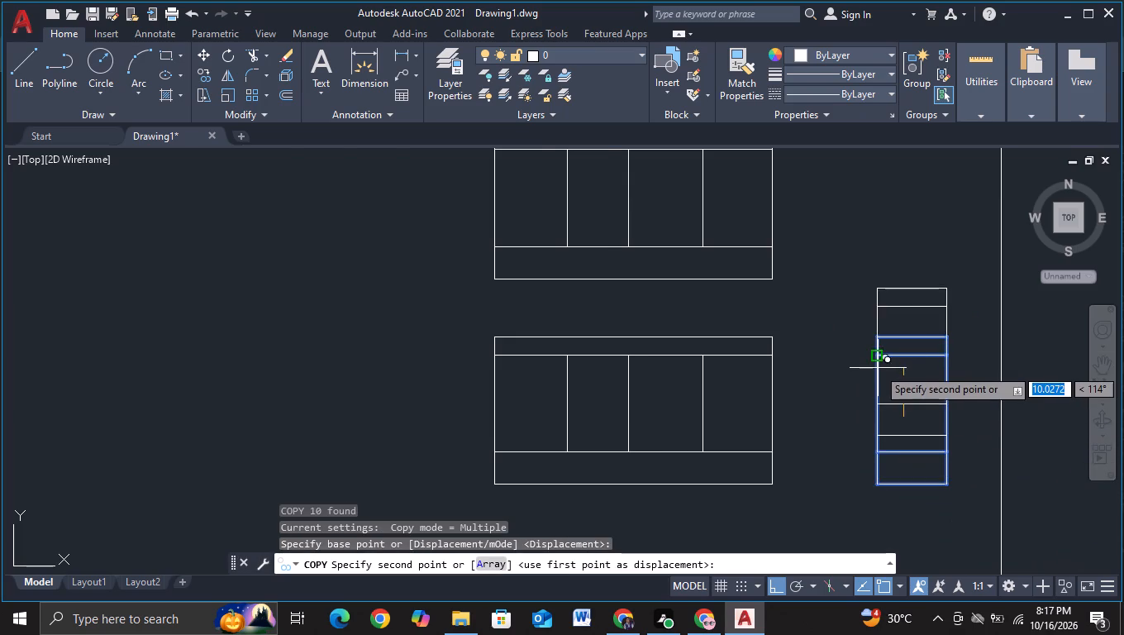
scroll(878, 368, "down", 1)
middle_click_drag(878, 368, 866, 517)
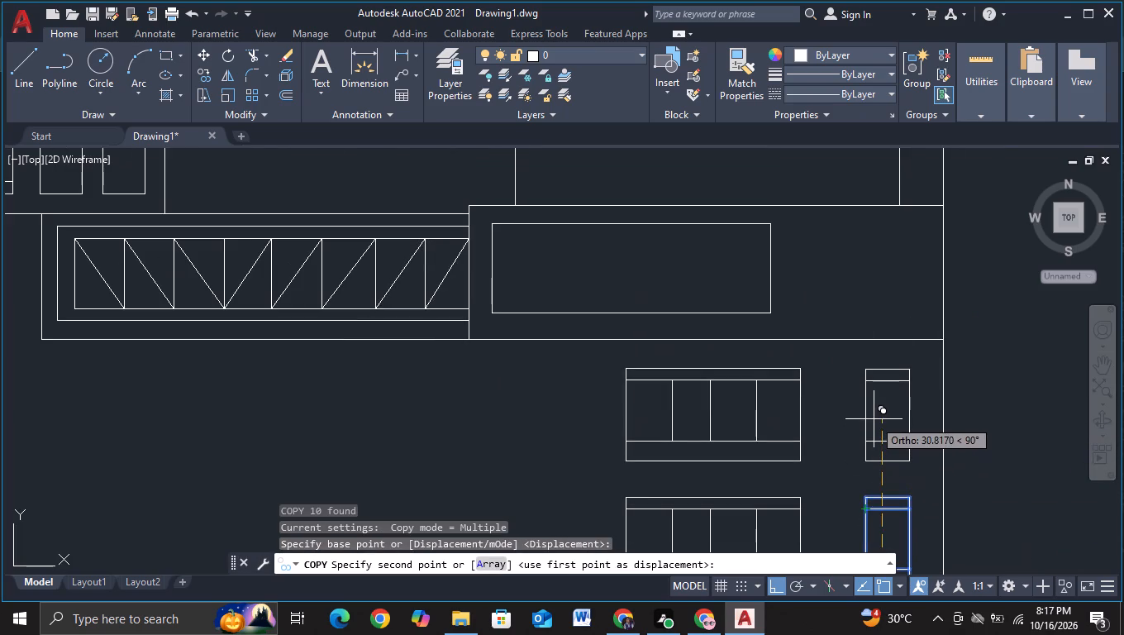
scroll(874, 418, "up", 1)
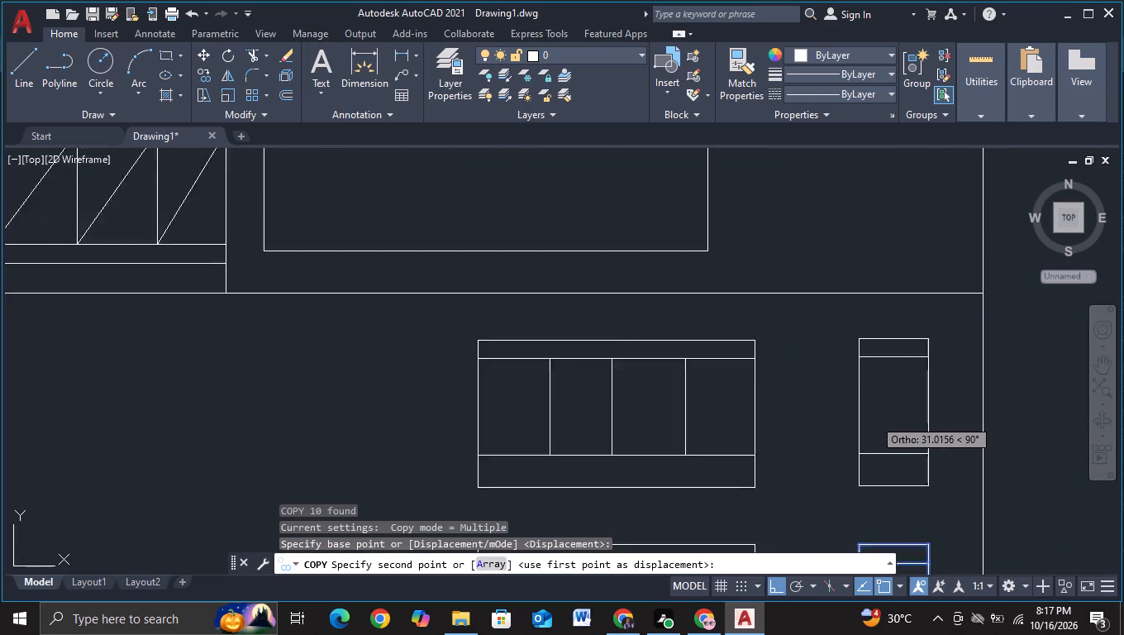
scroll(874, 418, "up", 1)
middle_click_drag(874, 418, 858, 376)
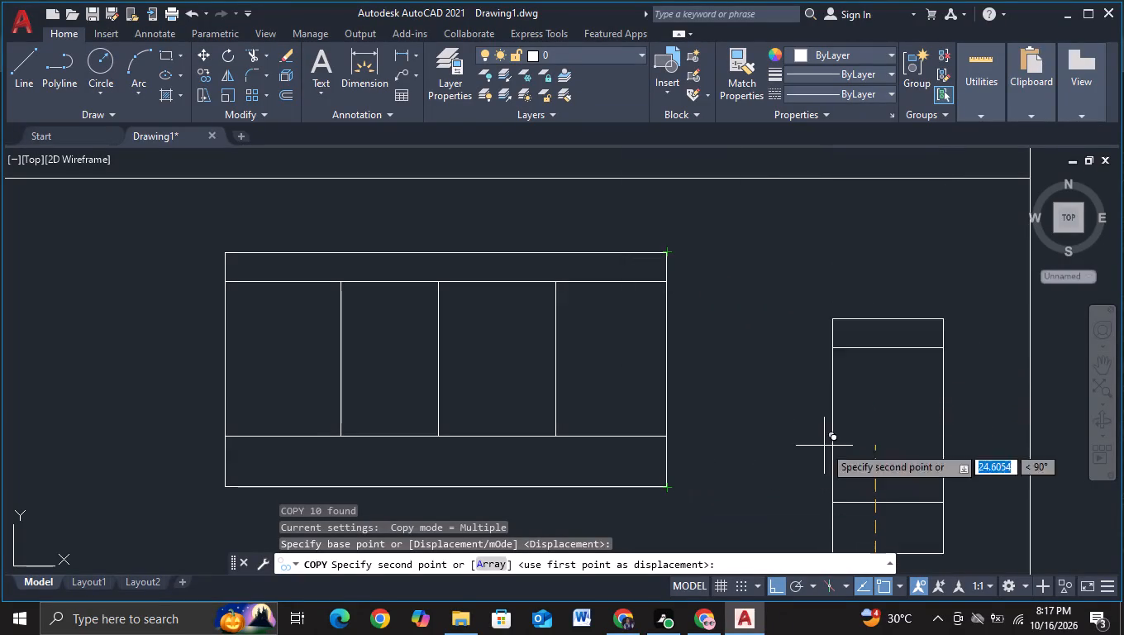
left_click(870, 385)
key("Escape")
Copy the upper narrow window horizontally past the four-pane window by about 93.9 and 83.5, making two adjoining panes.
scroll(877, 466, "down", 2)
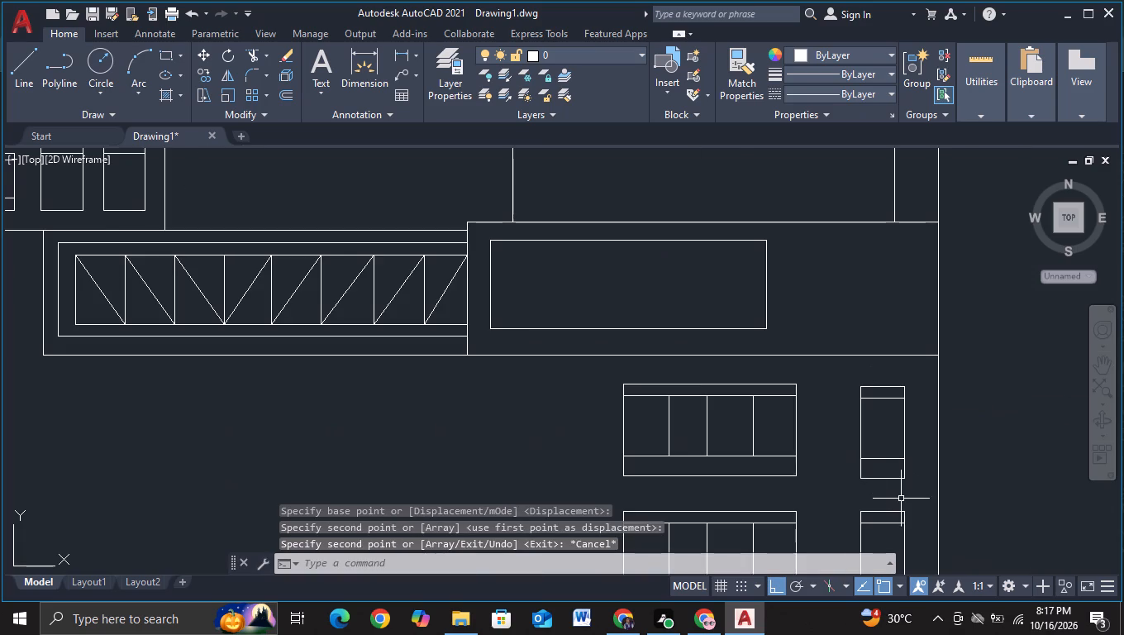
middle_click_drag(902, 497, 881, 409)
middle_click_drag(882, 531, 891, 477)
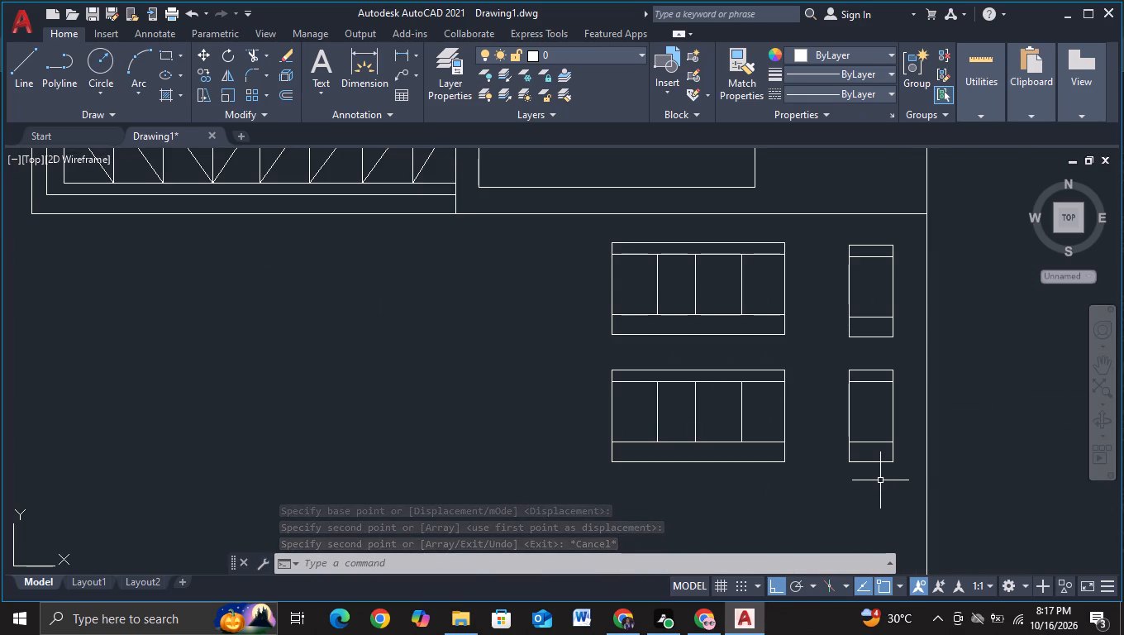
left_click(833, 234)
left_click(907, 356)
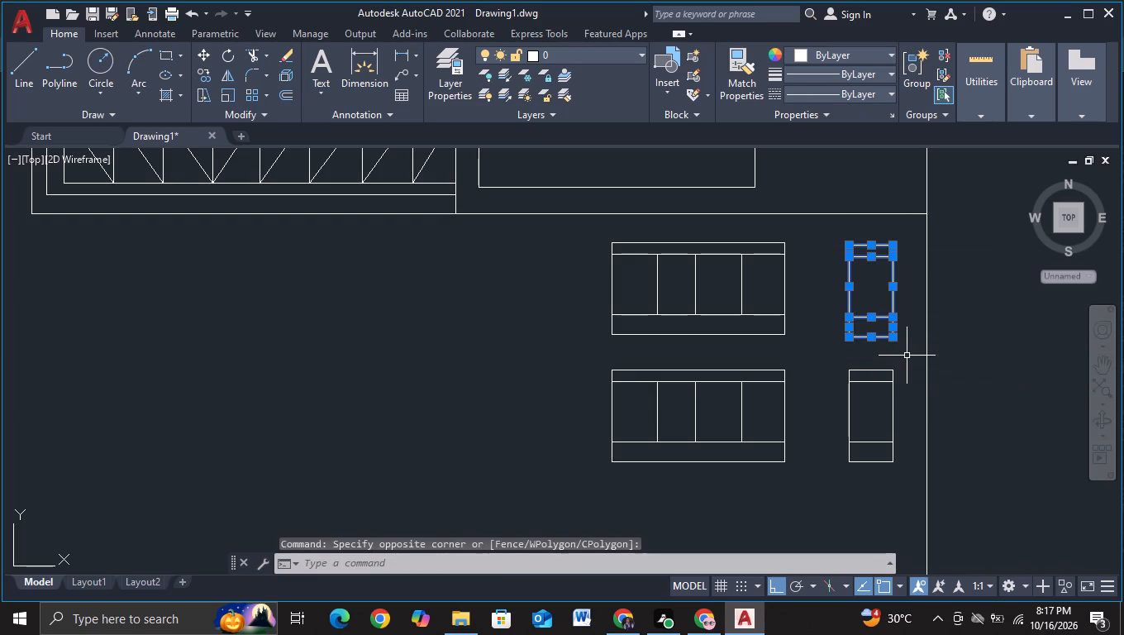
key("c")
left_click(922, 408)
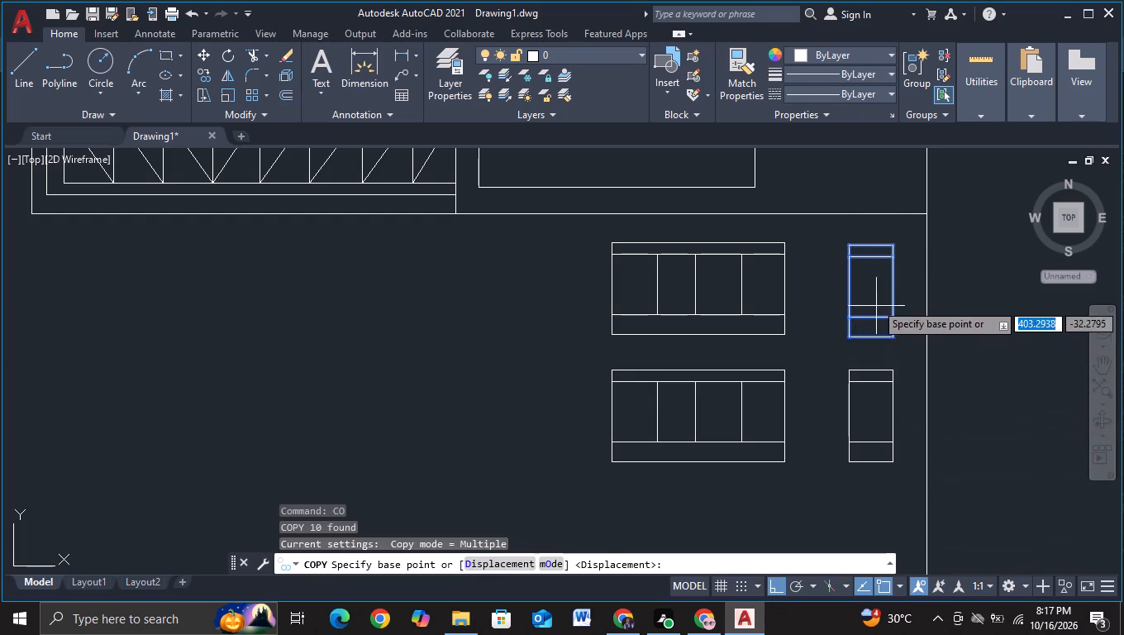
left_click(872, 294)
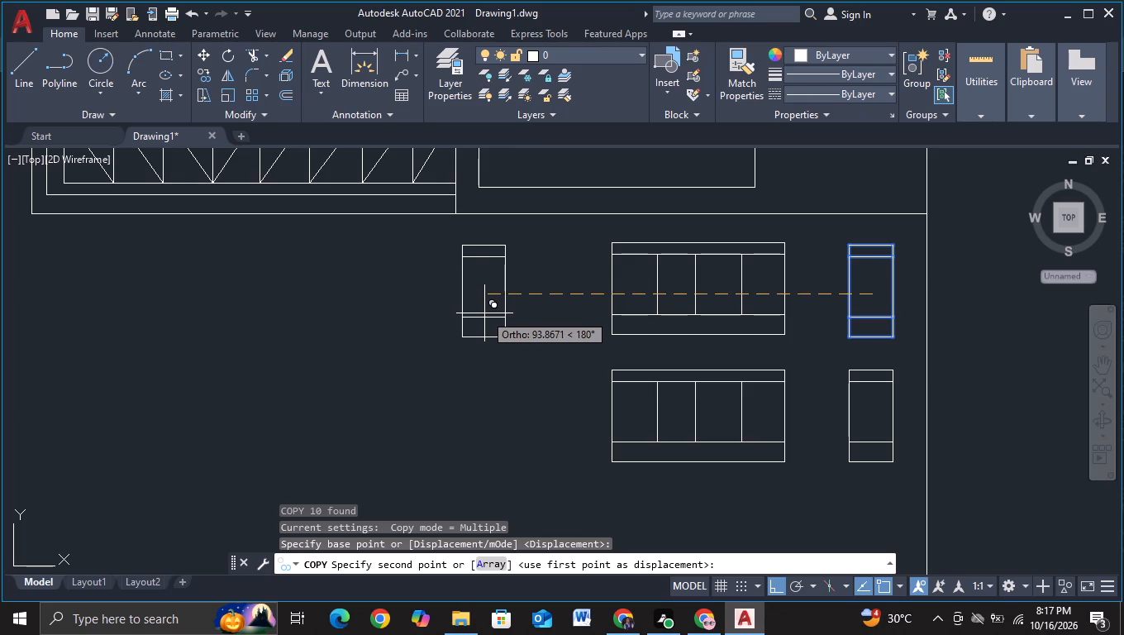
left_click(484, 313)
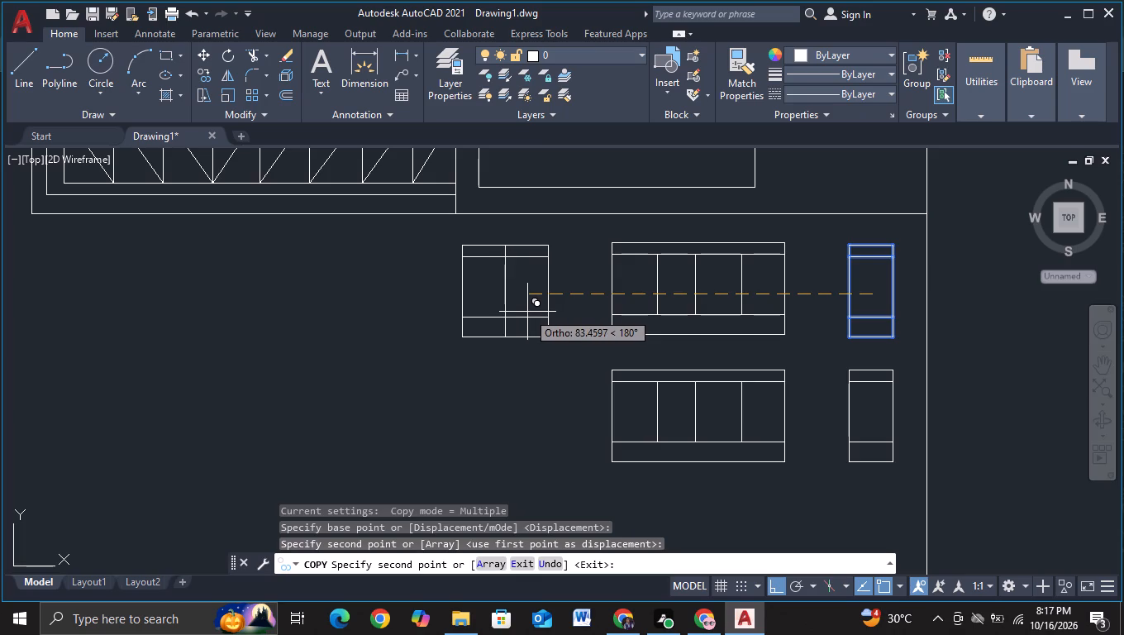
left_click(527, 312)
key("Escape")
Copy the new two-pane window straight down by about 30.2, beside the lower four-pane window.
left_click(445, 227)
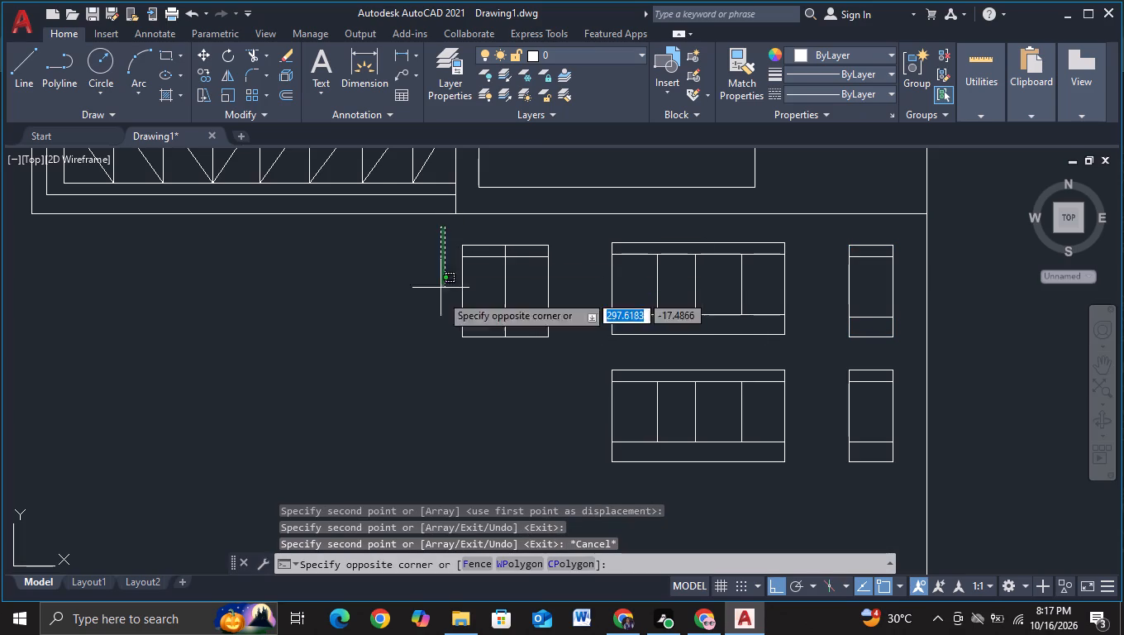
left_click(560, 354)
key("c")
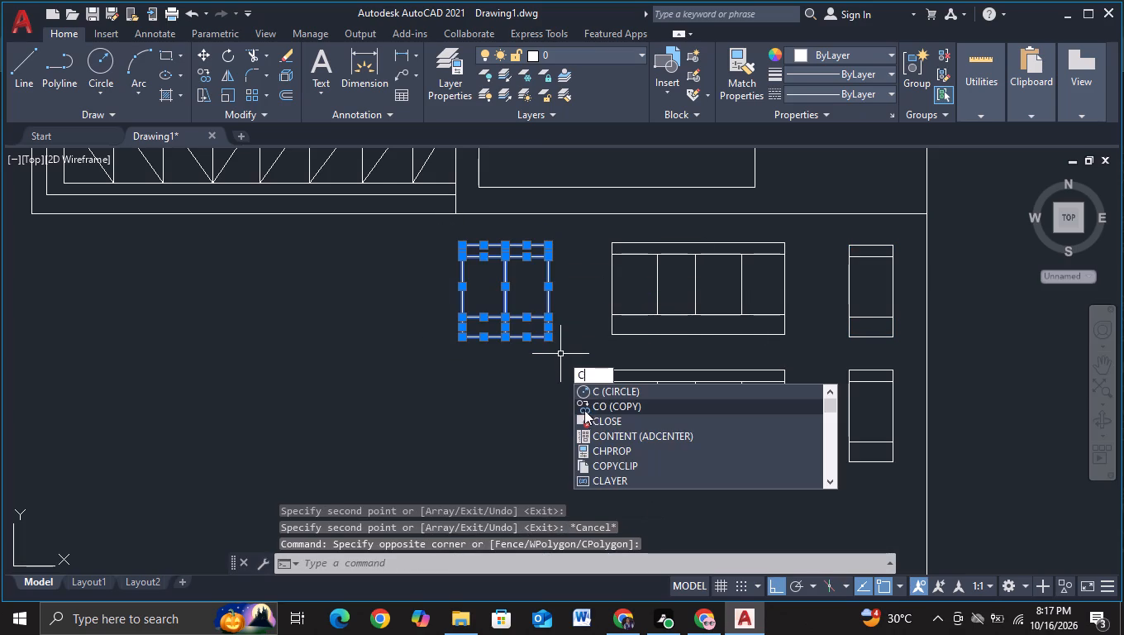
left_click(585, 412)
left_click(506, 308)
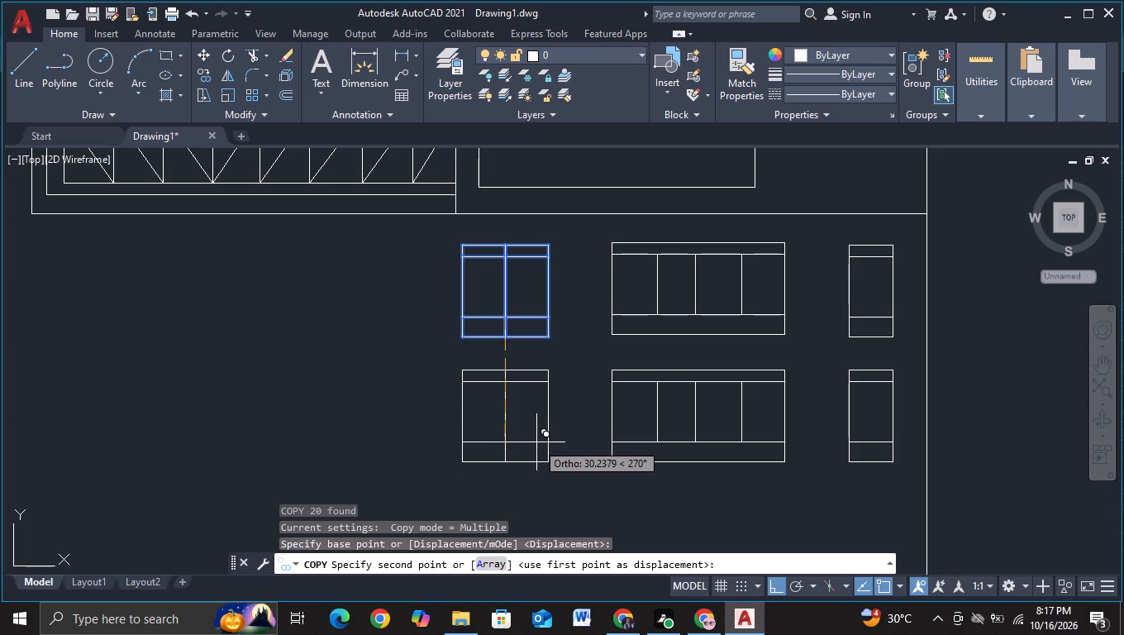
left_click(536, 441)
key("Escape")
Move both two-pane windows horizontally a short distance towards the four-pane windows, with object snap off.
scroll(664, 465, "down", 1)
middle_click_drag(748, 486, 749, 420)
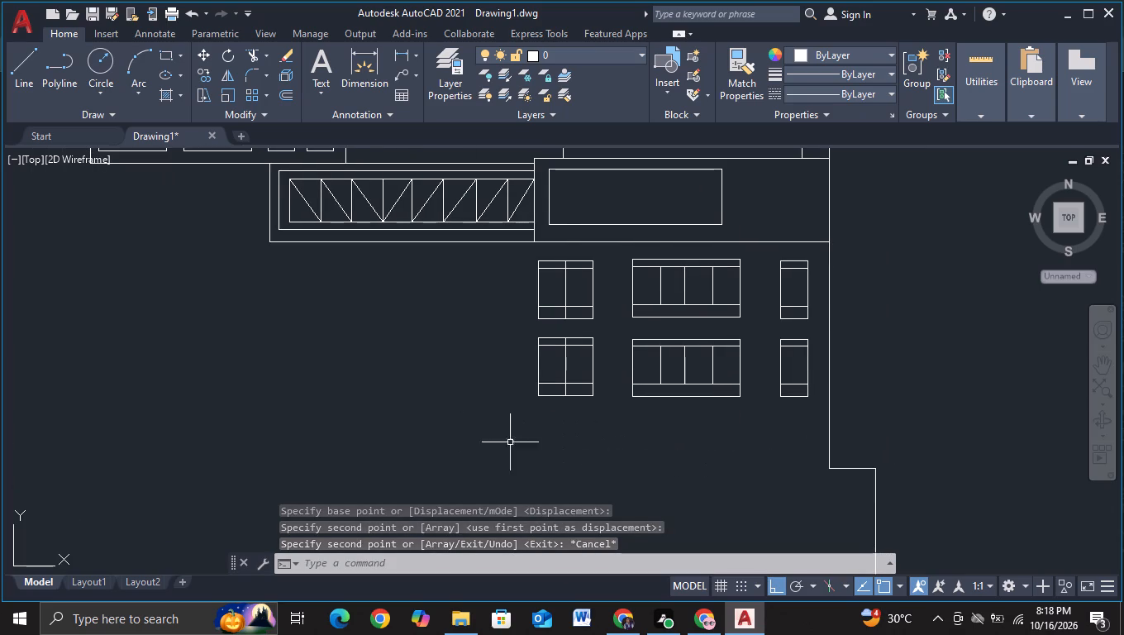
left_click(513, 255)
left_click(602, 421)
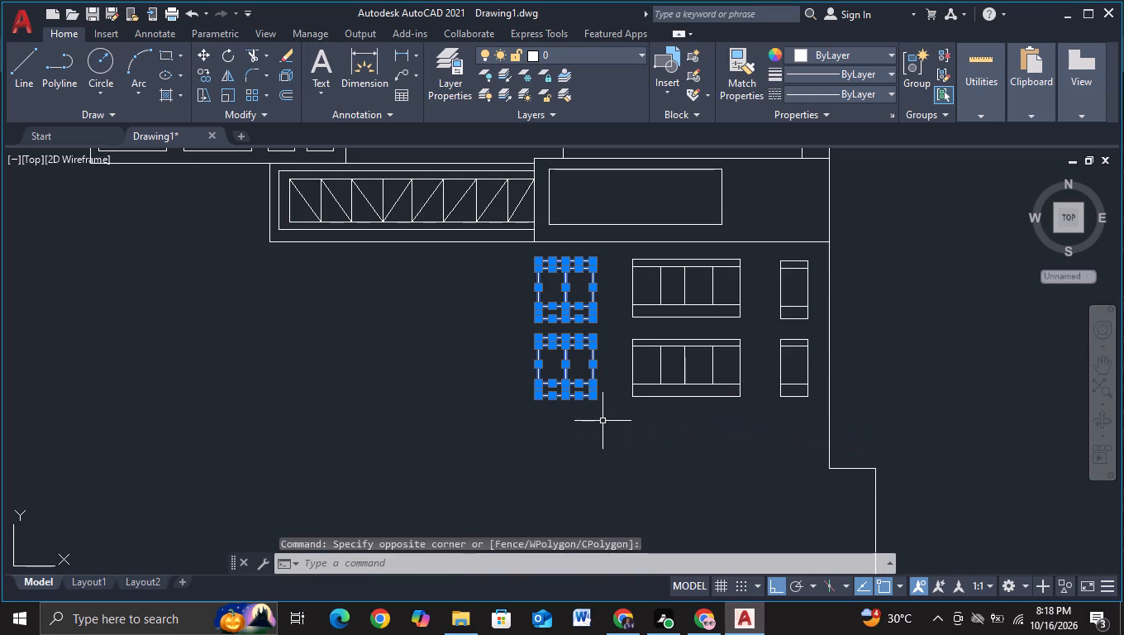
key("m")
left_click(651, 458)
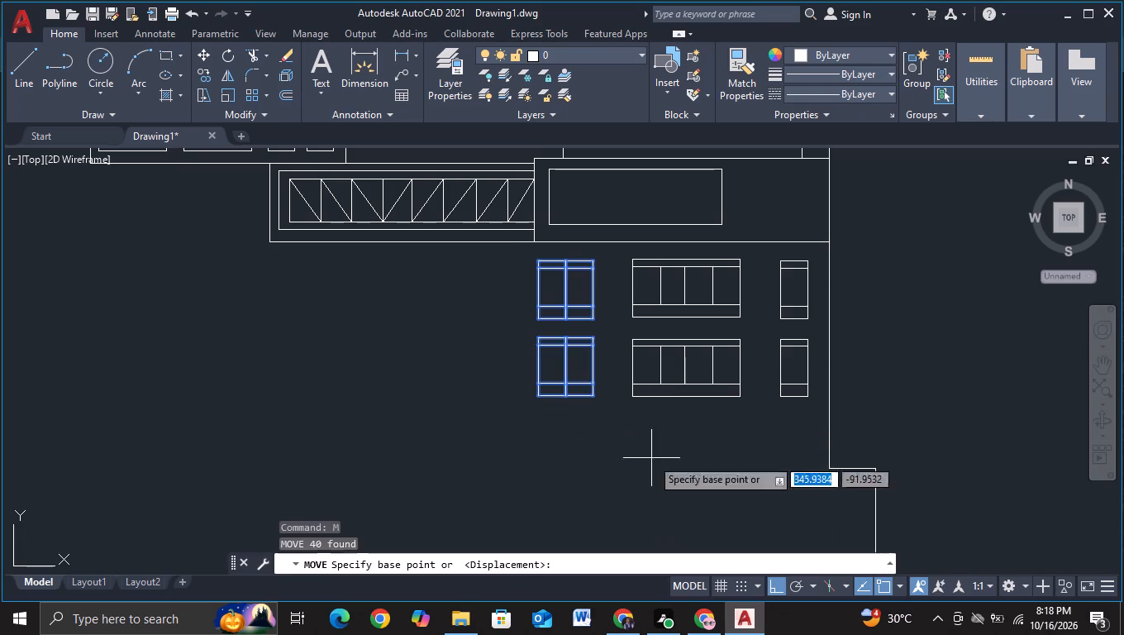
left_click(556, 339)
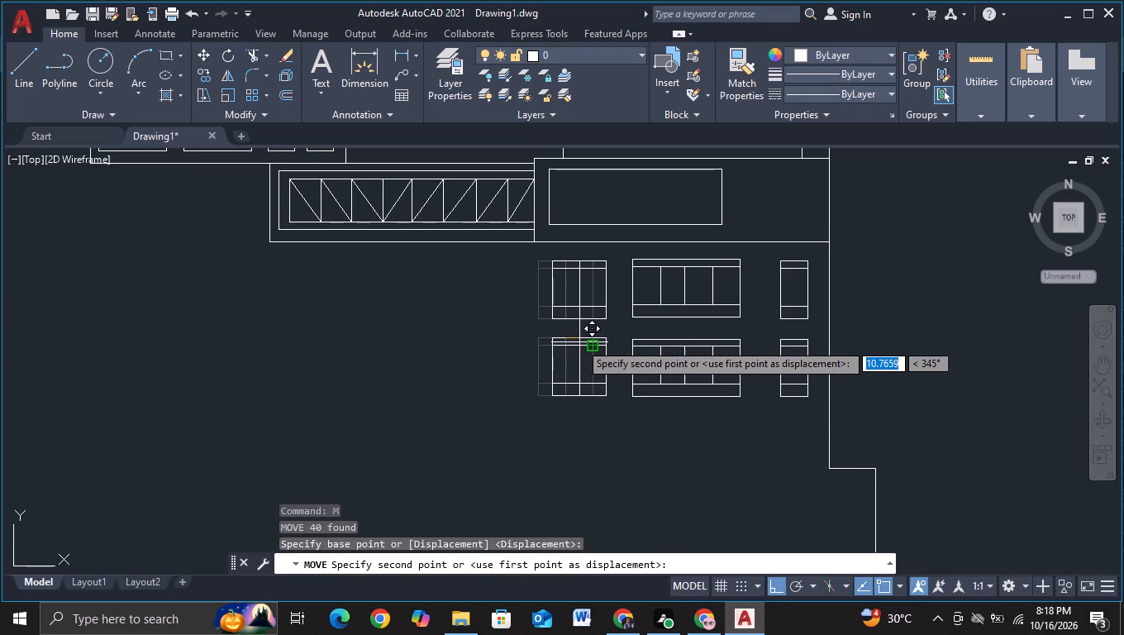
scroll(579, 342, "up", 1)
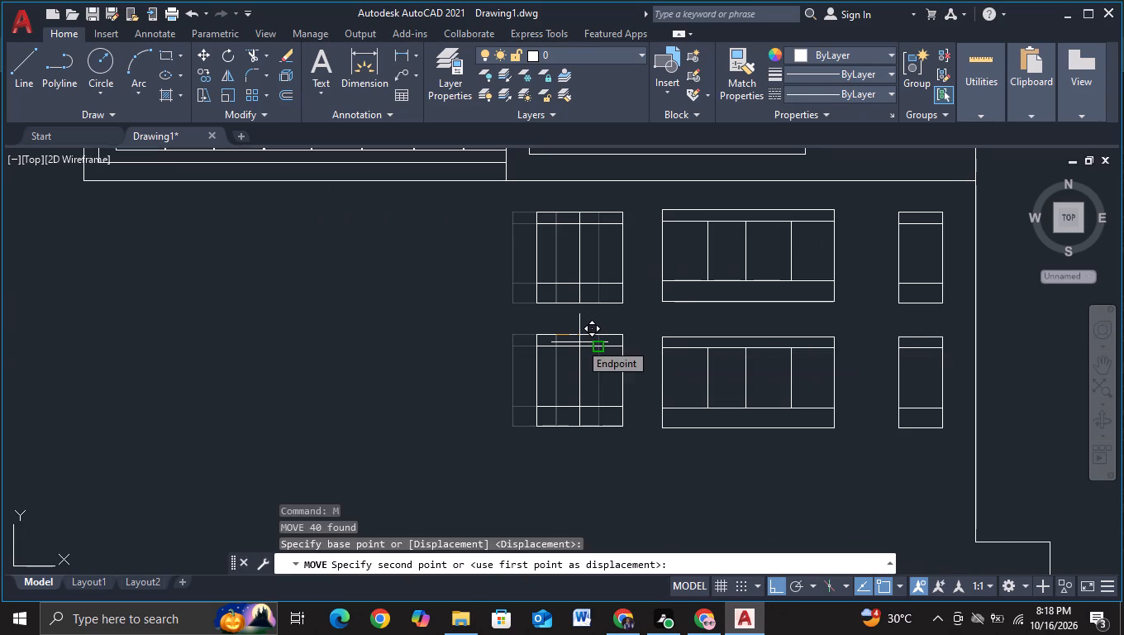
key("F3")
left_click(583, 339)
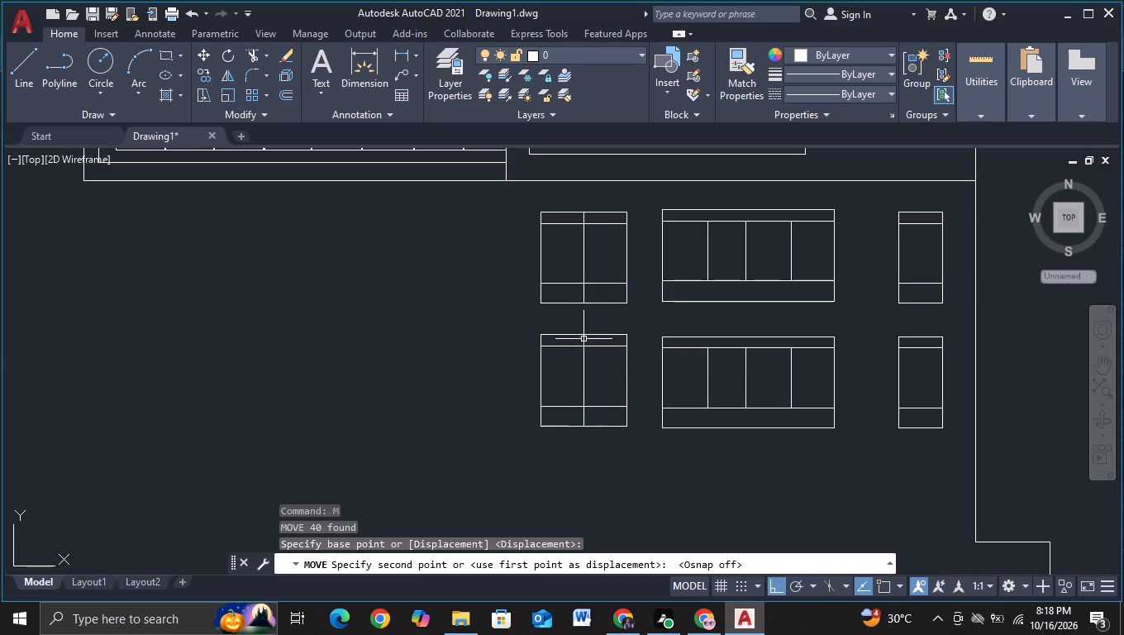
Move both four-pane windows horizontally towards the narrow windows by about 5.2.
left_click(655, 193)
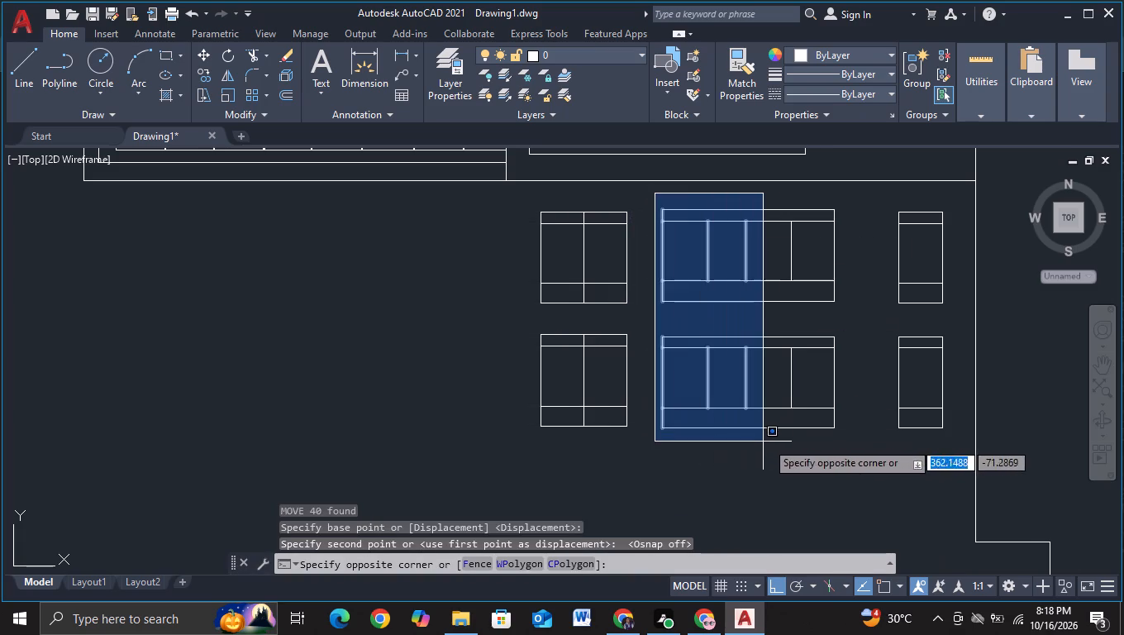
left_click(841, 449)
key("m")
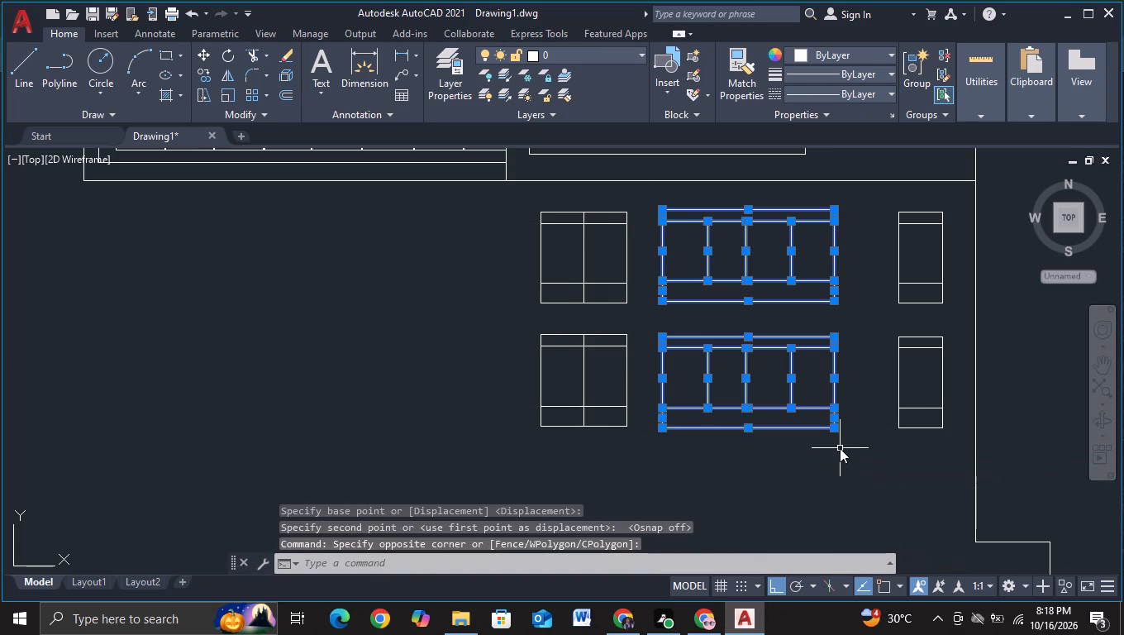
left_click(874, 482)
left_click(736, 356)
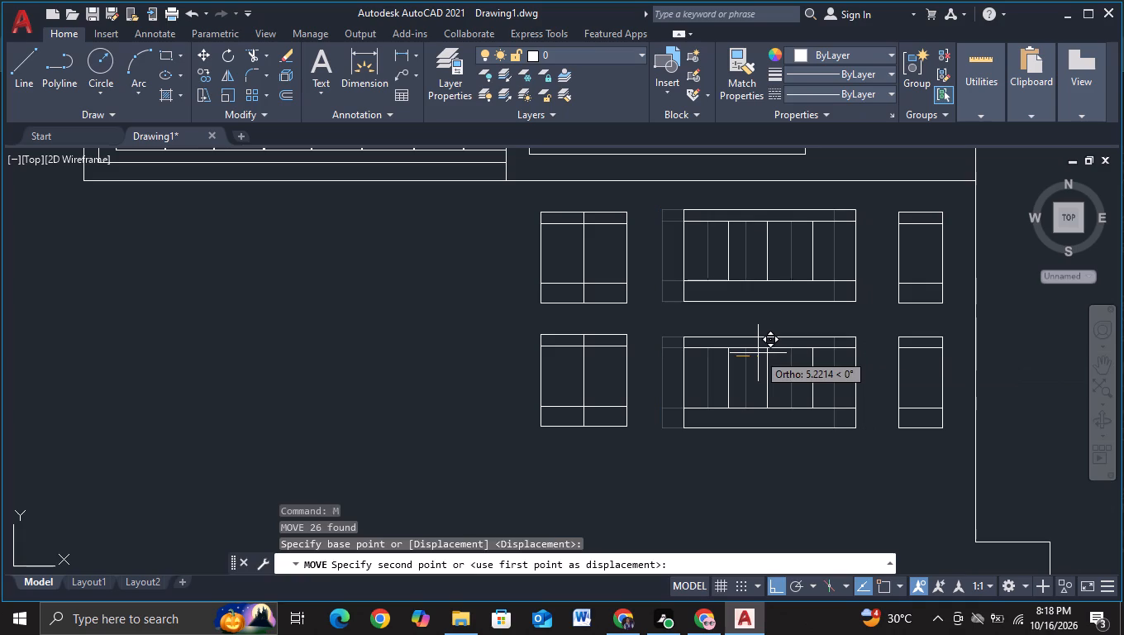
left_click(758, 353)
Move both narrow windows horizontally a short distance towards the outer wall line, away from the four-pane windows.
left_click(888, 193)
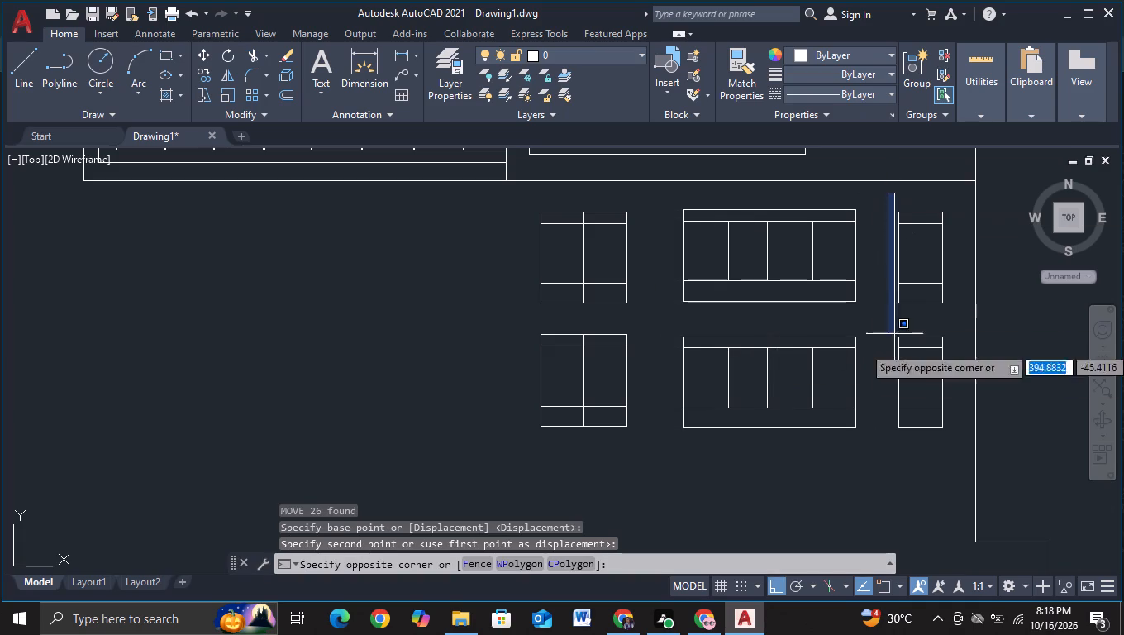
left_click(954, 457)
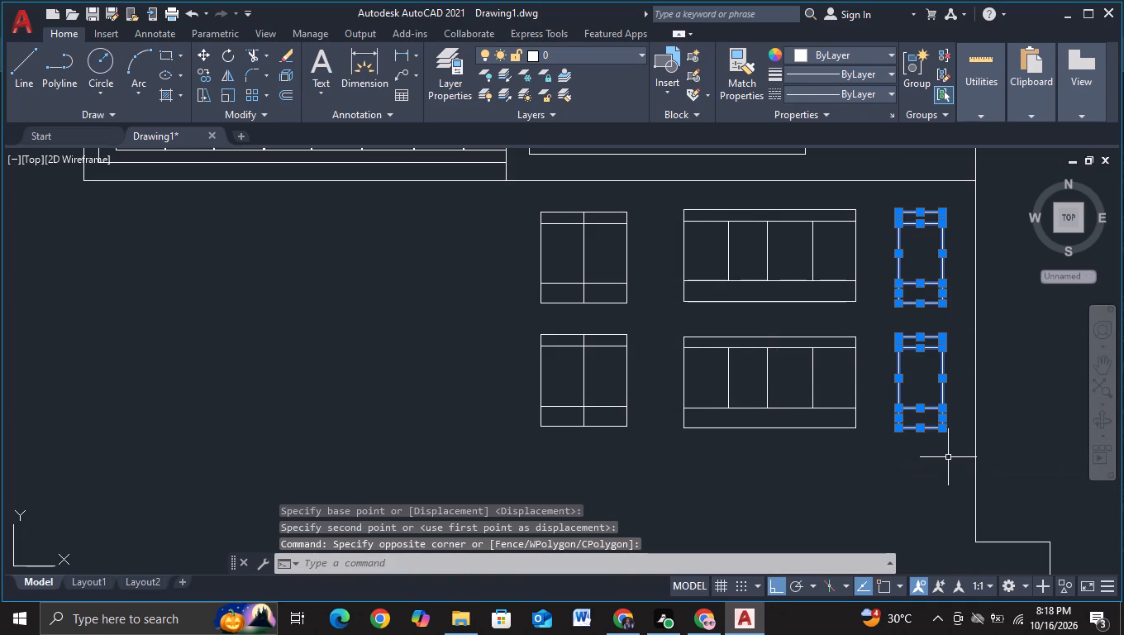
key("m")
left_click(969, 492)
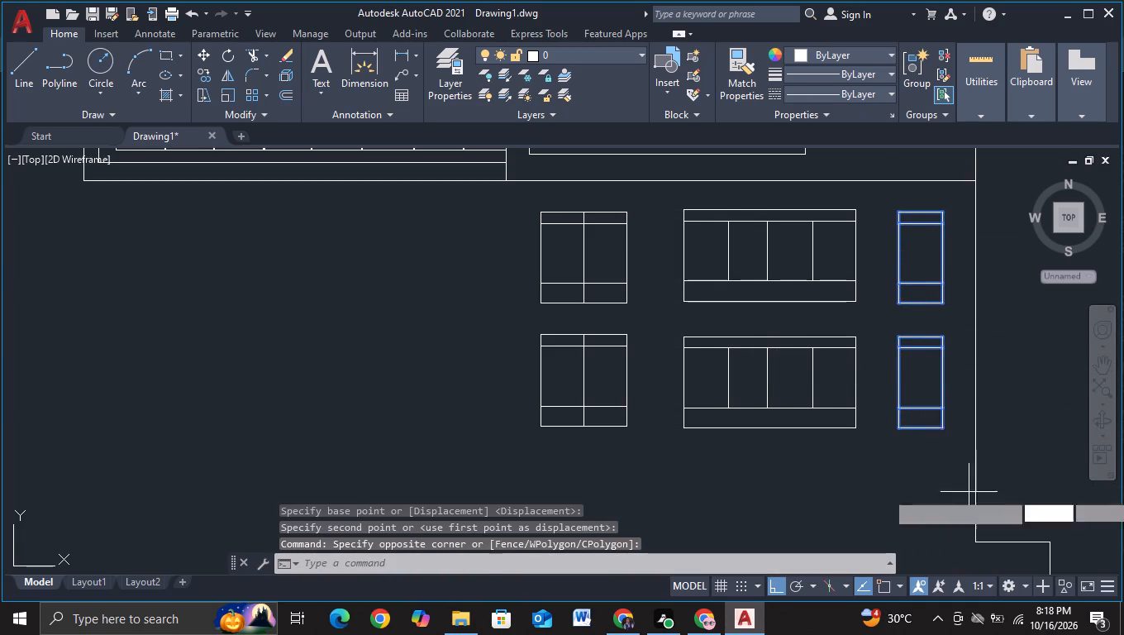
left_click(908, 351)
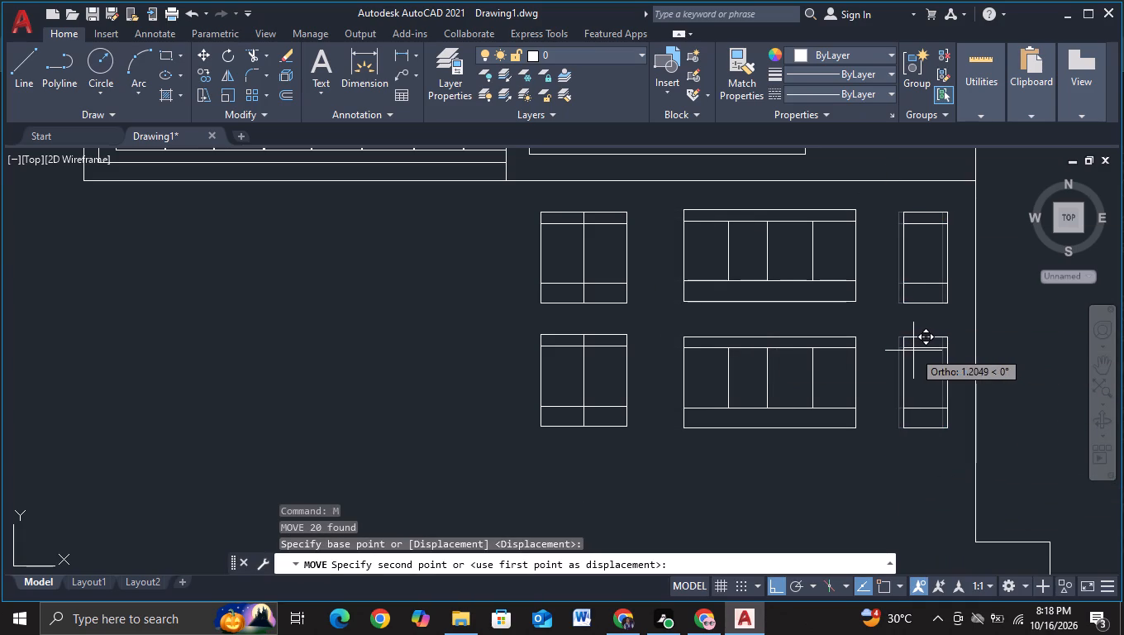
left_click(922, 351)
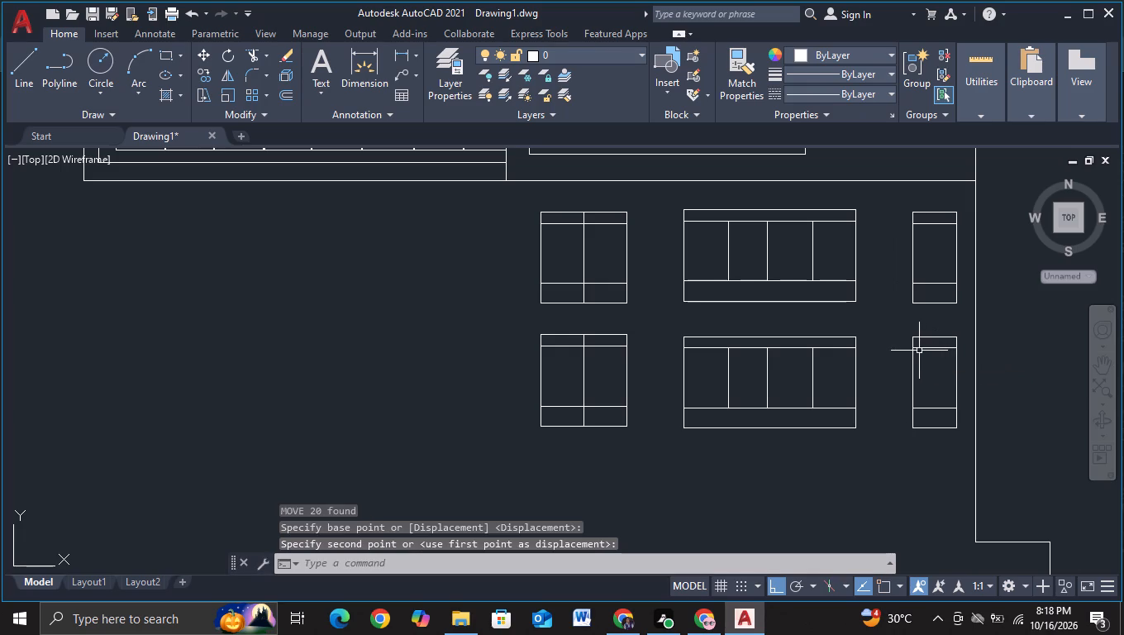
Move both four-pane windows horizontally a short distance towards the narrow windows.
left_click(667, 197)
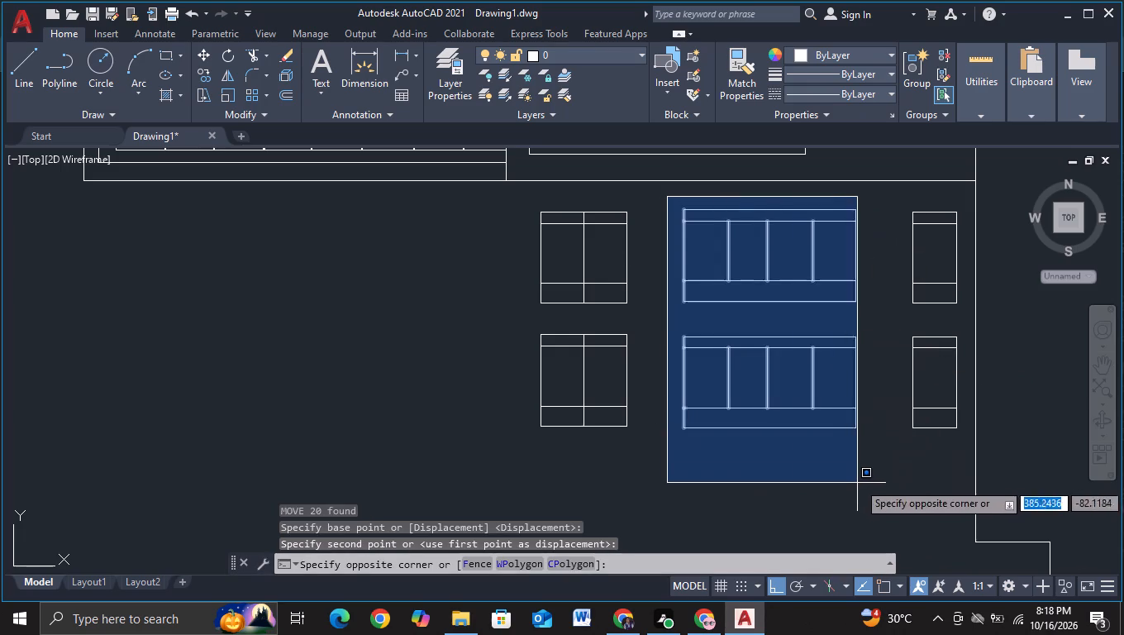
left_click(881, 470)
key("m")
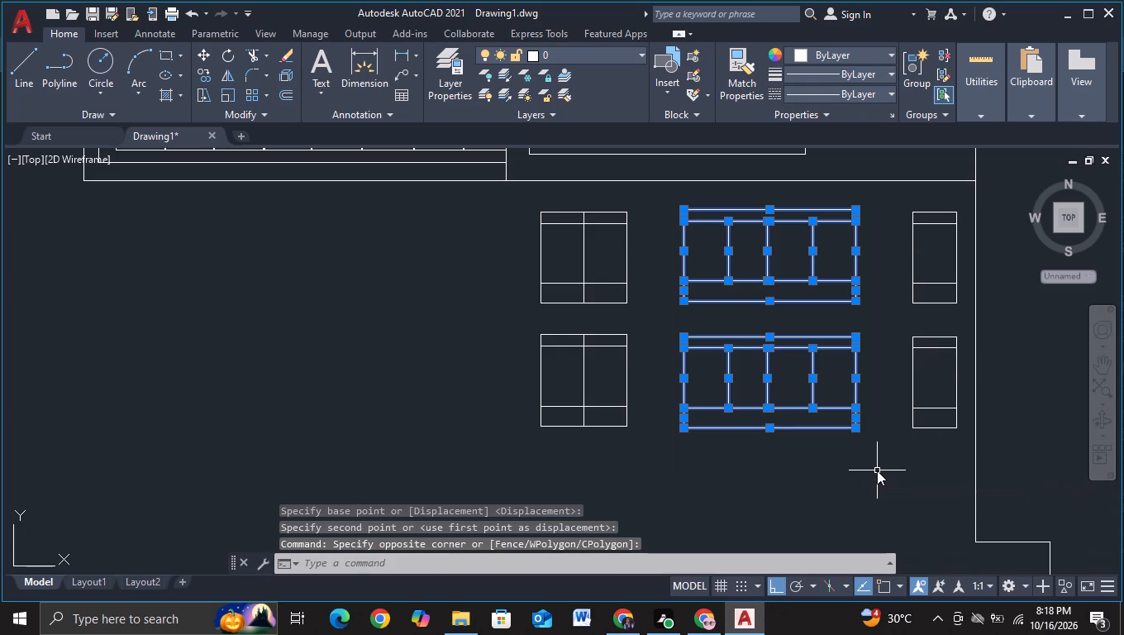
left_click(920, 506)
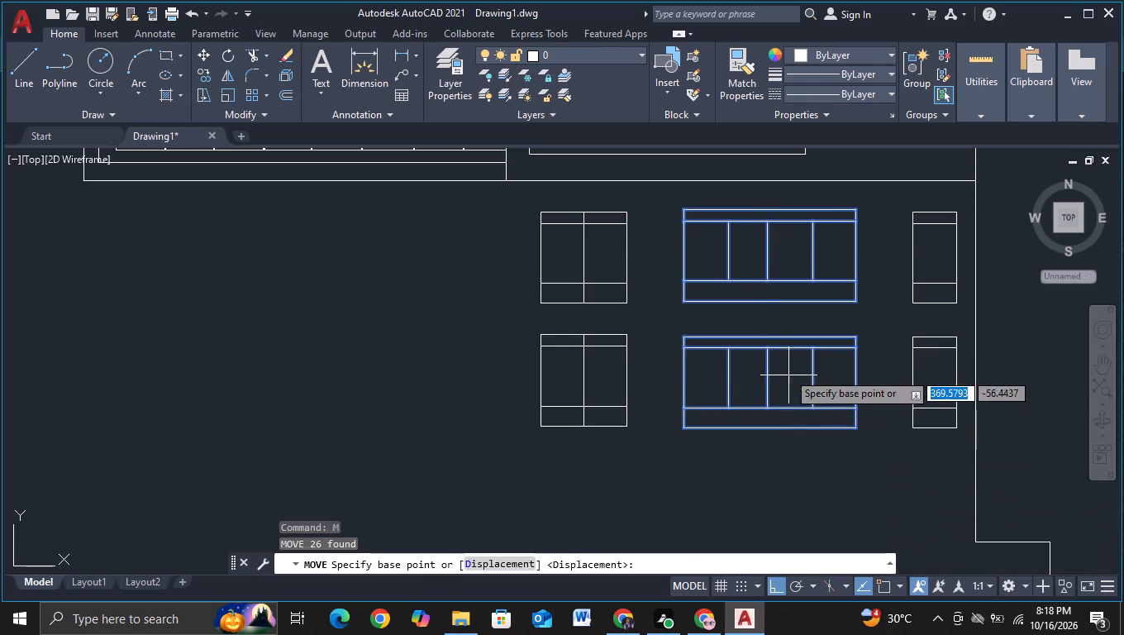
left_click(790, 366)
left_click(803, 370)
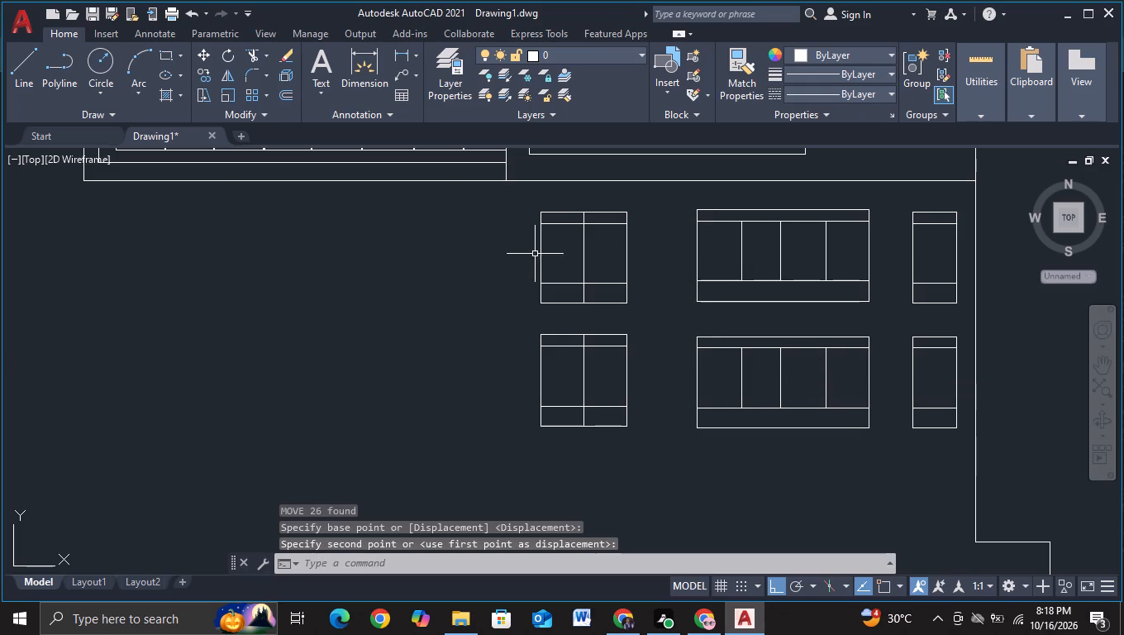
Move both two-pane windows horizontally towards the four-pane windows, by about one pane width.
left_click(519, 189)
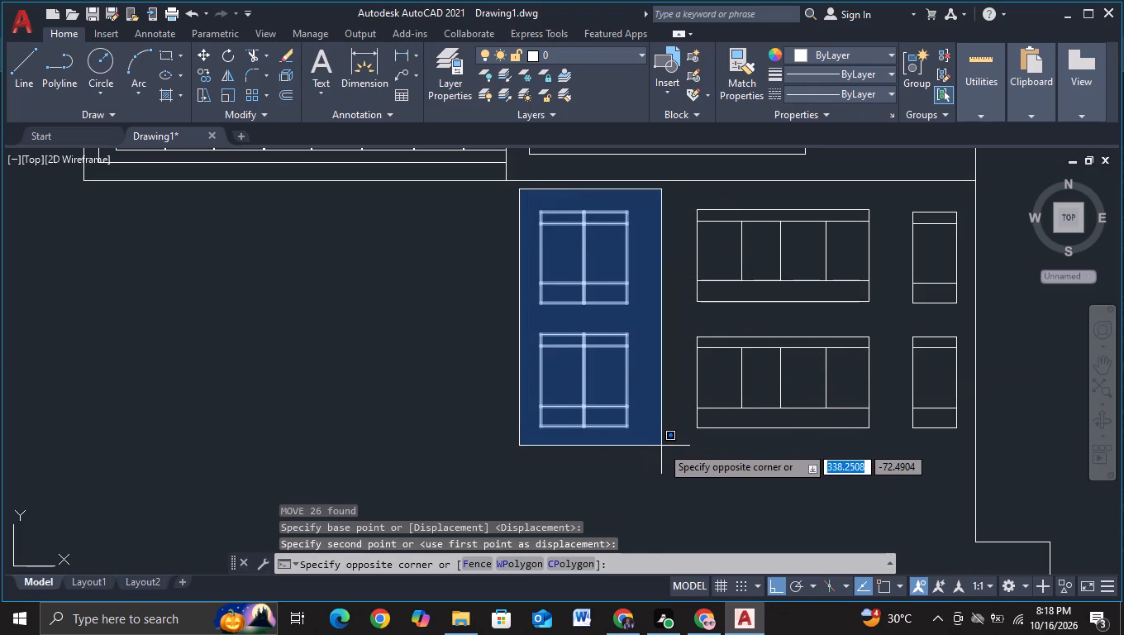
left_click(661, 446)
key("m")
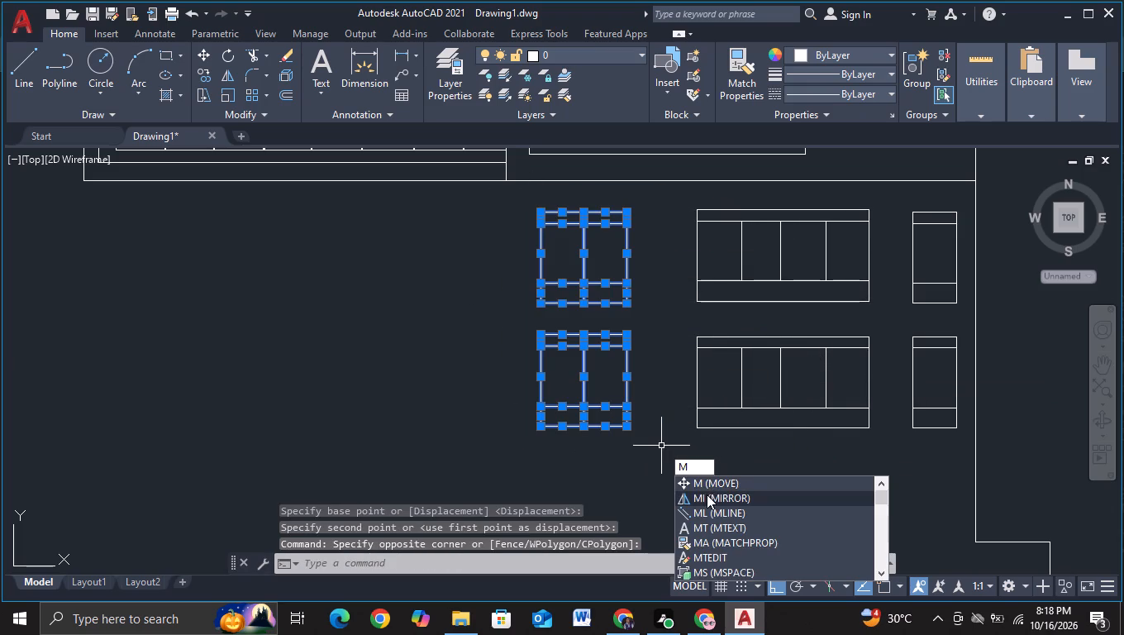
left_click(706, 482)
left_click(585, 346)
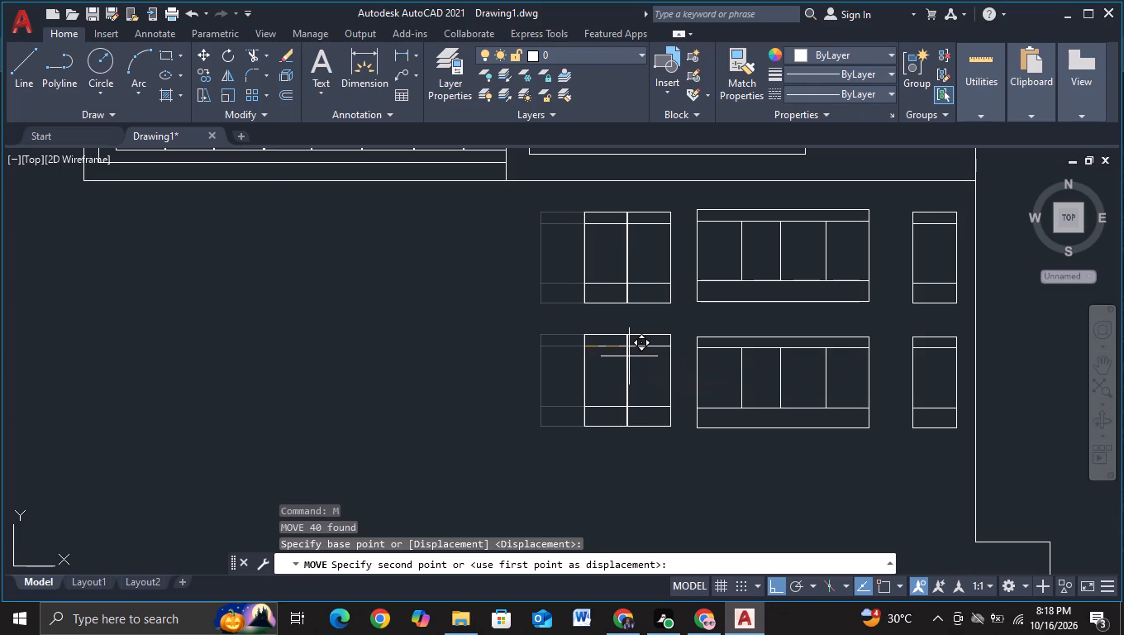
left_click(629, 356)
Move the two-pane and four-pane windows of both rows together horizontally, closer to the narrow windows.
left_click(683, 201)
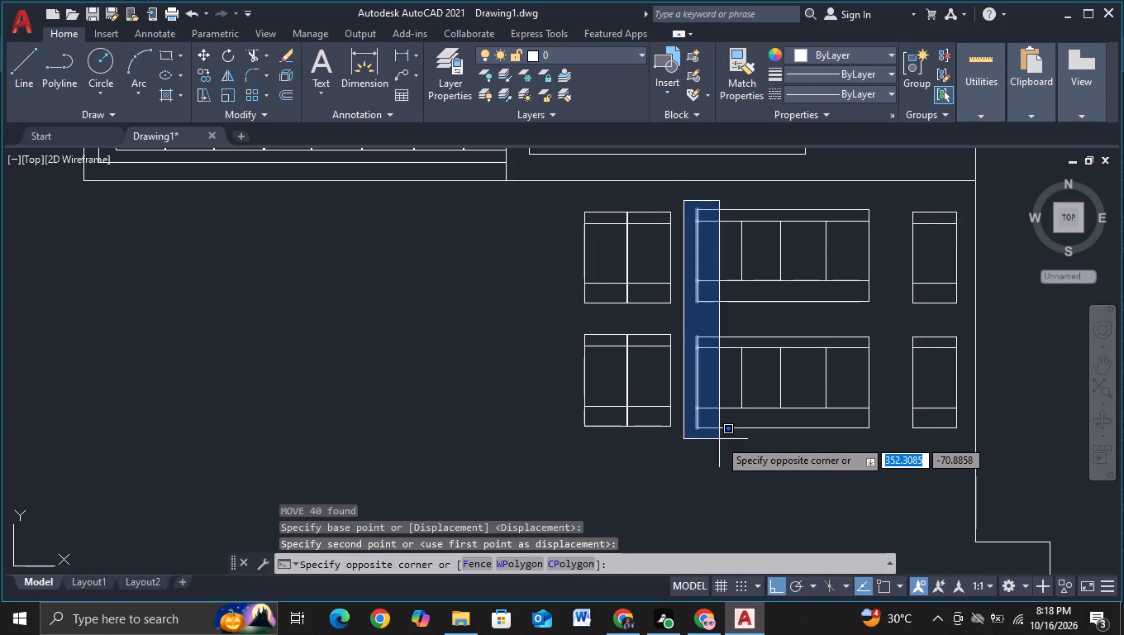
key("Escape")
left_click_drag(559, 189, 557, 196)
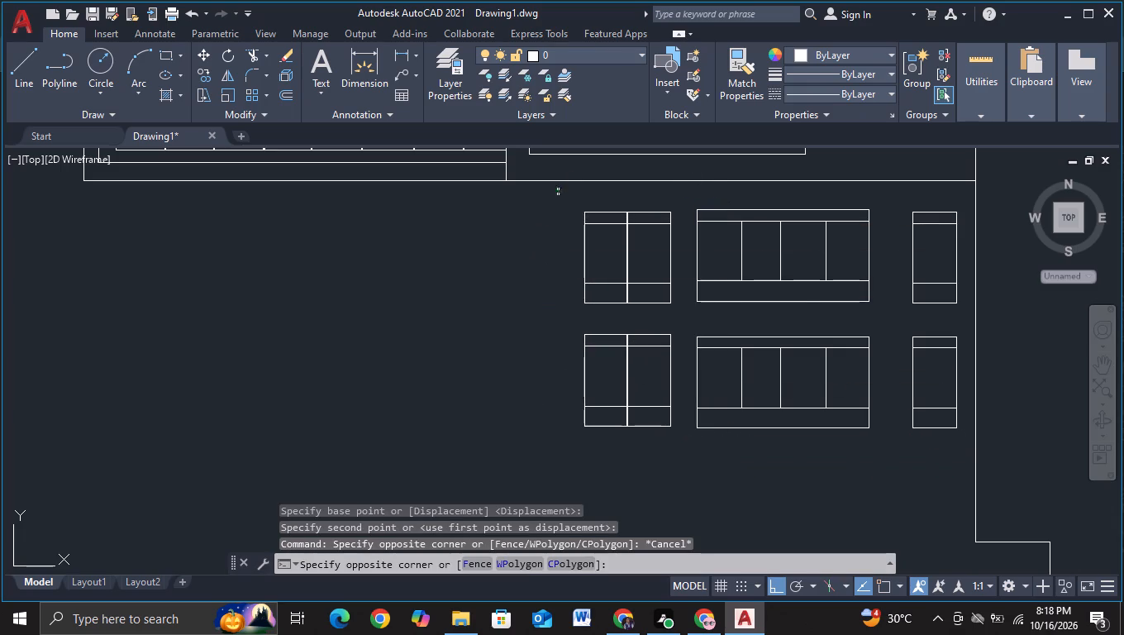
left_click(883, 448)
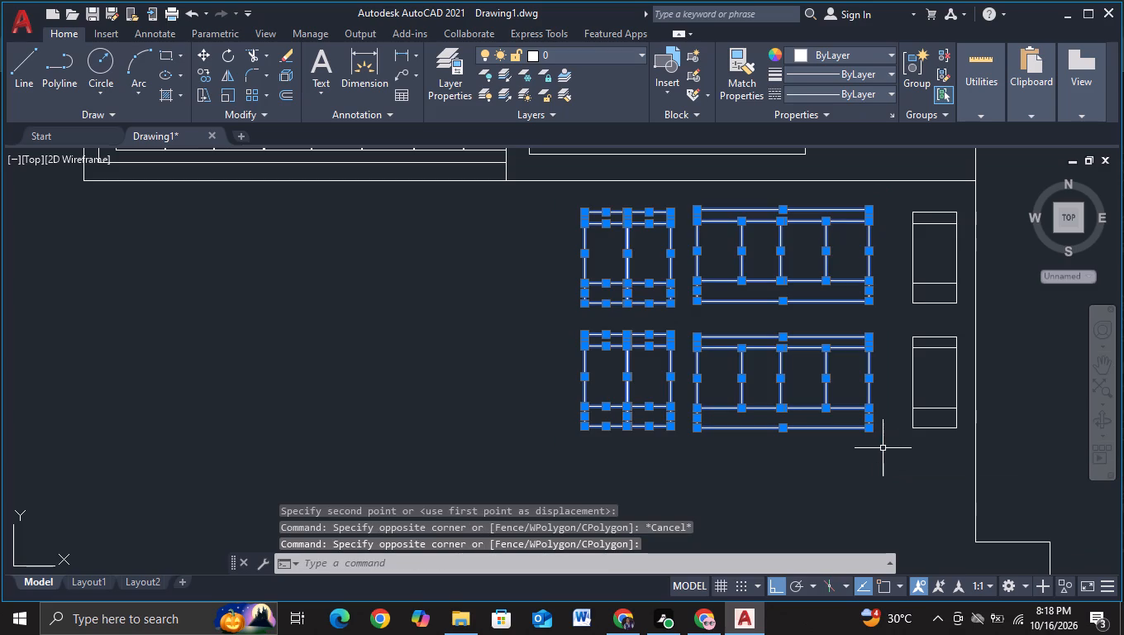
key("m")
left_click(907, 483)
left_click(752, 349)
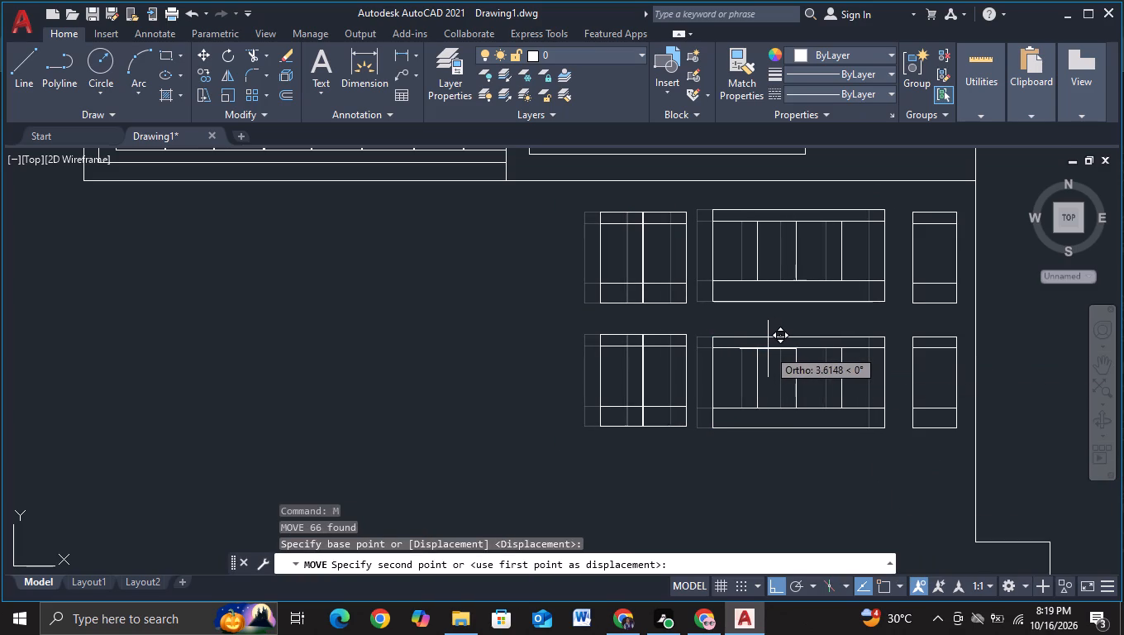
left_click(775, 344)
key("Escape")
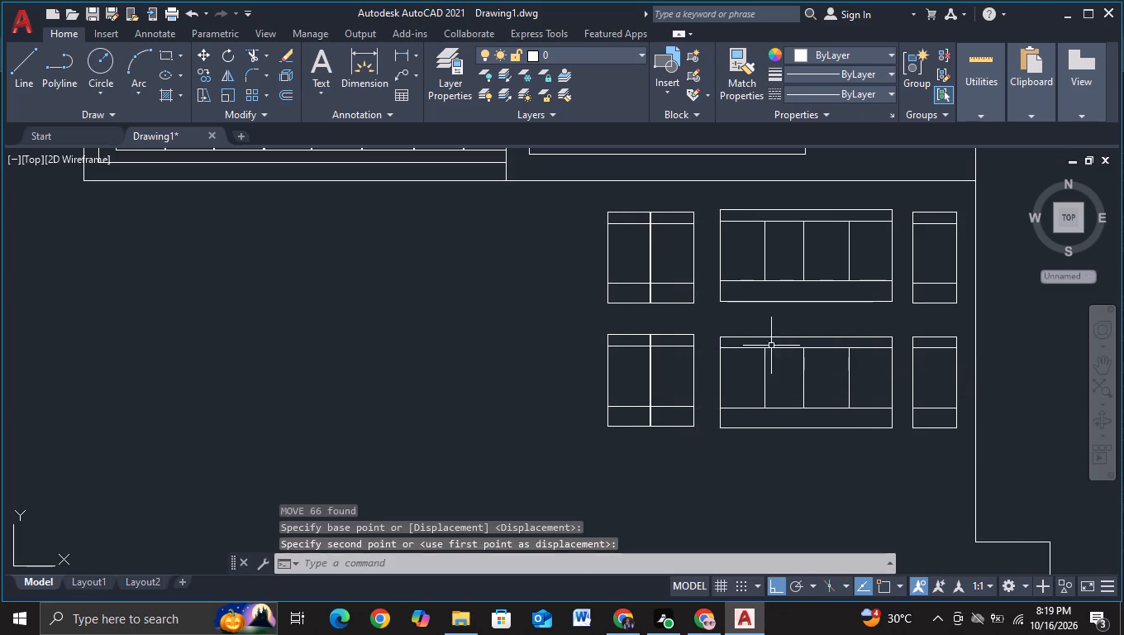
With object snap on, draw a wall line about 87.8 down from the wing and tall block junction, and about 113.6 across to the opposite wall corner.
middle_click_drag(444, 380, 448, 341)
middle_click_drag(447, 344, 448, 351)
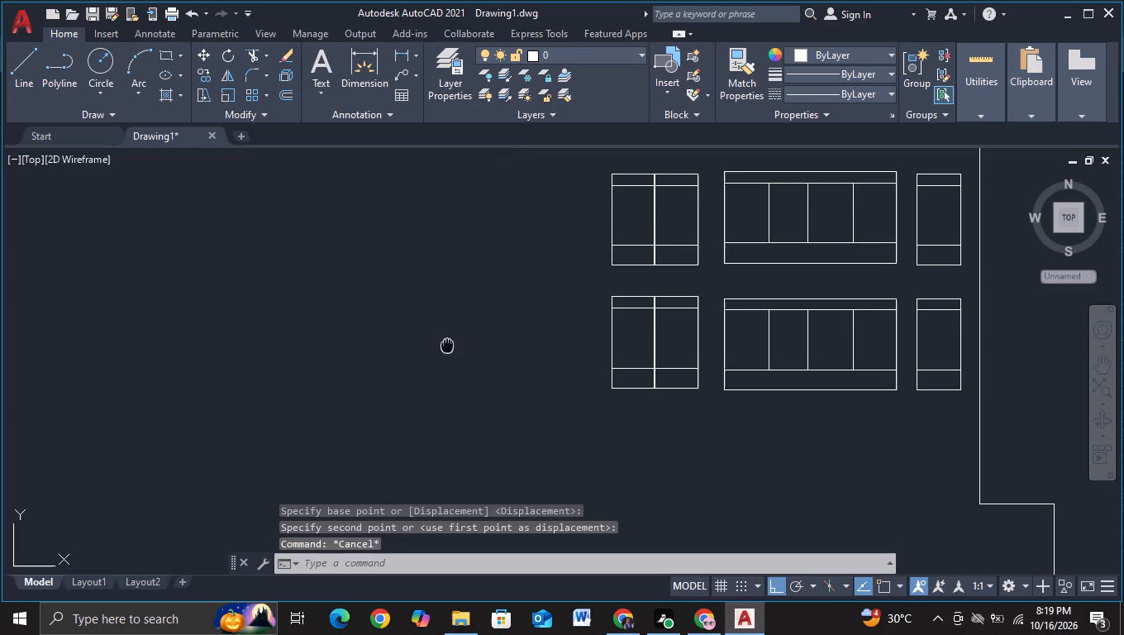
middle_click_drag(448, 351, 456, 401)
left_click(13, 89)
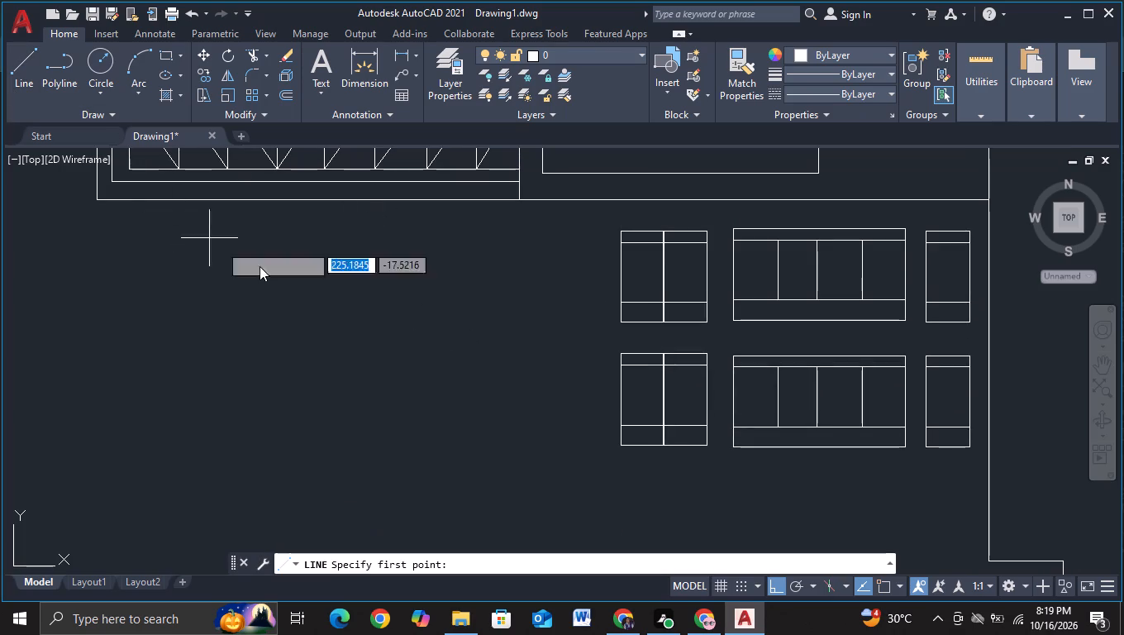
key("F3")
left_click(517, 205)
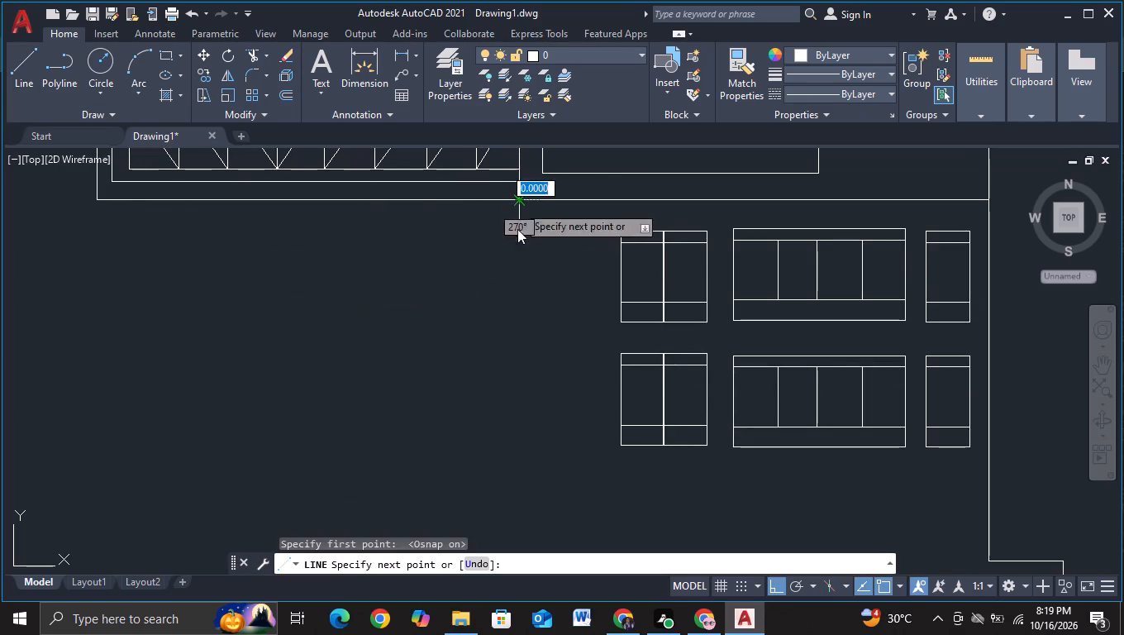
middle_click_drag(515, 456, 526, 380)
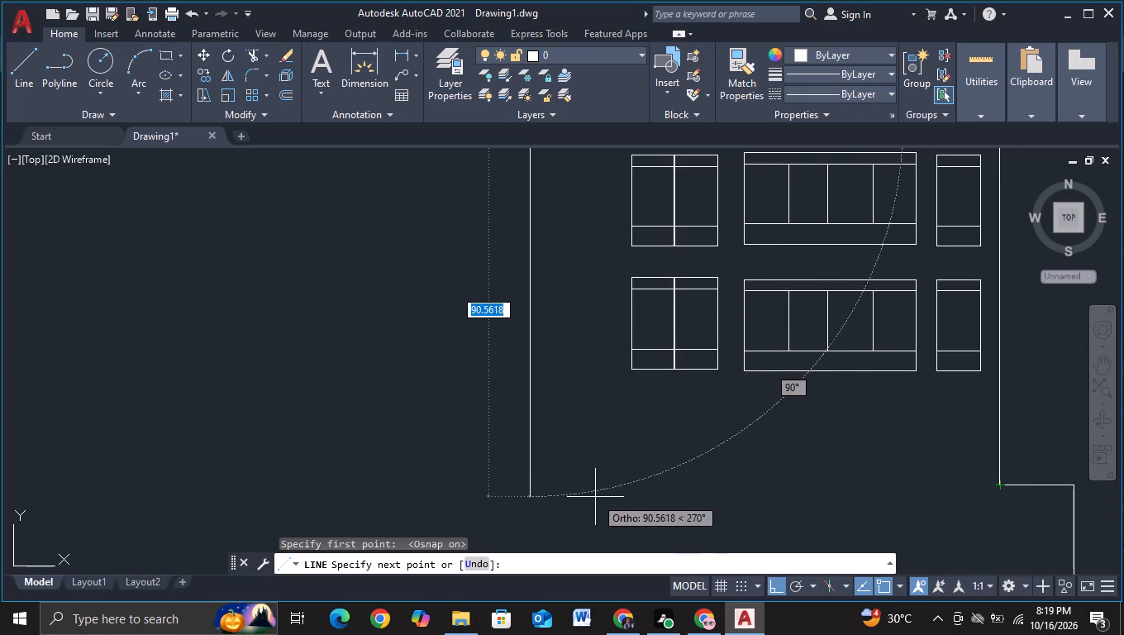
left_click(529, 485)
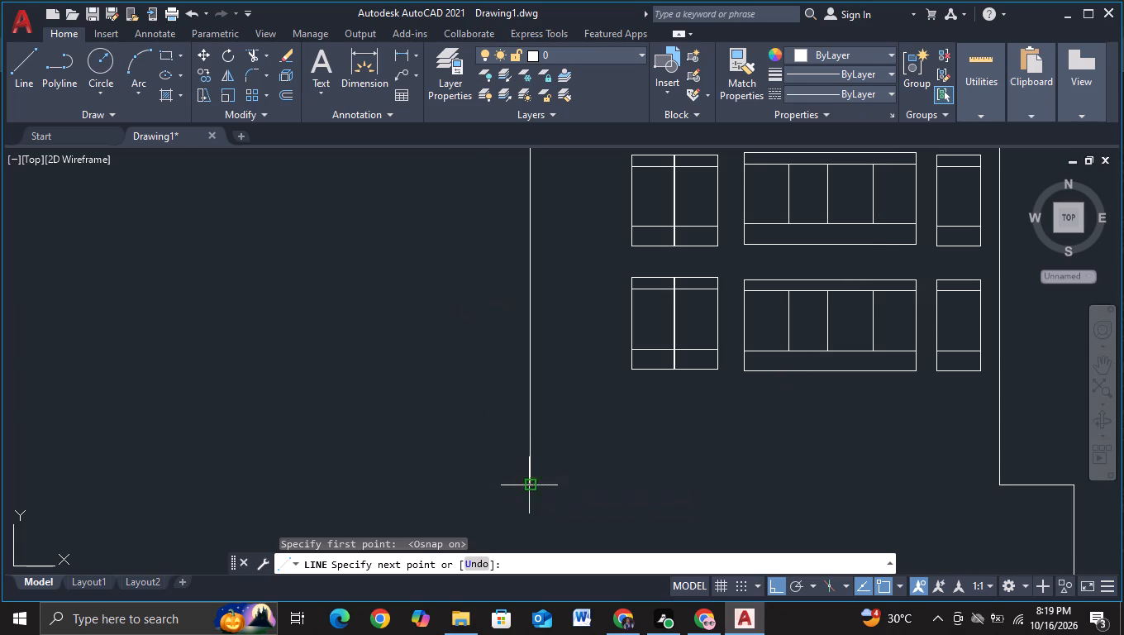
left_click(1003, 478)
key("Escape")
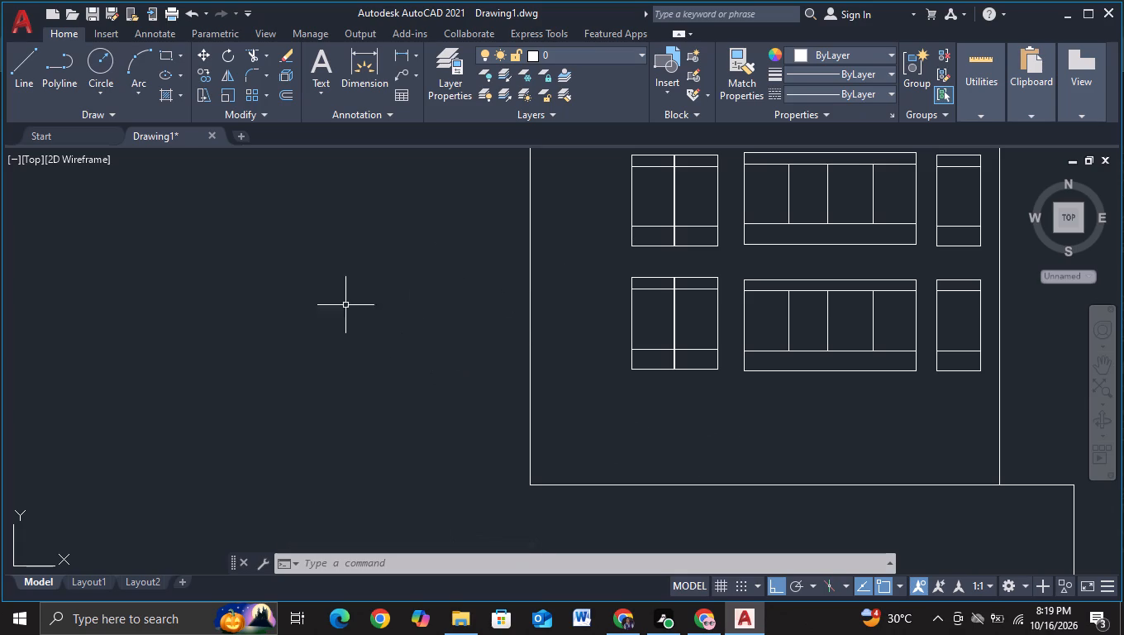
Draw a rectangular window outline about 17.1 by 21.8 with lines, between the new wall and the upper two-pane window.
left_click(24, 84)
middle_click_drag(316, 268, 230, 431)
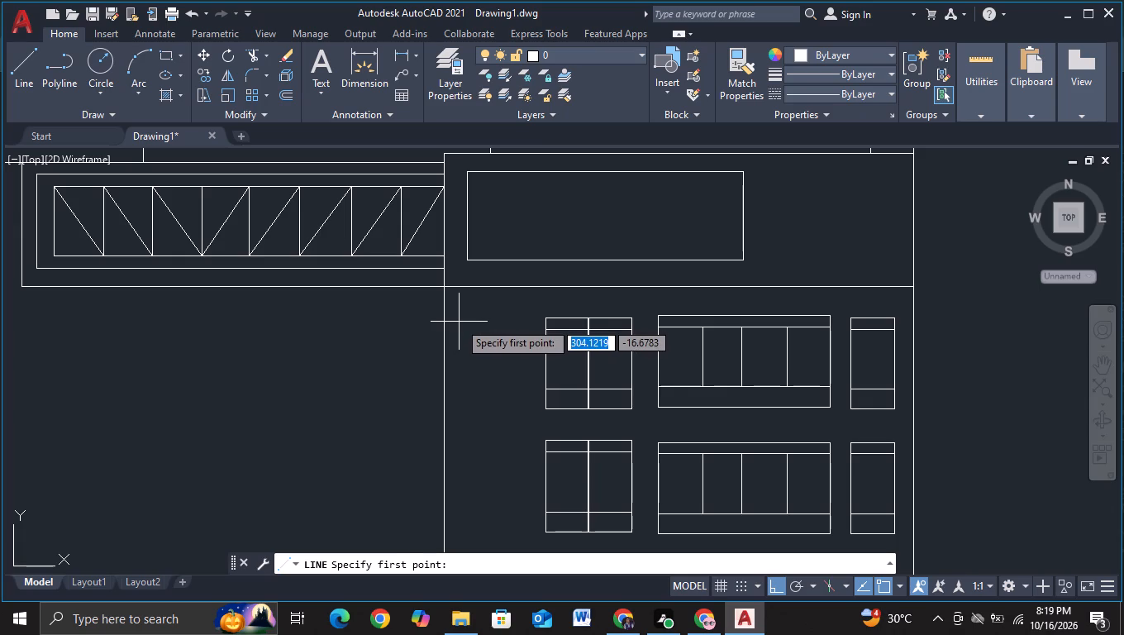
left_click(458, 320)
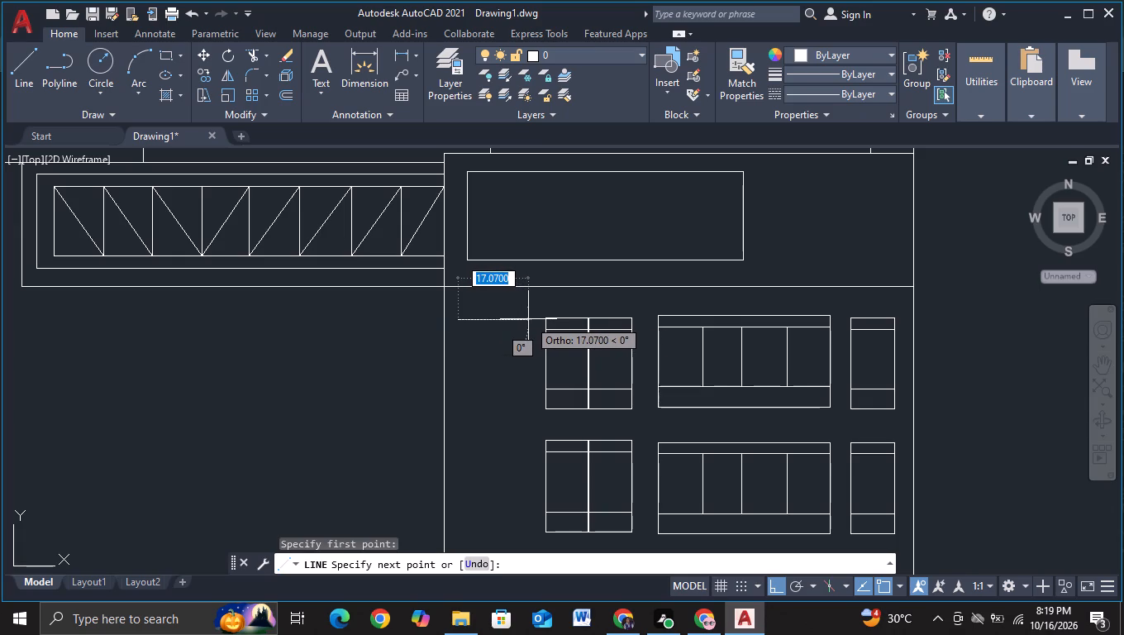
left_click(528, 319)
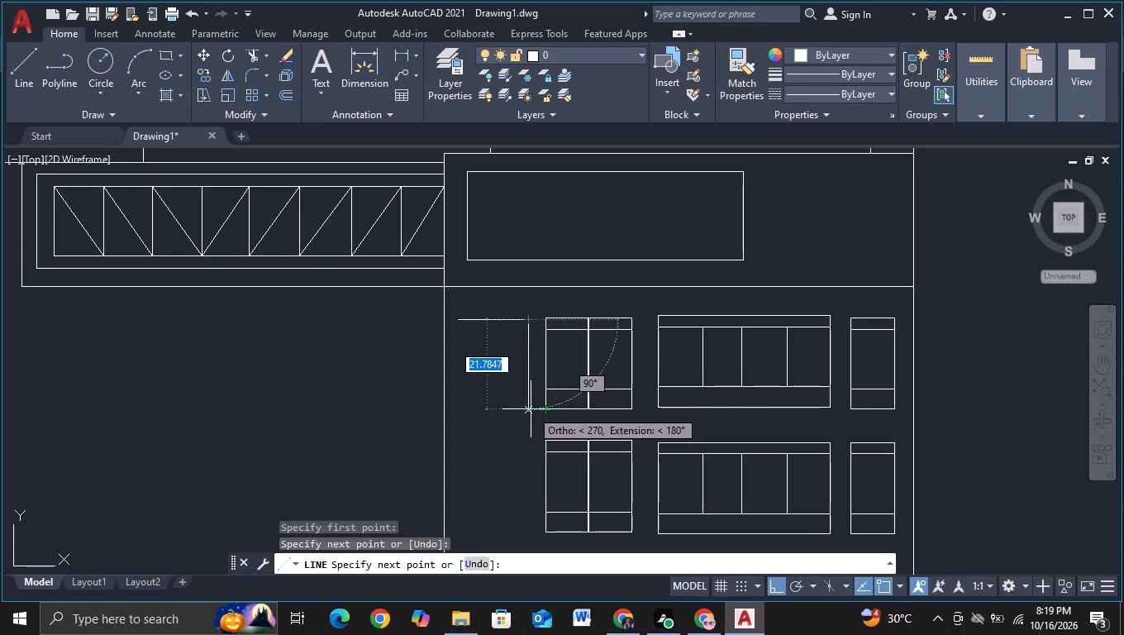
left_click(529, 409)
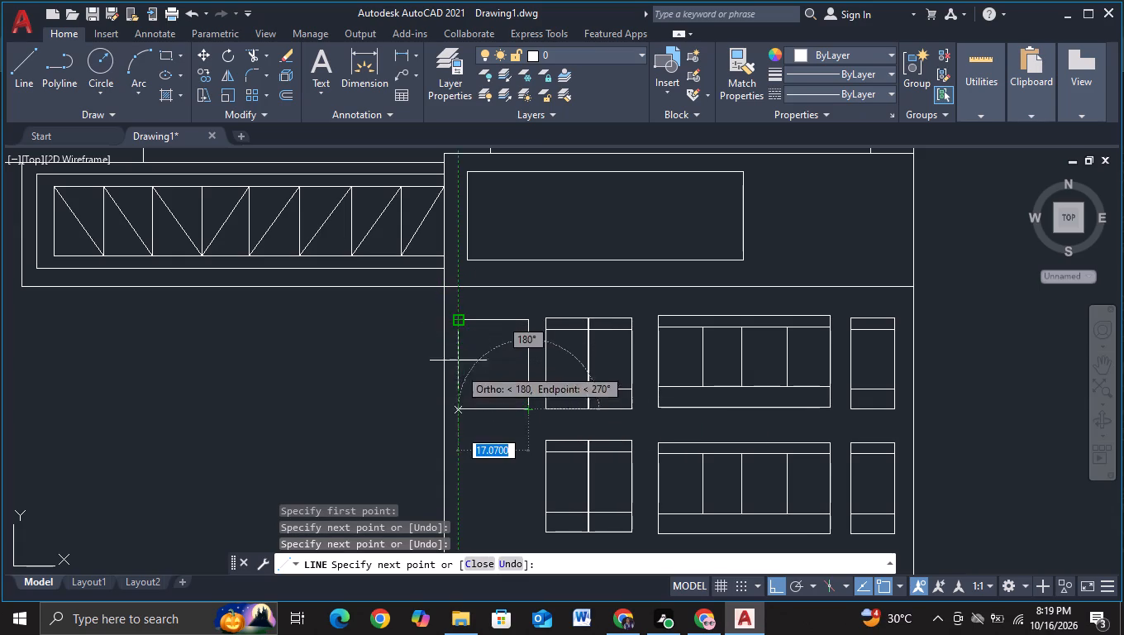
left_click(457, 412)
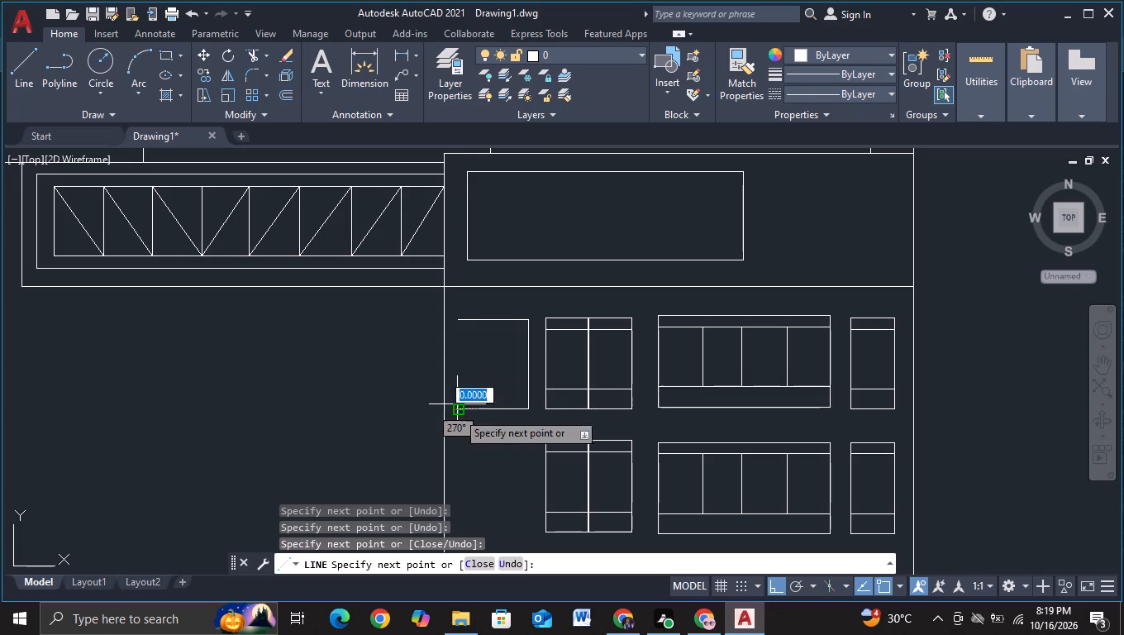
left_click(460, 323)
key("Escape")
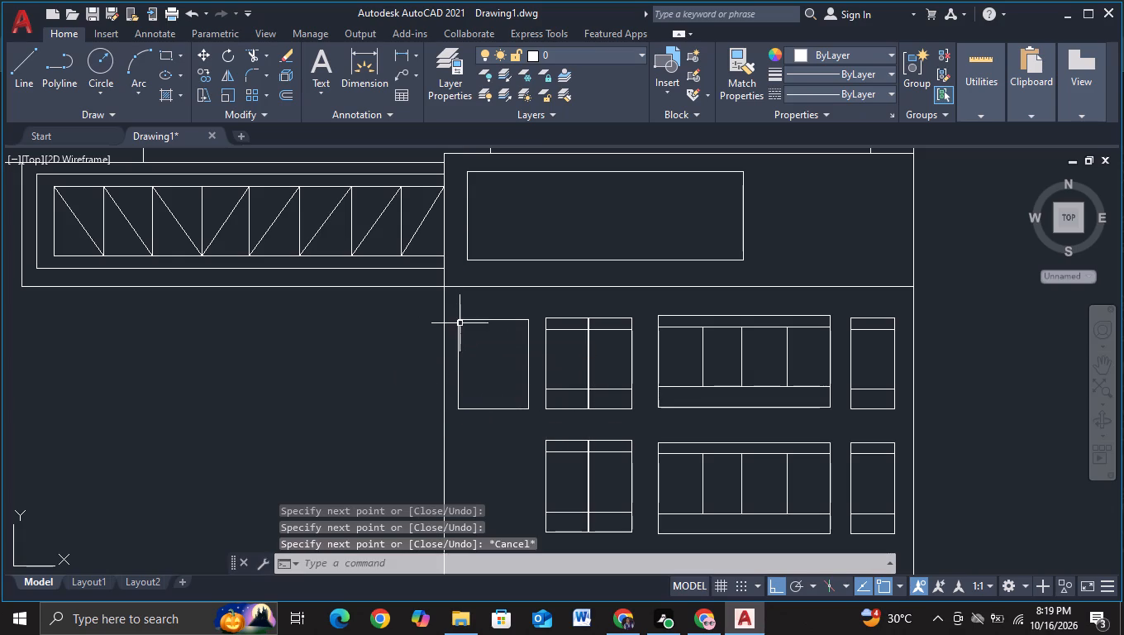
Copy the new rectangular outline straight down by about 30.1, beside the lower two-pane window.
left_click(452, 304)
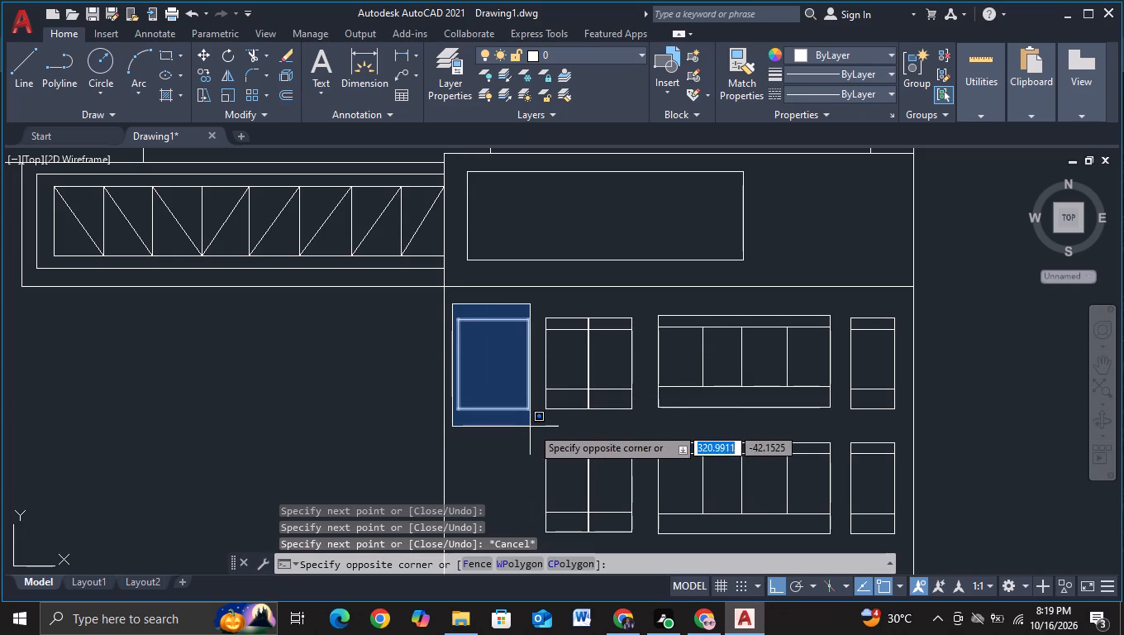
left_click(539, 424)
key("c")
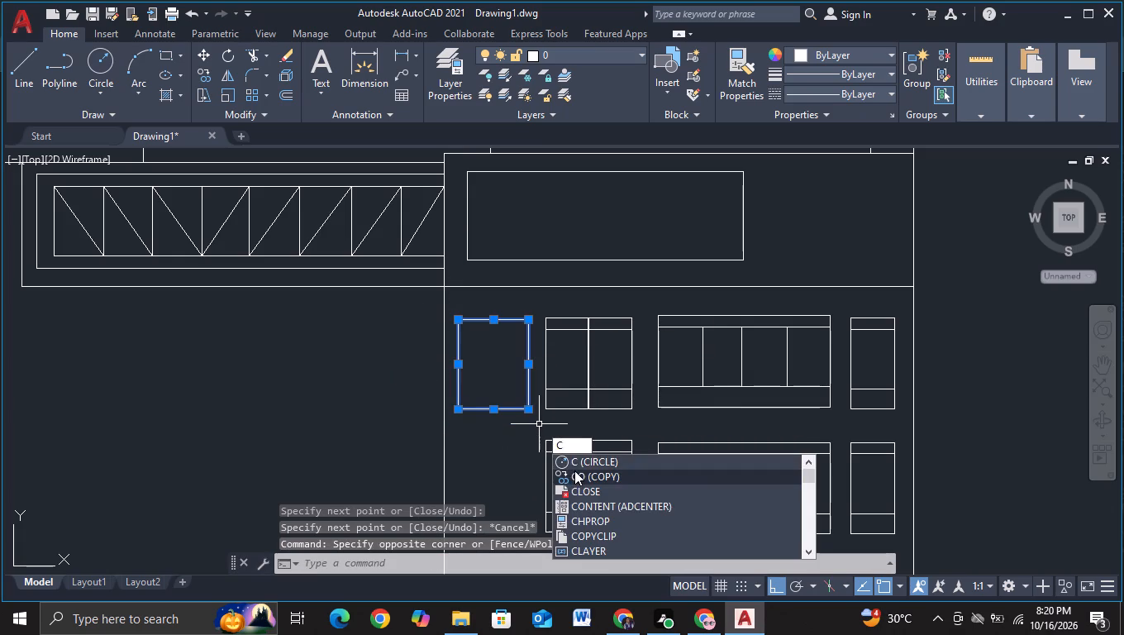
left_click(574, 470)
left_click(509, 376)
middle_click_drag(526, 461, 513, 337)
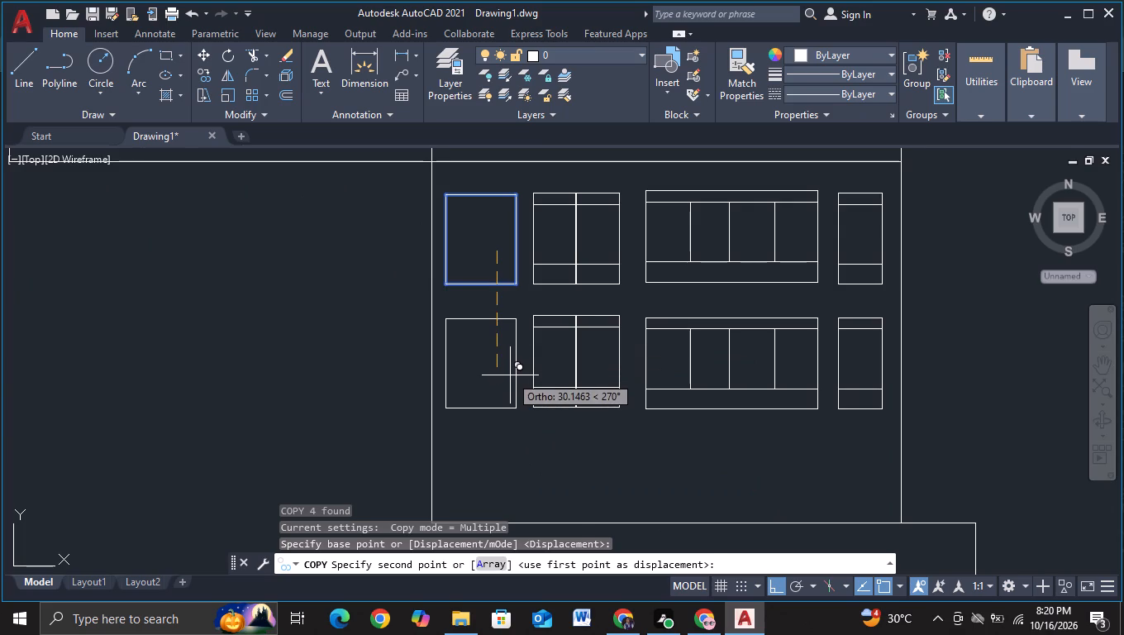
left_click(510, 375)
key("Escape")
With object snap off, move the horizontal wall line beneath the two window rows straight up by about 12.
middle_click_drag(650, 470, 593, 393)
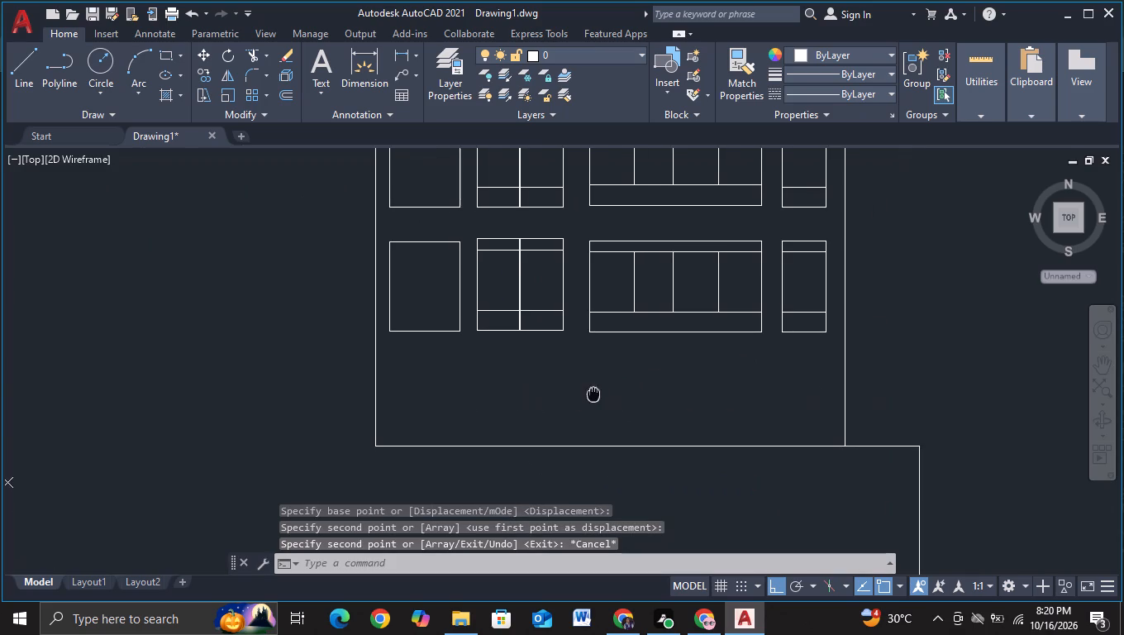
scroll(688, 406, "down", 1)
middle_click_drag(704, 410, 612, 396)
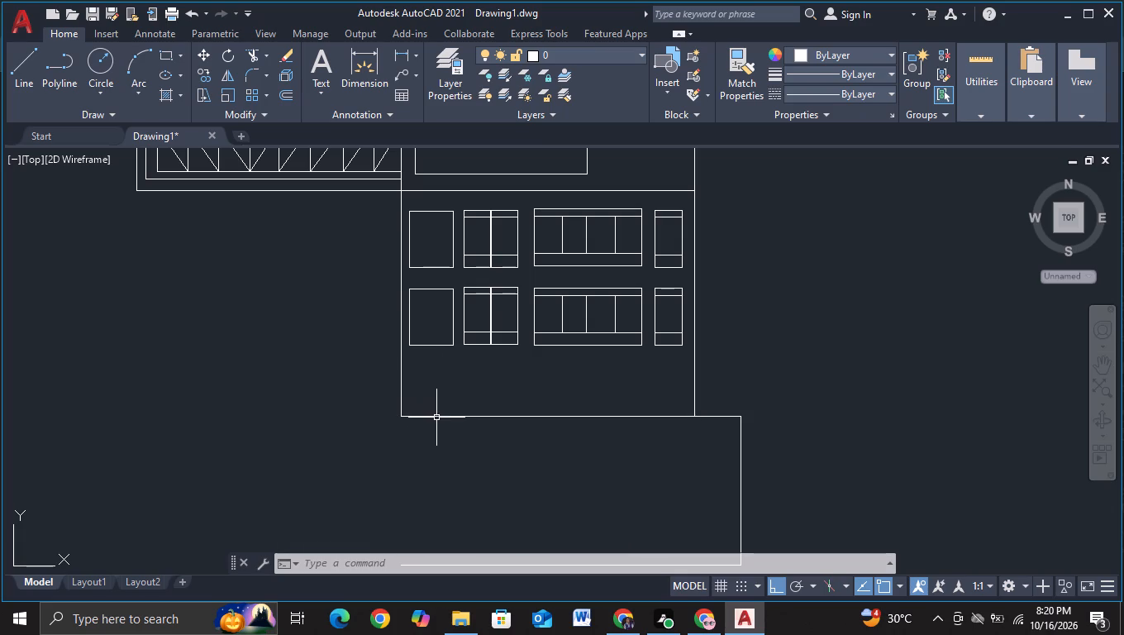
left_click(437, 416)
key("m")
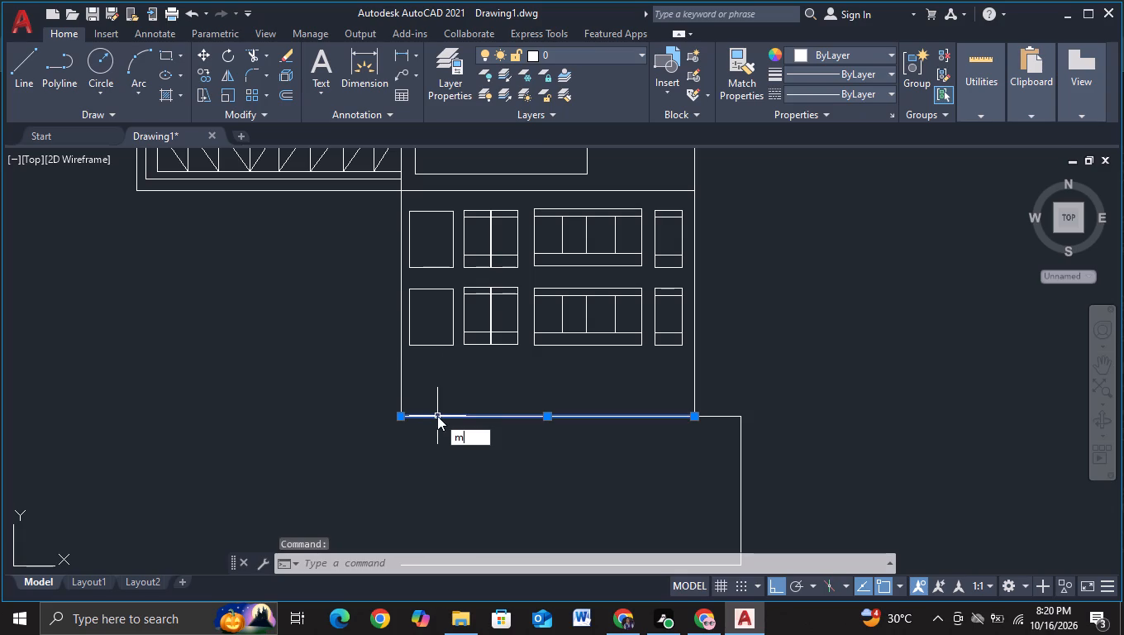
left_click(492, 455)
left_click(491, 416)
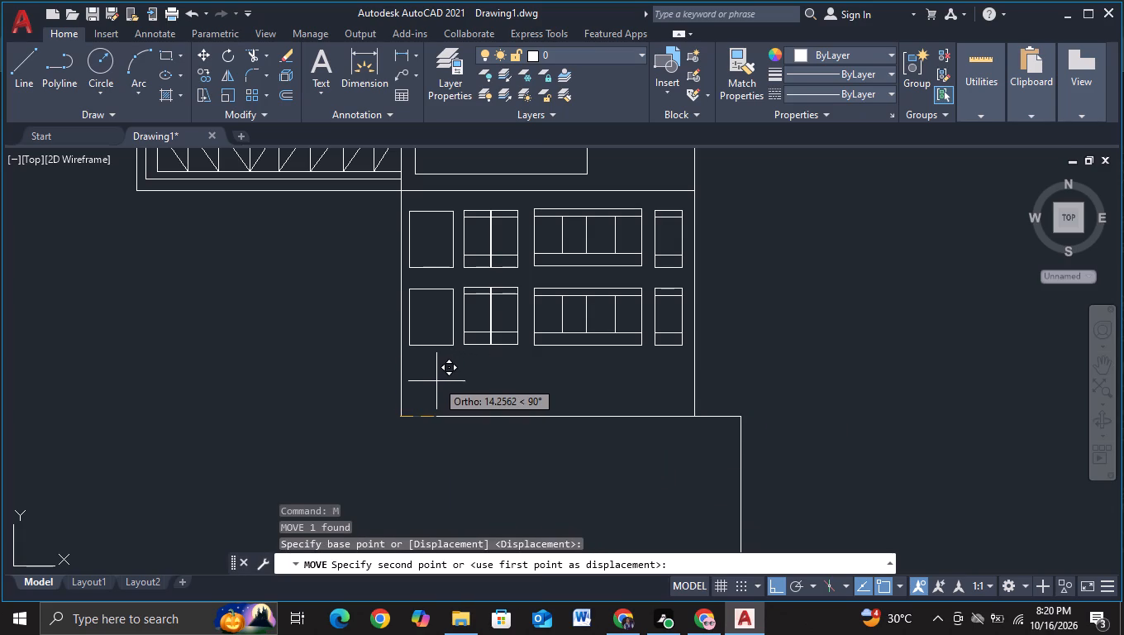
scroll(436, 385, "up", 1)
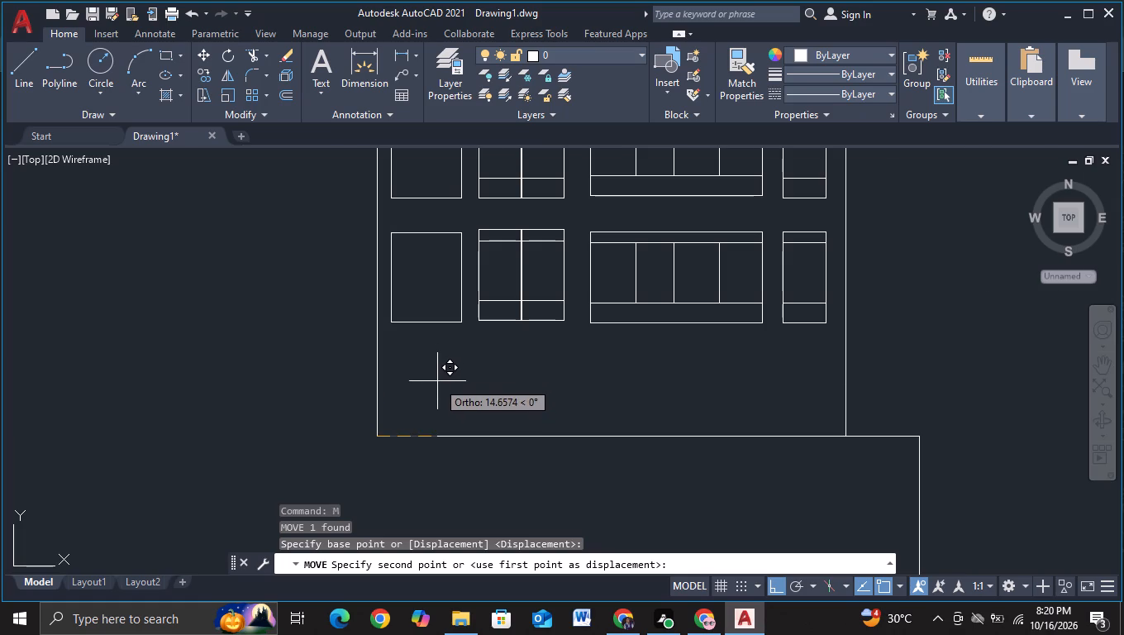
scroll(437, 381, "up", 1)
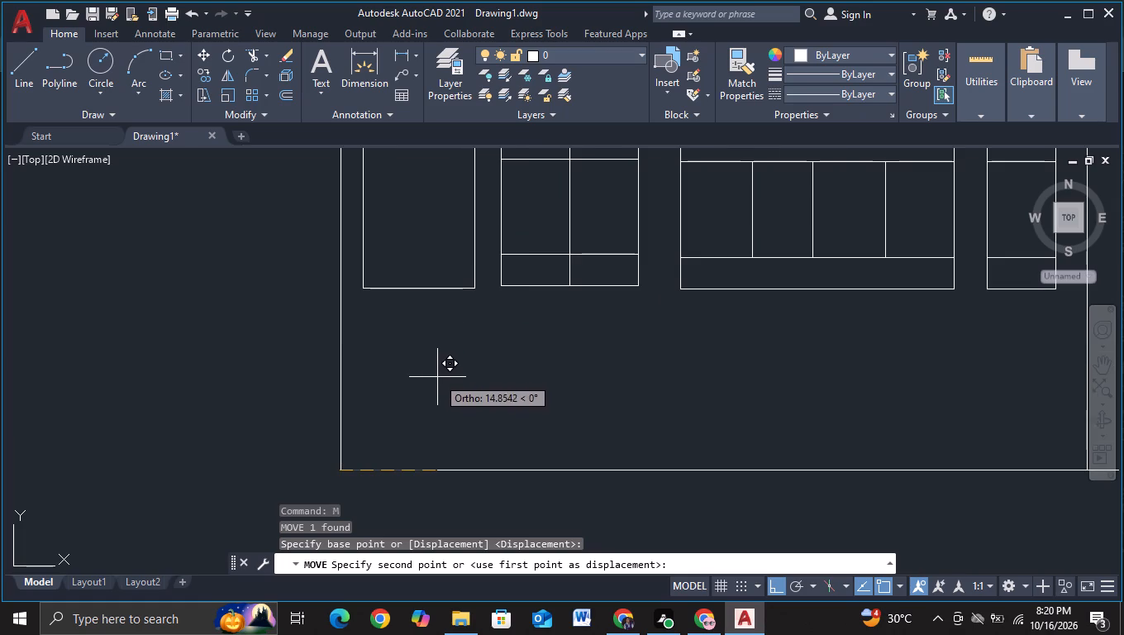
key("F3")
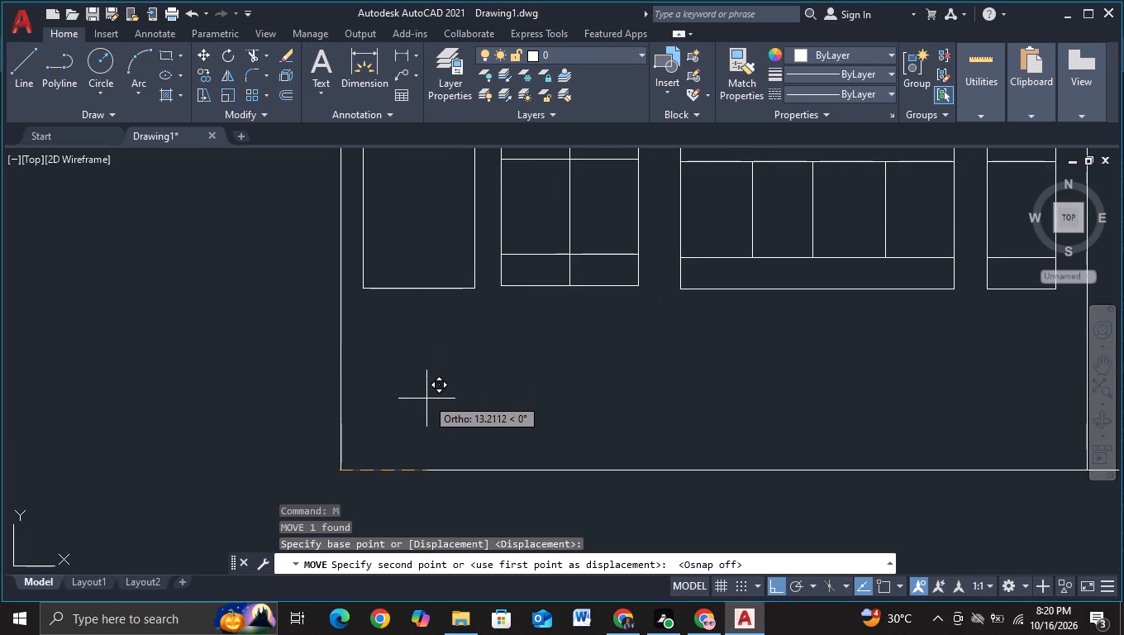
scroll(430, 384, "up", 1)
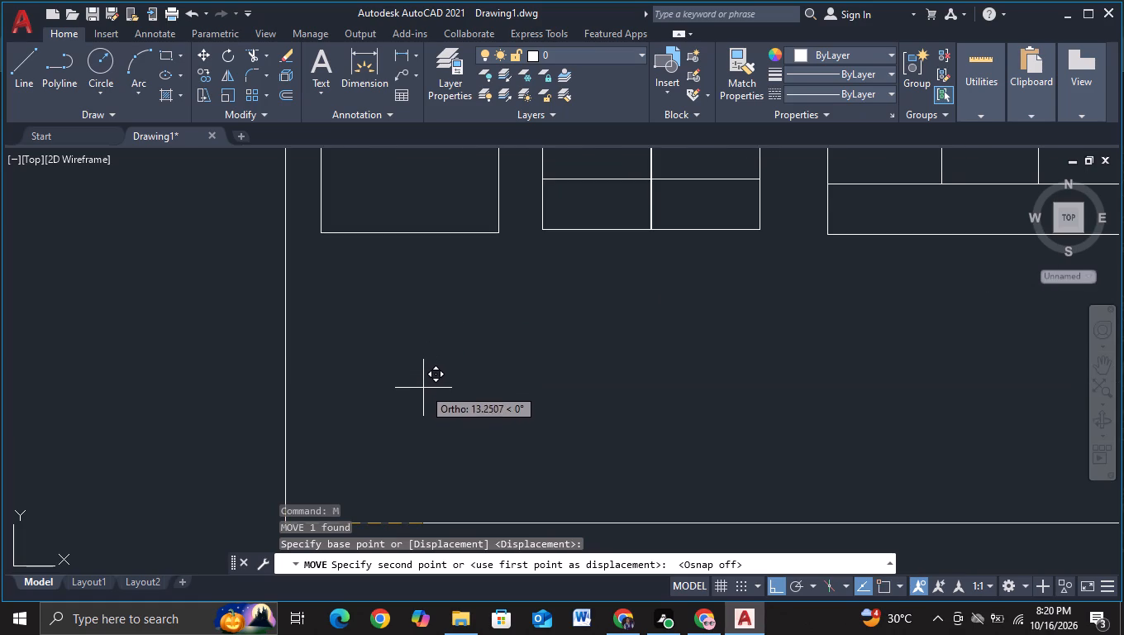
middle_click_drag(411, 414, 432, 356)
scroll(434, 352, "up", 1)
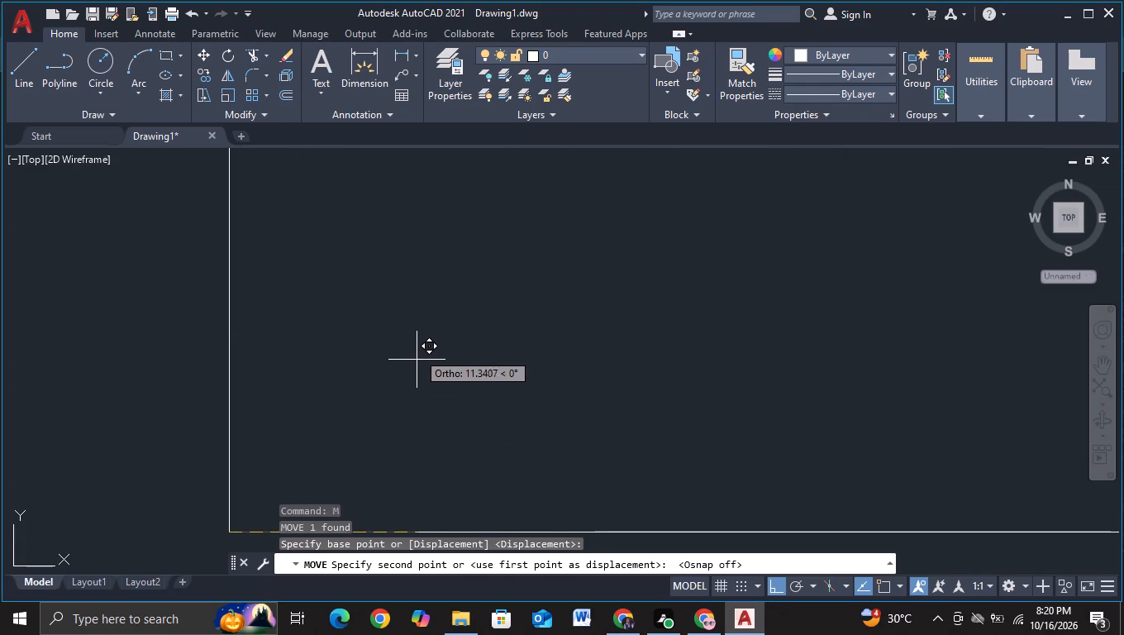
scroll(420, 343, "down", 1)
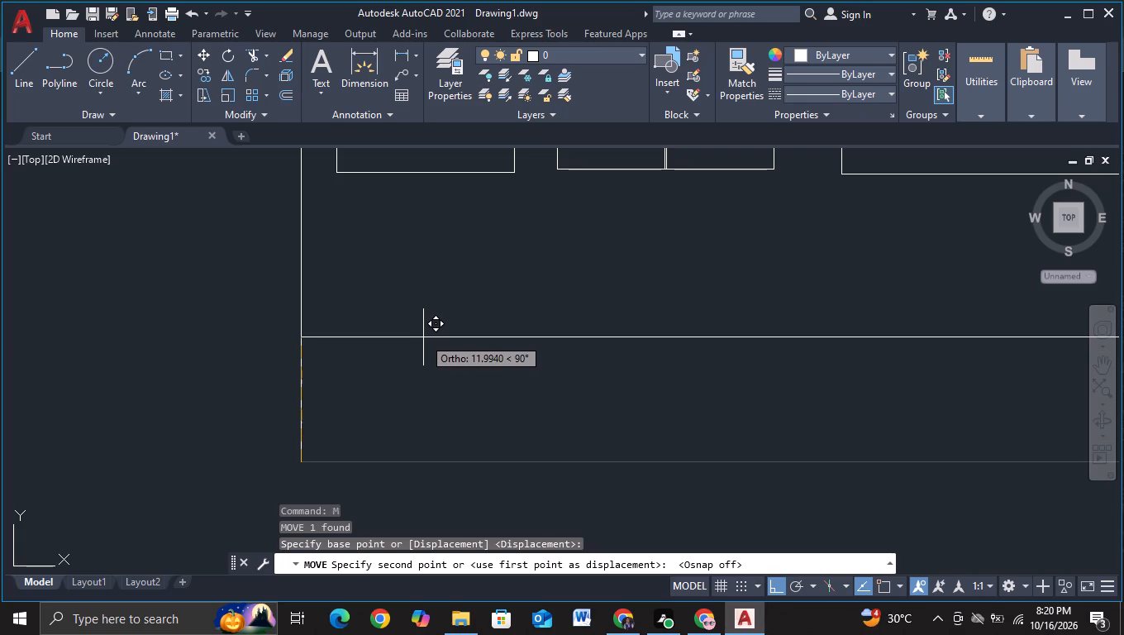
left_click(423, 337)
Trim both vertical wall ends that extend below the raised horizontal wall line.
scroll(455, 354, "down", 2)
middle_click_drag(589, 410, 454, 414)
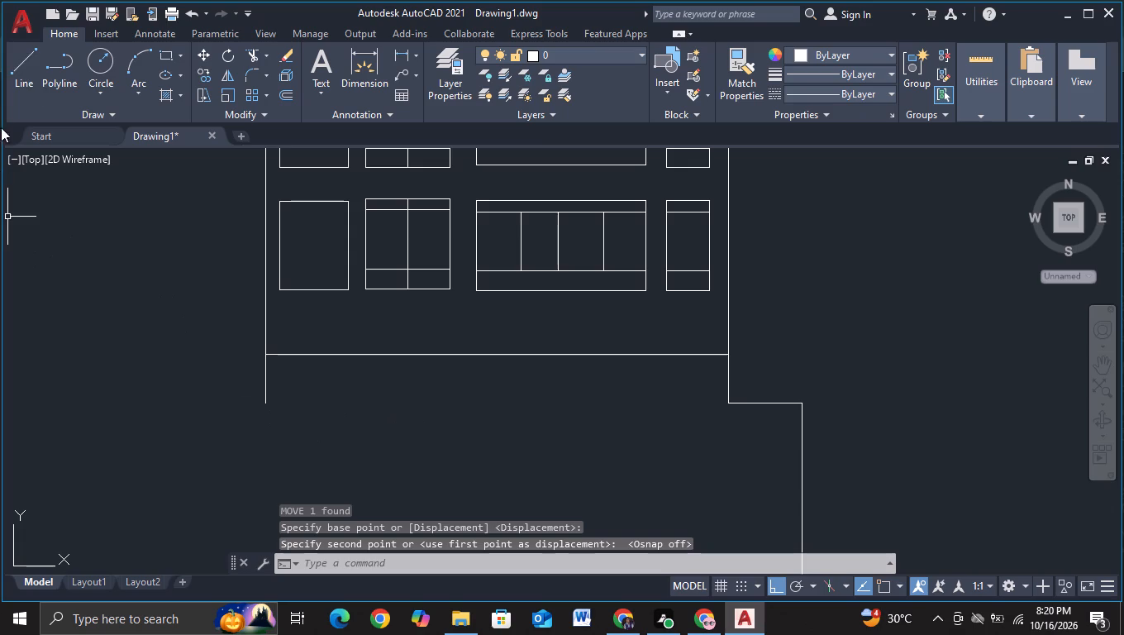
left_click(252, 57)
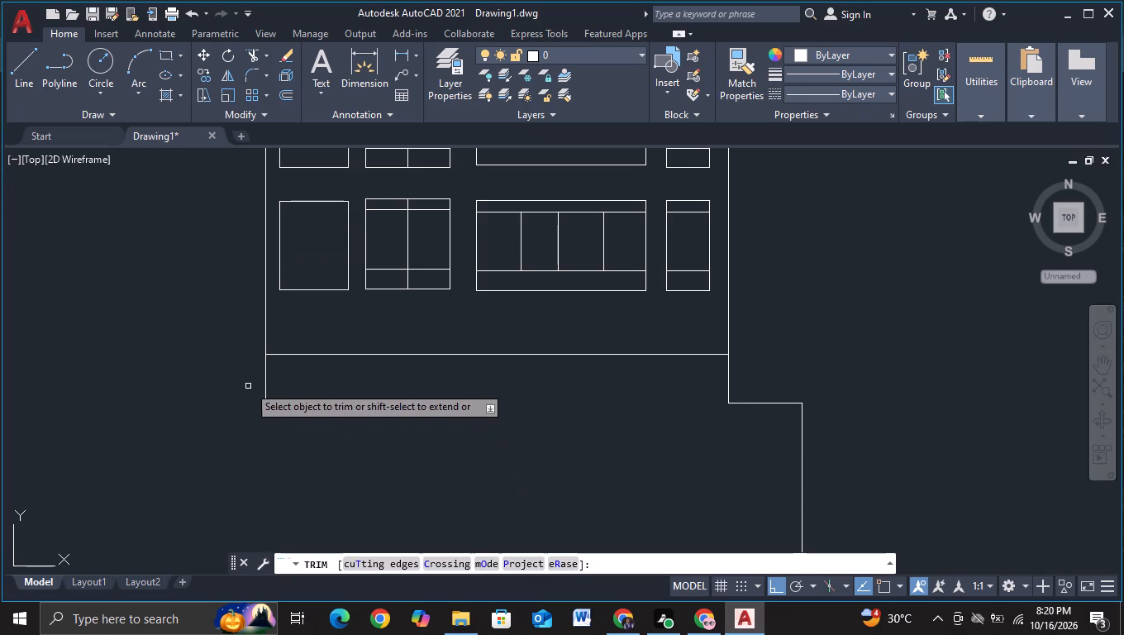
left_click_drag(248, 380, 306, 377)
middle_click_drag(516, 417, 174, 421)
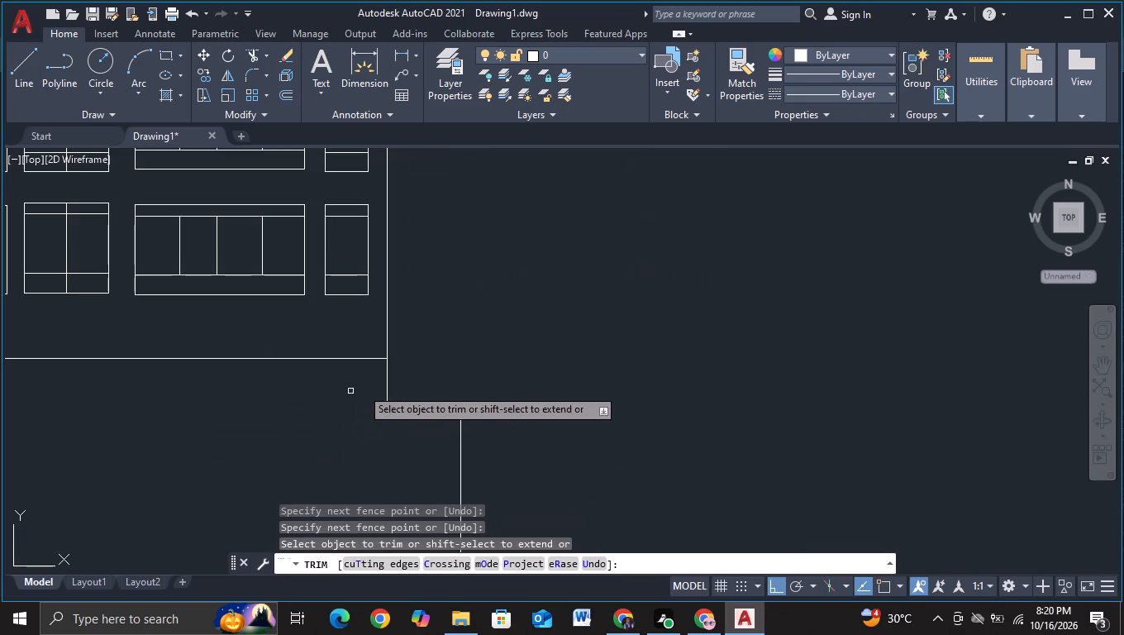
left_click(386, 378)
scroll(555, 385, "down", 2)
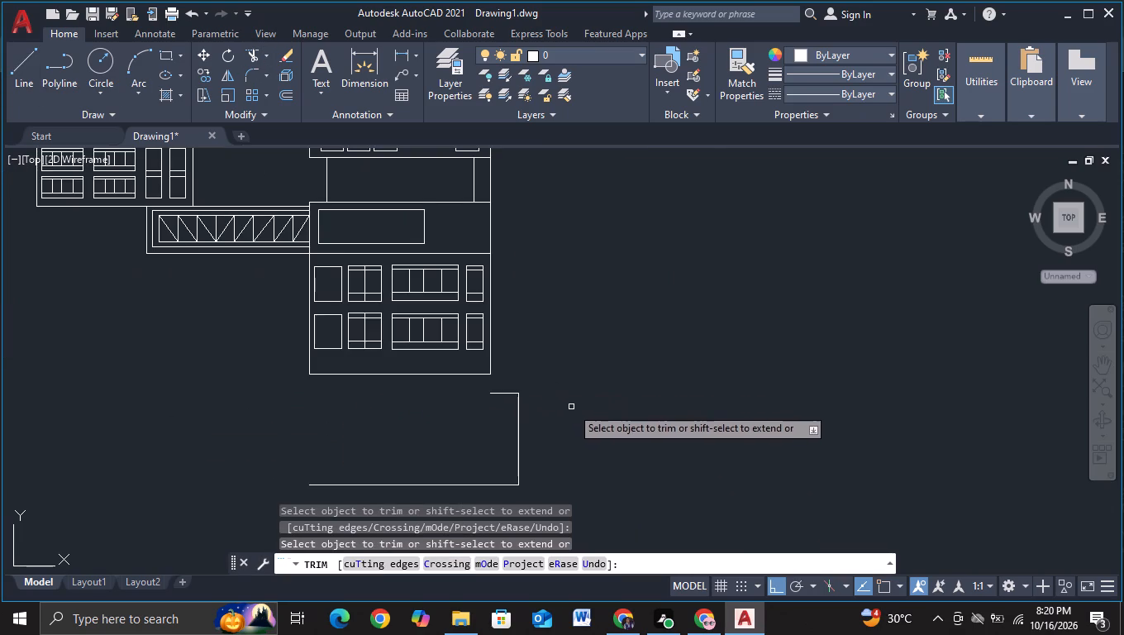
middle_click_drag(574, 409, 583, 360)
key("Escape")
Move the three detached lines of the lower outline straight up by about 11.8, to meet the raised wall line.
left_click(276, 339)
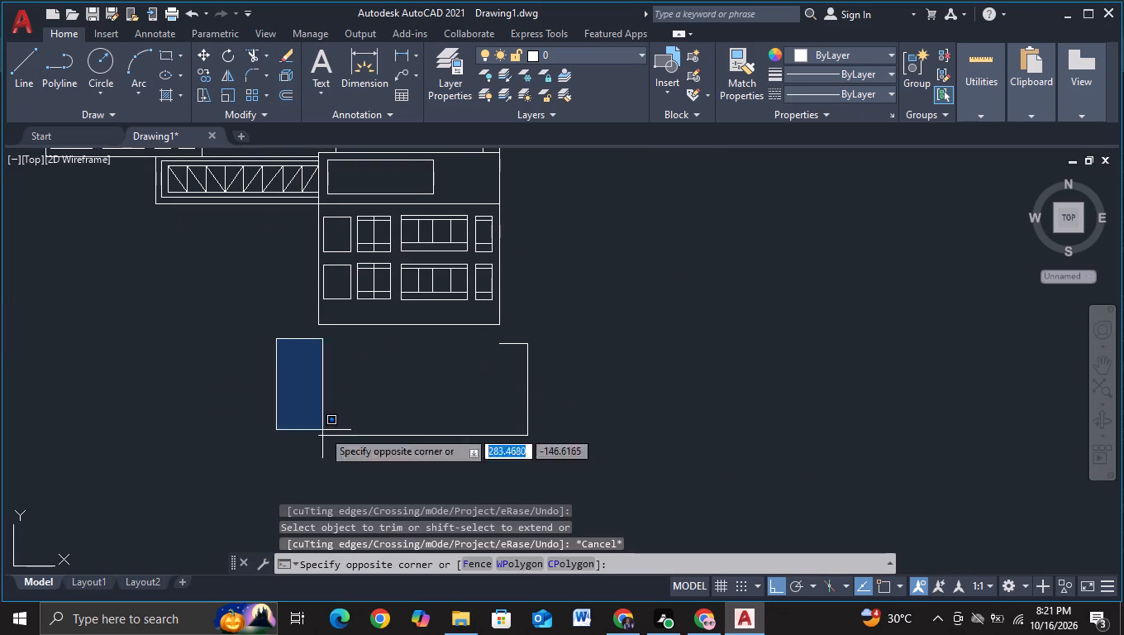
left_click(601, 451)
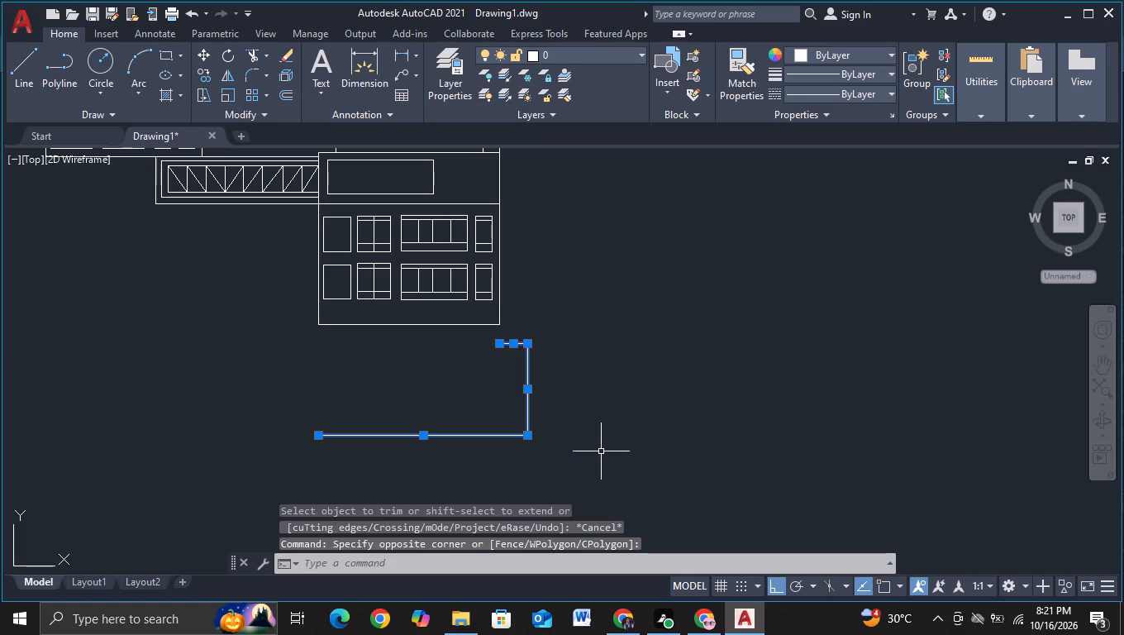
key("m")
left_click(642, 491)
left_click(519, 408)
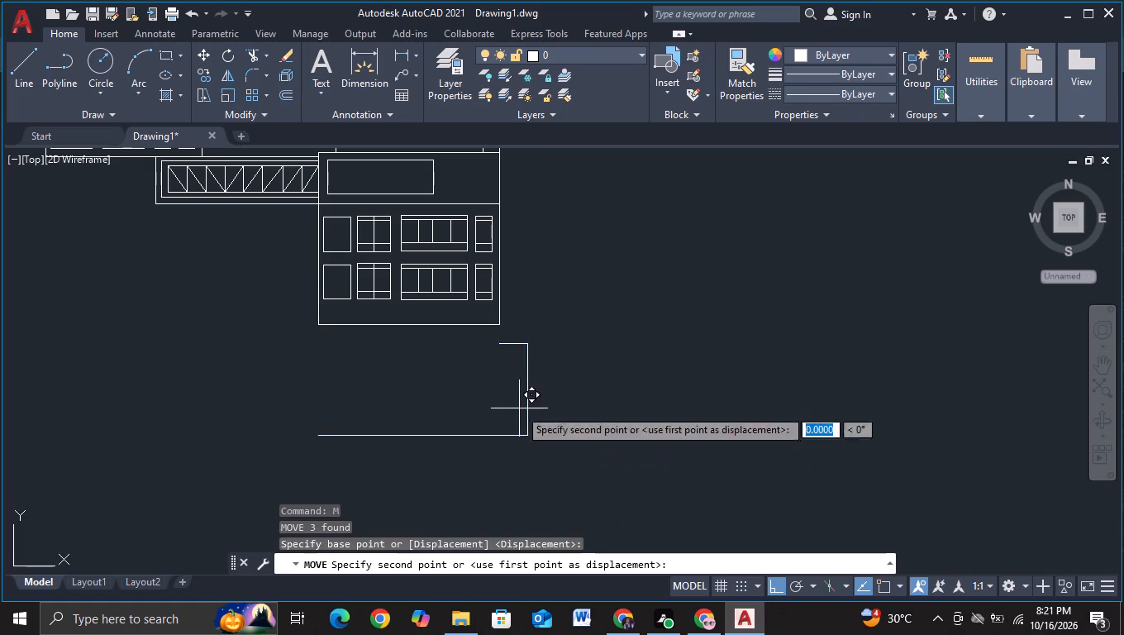
scroll(512, 388, "up", 2)
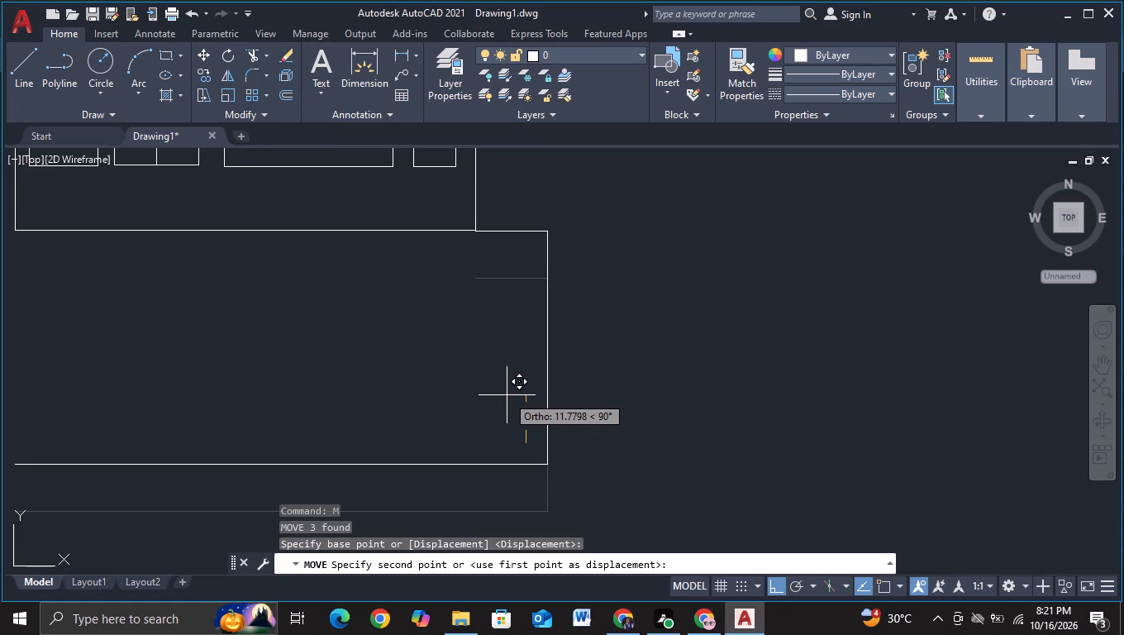
left_click(507, 394)
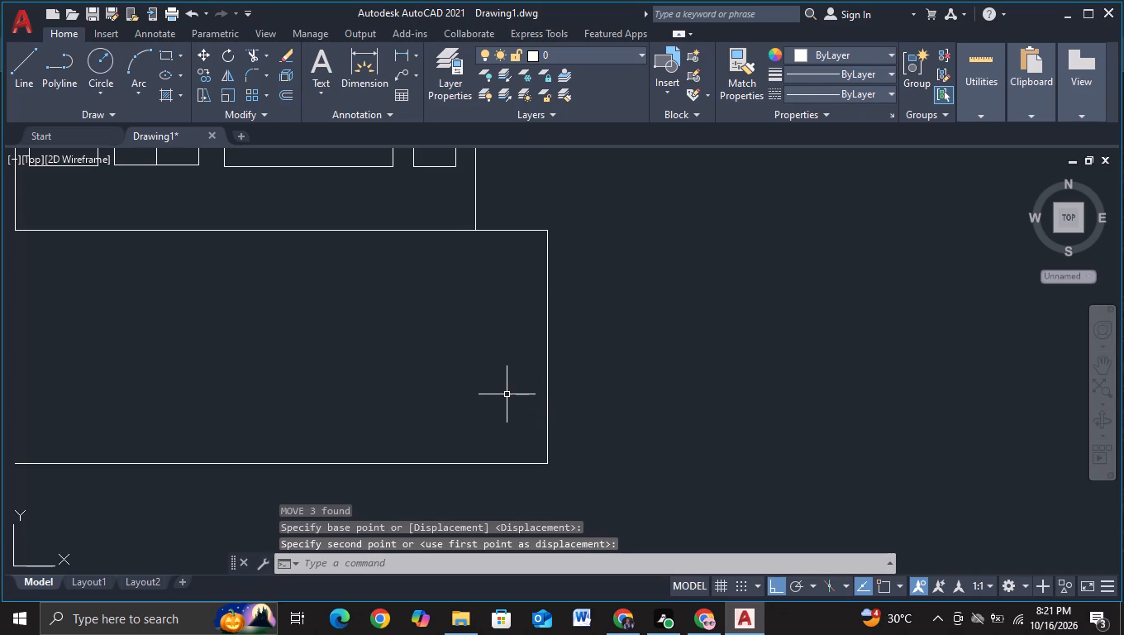
Move the lower outline's vertical side line horizontally inward, closer to the windowed block's wall.
scroll(631, 393, "down", 2)
middle_click_drag(678, 422, 687, 390)
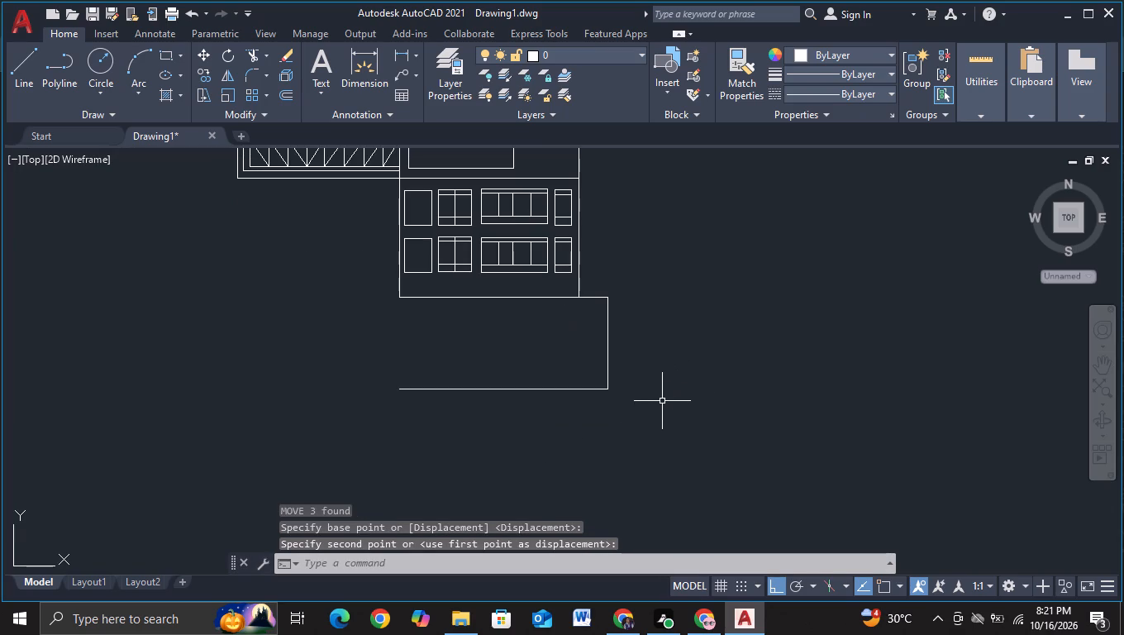
left_click(608, 332)
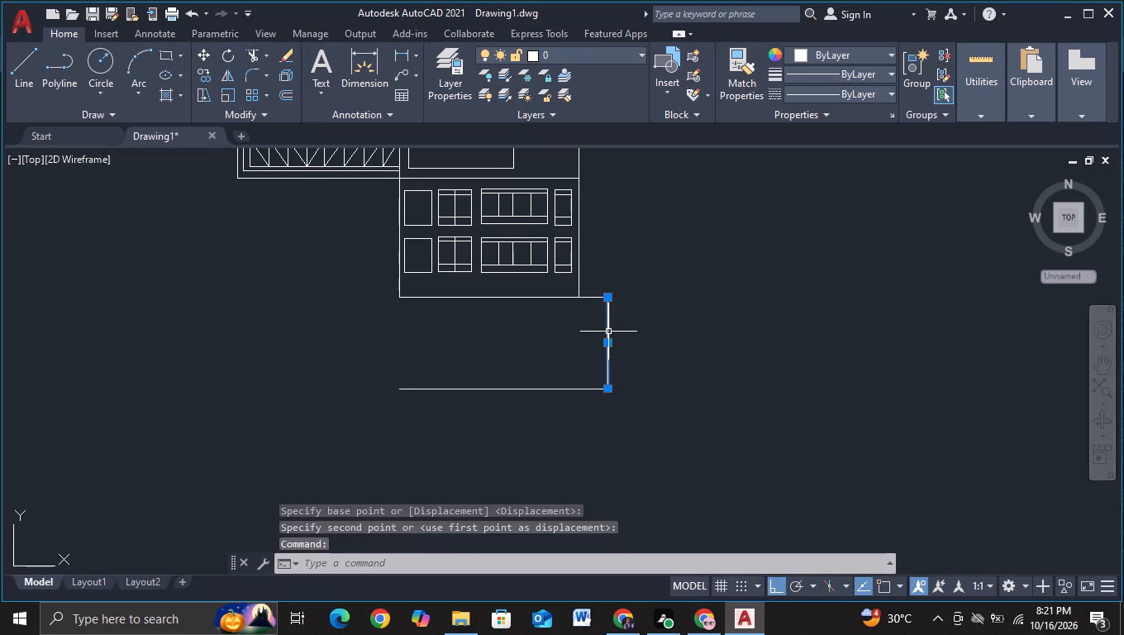
key("m")
left_click(678, 361)
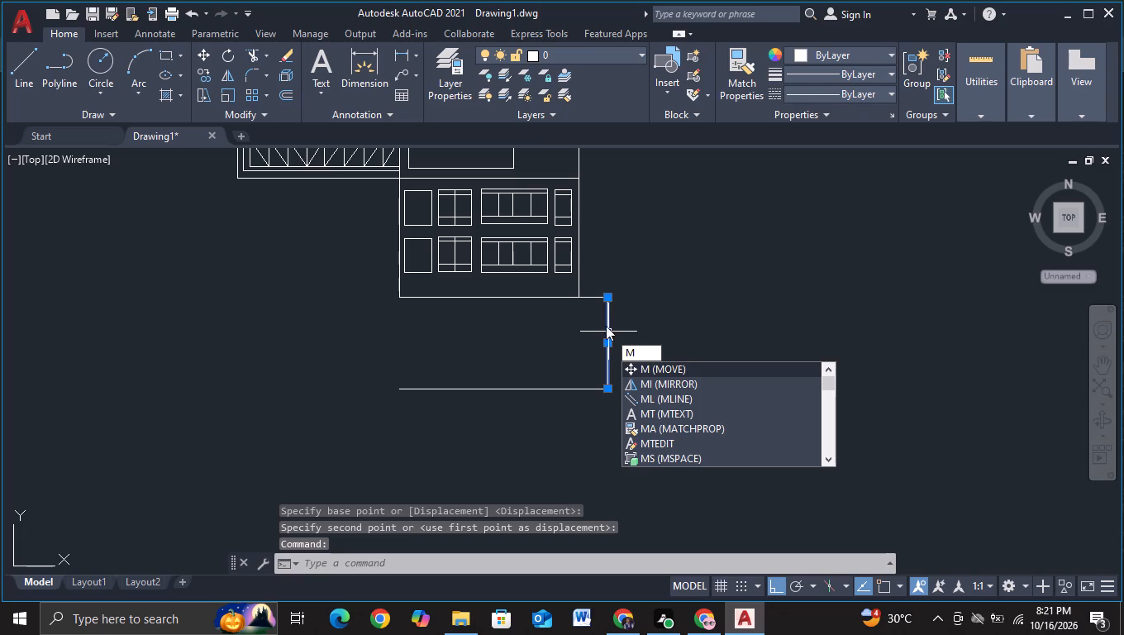
left_click(667, 367)
left_click(607, 338)
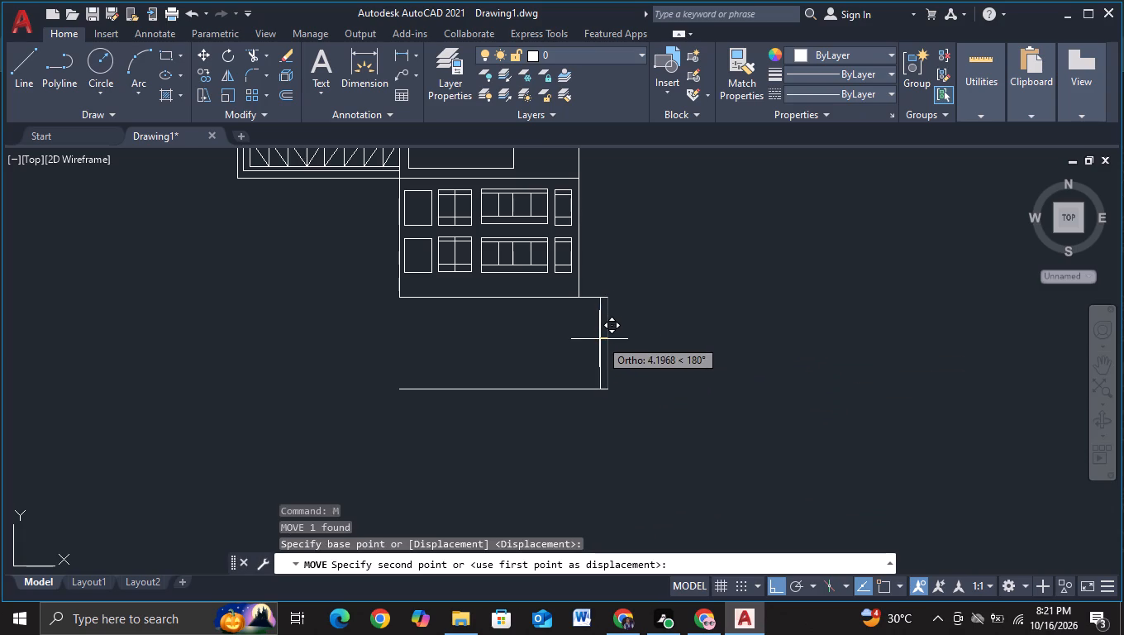
left_click(597, 338)
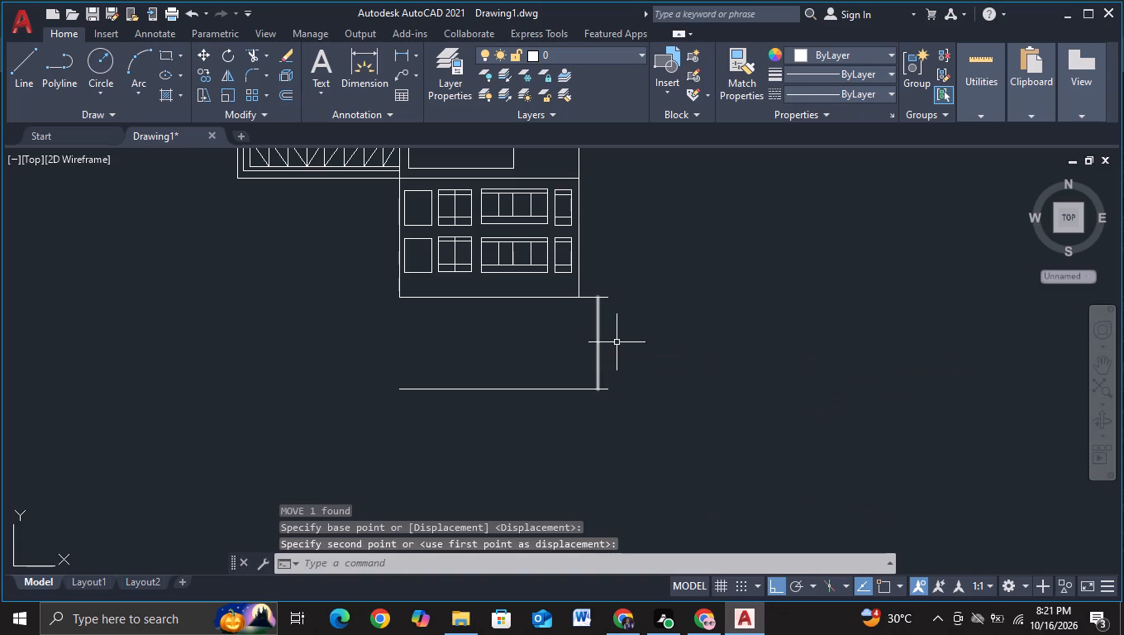
Trim the short top and bottom line ends that stick out past the lower outline's moved side line.
left_click(253, 58)
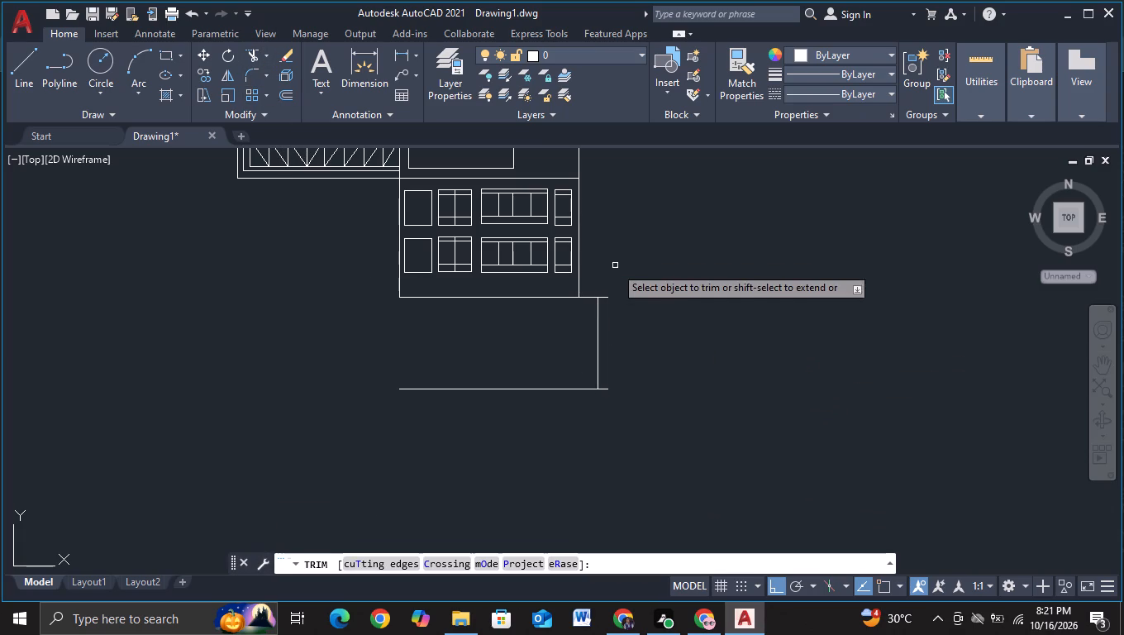
left_click(607, 296)
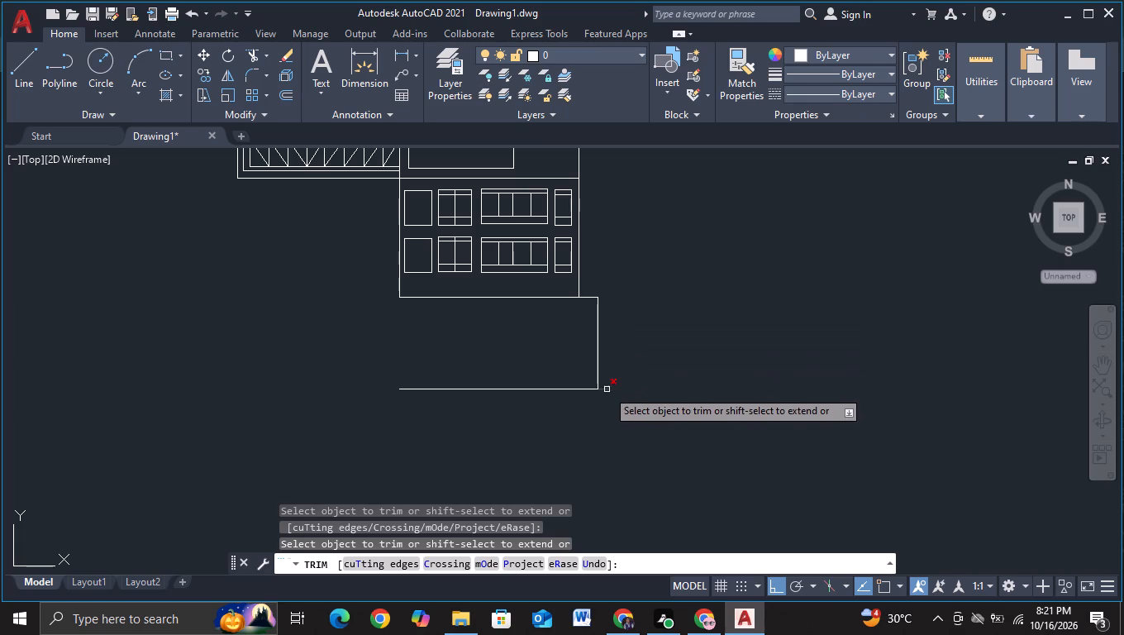
left_click(607, 389)
With object snap on, draw vertical lines from the lower rectangular window's corner and the adjacent wall corner down past the lower outline's bottom.
left_click(31, 73)
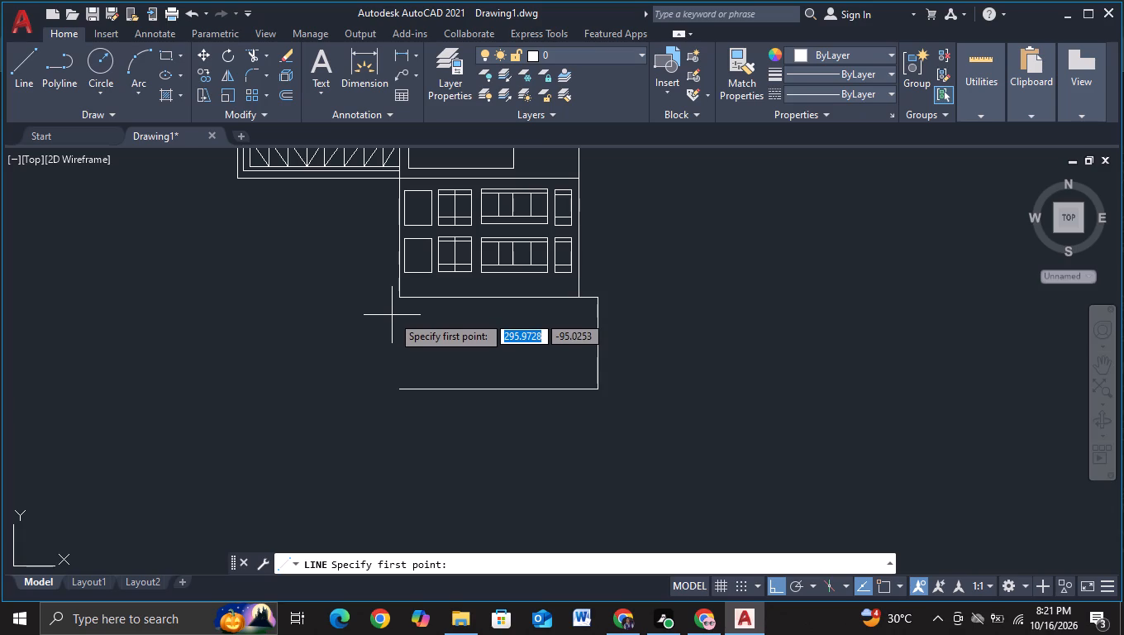
key("F3")
left_click(404, 271)
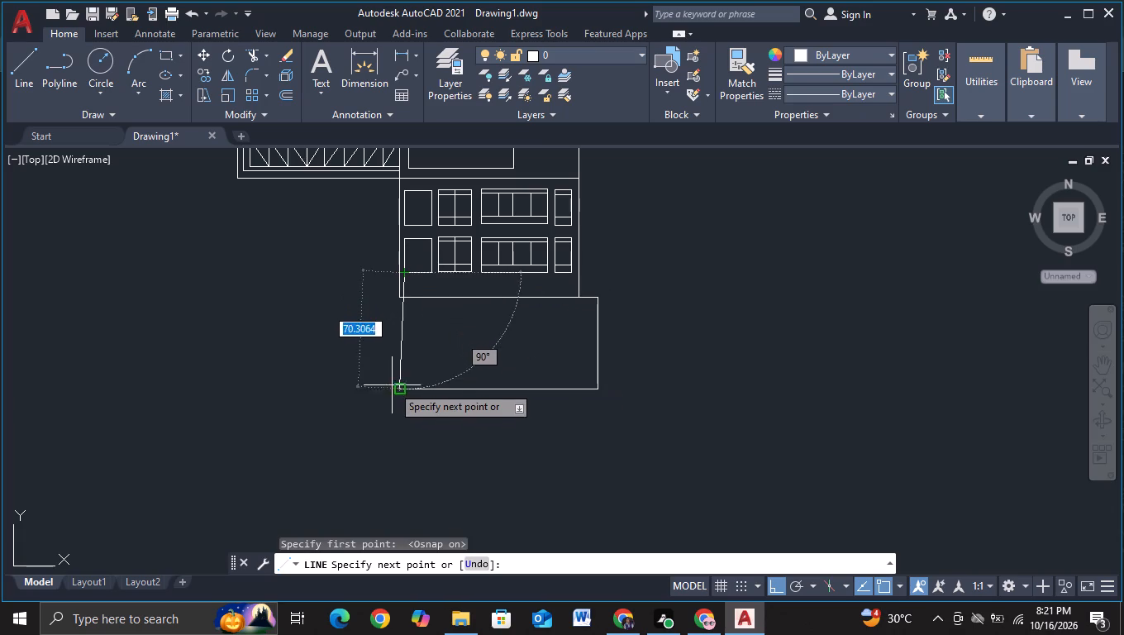
left_click(404, 419)
key("Escape")
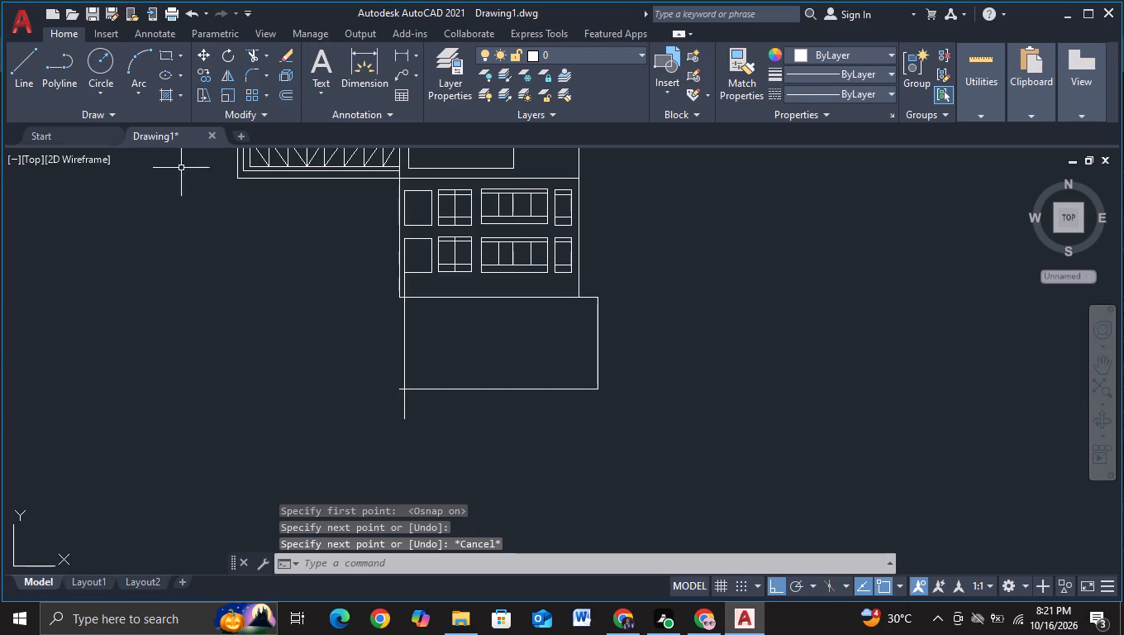
left_click(17, 88)
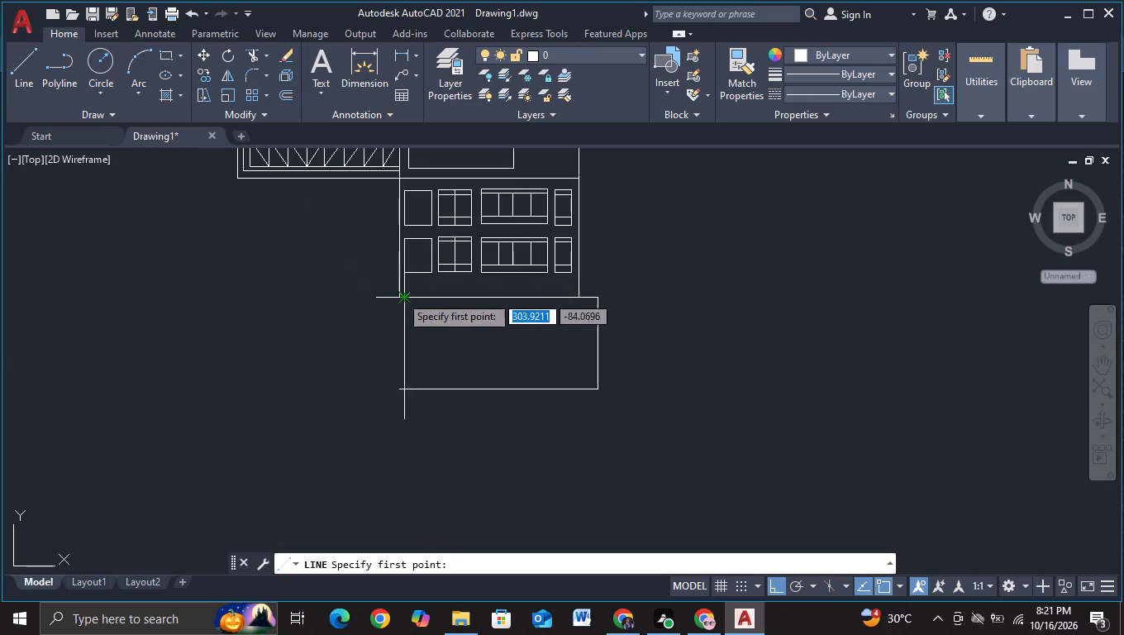
left_click(402, 297)
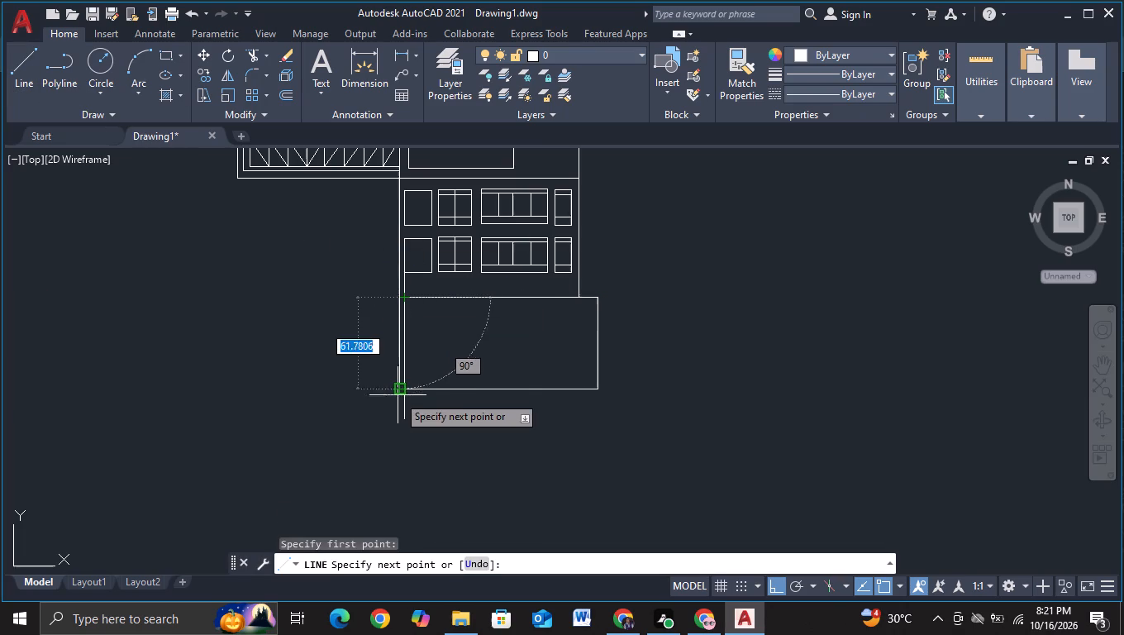
left_click(393, 421)
key("Escape")
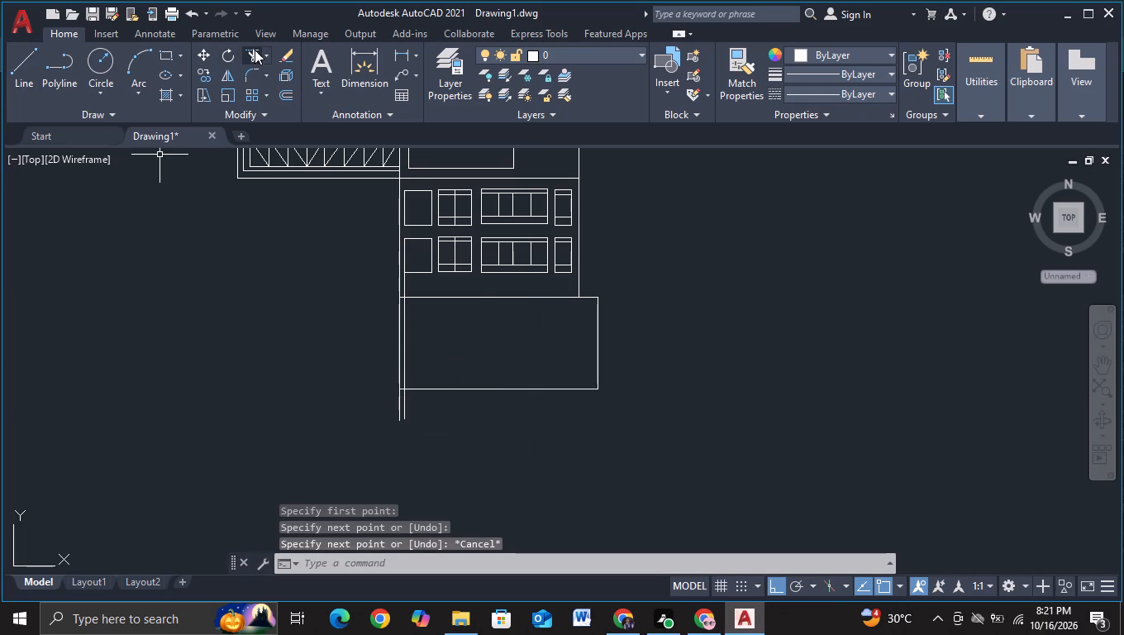
Trim the ends of both new vertical lines that extend below the lower outline's bottom line.
left_click(255, 50)
left_click_drag(374, 399, 439, 401)
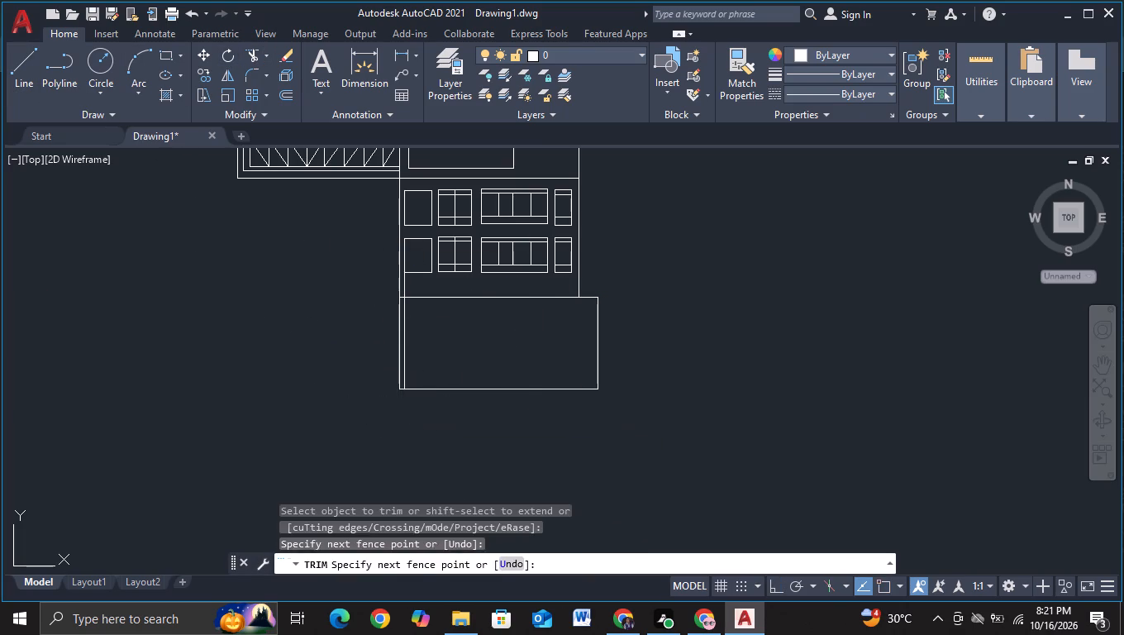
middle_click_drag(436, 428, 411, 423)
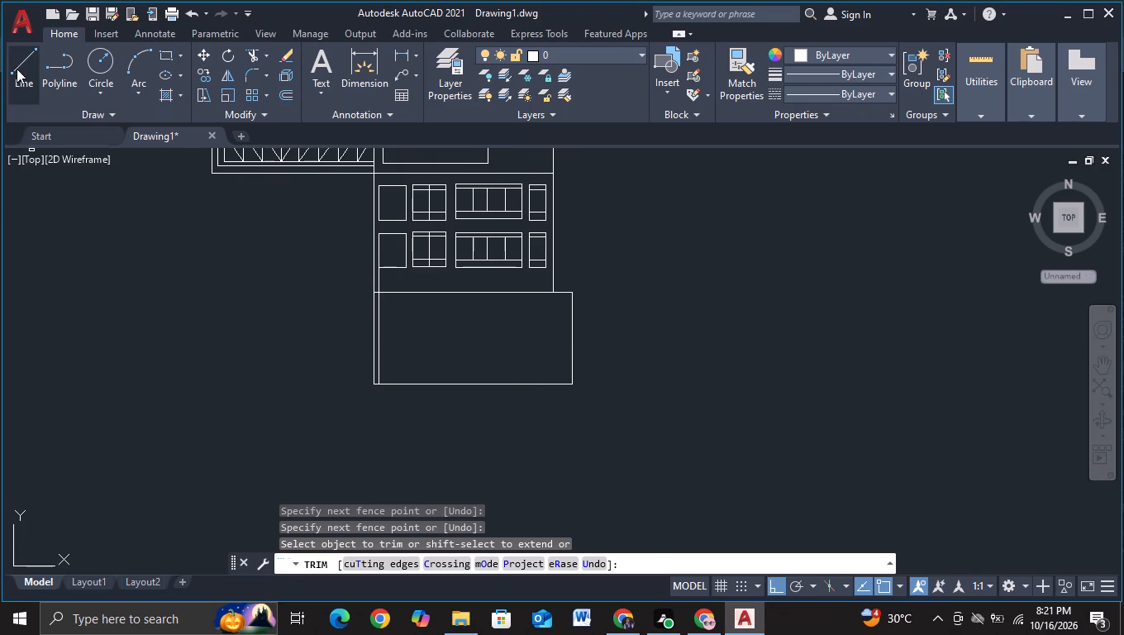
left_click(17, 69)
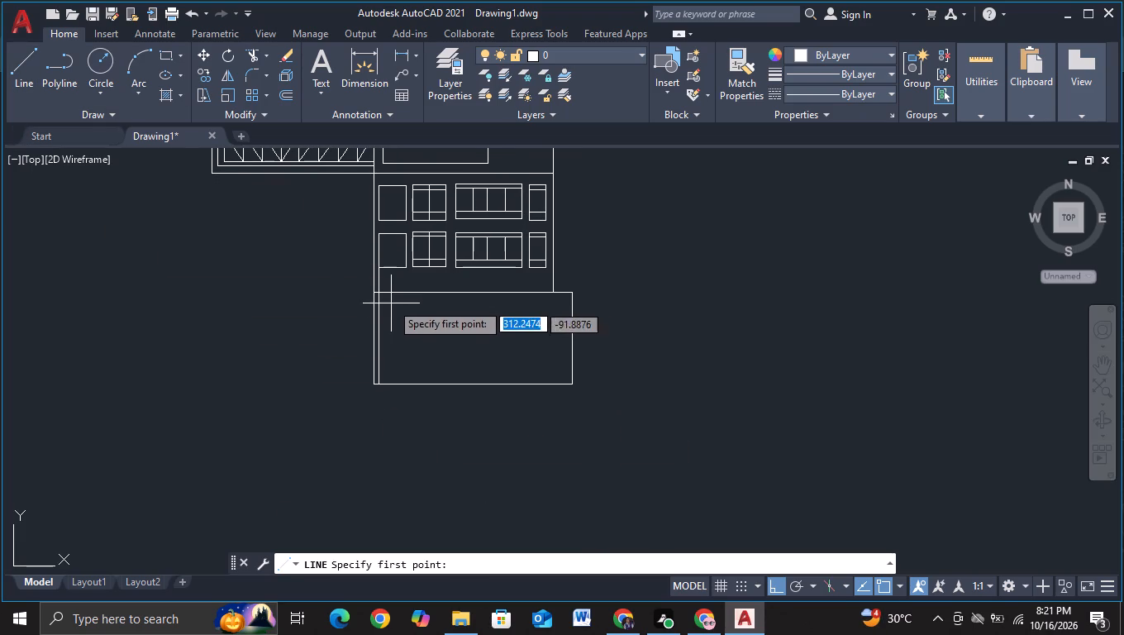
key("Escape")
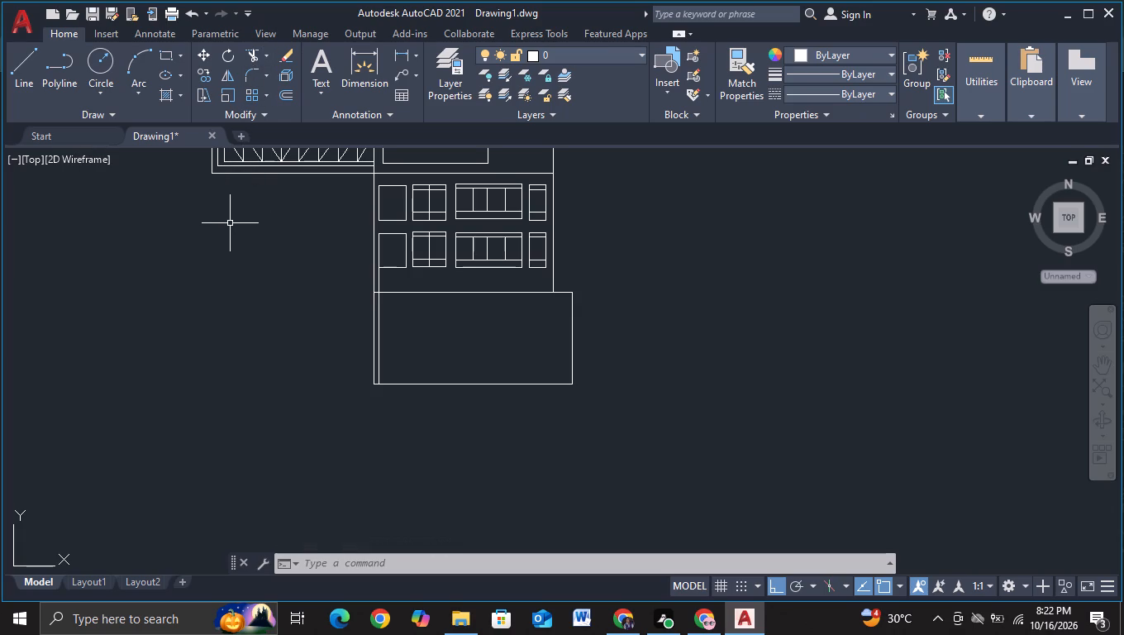
Move the lower block's bottom line straight up to make the block shorter.
scroll(436, 271, "up", 1)
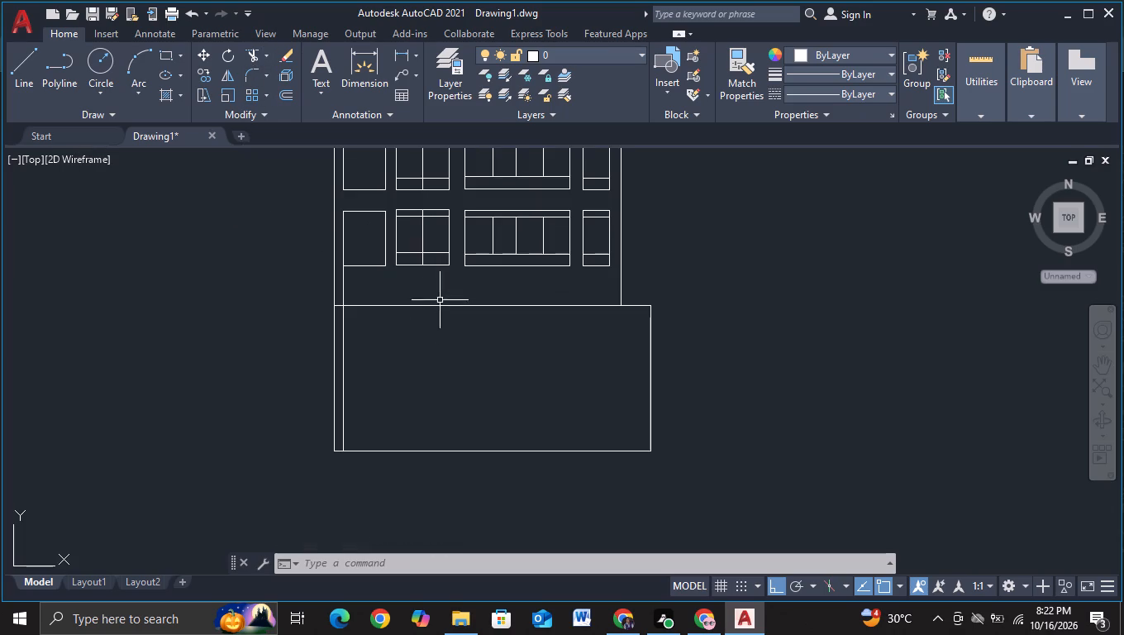
left_click(457, 453)
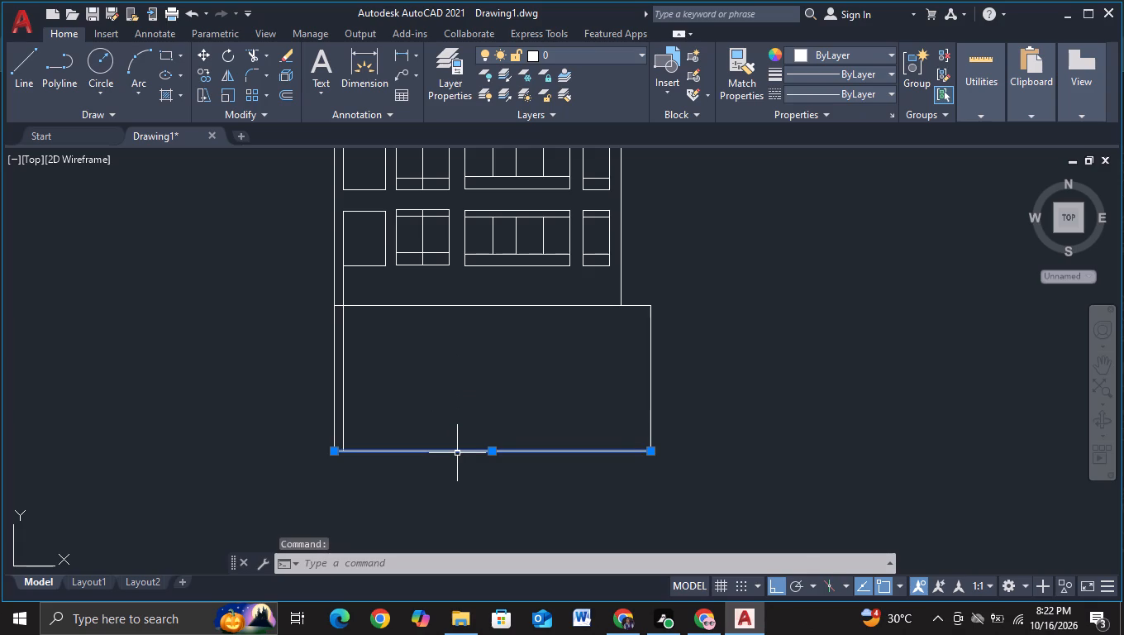
key("m")
left_click(499, 487)
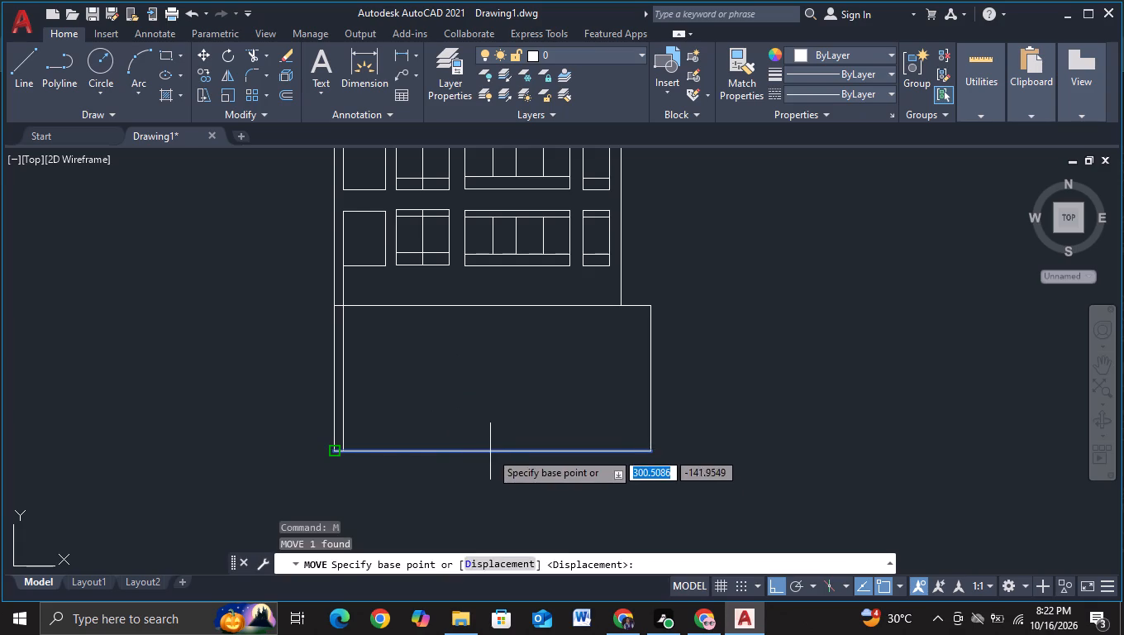
left_click(490, 451)
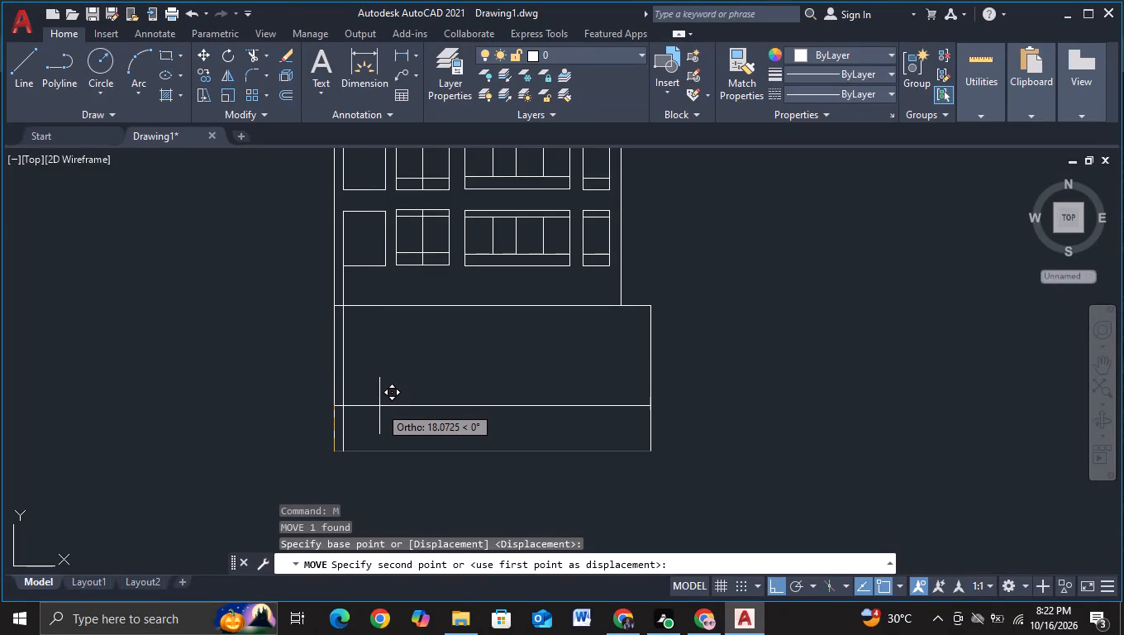
left_click(379, 404)
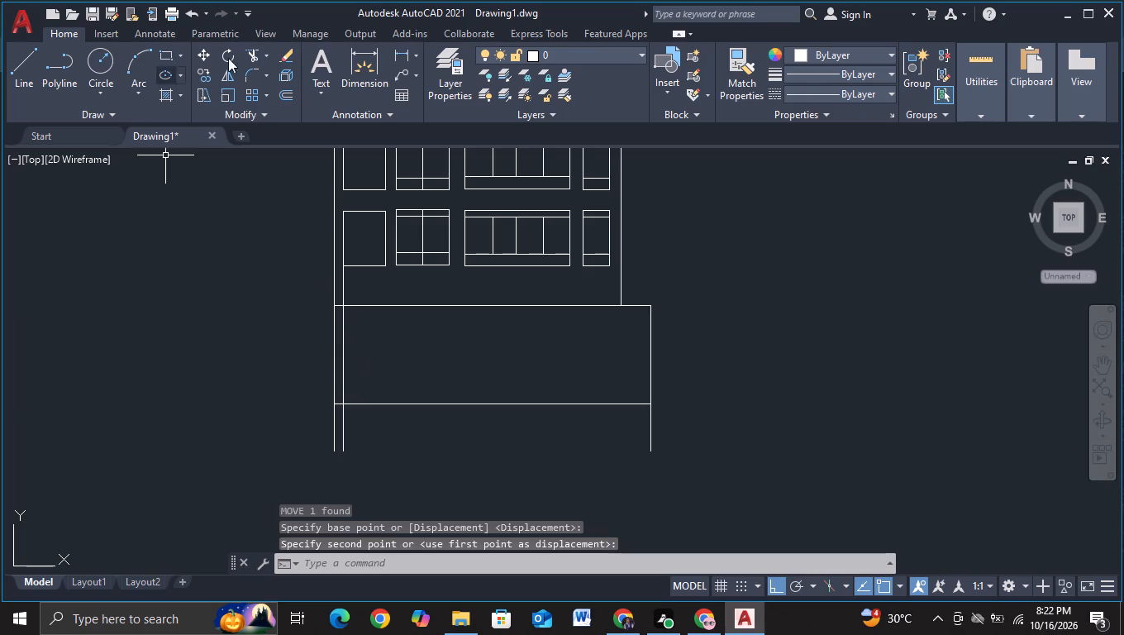
Trim the three vertical line ends that extend below the lower block's moved bottom line.
left_click(254, 55)
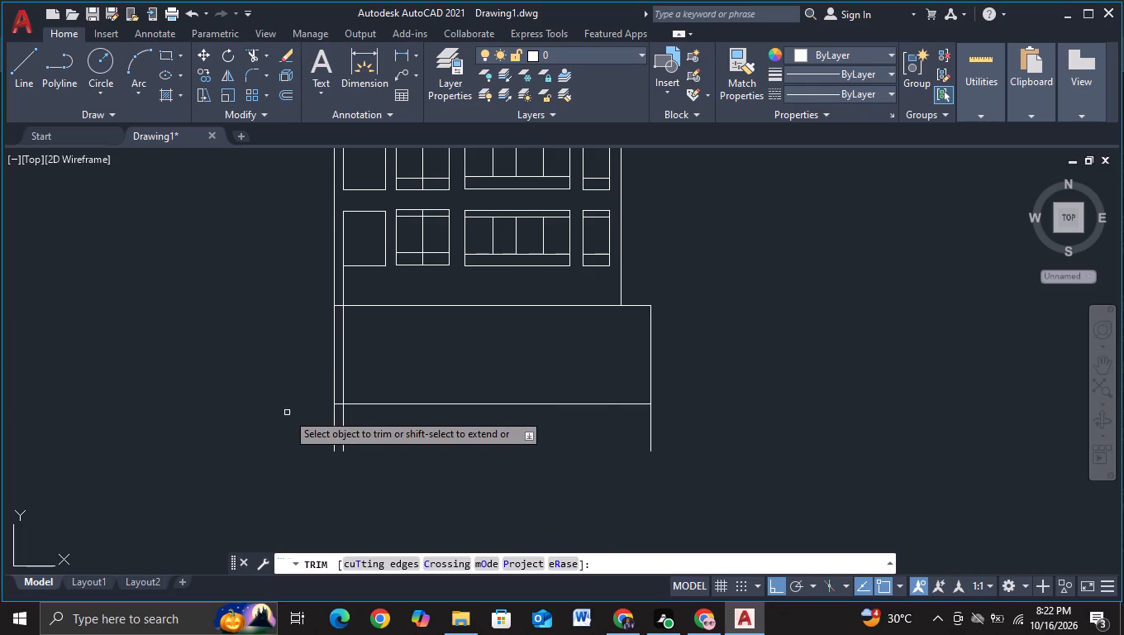
left_click_drag(287, 413, 709, 422)
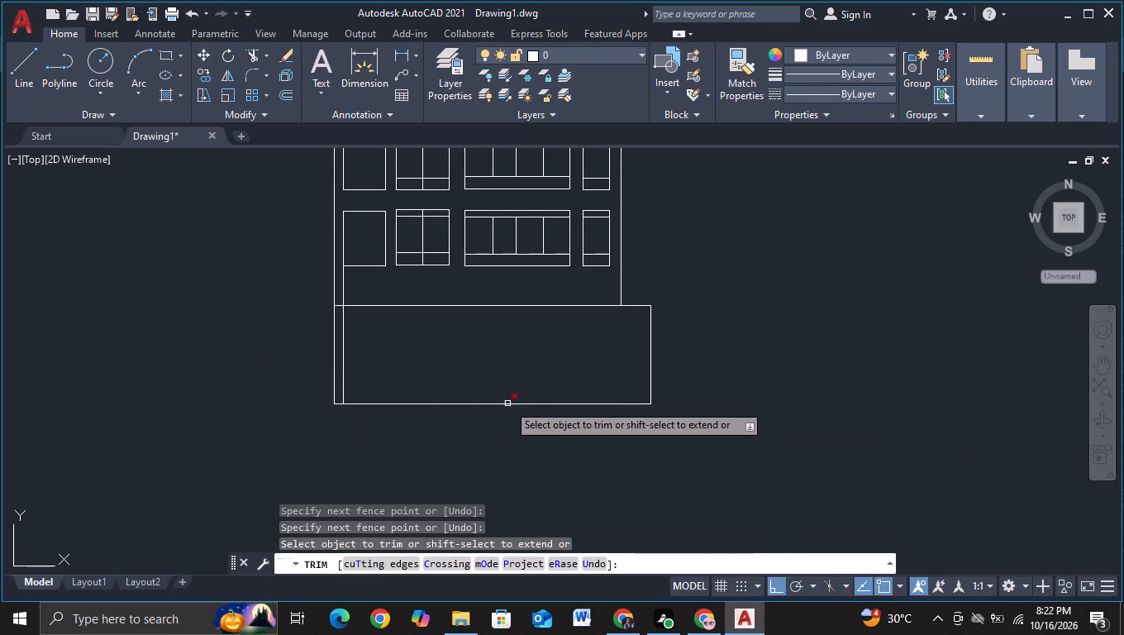
key("Escape")
Move the lower row's two-pane window with ortho off down into the lower block, near its double side wall.
scroll(487, 371, "down", 1)
scroll(451, 325, "up", 1)
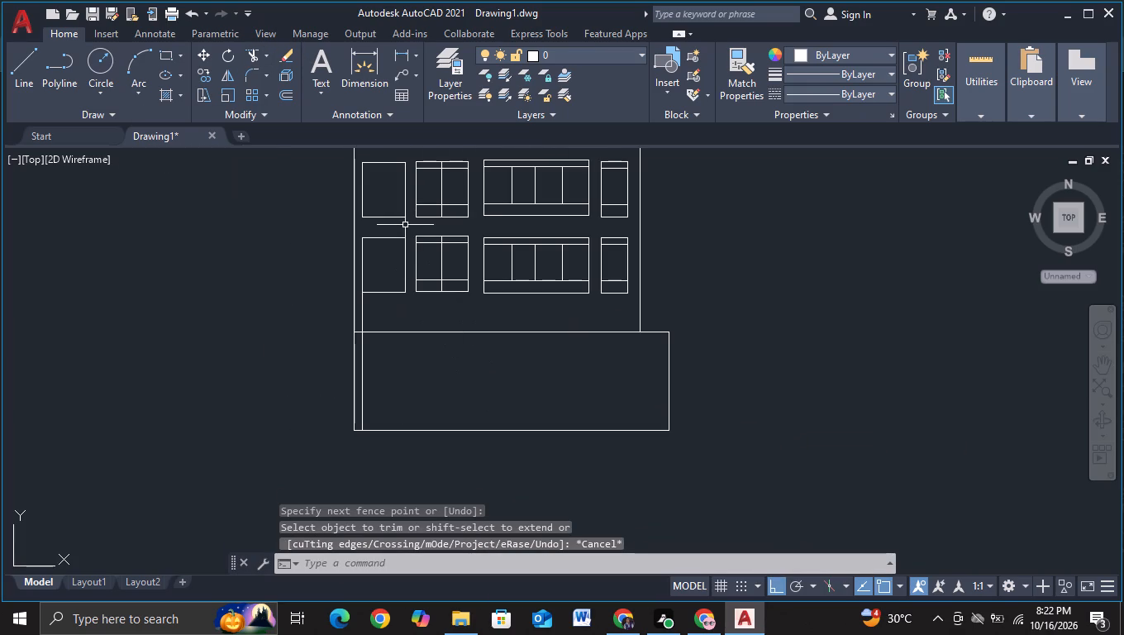
left_click(410, 228)
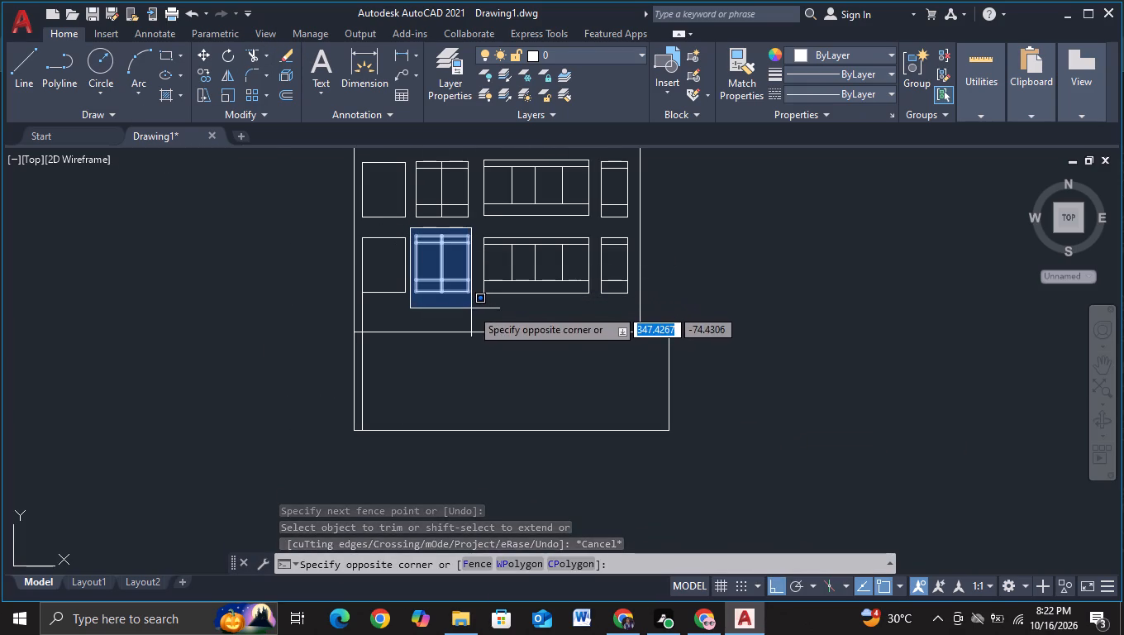
left_click(471, 308)
key("m")
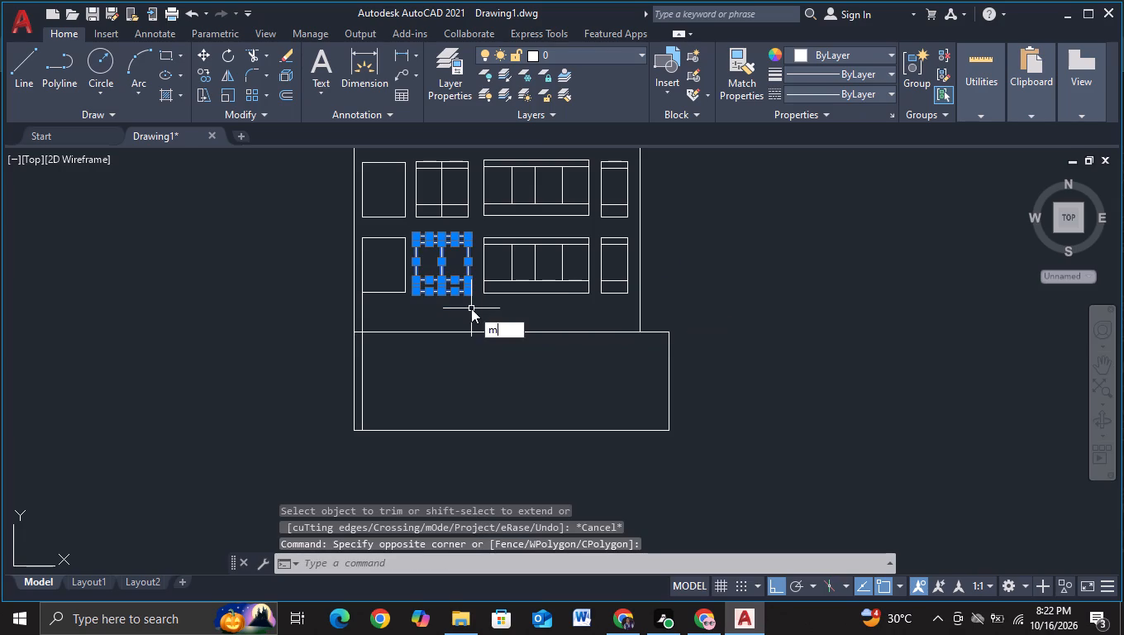
left_click(534, 344)
left_click(437, 275)
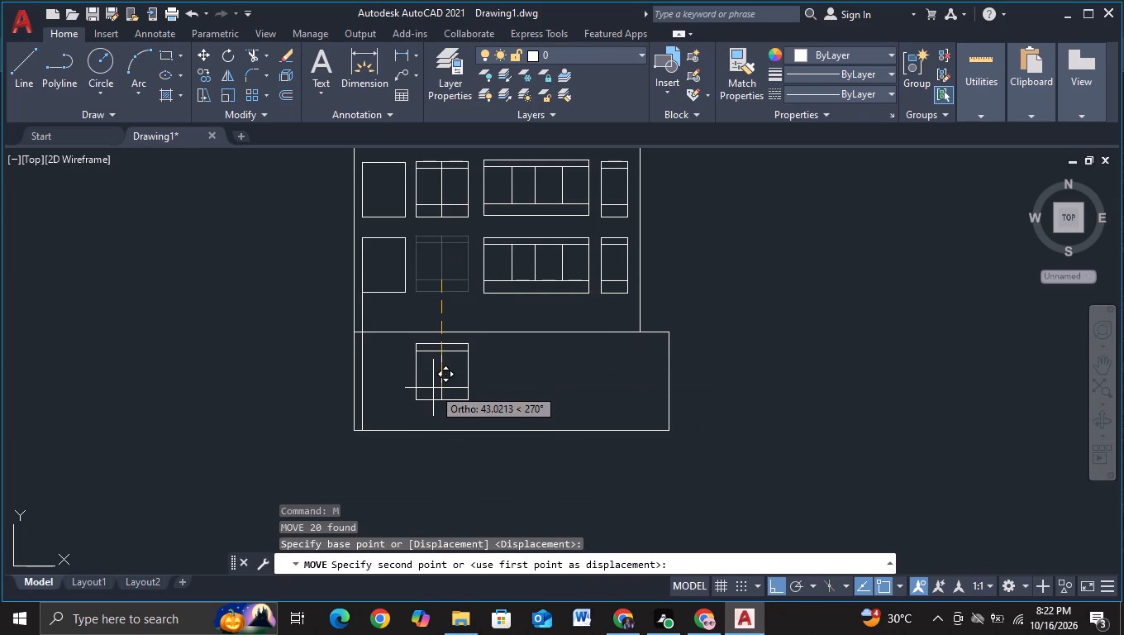
key("F8")
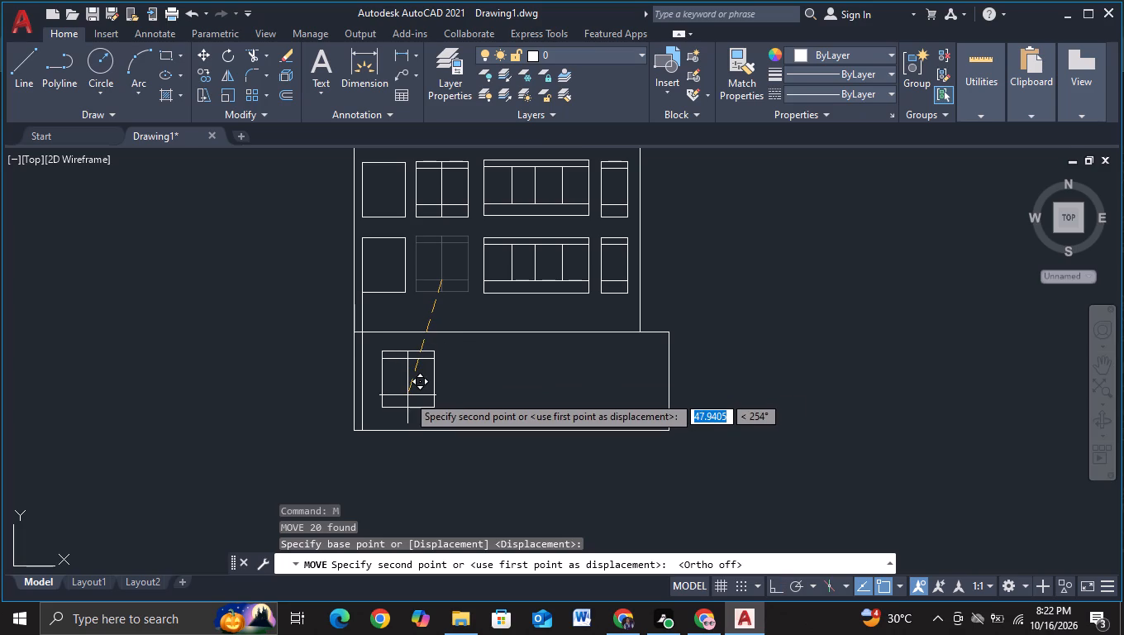
left_click(406, 398)
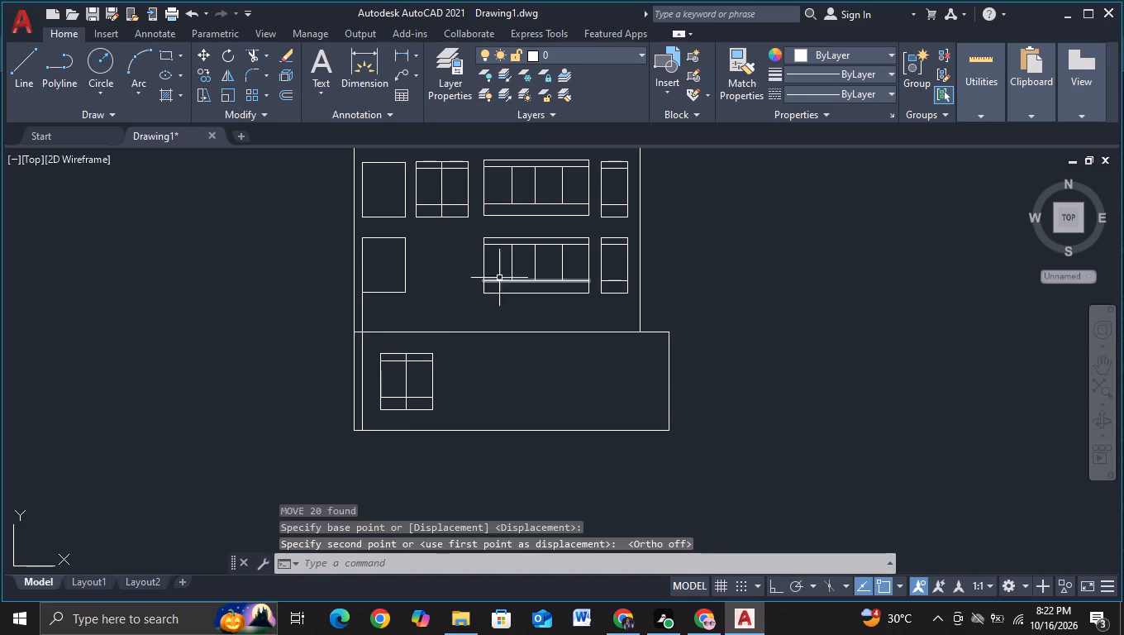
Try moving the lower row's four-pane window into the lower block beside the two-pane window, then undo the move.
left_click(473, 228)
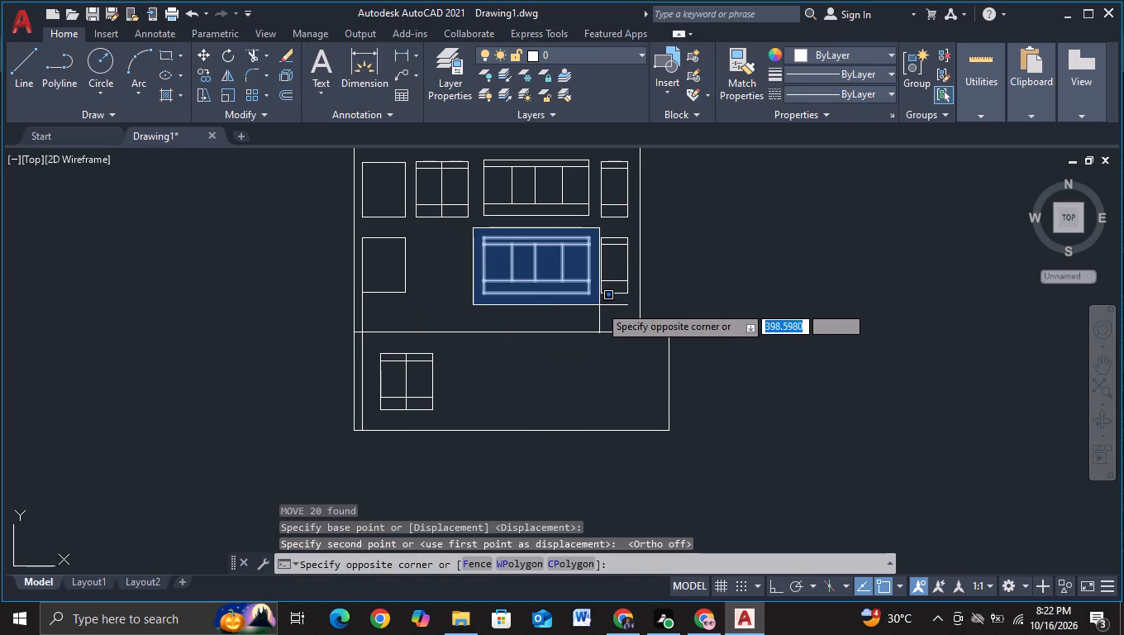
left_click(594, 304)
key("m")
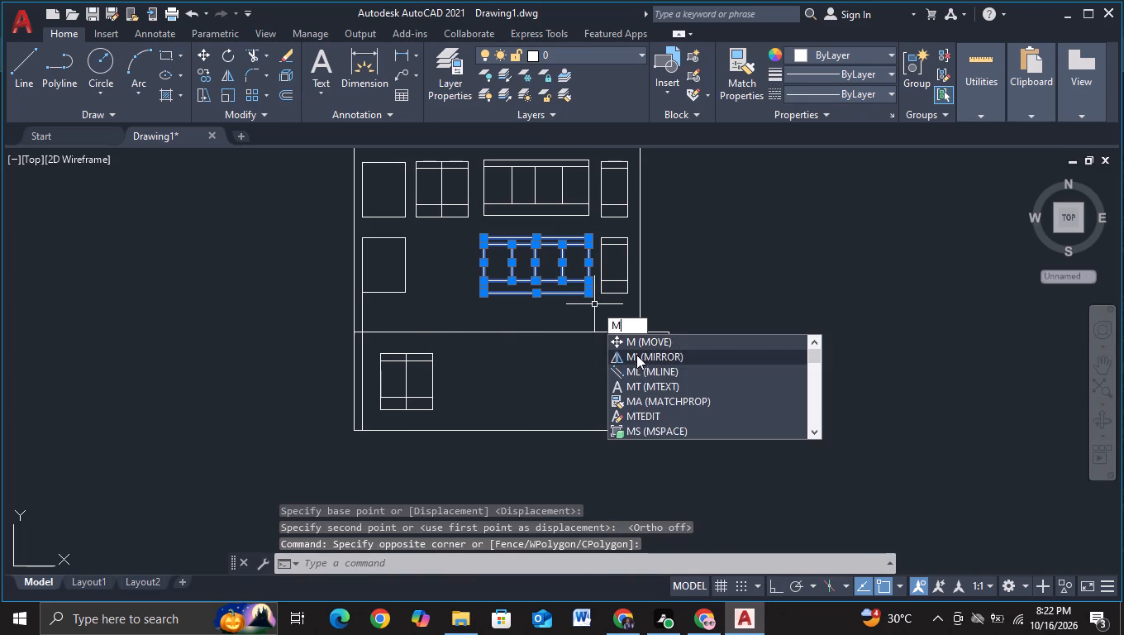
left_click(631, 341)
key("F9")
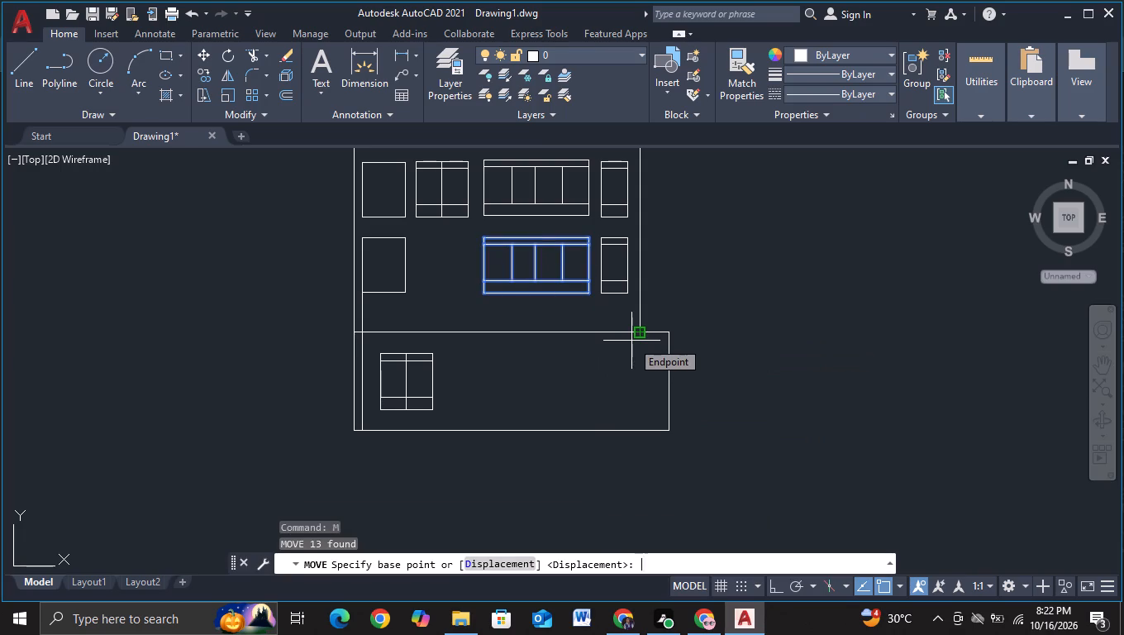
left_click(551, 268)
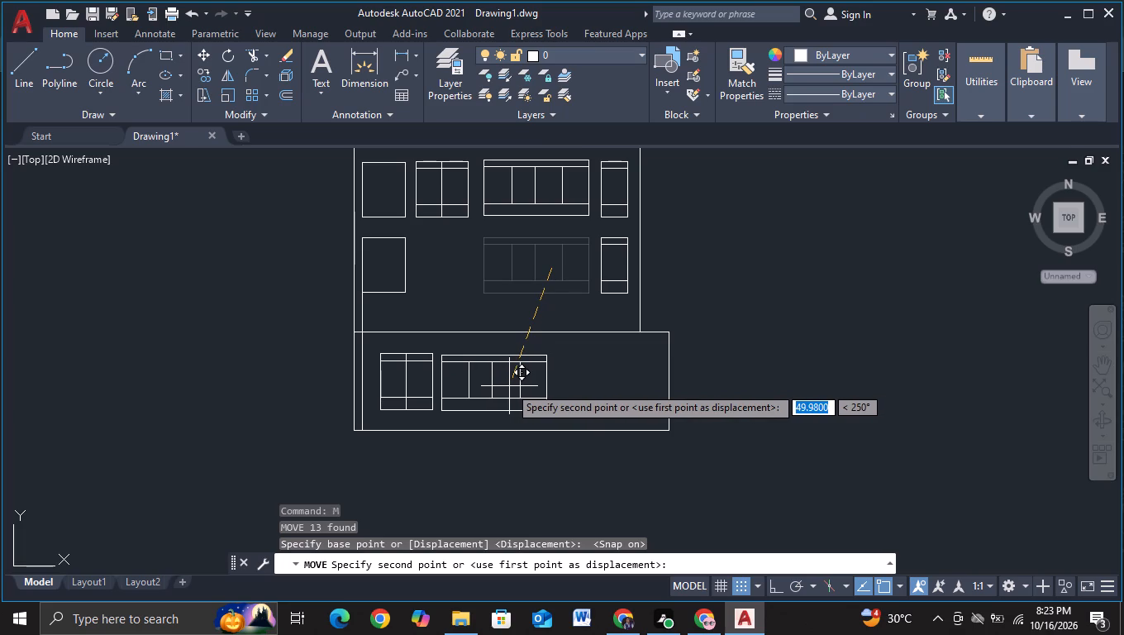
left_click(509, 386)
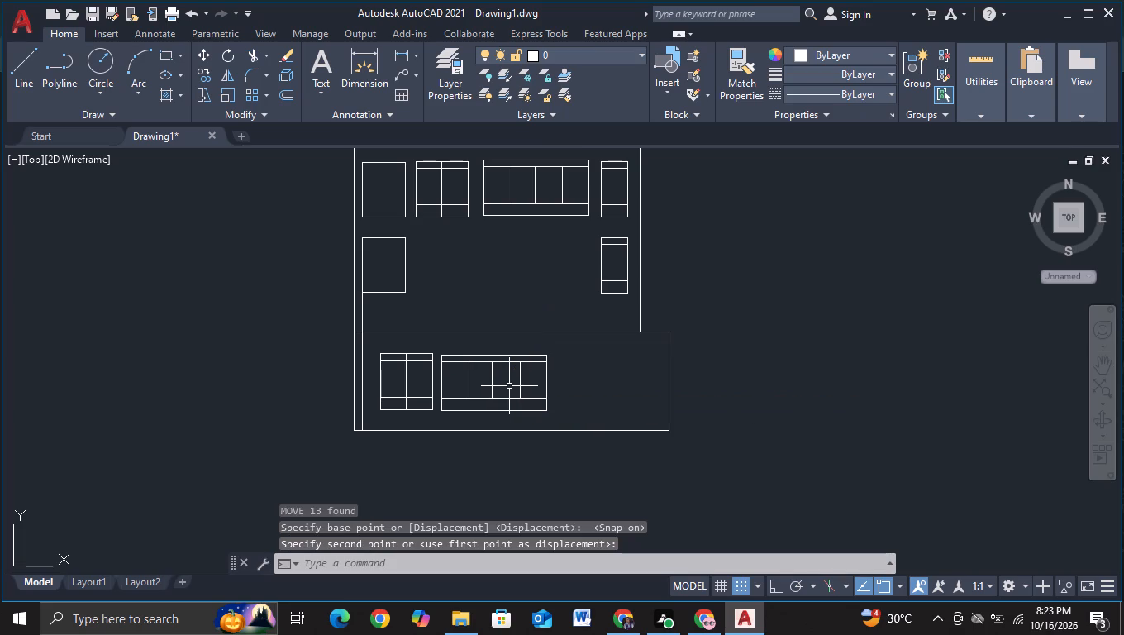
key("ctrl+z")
Copy the lower row's four-pane window into the lower block, beside and level with the two-pane window.
left_click(474, 227)
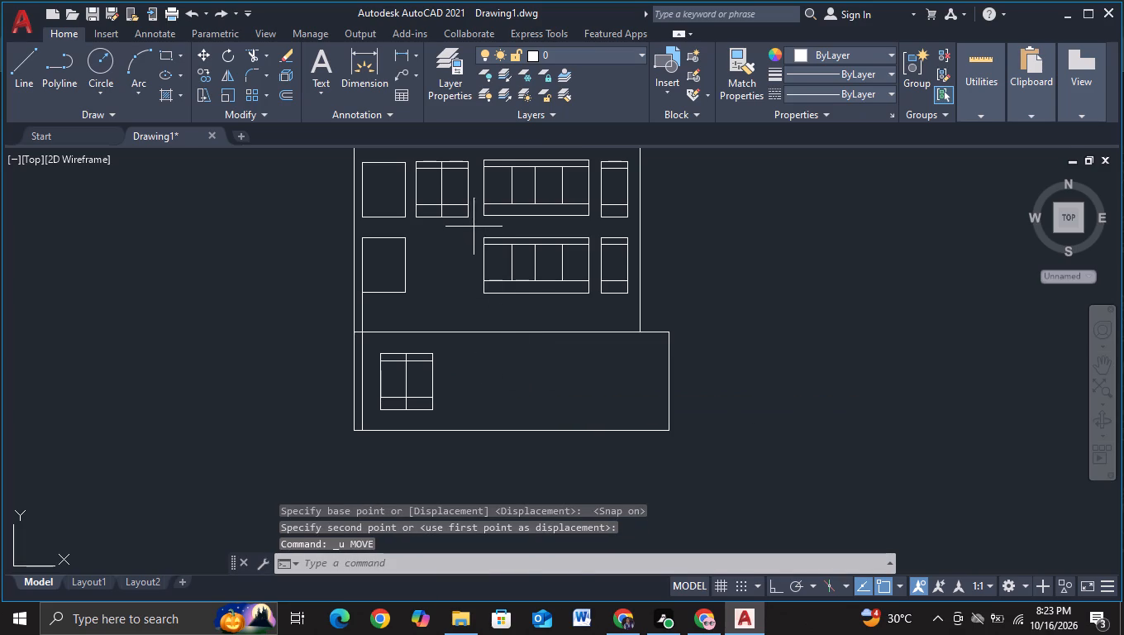
left_click(598, 316)
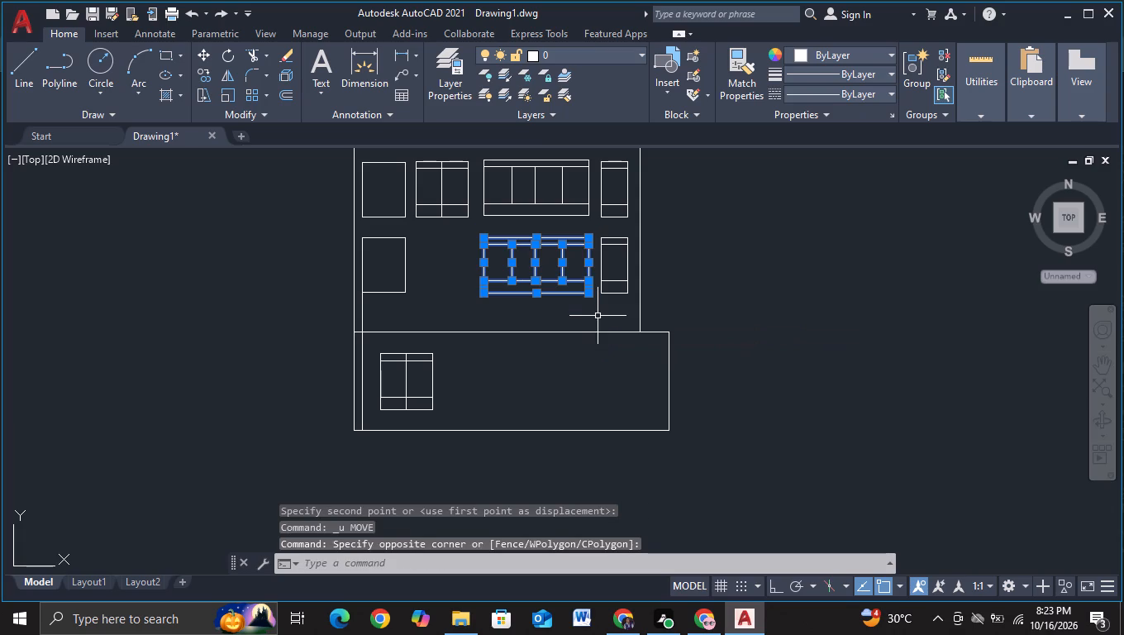
key("c")
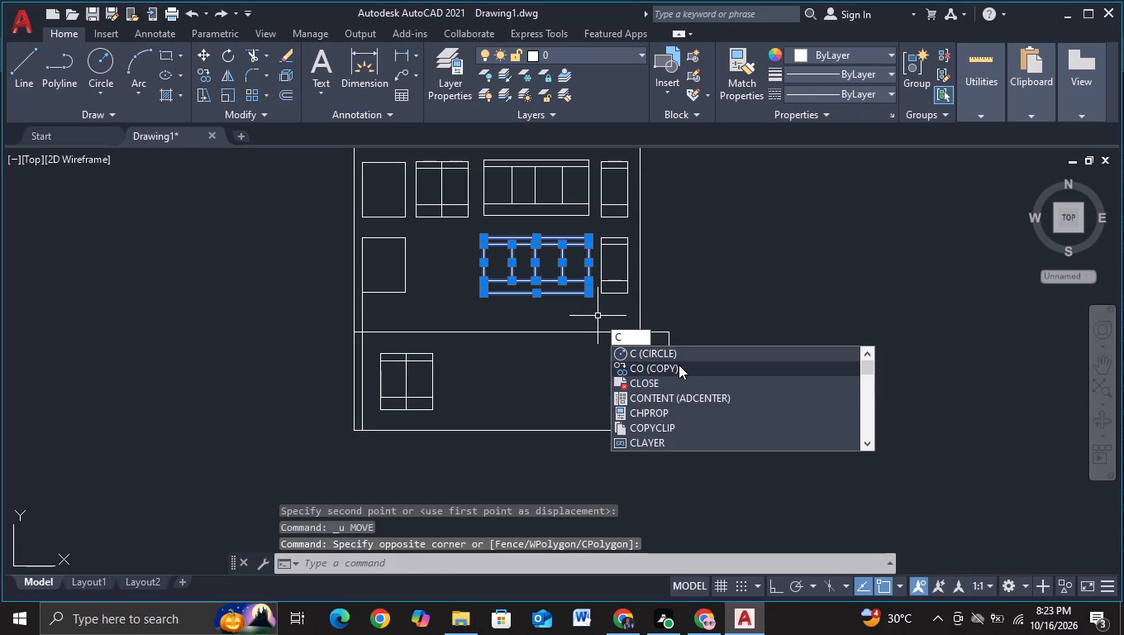
left_click(679, 365)
left_click(556, 262)
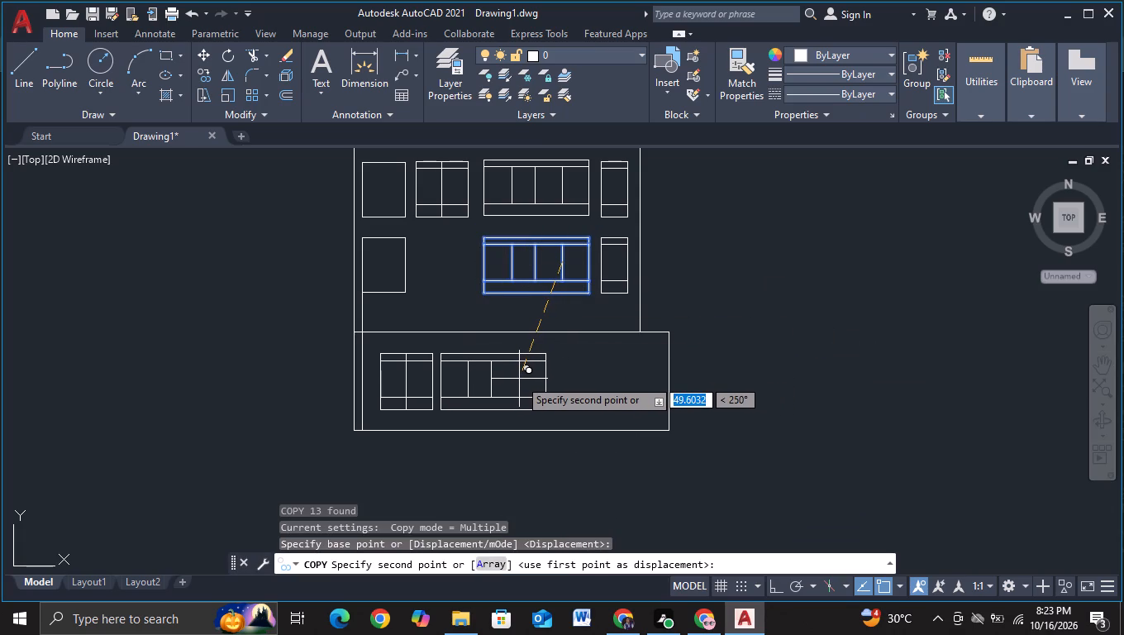
left_click(520, 379)
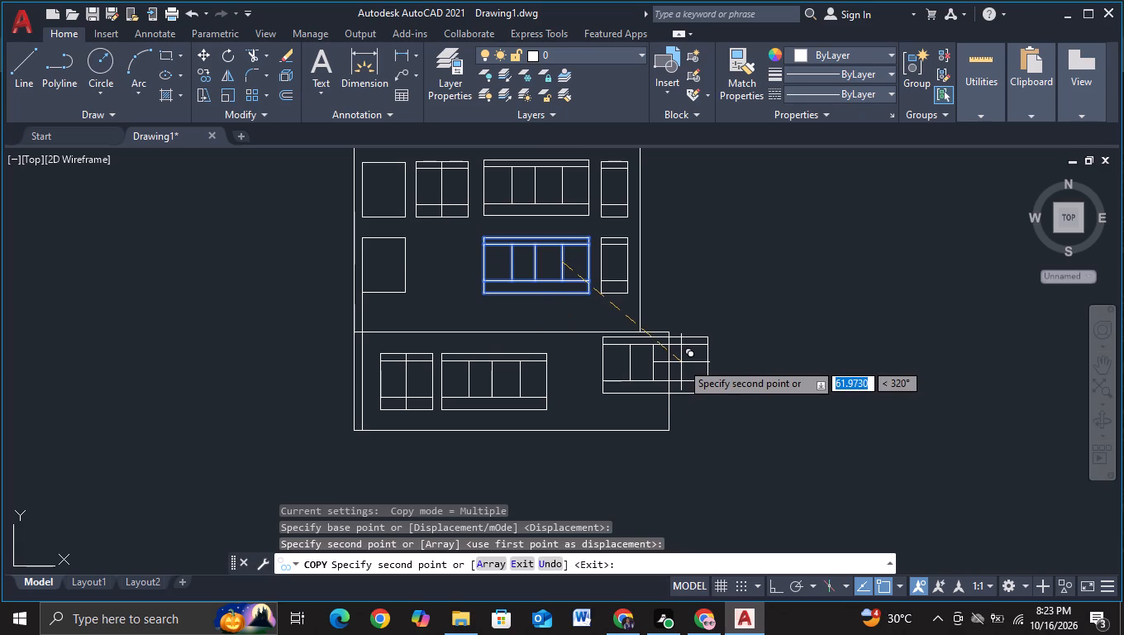
key("Escape")
Copy the lower block's two-pane window back into the empty gap in the lower window row, aligned with the window above.
scroll(725, 346, "down", 1)
middle_click_drag(769, 395, 765, 314)
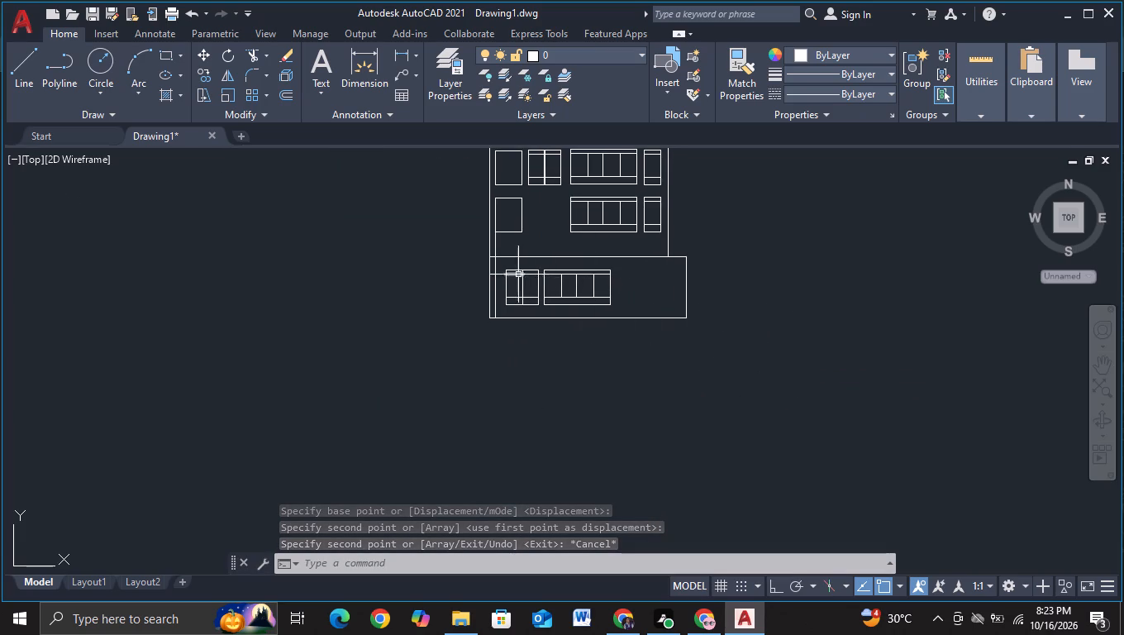
scroll(521, 273, "up", 1)
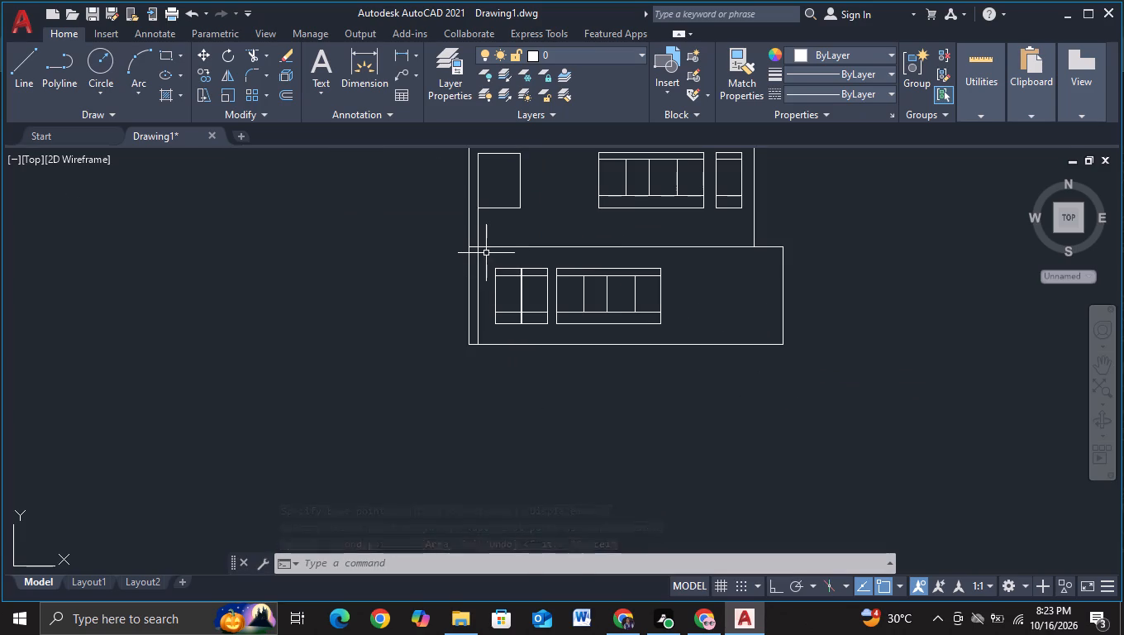
left_click(486, 253)
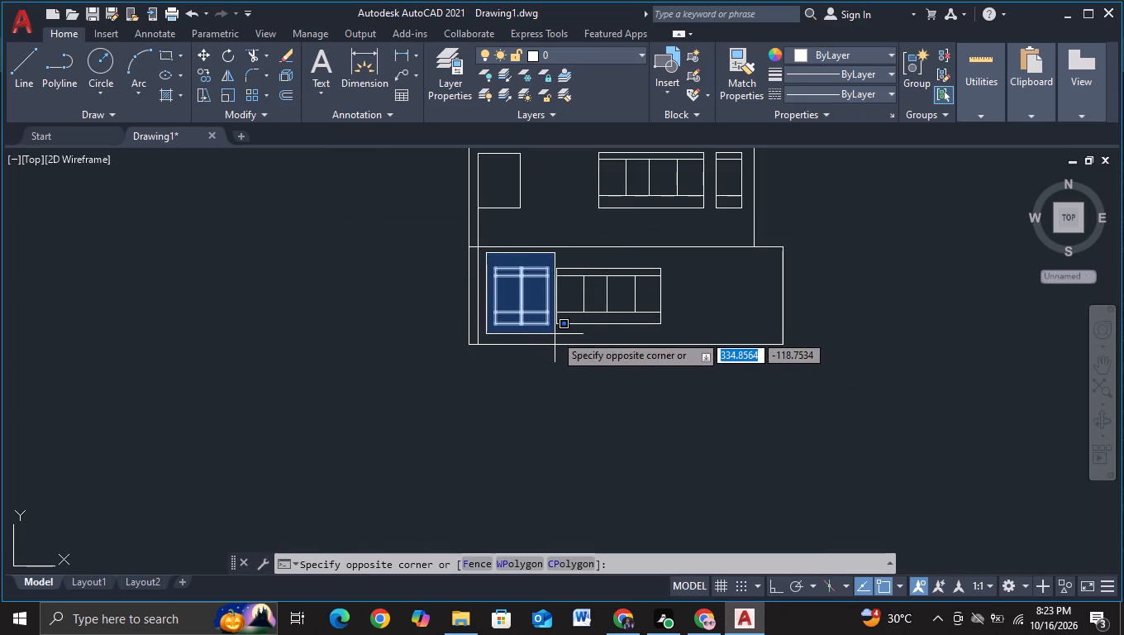
left_click(555, 334)
key("c")
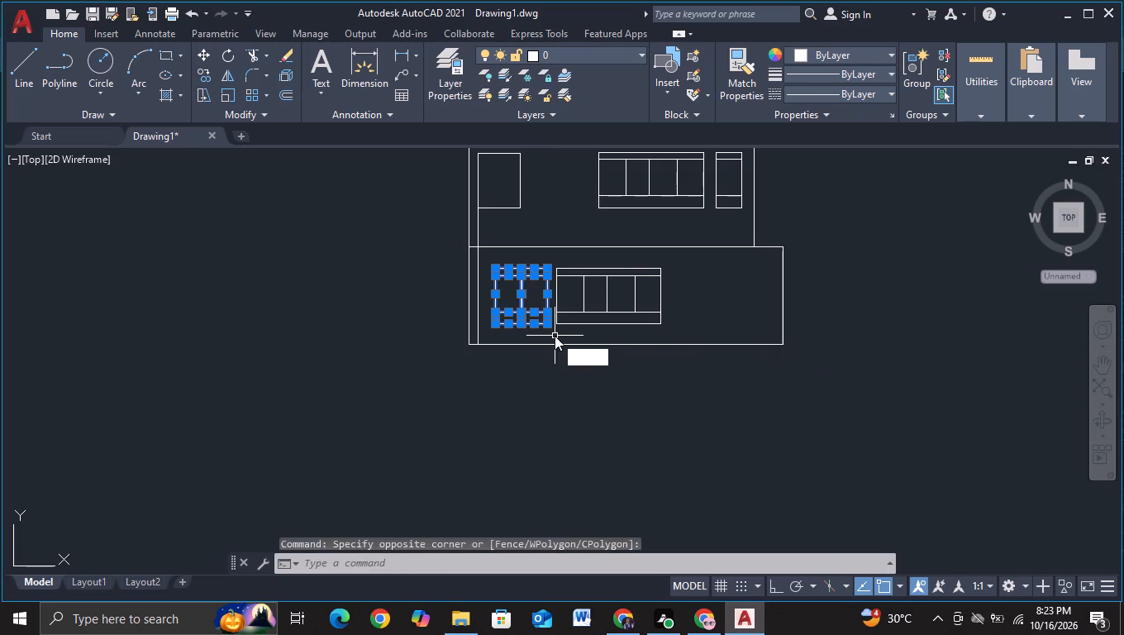
left_click(617, 382)
left_click(527, 291)
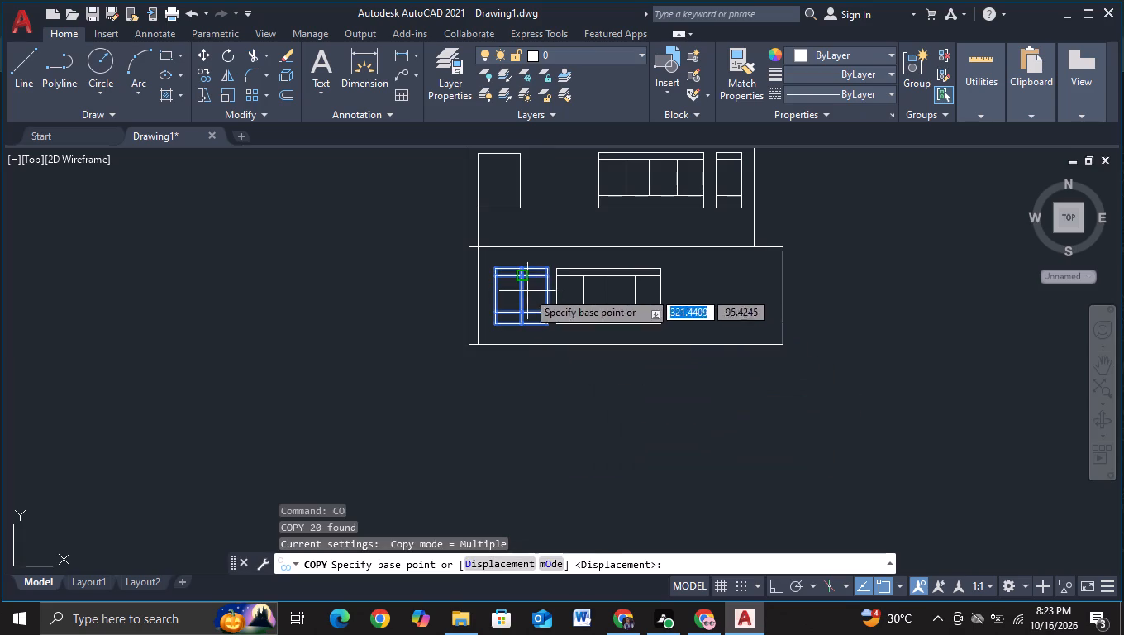
middle_click_drag(555, 218, 557, 355)
scroll(559, 334, "up", 1)
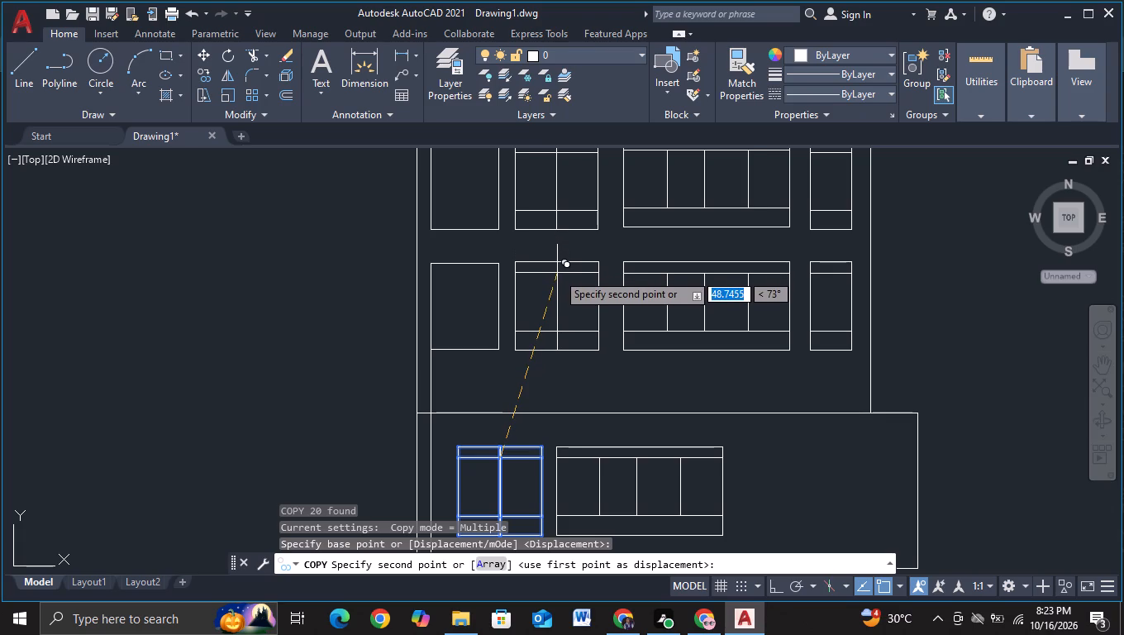
left_click(557, 274)
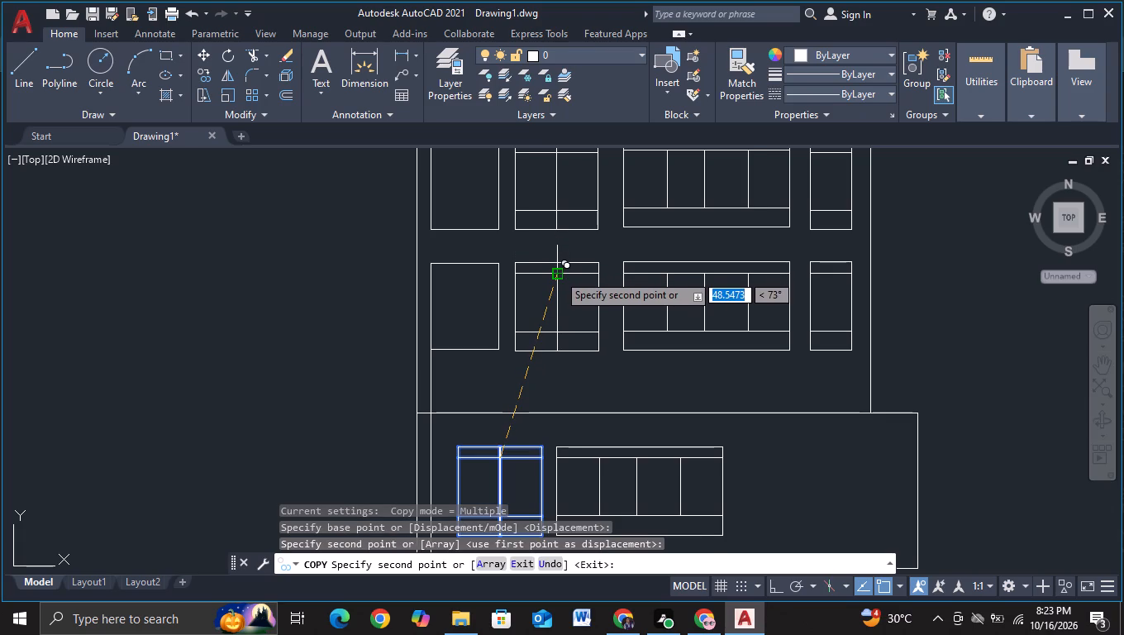
key("Escape")
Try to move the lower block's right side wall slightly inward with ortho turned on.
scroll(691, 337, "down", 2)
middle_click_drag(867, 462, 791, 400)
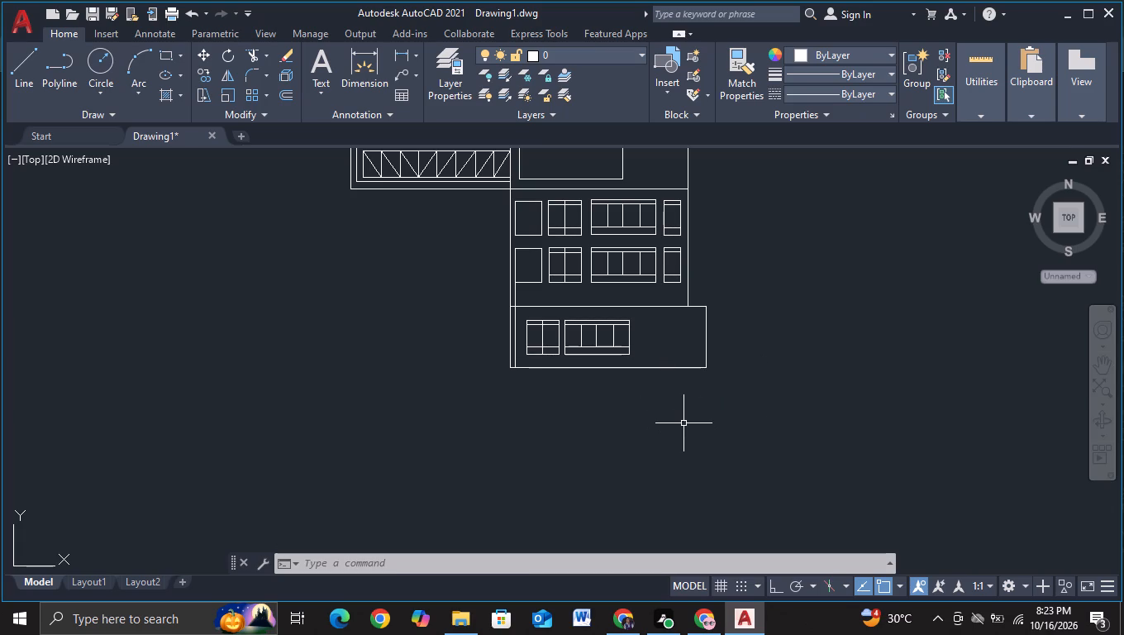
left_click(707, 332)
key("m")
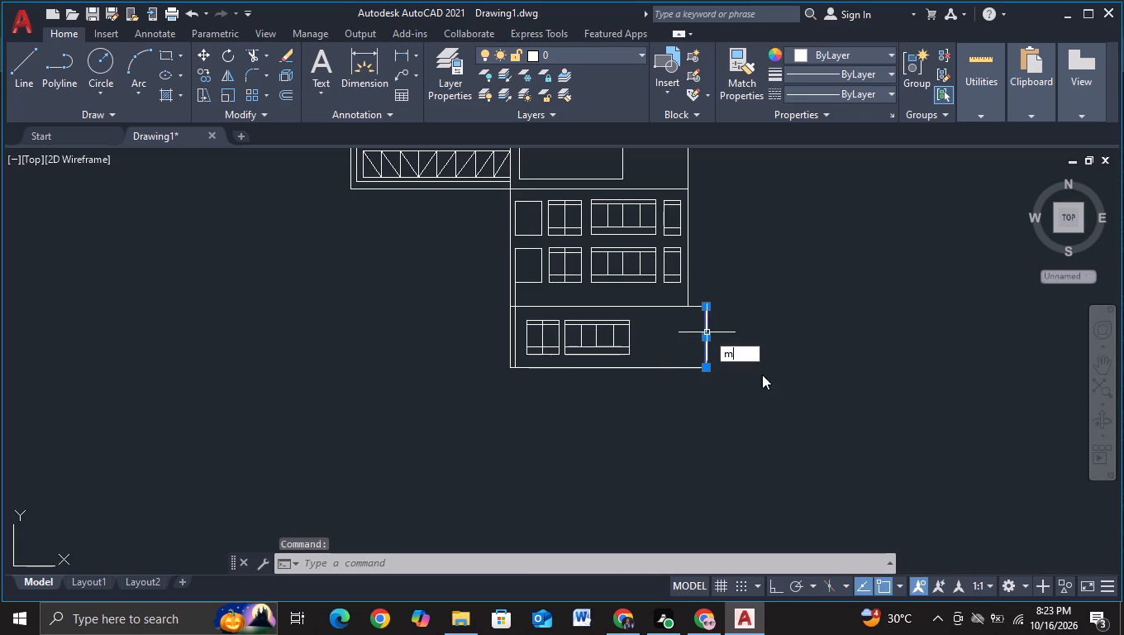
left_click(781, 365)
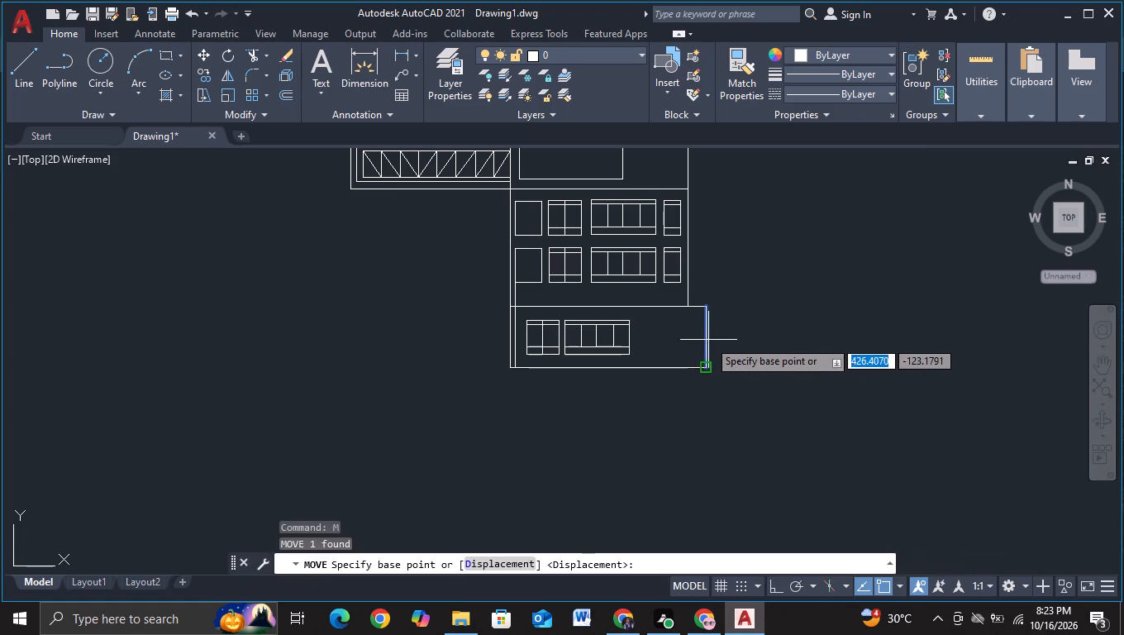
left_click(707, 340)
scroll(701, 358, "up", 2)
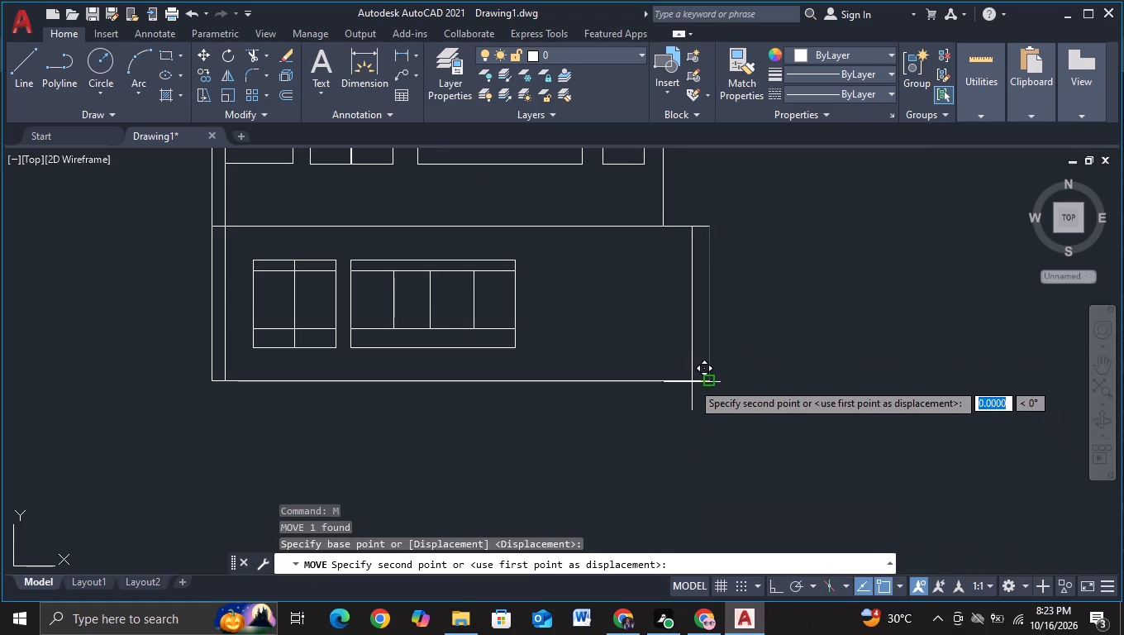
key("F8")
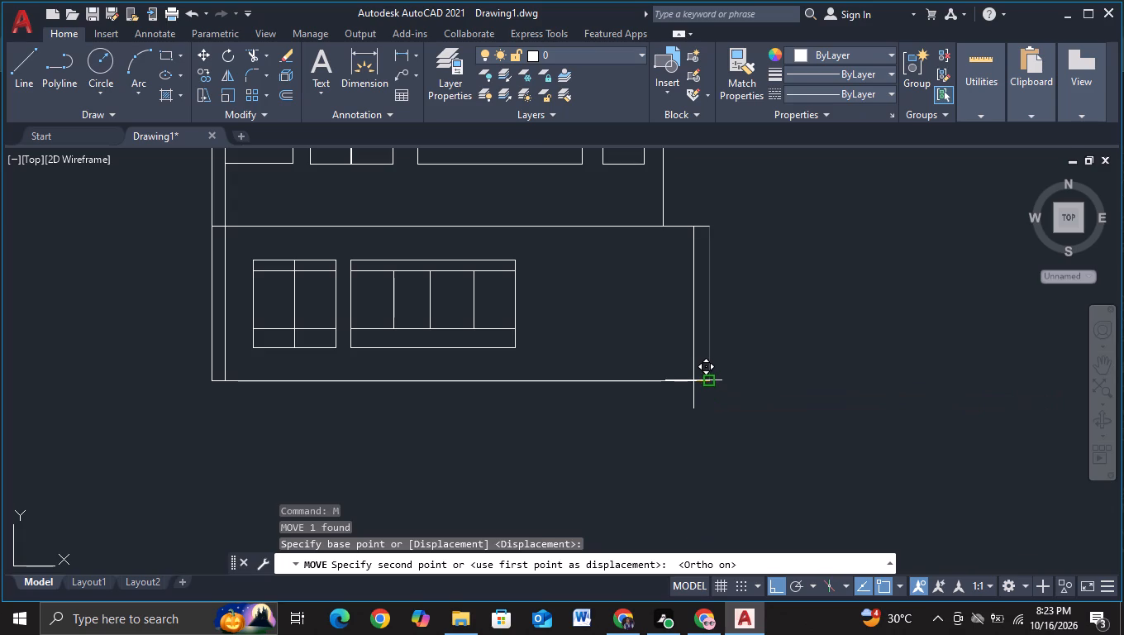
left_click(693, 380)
Move the lower block's right side wall about 4 units inward, with object snap turned off.
left_click(711, 340)
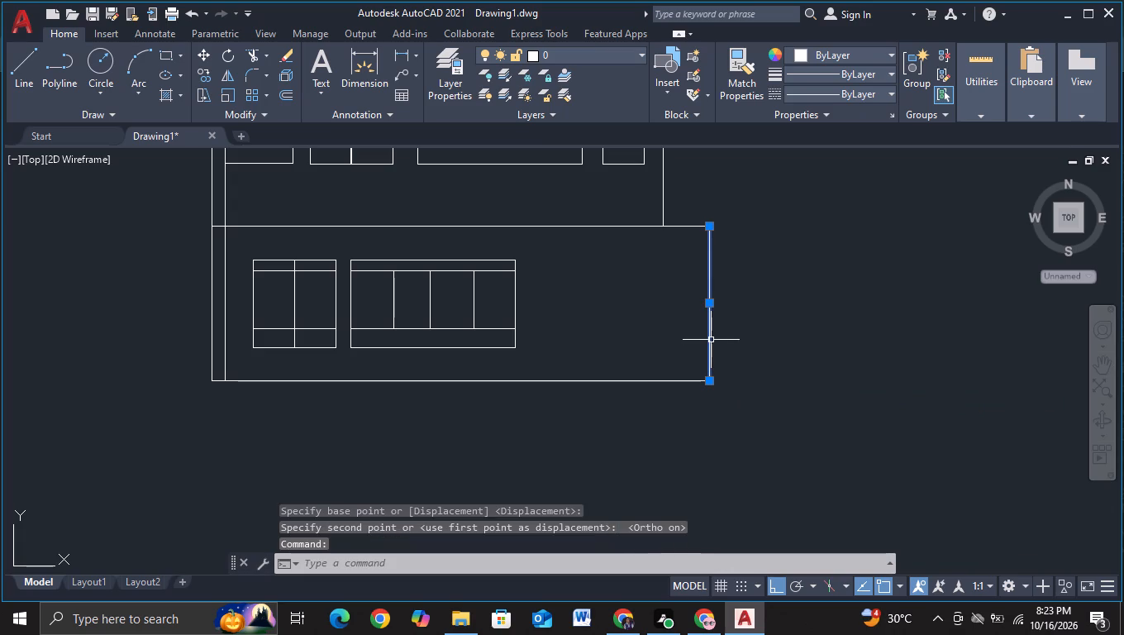
key("m")
left_click(763, 378)
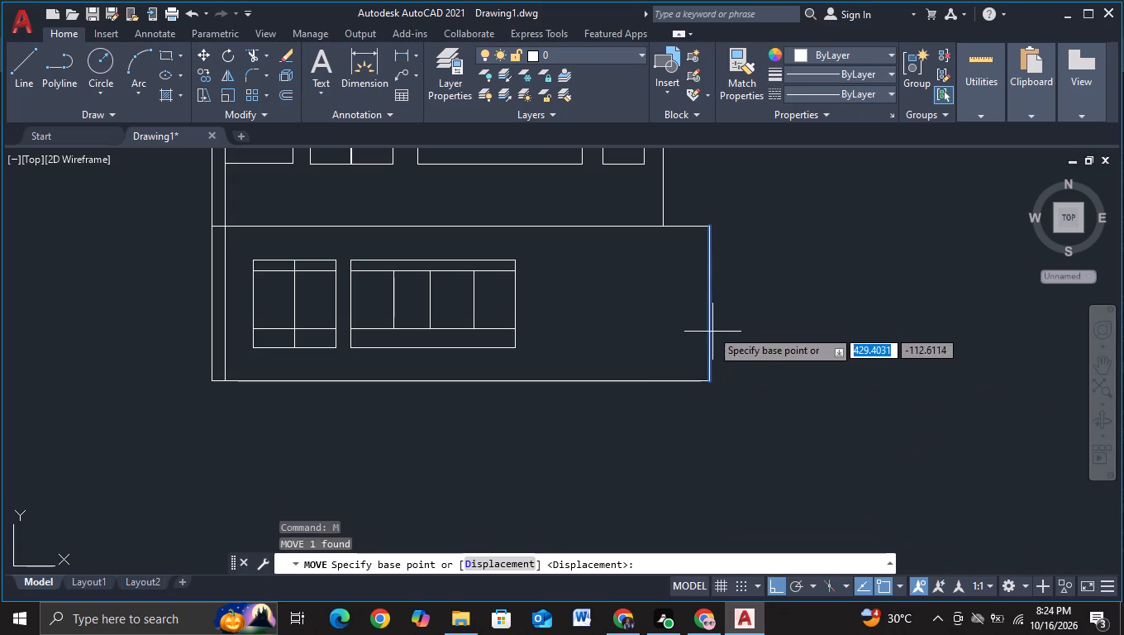
left_click(712, 322)
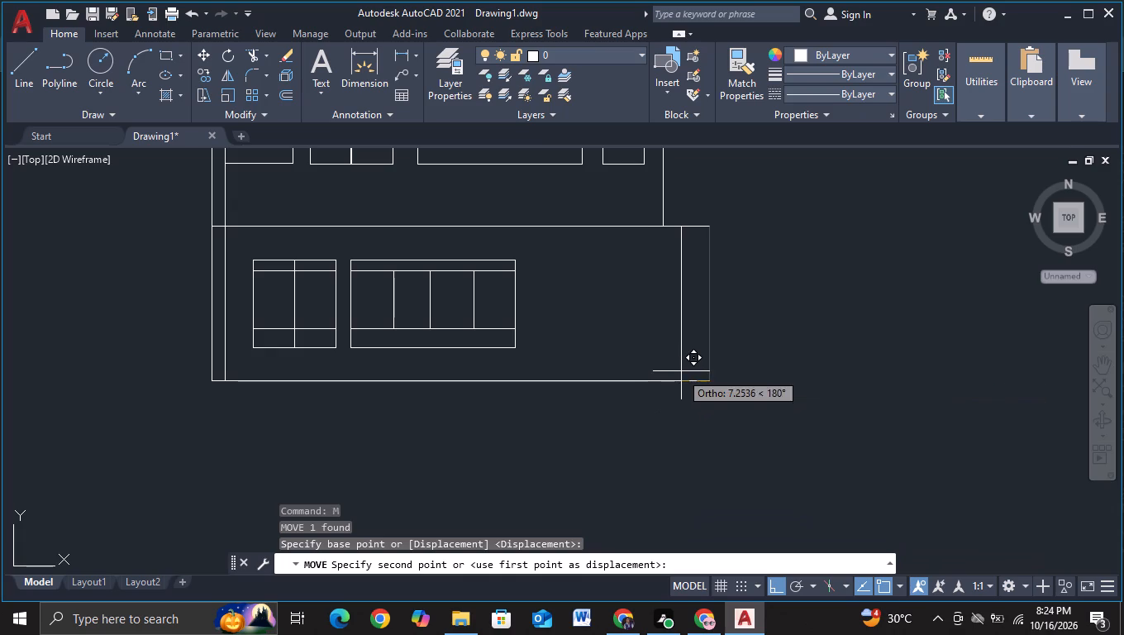
scroll(690, 380, "up", 1)
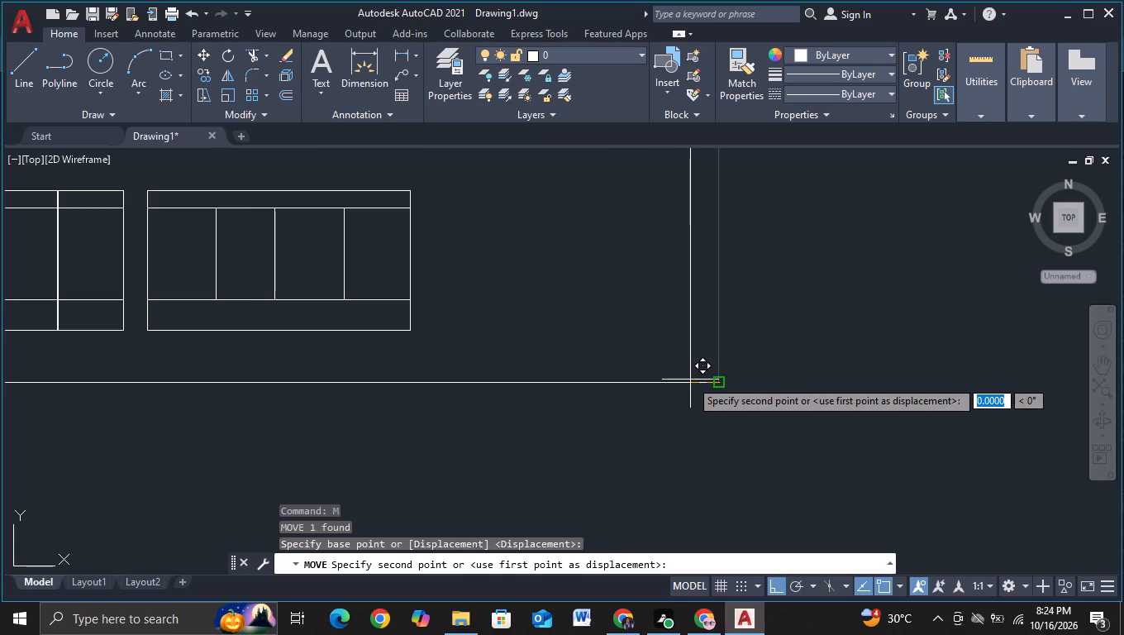
key("F3")
scroll(690, 380, "down", 1)
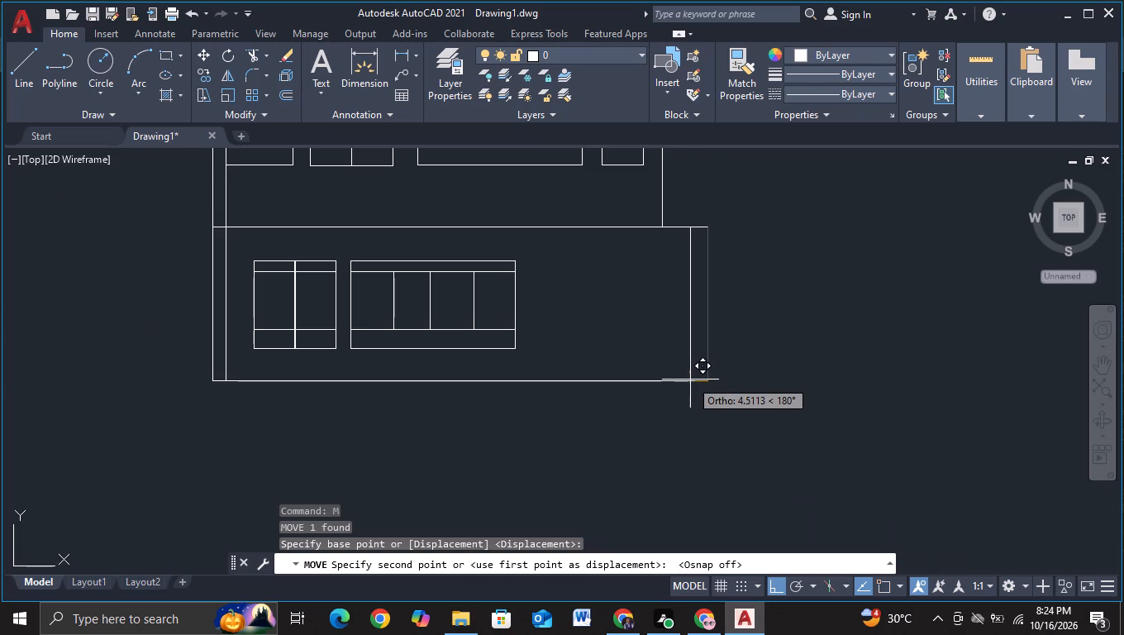
left_click(692, 380)
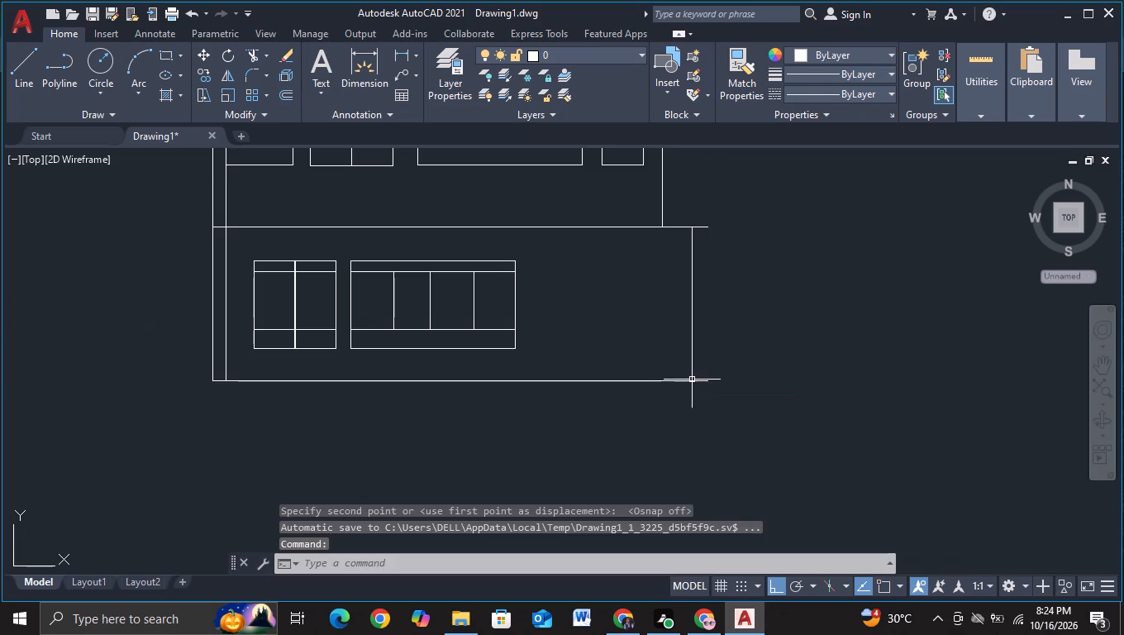
Trim the overhanging ends of the lower block's top and bottom edges back to its right side wall.
left_click(244, 54)
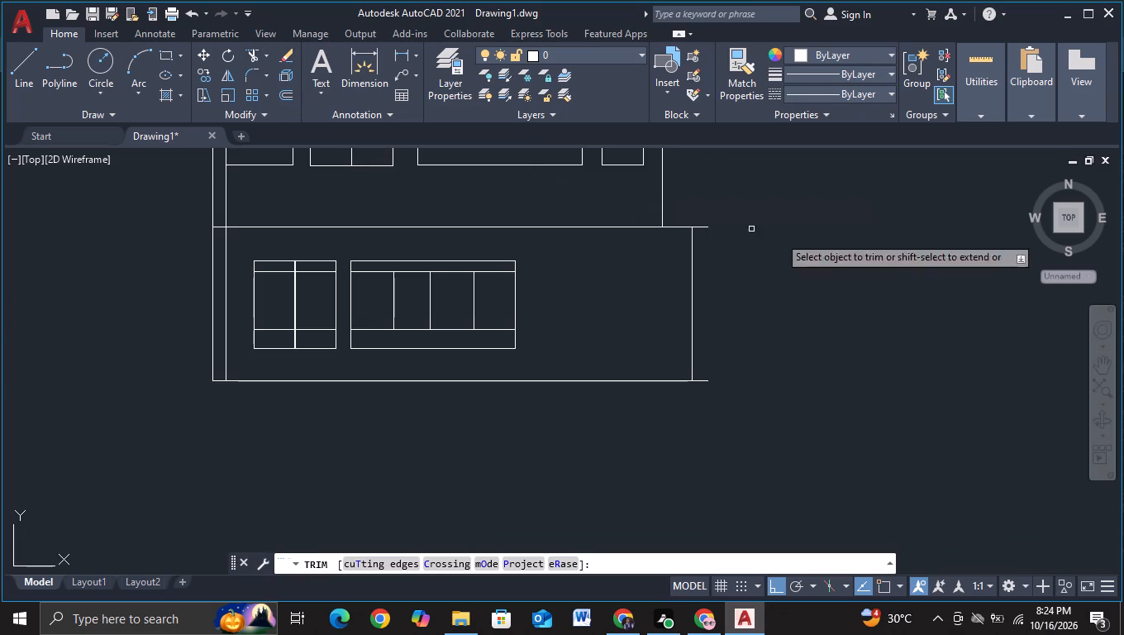
left_click(702, 228)
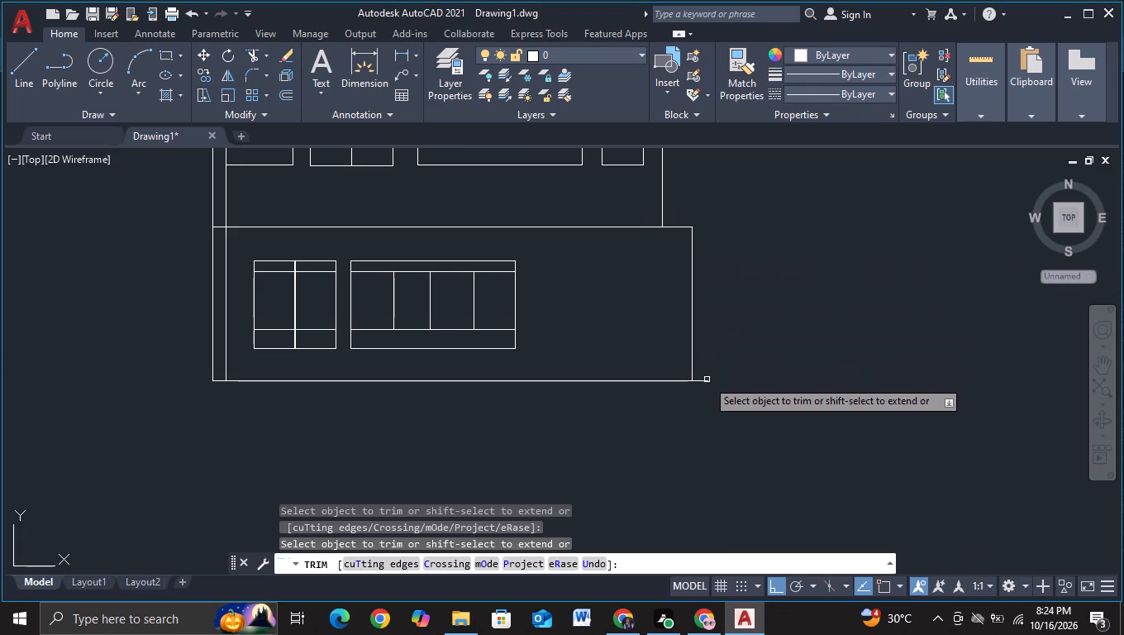
left_click(704, 383)
scroll(736, 368, "down", 2)
key("Escape")
With object snap on, draw a line from the truss's bottom chord down to the lower block's top level, continuing horizontally to the tall block's left wall.
scroll(762, 371, "down", 2)
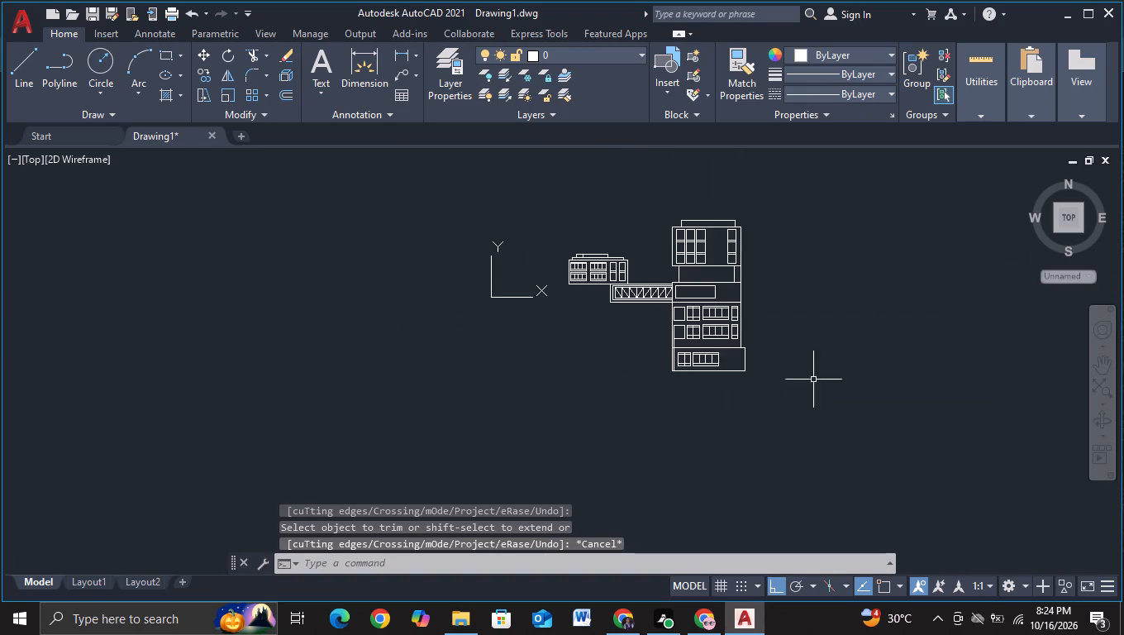
middle_click_drag(814, 380, 817, 360)
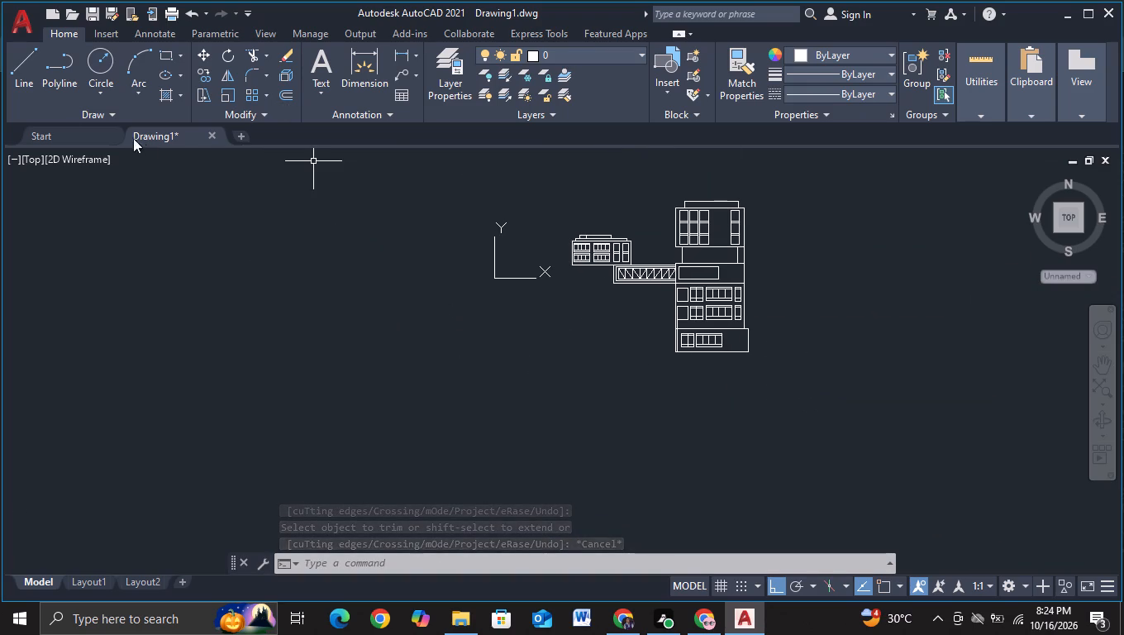
left_click(22, 67)
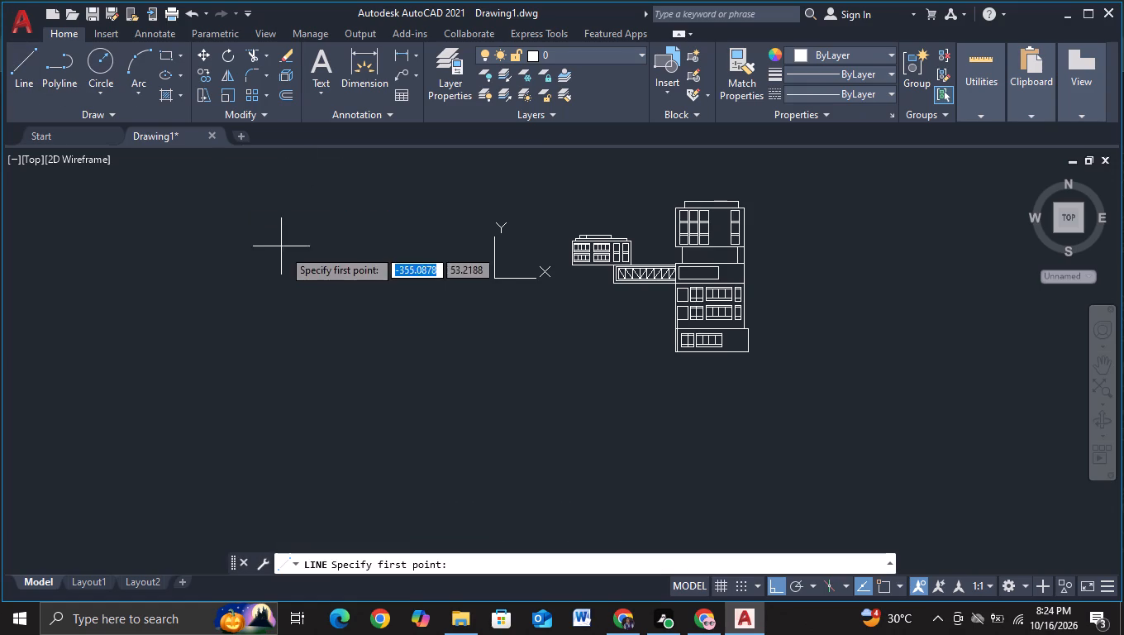
scroll(692, 329, "up", 2)
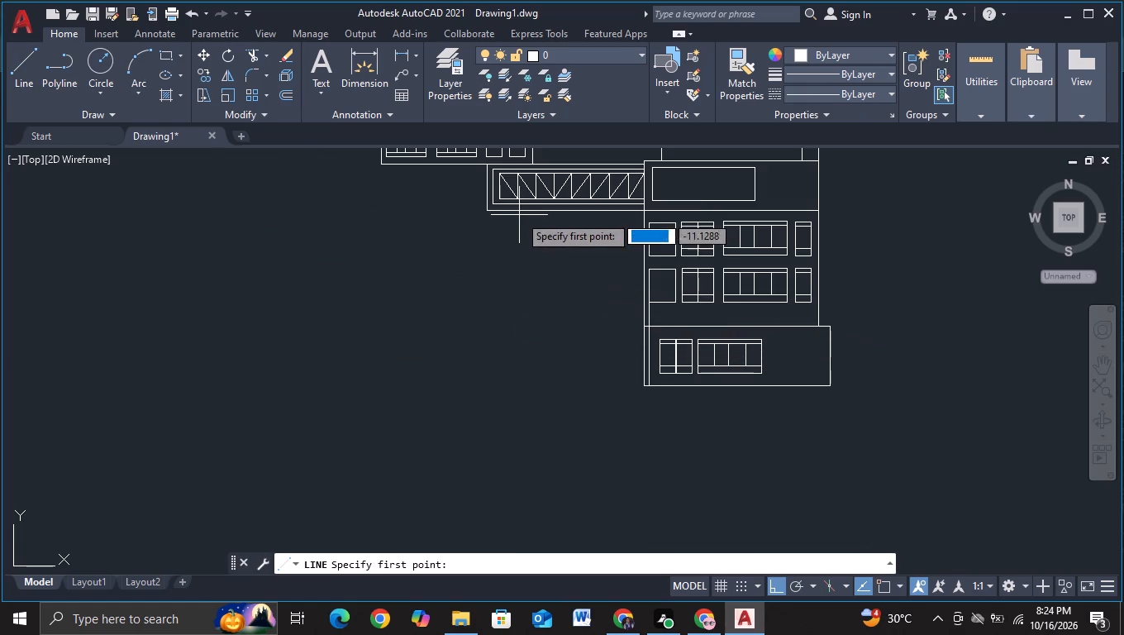
key("F3")
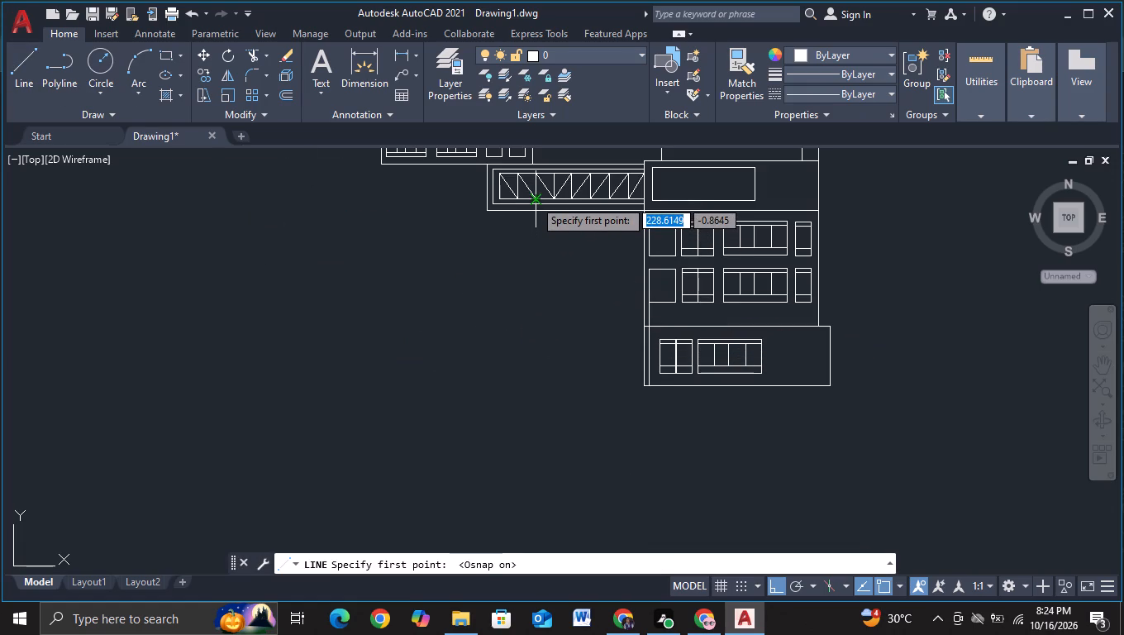
left_click(534, 199)
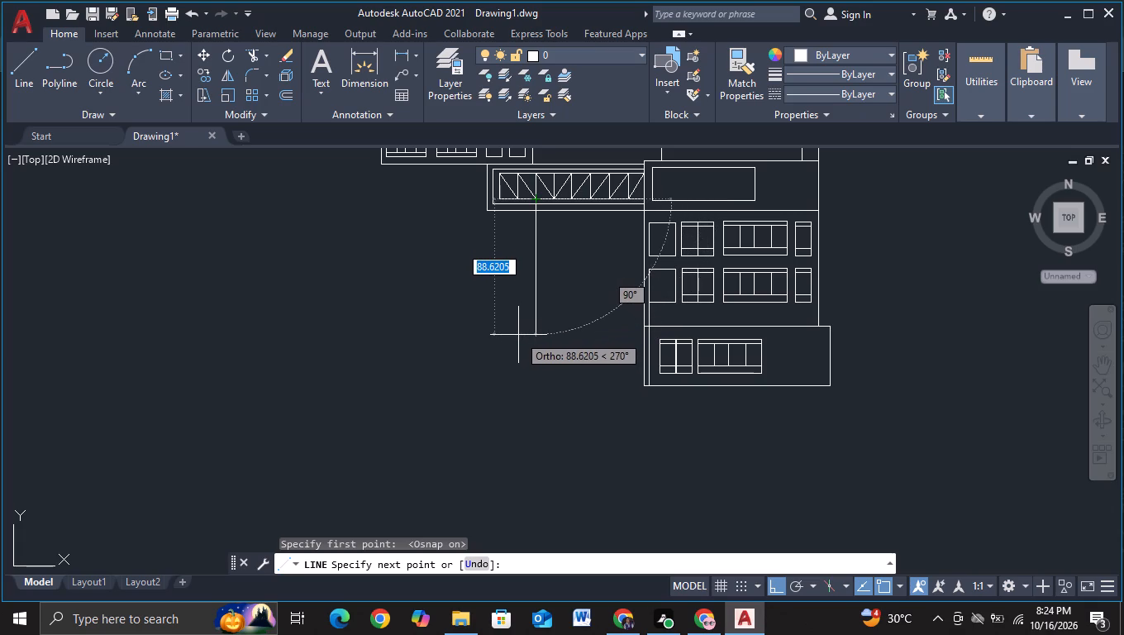
scroll(521, 341, "up", 1)
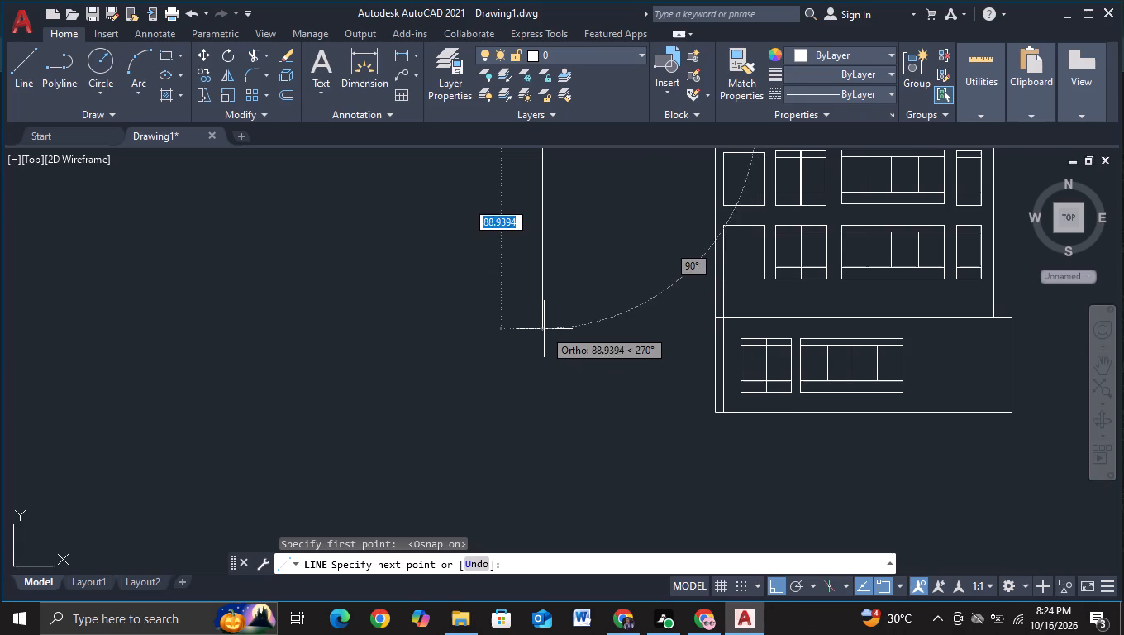
left_click(541, 316)
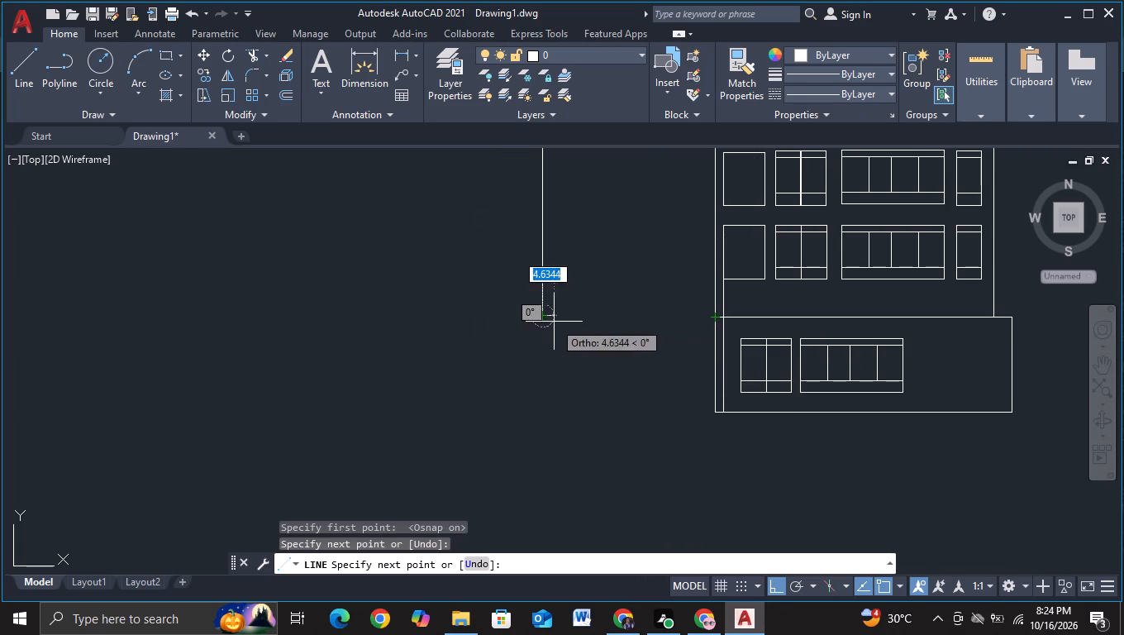
scroll(543, 320, "up", 2)
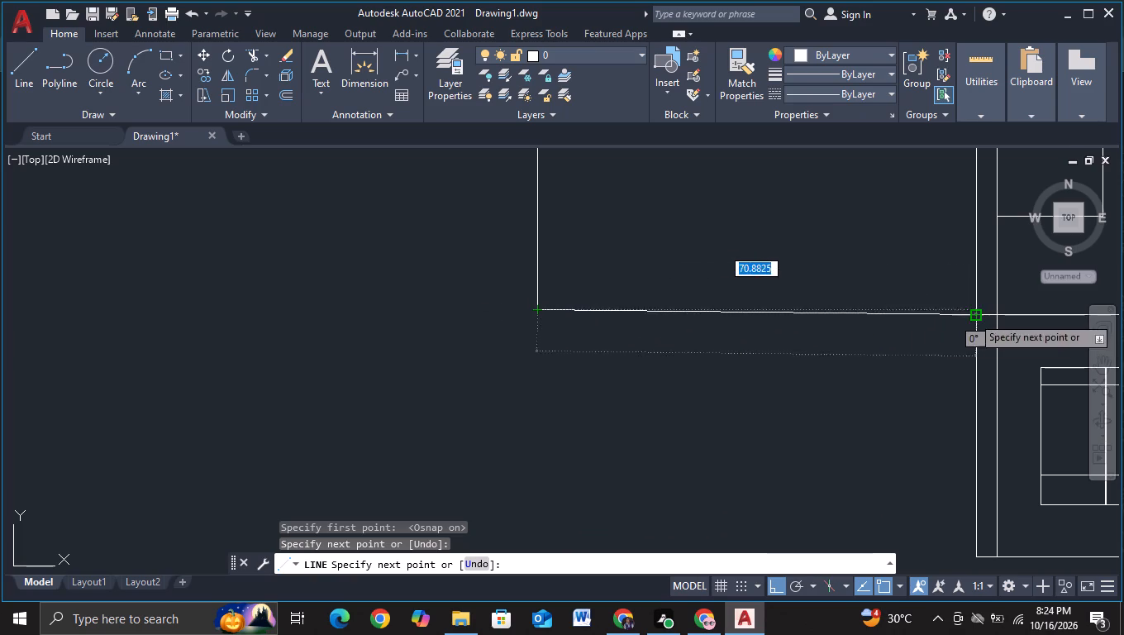
left_click(537, 316)
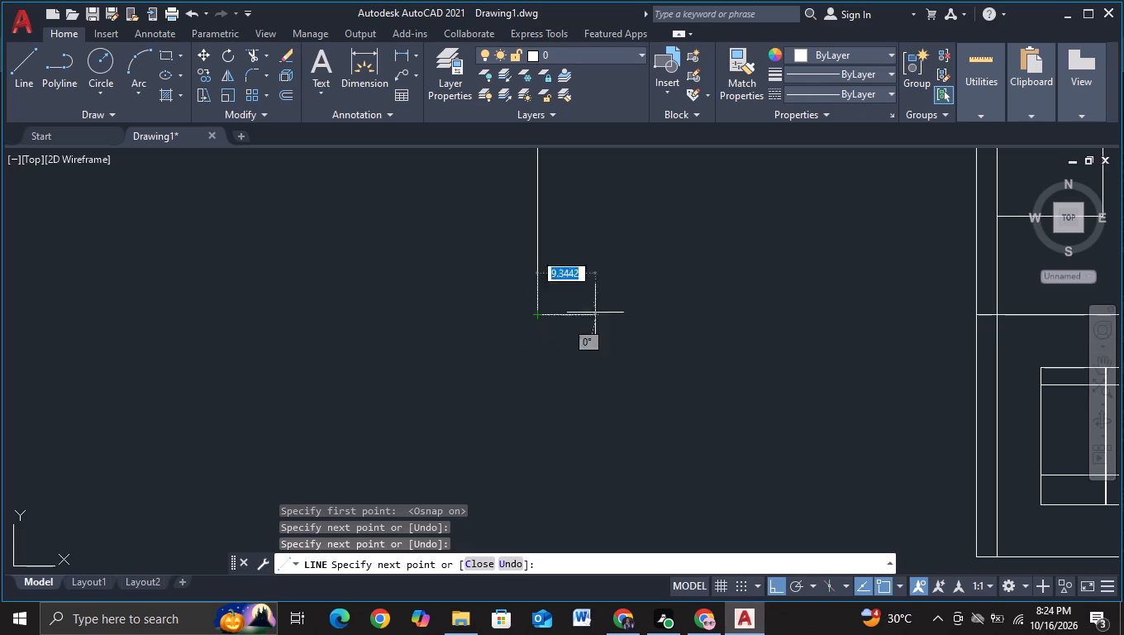
left_click(980, 312)
key("Escape")
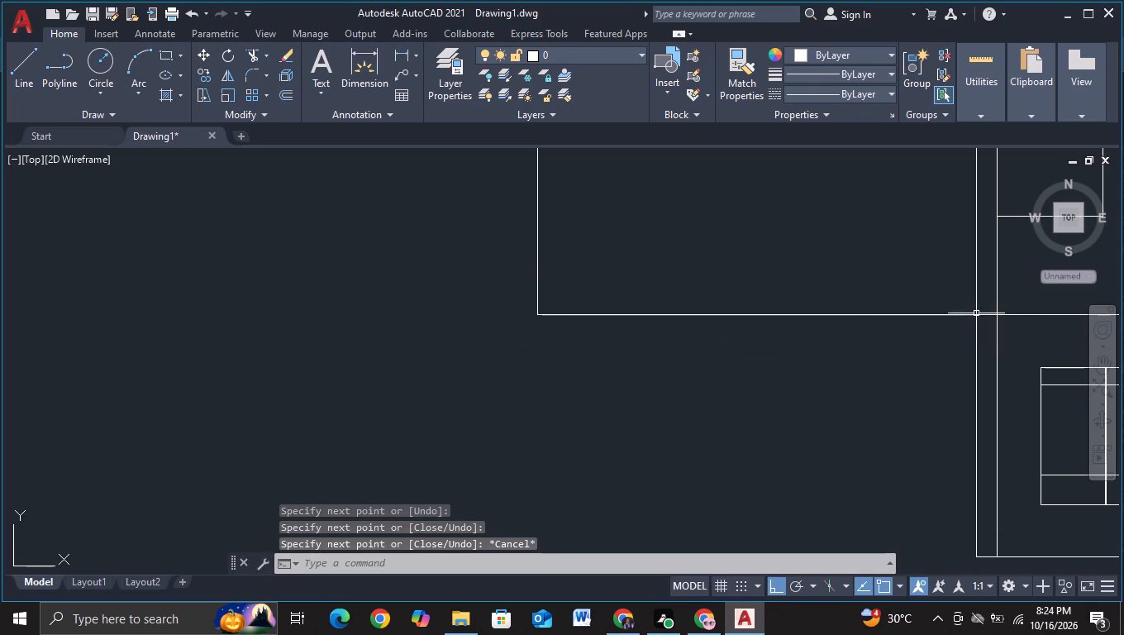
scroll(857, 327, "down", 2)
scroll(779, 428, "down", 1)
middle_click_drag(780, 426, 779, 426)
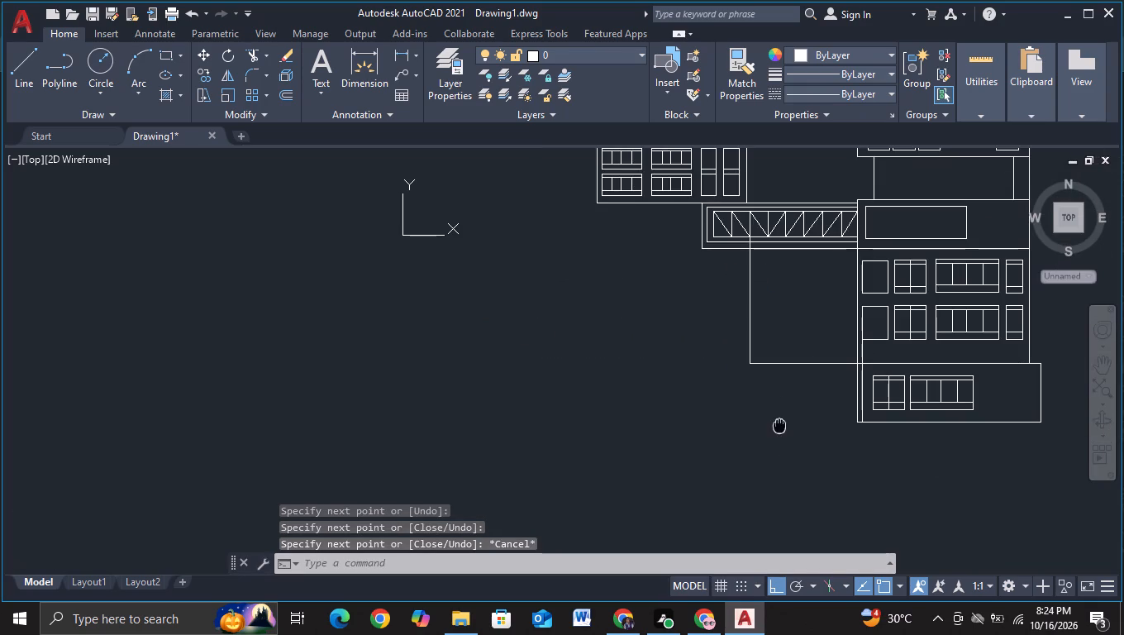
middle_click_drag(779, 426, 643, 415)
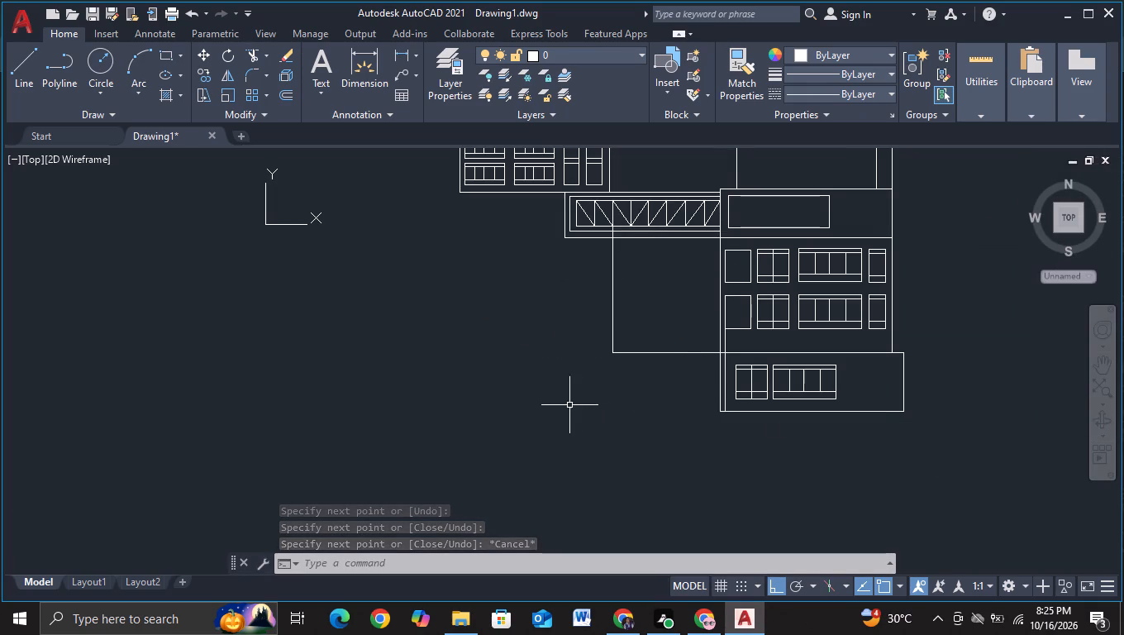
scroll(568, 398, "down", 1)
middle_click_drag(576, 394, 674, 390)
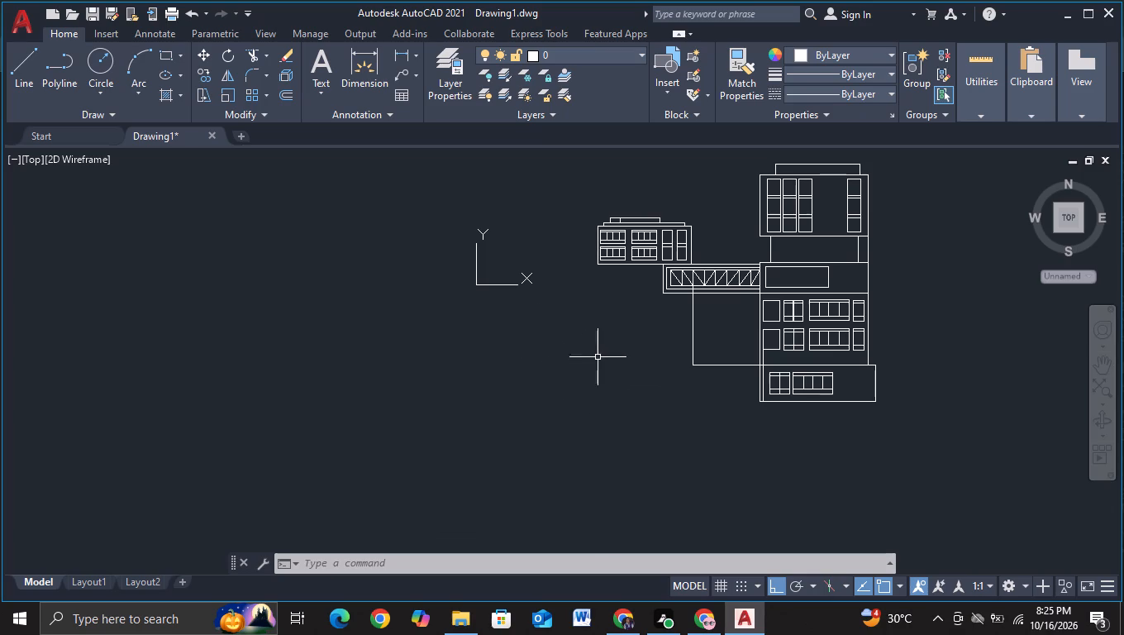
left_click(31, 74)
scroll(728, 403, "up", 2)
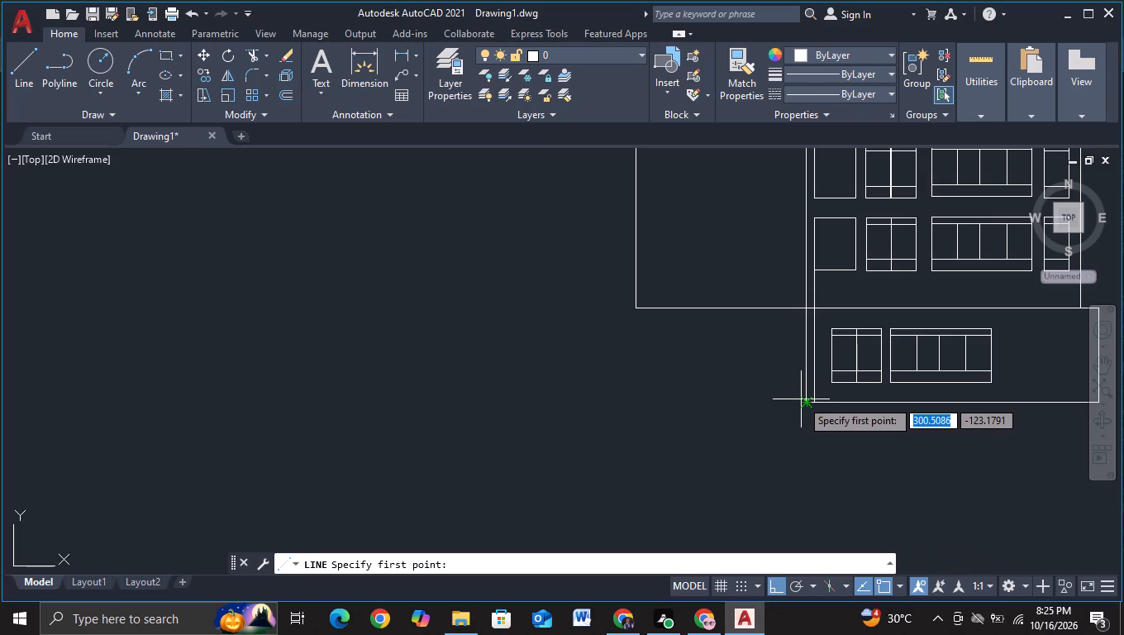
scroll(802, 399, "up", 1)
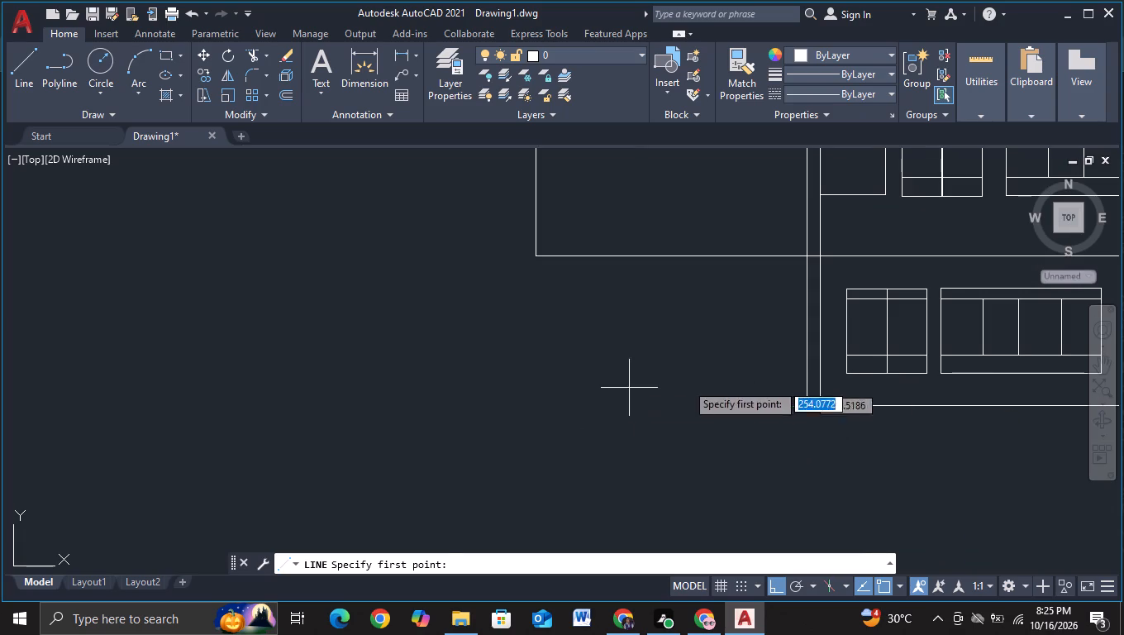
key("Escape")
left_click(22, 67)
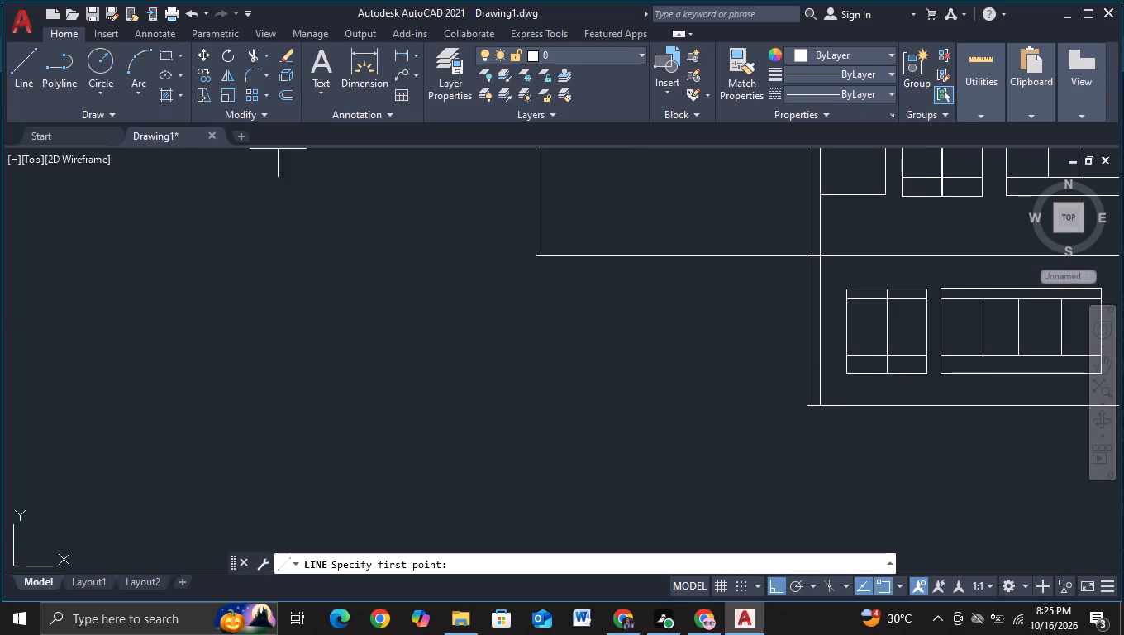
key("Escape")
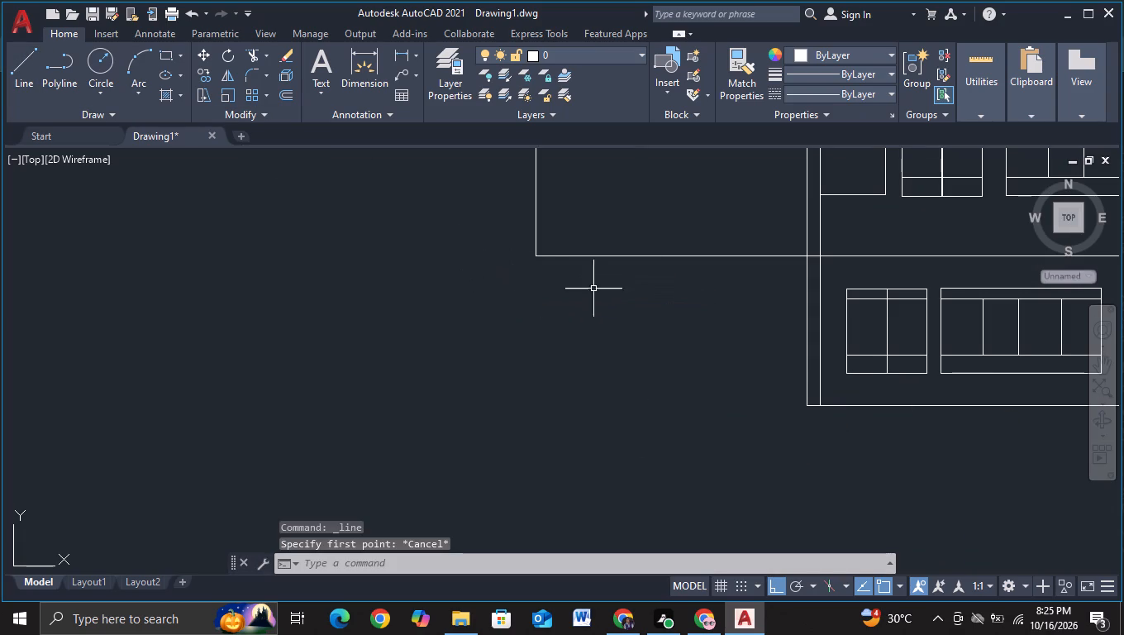
Move the bottom edge of the outline beneath the wing slightly downward, with object snap turned off.
left_click(623, 255)
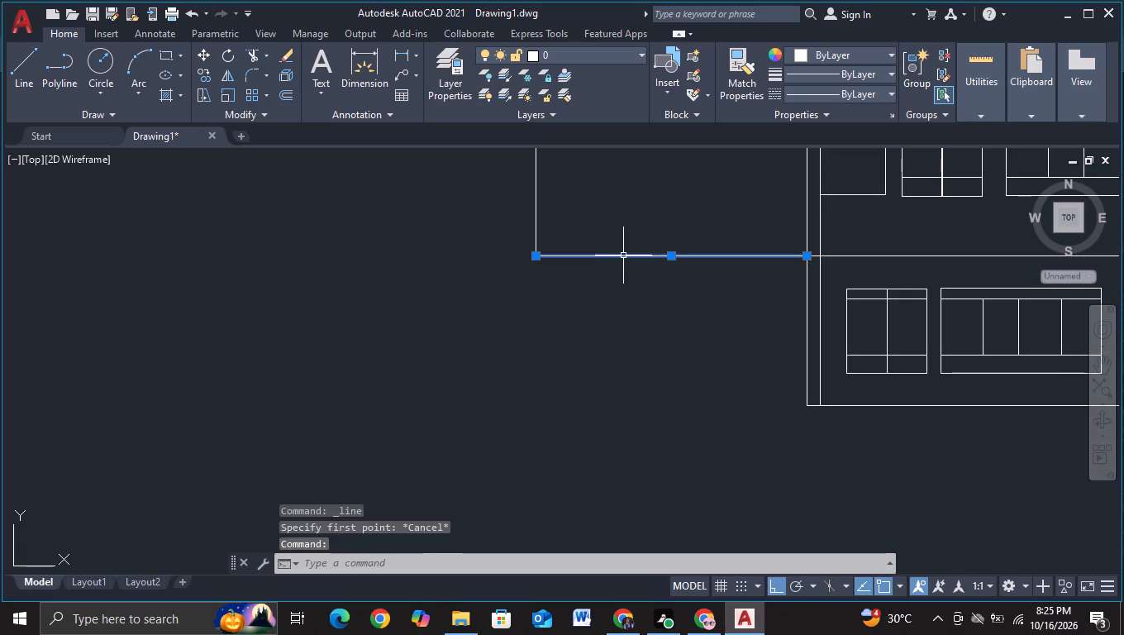
key("m")
left_click(673, 295)
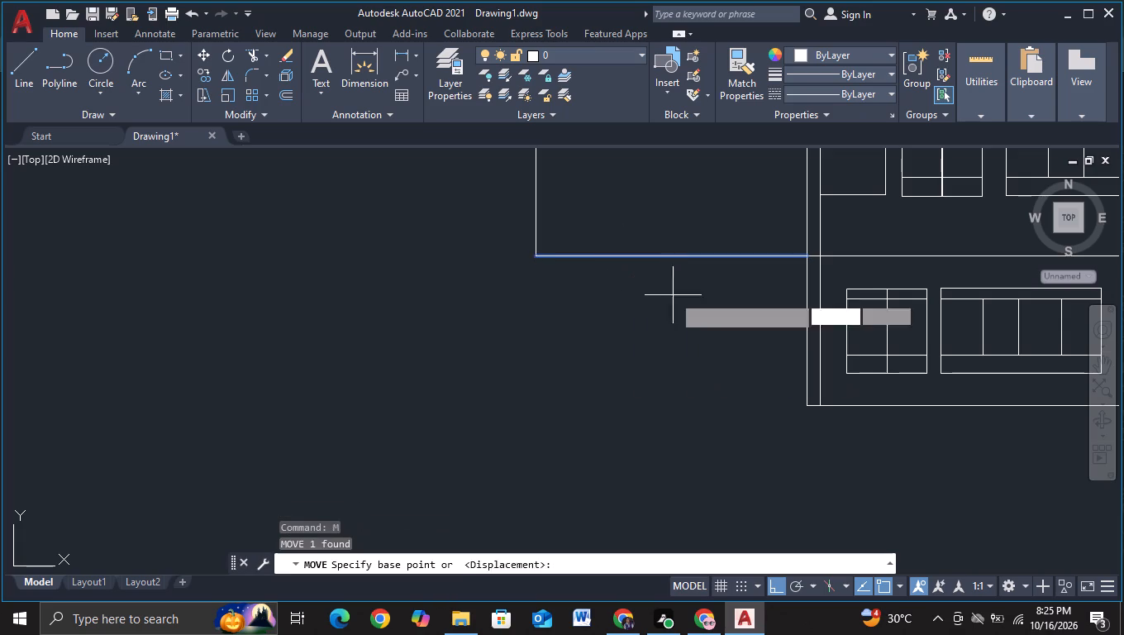
left_click(666, 258)
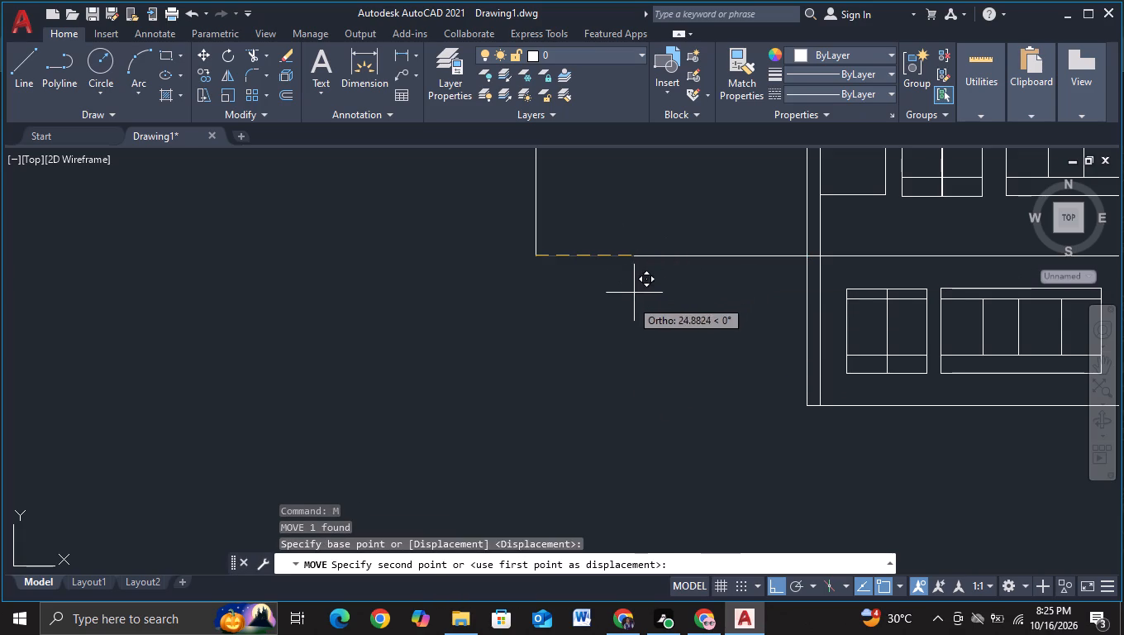
key("F3")
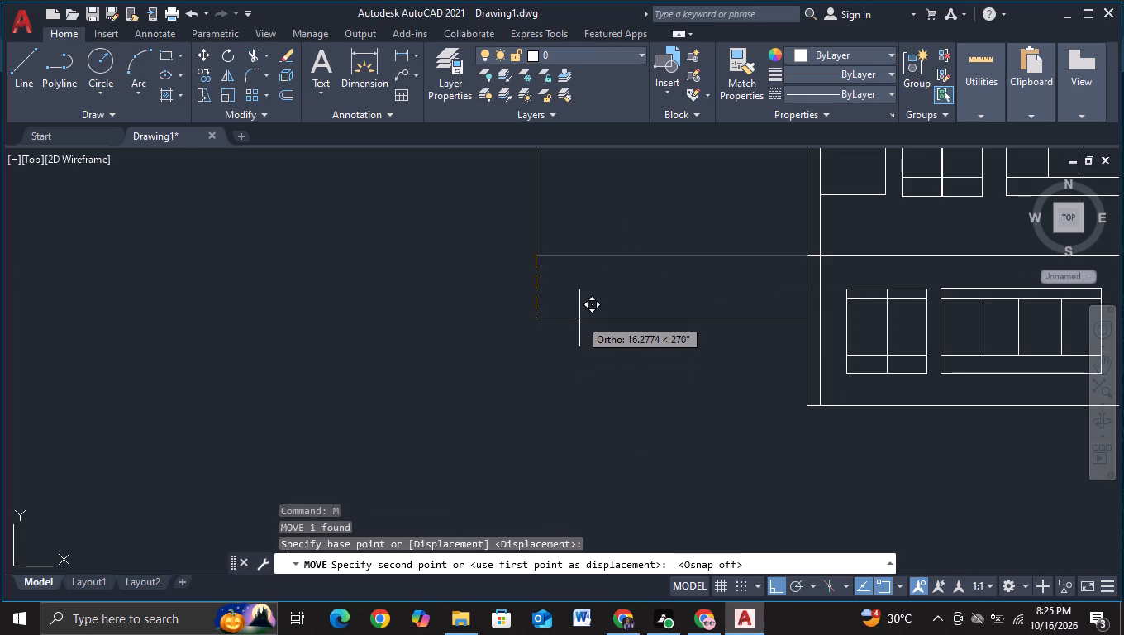
scroll(567, 301, "up", 2)
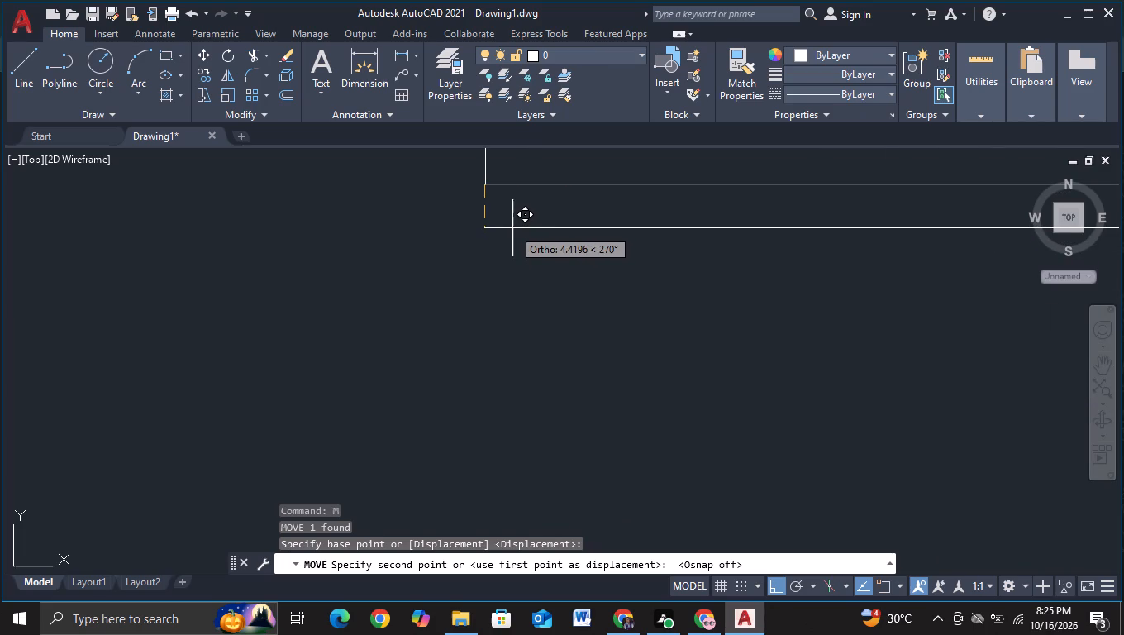
scroll(512, 228, "down", 1)
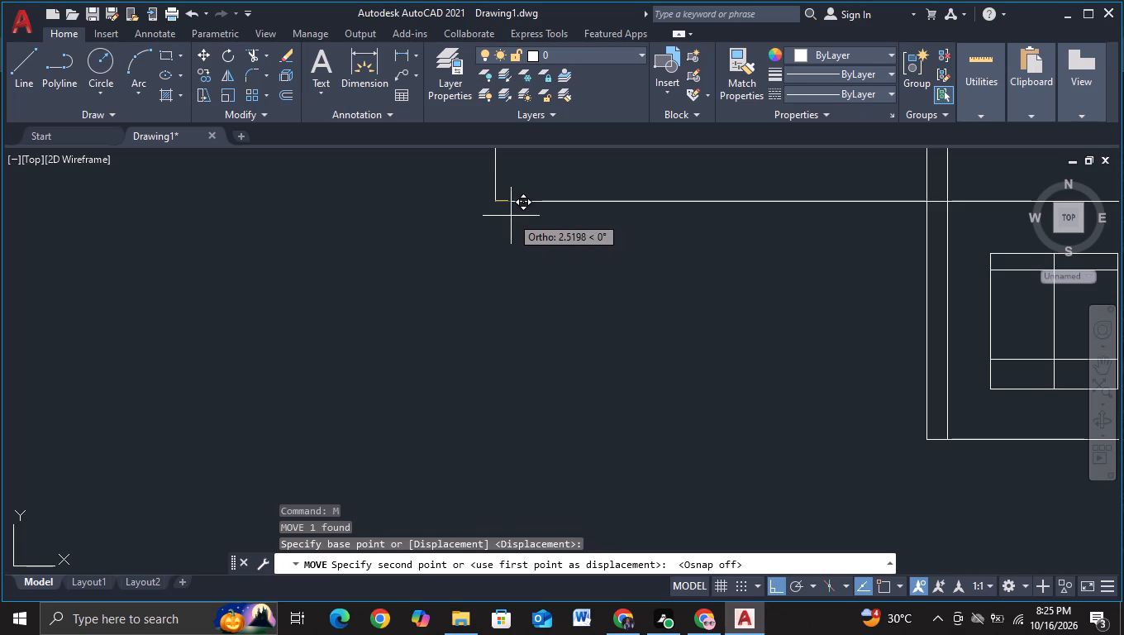
left_click(509, 217)
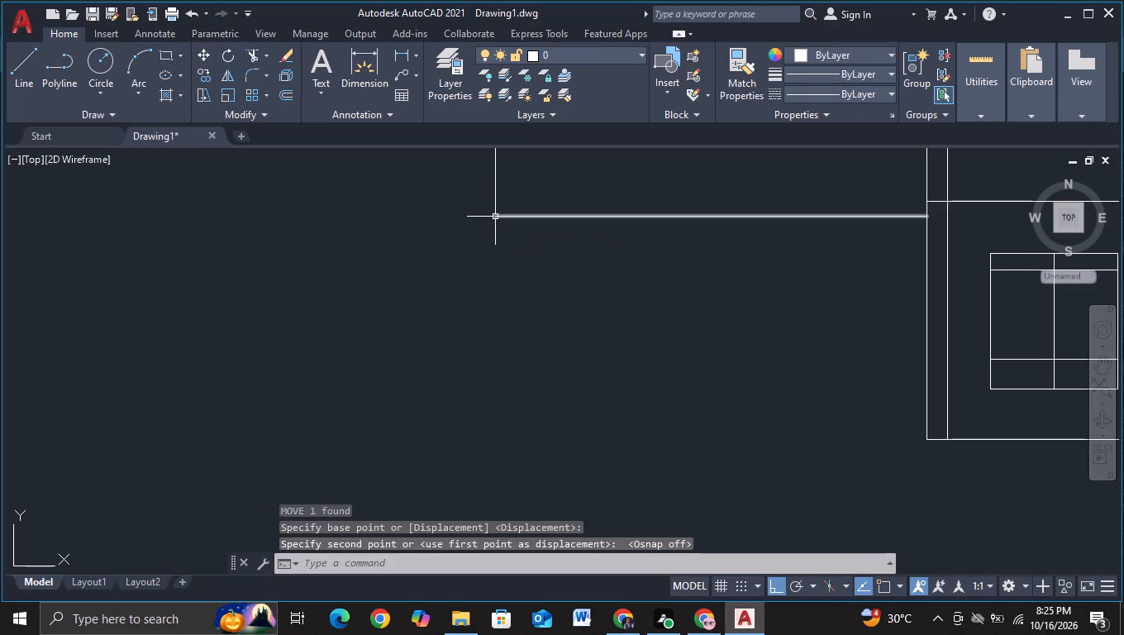
Extend the outline's left vertical line down to meet its lowered bottom edge.
key("e")
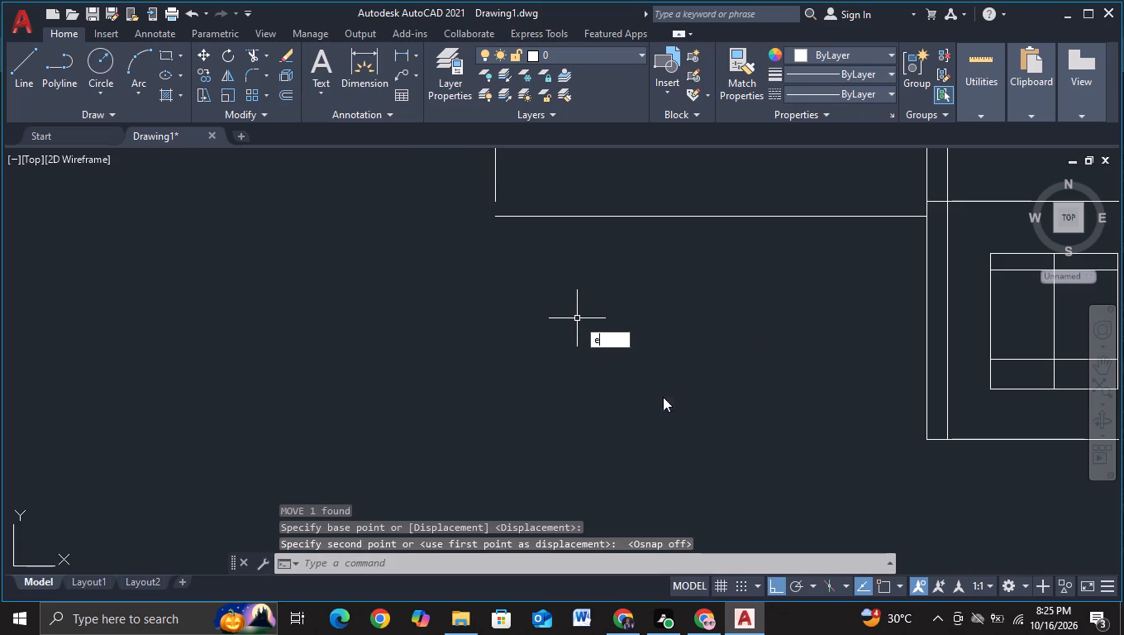
left_click(642, 368)
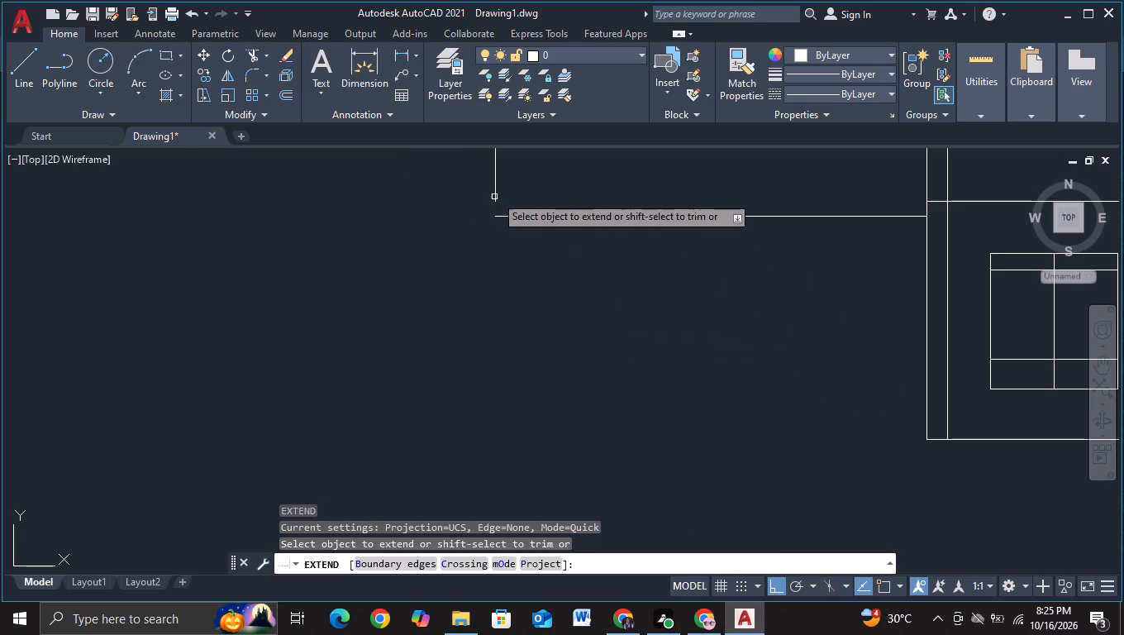
left_click(497, 191)
key("Escape")
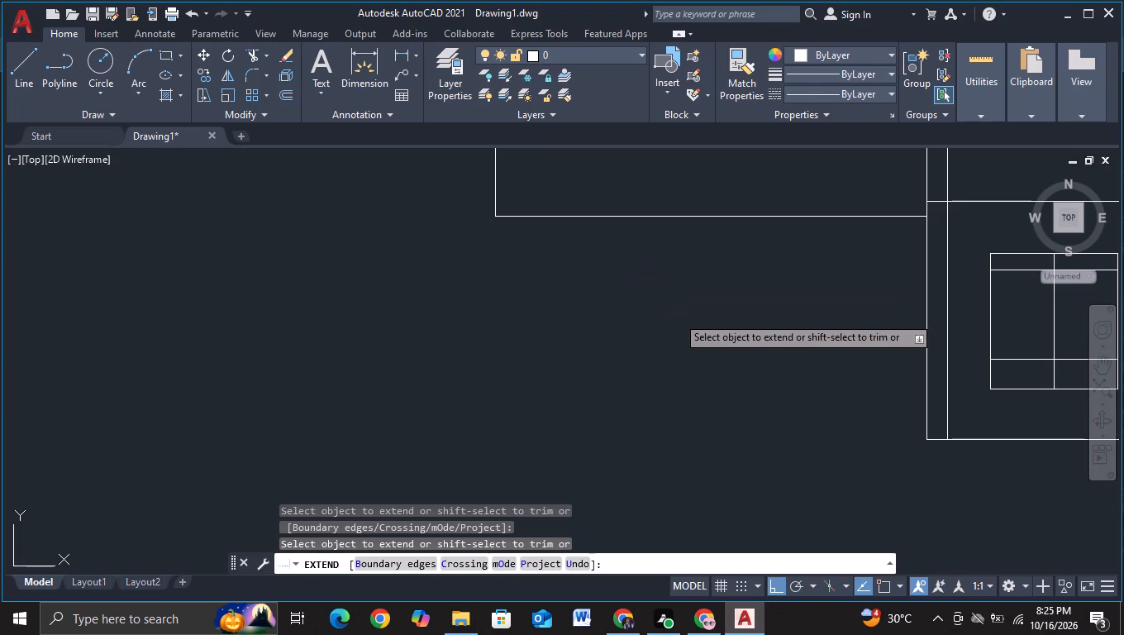
Draw a horizontal line about 72 units long from just inside the lower block's bottom-left corner, ending beneath the outline's left side with object snap on.
left_click(17, 82)
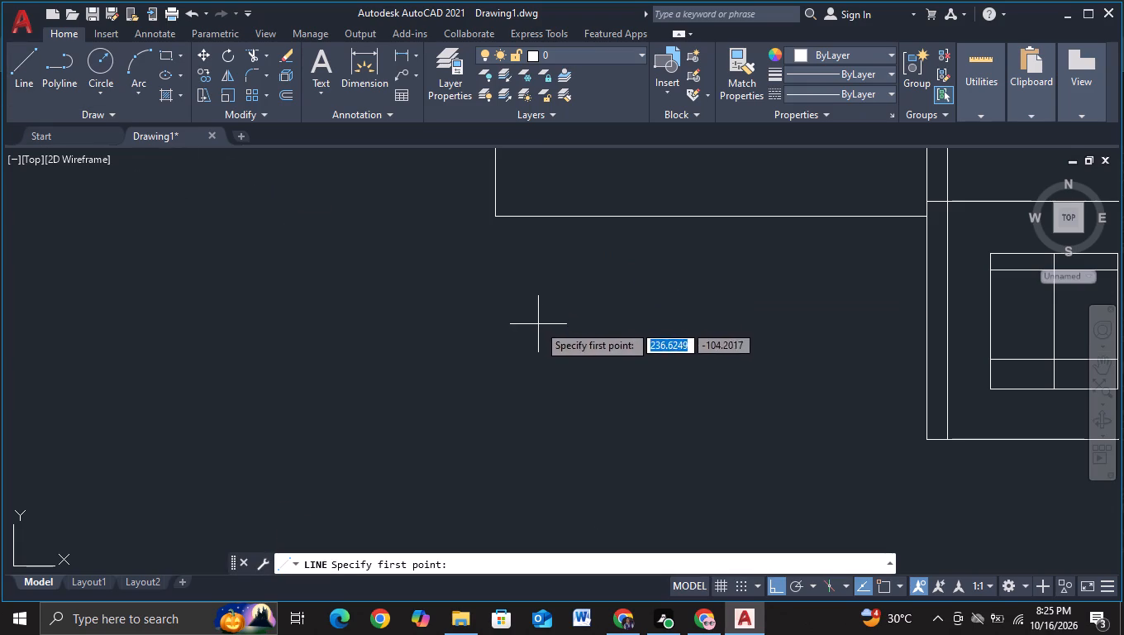
middle_click_drag(546, 354, 517, 300)
middle_click_drag(699, 380, 605, 427)
middle_click_drag(598, 413, 561, 378)
scroll(688, 384, "up", 1)
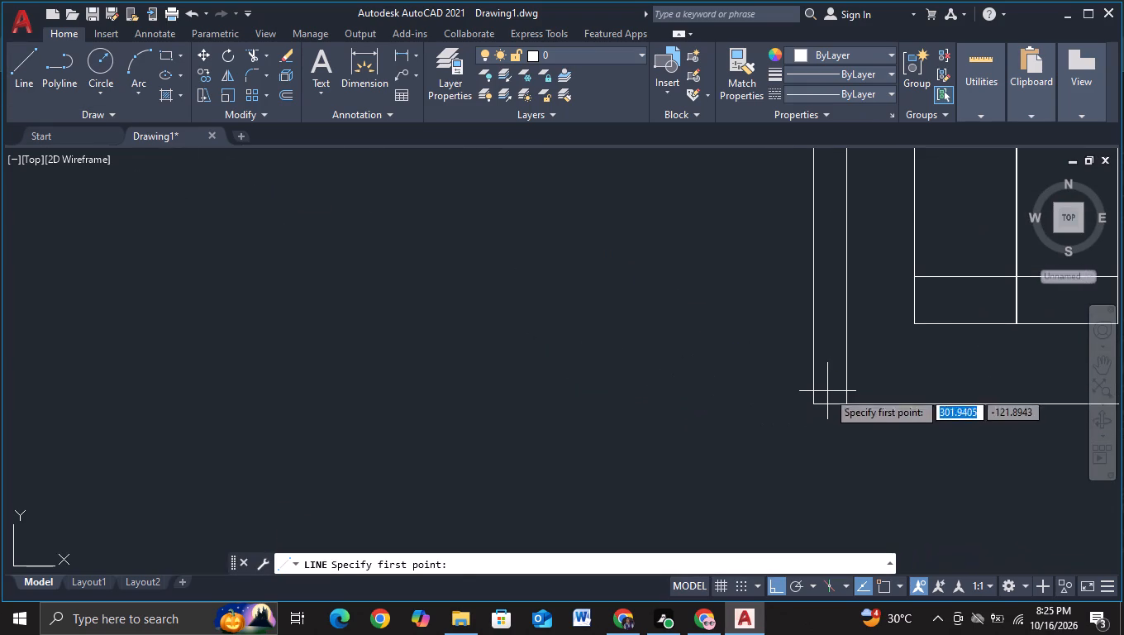
left_click(825, 386)
scroll(340, 379, "down", 1)
middle_click_drag(337, 379, 509, 400)
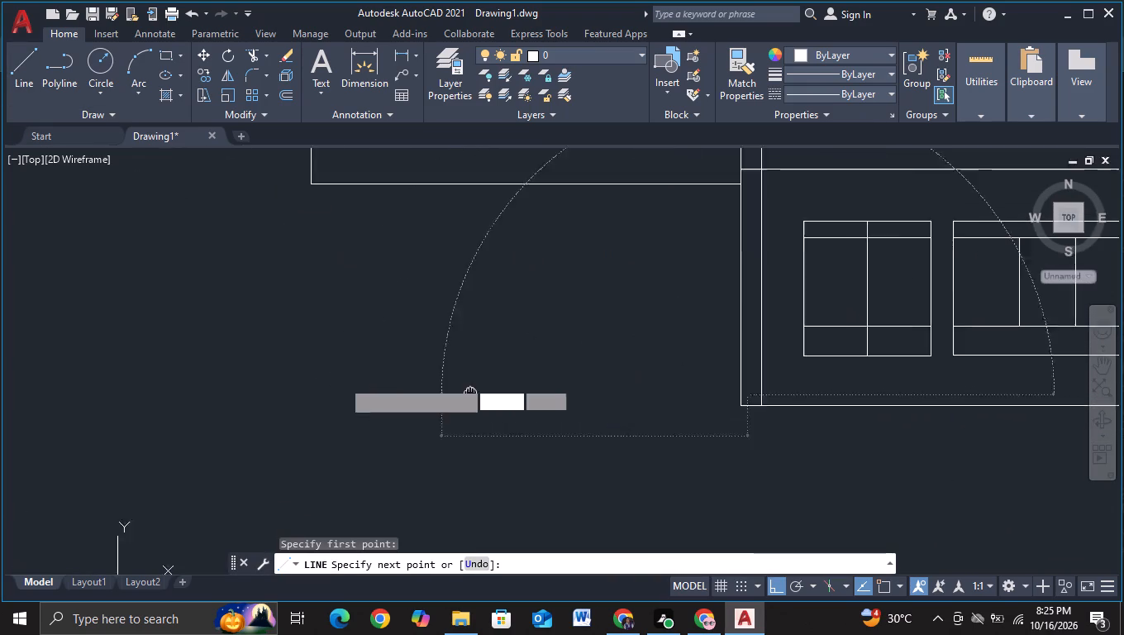
middle_click_drag(509, 400, 630, 418)
key("F3")
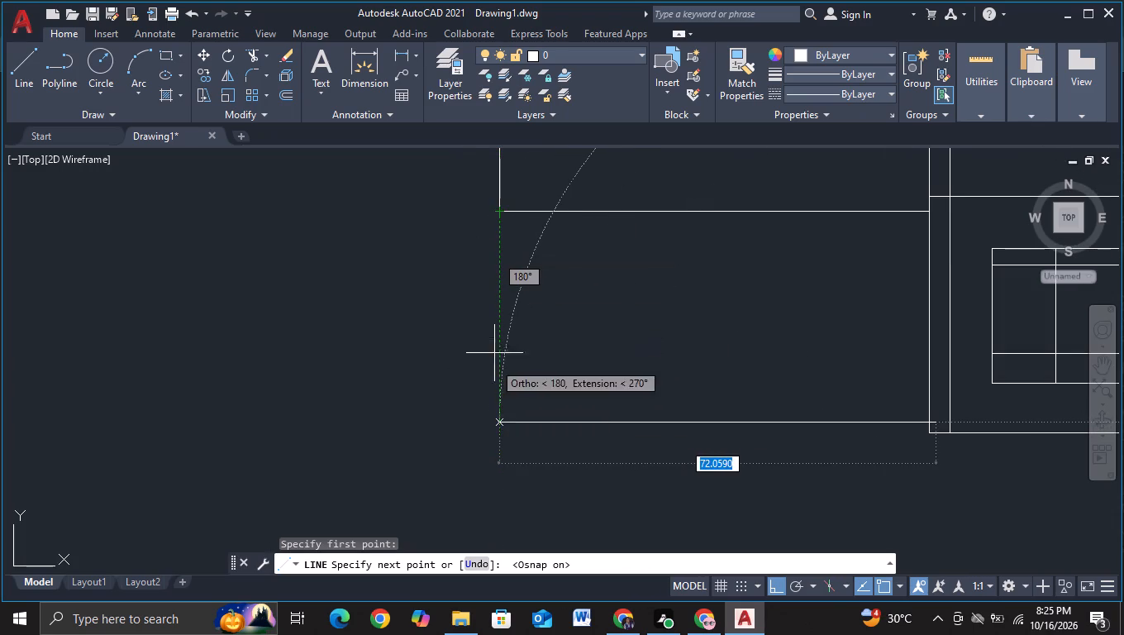
left_click(498, 425)
key("Escape")
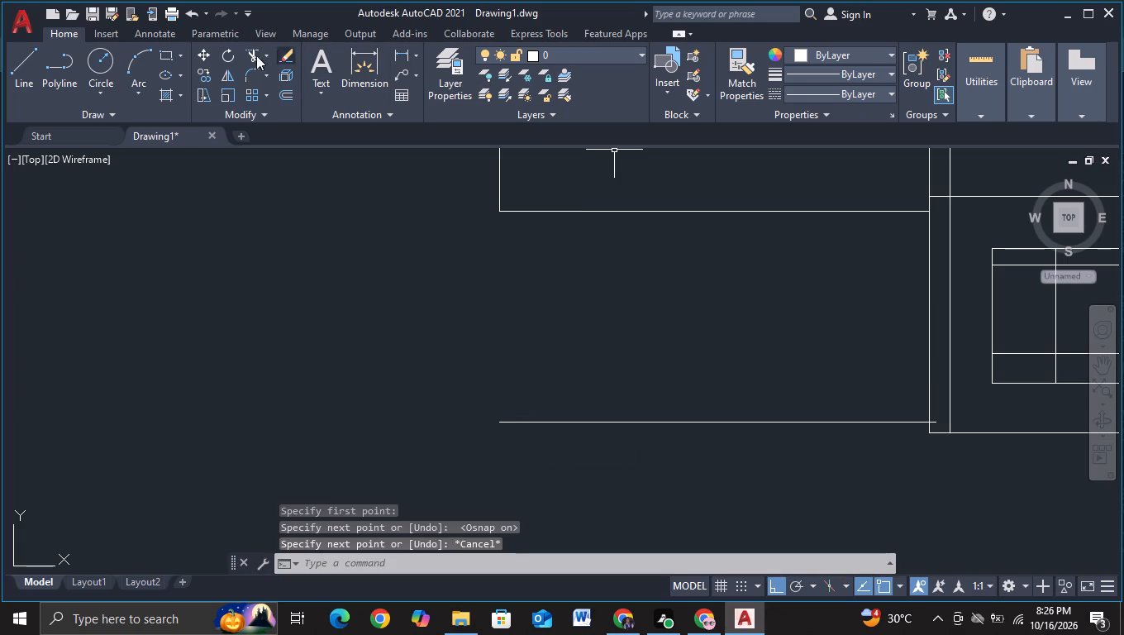
Trim the new line's overhang at the lower block's left wall and the inner vertical wall line inside the lower block.
left_click(249, 55)
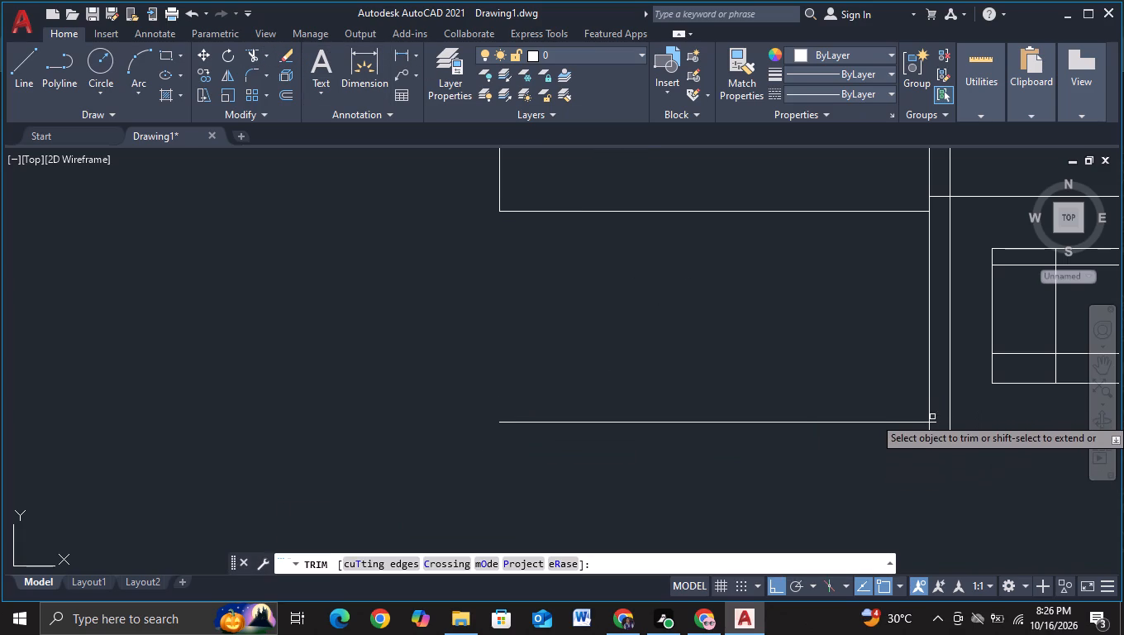
left_click(932, 422)
scroll(815, 483, "down", 1)
middle_click_drag(843, 497, 726, 442)
scroll(719, 437, "down", 1)
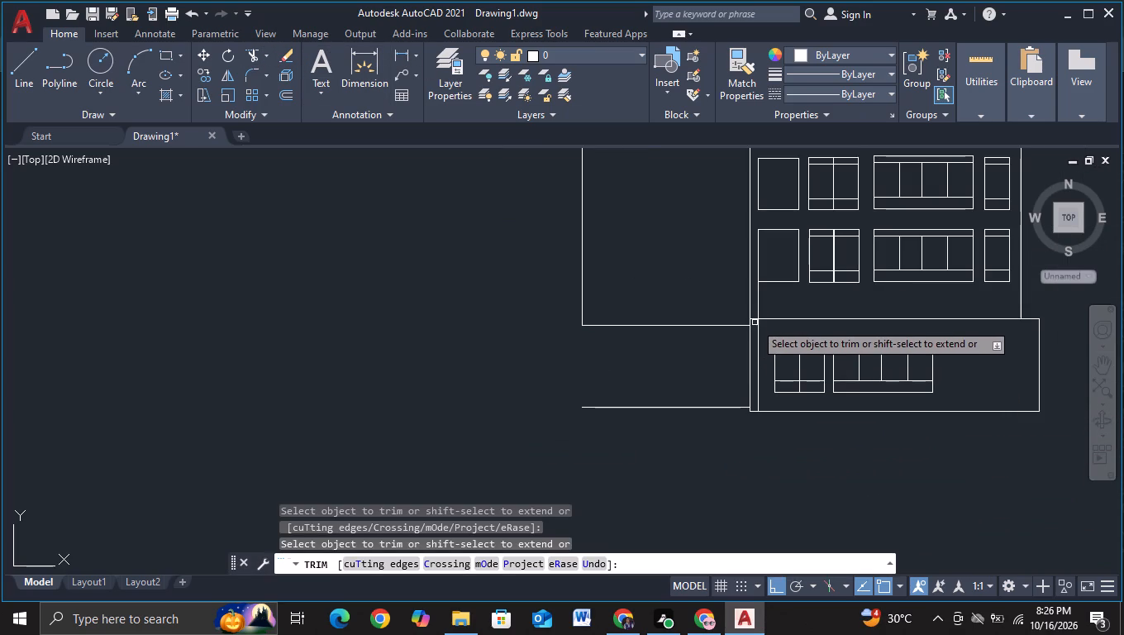
left_click(756, 326)
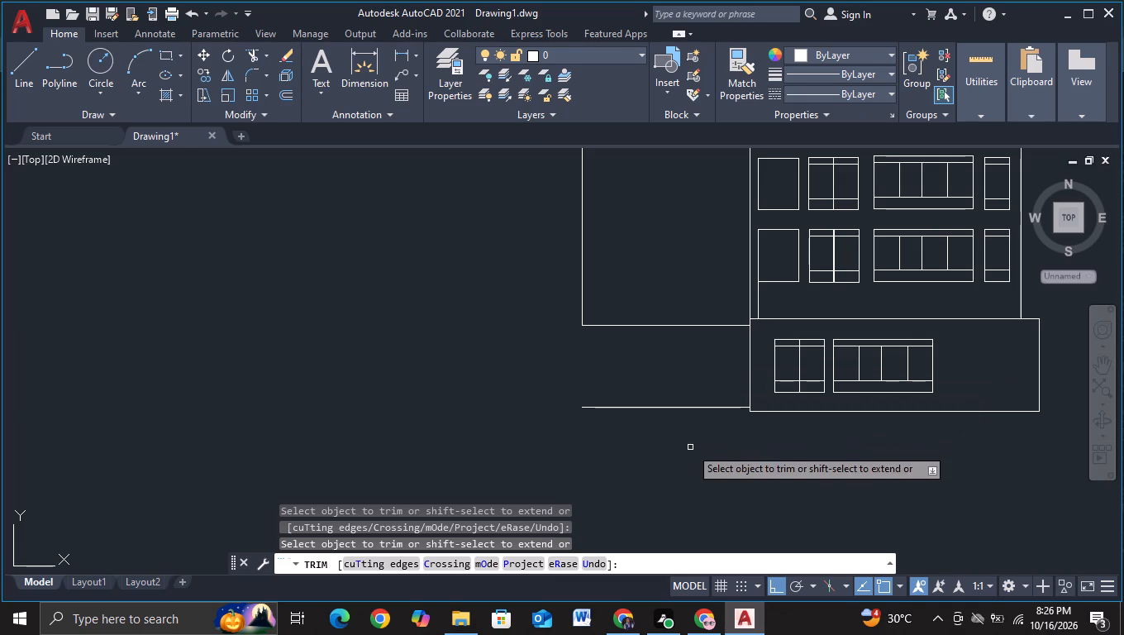
Draw a horizontal line about 86 units long just below the outline's bottom edge, from inside the lower block leftward past the outline.
middle_click_drag(690, 447, 749, 414)
scroll(749, 414, "down", 1)
middle_click_drag(720, 427, 704, 432)
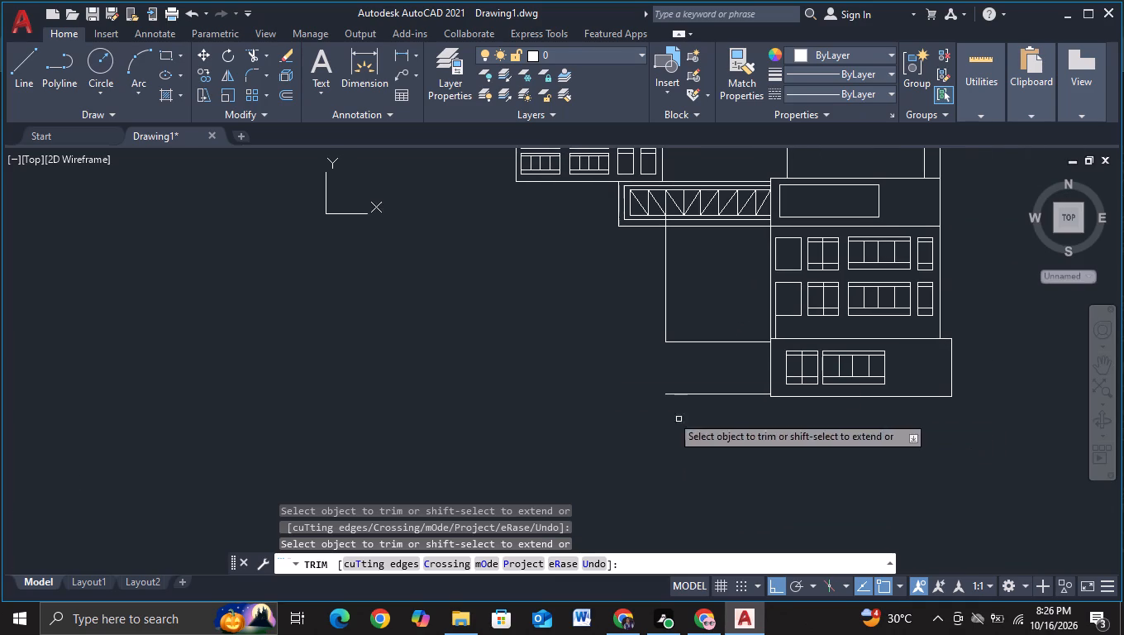
left_click(22, 76)
scroll(760, 340, "up", 3)
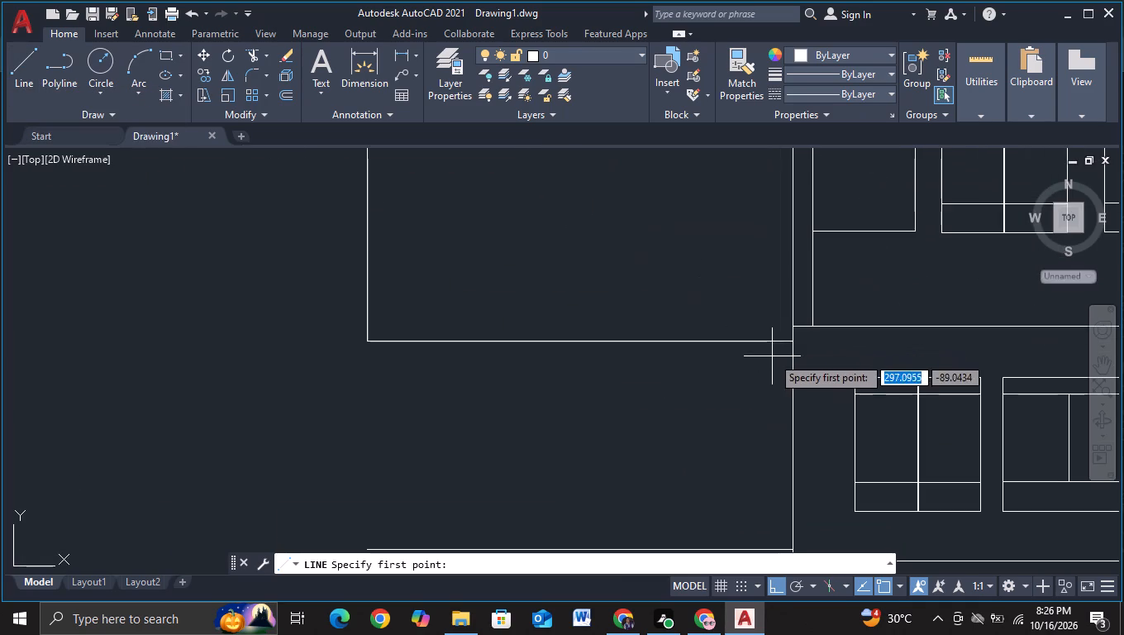
left_click(802, 359)
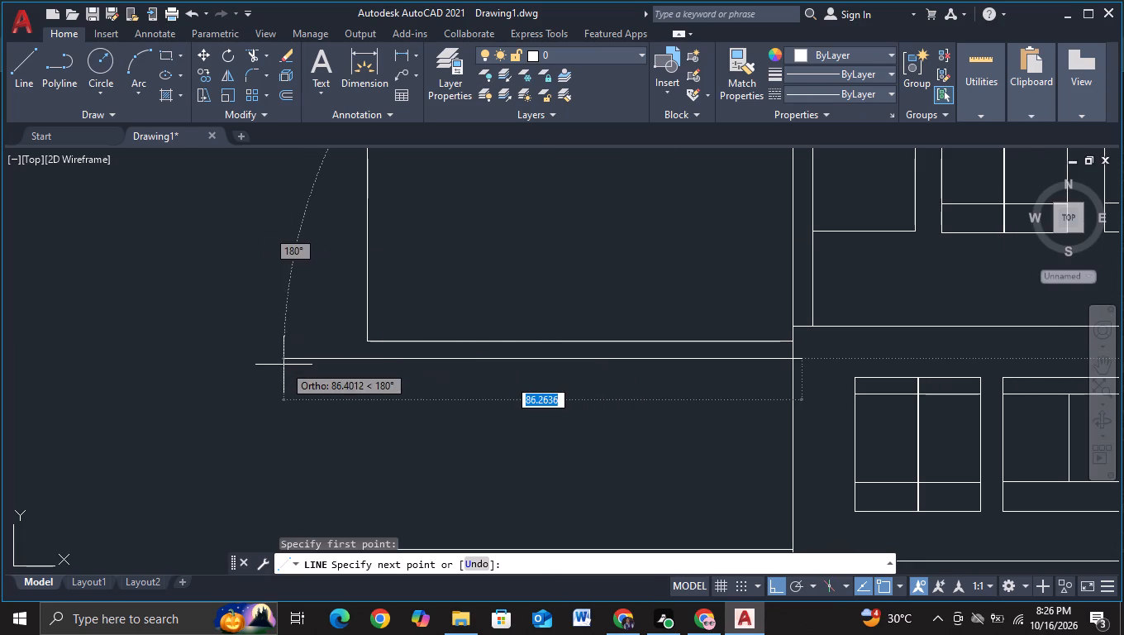
left_click(282, 365)
key("Escape")
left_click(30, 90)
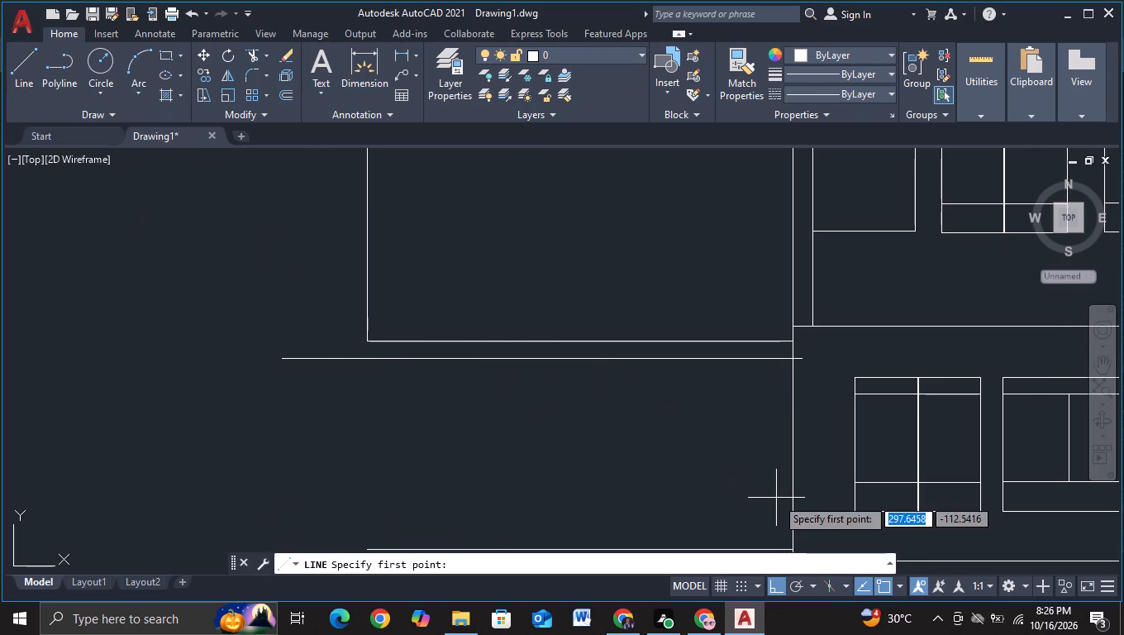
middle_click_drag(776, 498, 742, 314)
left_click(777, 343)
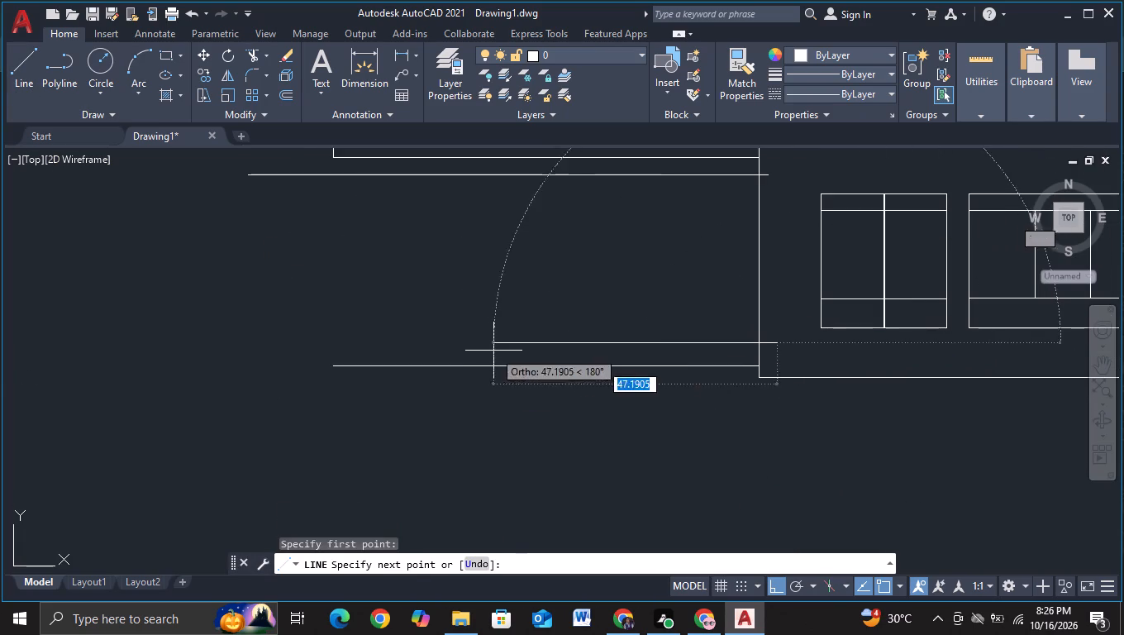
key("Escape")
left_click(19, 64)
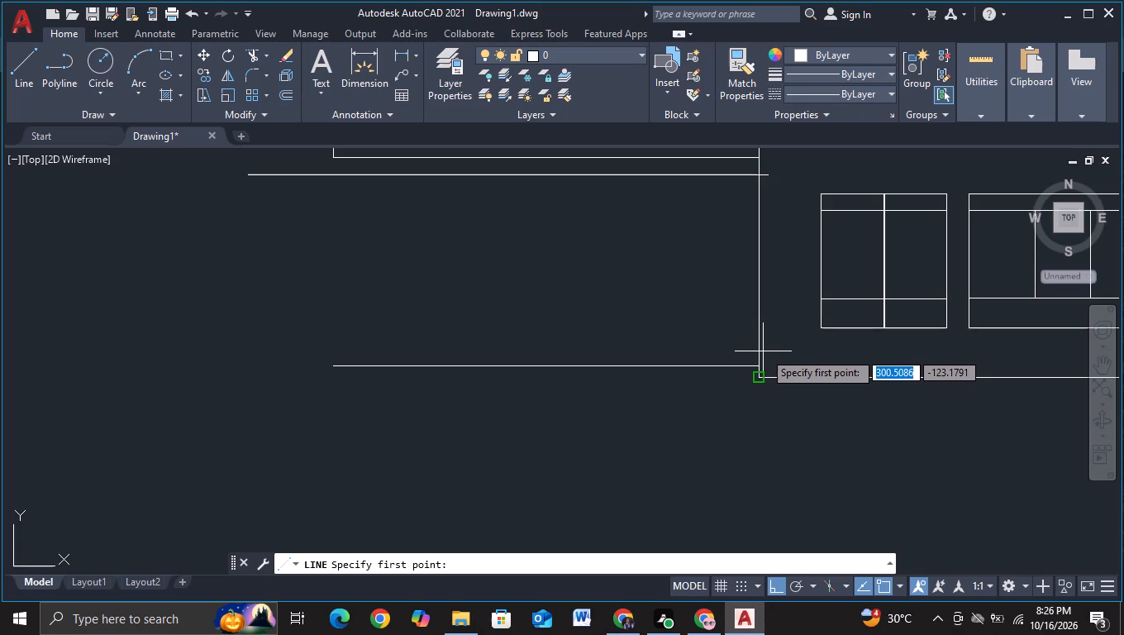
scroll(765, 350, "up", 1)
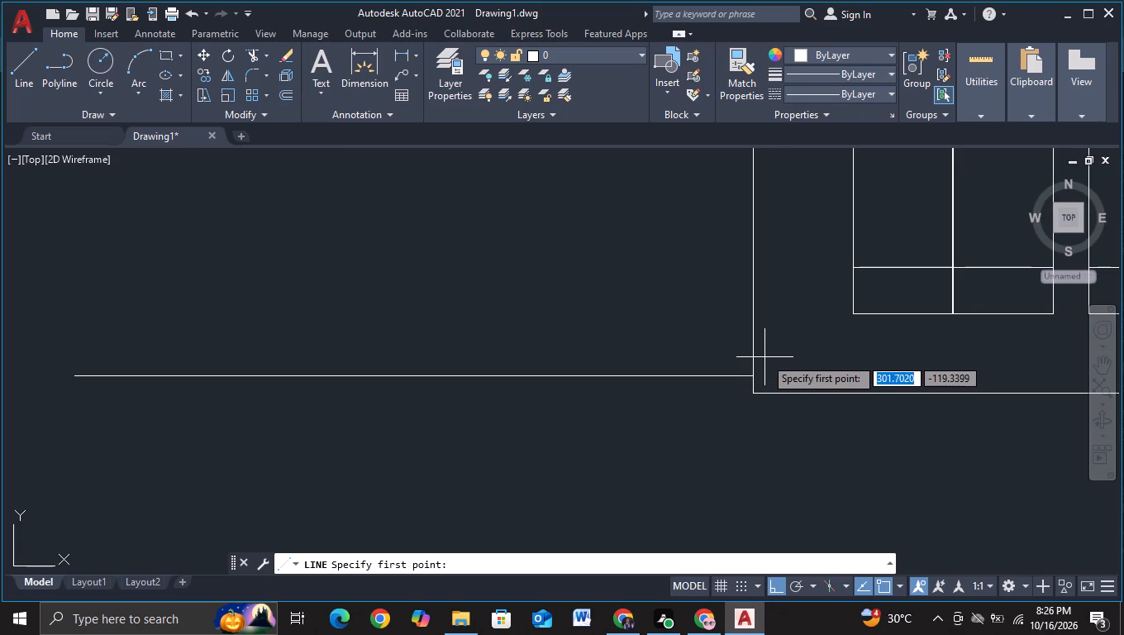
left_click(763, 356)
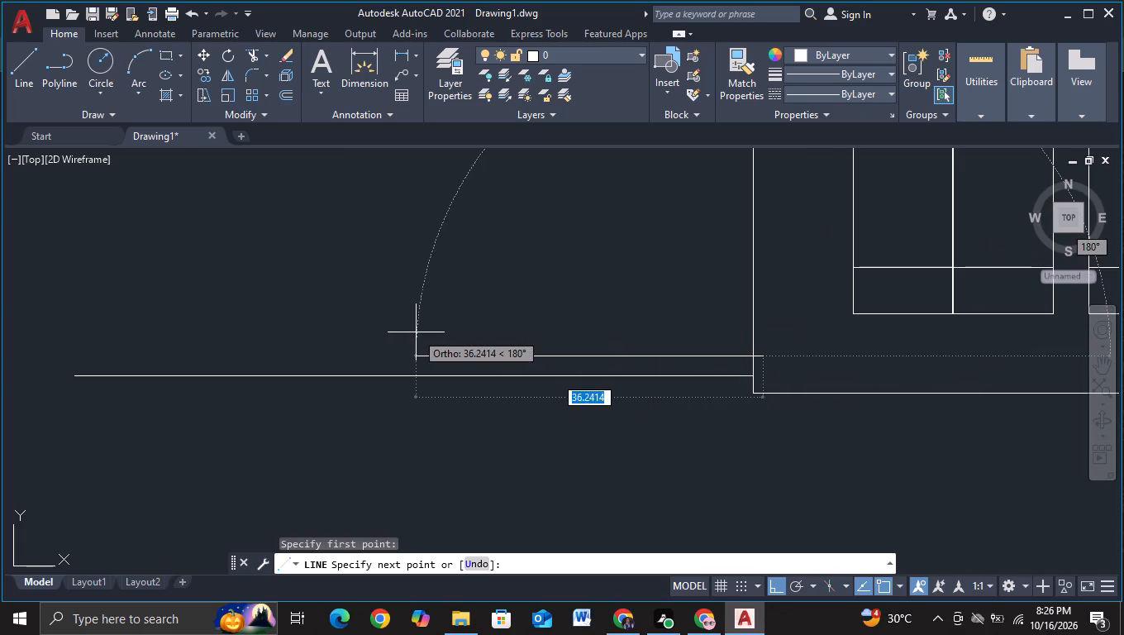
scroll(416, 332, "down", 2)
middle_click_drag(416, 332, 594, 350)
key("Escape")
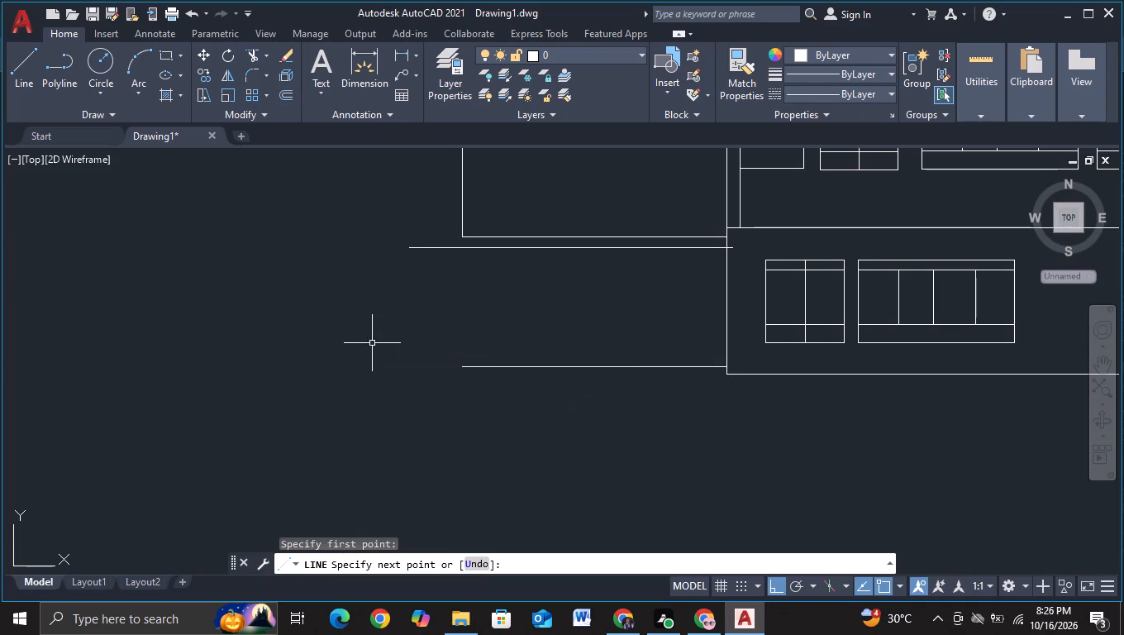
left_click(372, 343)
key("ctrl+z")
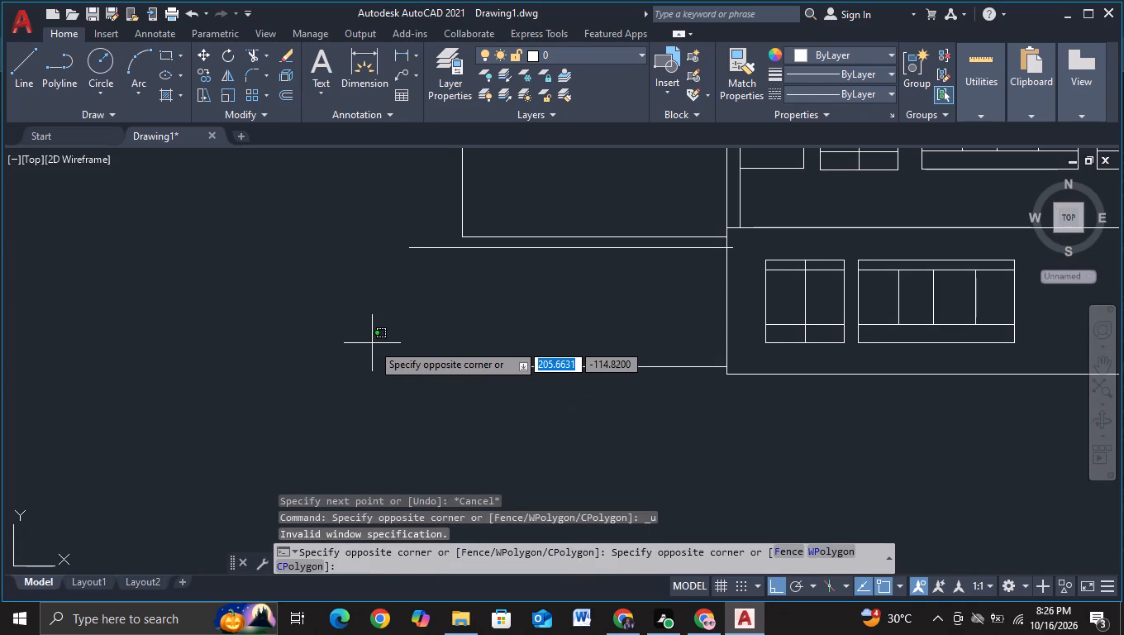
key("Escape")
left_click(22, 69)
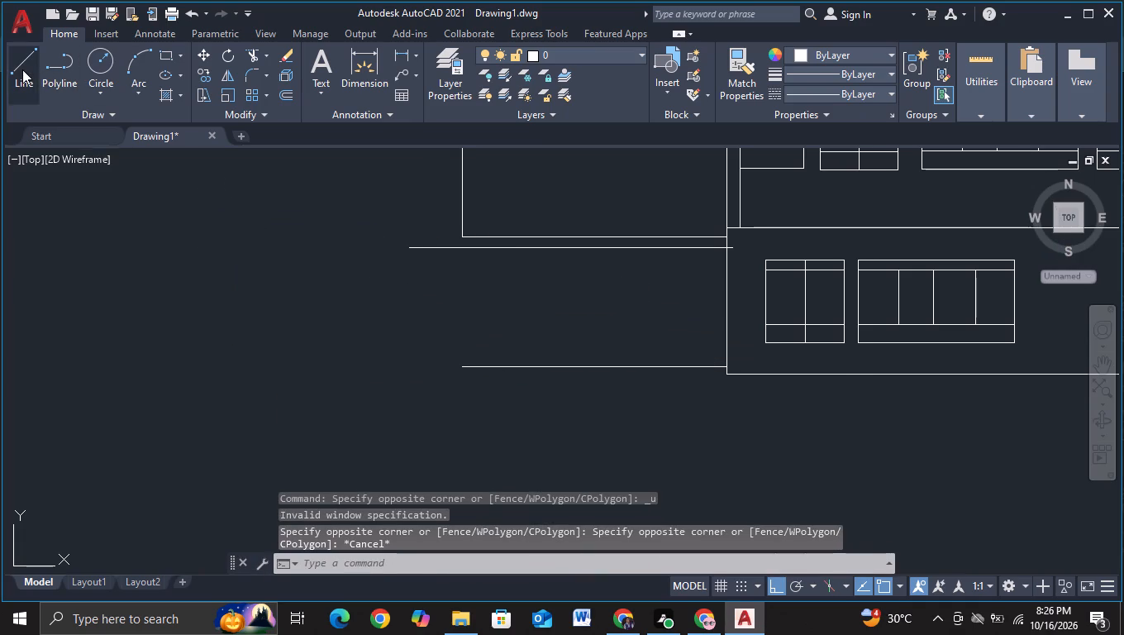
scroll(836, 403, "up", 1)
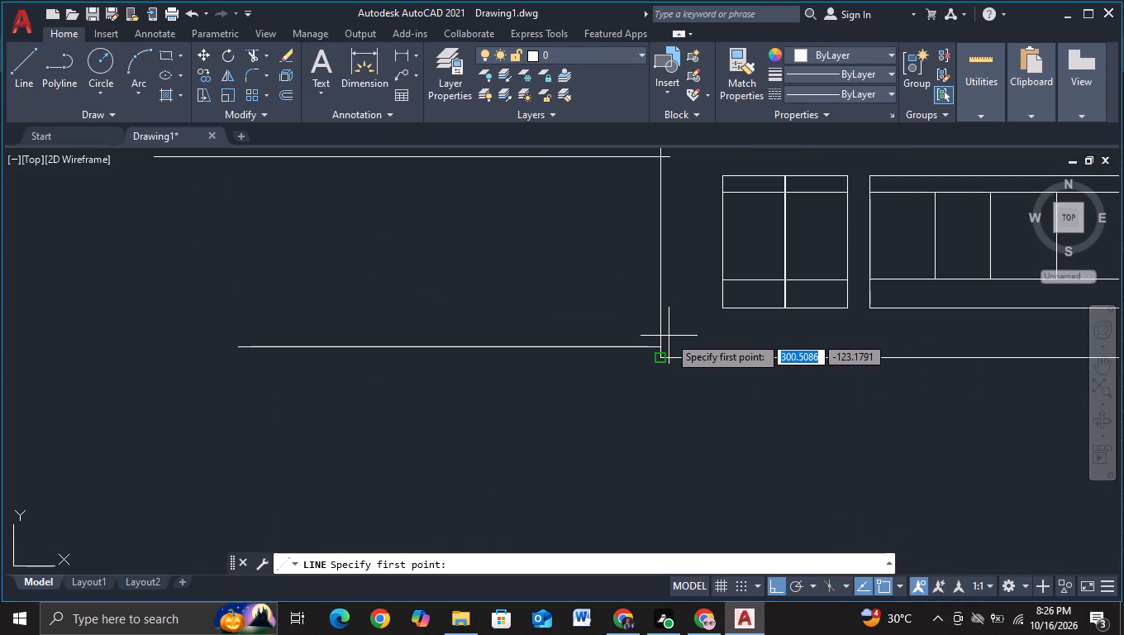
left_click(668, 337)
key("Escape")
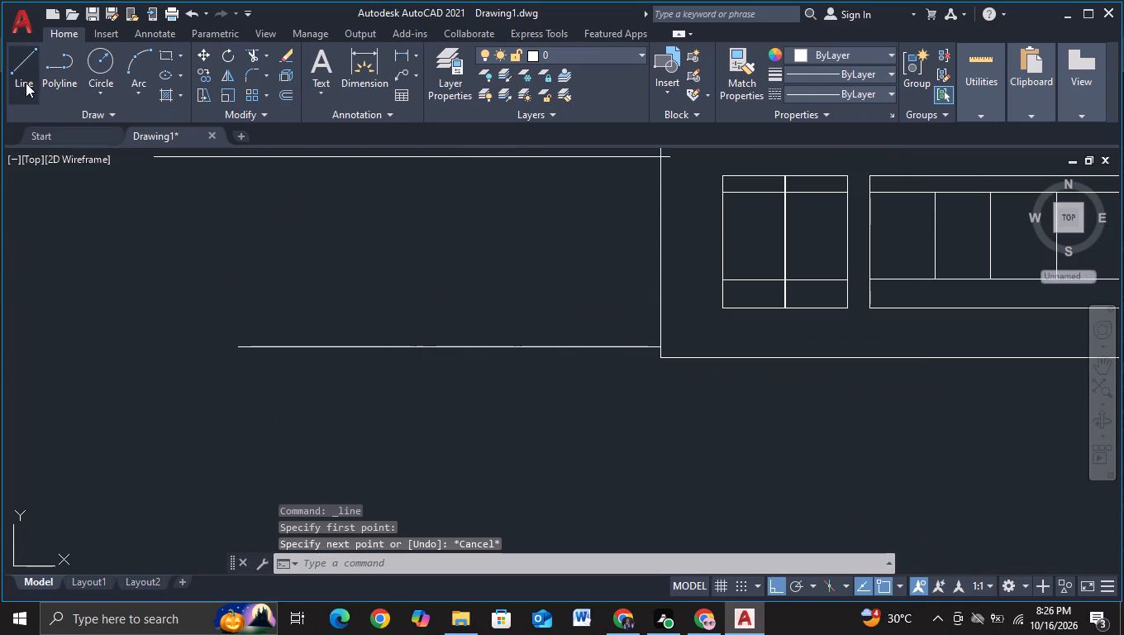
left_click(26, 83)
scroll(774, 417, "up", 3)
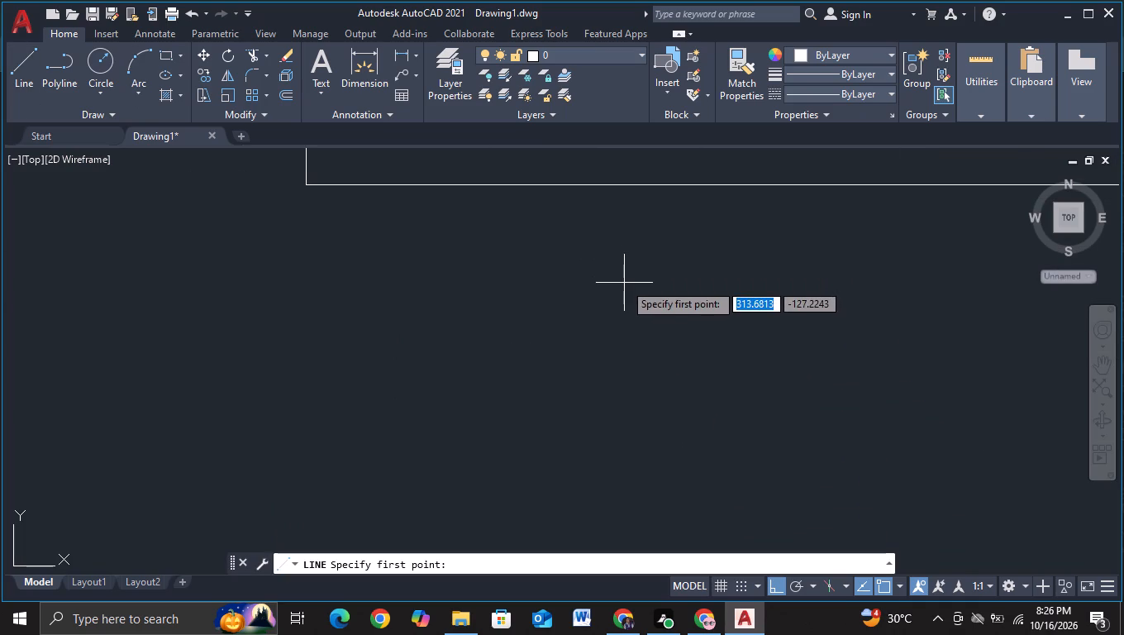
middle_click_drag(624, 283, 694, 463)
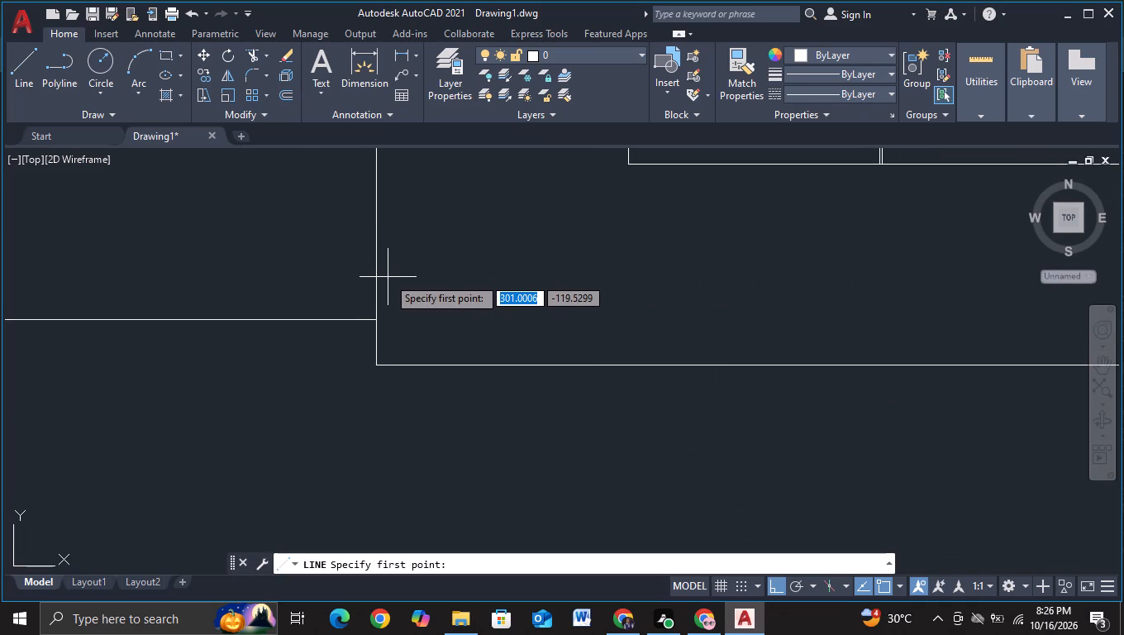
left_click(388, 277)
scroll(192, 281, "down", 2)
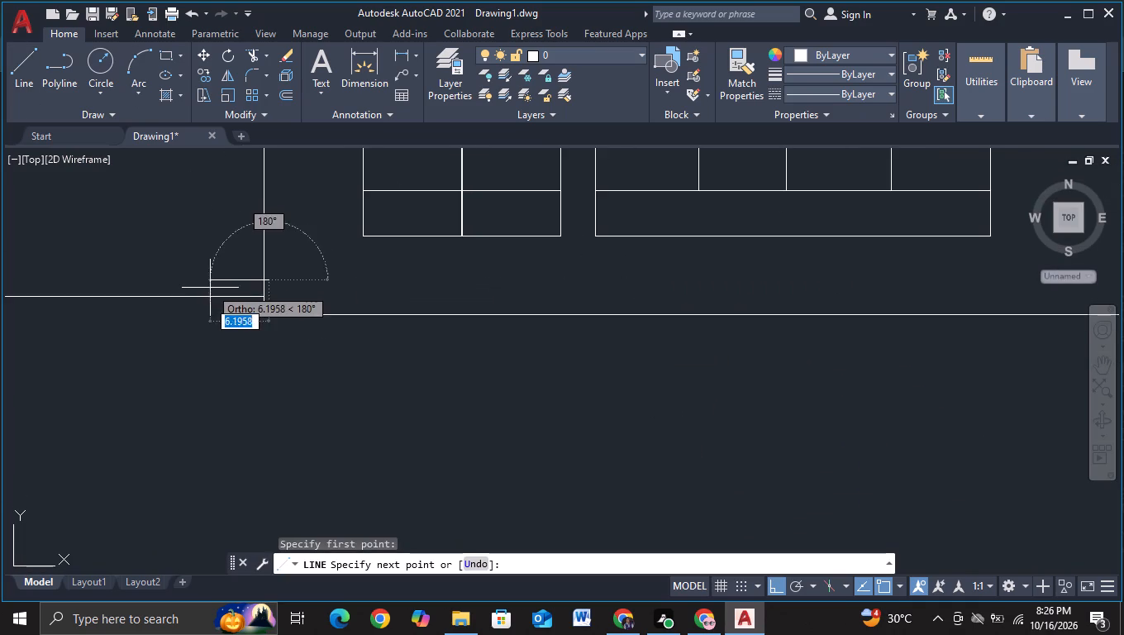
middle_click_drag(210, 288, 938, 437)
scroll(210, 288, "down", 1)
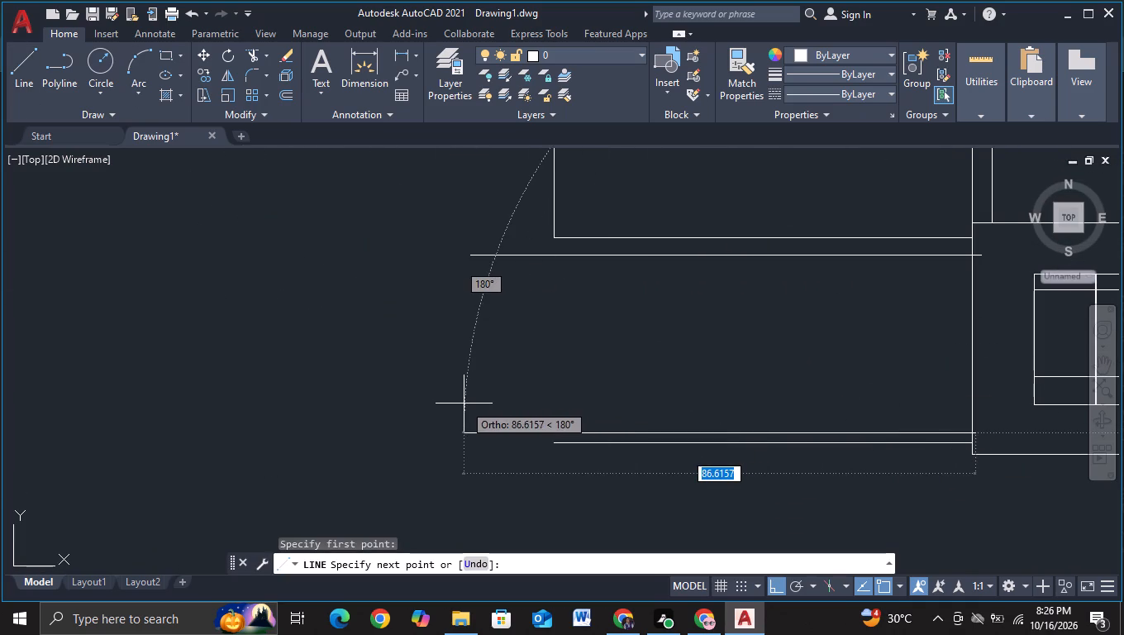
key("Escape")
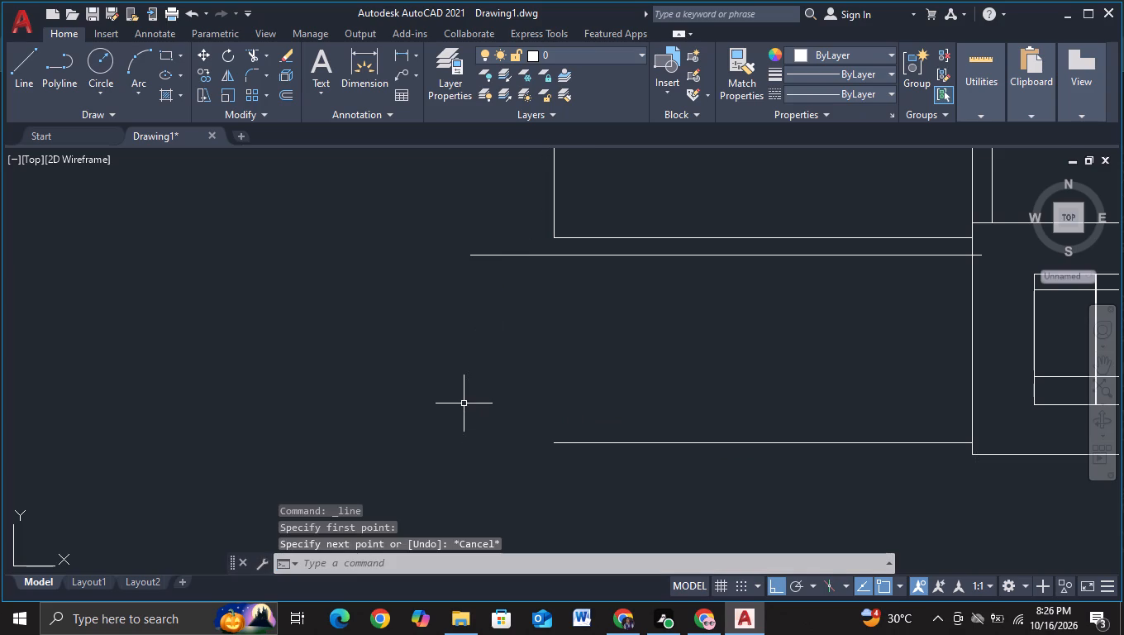
Draw a horizontal line just above the lowest band line, from inside the lower block's left wall leftward past the ends of both existing lines.
left_click(22, 88)
middle_click_drag(472, 343, 442, 334)
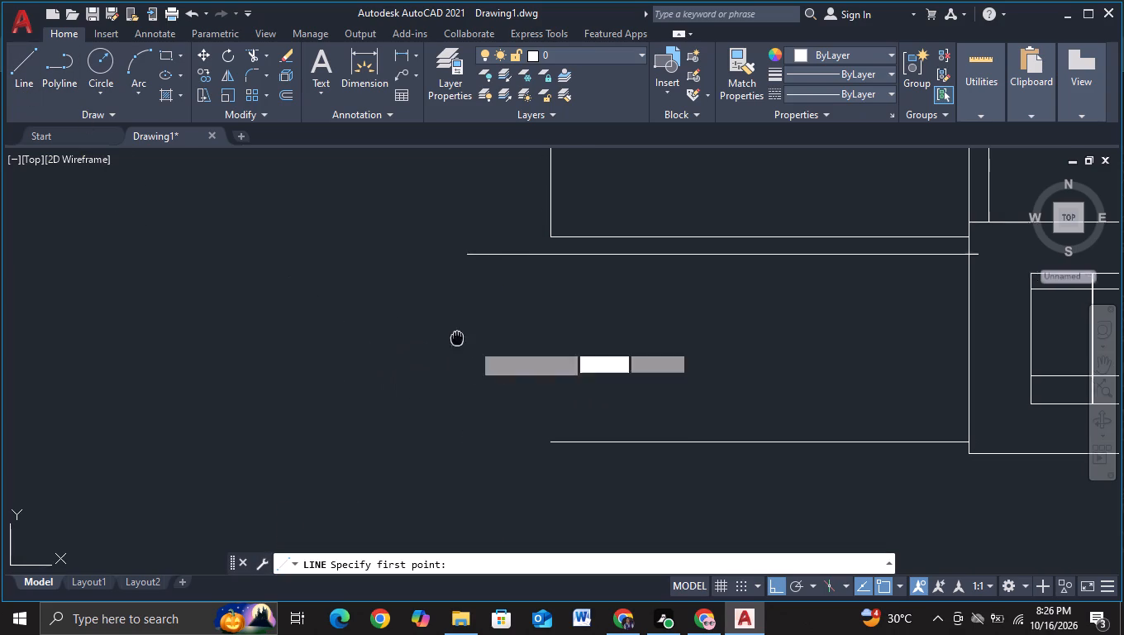
middle_click_drag(442, 334, 213, 278)
scroll(831, 389, "up", 1)
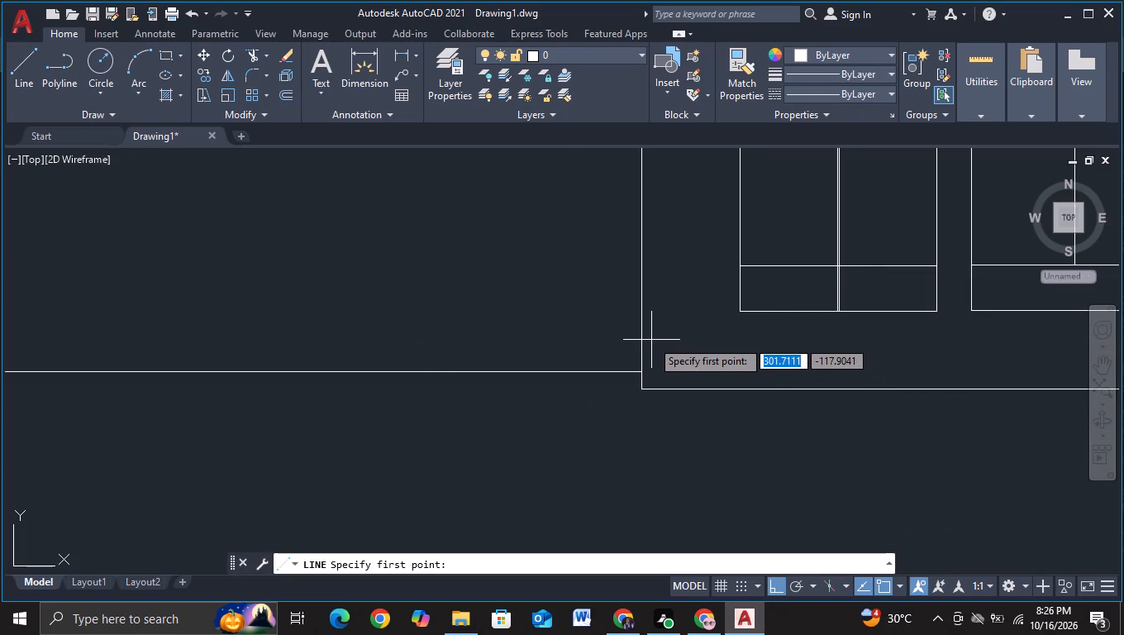
left_click(650, 340)
scroll(340, 329, "down", 2)
middle_click_drag(340, 329, 787, 388)
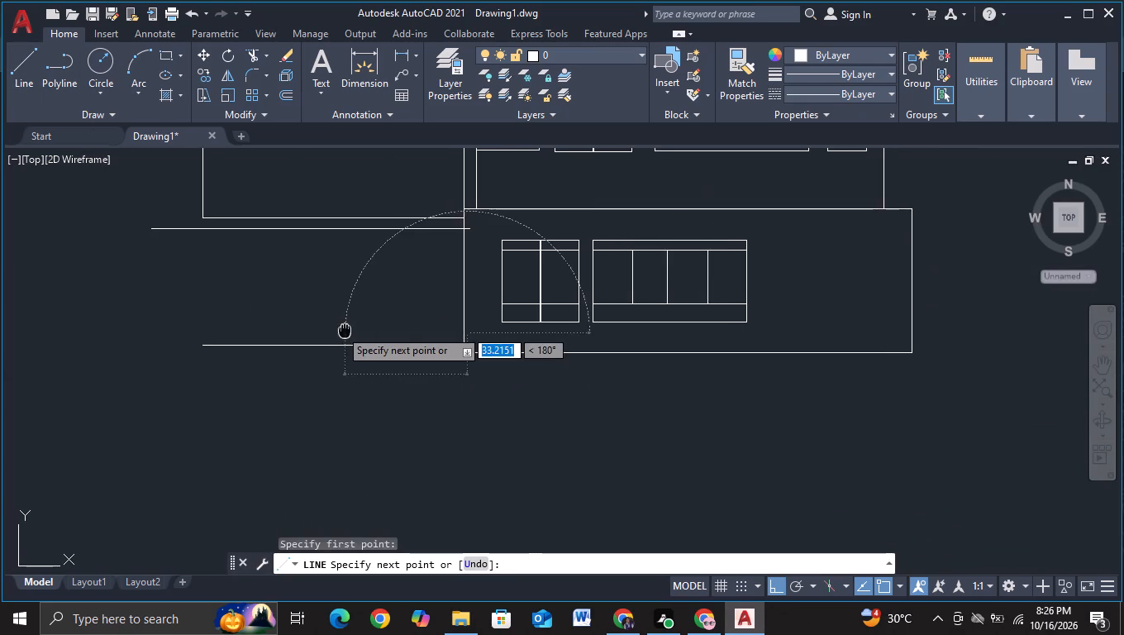
middle_click_drag(787, 388, 906, 396)
left_click(650, 391)
key("Escape")
Trim the overhangs of the two horizontal band lines at the lower block's left wall.
scroll(645, 409, "down", 1)
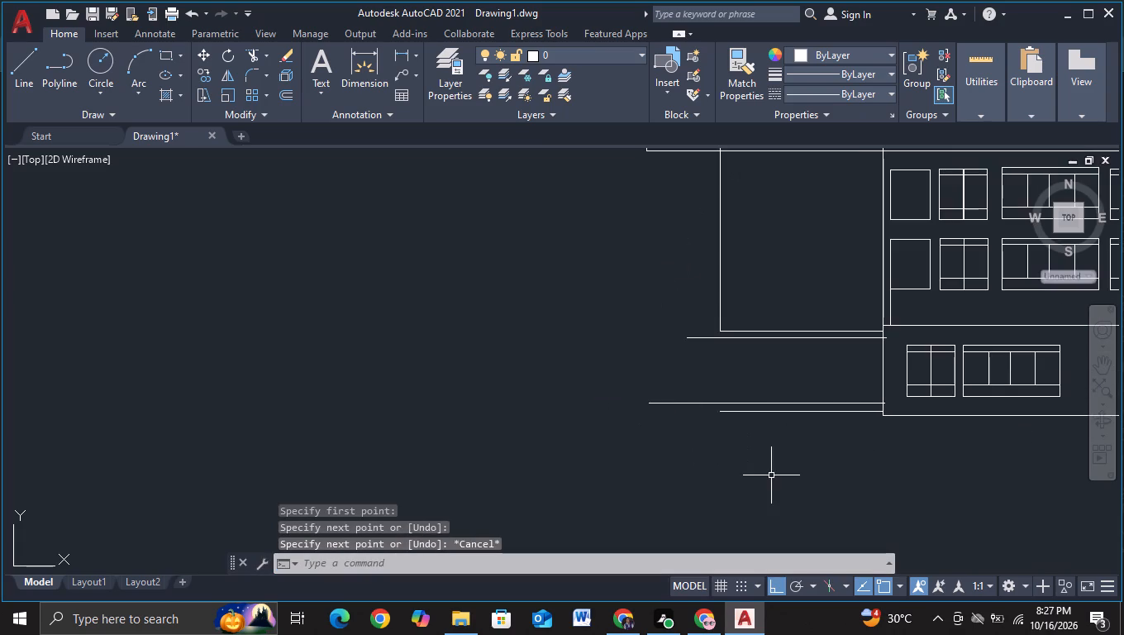
middle_click_drag(771, 475, 296, 351)
left_click(246, 55)
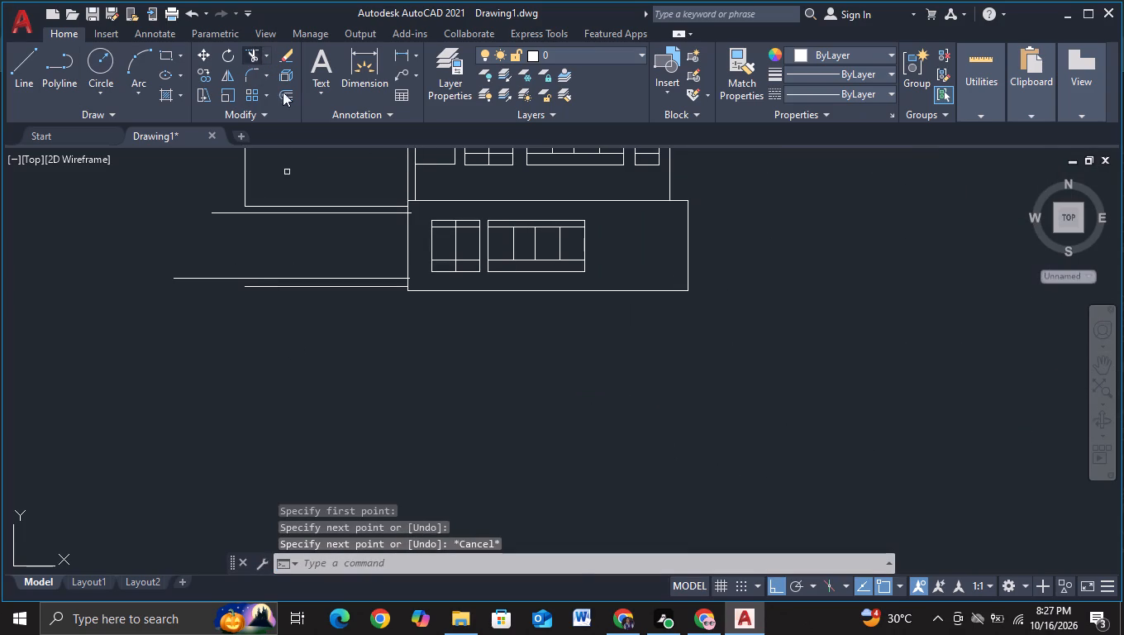
scroll(428, 179, "up", 2)
left_click(383, 264)
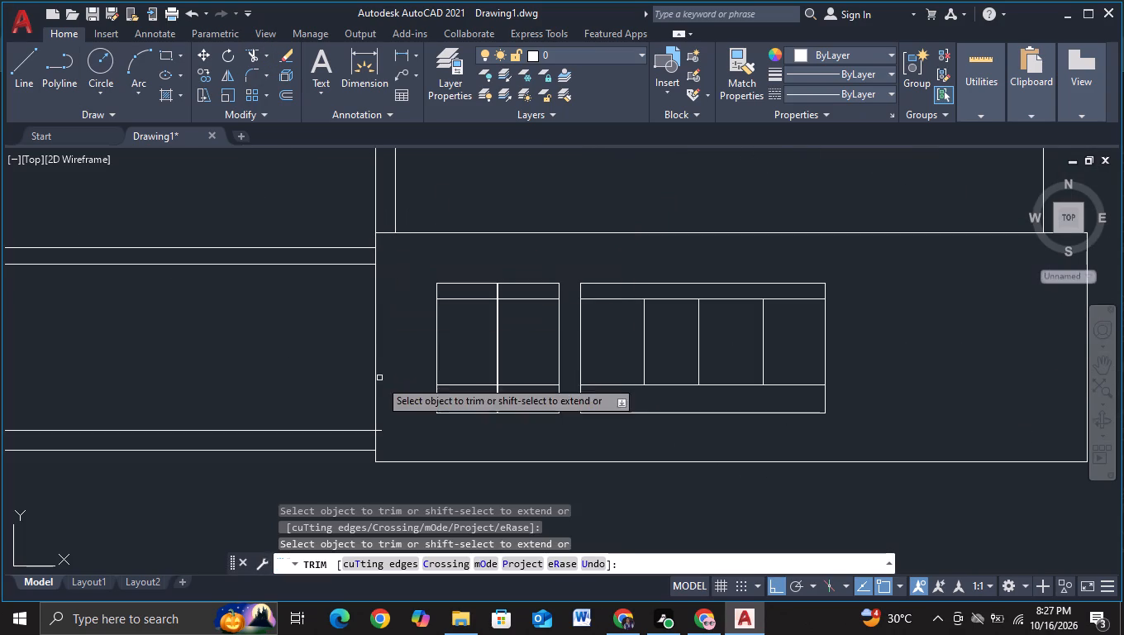
left_click(380, 432)
Trim the upper end of the outline's left vertical line where it runs into the truss-filled wing, back to the wing's bottom edge.
middle_click_drag(221, 324, 717, 333)
scroll(717, 333, "down", 1)
middle_click_drag(713, 335, 641, 298)
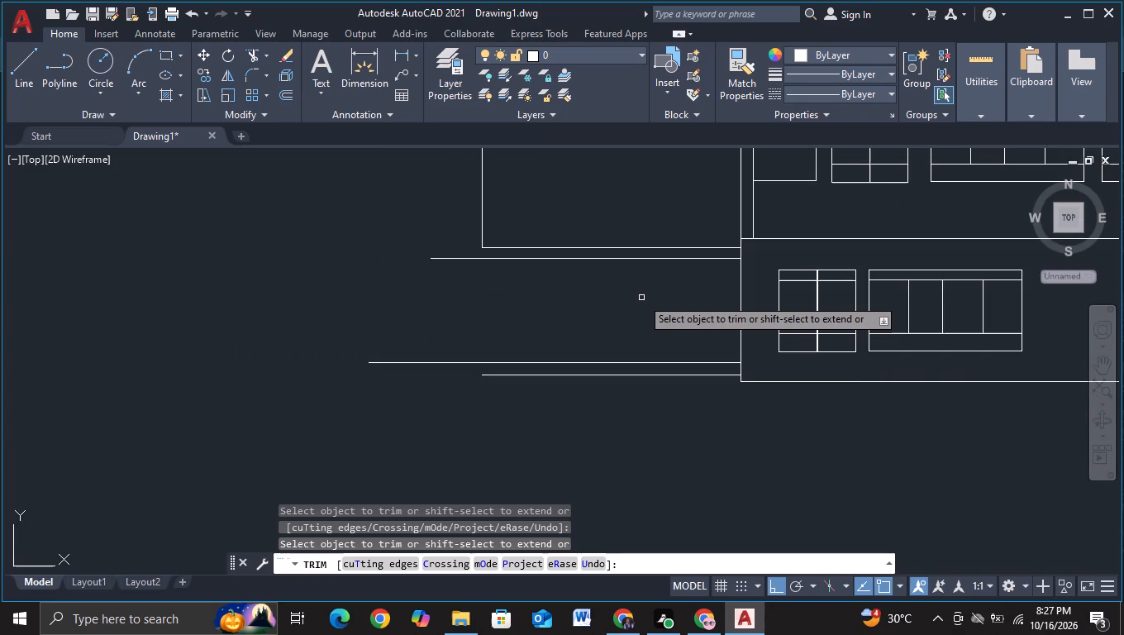
scroll(641, 298, "down", 1)
middle_click_drag(641, 298, 680, 333)
scroll(641, 298, "down", 1)
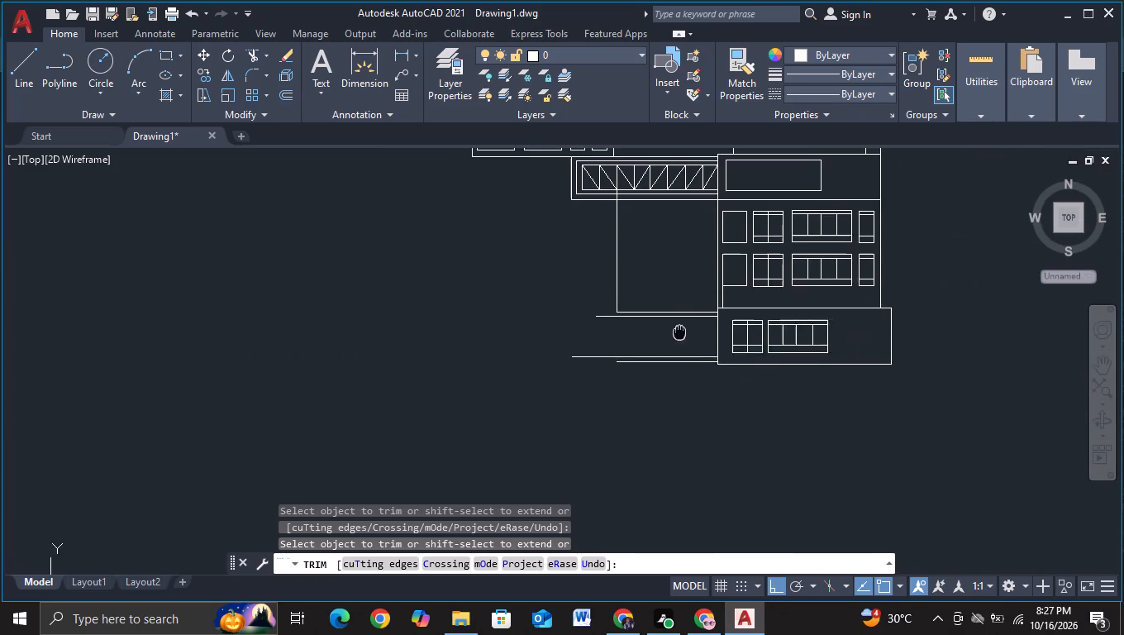
middle_click_drag(680, 333, 684, 339)
middle_click_drag(662, 332, 638, 356)
scroll(597, 232, "up", 4)
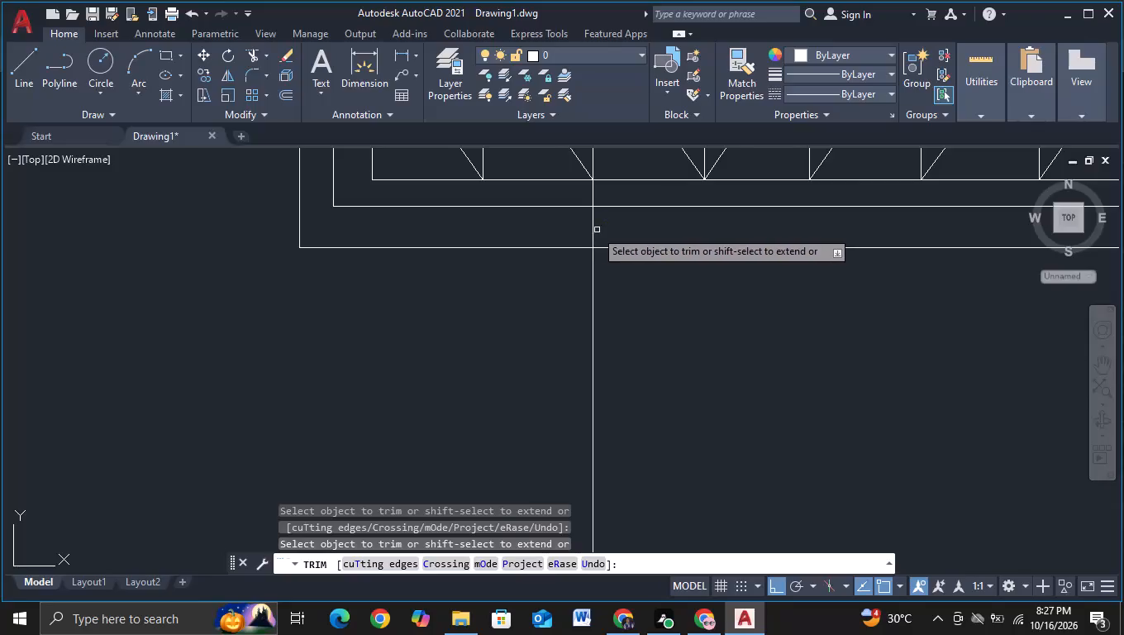
left_click(591, 230)
left_click(594, 193)
scroll(639, 308, "down", 2)
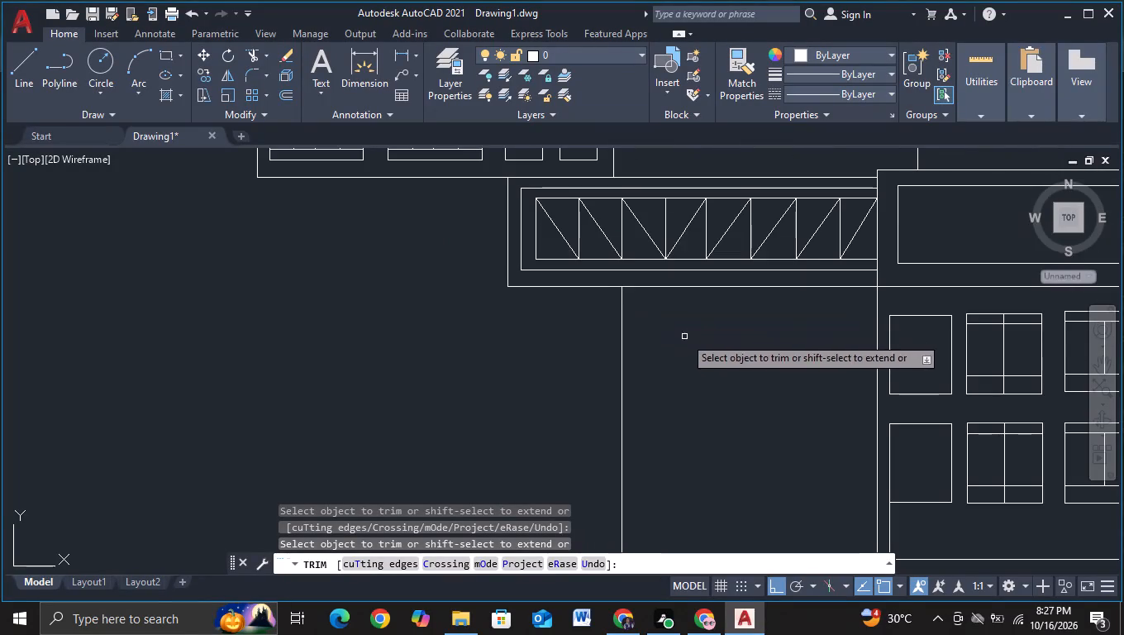
middle_click_drag(691, 347, 677, 304)
scroll(676, 303, "down", 2)
middle_click_drag(681, 317, 645, 306)
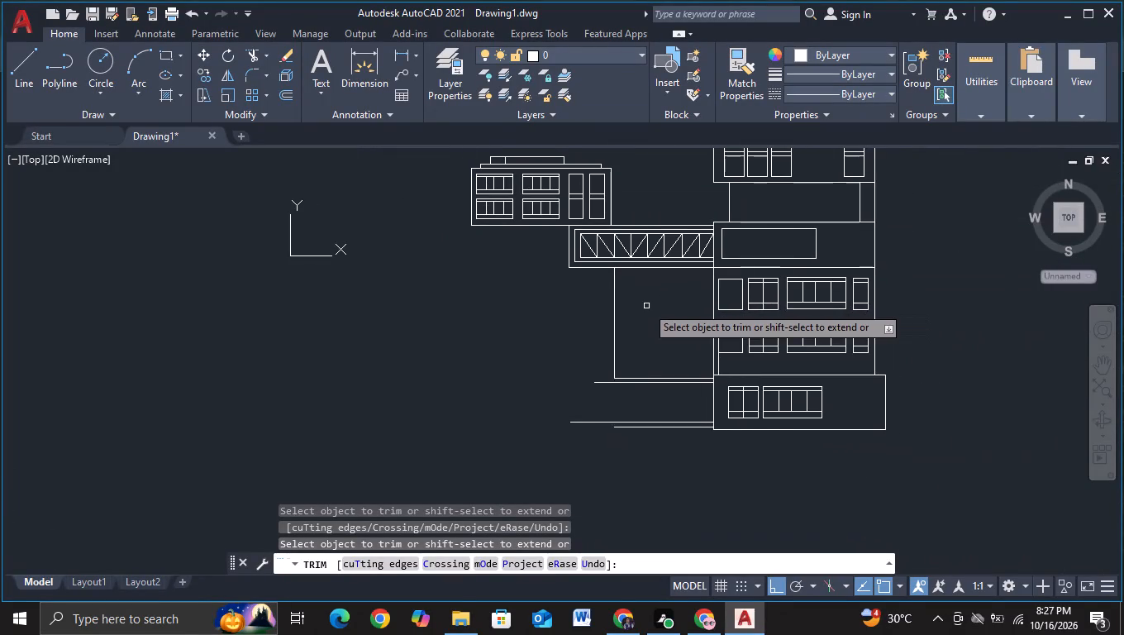
key("Escape")
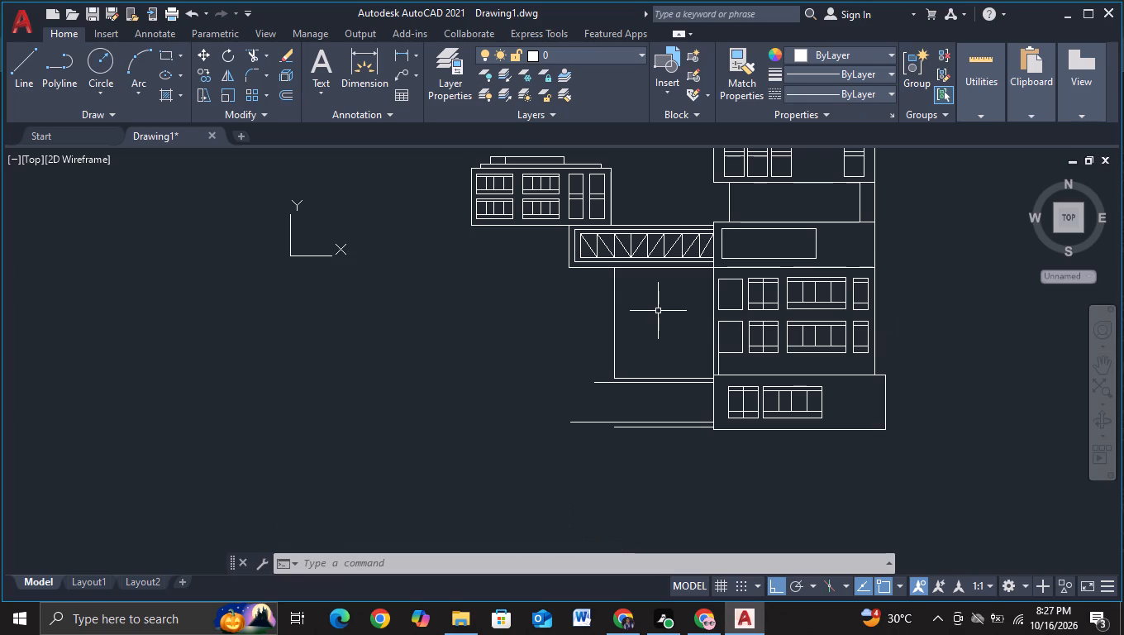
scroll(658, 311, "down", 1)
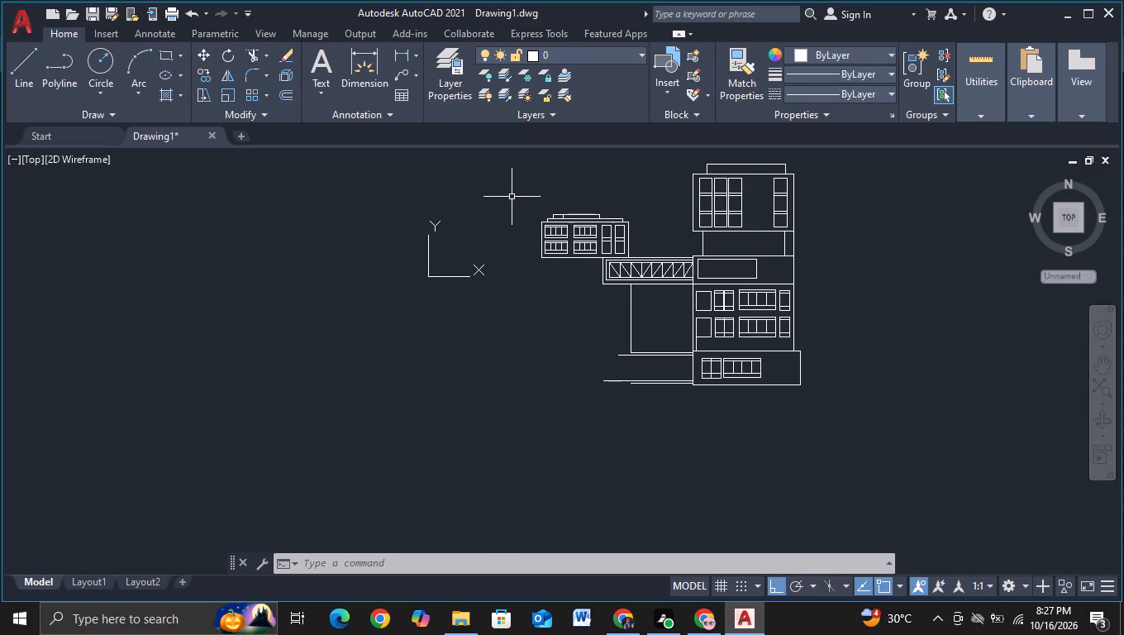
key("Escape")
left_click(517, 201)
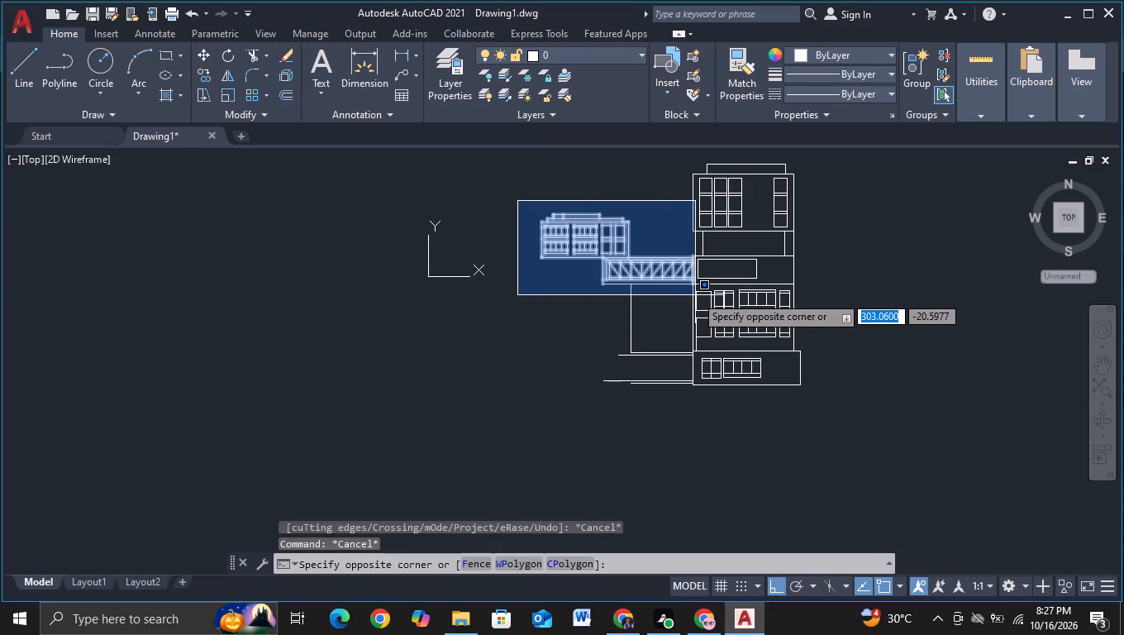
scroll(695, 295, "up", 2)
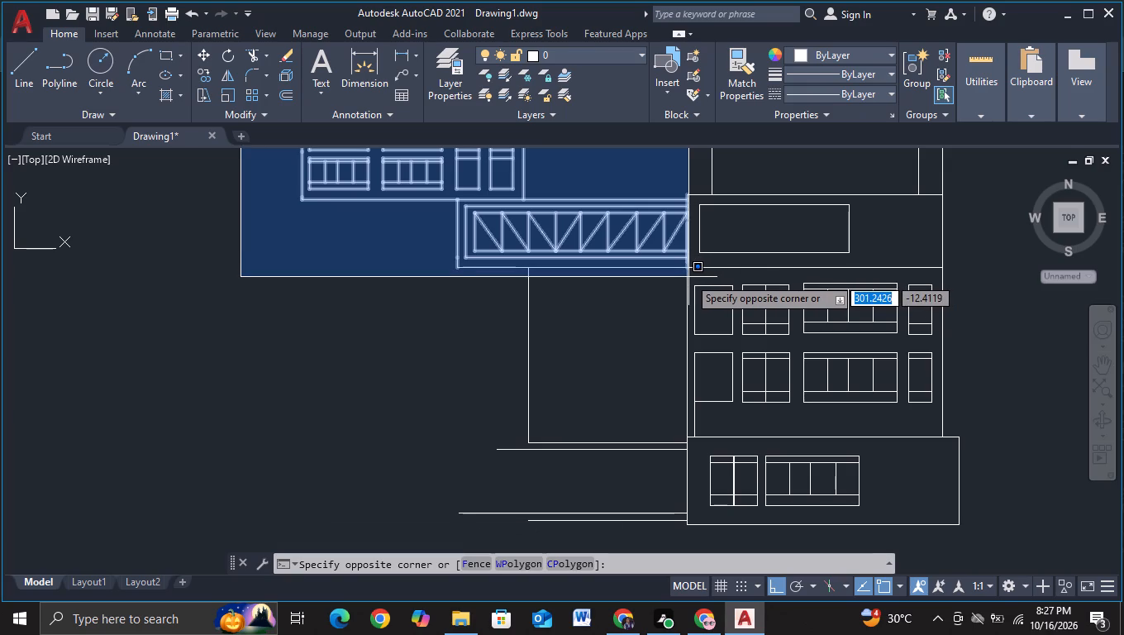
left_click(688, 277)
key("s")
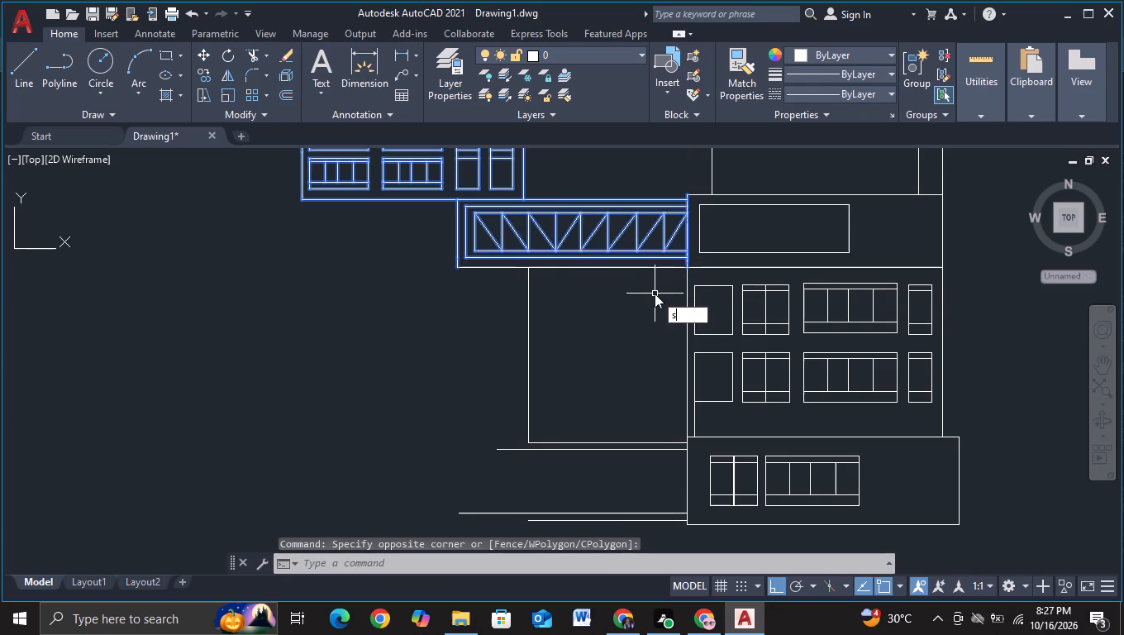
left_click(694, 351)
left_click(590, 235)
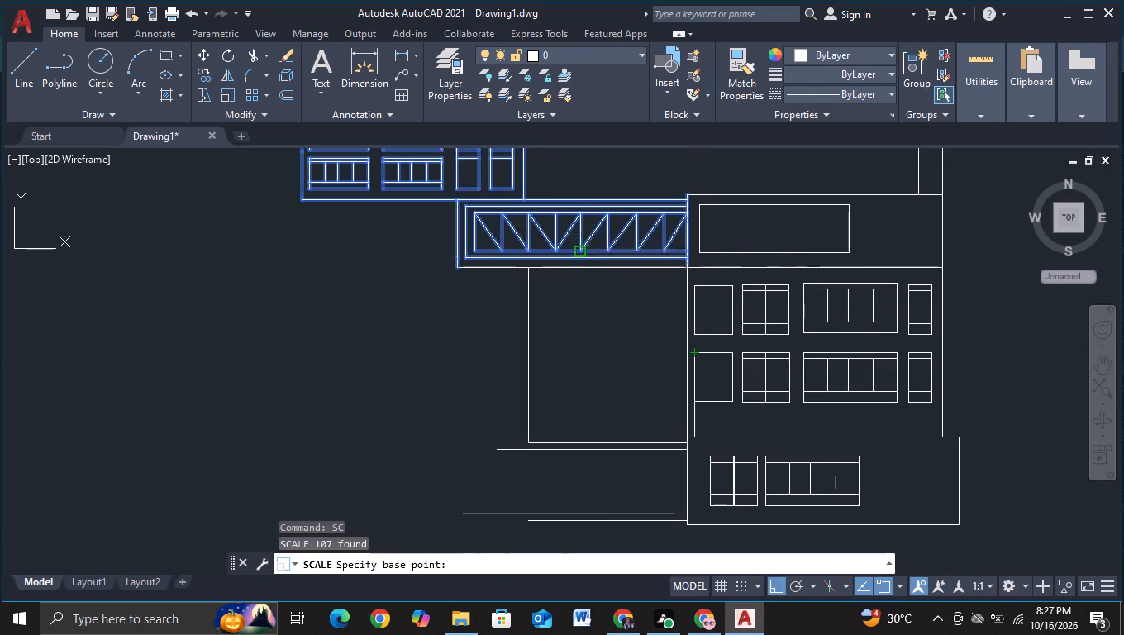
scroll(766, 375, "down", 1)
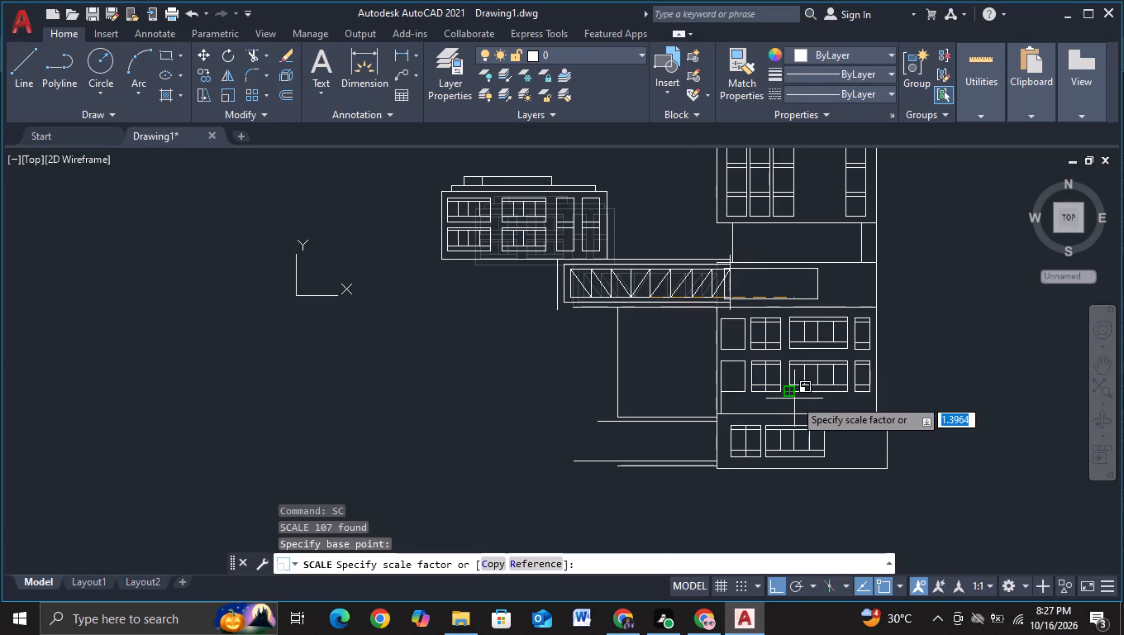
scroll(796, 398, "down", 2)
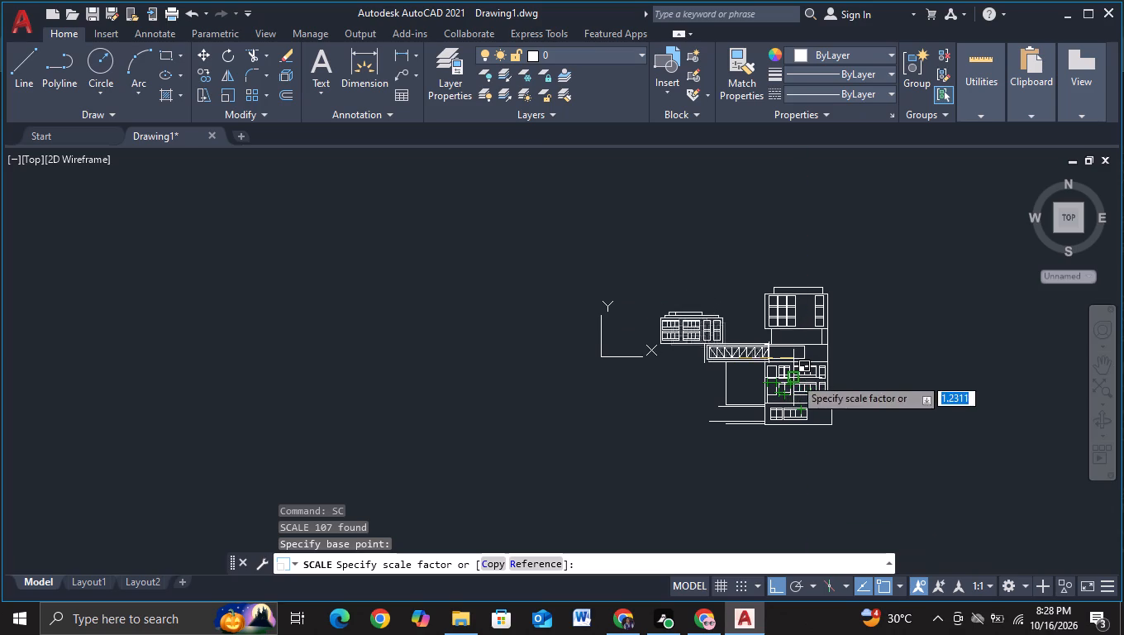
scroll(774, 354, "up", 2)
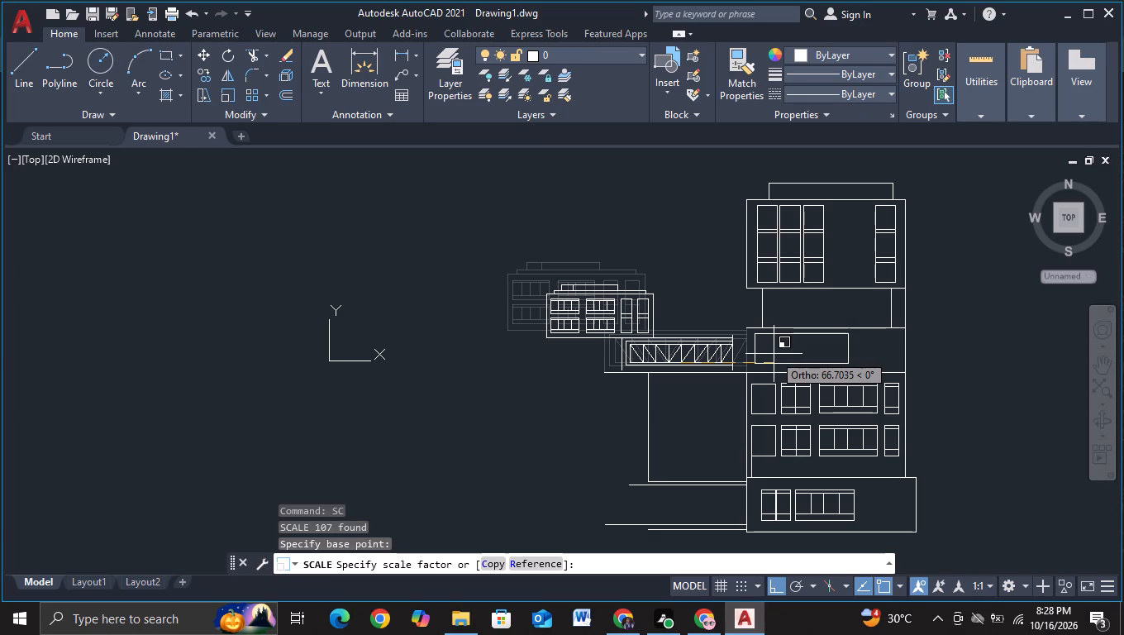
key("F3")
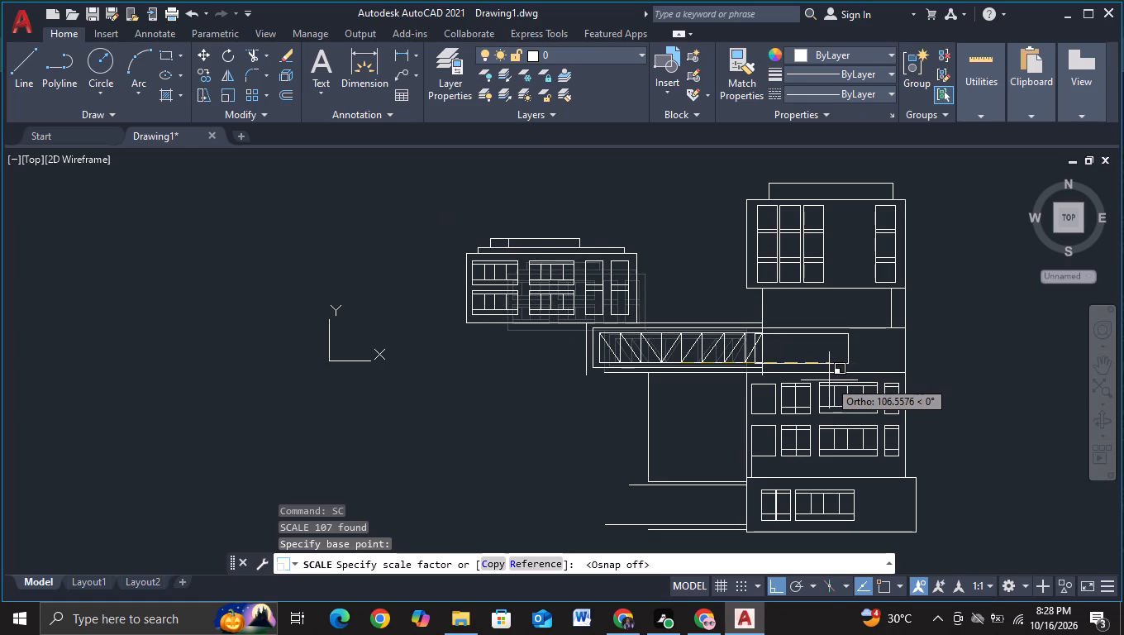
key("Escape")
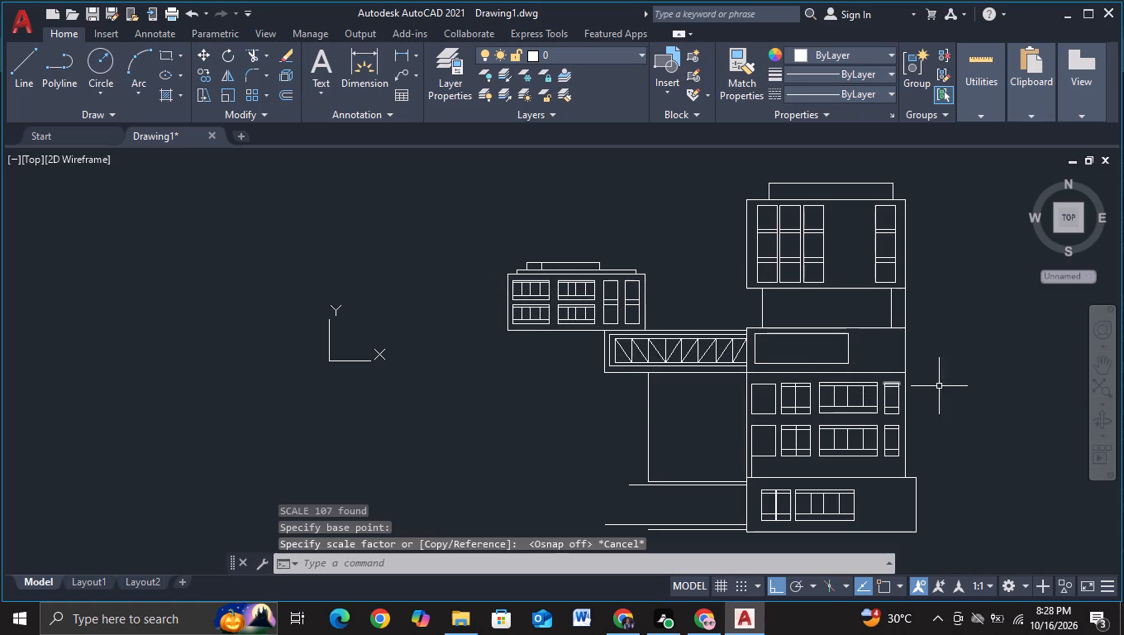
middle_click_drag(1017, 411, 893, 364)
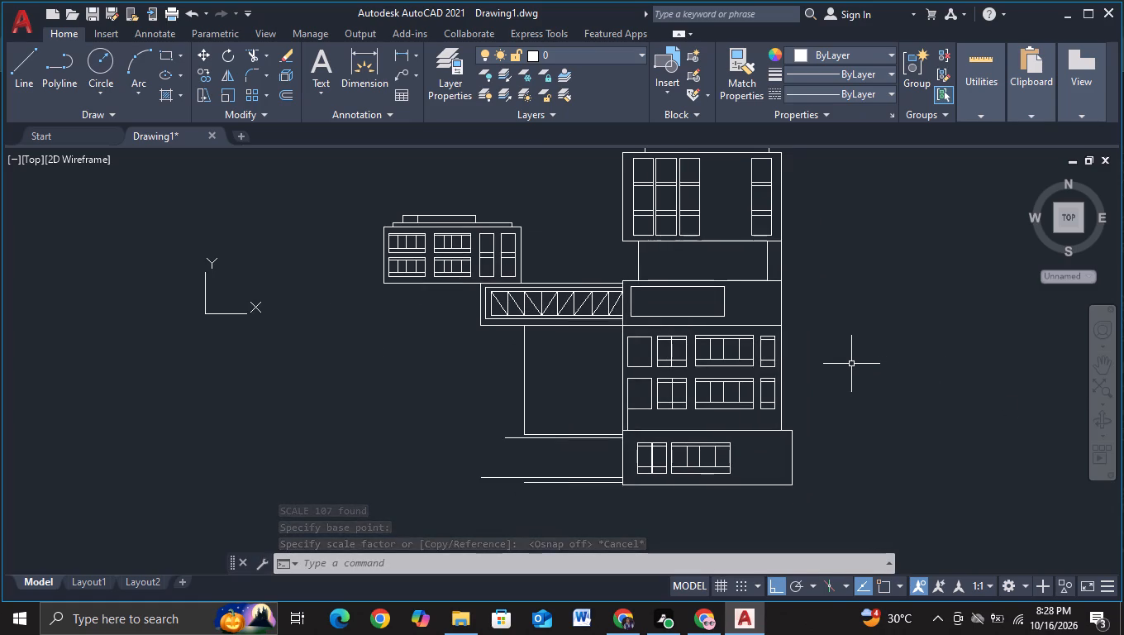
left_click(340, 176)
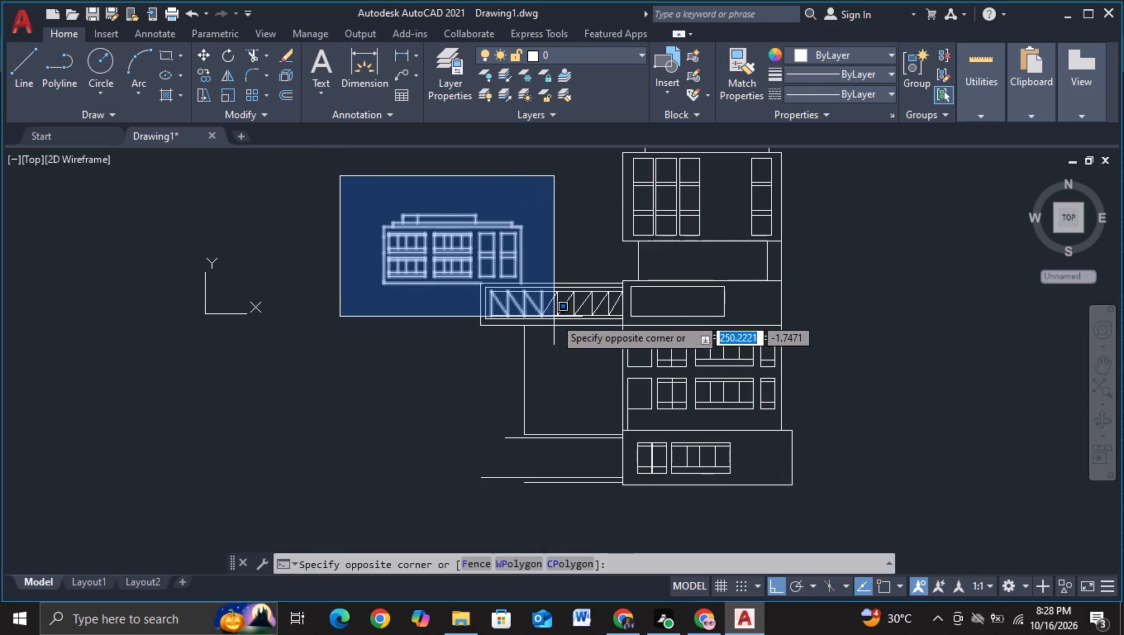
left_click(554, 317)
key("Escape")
Scale up the whole panelled block above the truss-filled wing, using a base point between its two tall panels.
left_click(350, 165)
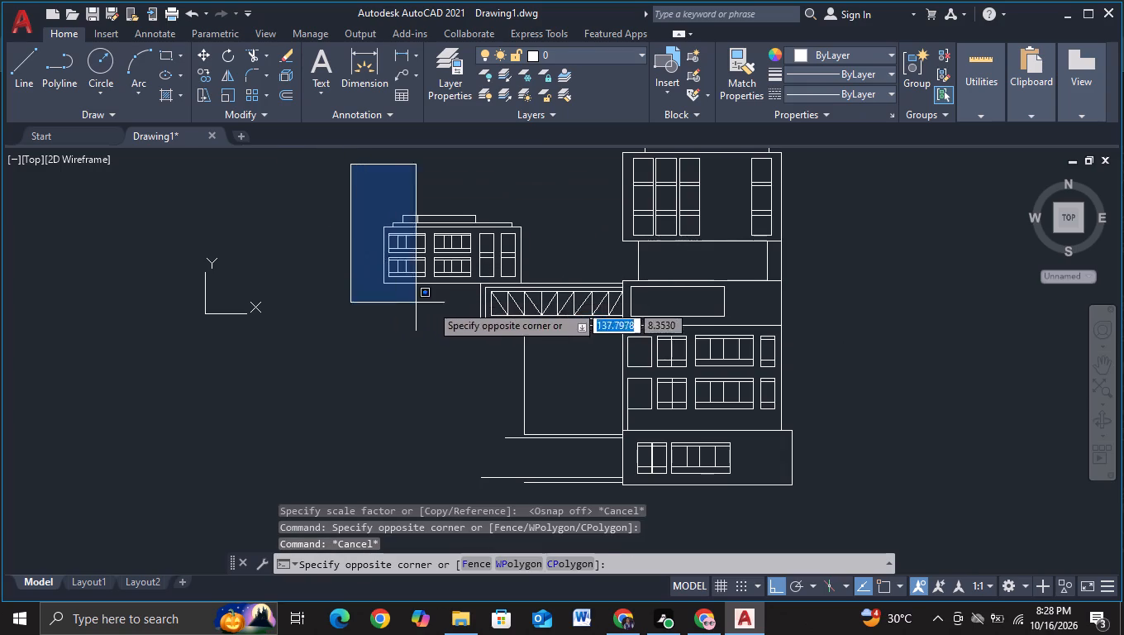
scroll(521, 284, "up", 2)
left_click(538, 284)
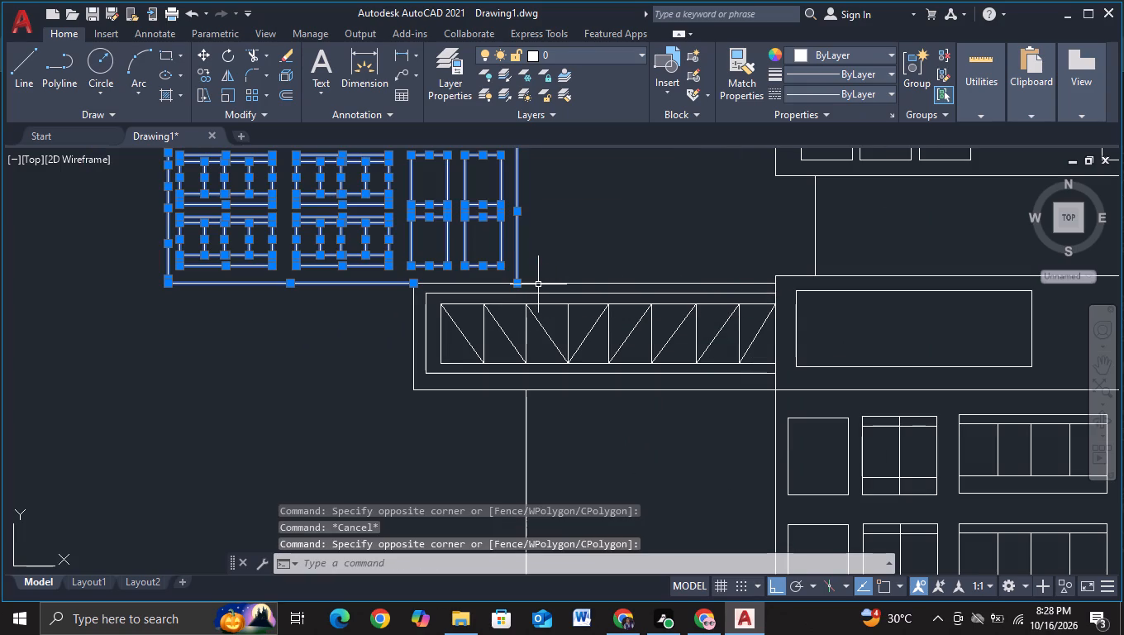
key("s")
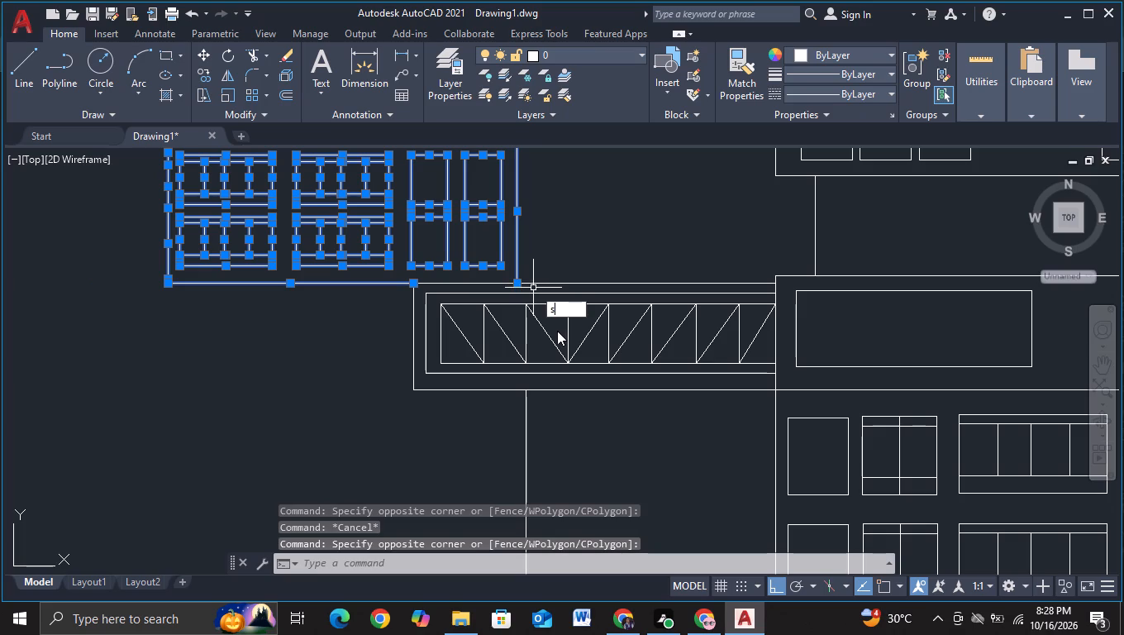
left_click(560, 337)
left_click_drag(453, 227, 521, 294)
scroll(547, 298, "down", 2)
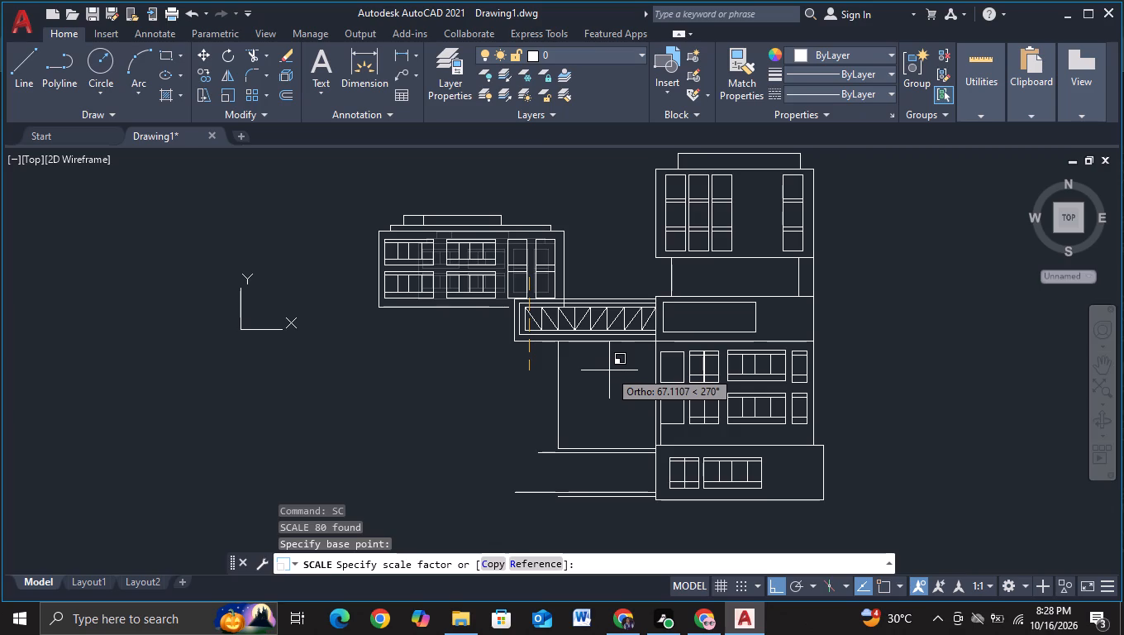
left_click(609, 370)
scroll(599, 366, "up", 2)
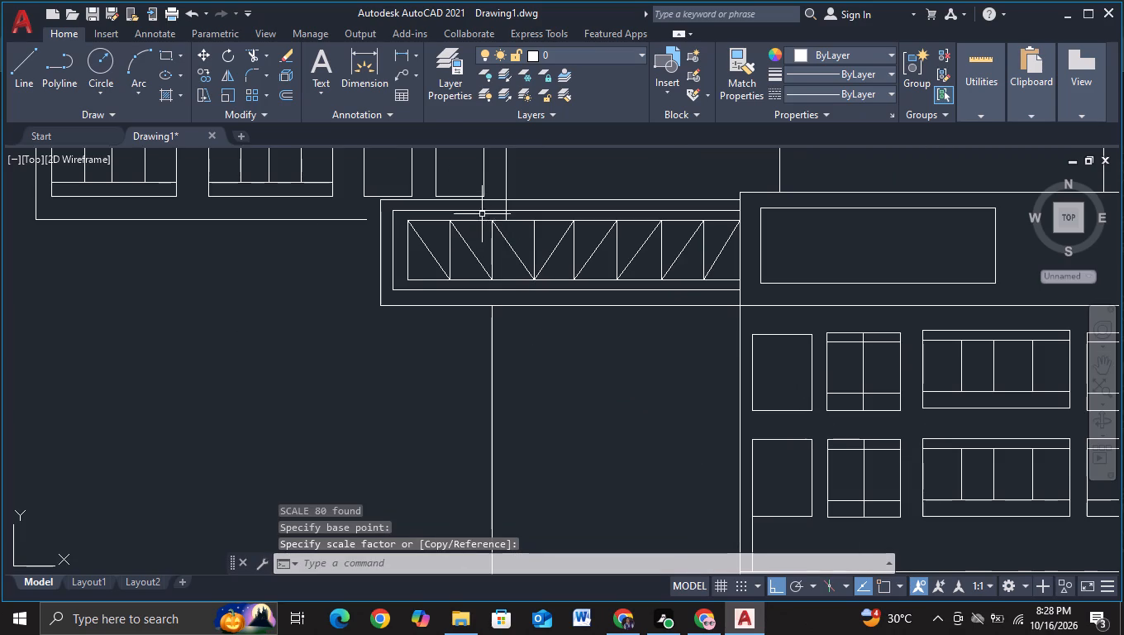
middle_click_drag(483, 205, 496, 278)
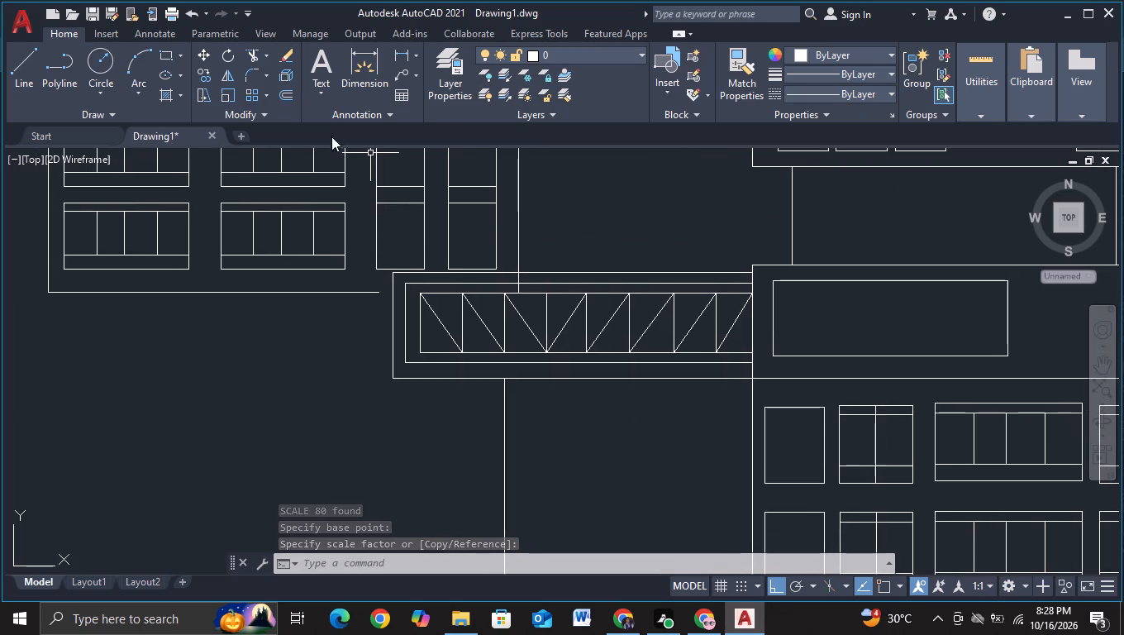
Trim the truss wing's outer top edge beneath the panelled block, and the block's right wall where it runs below that edge.
left_click(250, 60)
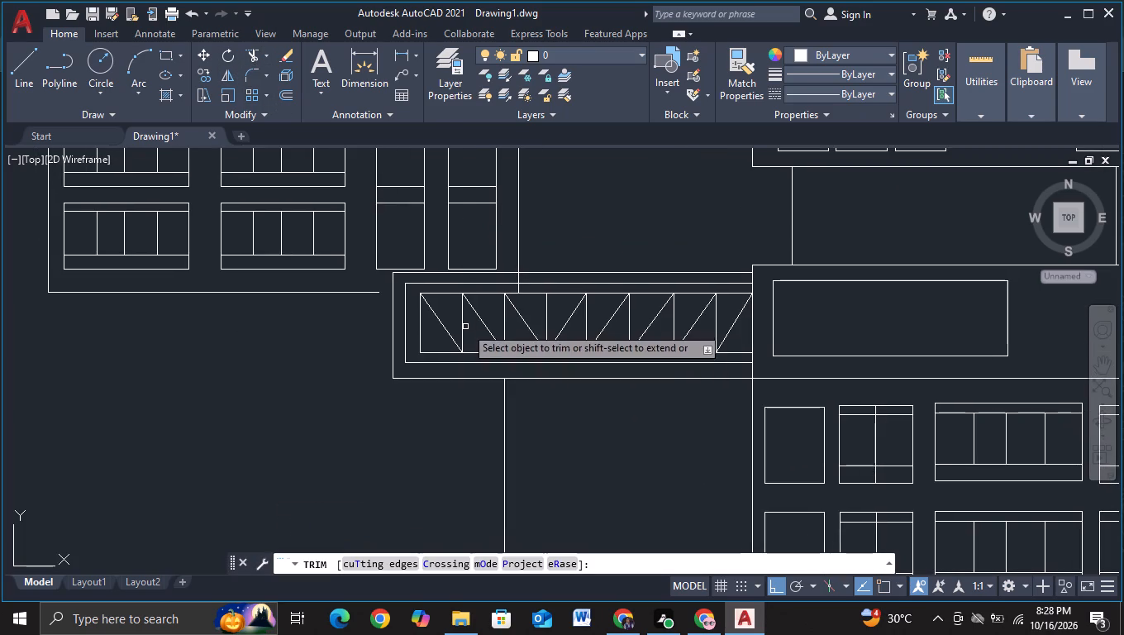
left_click(433, 273)
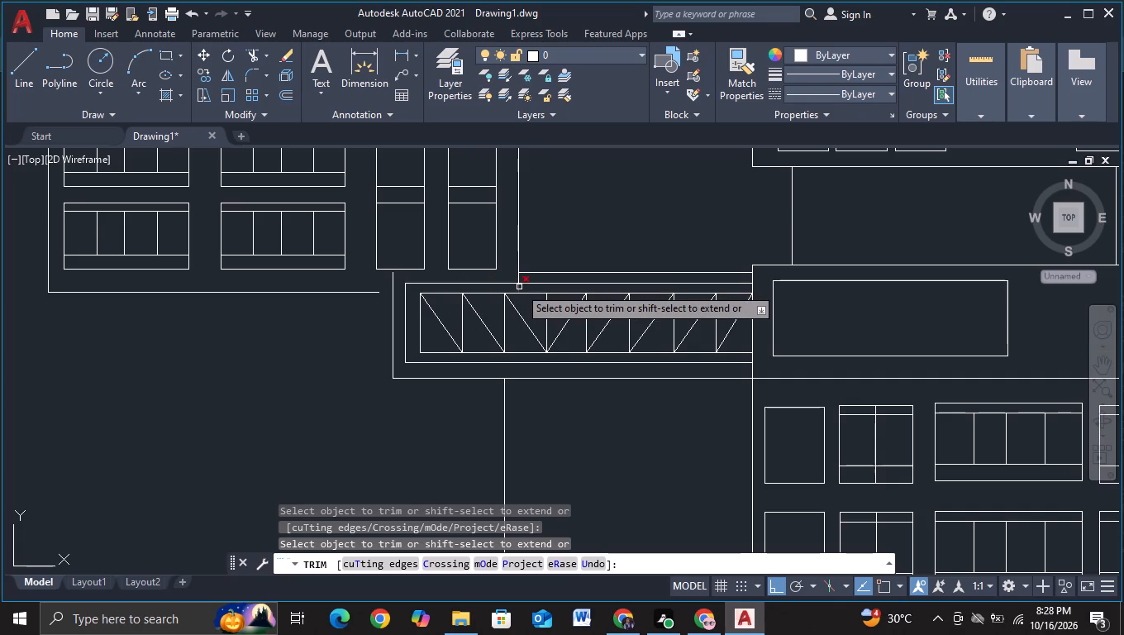
left_click(518, 279)
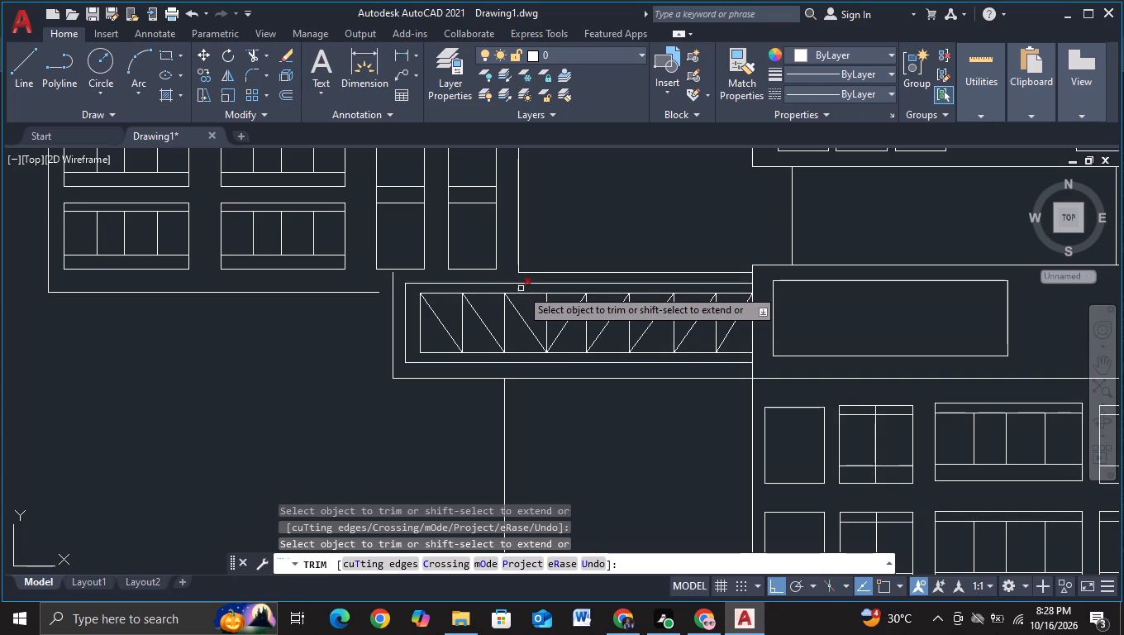
left_click(521, 289)
key("Escape")
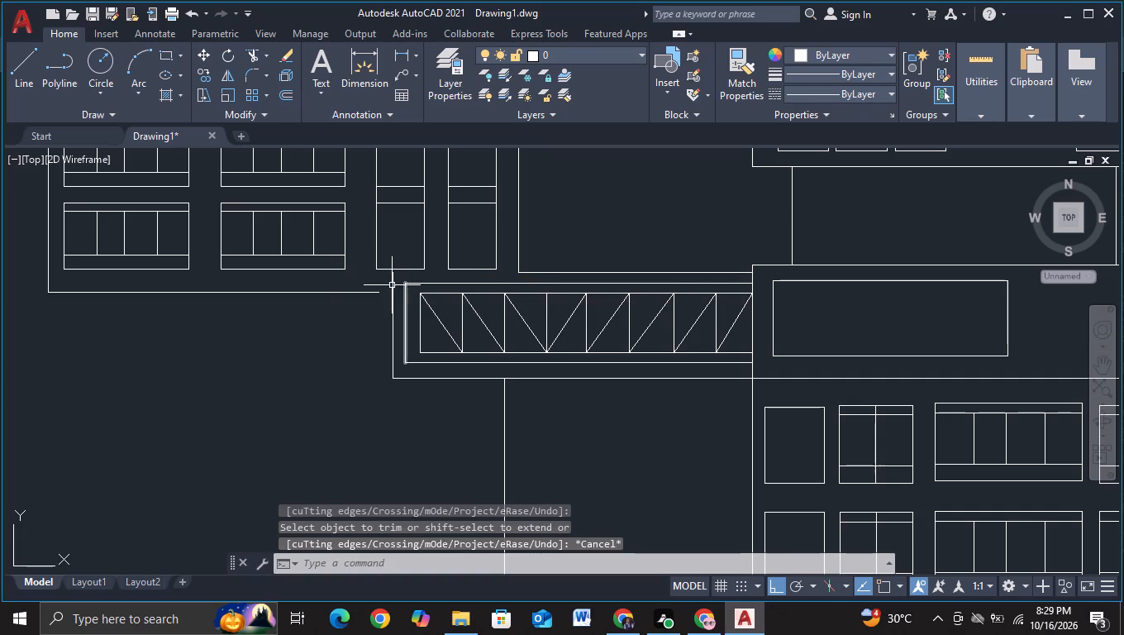
Extend the panelled block's bottom edge rightward to meet the truss wing's outer left edge.
key("e")
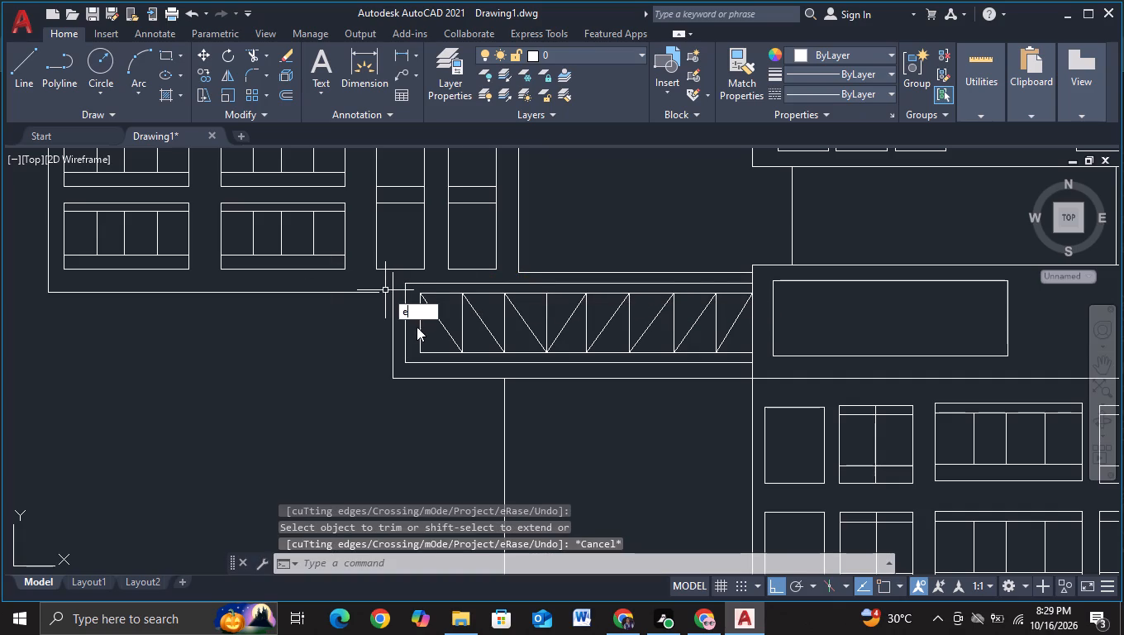
left_click(422, 341)
left_click(374, 294)
key("Escape")
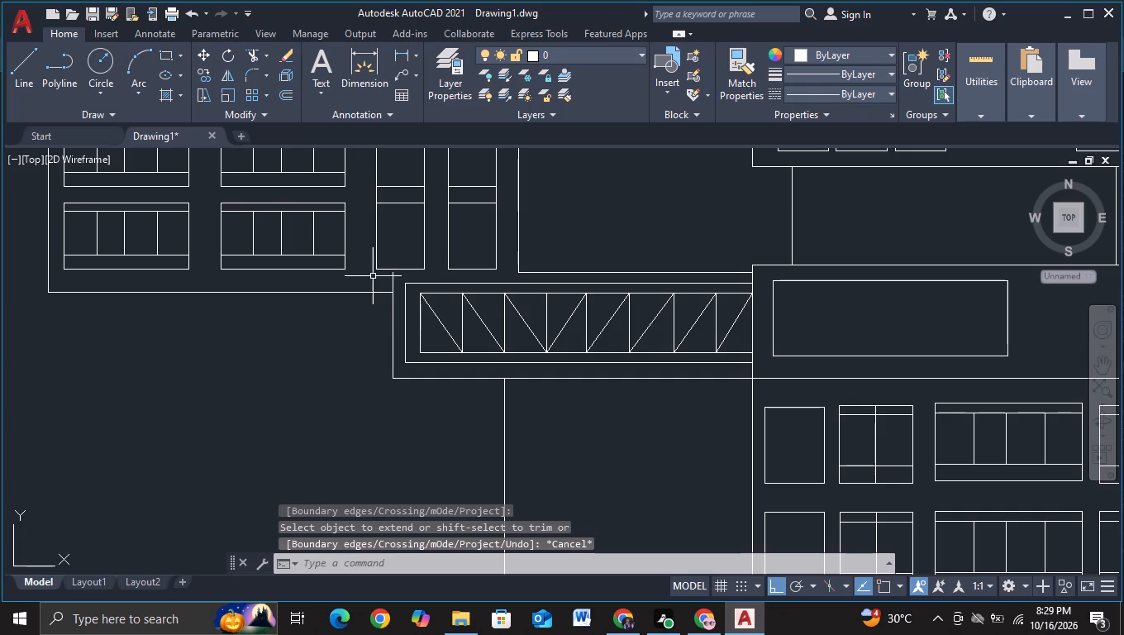
Trim the stub of the wing's outer left edge that rises above the panelled block's bottom line.
left_click(250, 57)
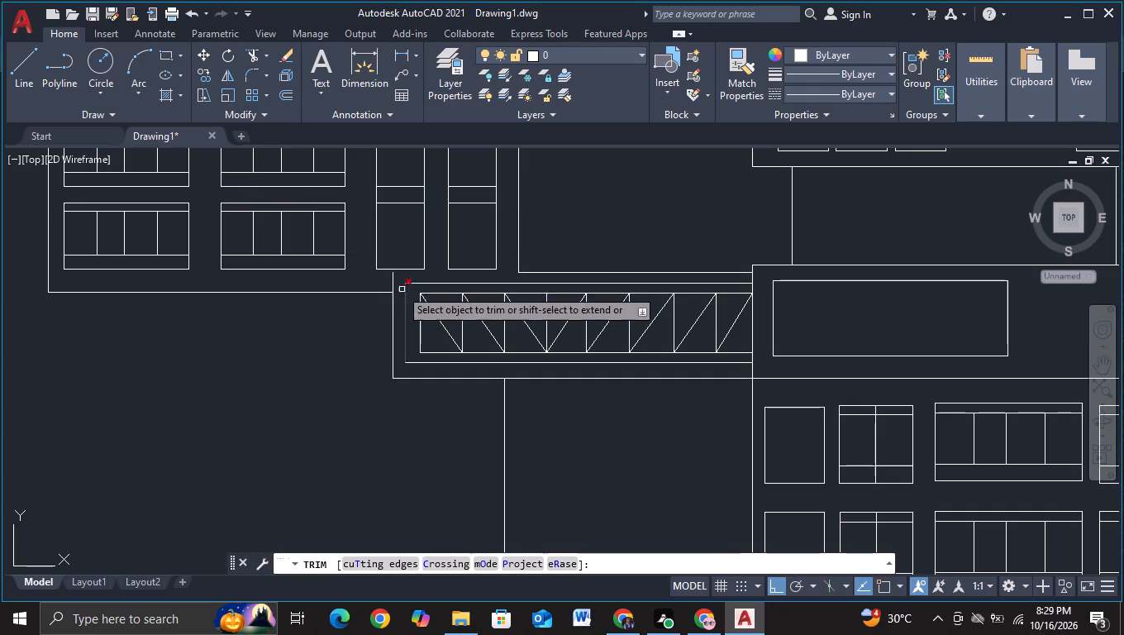
left_click(392, 284)
middle_click_drag(585, 436, 582, 435)
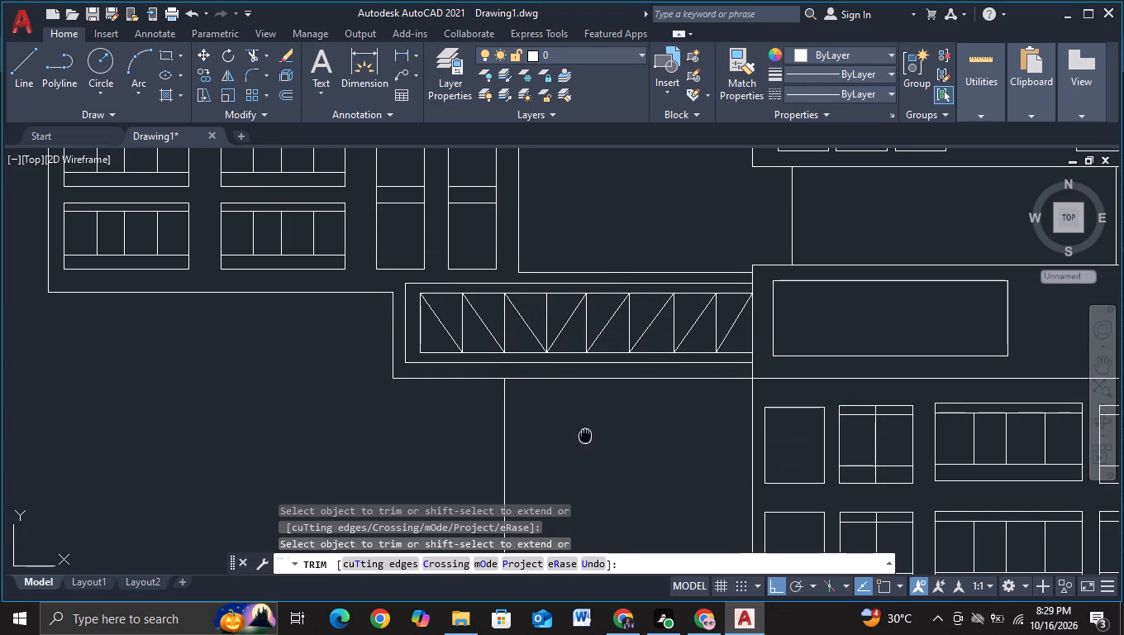
middle_click_drag(582, 435, 510, 408)
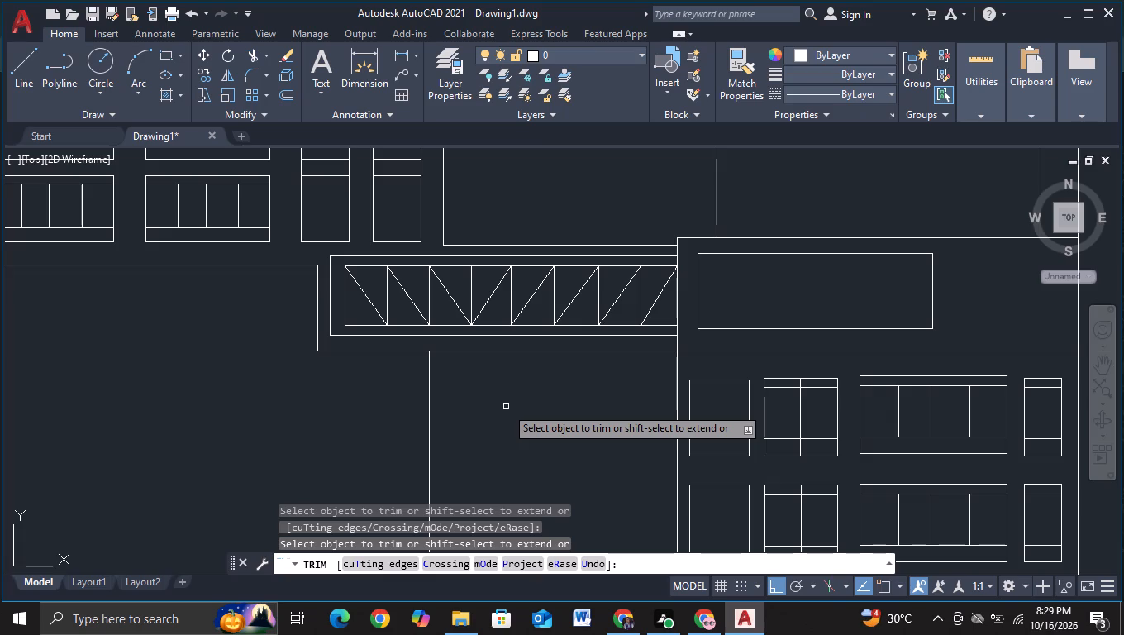
scroll(506, 407, "down", 1)
middle_click_drag(512, 409, 511, 408)
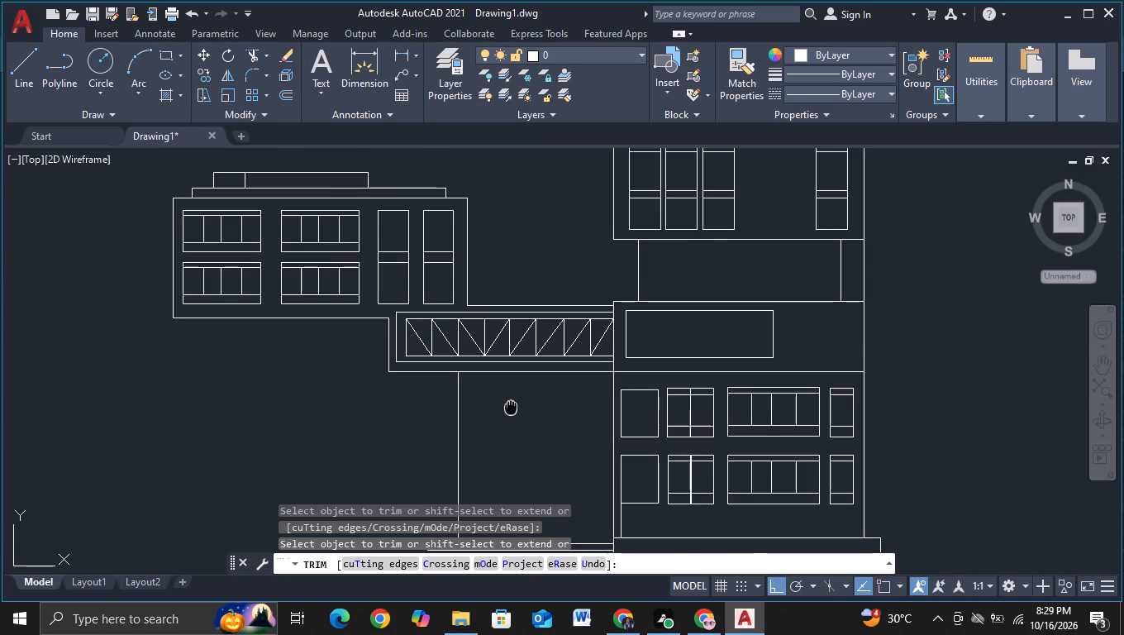
middle_click_drag(511, 408, 502, 378)
key("Escape")
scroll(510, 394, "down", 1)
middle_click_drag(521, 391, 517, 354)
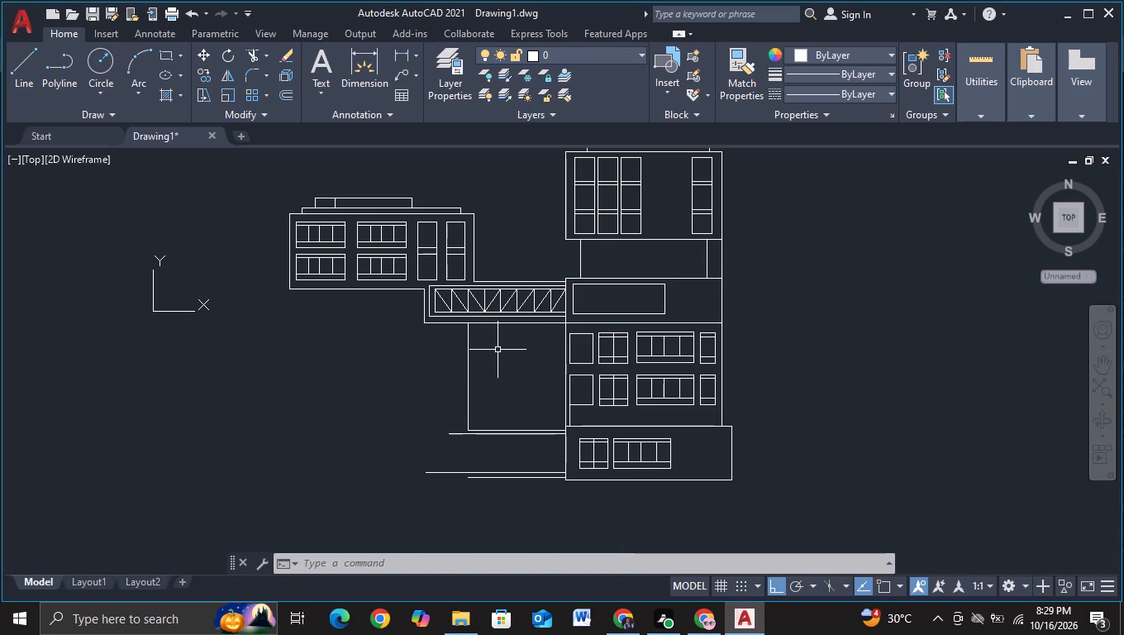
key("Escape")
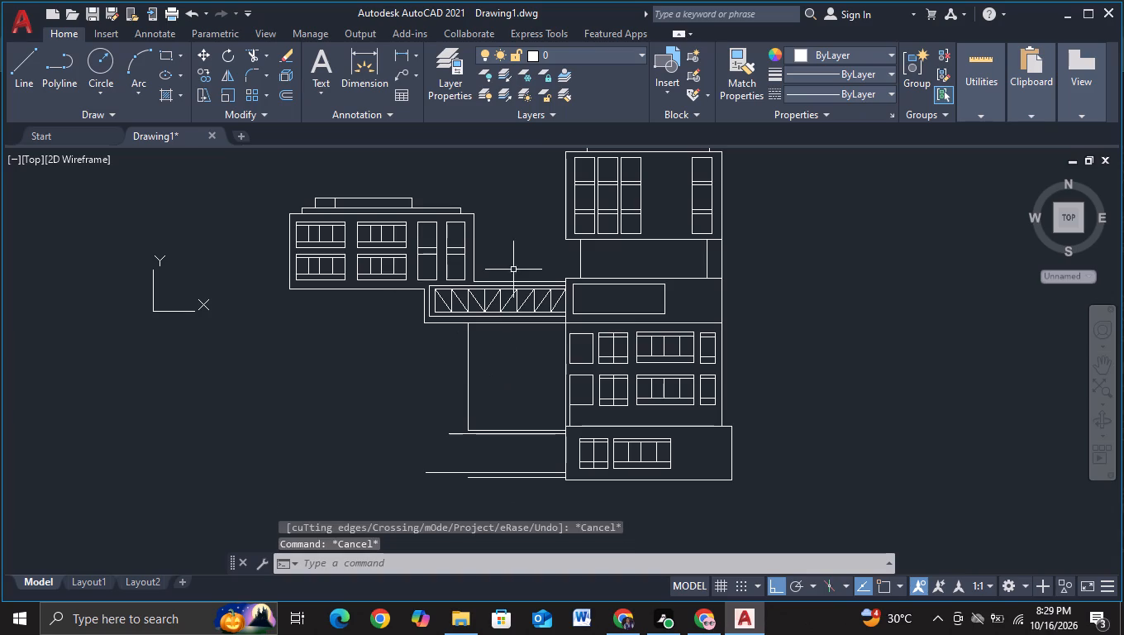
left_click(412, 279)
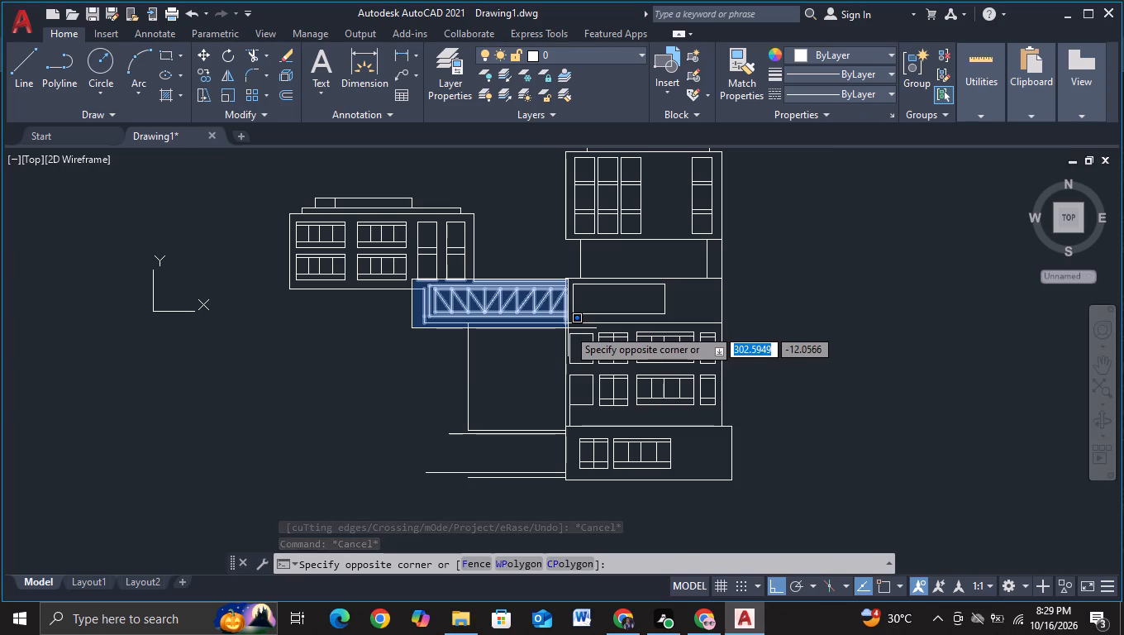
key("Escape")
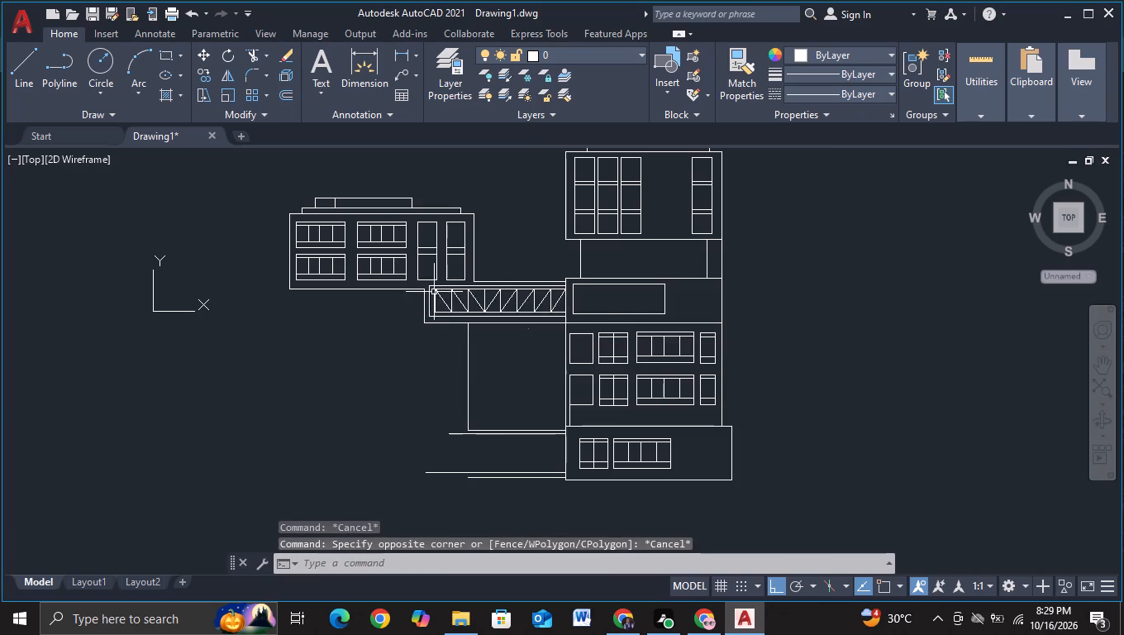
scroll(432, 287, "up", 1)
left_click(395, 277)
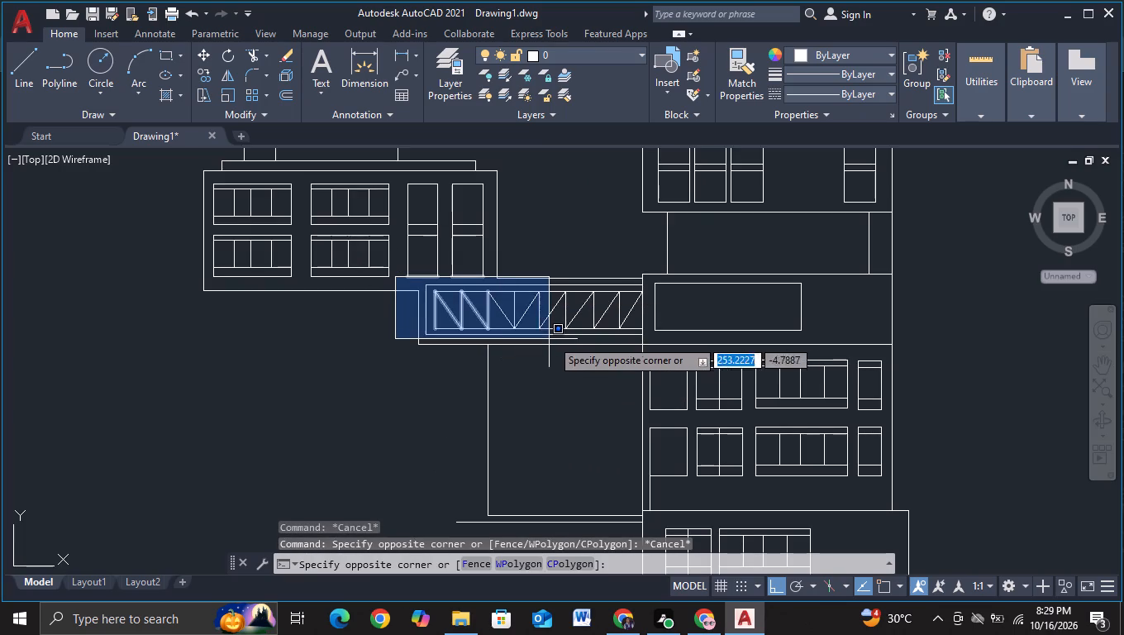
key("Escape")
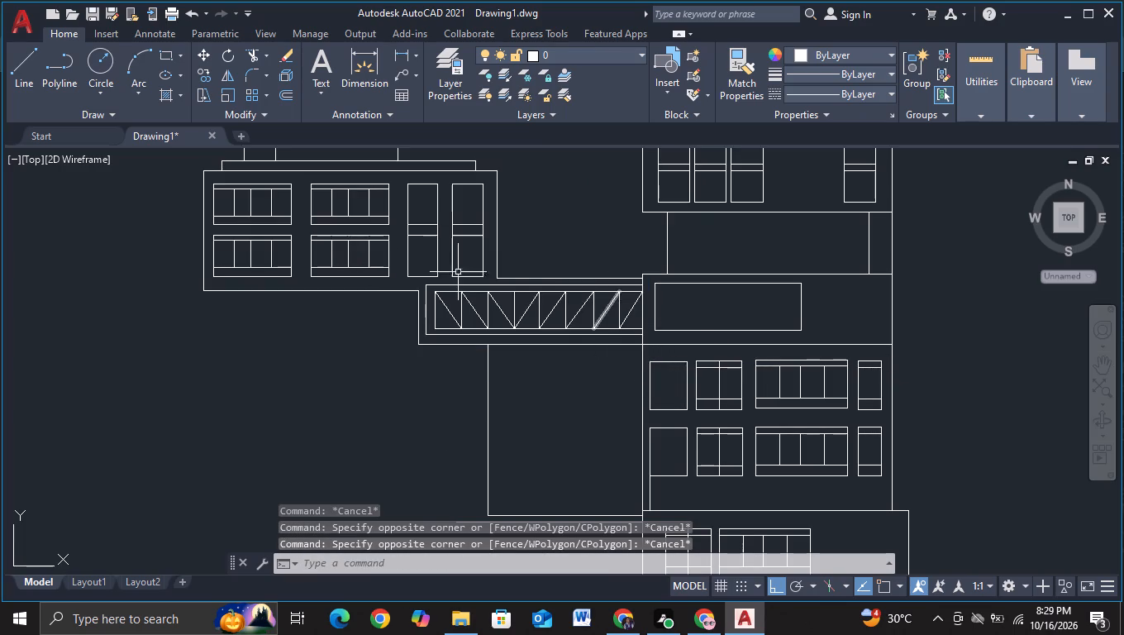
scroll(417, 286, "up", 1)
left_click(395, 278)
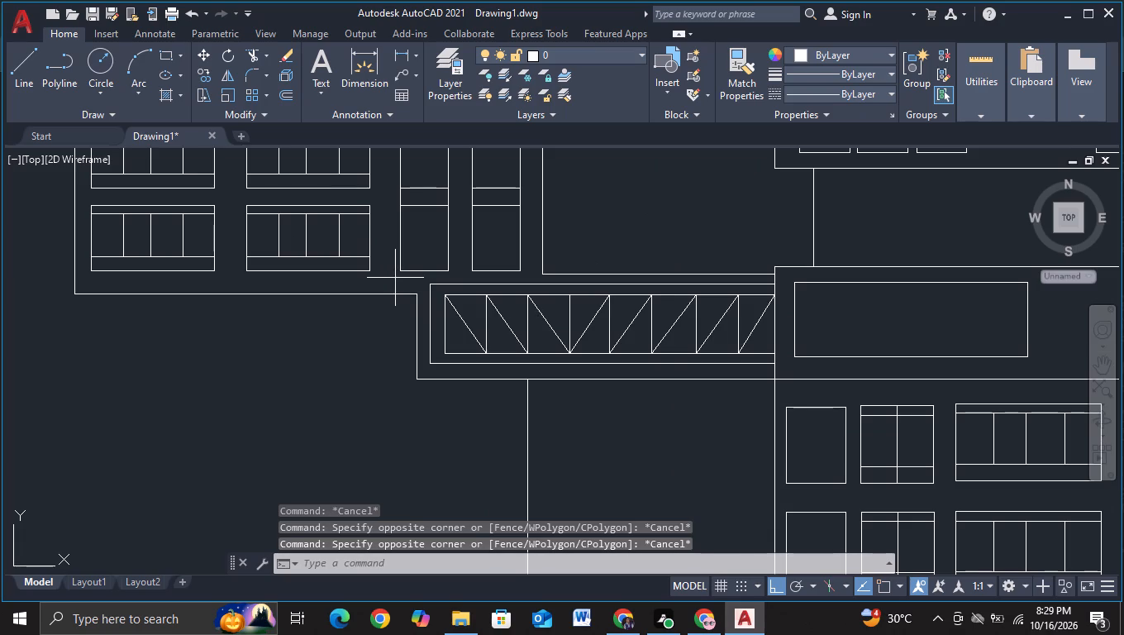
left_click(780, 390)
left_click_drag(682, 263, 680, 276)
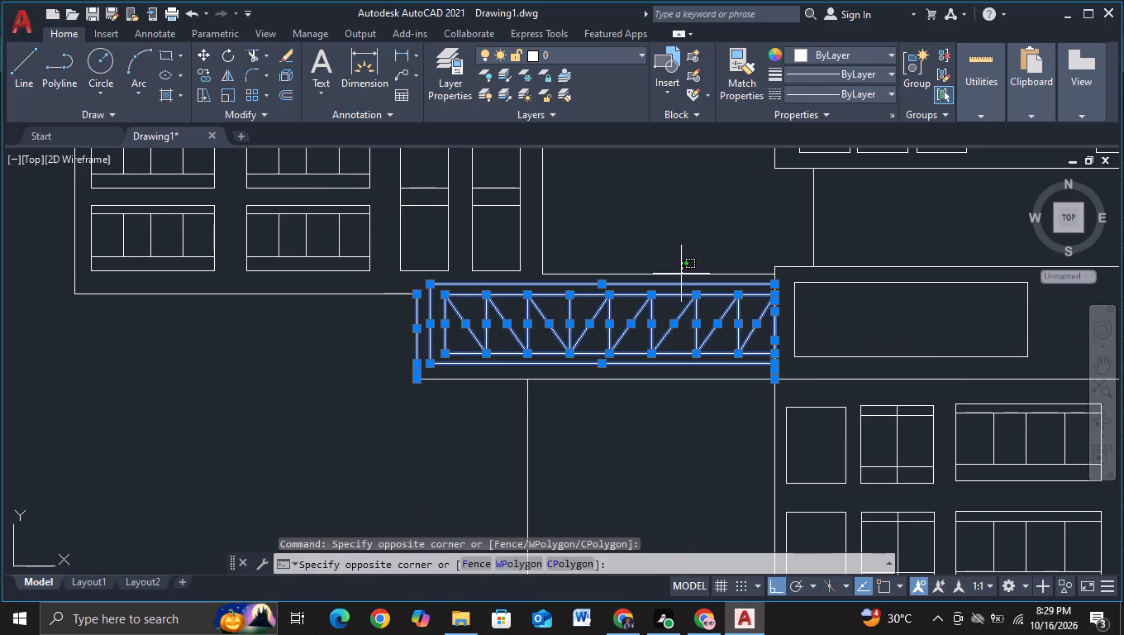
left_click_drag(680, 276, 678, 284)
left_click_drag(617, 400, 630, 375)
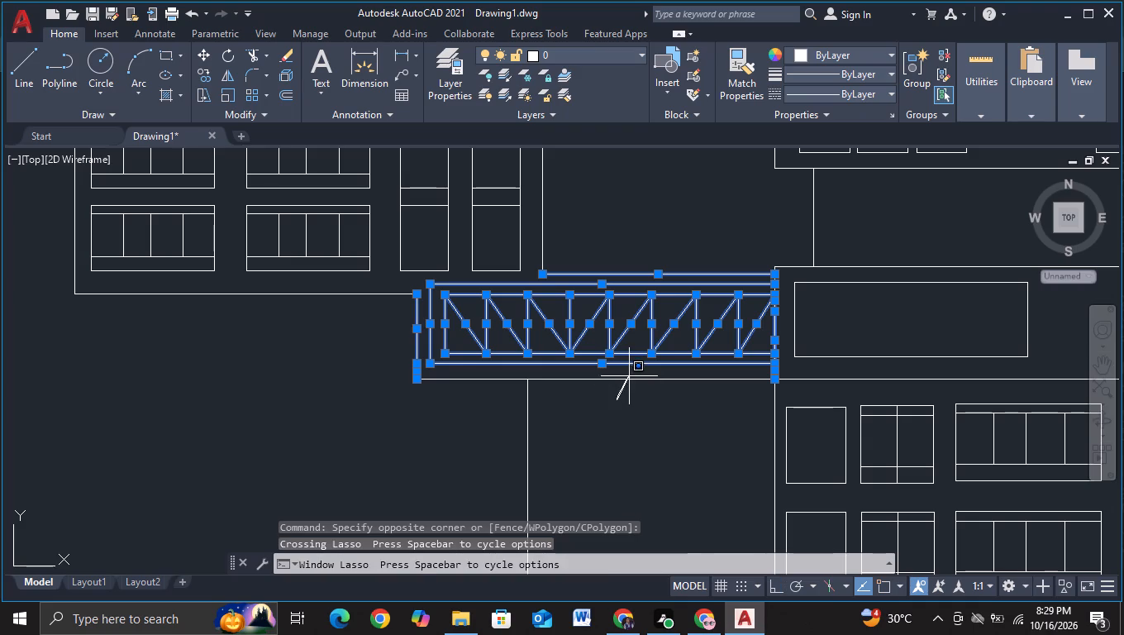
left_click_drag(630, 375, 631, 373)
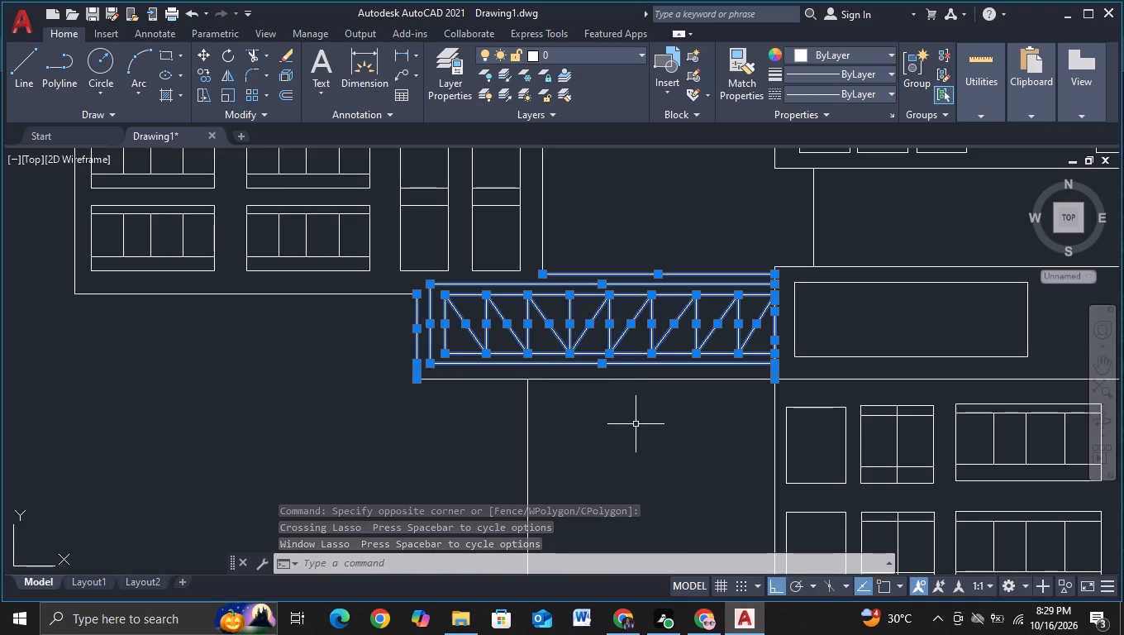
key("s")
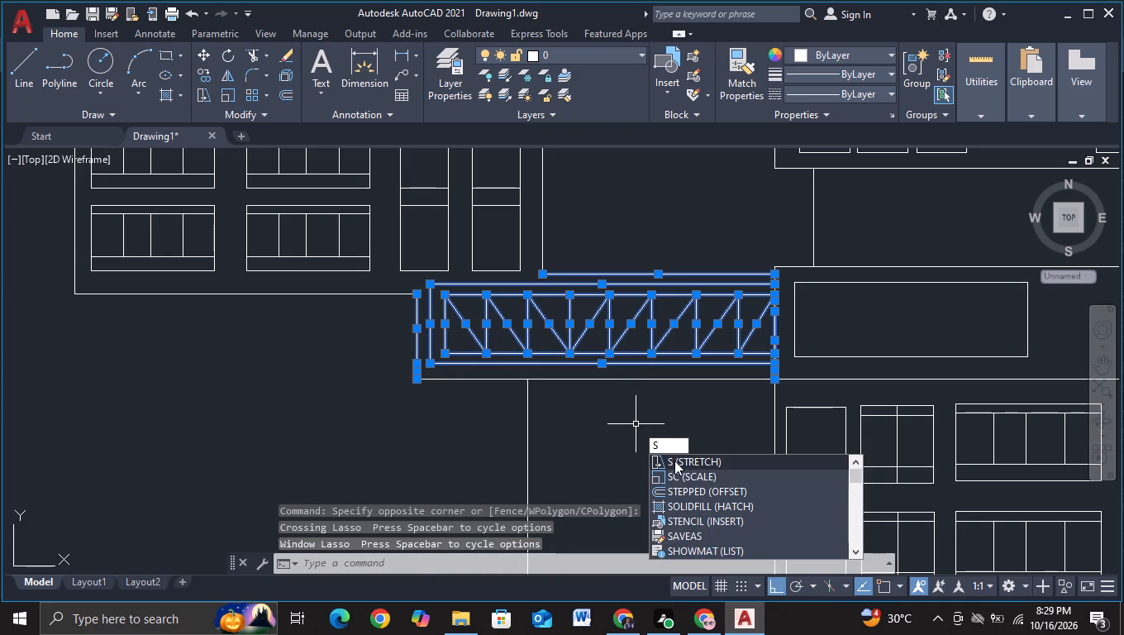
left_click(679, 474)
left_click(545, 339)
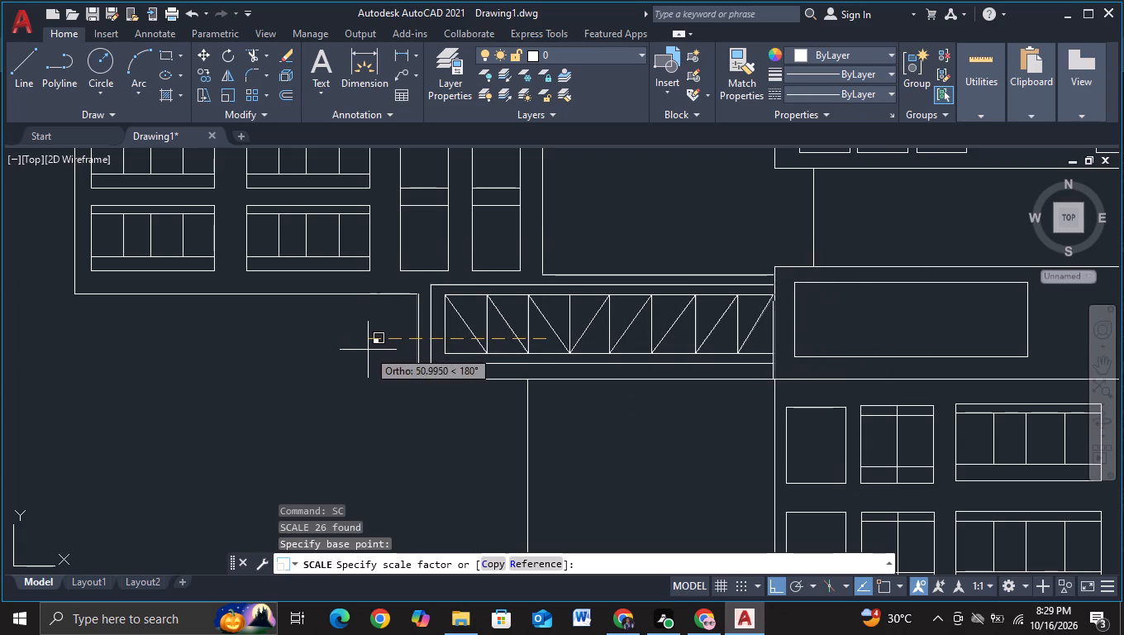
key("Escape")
Move the outline's left vertical line beneath the truss wing a short distance leftward, with object snap turned on.
scroll(546, 436, "down", 2)
middle_click_drag(605, 474, 606, 470)
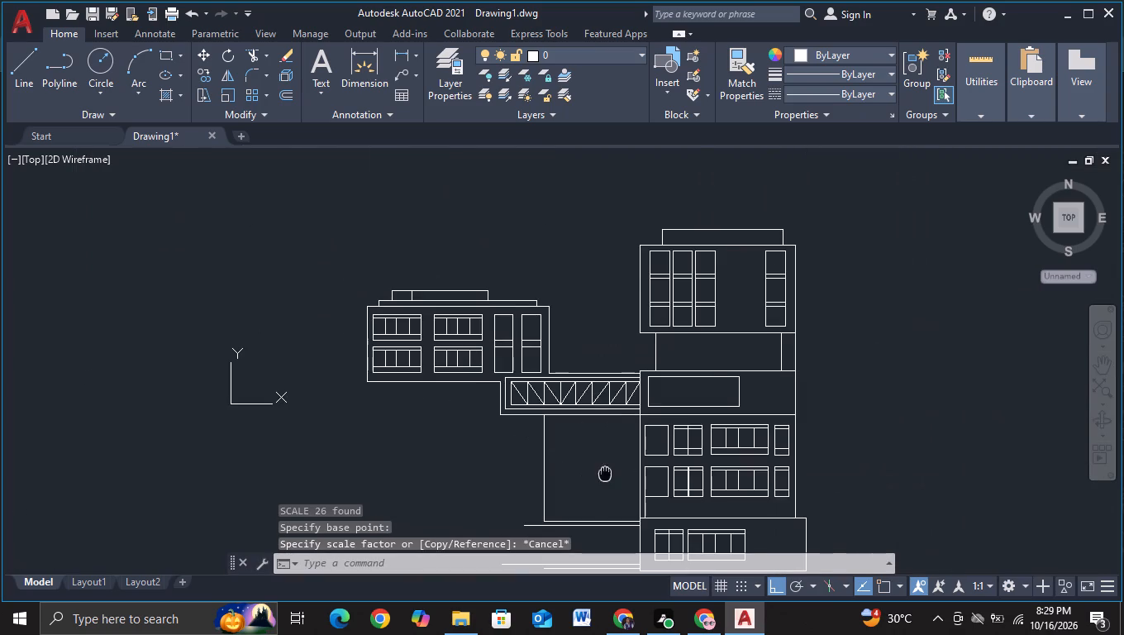
middle_click_drag(606, 470, 612, 357)
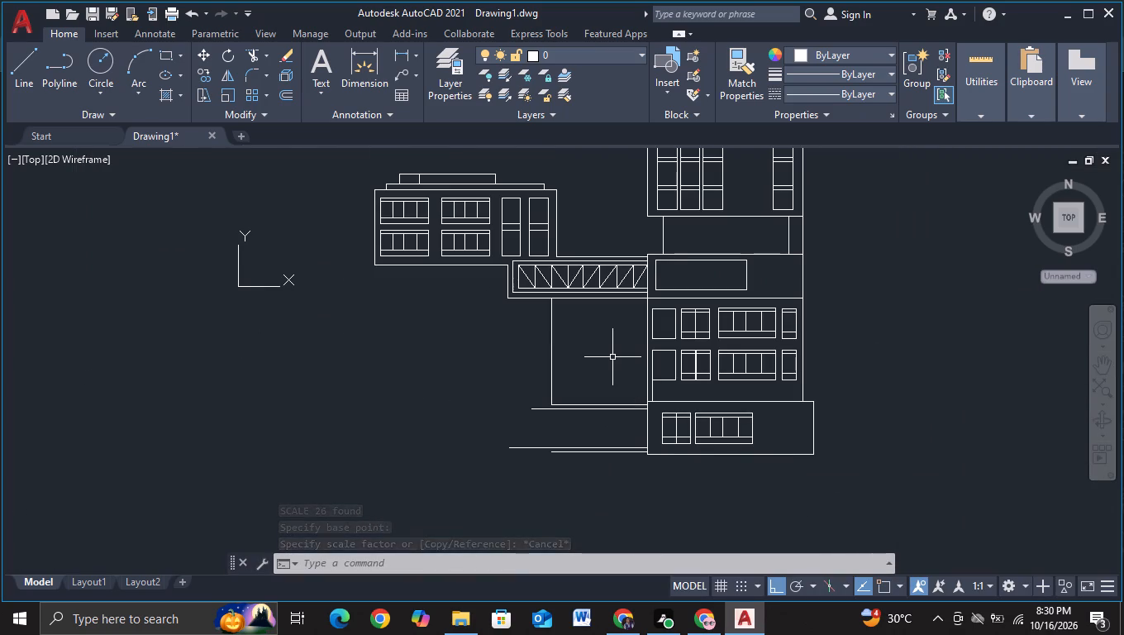
middle_click_drag(597, 356, 526, 413)
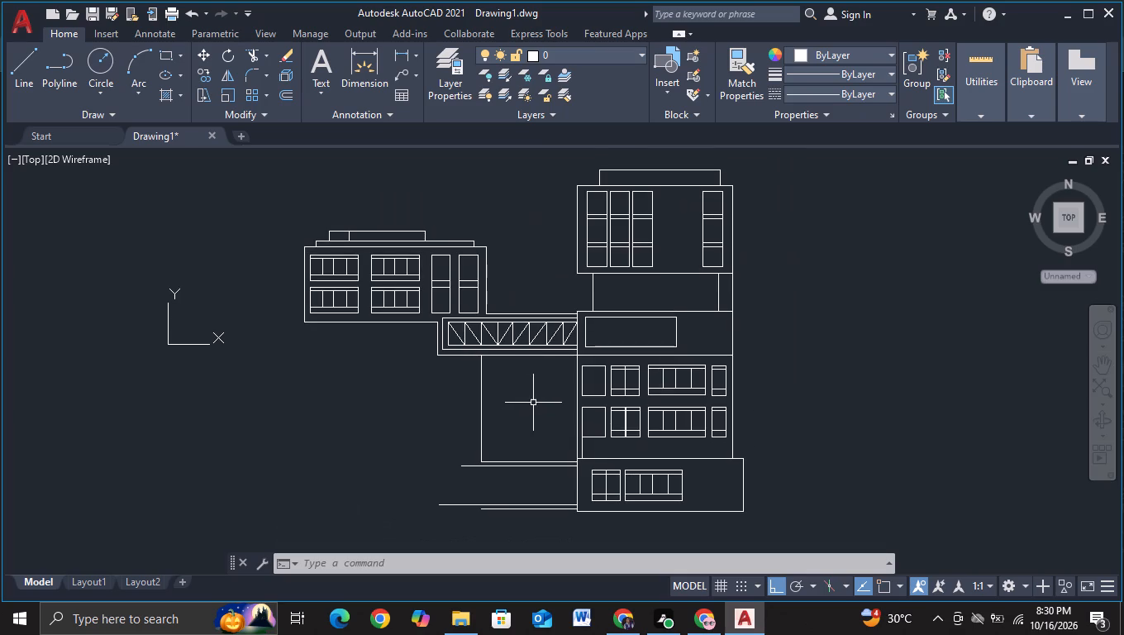
middle_click_drag(551, 408, 564, 374)
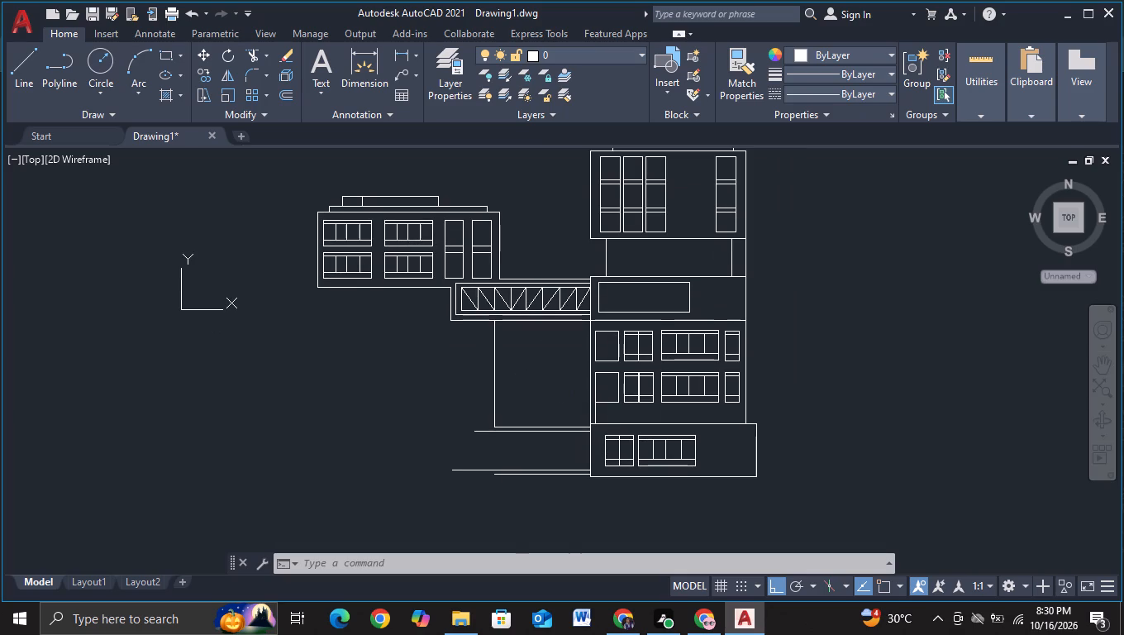
key("Escape")
scroll(542, 378, "up", 1)
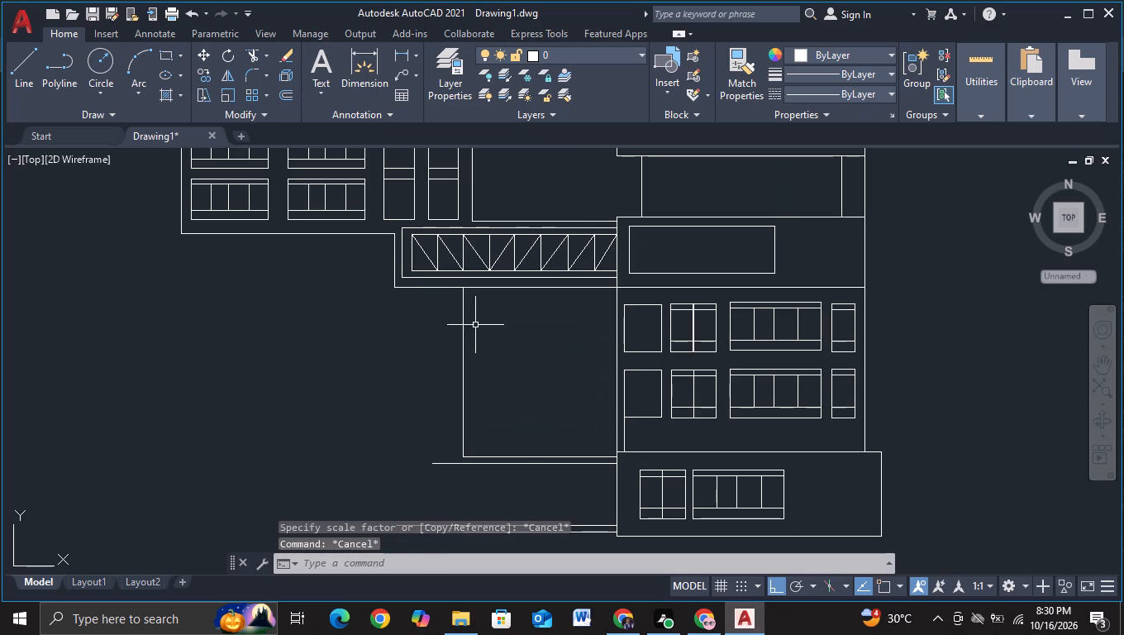
middle_click_drag(515, 323, 511, 292)
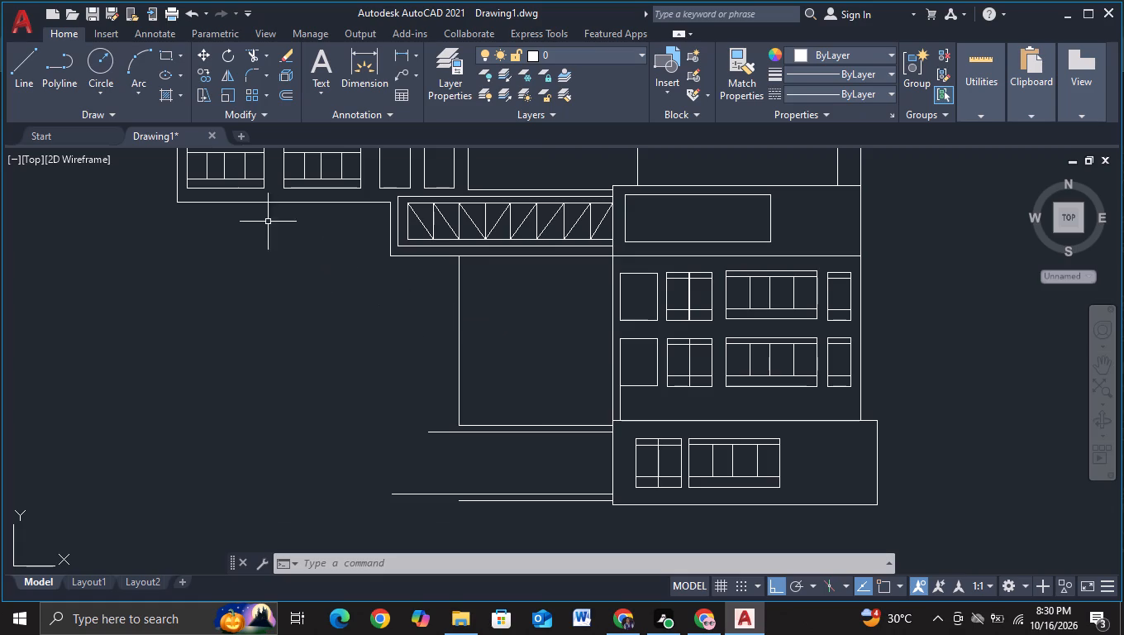
left_click(458, 337)
key("m")
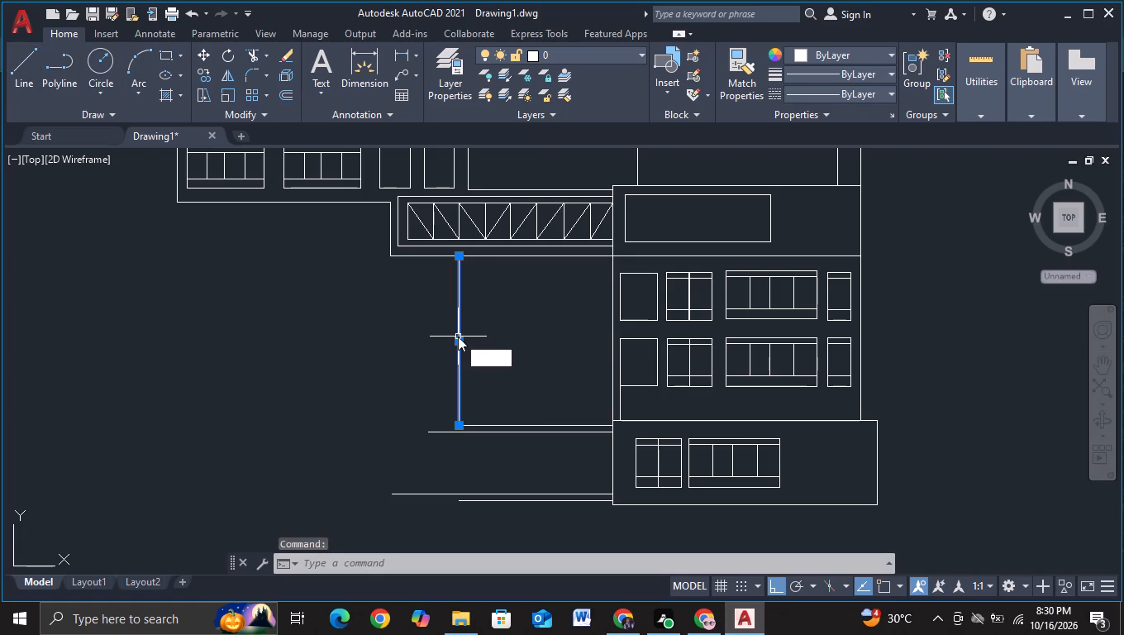
left_click(514, 371)
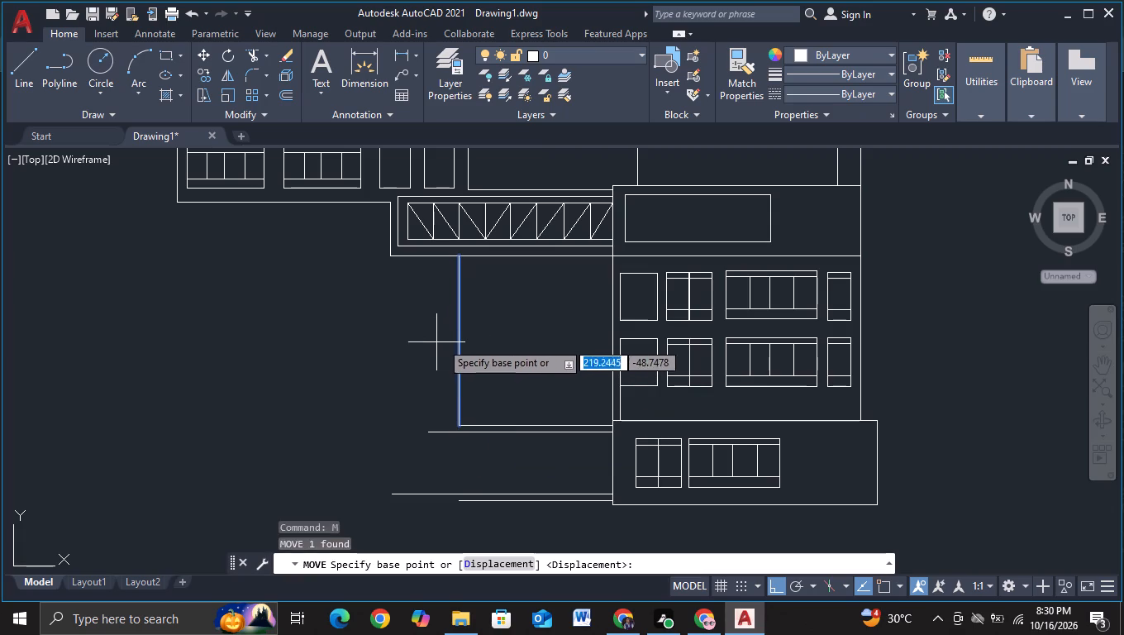
left_click(460, 334)
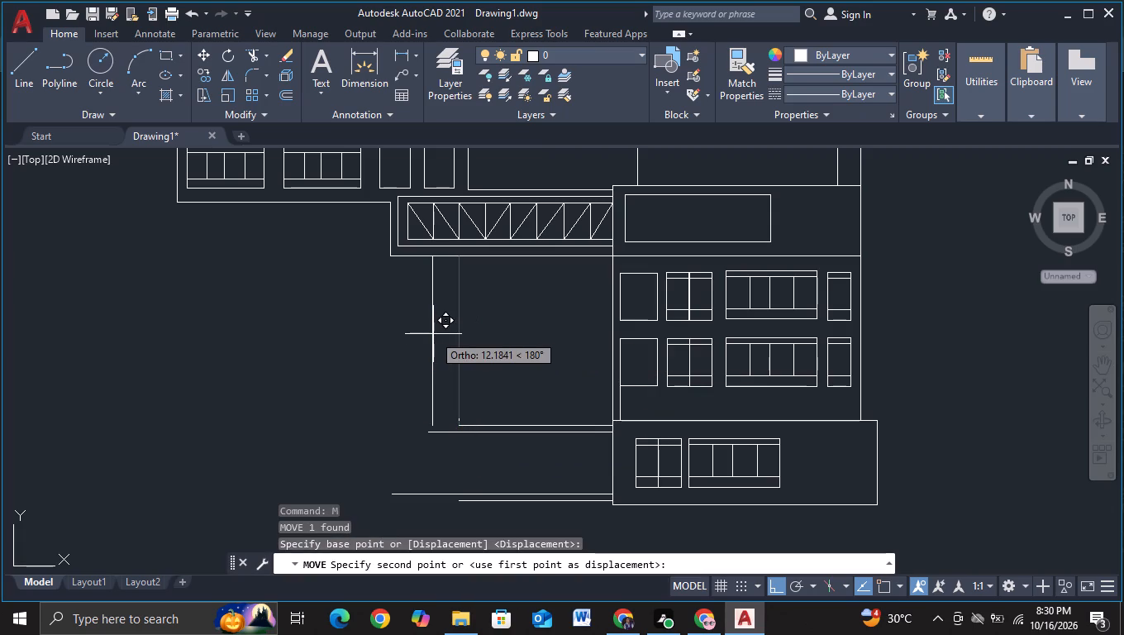
key("F3")
left_click(436, 336)
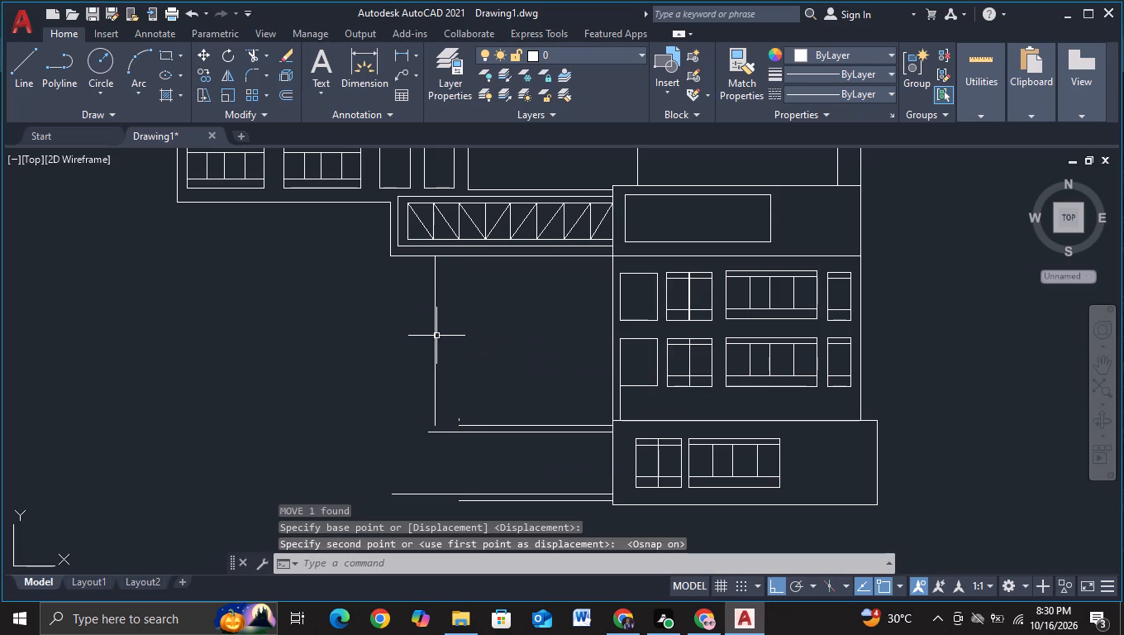
Trim away the short leftover vertical stub above the left end of the outline's upper band line.
scroll(488, 369, "up", 1)
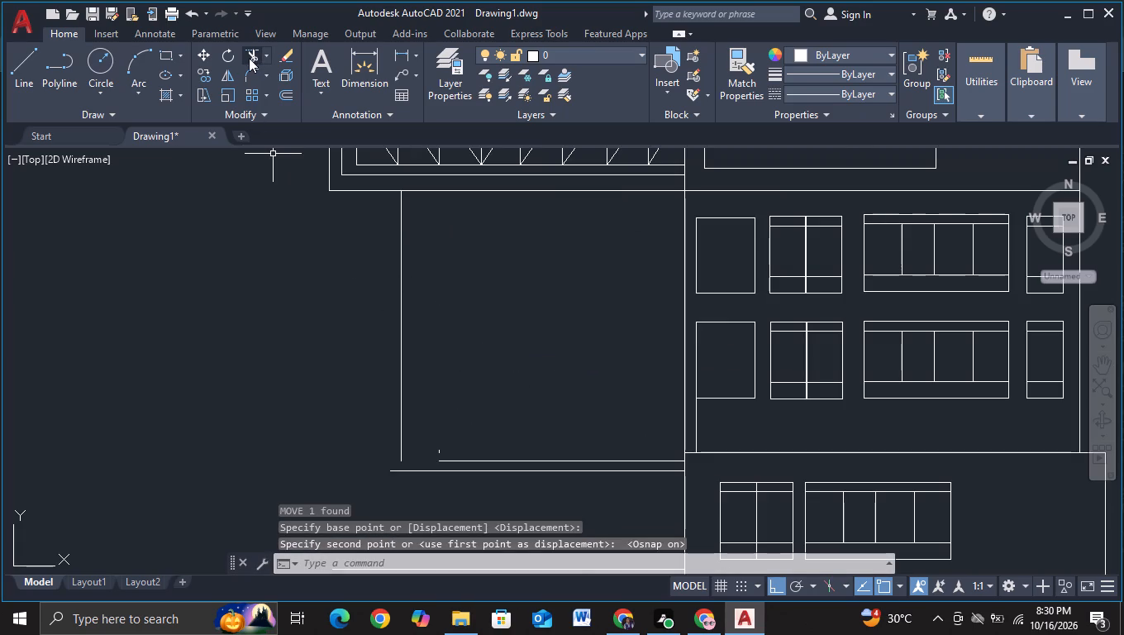
left_click(249, 58)
left_click(441, 454)
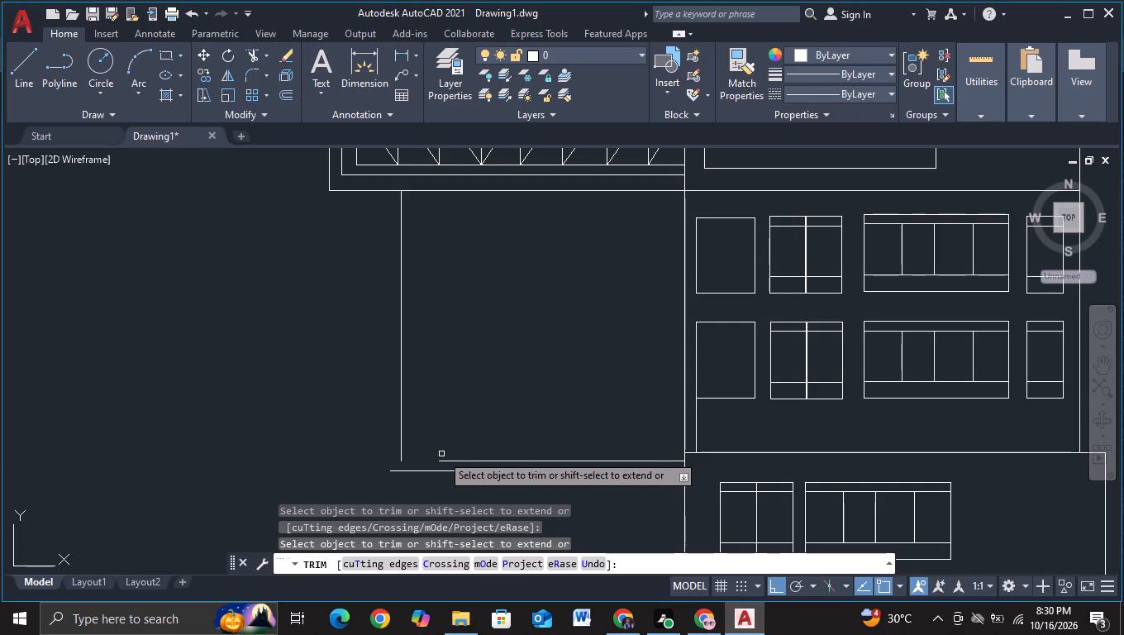
Extend the upper band line beneath the truss wing leftward to meet the bottom of the outline's left vertical line.
key("e")
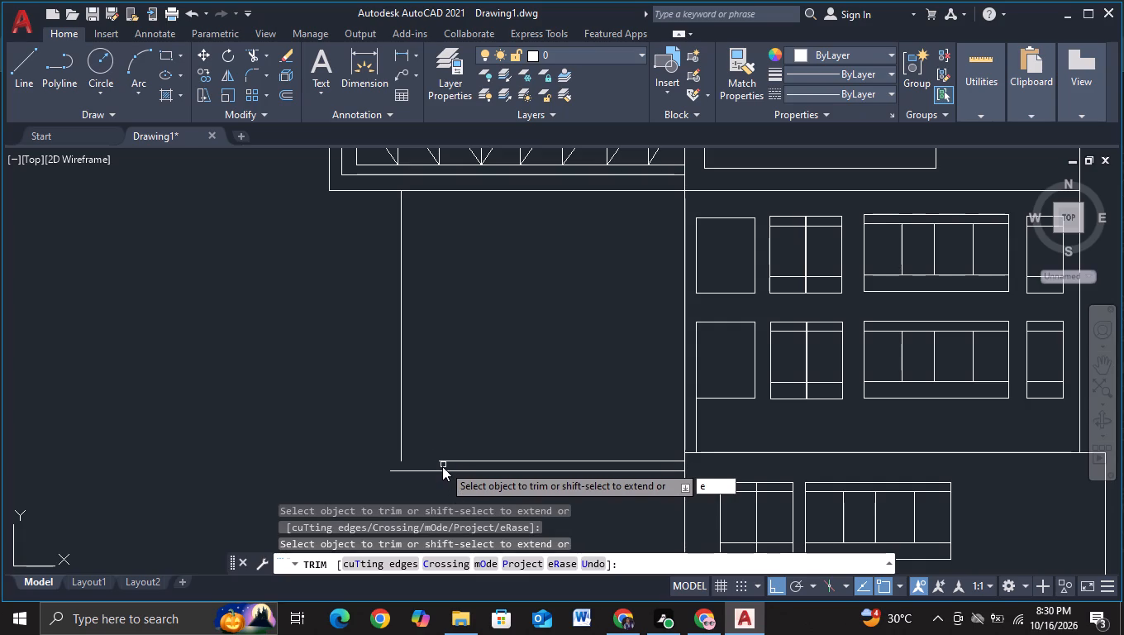
key("Escape")
key("e")
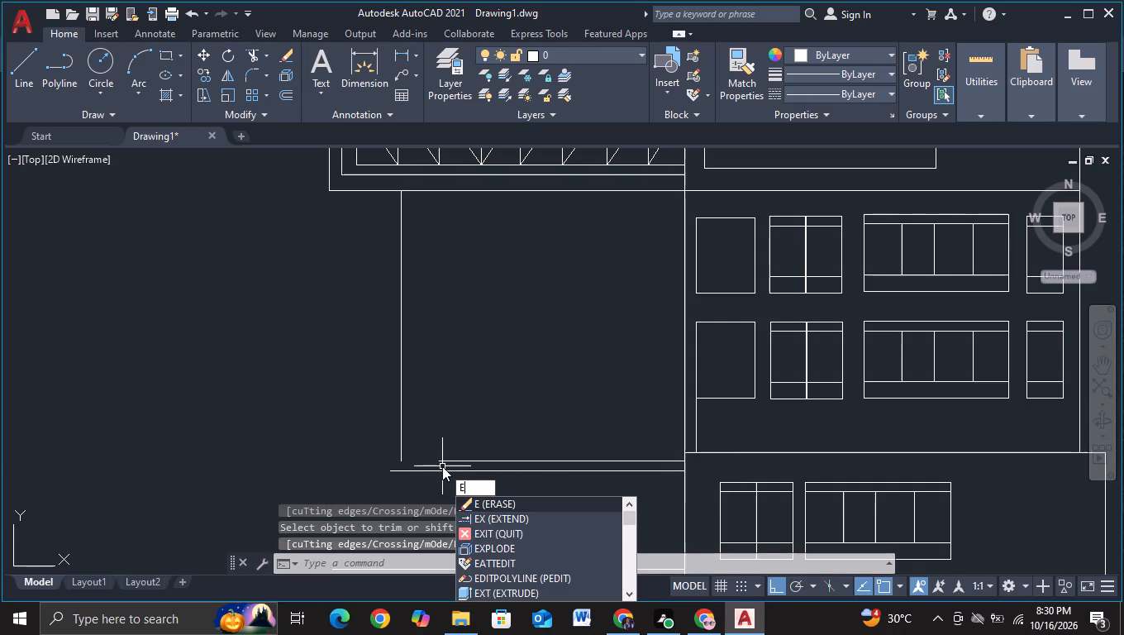
left_click(477, 513)
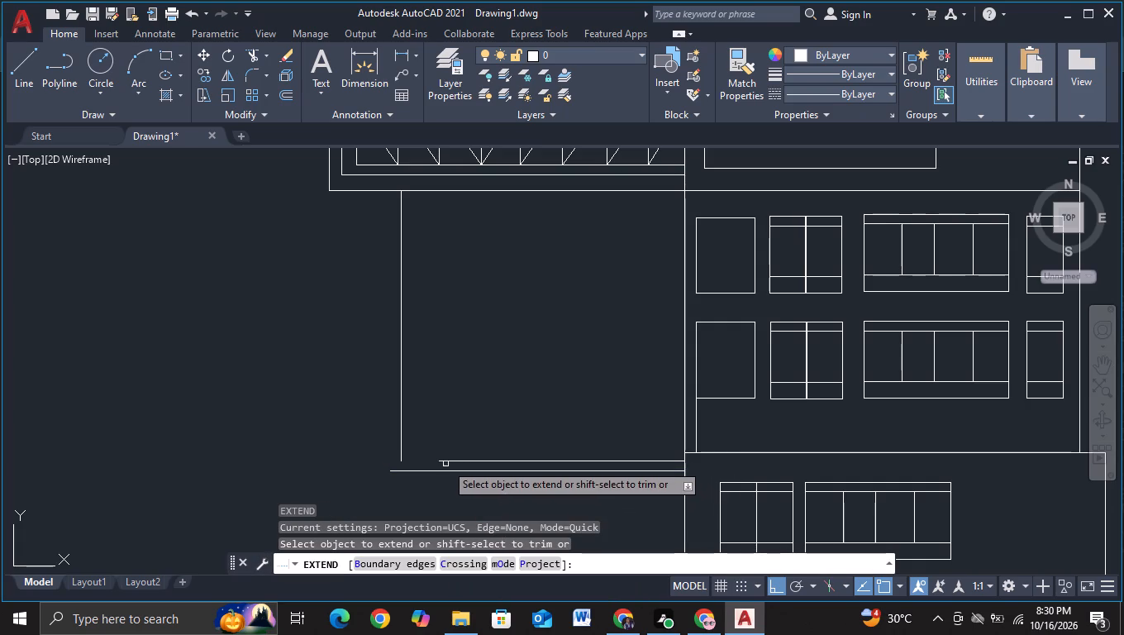
left_click(445, 463)
key("Escape")
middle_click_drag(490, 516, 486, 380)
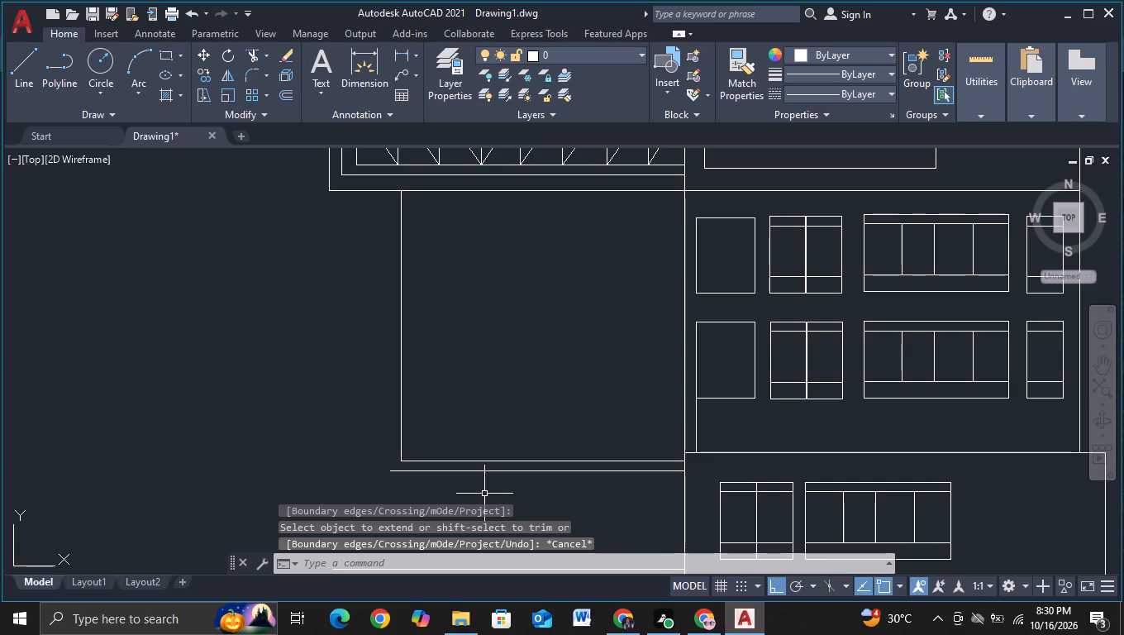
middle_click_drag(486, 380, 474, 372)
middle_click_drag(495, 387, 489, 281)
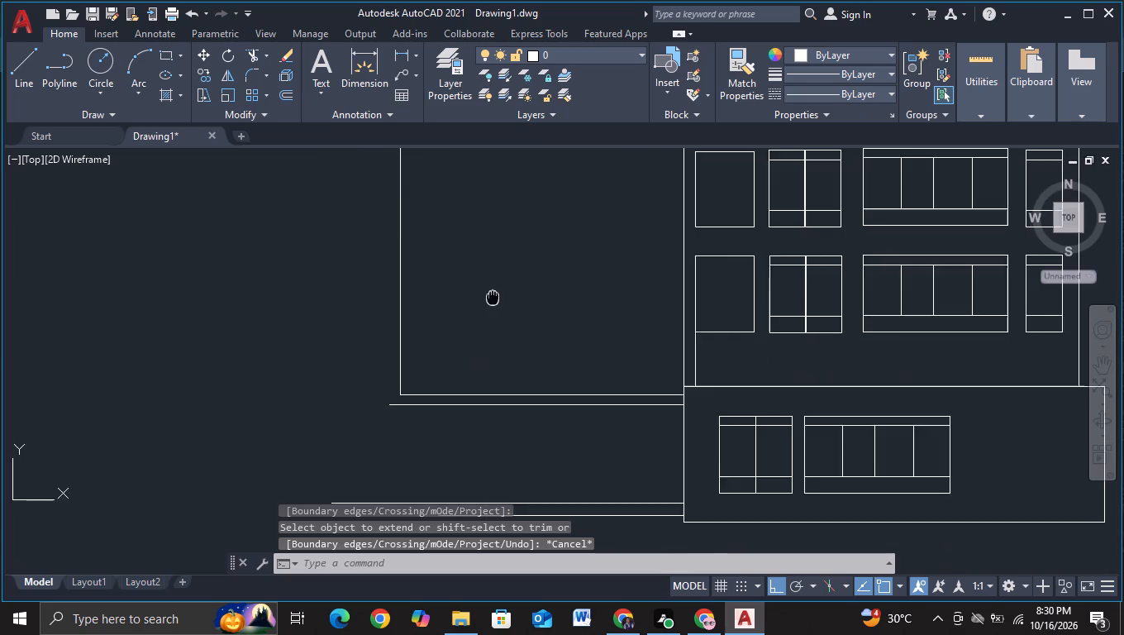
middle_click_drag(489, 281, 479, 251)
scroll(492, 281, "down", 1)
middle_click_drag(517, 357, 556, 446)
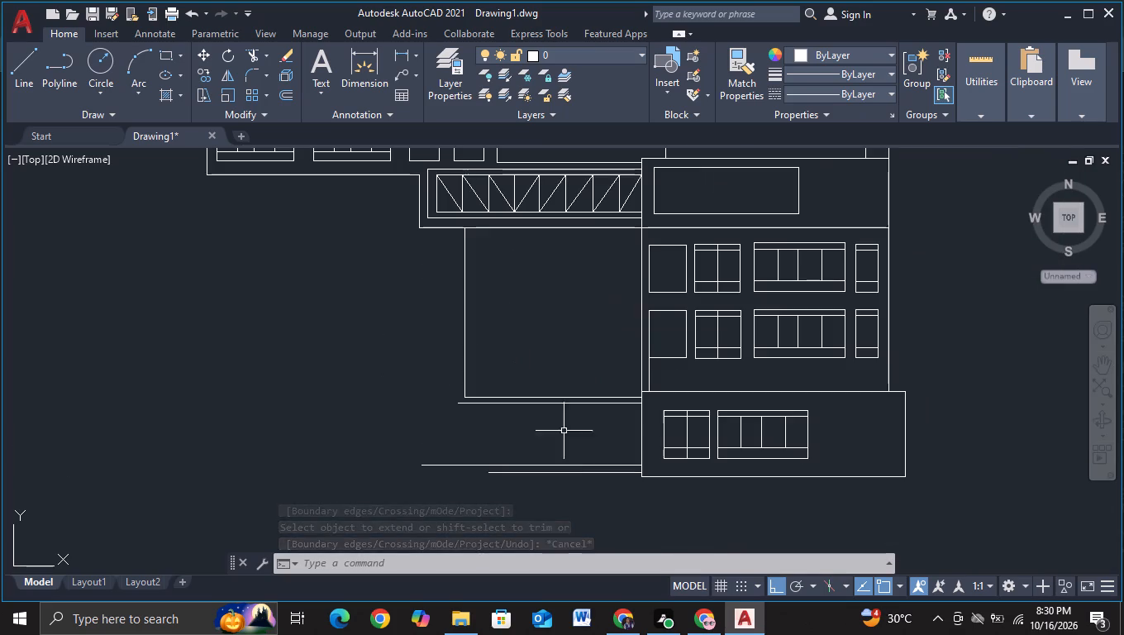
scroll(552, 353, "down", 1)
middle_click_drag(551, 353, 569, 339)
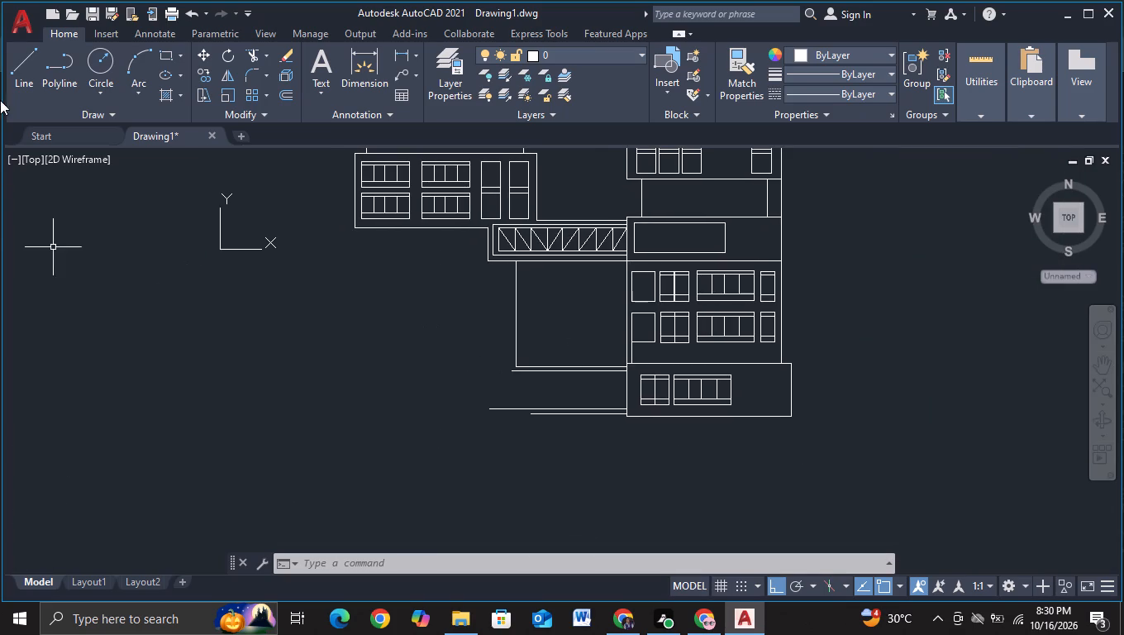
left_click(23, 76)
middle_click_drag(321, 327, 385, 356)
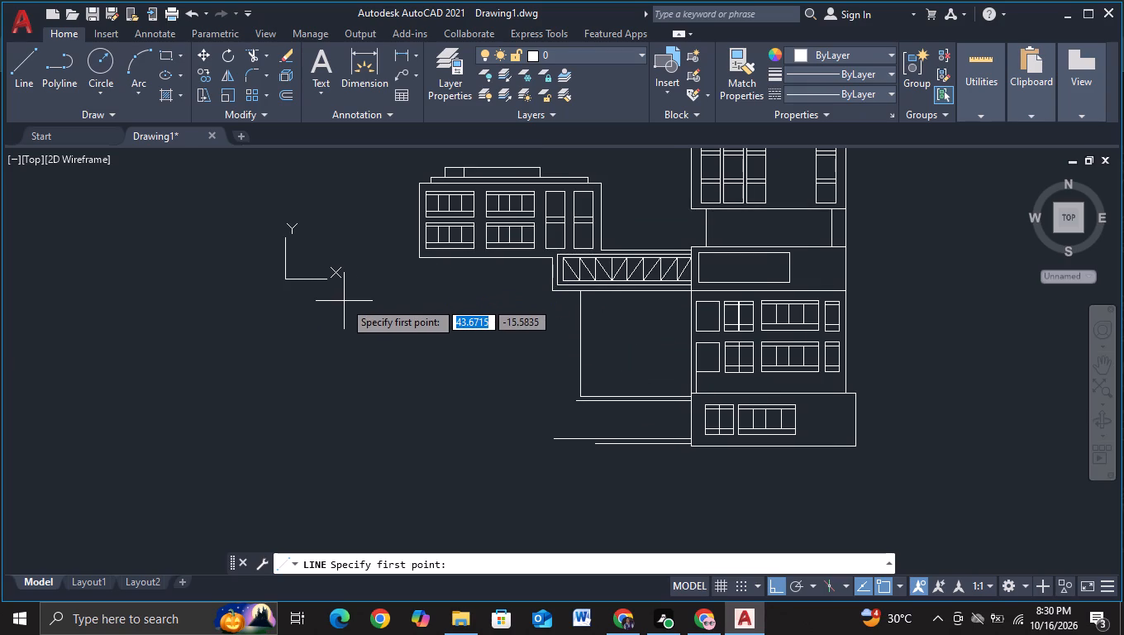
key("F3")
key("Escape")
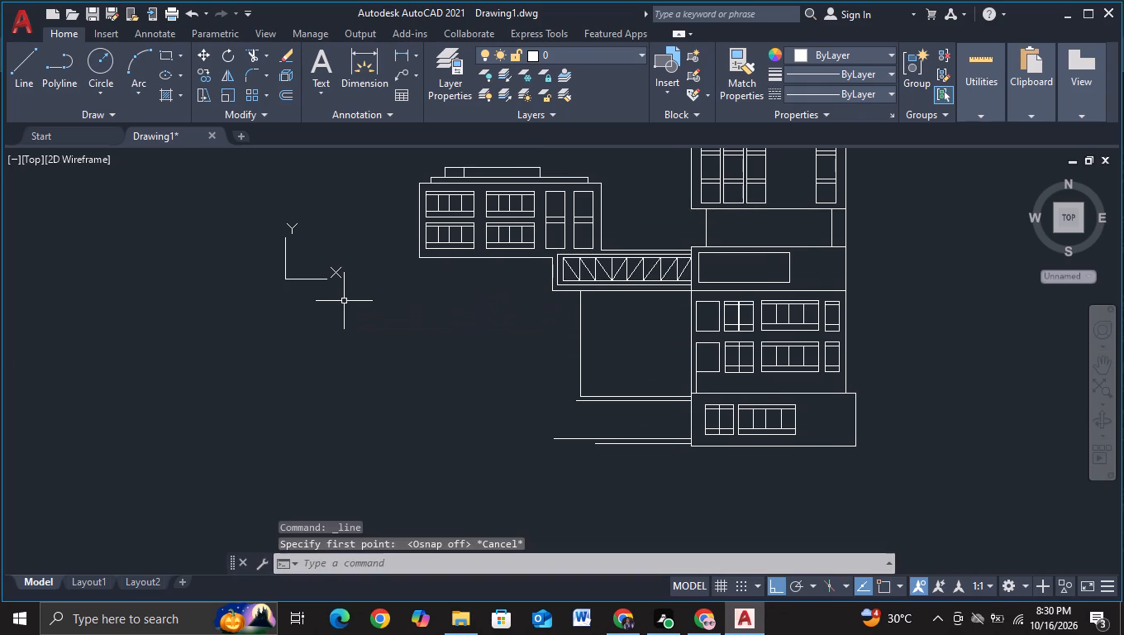
Move only the UCS origin to the empty area well below and left of the building, with ortho off.
left_click(284, 279)
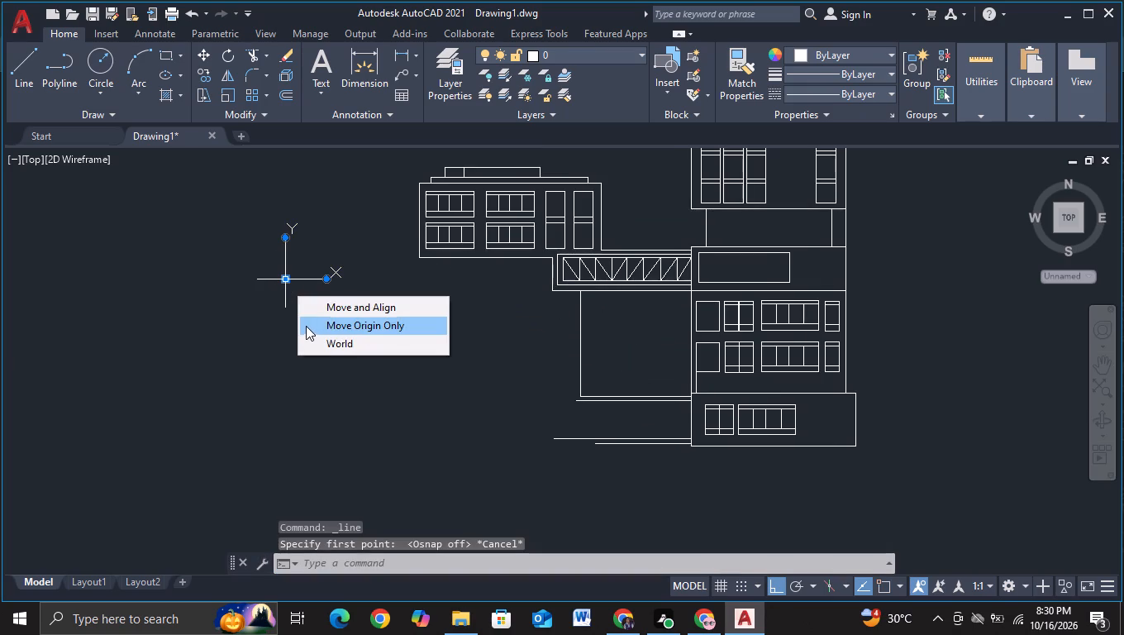
left_click(315, 327)
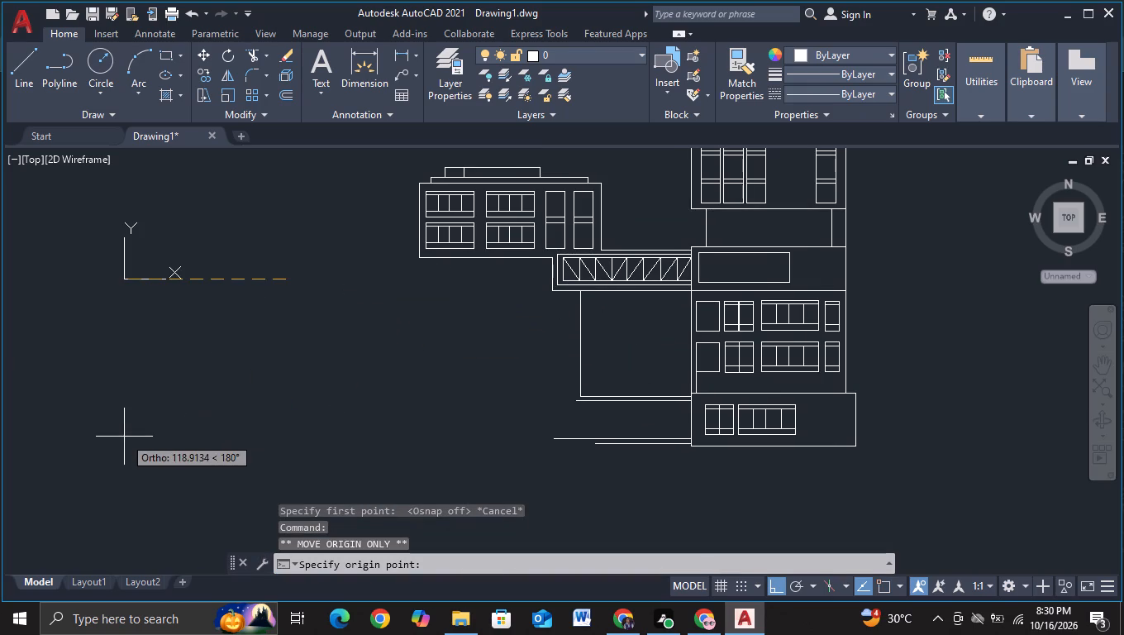
key("F8")
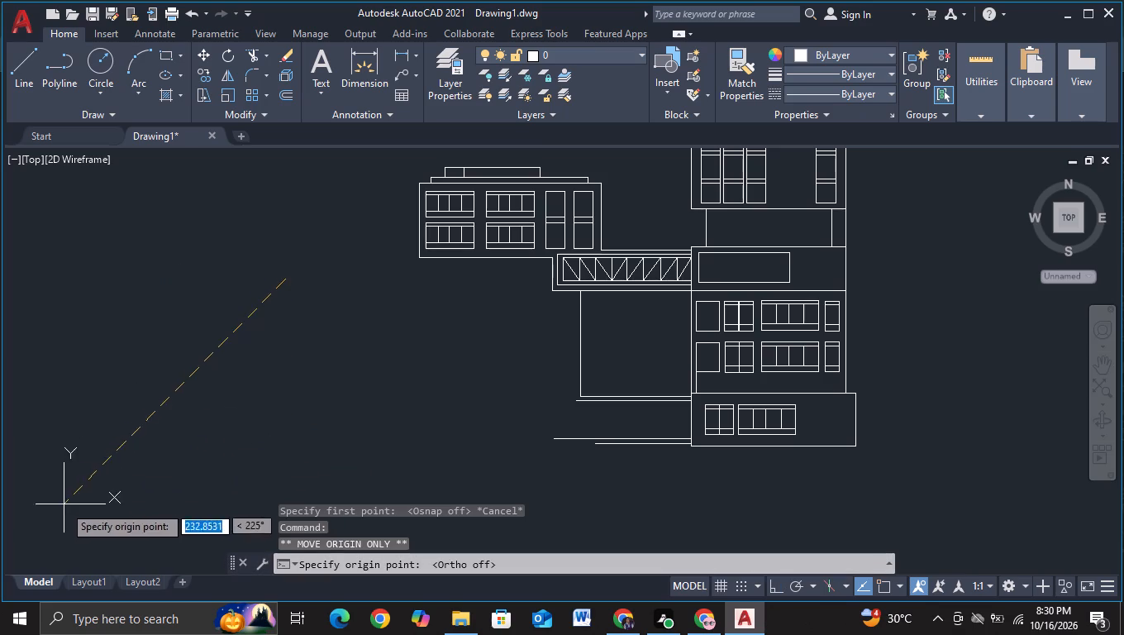
left_click(20, 538)
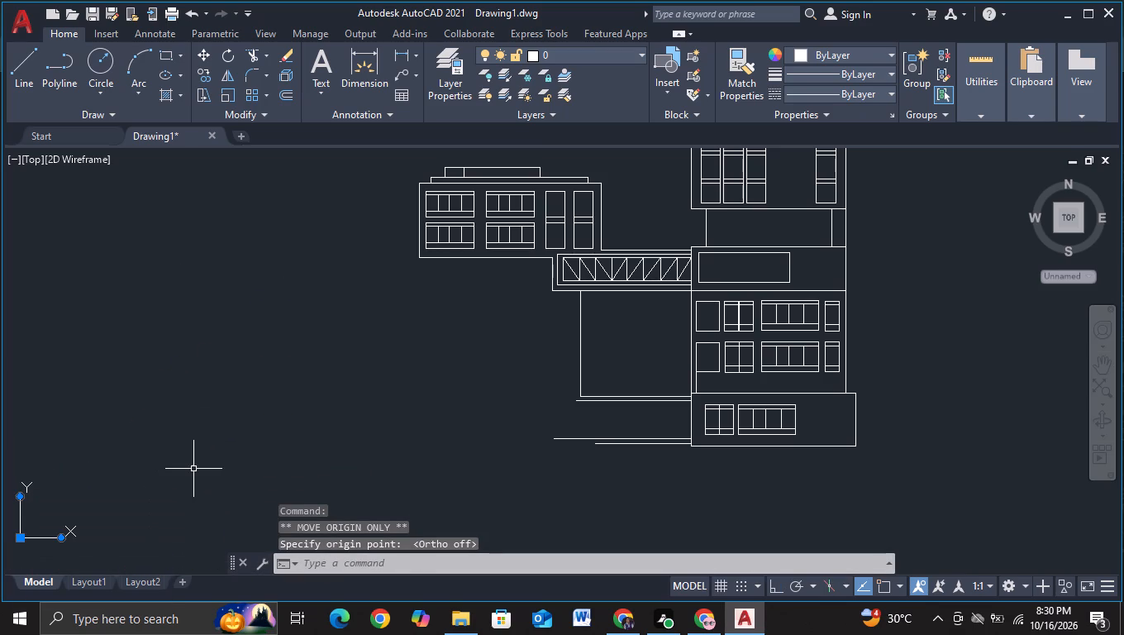
key("Escape")
Draw a horizontal line about 60 units leftward from the lower-left window's bottom-left corner on the panelled block, with ortho and object snap on.
middle_click_drag(374, 402, 224, 411)
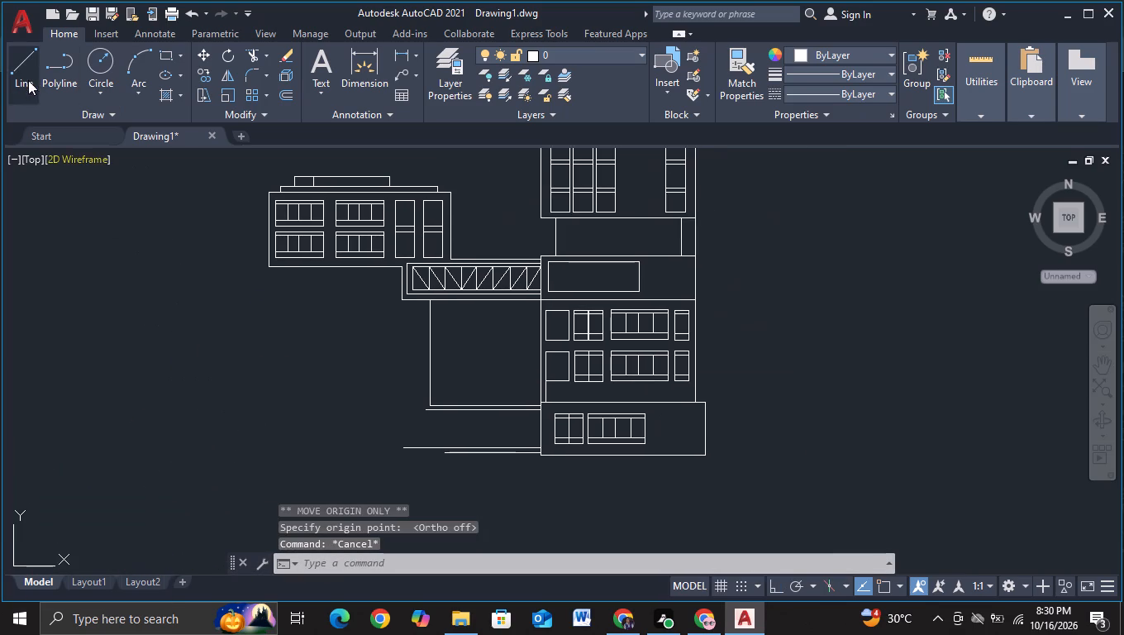
left_click(28, 80)
key("F8")
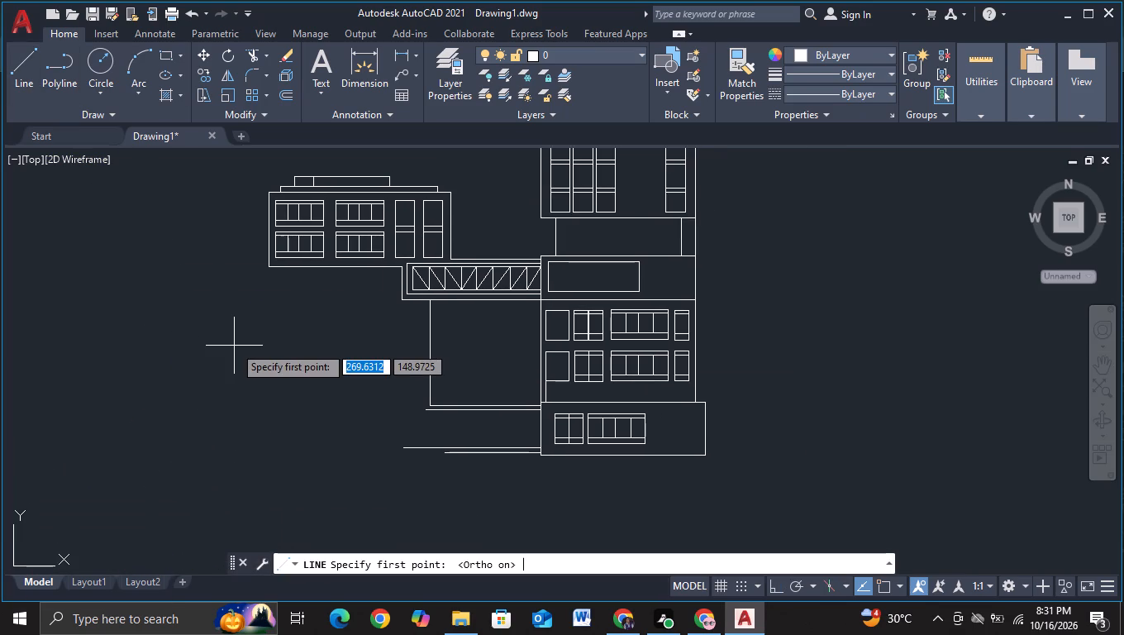
middle_click_drag(234, 346, 402, 415)
middle_click_drag(317, 375, 549, 483)
scroll(492, 427, "up", 1)
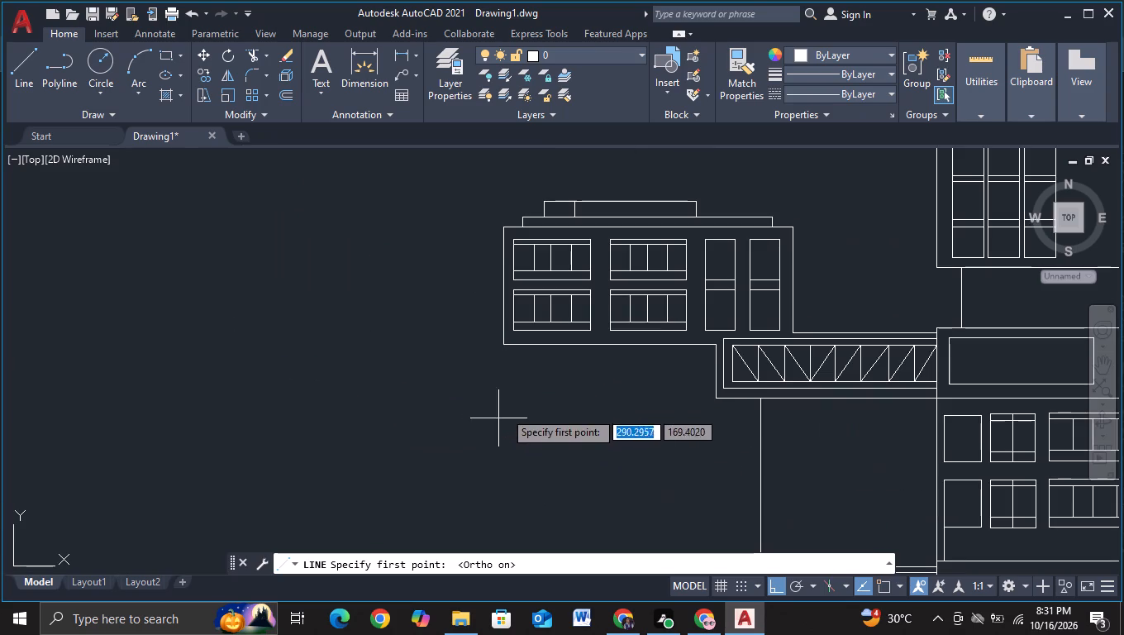
scroll(493, 386, "up", 1)
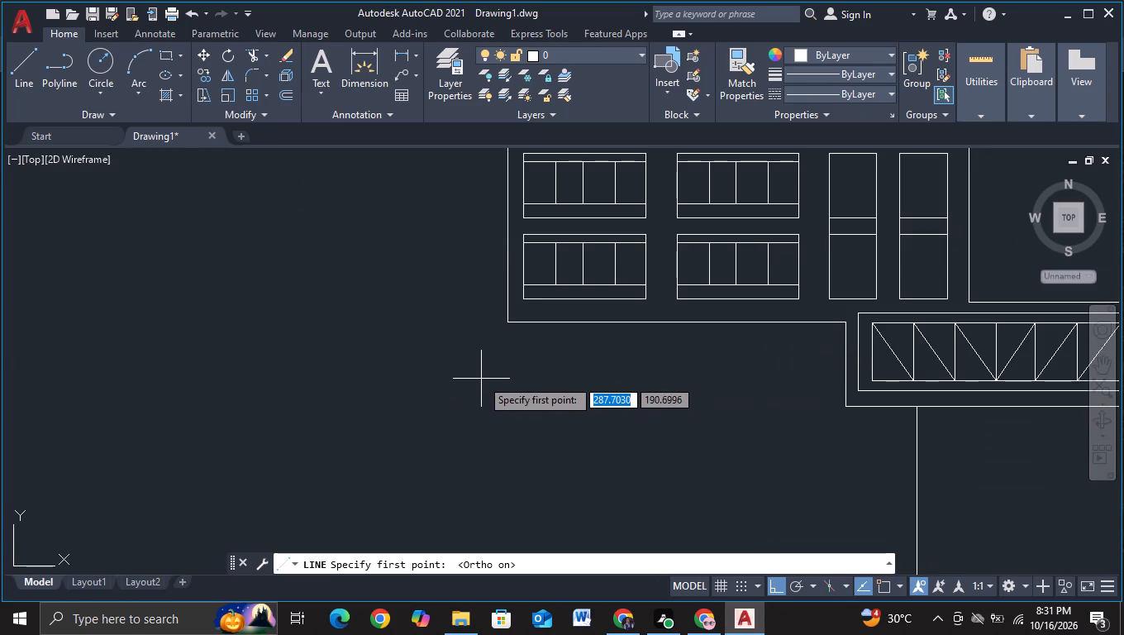
scroll(493, 306, "up", 1)
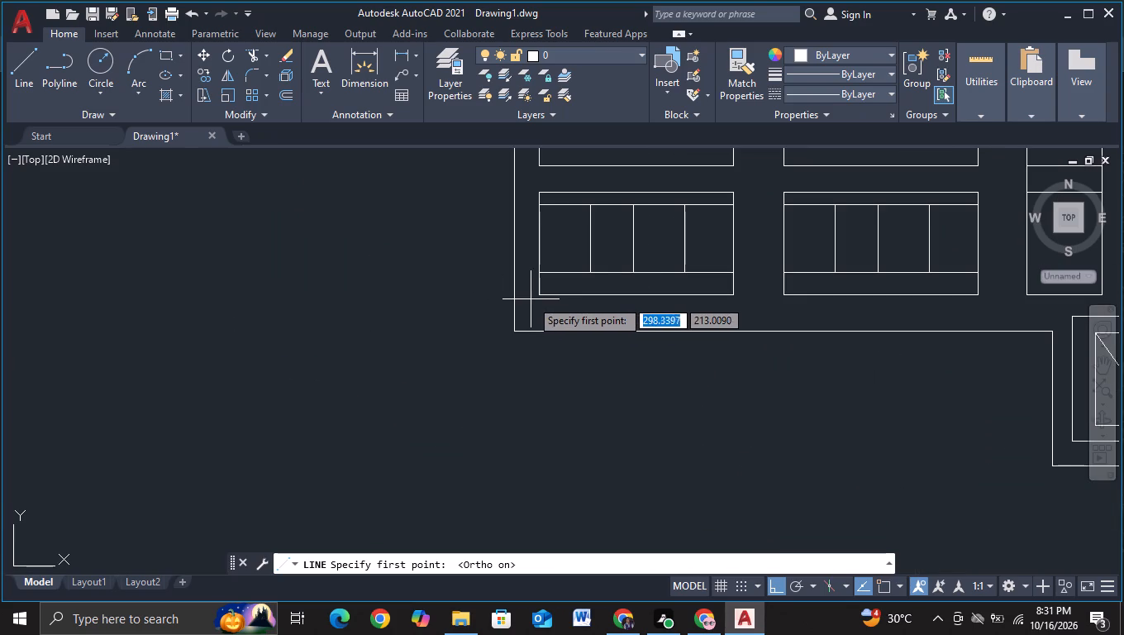
key("F3")
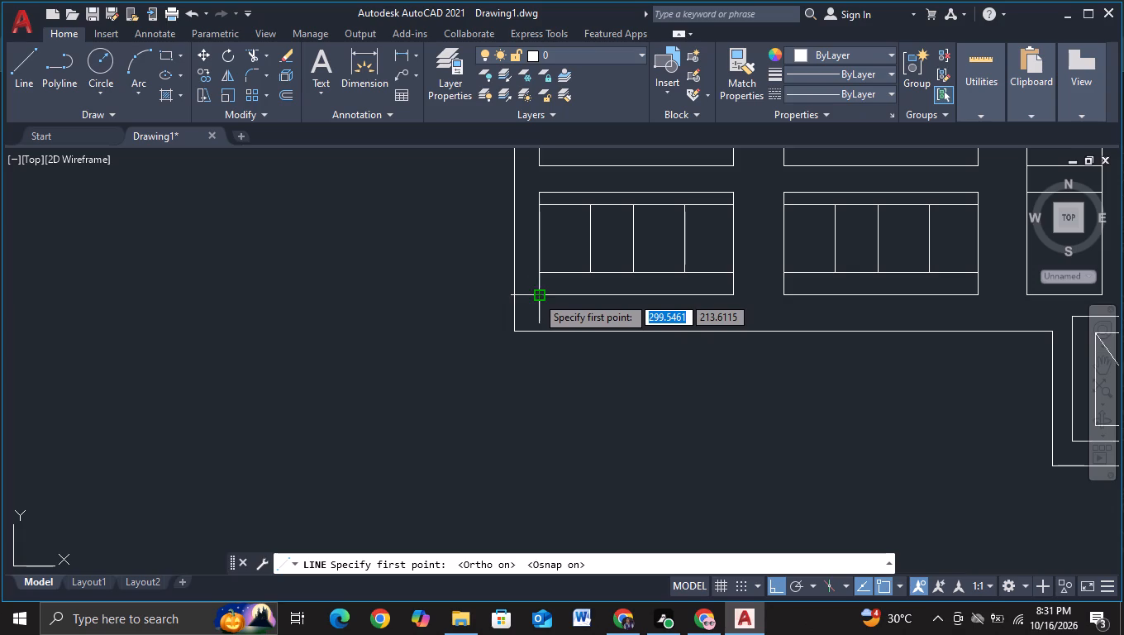
left_click(536, 296)
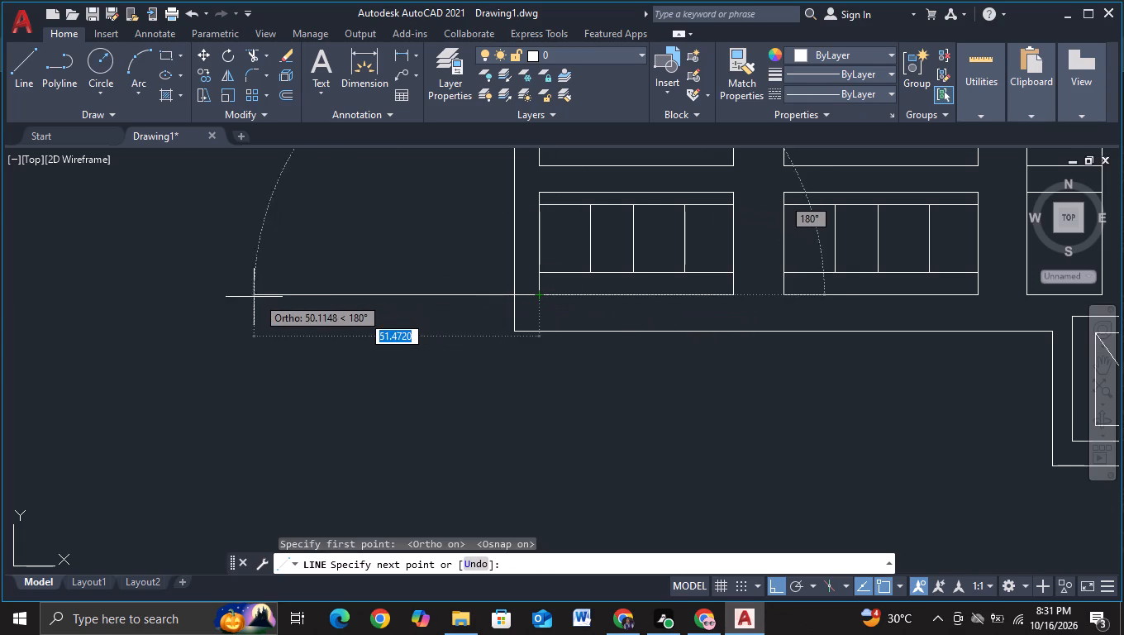
left_click(198, 298)
key("Escape")
Trim the part of the new horizontal line lying inside the panelled block, between its left edge and the window corner.
scroll(296, 358, "down", 1)
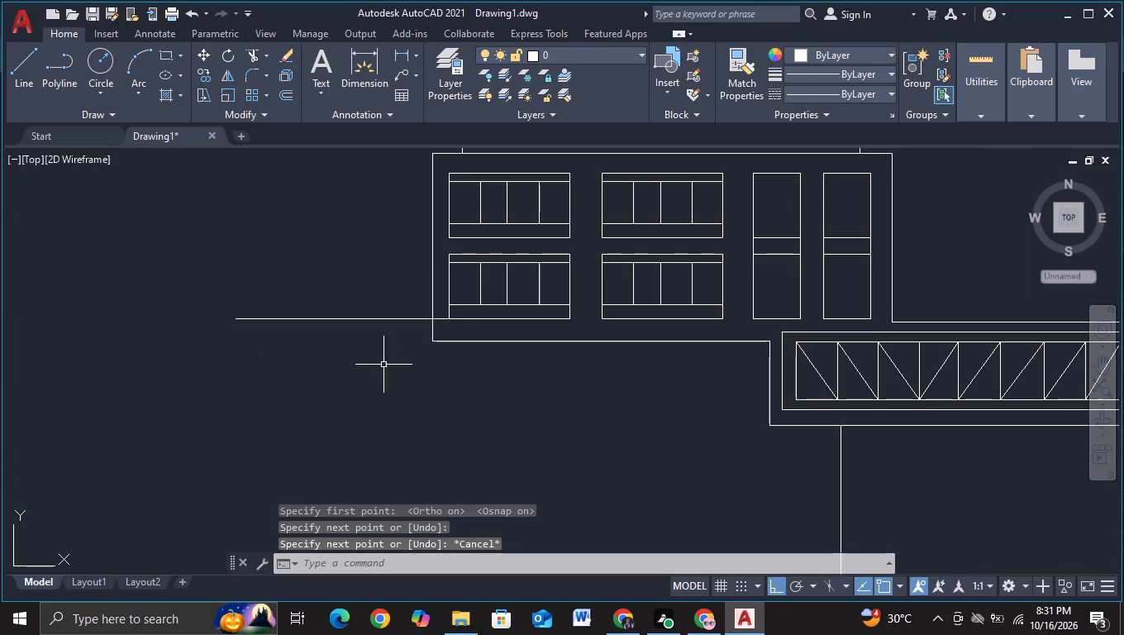
left_click(248, 49)
scroll(461, 308, "up", 1)
left_click(419, 322)
left_click(420, 333)
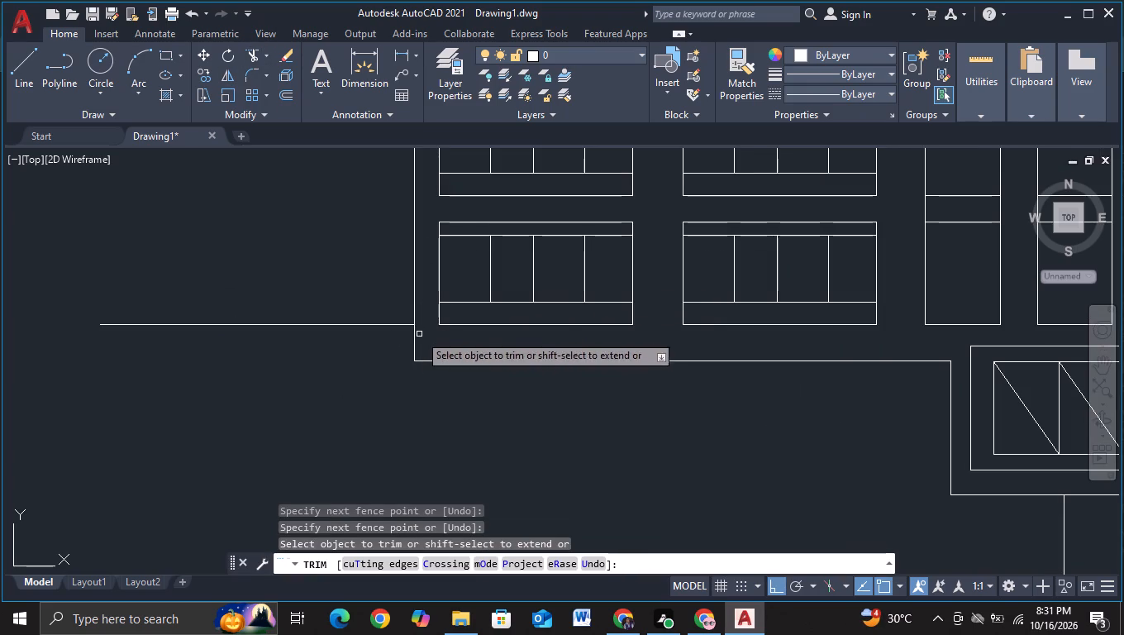
Draw a stepped outline from the horizontal line's left end: down about 29, left about 40, down about 15, left about 102 units.
middle_click_drag(355, 409, 615, 389)
scroll(620, 389, "down", 1)
middle_click_drag(602, 400, 623, 338)
scroll(623, 338, "down", 2)
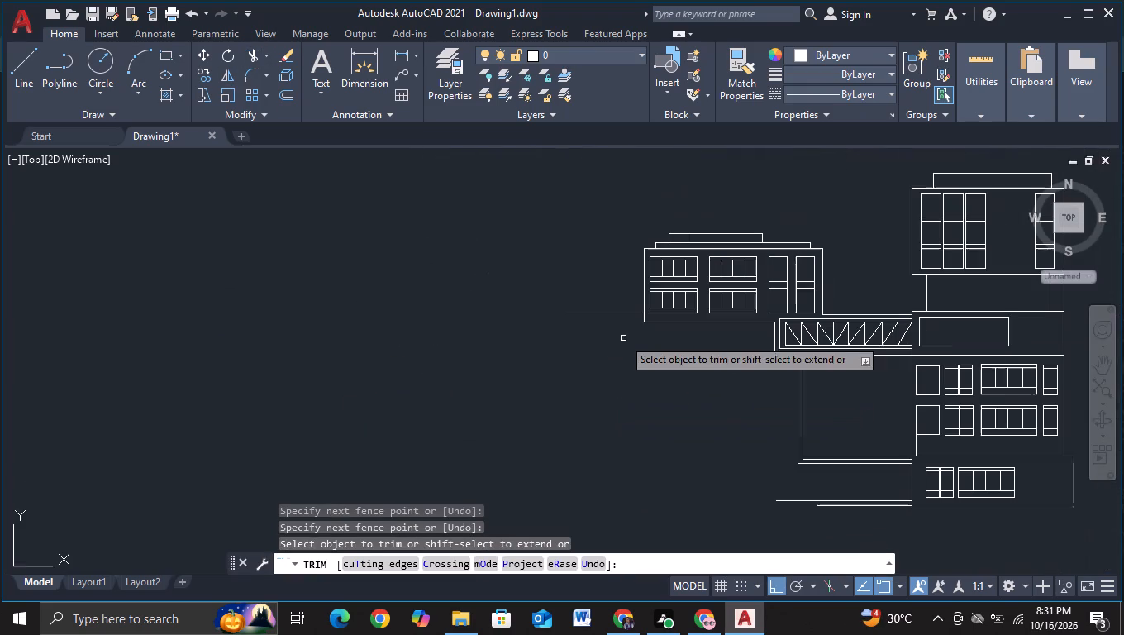
middle_click_drag(659, 423, 628, 404)
left_click(28, 92)
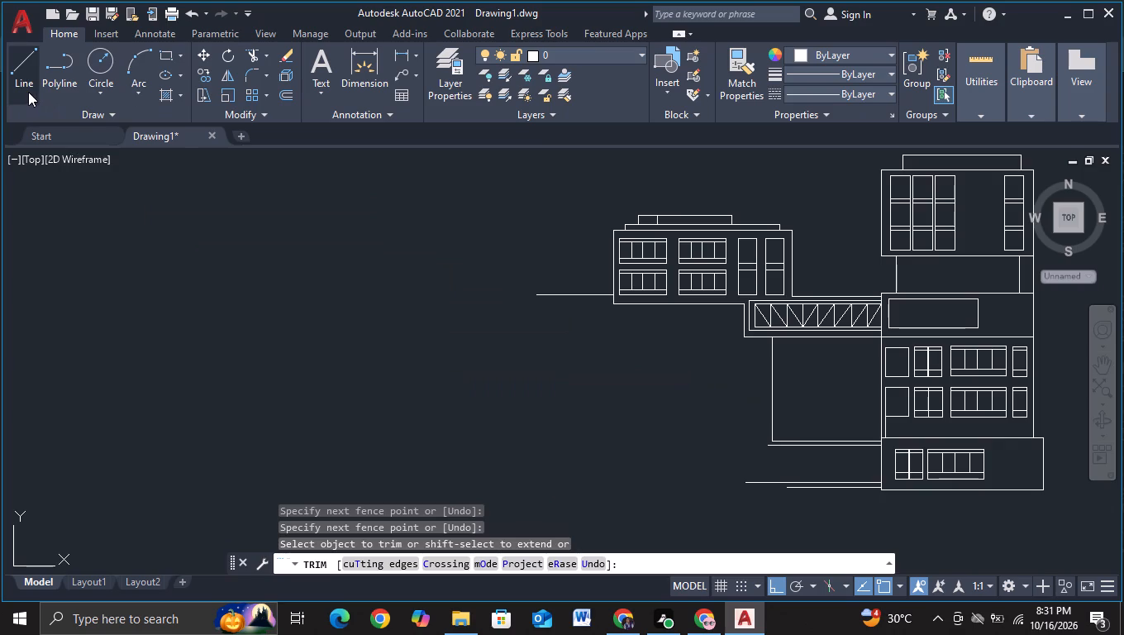
left_click(541, 301)
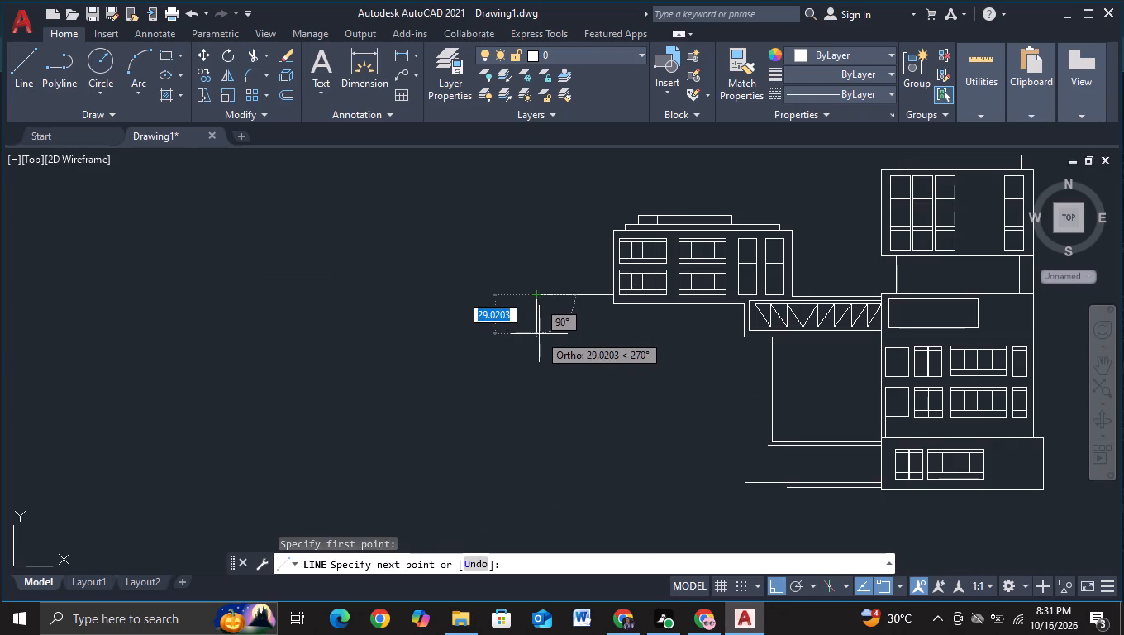
left_click(539, 334)
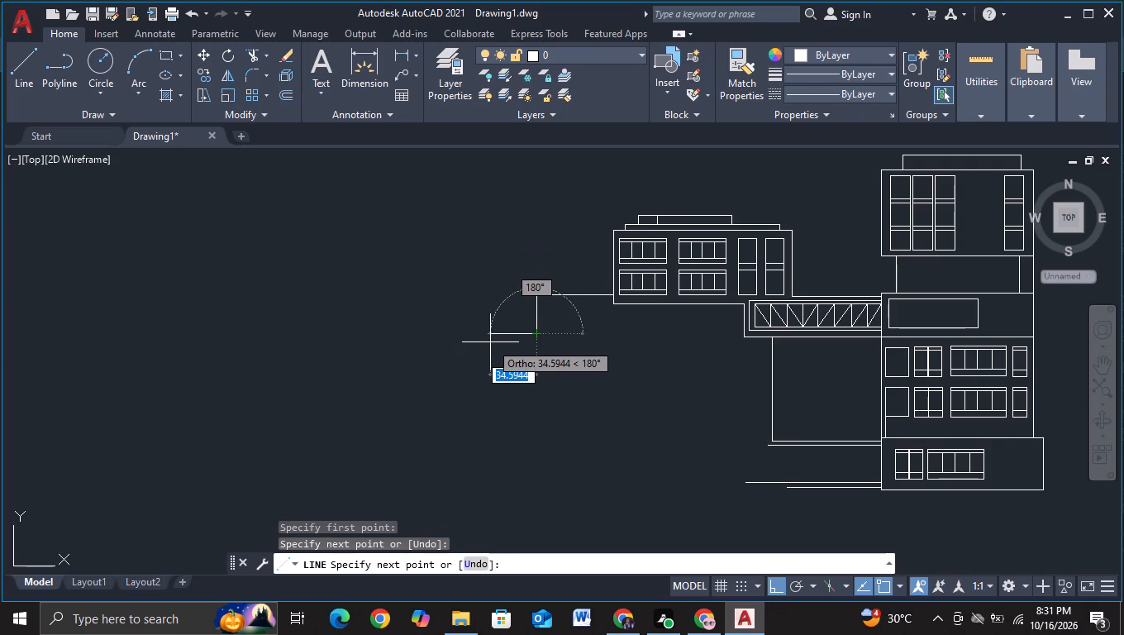
left_click(483, 342)
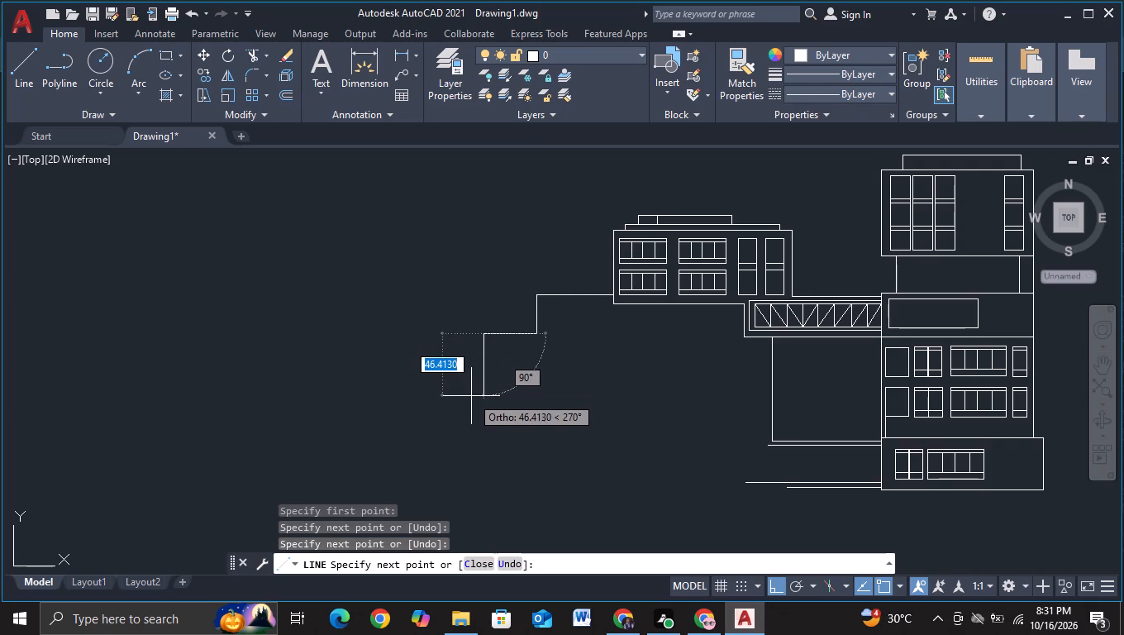
left_click(474, 354)
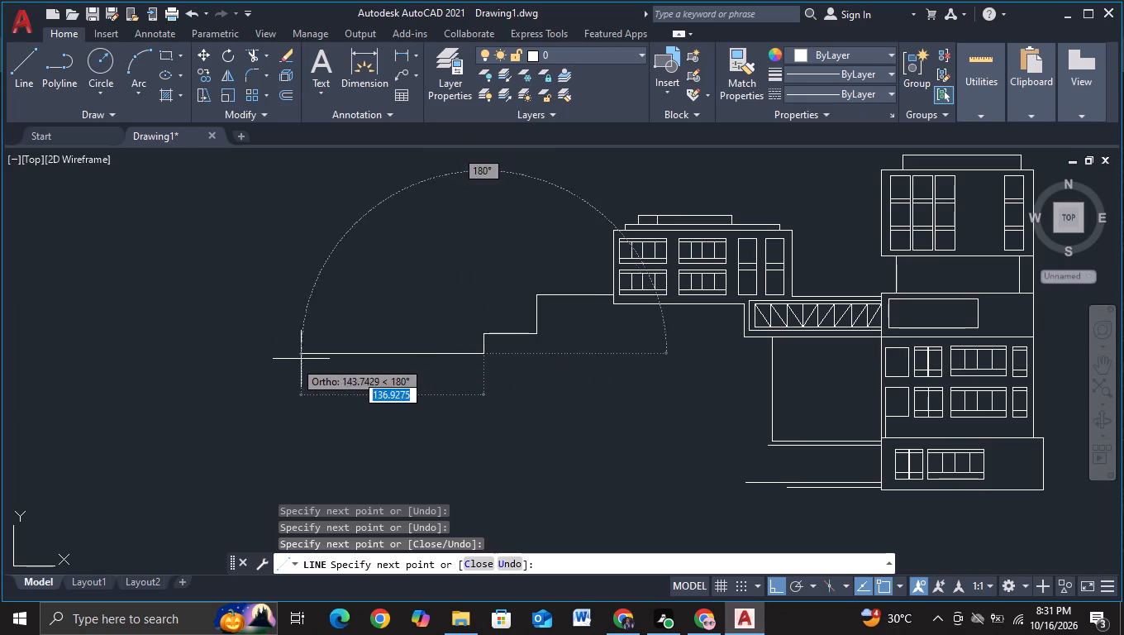
left_click(347, 356)
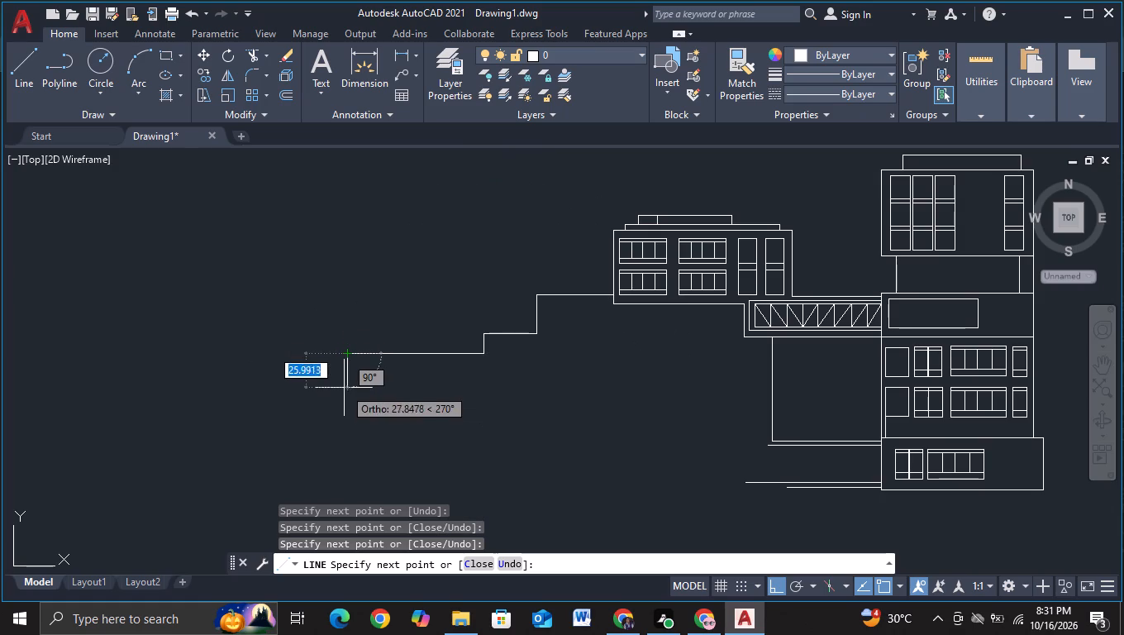
Continue the outline with a drop of about 25 units, retraced to the top, then leftward and down to the same level.
left_click(344, 388)
left_click(347, 360)
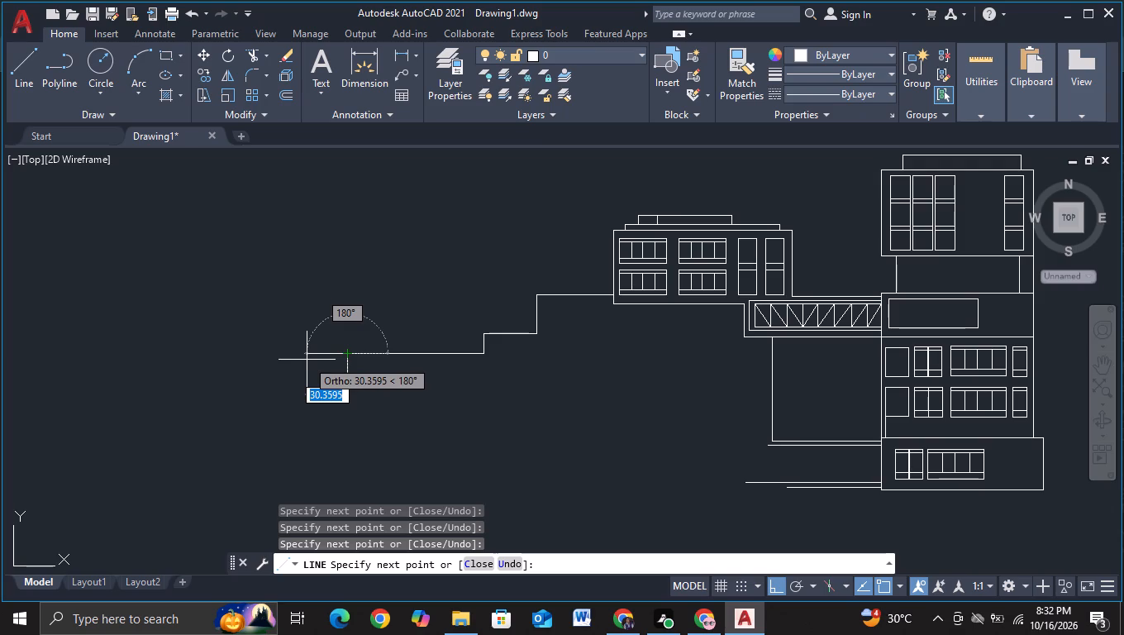
left_click(295, 360)
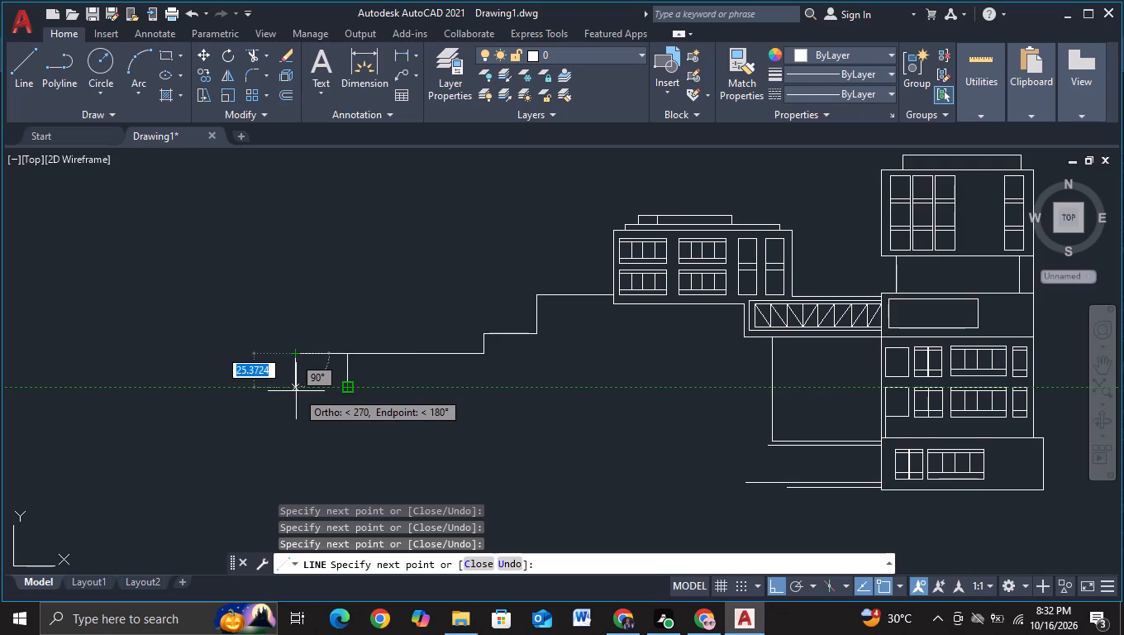
left_click(295, 386)
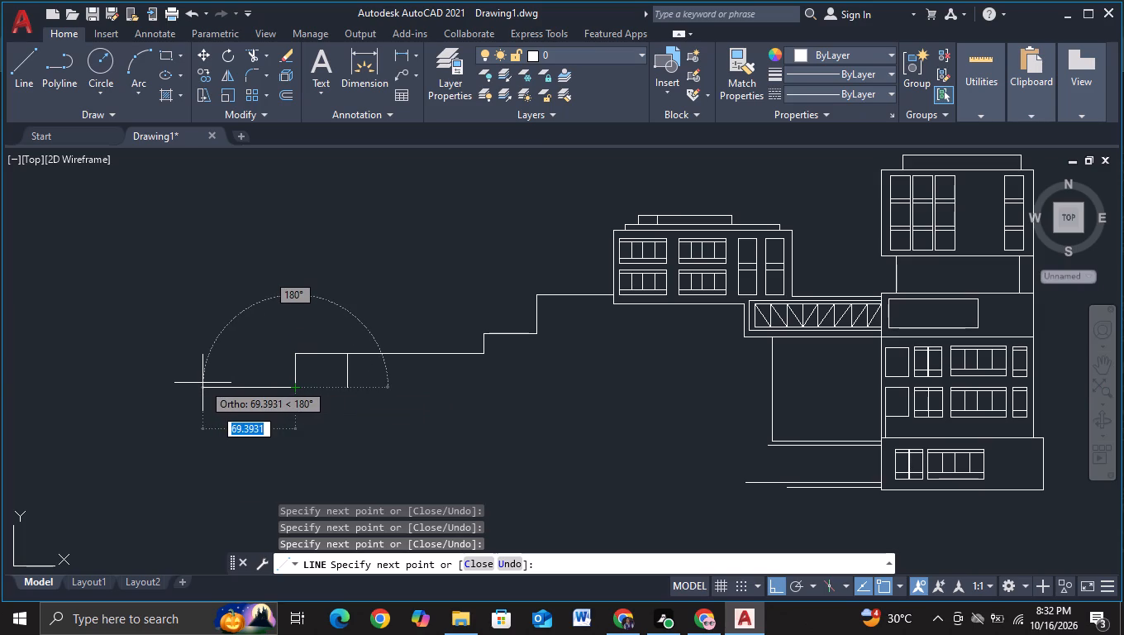
key("Escape")
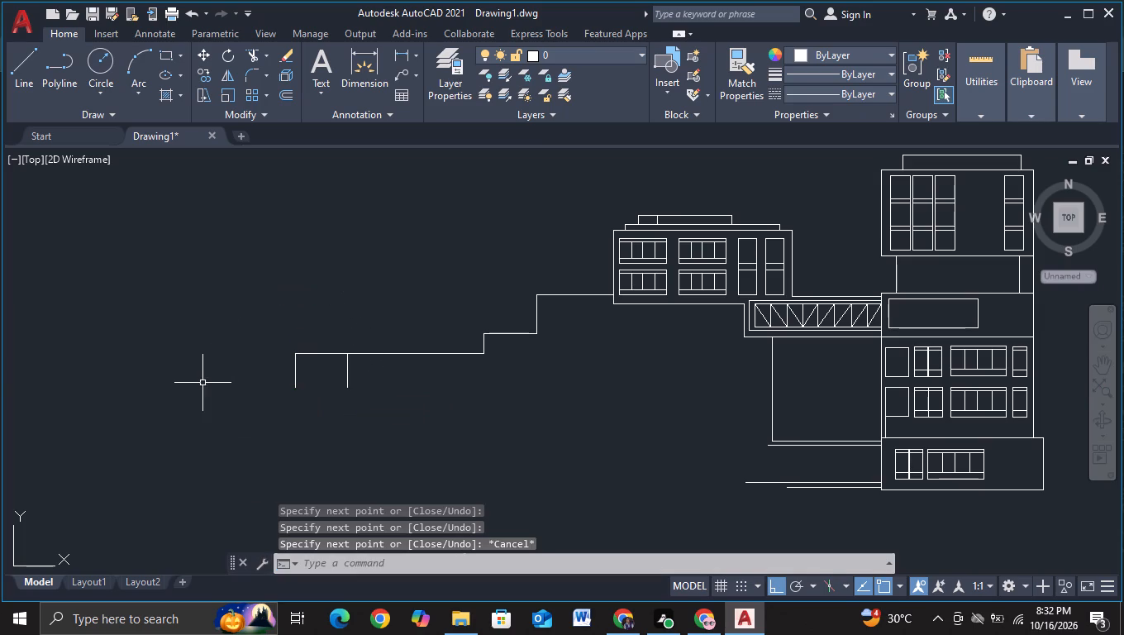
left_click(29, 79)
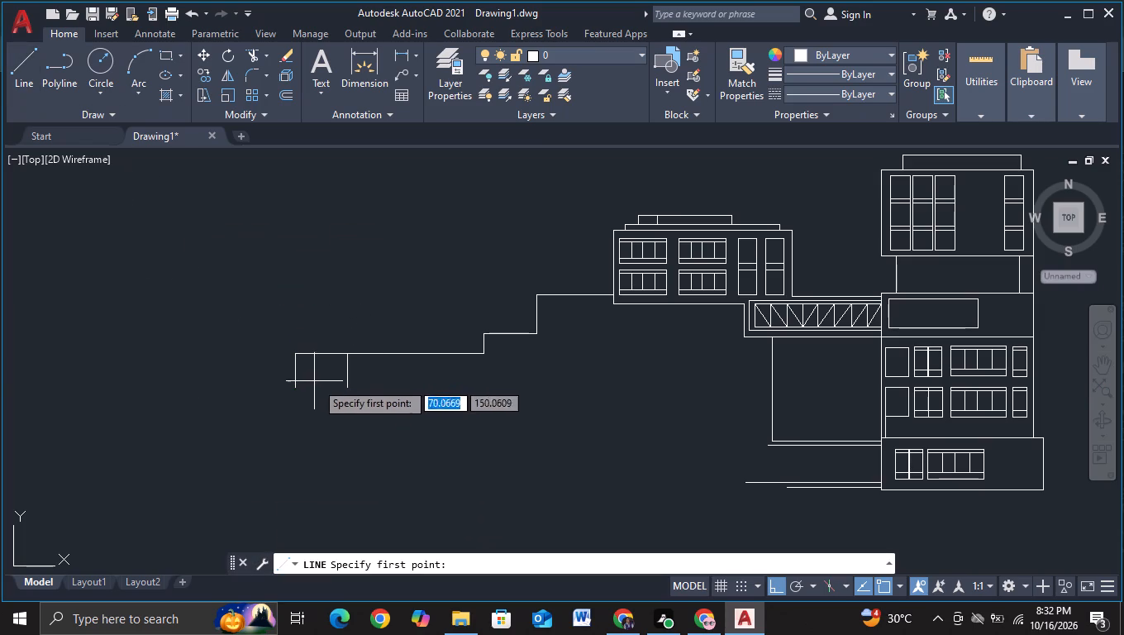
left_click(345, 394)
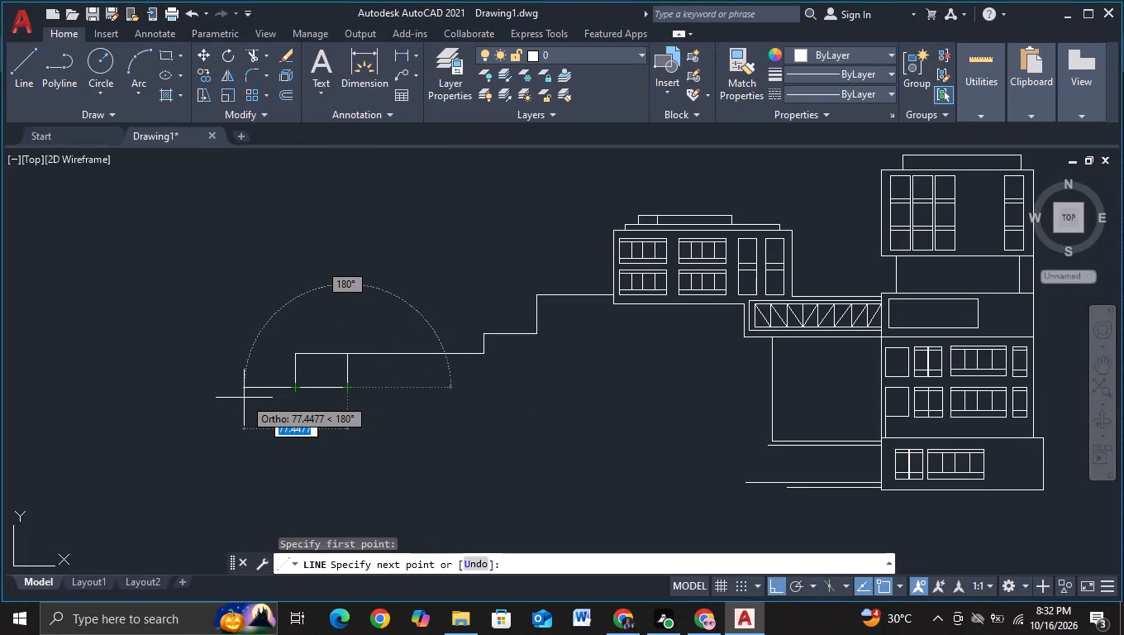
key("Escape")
Draw a line from the right-hand drop's bottom end down about 28 units, turning leftward past the left-hand drop.
left_click(21, 94)
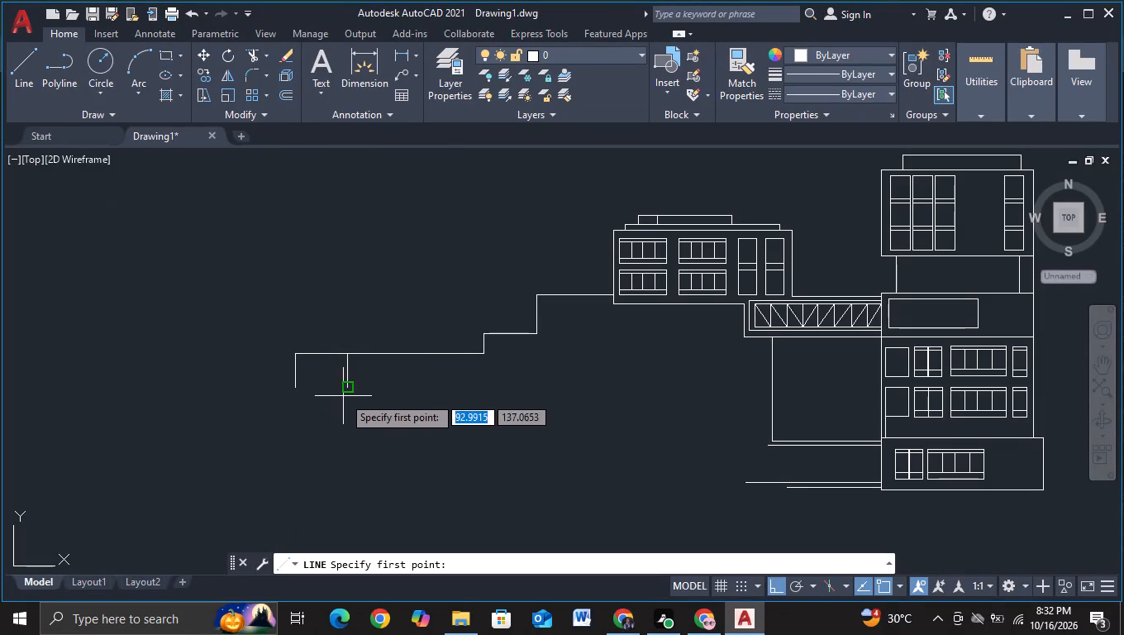
left_click(351, 388)
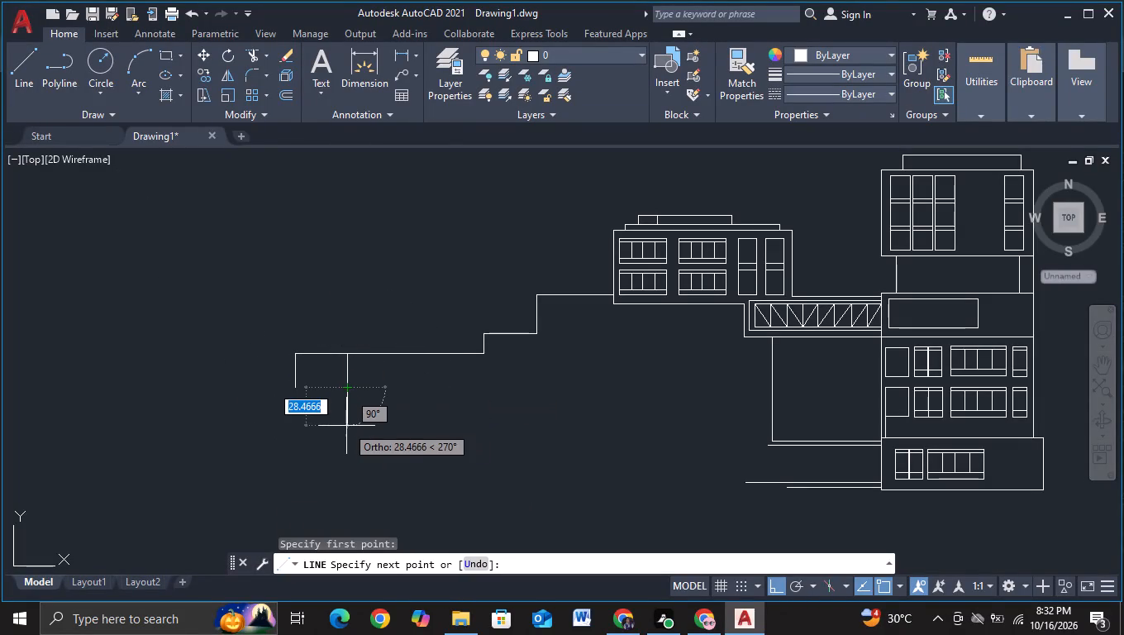
left_click(346, 424)
left_click(217, 427)
key("Escape")
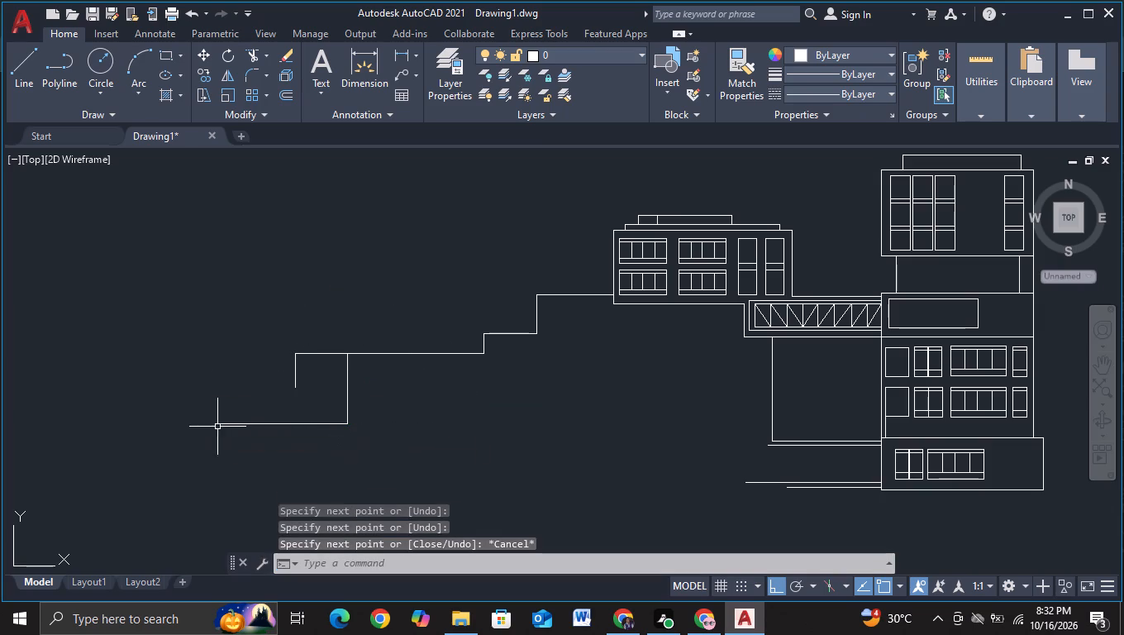
Lengthen the left-hand drop with a vertical line crossing the lower horizontal line, trimming off the overhang below it.
left_click(17, 90)
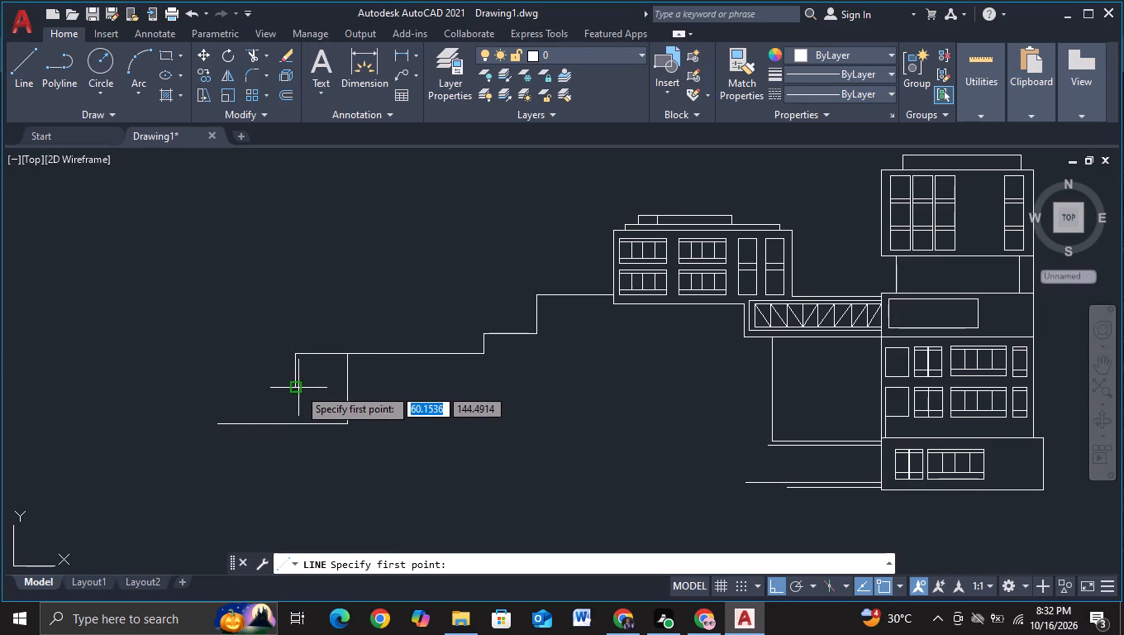
left_click(295, 388)
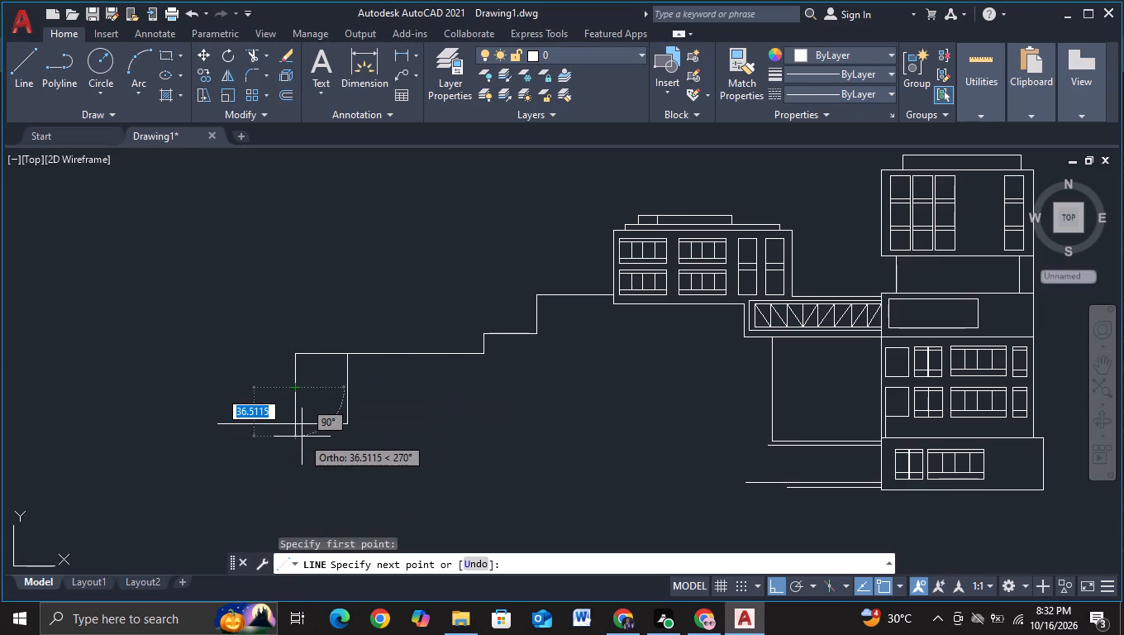
left_click(302, 437)
key("Escape")
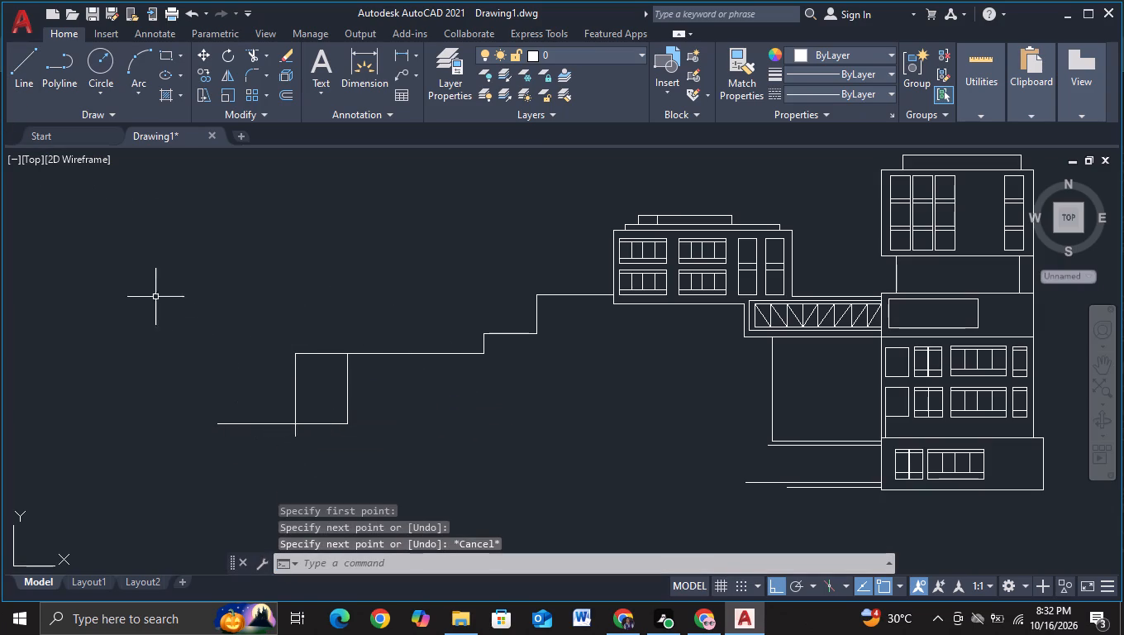
left_click(250, 56)
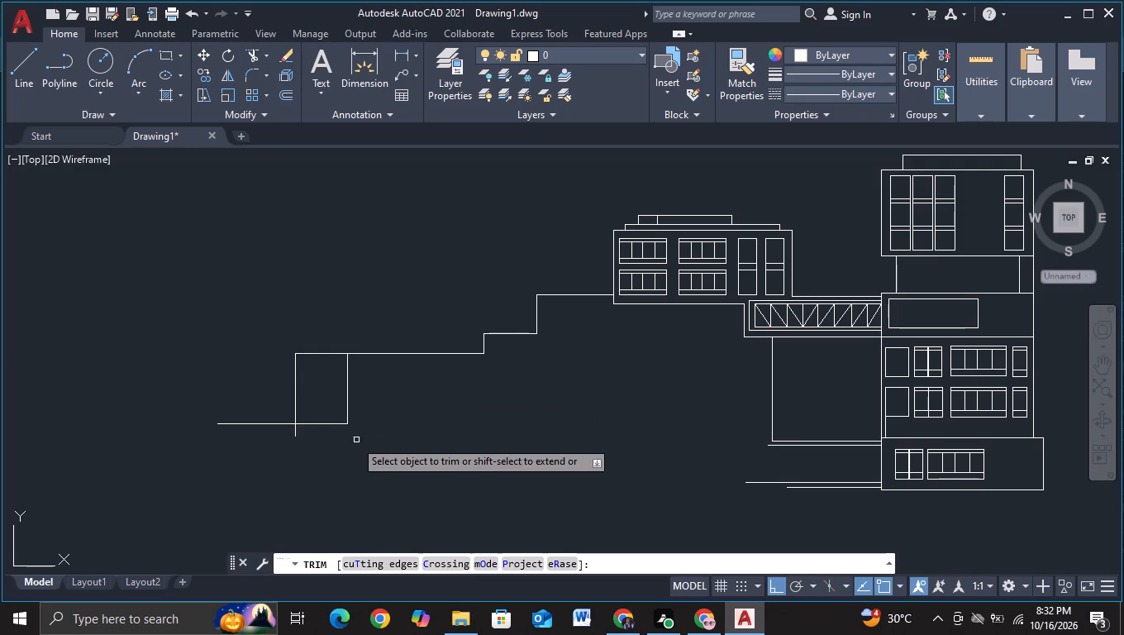
left_click(295, 436)
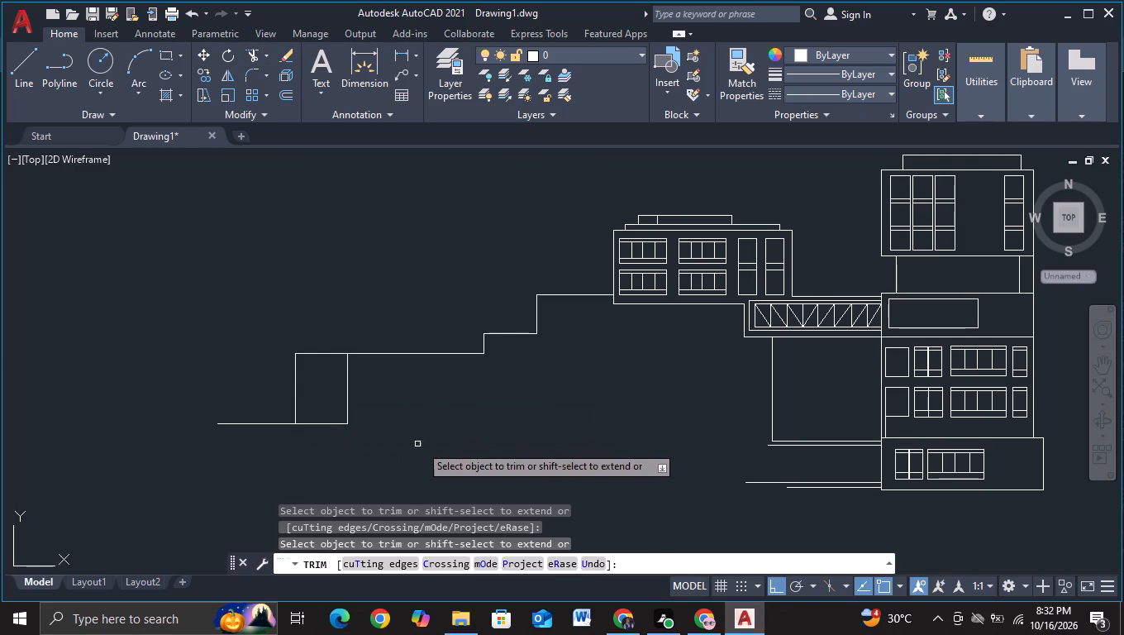
middle_click_drag(436, 449, 393, 389)
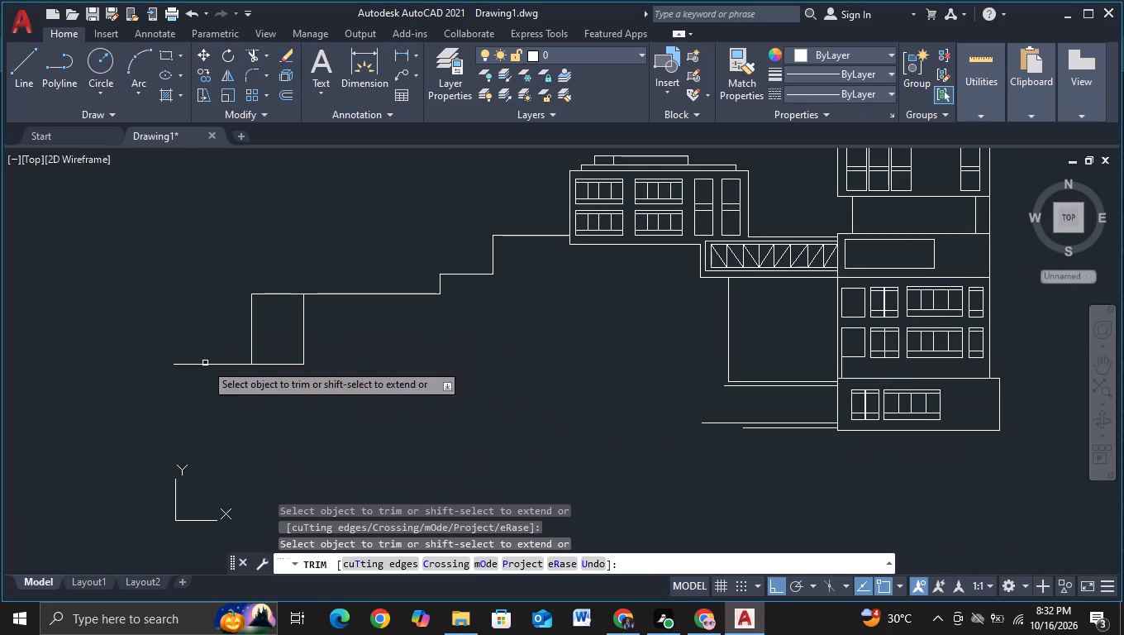
key("Escape")
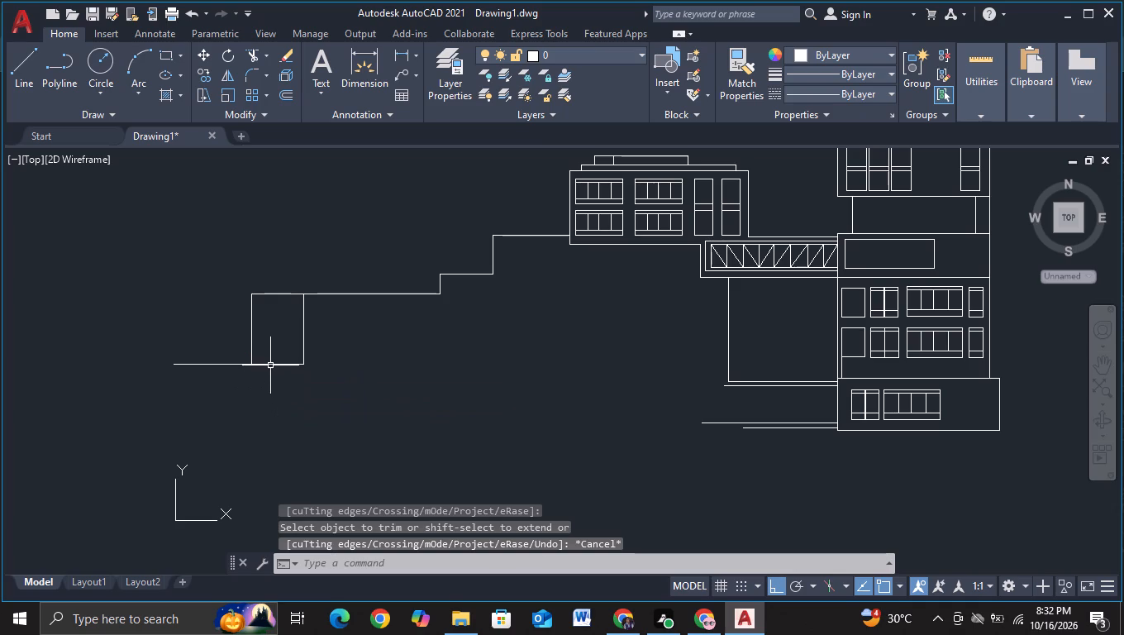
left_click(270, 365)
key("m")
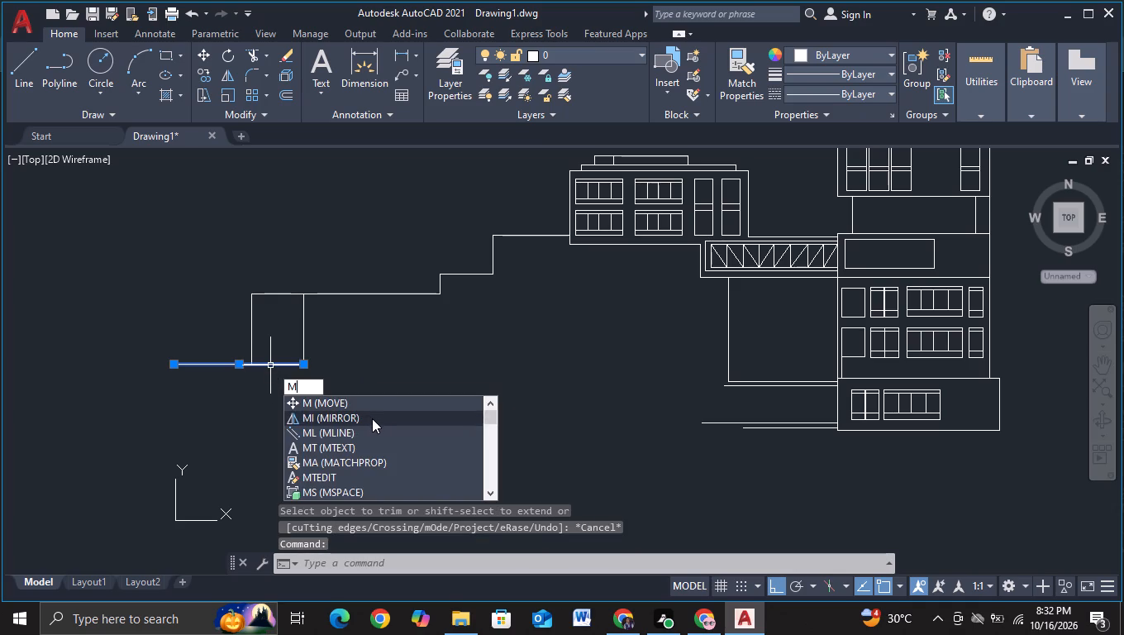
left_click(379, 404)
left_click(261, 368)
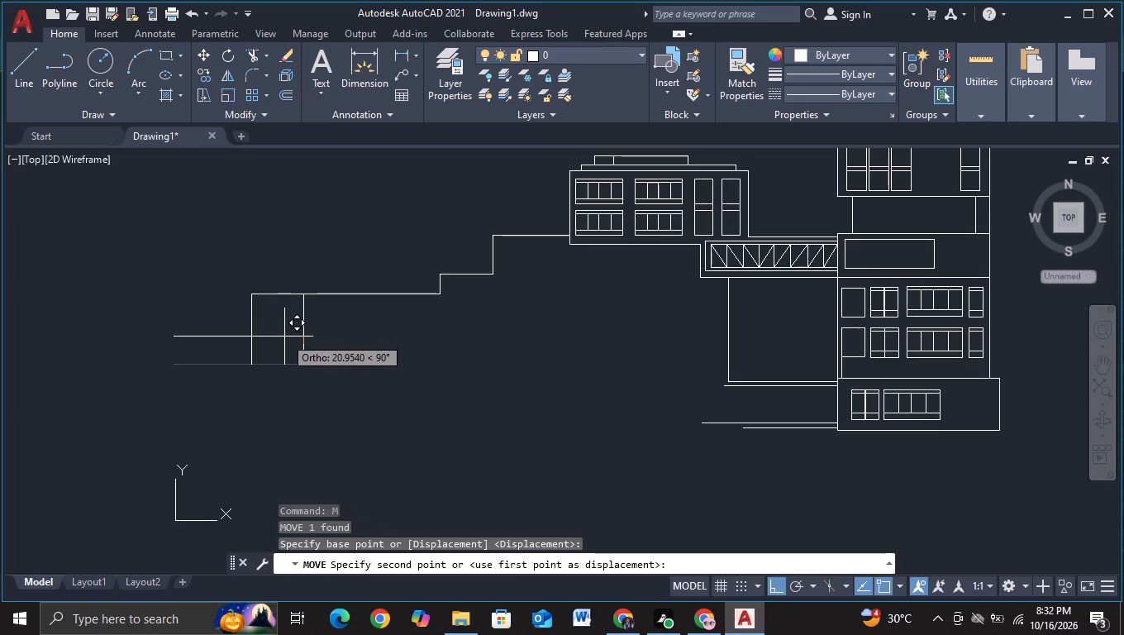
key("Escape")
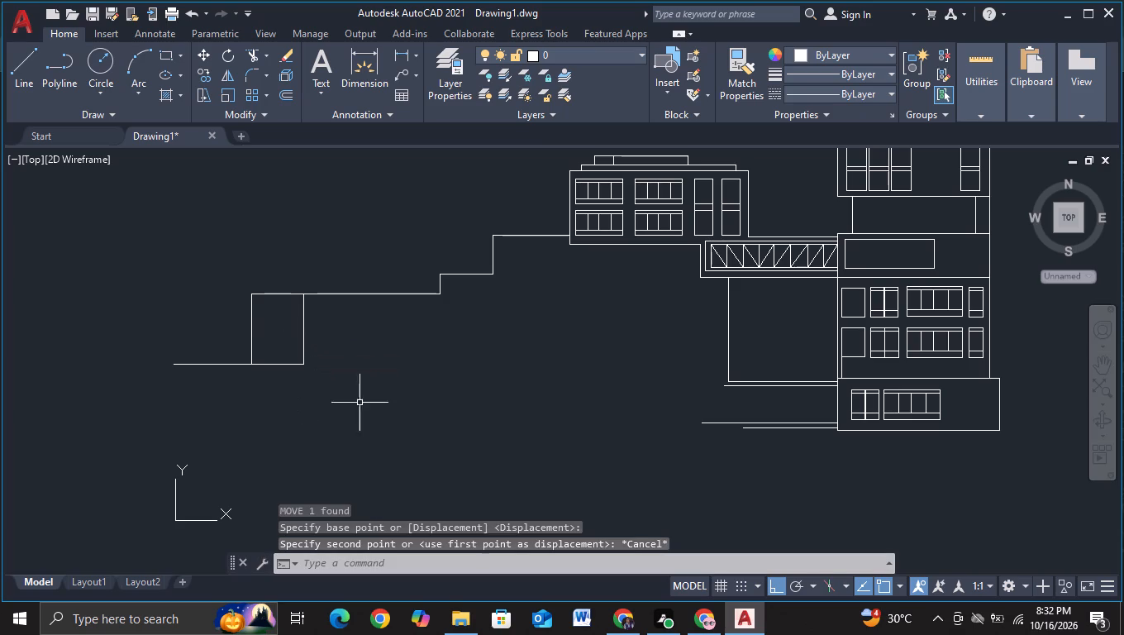
Draw a horizontal line about 245 units leftward from the truss wing's bottom-left corner, passing the middle step of the stepped outline.
middle_click_drag(389, 417, 398, 372)
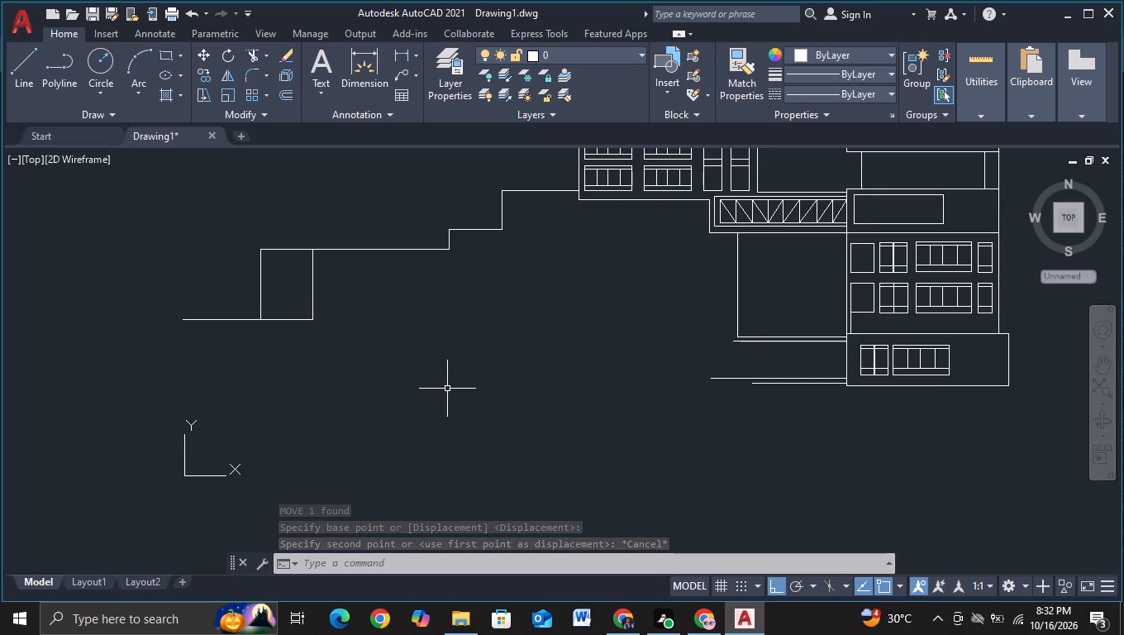
left_click(16, 98)
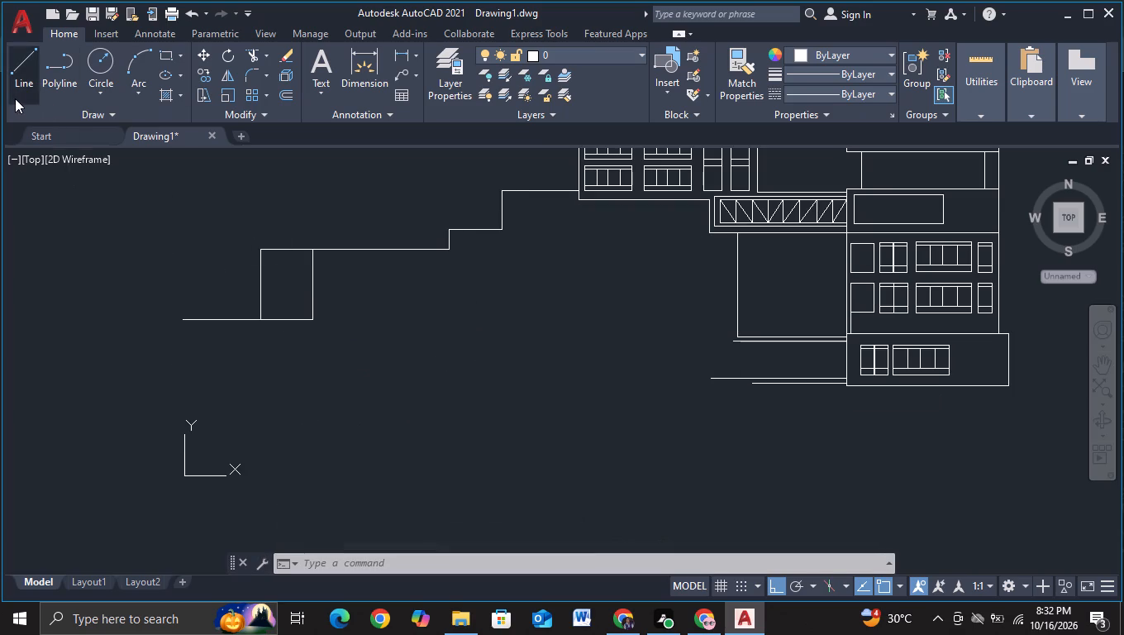
middle_click_drag(480, 365, 460, 469)
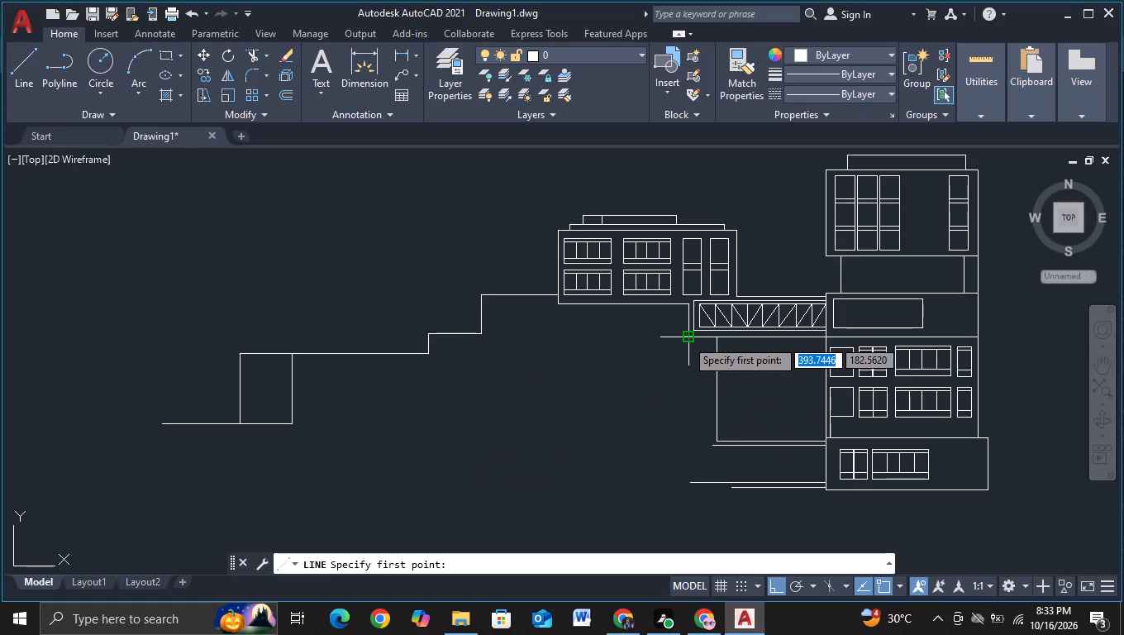
left_click(686, 339)
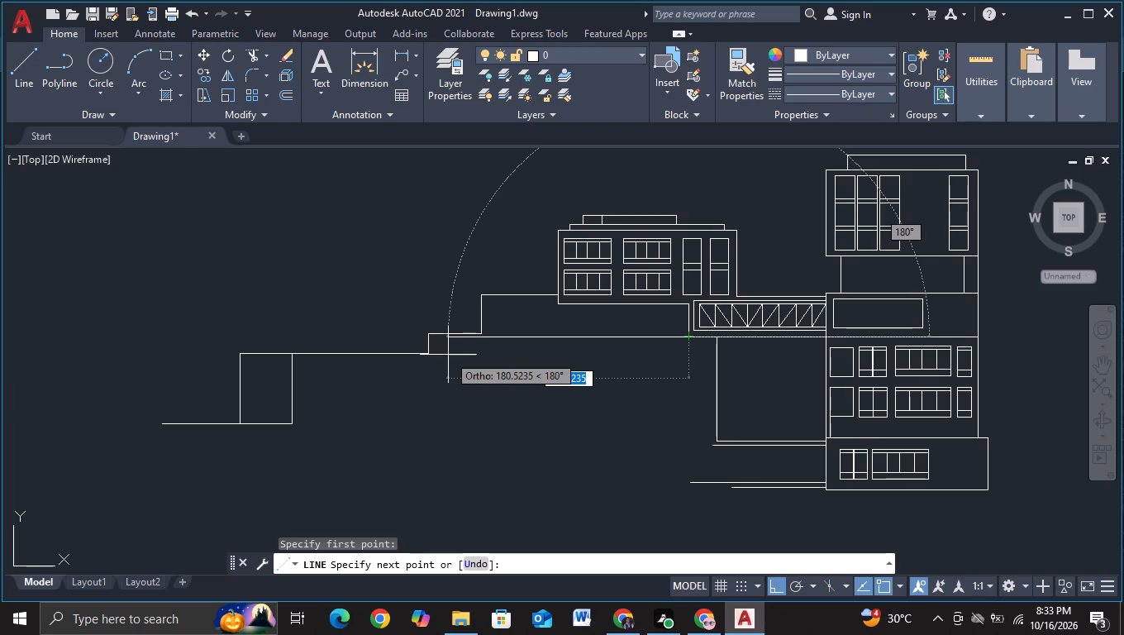
left_click(362, 330)
key("Escape")
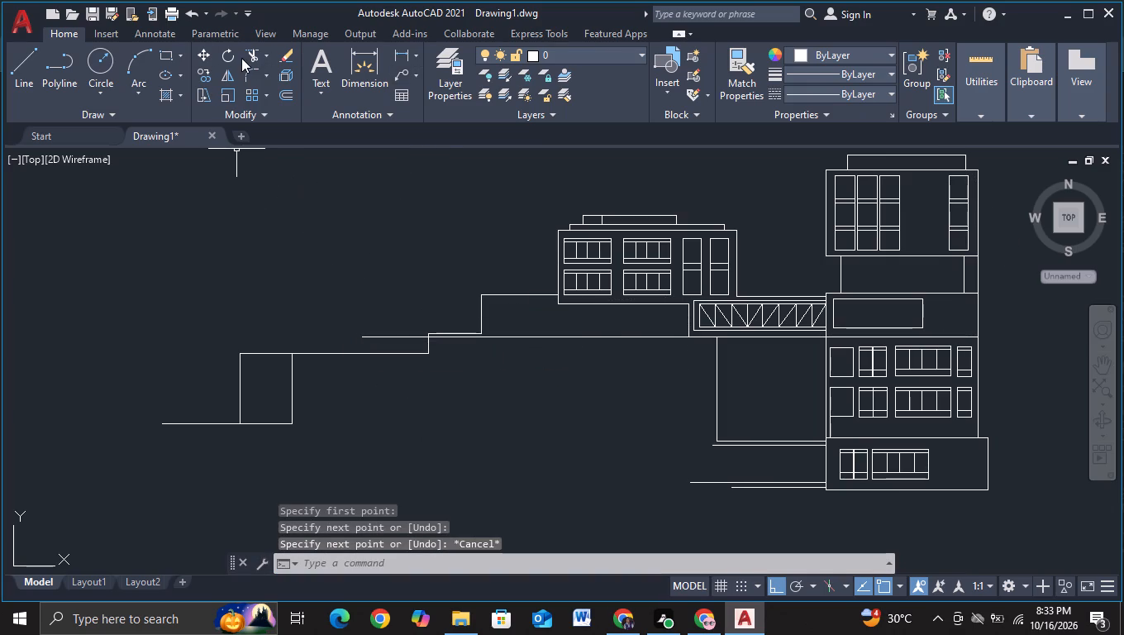
Trim the new line's overhang beyond the middle step, the old step tread just above it, and the leftover riser stub.
left_click(247, 56)
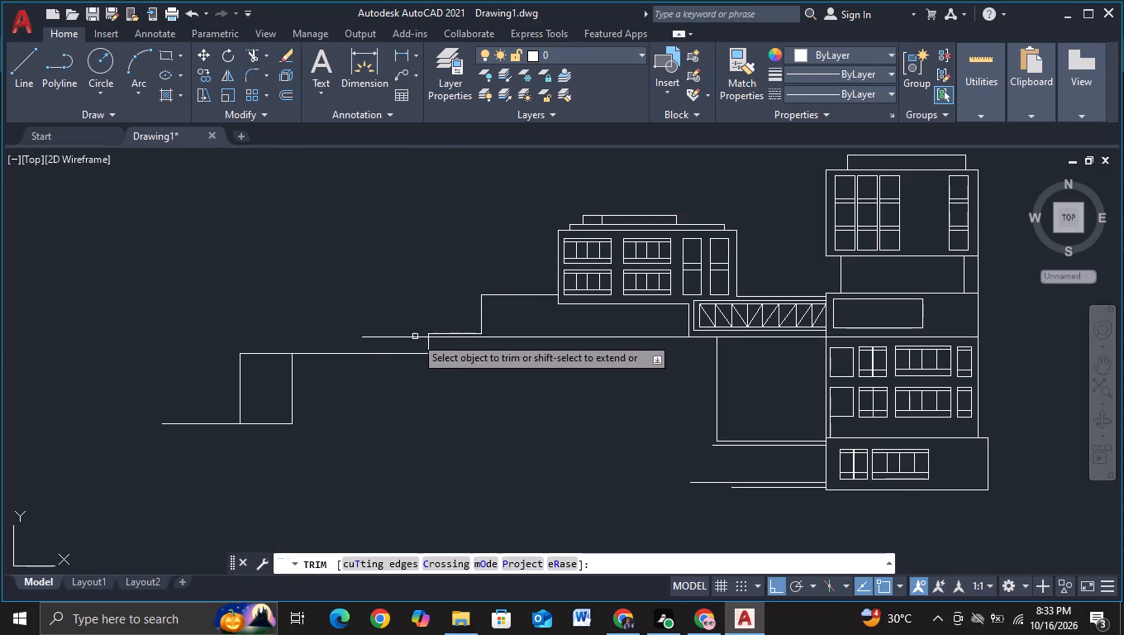
left_click(395, 337)
scroll(463, 341, "up", 1)
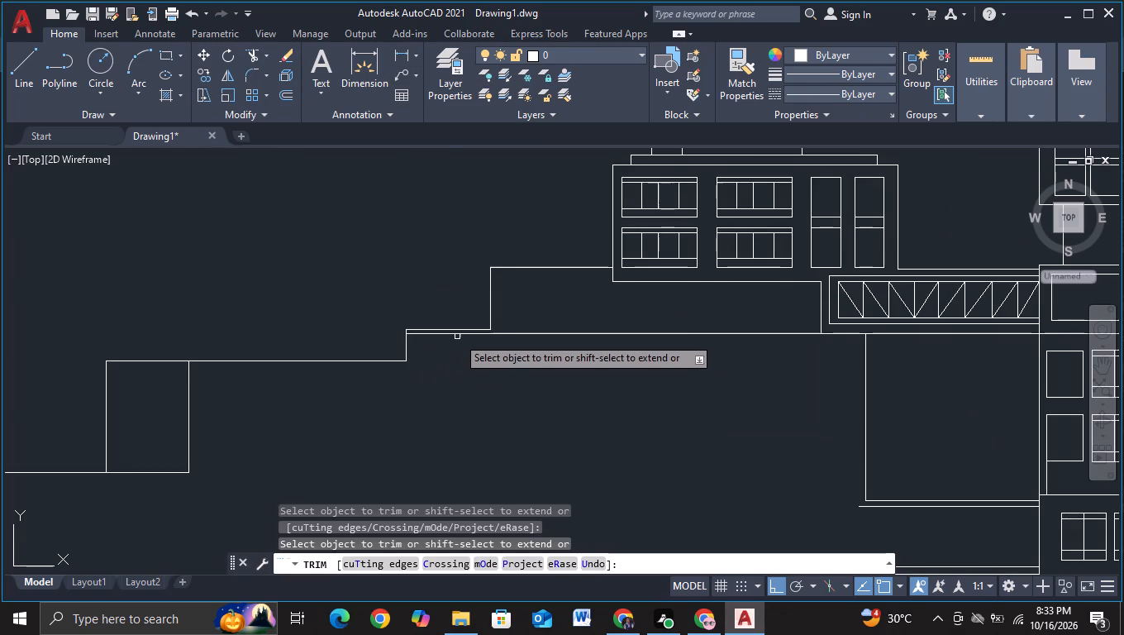
left_click(455, 331)
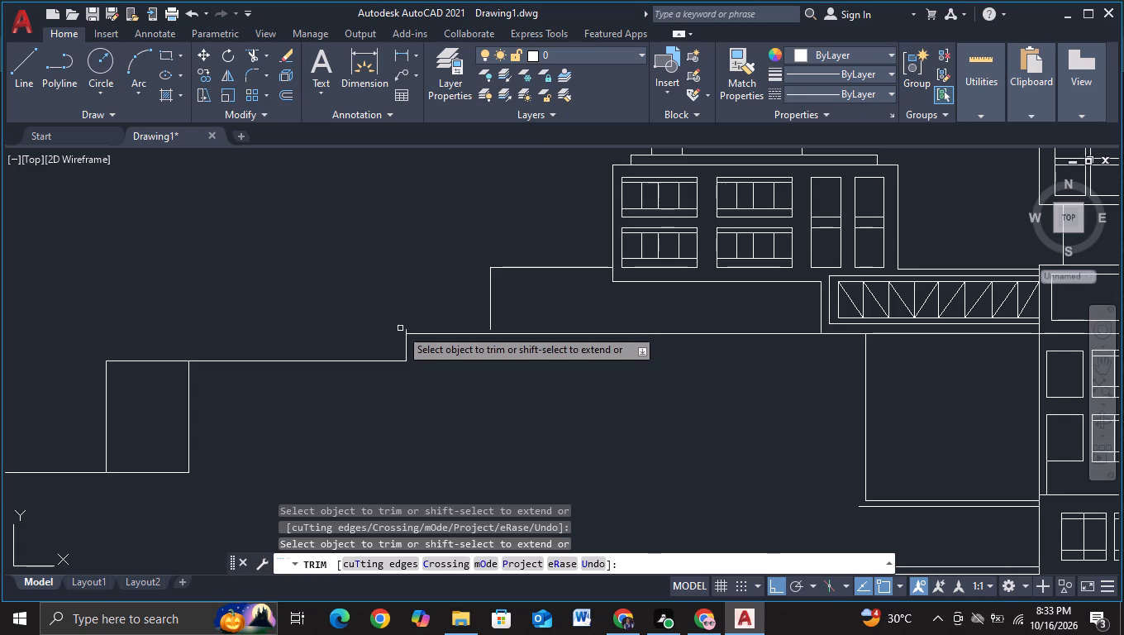
left_click(405, 328)
key("Escape")
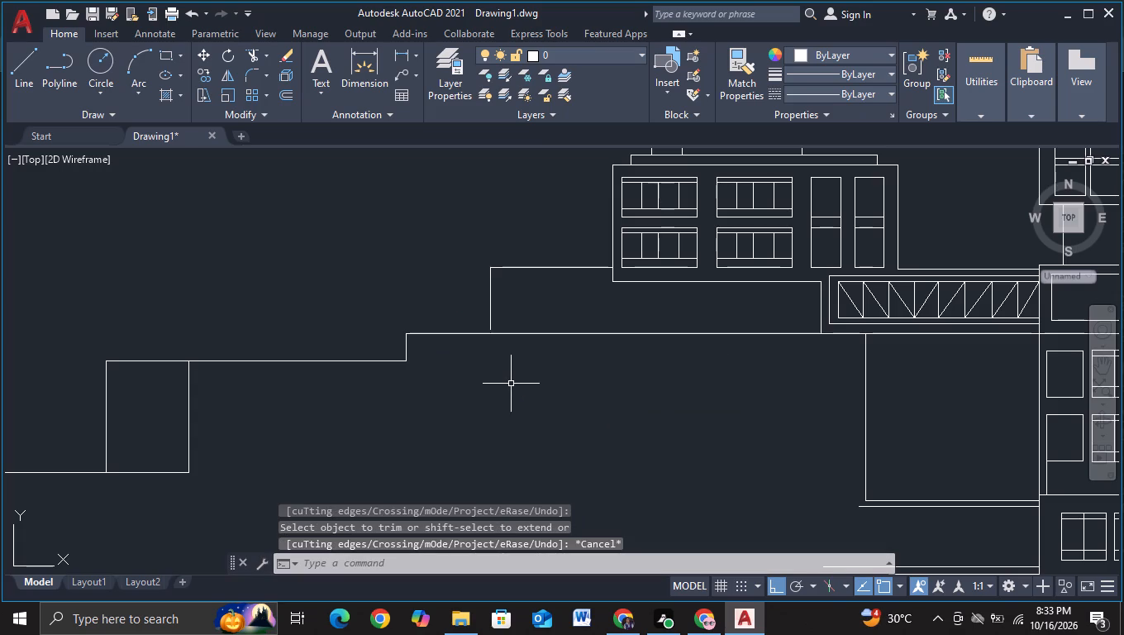
Extend the upper step's vertical line down to the new long horizontal line.
key("e")
left_click(541, 432)
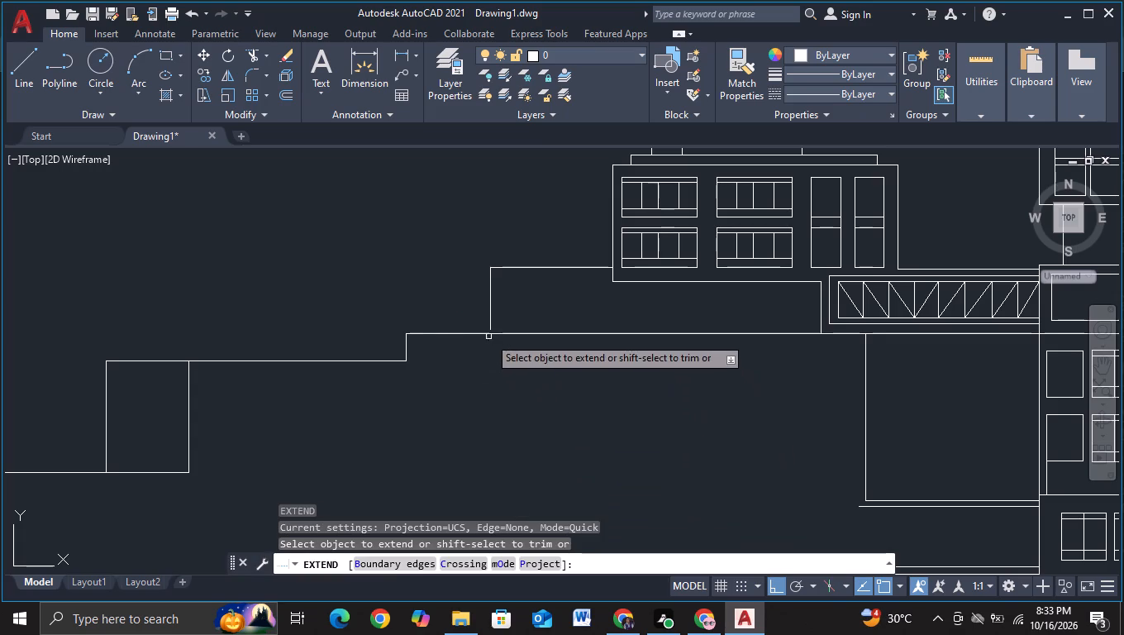
left_click(490, 325)
key("Escape")
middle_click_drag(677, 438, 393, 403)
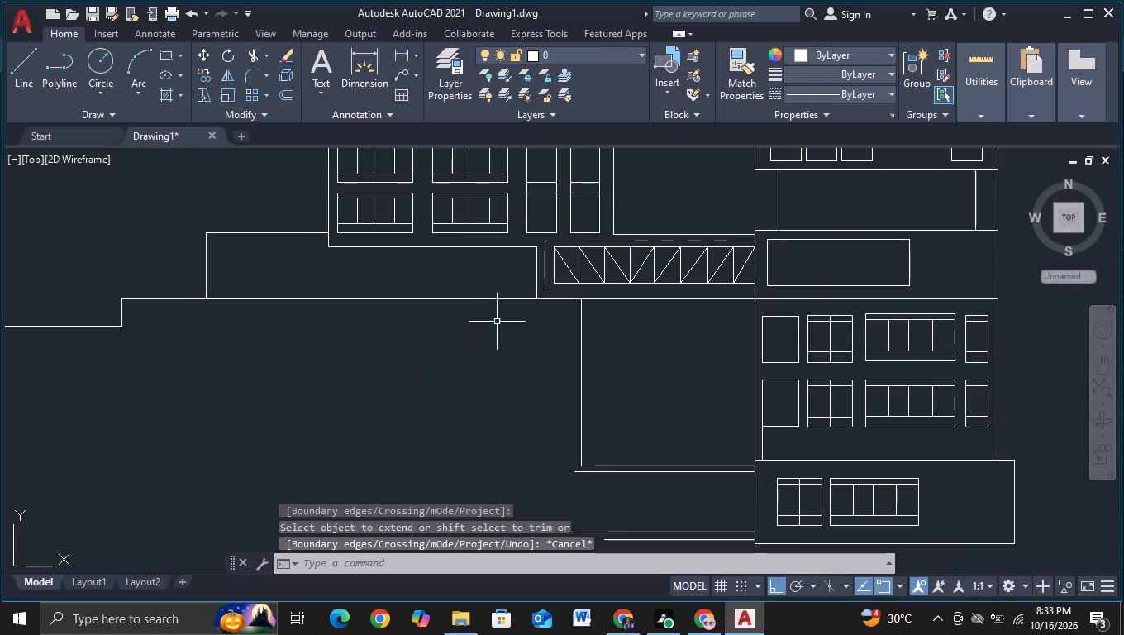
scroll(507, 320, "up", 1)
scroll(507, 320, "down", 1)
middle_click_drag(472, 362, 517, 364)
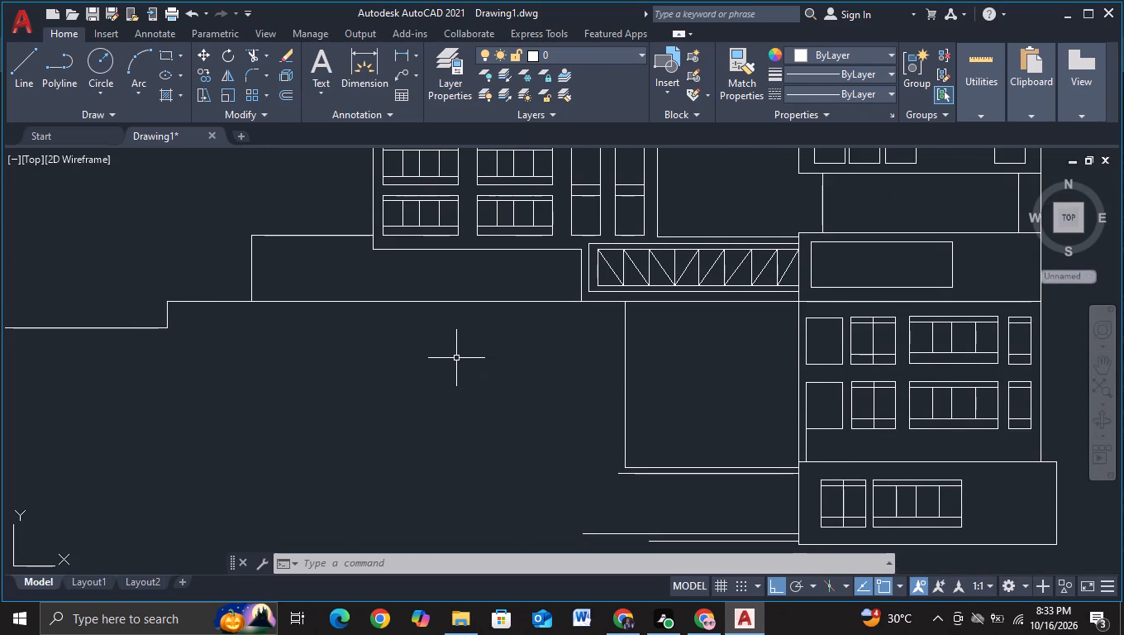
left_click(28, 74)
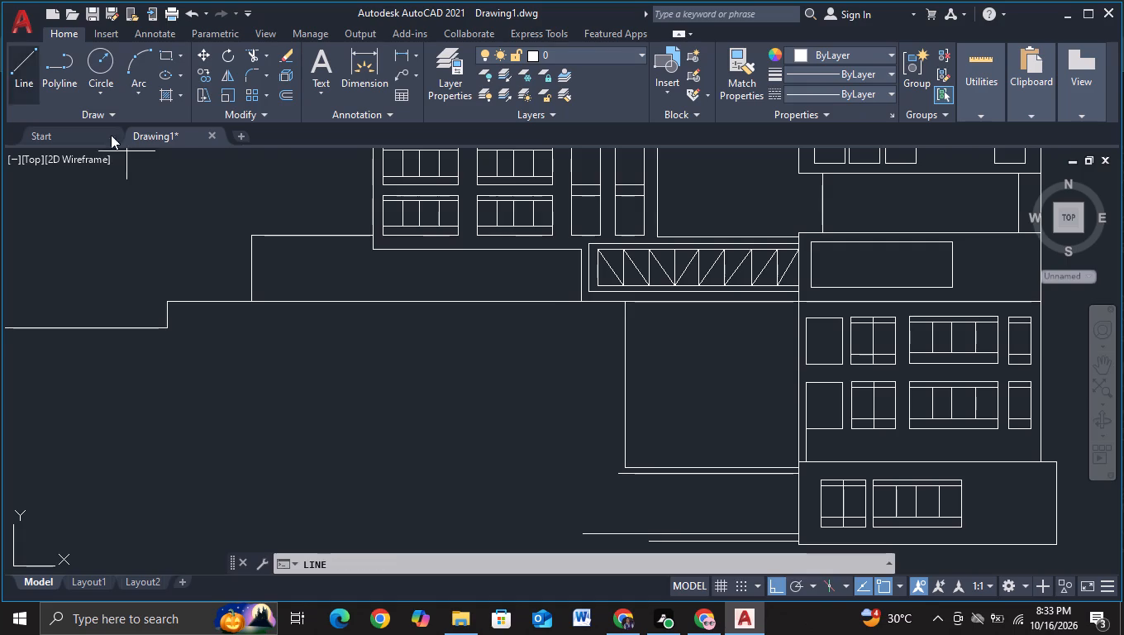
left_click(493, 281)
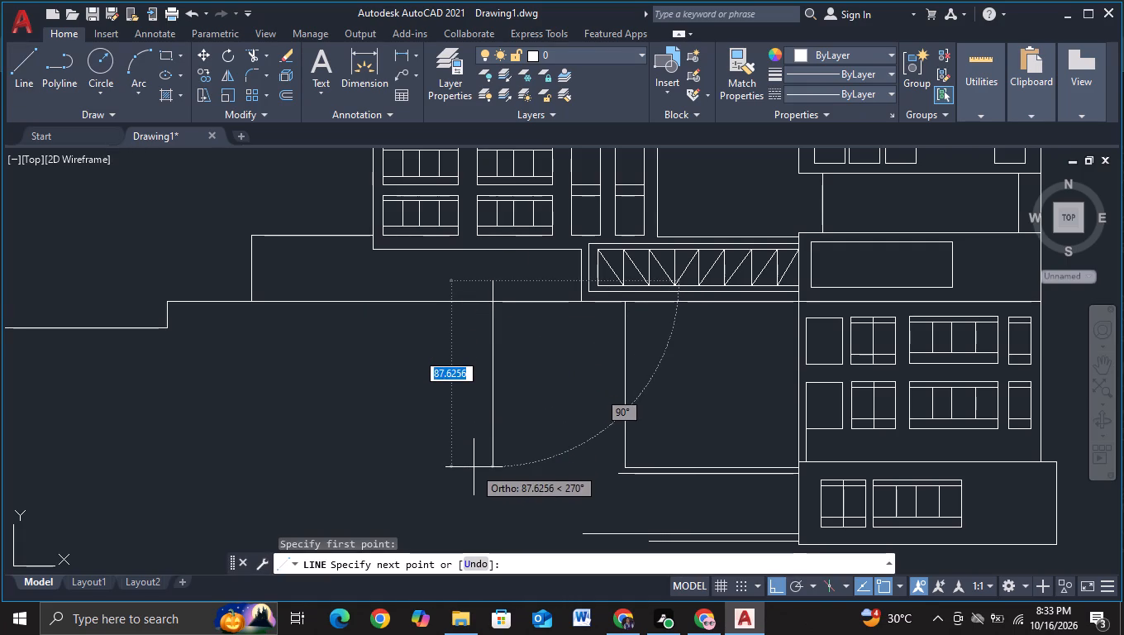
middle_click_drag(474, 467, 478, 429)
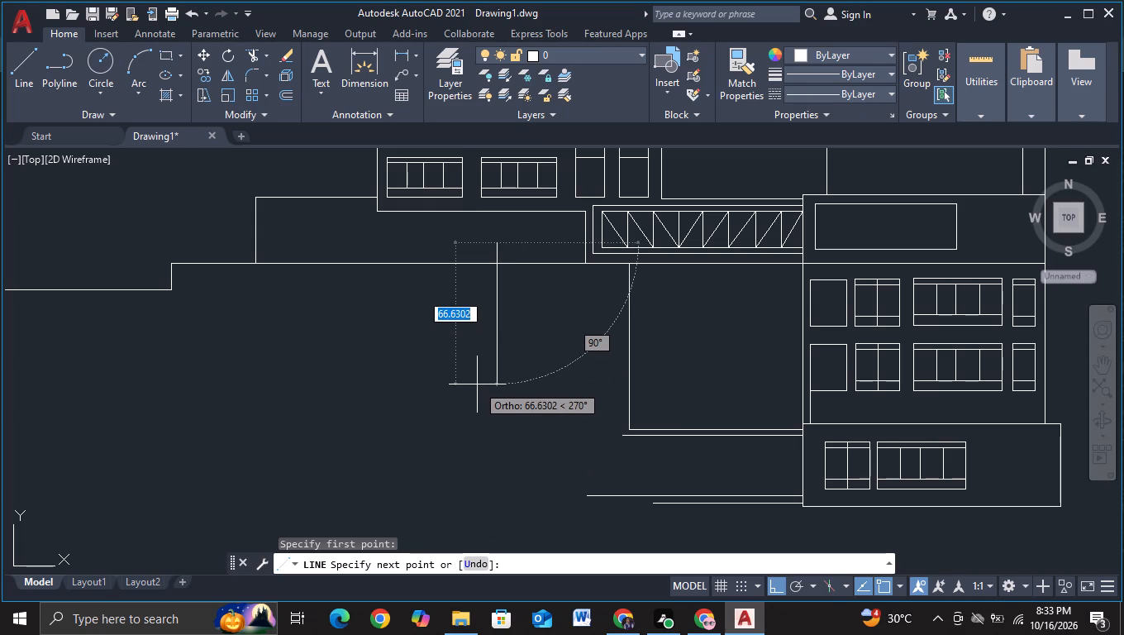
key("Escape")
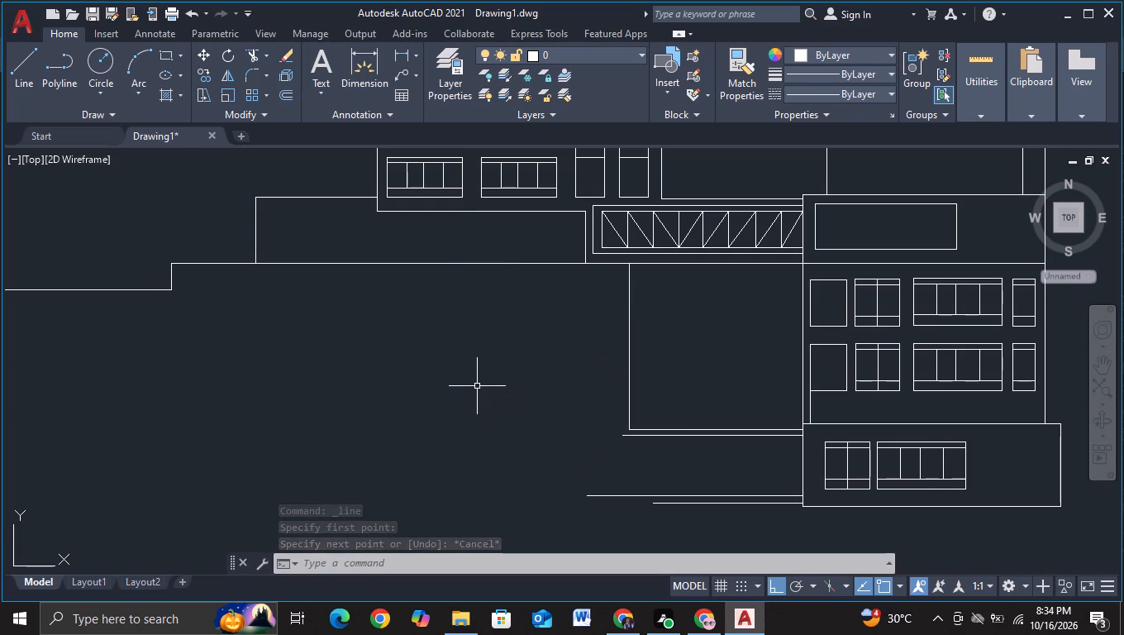
Draw a vertical line about 92 units down across the long horizontal line, left of the enclosure beneath the truss wing.
left_click(14, 71)
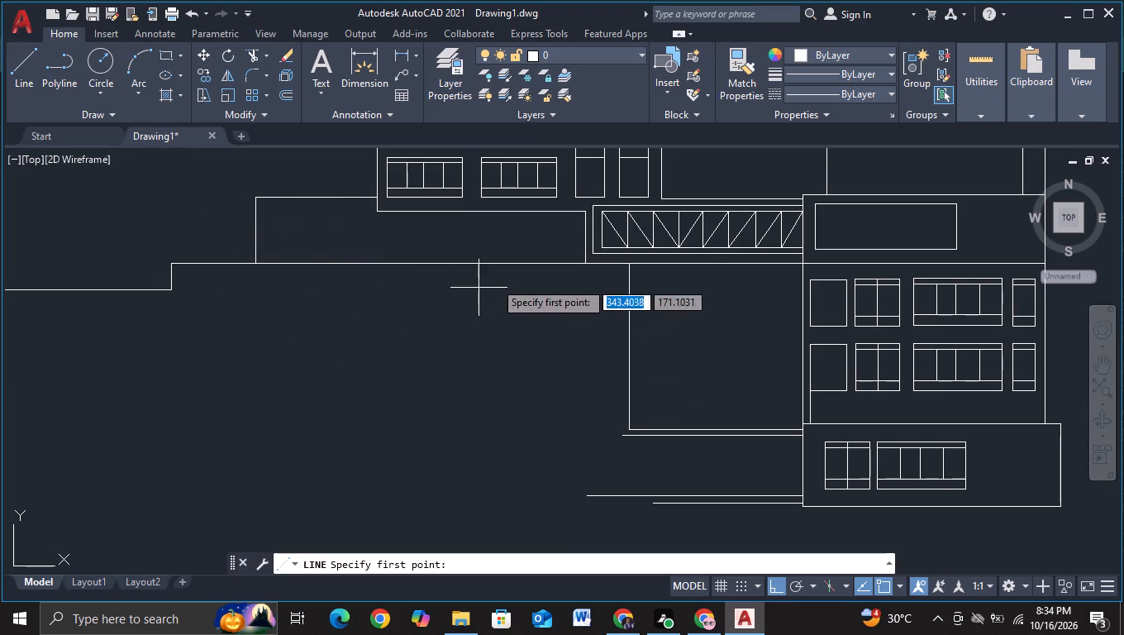
left_click(515, 239)
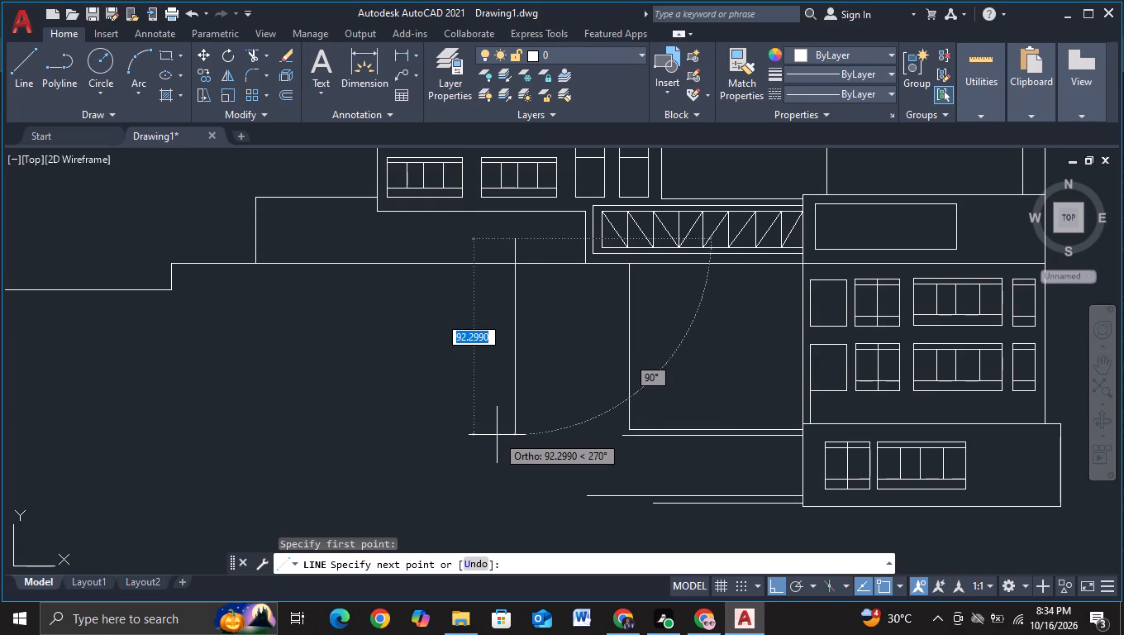
left_click(497, 437)
key("Escape")
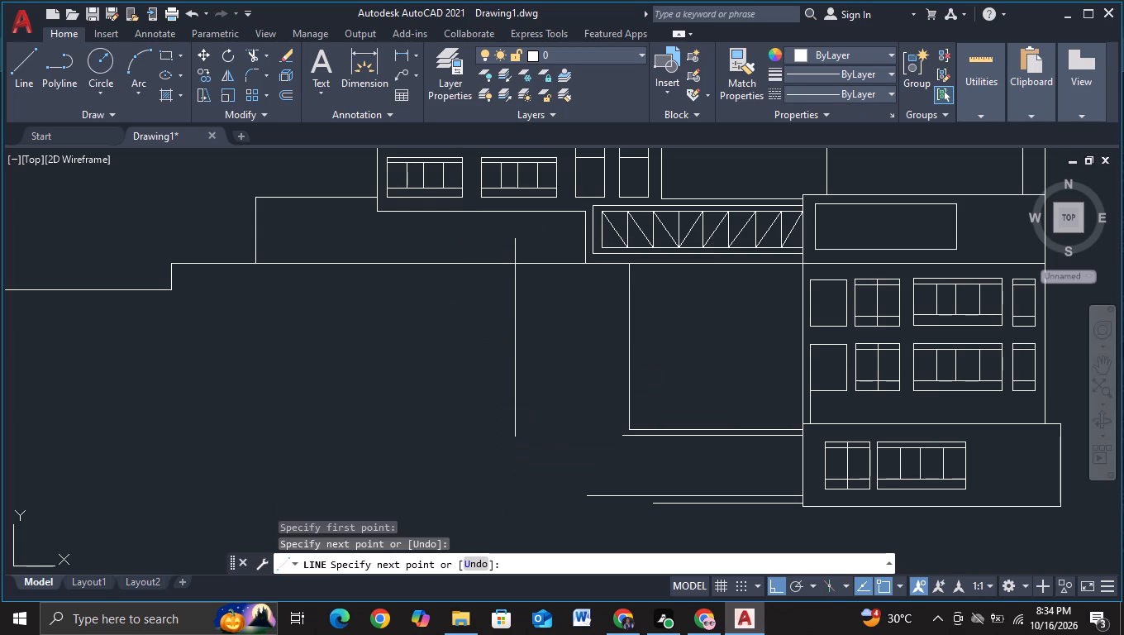
Trim the new vertical line's stub above the long horizontal line, and the horizontal stretch between it and the truss wing.
left_click(246, 51)
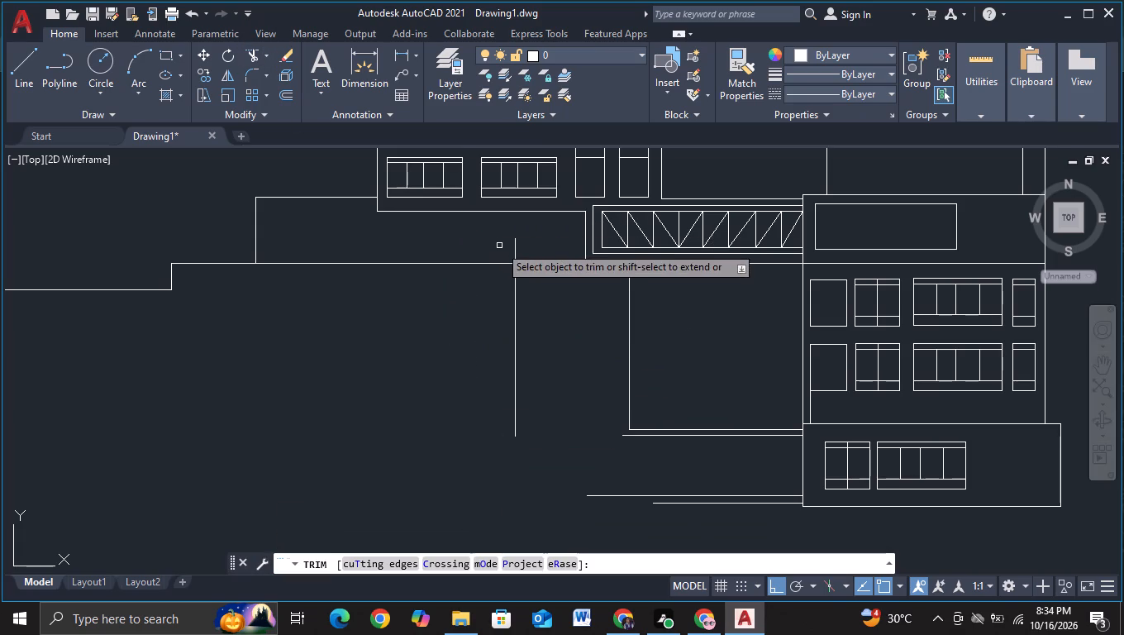
left_click_drag(500, 246, 551, 289)
middle_click_drag(422, 344, 424, 302)
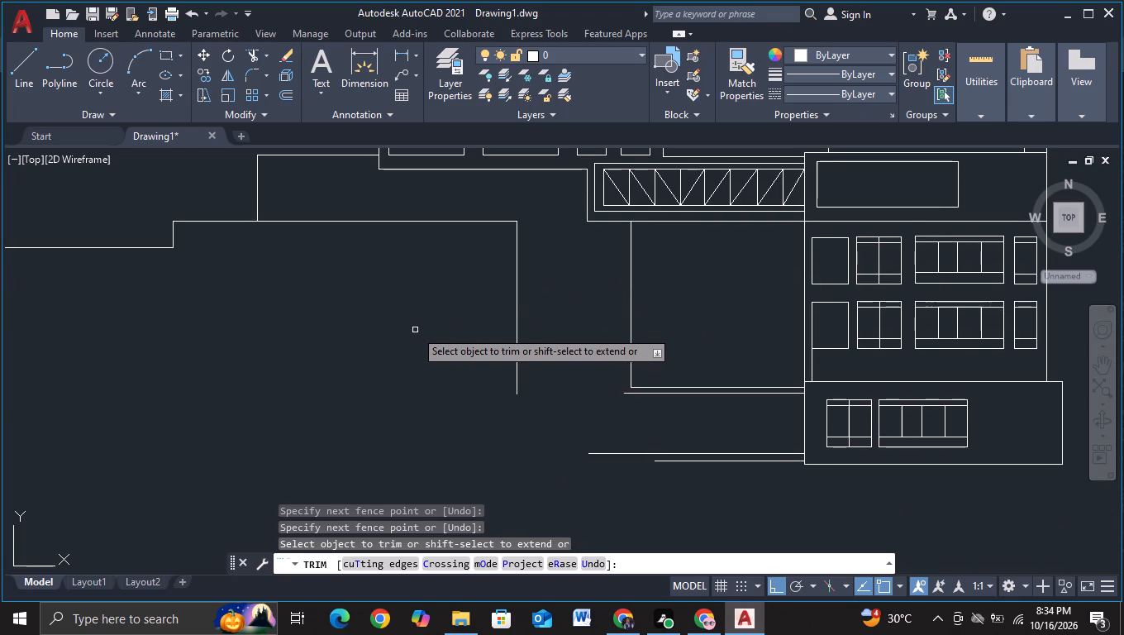
Draw a horizontal line leftward from the bottom-left corner of the enclosure beneath the truss wing, crossing the new vertical line.
left_click(30, 65)
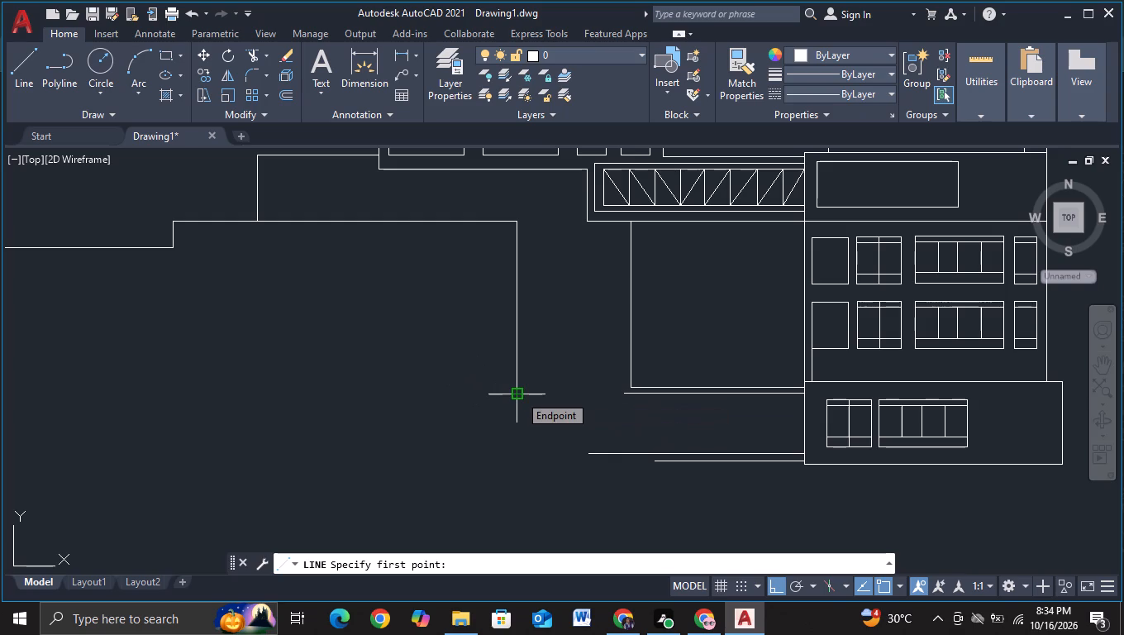
key("Escape")
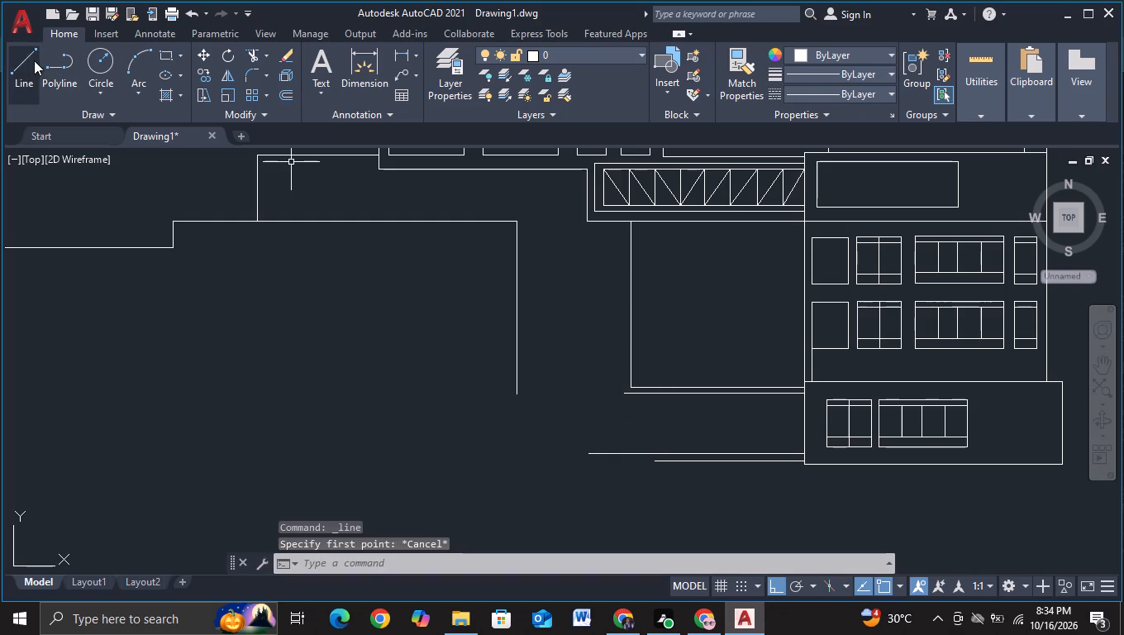
left_click(28, 60)
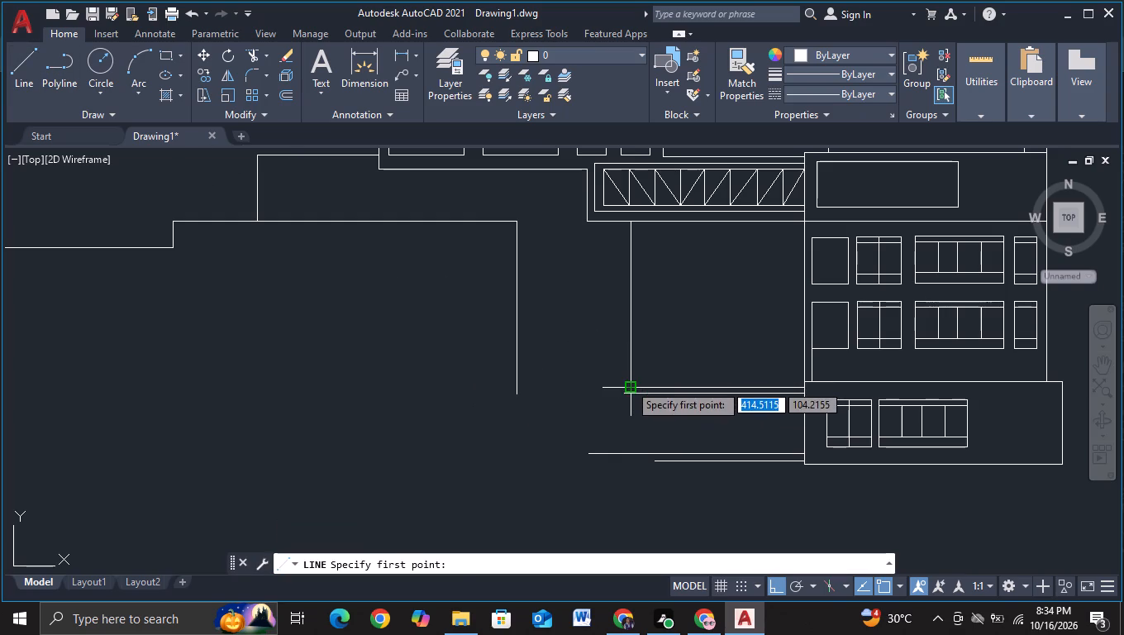
left_click(629, 384)
left_click(362, 356)
key("Escape")
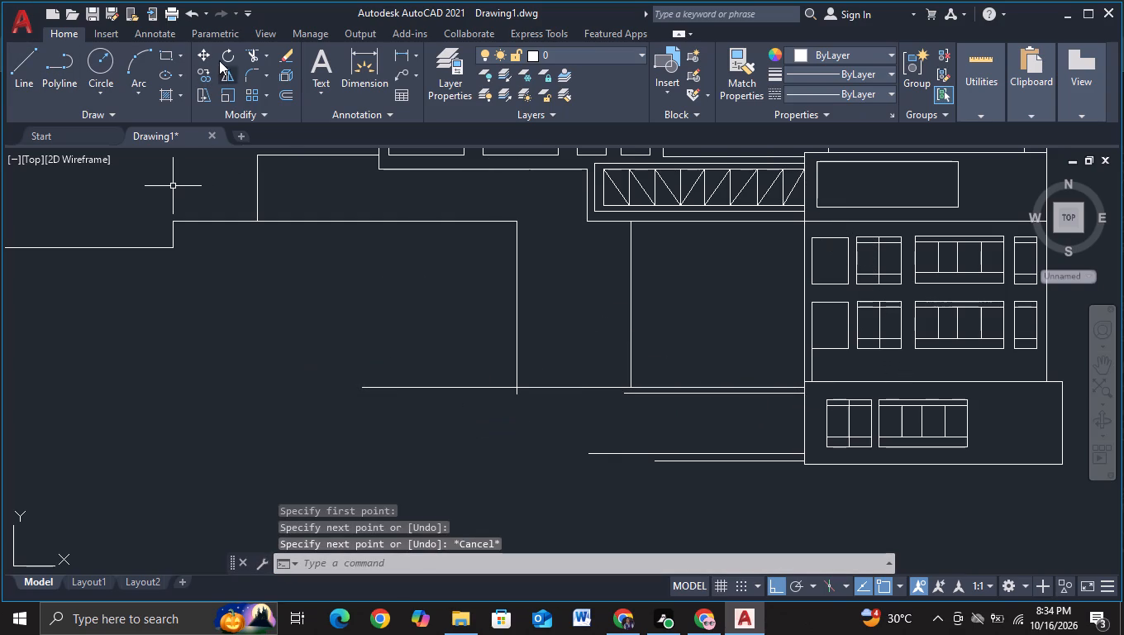
Trim the vertical line's stub and the horizontal line's overhang beyond their intersection to form a clean bottom-left corner.
left_click(251, 50)
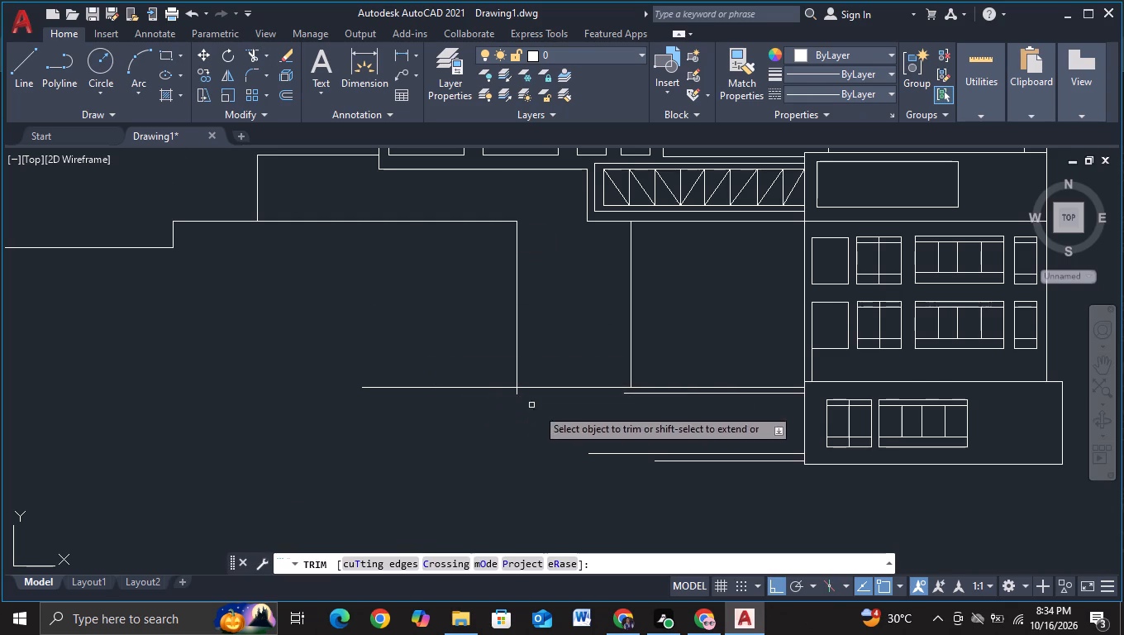
scroll(585, 426, "up", 1)
left_click(475, 371)
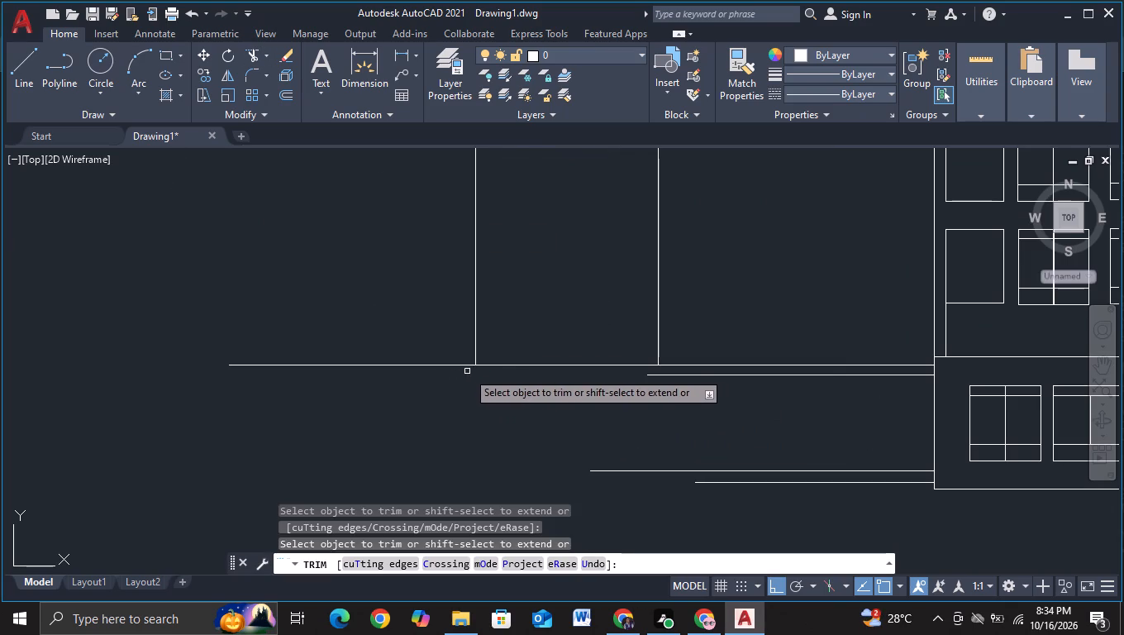
left_click_drag(450, 353, 451, 403)
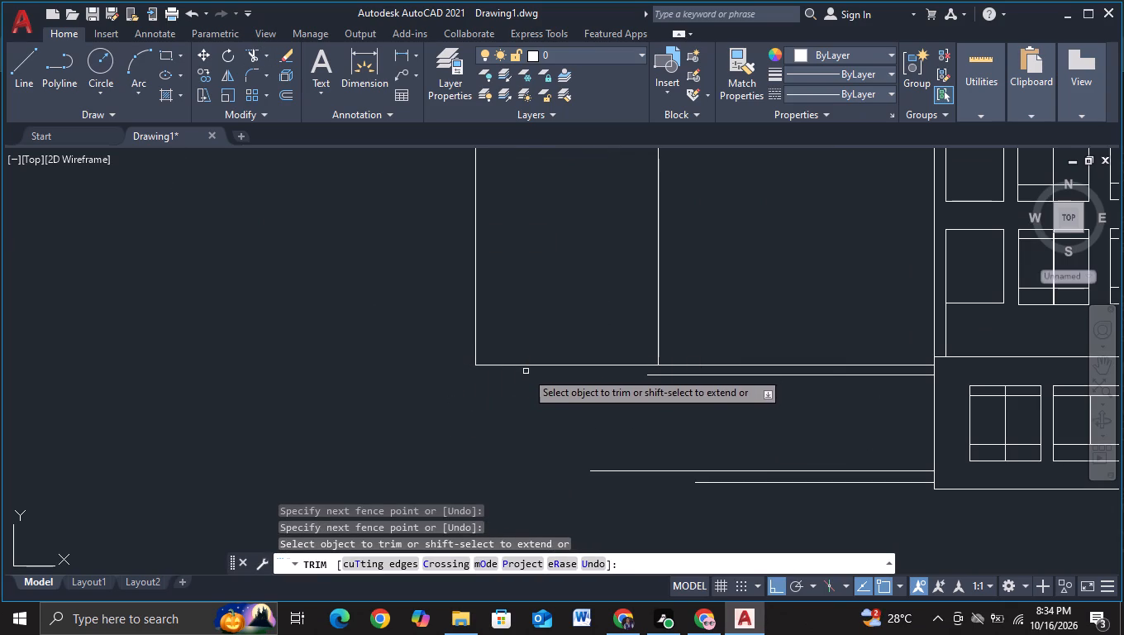
scroll(430, 327, "down", 2)
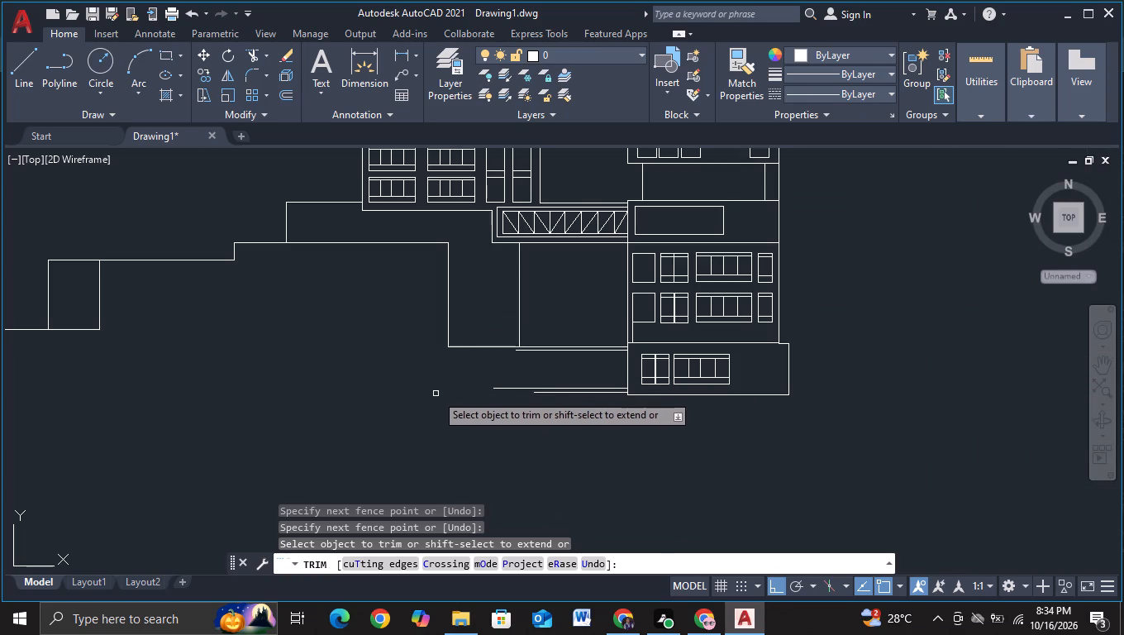
key("Escape")
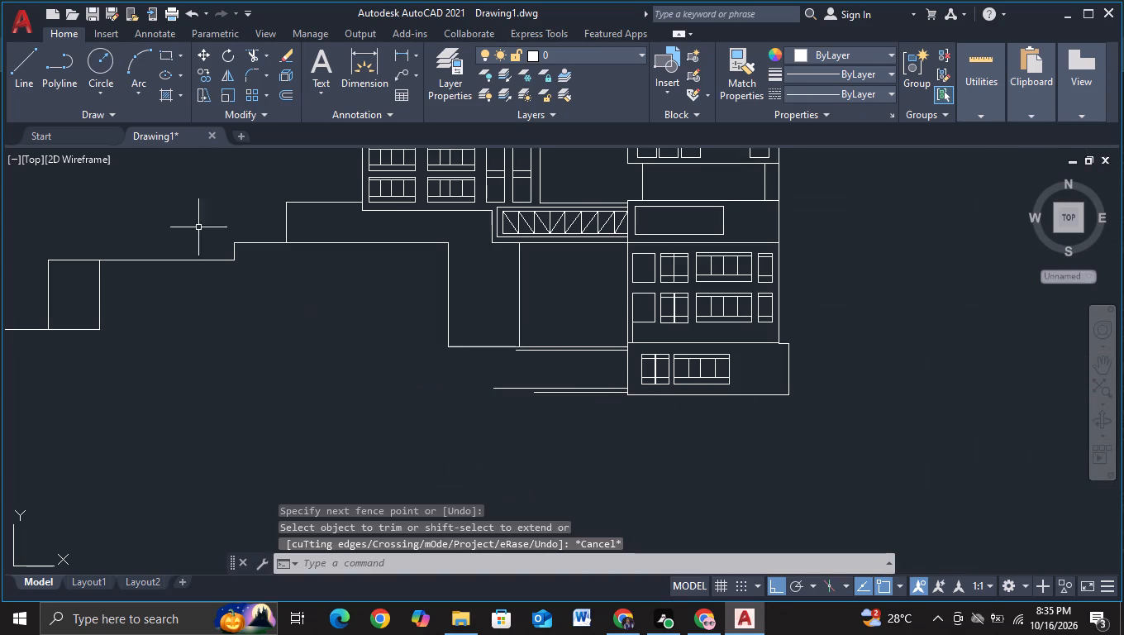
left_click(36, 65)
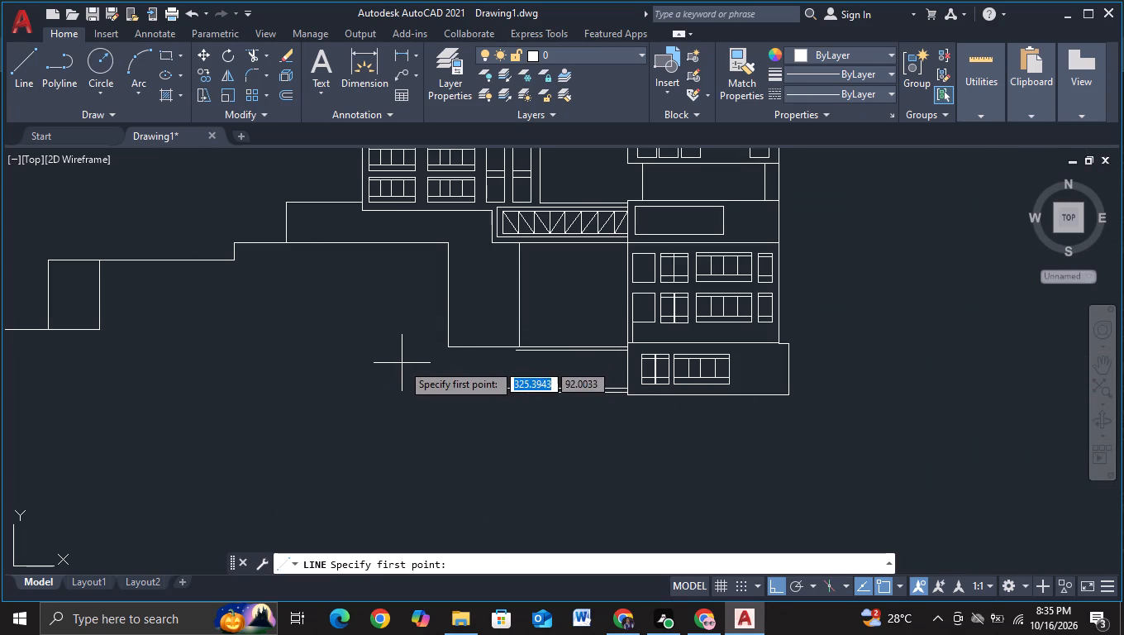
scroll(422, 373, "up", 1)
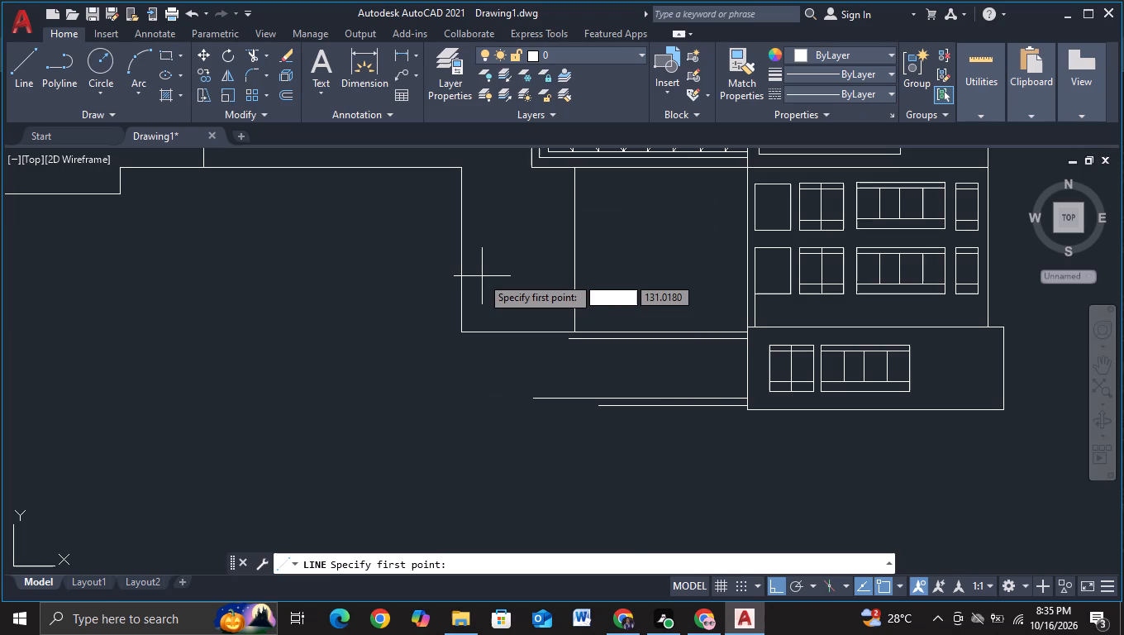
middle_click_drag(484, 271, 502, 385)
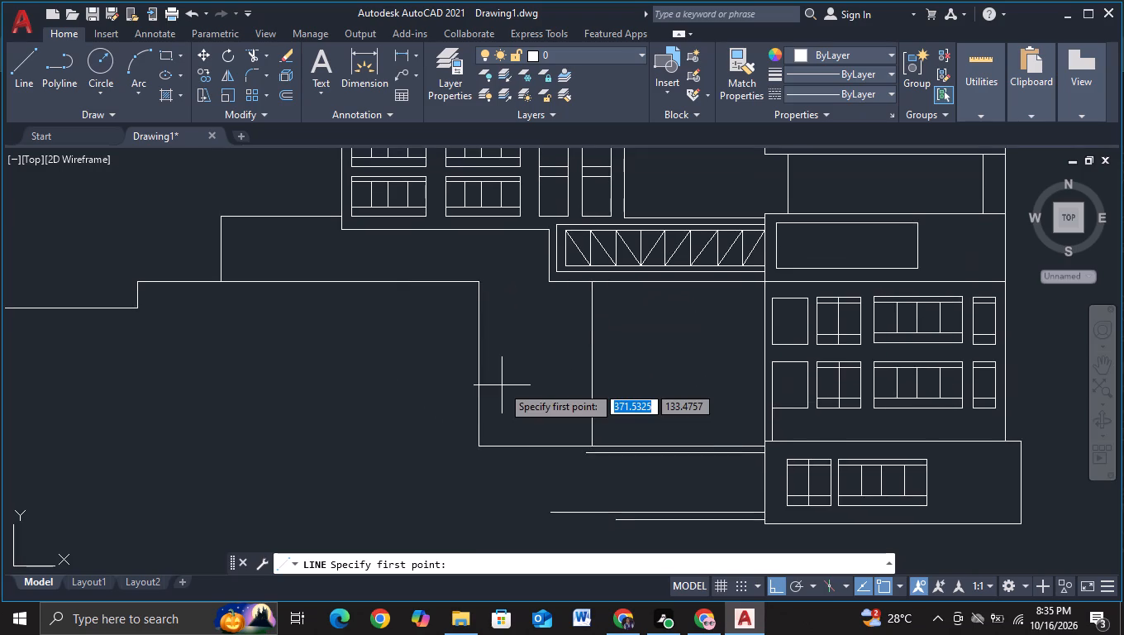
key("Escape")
Draw a vertical line about 42 units up from the top-left corner of the tower's lower plain window, crossing the storey line above.
left_click(37, 84)
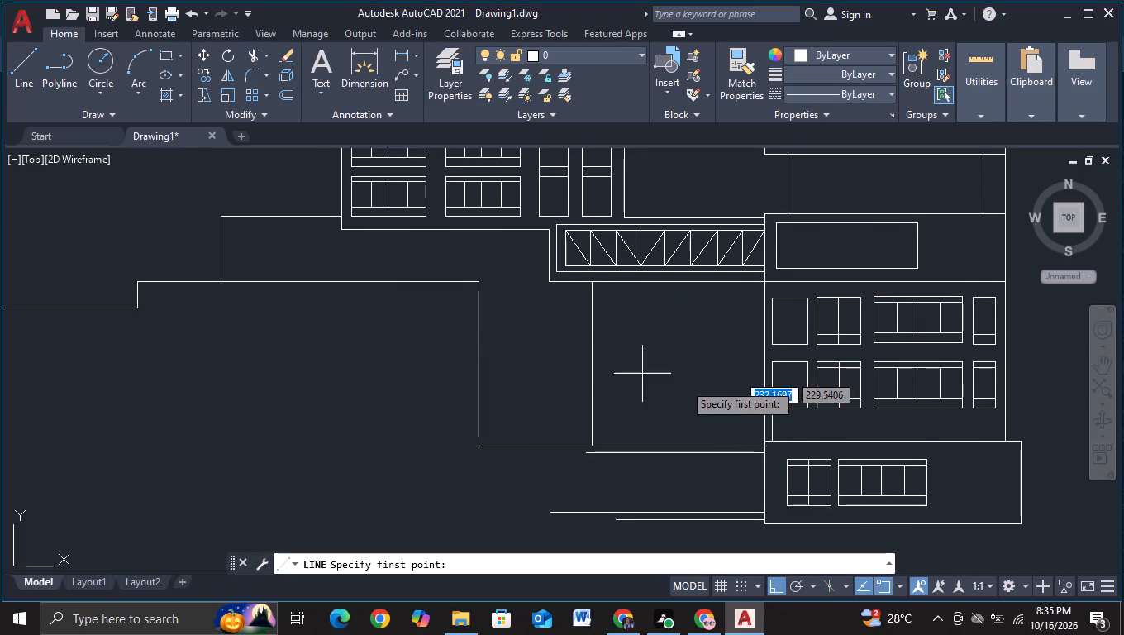
left_click(772, 365)
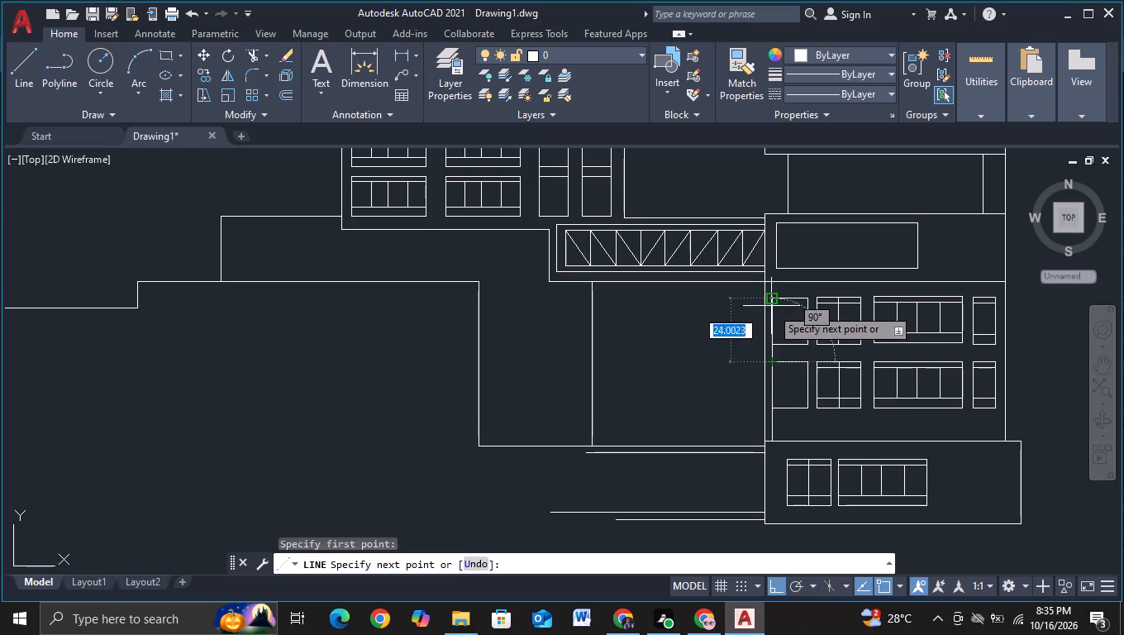
scroll(770, 271, "up", 1)
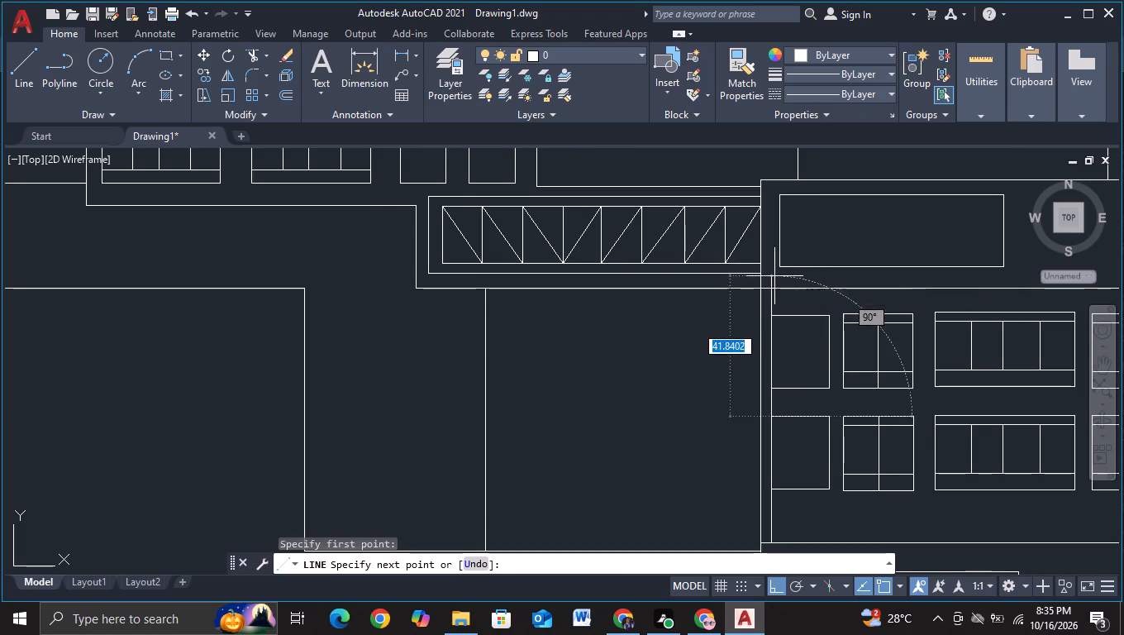
left_click(774, 278)
key("Escape")
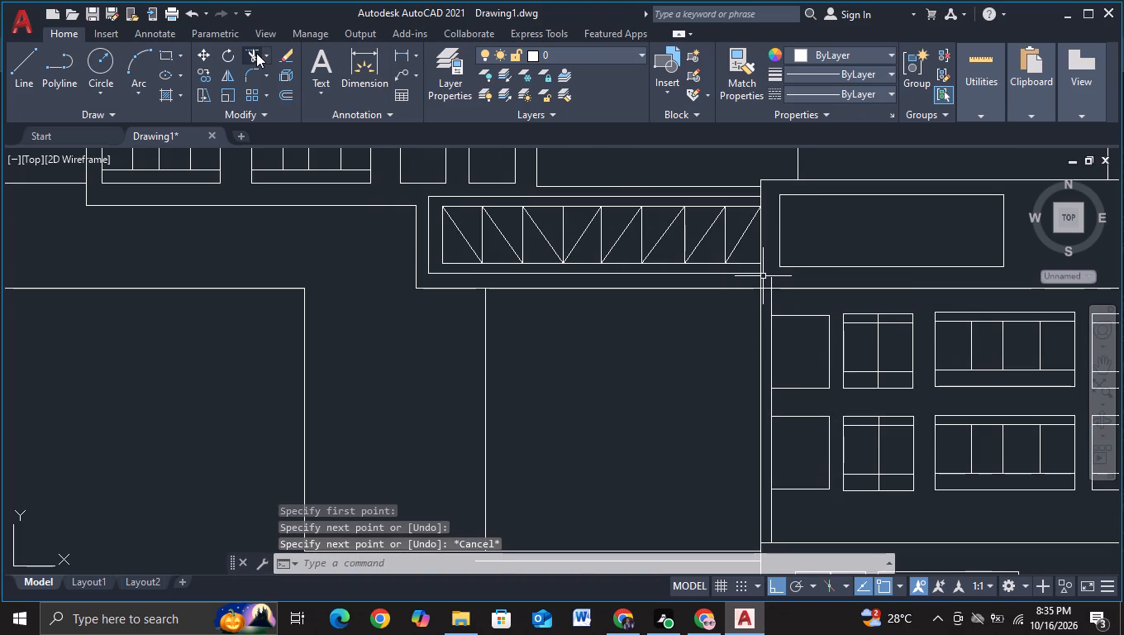
Trim the new vertical line's overhang above the tower's storey line.
left_click(256, 53)
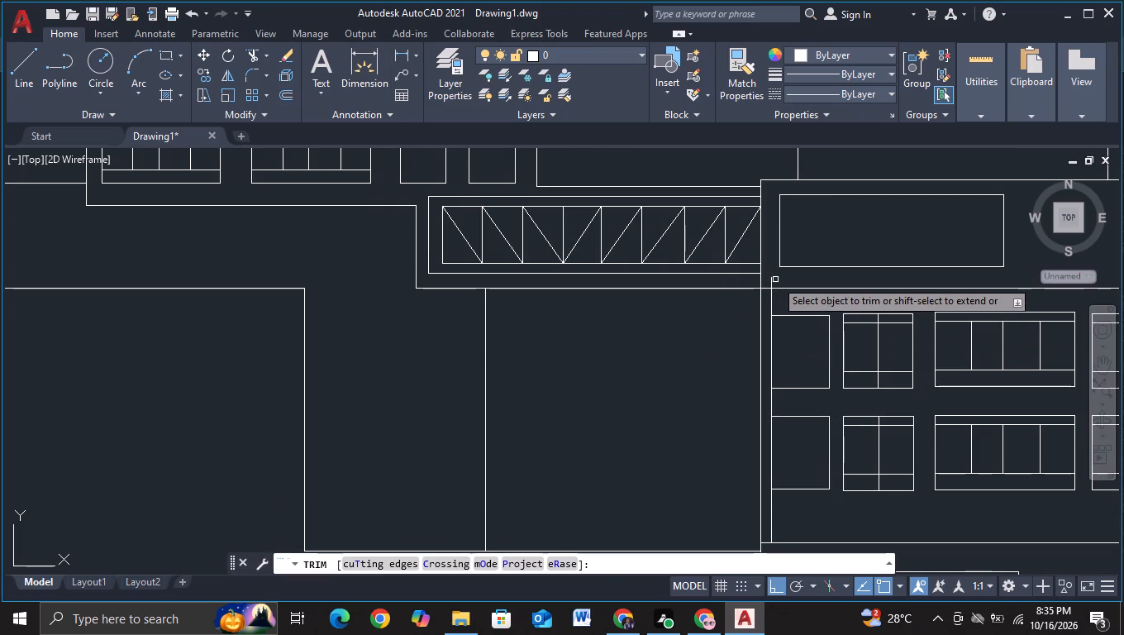
left_click(773, 279)
scroll(702, 380, "down", 1)
middle_click_drag(674, 432, 836, 346)
key("Escape")
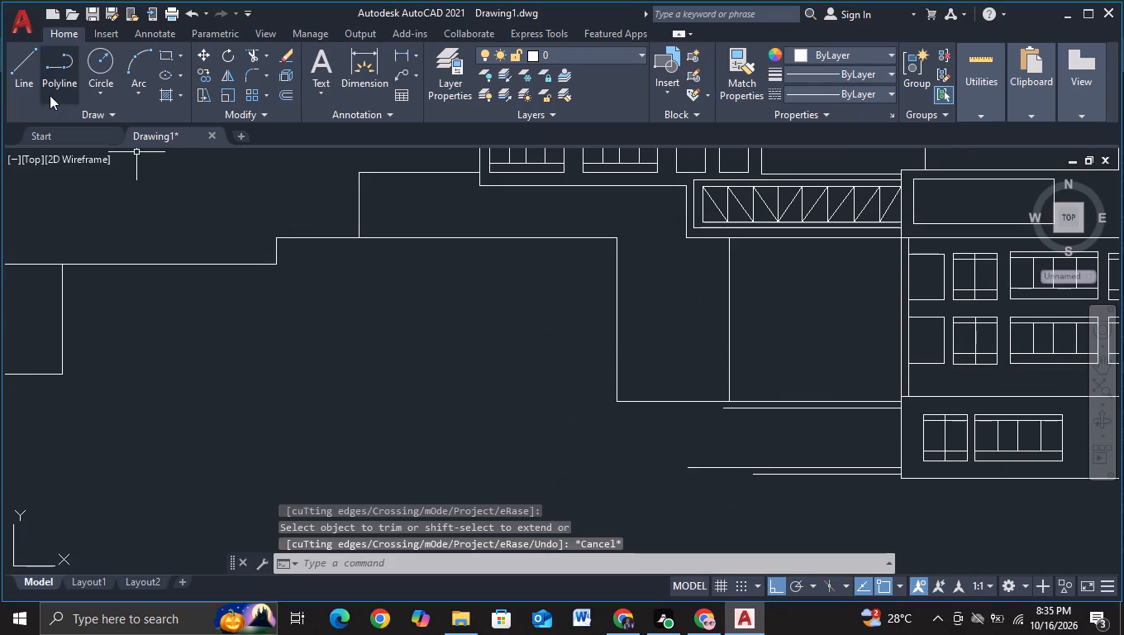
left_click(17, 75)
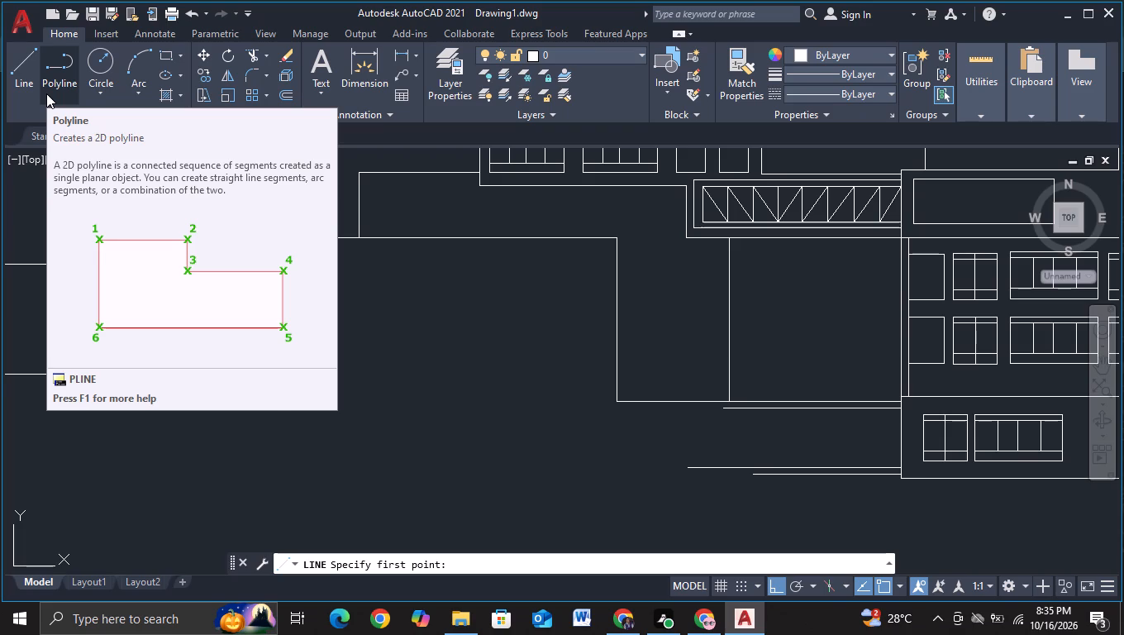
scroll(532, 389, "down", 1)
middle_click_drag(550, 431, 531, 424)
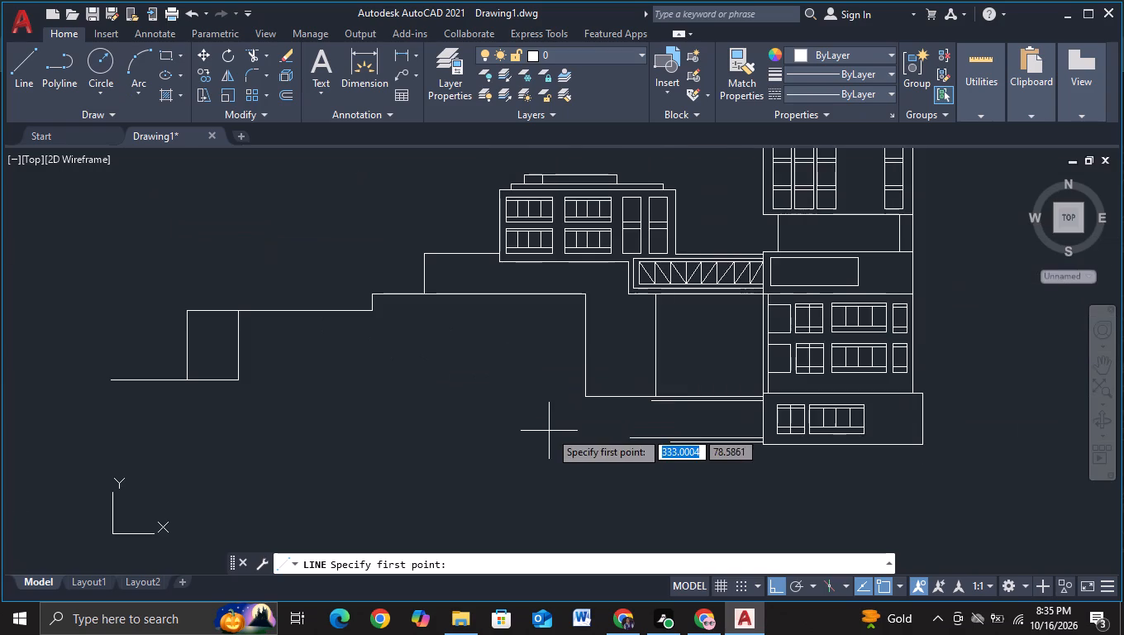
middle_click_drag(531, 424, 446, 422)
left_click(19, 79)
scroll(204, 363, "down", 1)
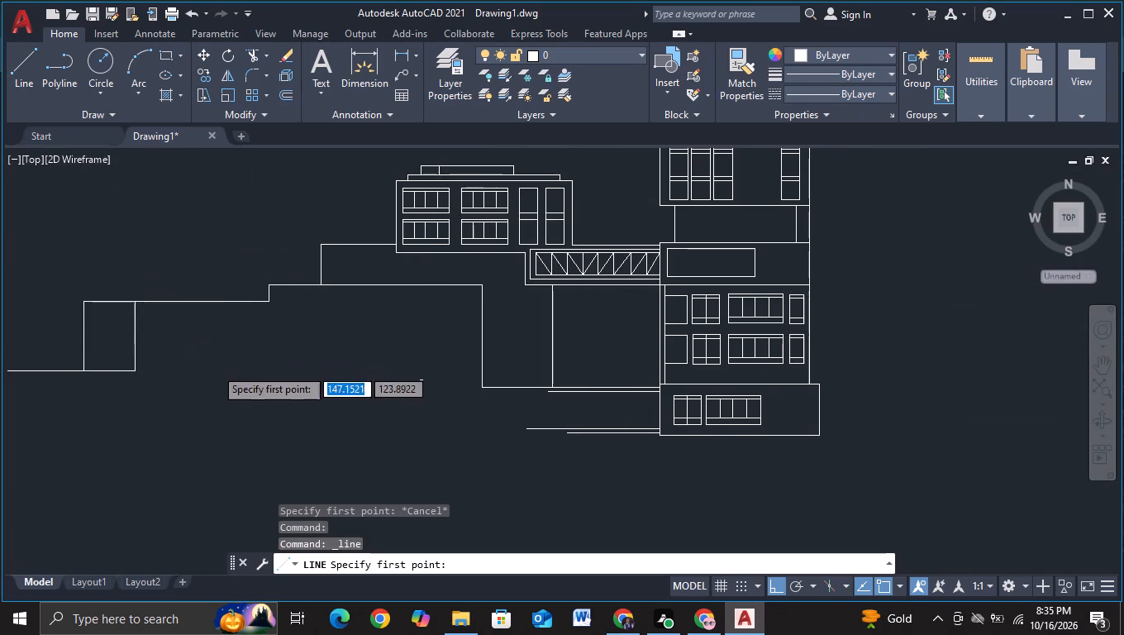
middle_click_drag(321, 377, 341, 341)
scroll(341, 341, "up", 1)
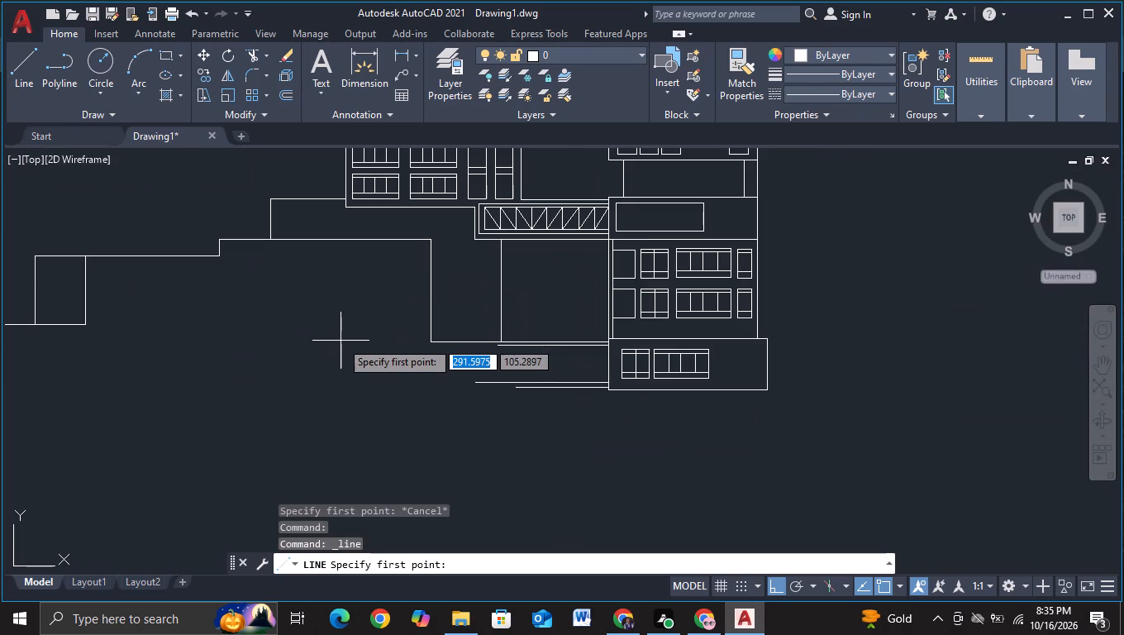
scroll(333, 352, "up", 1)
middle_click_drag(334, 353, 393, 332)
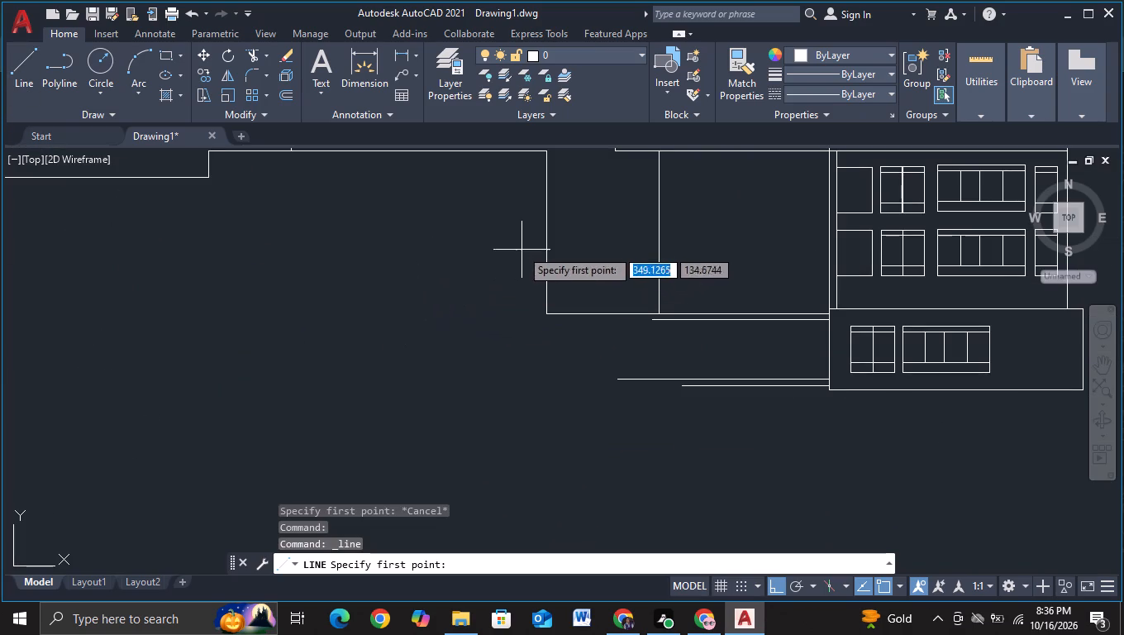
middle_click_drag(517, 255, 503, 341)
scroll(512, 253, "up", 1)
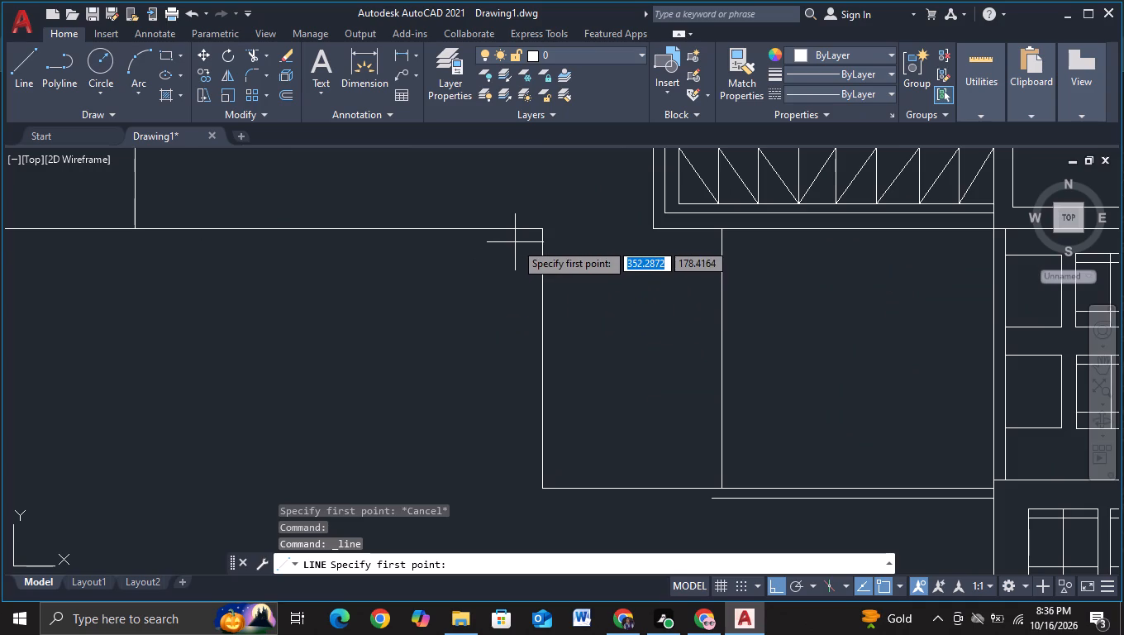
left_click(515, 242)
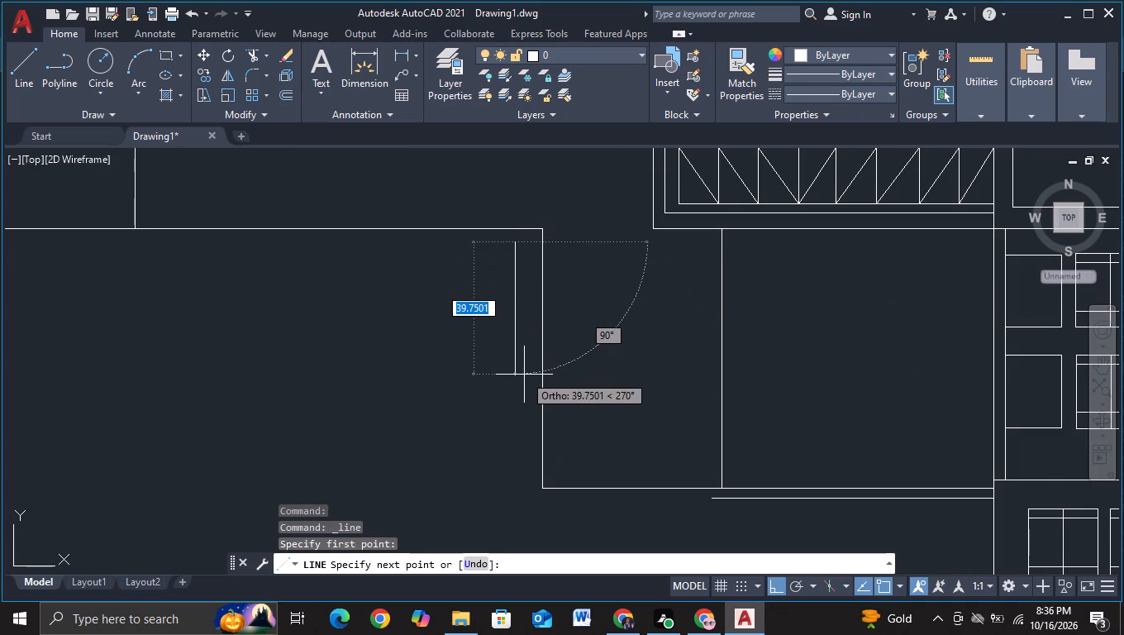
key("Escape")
Draw connected lines just inside the dropped vertical wall, starting below the long horizontal: about 67 units down, 40 left and 32 up.
left_click(28, 84)
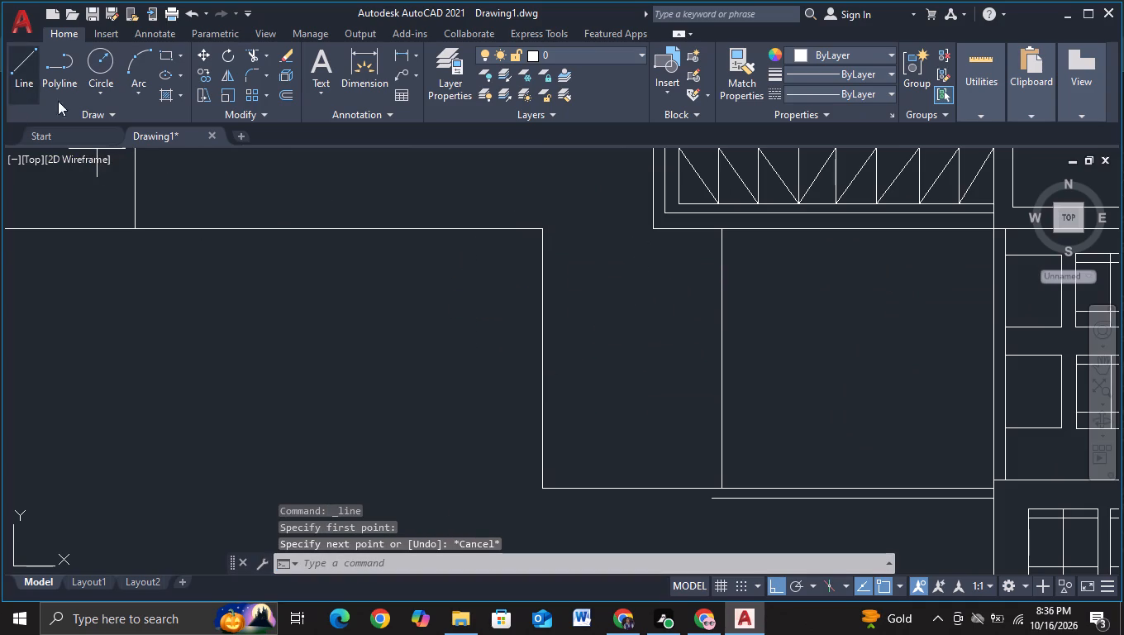
scroll(474, 286, "up", 1)
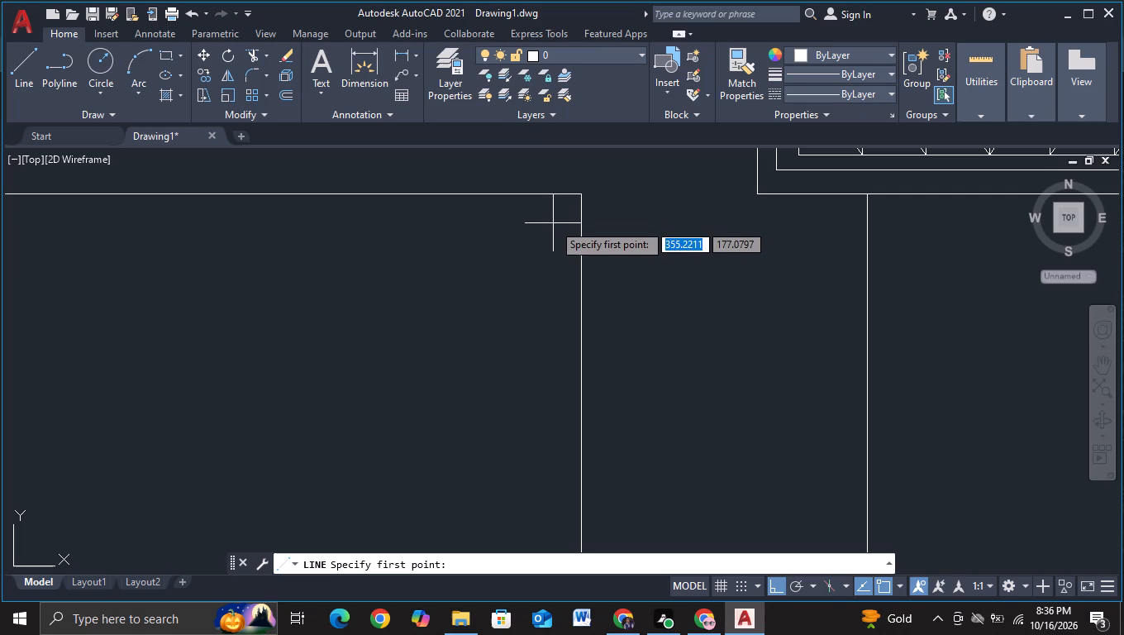
left_click(553, 223)
middle_click_drag(561, 327, 556, 201)
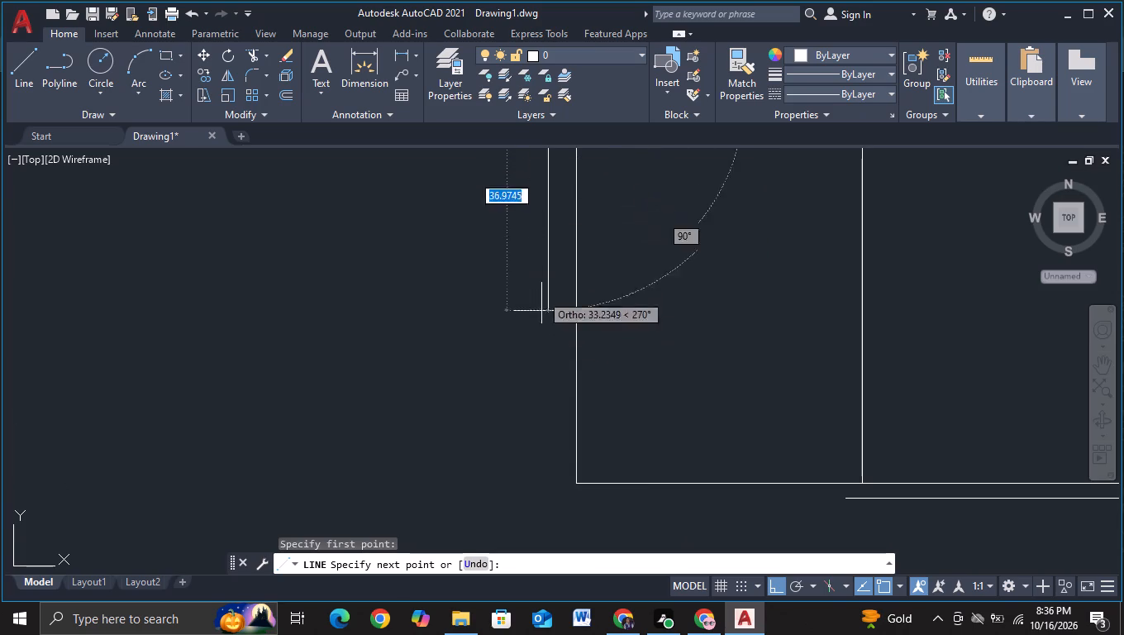
middle_click_drag(528, 470, 528, 353)
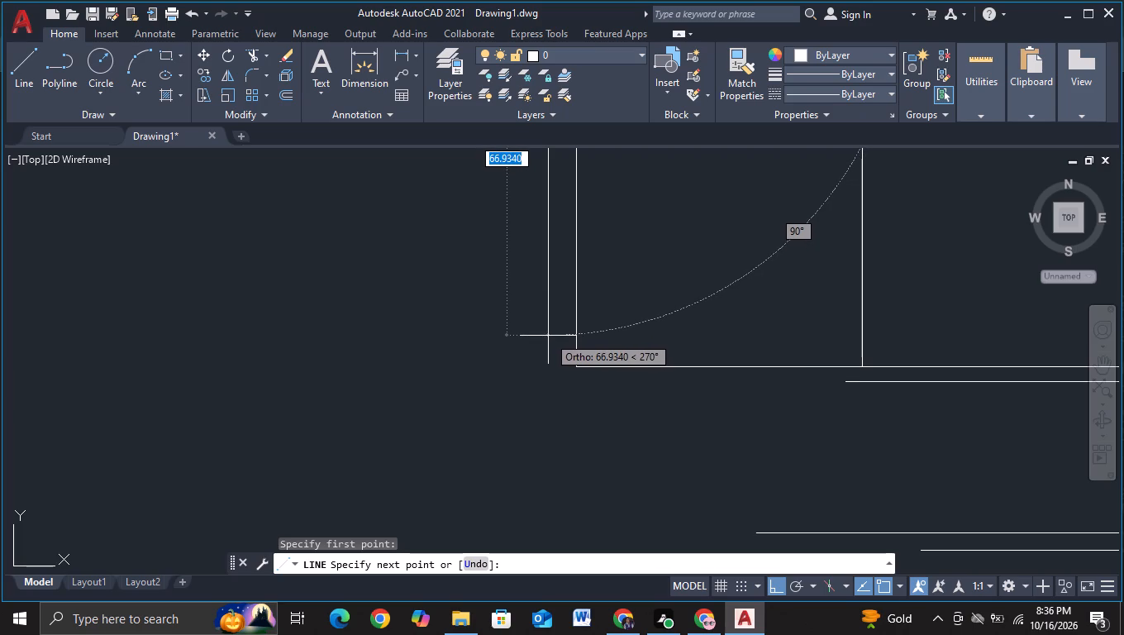
left_click(548, 339)
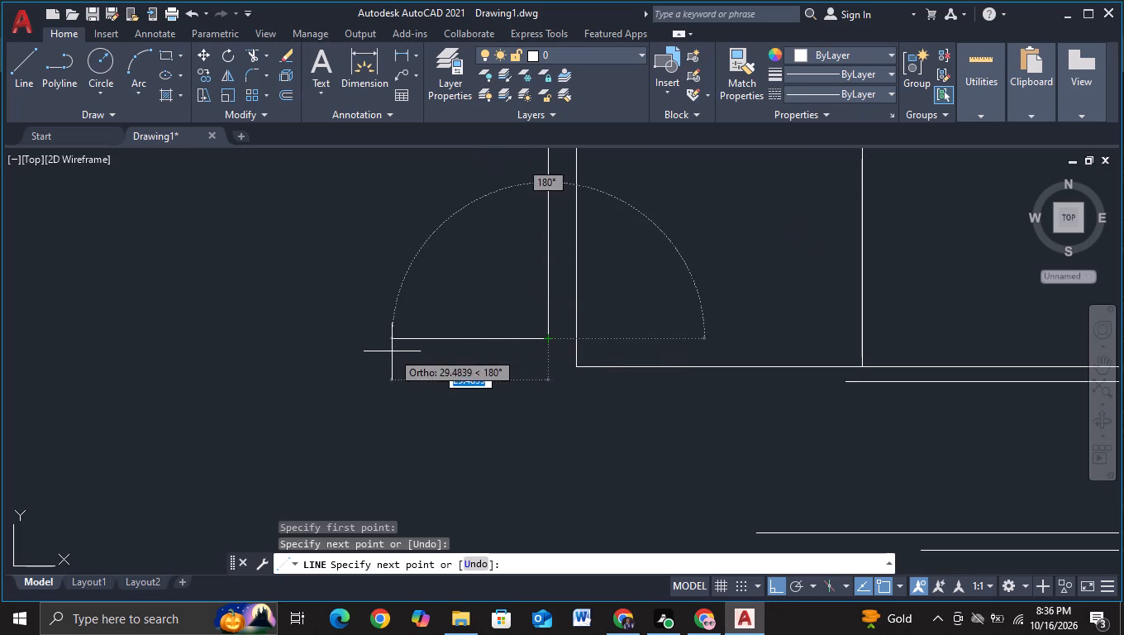
middle_click_drag(392, 351, 580, 360)
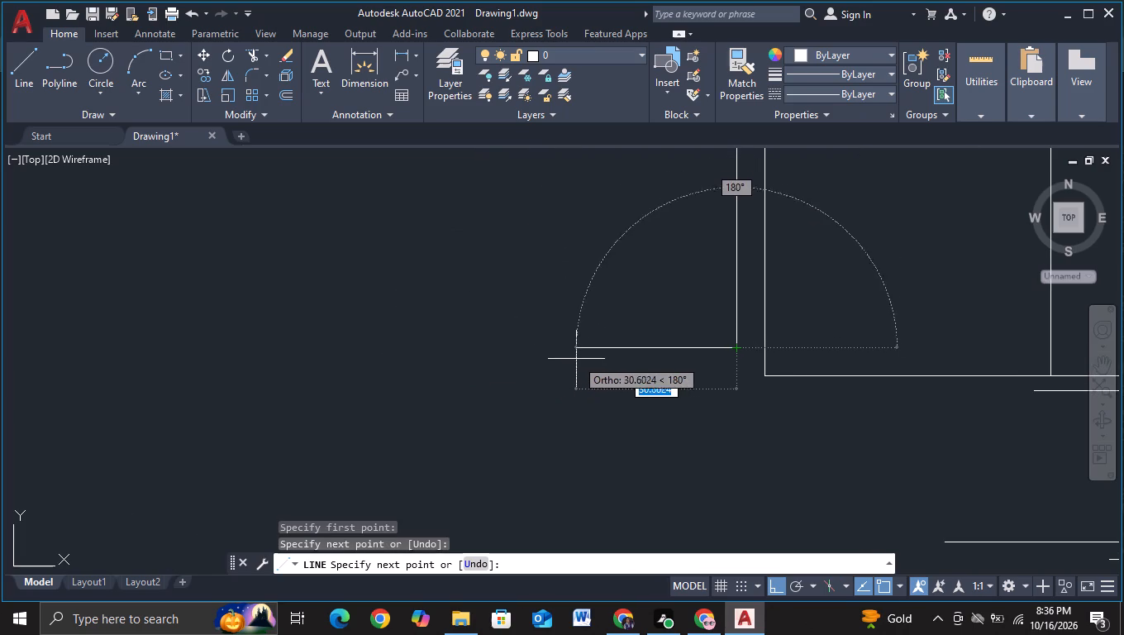
scroll(530, 361, "down", 2)
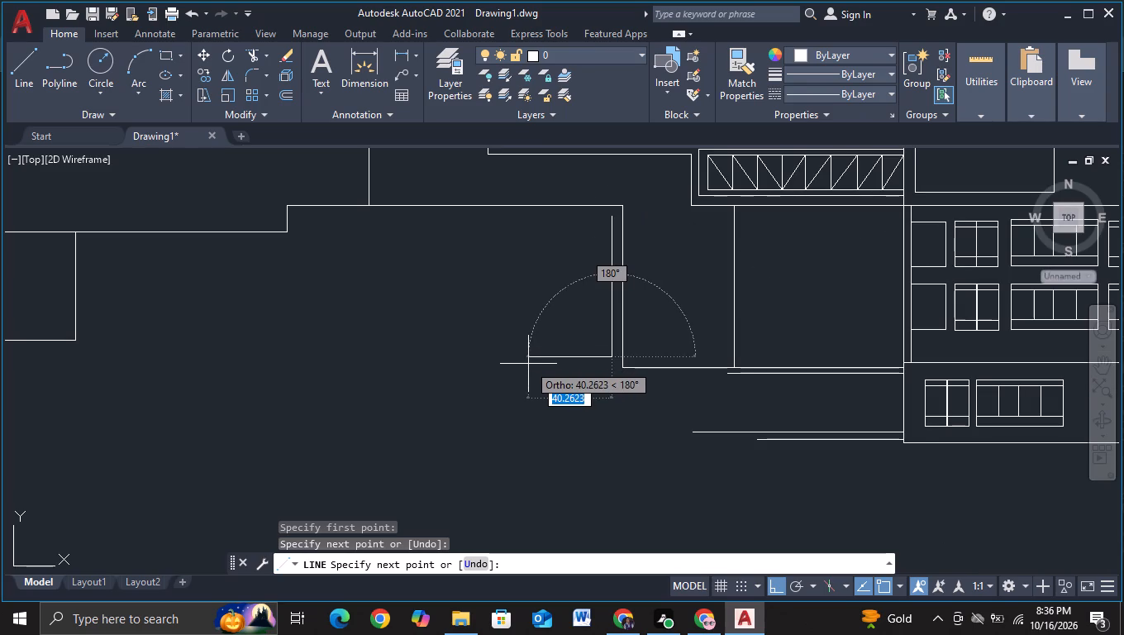
left_click(528, 364)
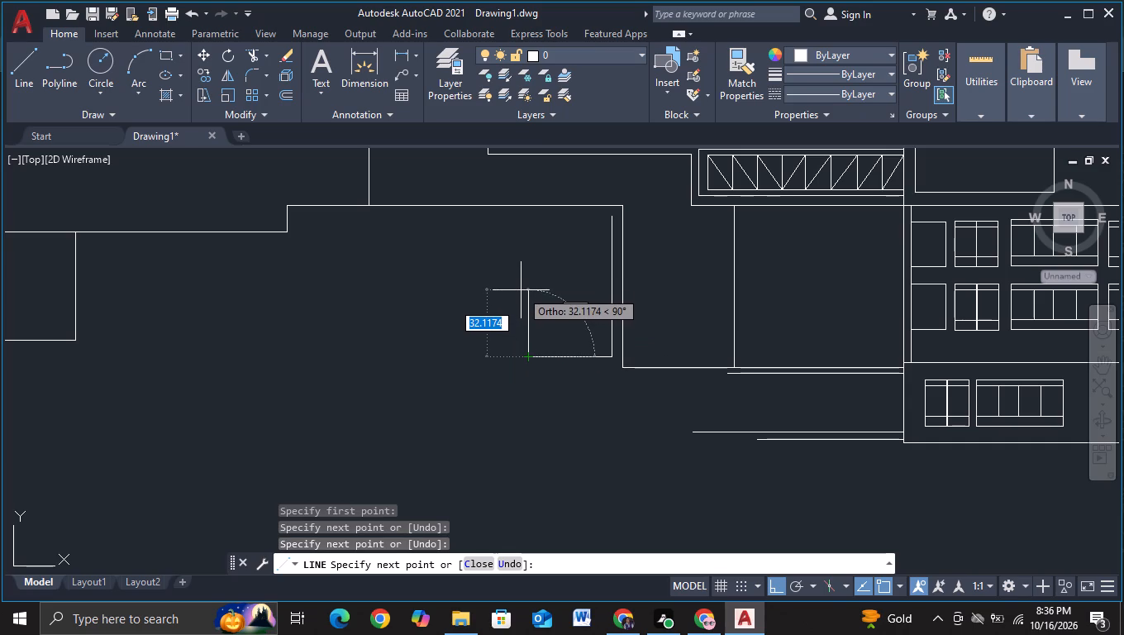
left_click(521, 290)
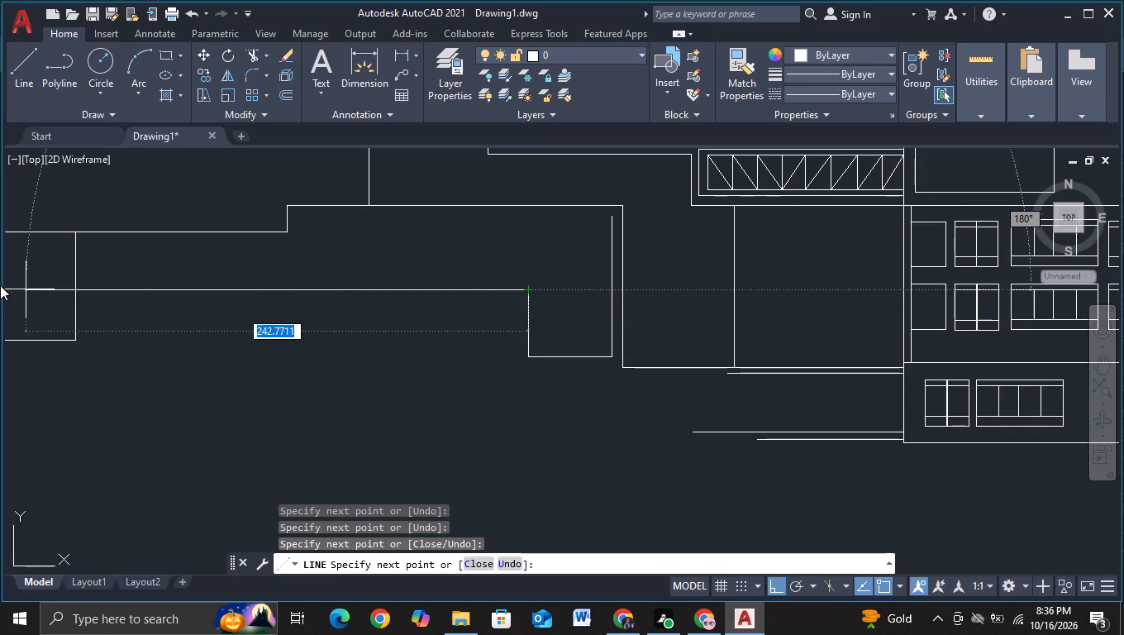
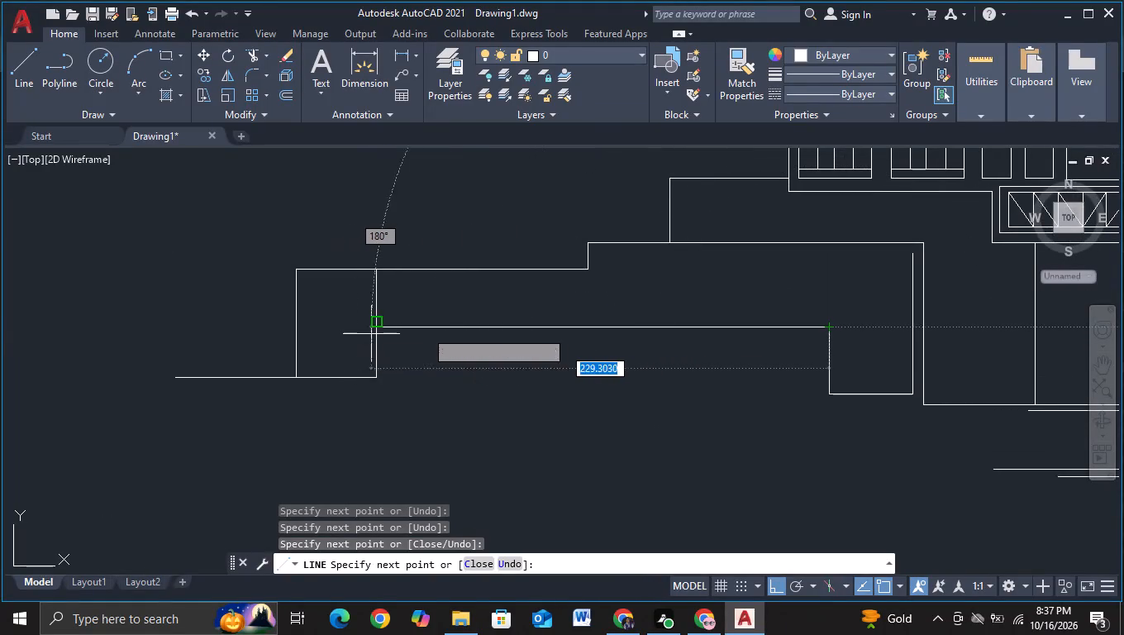
Finish the inner outline's line run with a long horizontal segment ending just short of the small end block below the roof.
left_click(402, 331)
key("Escape")
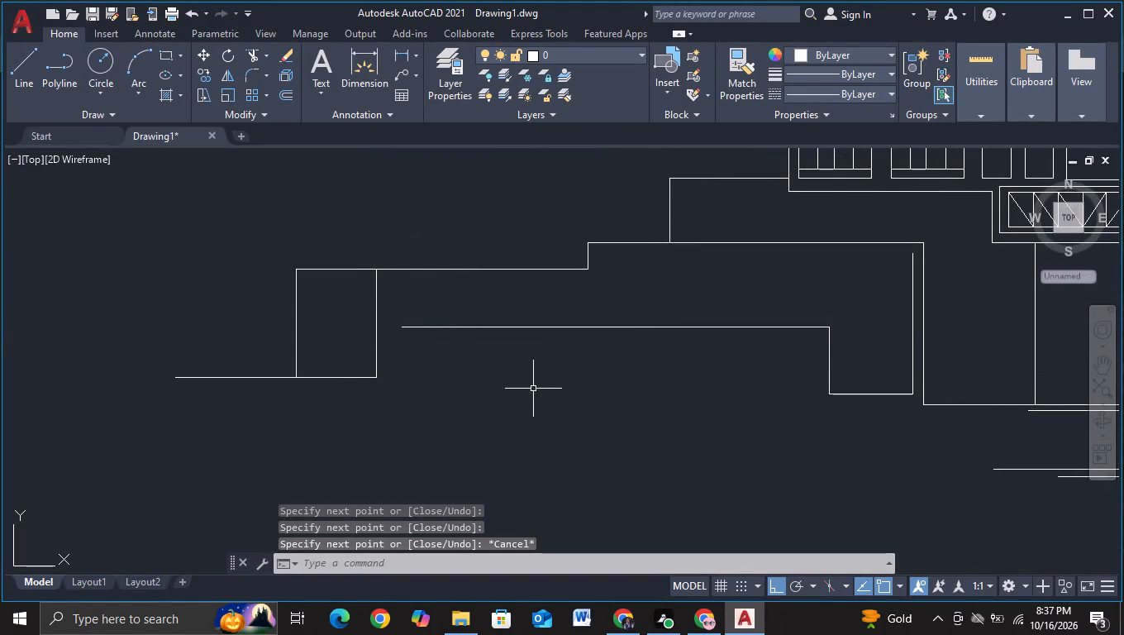
Draw the inner panel's top edge about 127 units leftward from the open vertical's upper end, with a vertical down past the long horizontal line.
middle_click_drag(534, 389, 311, 379)
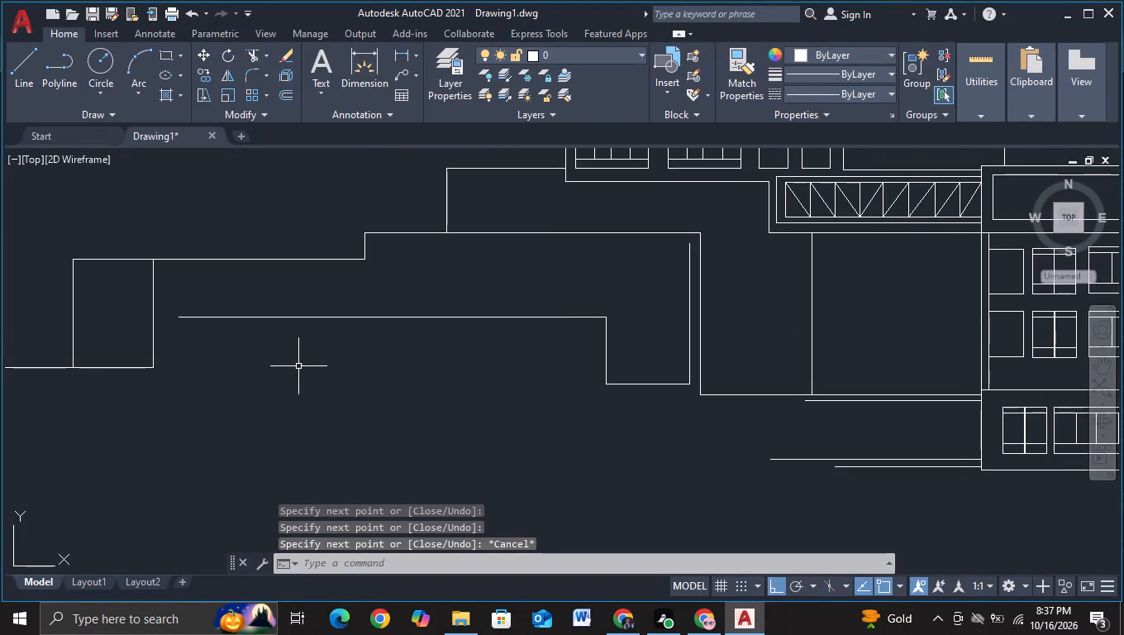
left_click(14, 82)
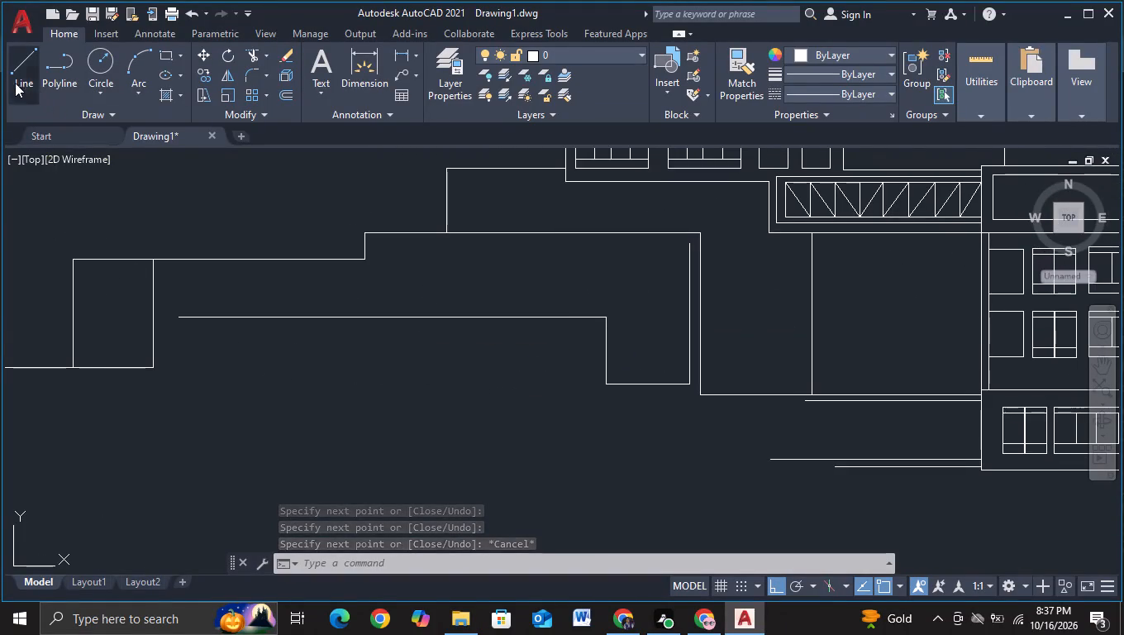
left_click(691, 250)
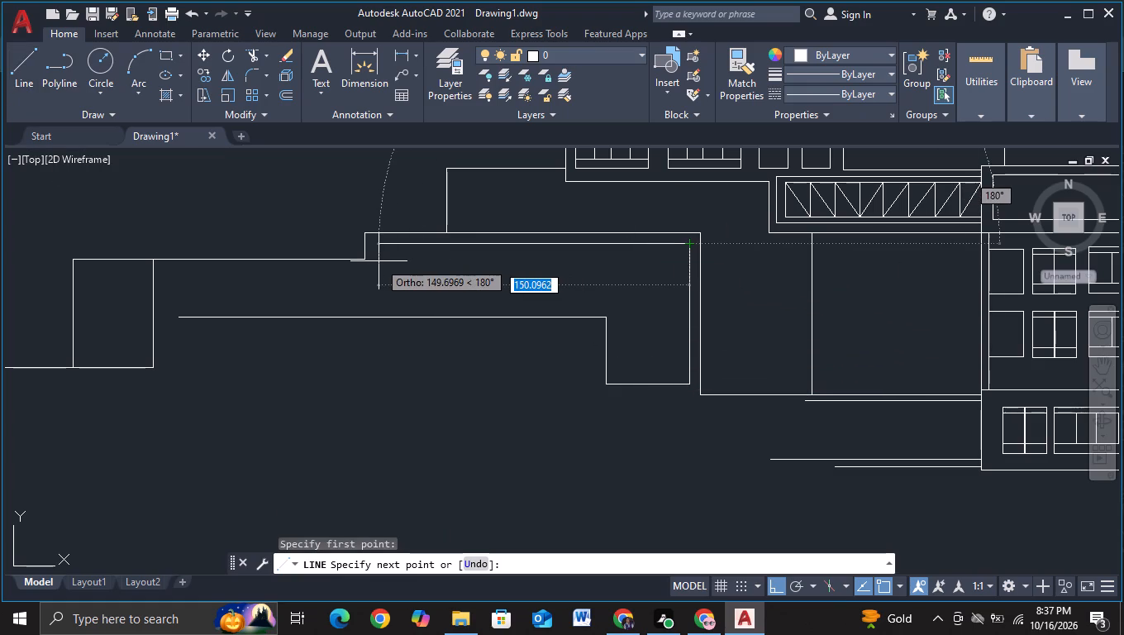
left_click(423, 256)
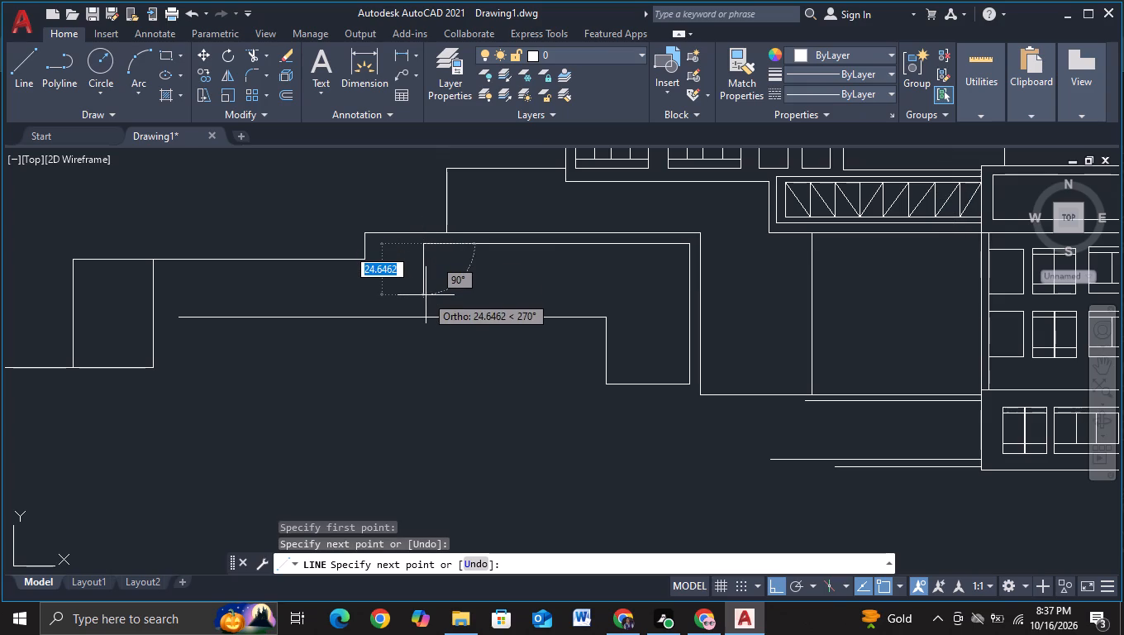
left_click(418, 370)
key("Escape")
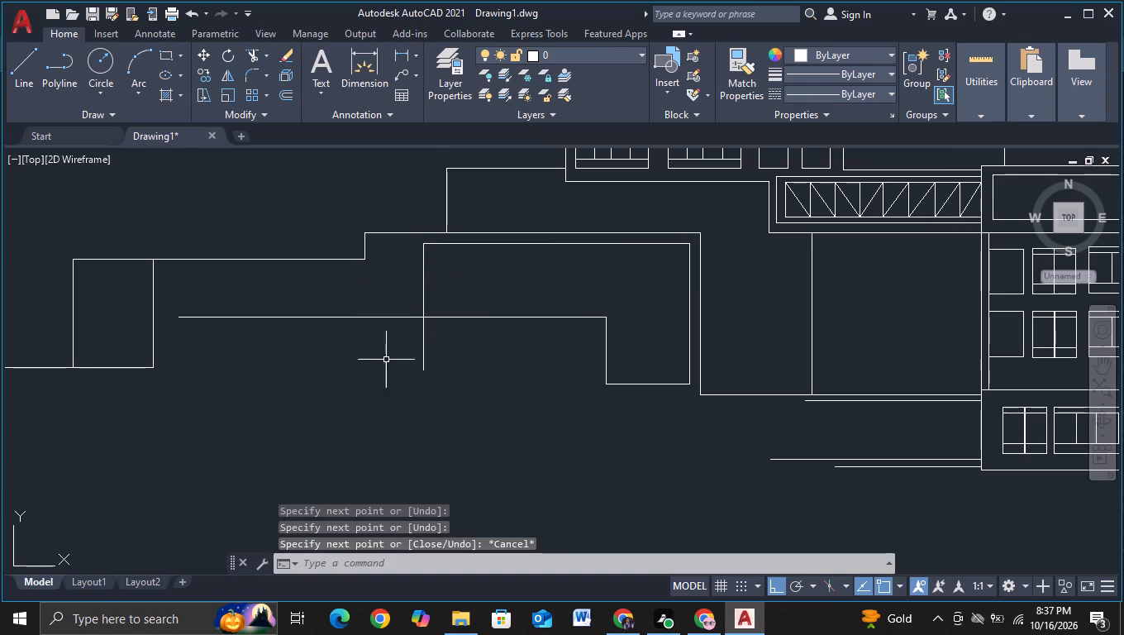
Trim the new vertical's overhang below the long horizontal line of the inner panel.
left_click(248, 52)
left_click_drag(412, 349, 426, 347)
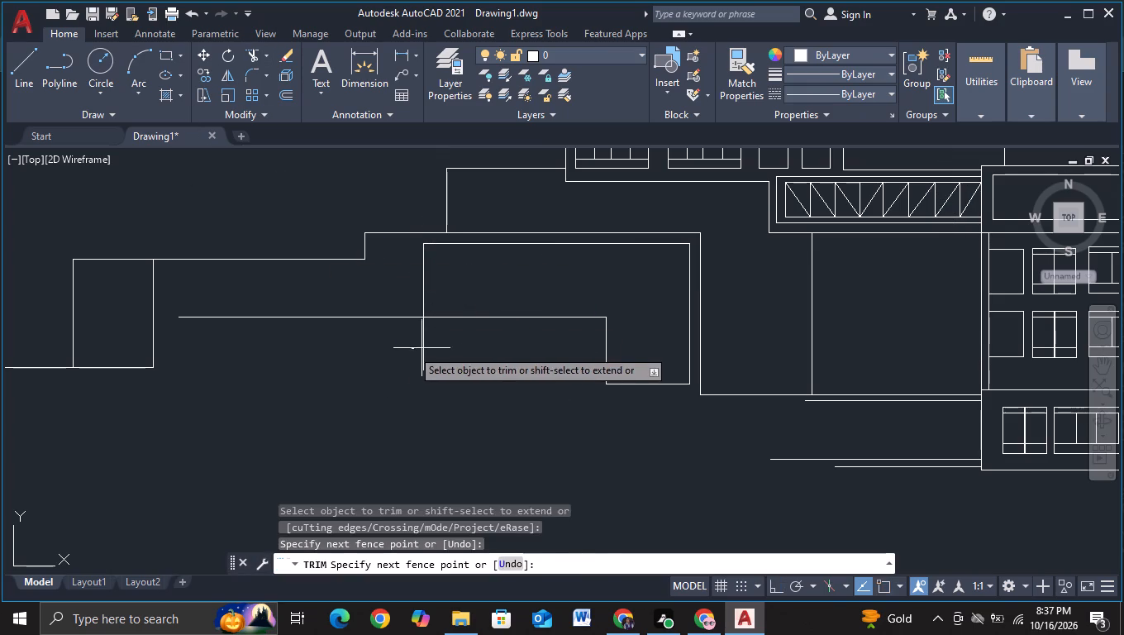
left_click_drag(426, 347, 439, 343)
scroll(441, 357, "down", 1)
middle_click_drag(441, 367, 516, 365)
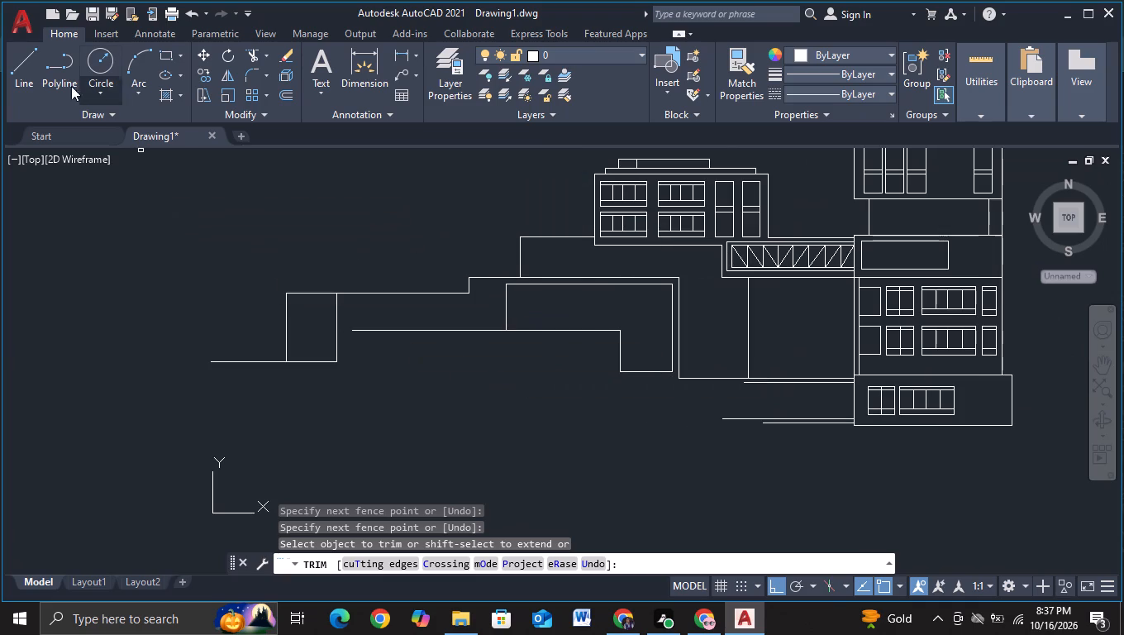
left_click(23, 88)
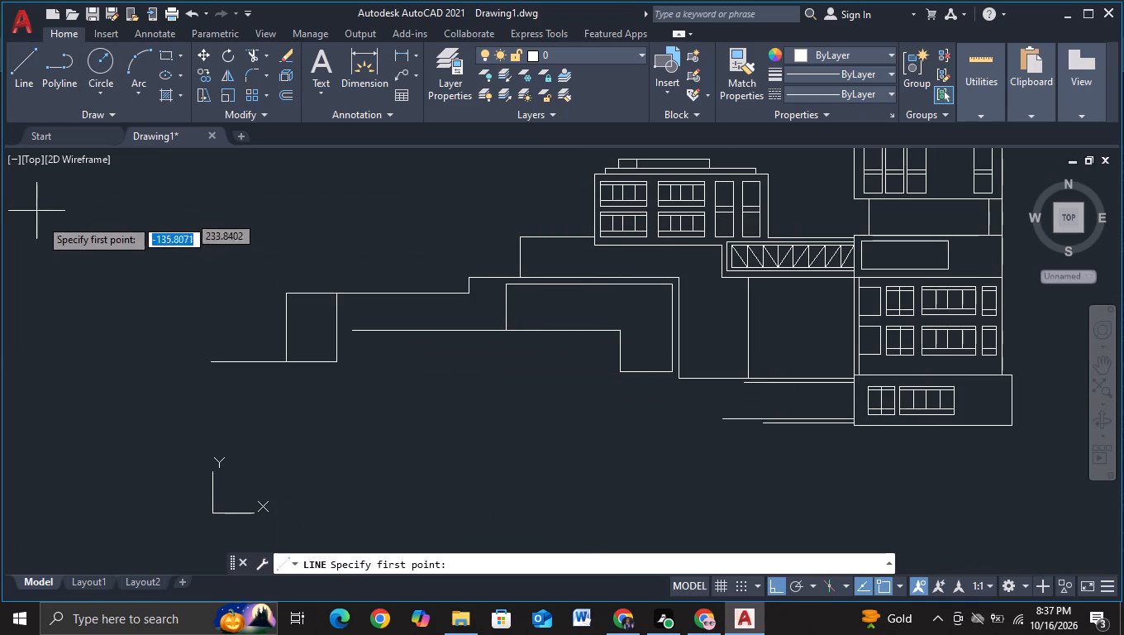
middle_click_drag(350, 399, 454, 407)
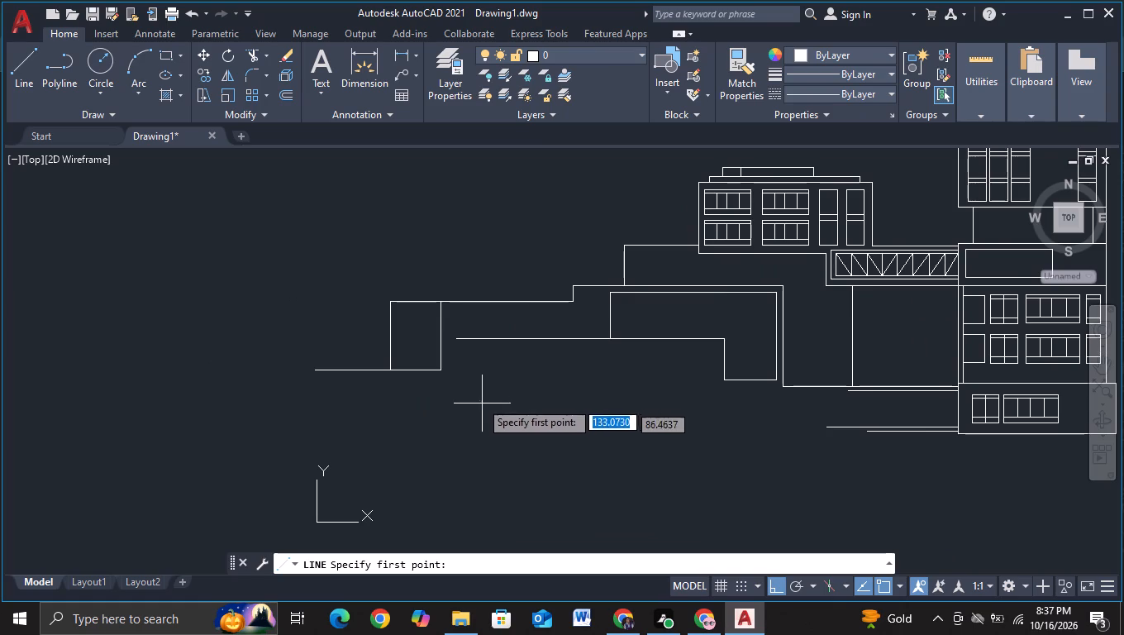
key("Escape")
Trim the horizontal line's excess outside the inner panel's vertical edge to close the L-shaped outline.
left_click(247, 55)
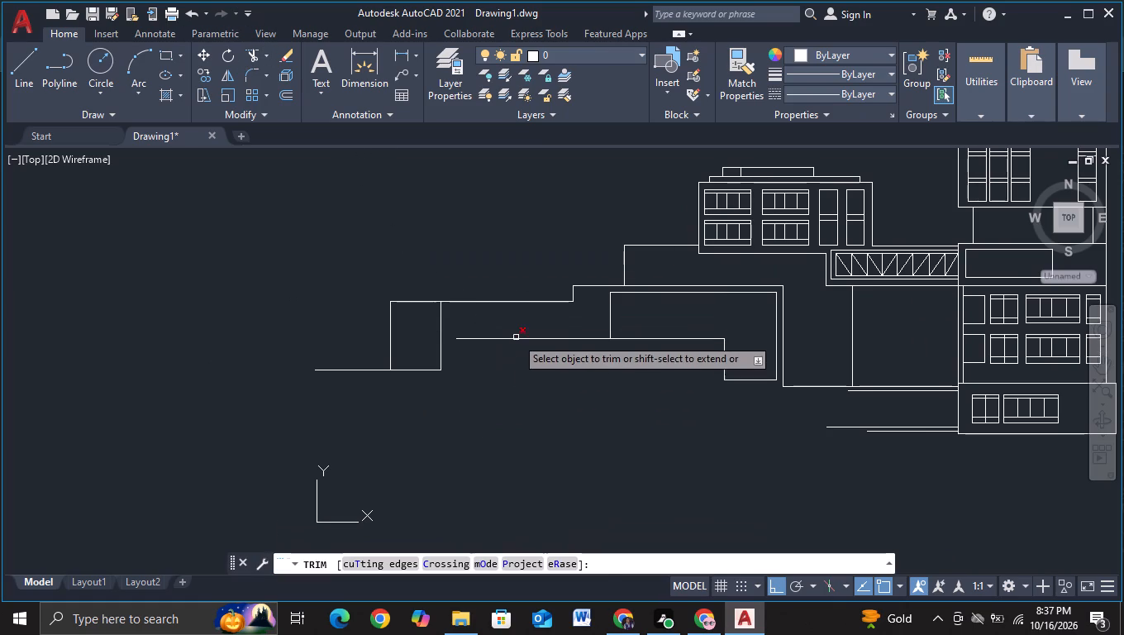
left_click_drag(516, 337, 516, 383)
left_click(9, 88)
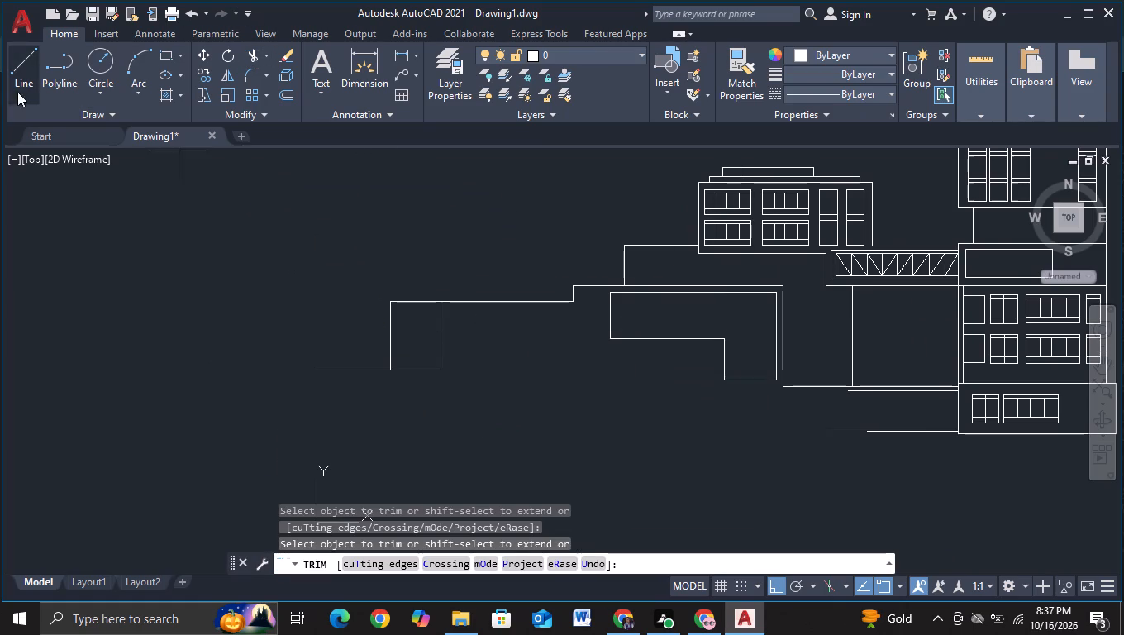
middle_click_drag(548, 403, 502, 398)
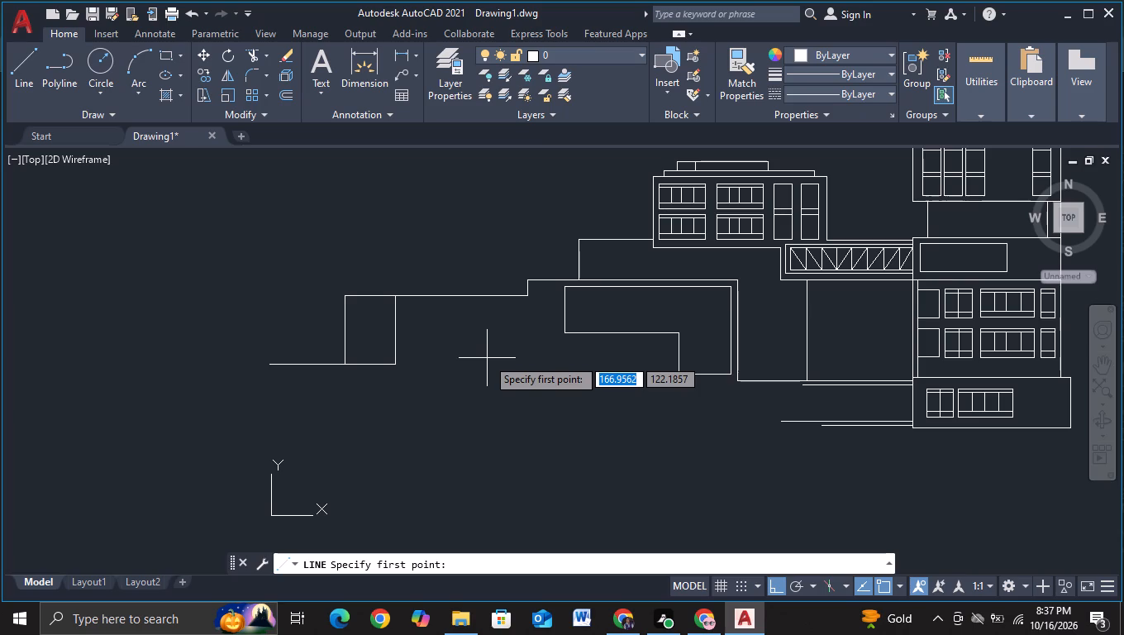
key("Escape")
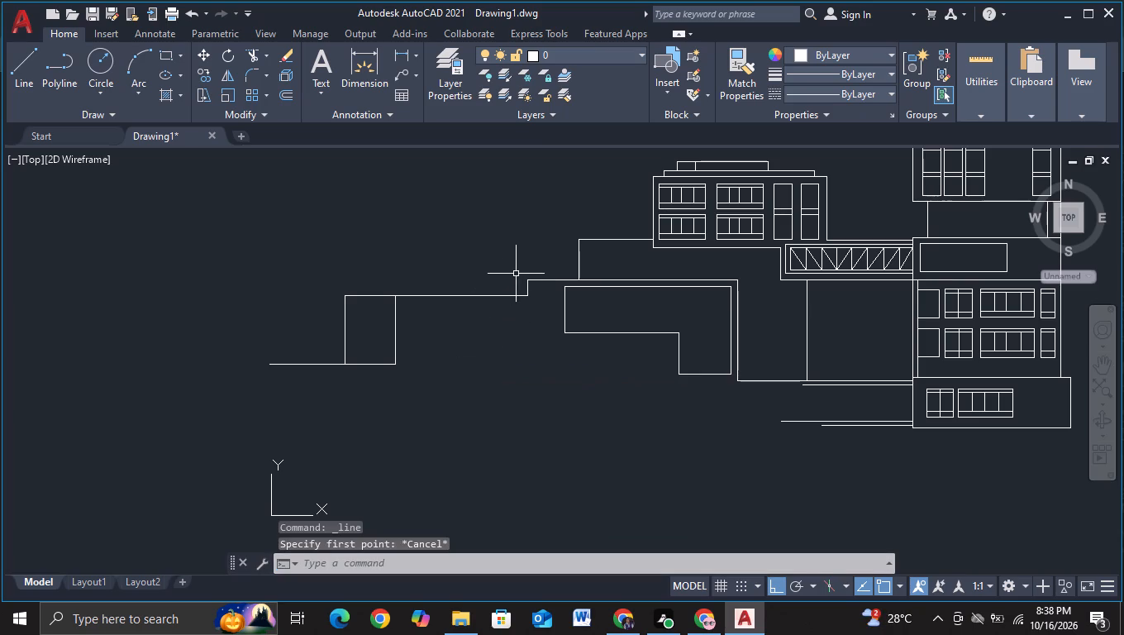
Move the short vertical riser at the roof step horizontally a short distance toward the small end block.
left_click(527, 286)
key("n")
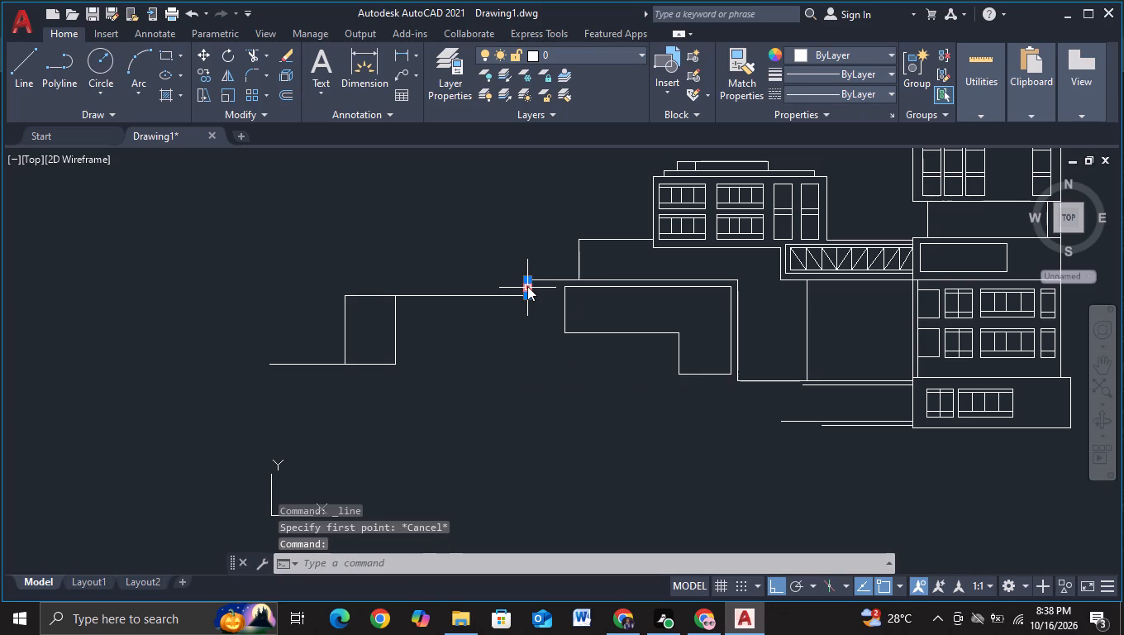
key("BackSpace")
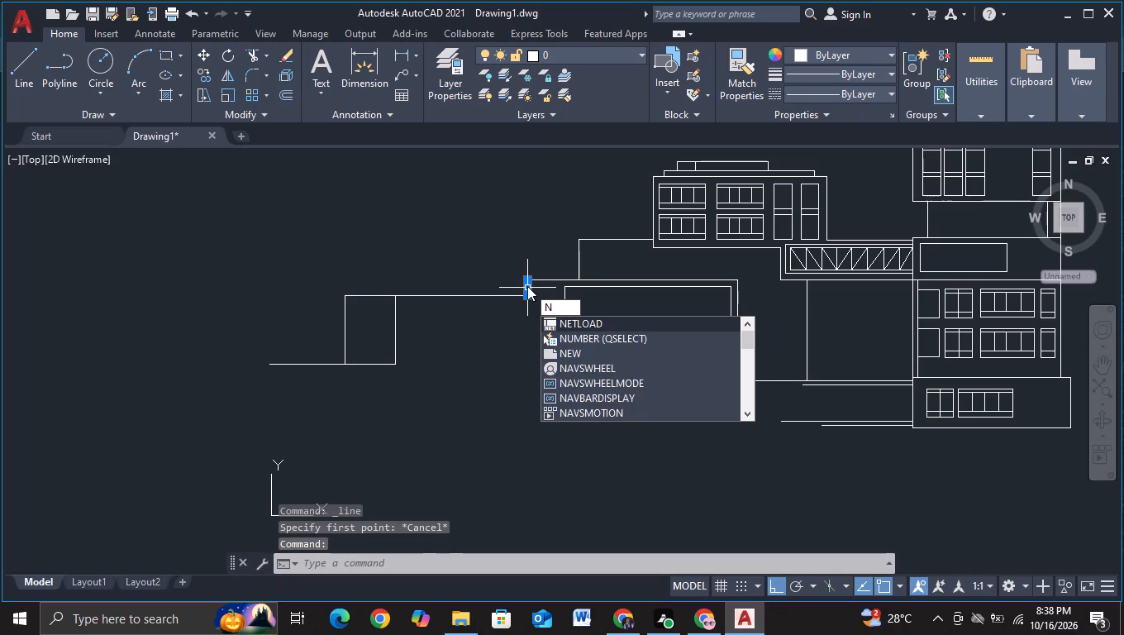
key("BackSpace")
key("m")
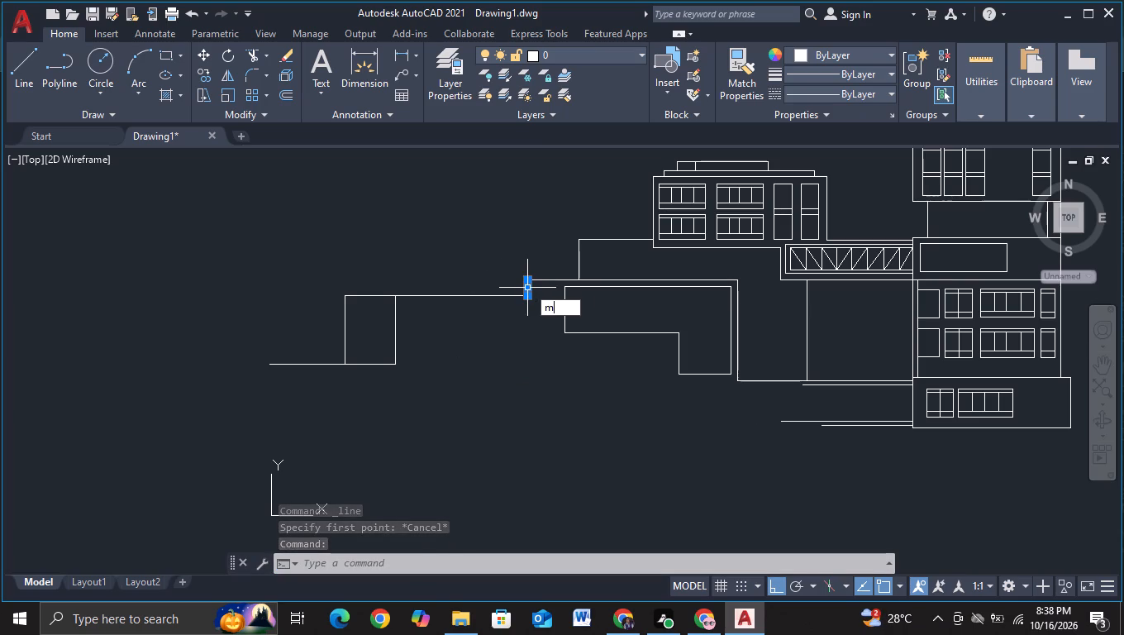
left_click(562, 322)
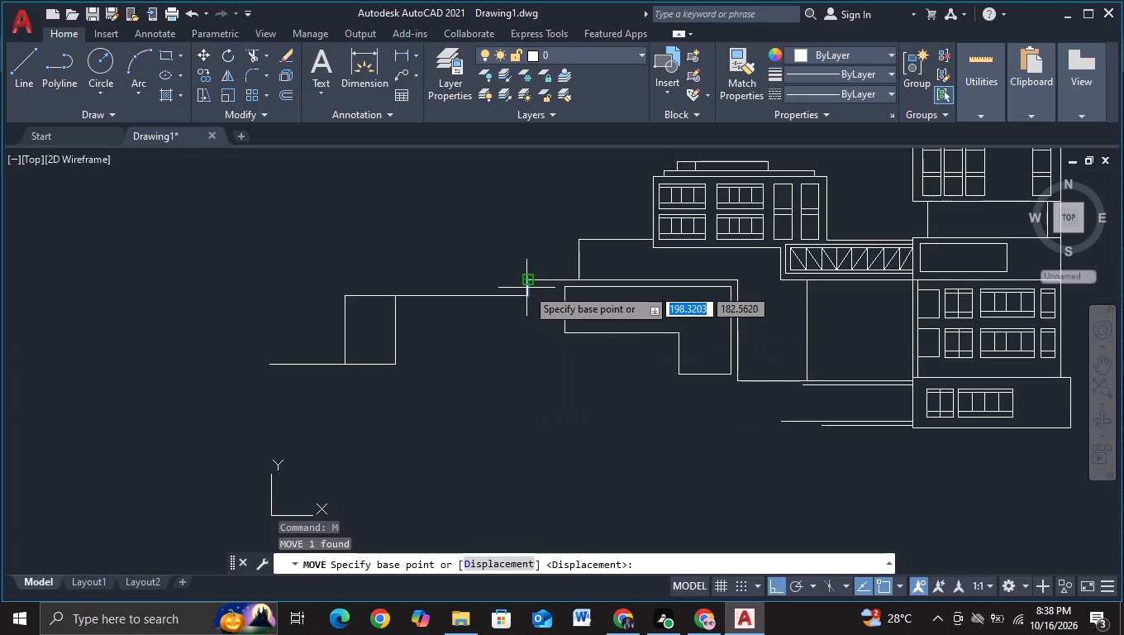
left_click(526, 288)
scroll(490, 293, "up", 2)
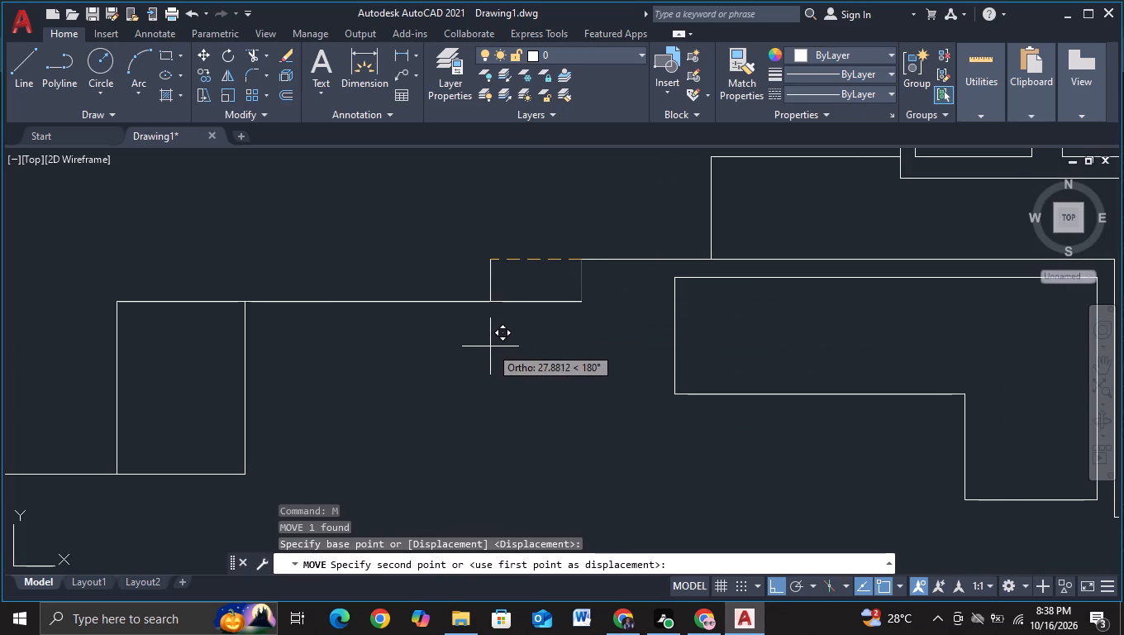
left_click(522, 315)
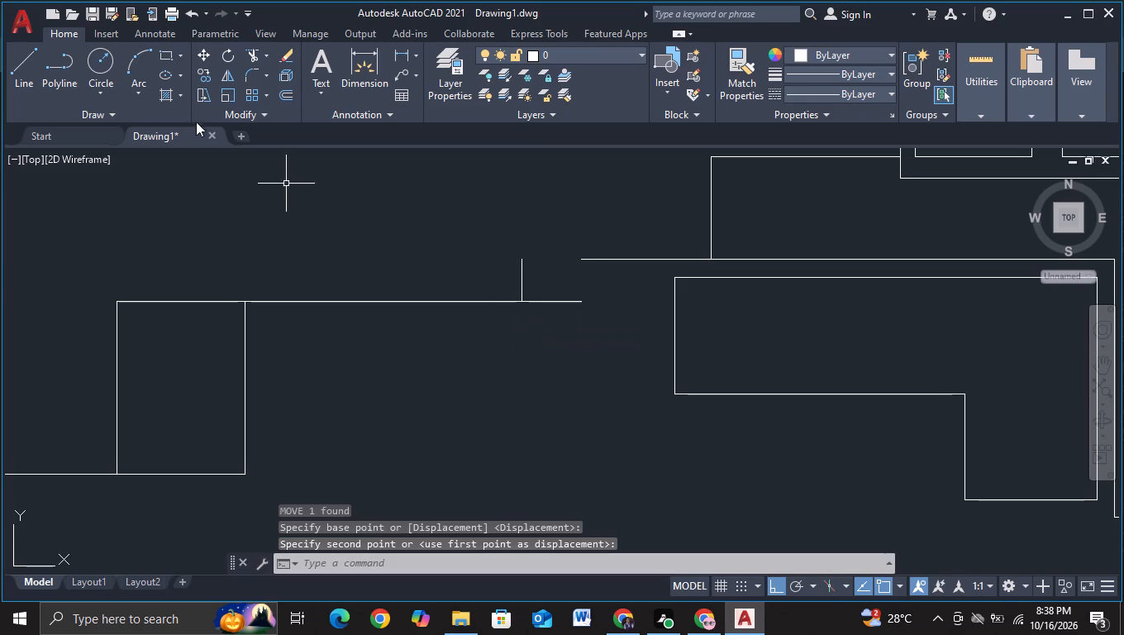
Extend the upper roof line to meet the moved vertical riser.
key("e")
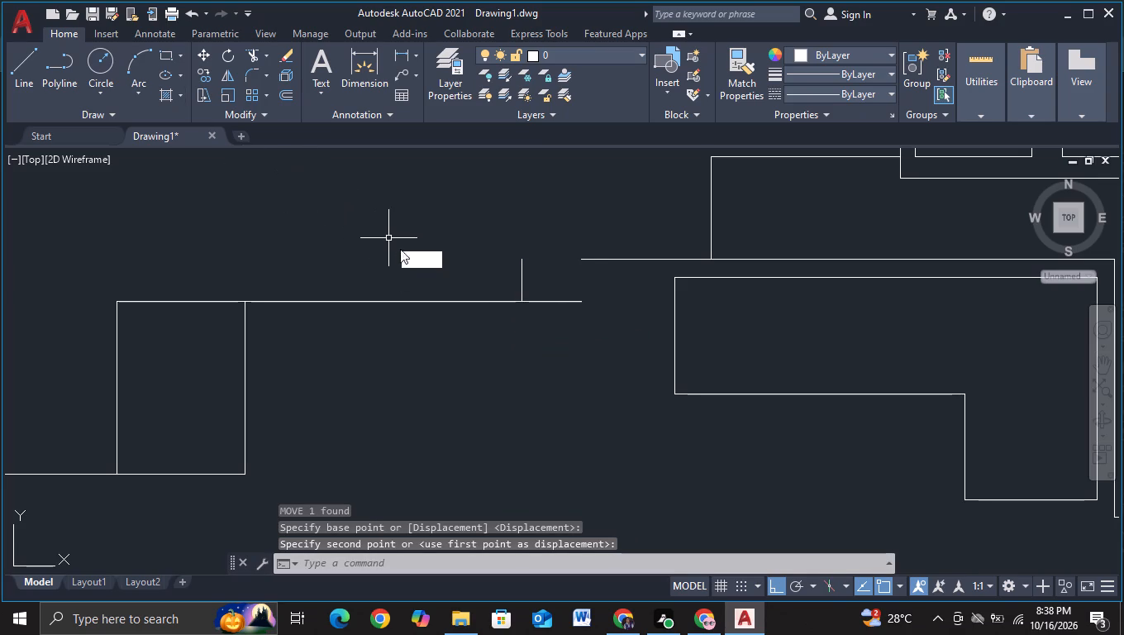
left_click(481, 287)
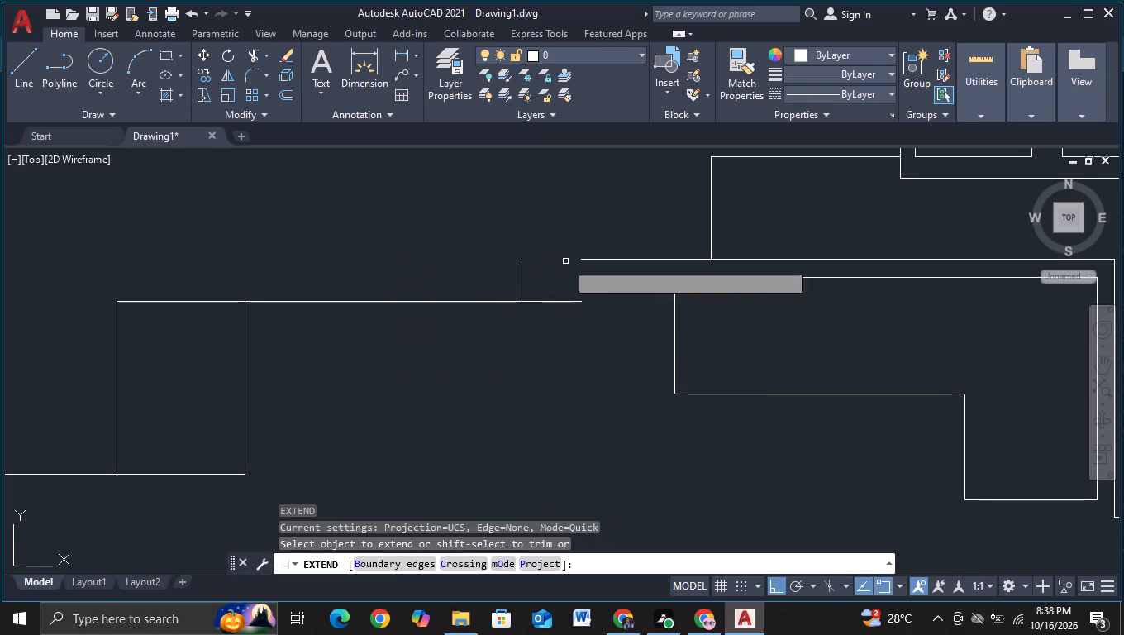
left_click(581, 260)
key("Escape")
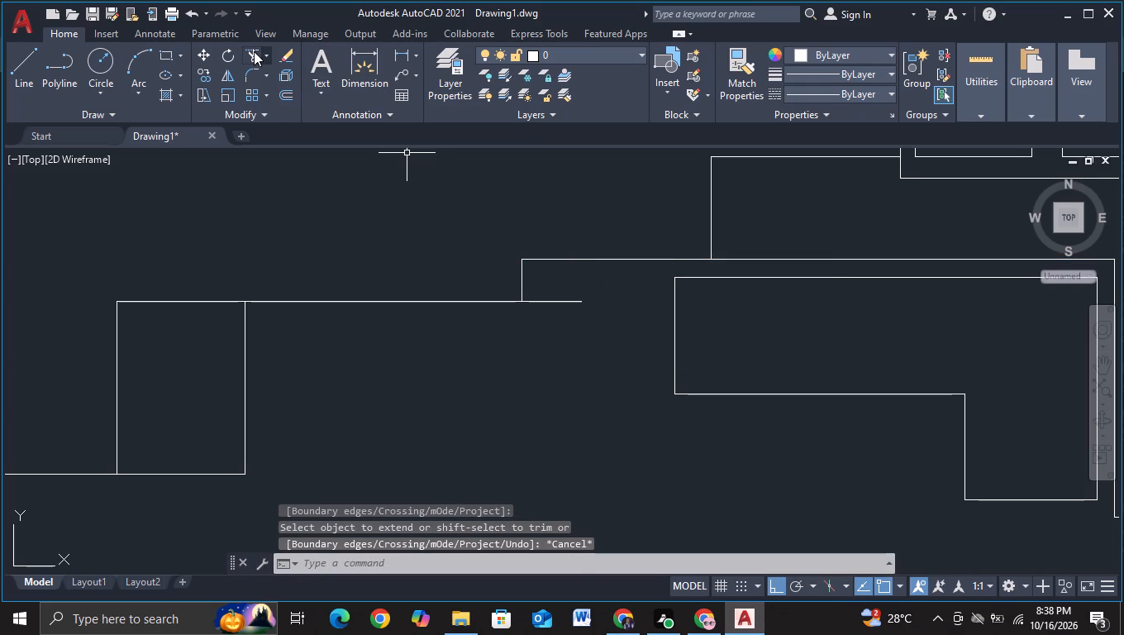
Trim the lower roof line's overhang beyond the moved vertical riser.
left_click(254, 51)
left_click_drag(557, 277, 561, 356)
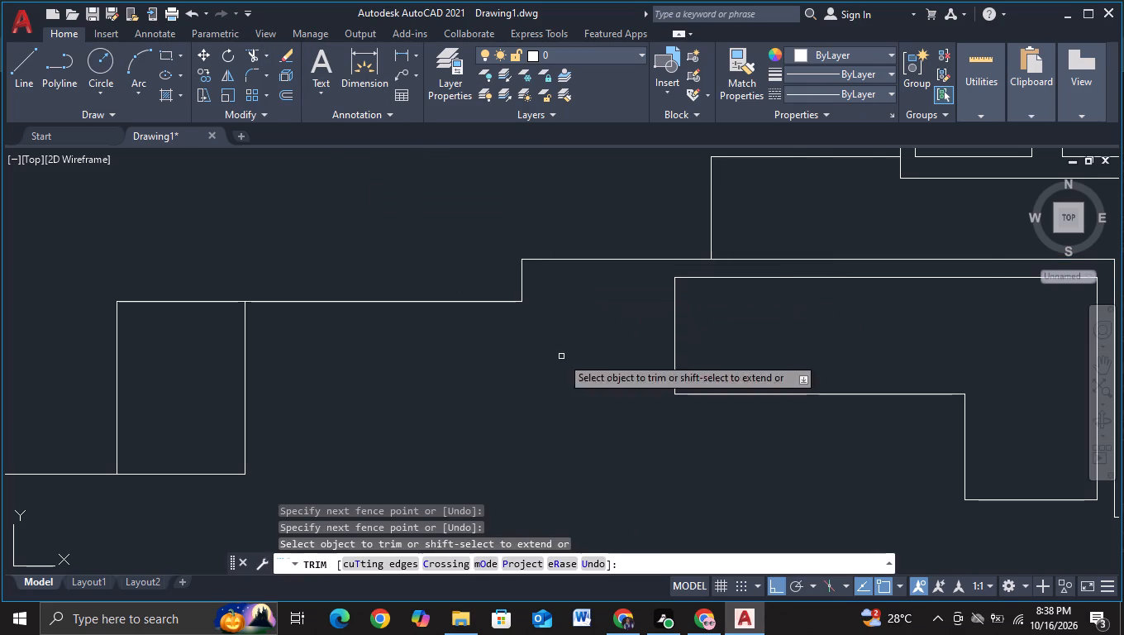
scroll(561, 356, "down", 1)
middle_click_drag(496, 428, 547, 350)
scroll(526, 380, "down", 1)
middle_click_drag(544, 377, 502, 348)
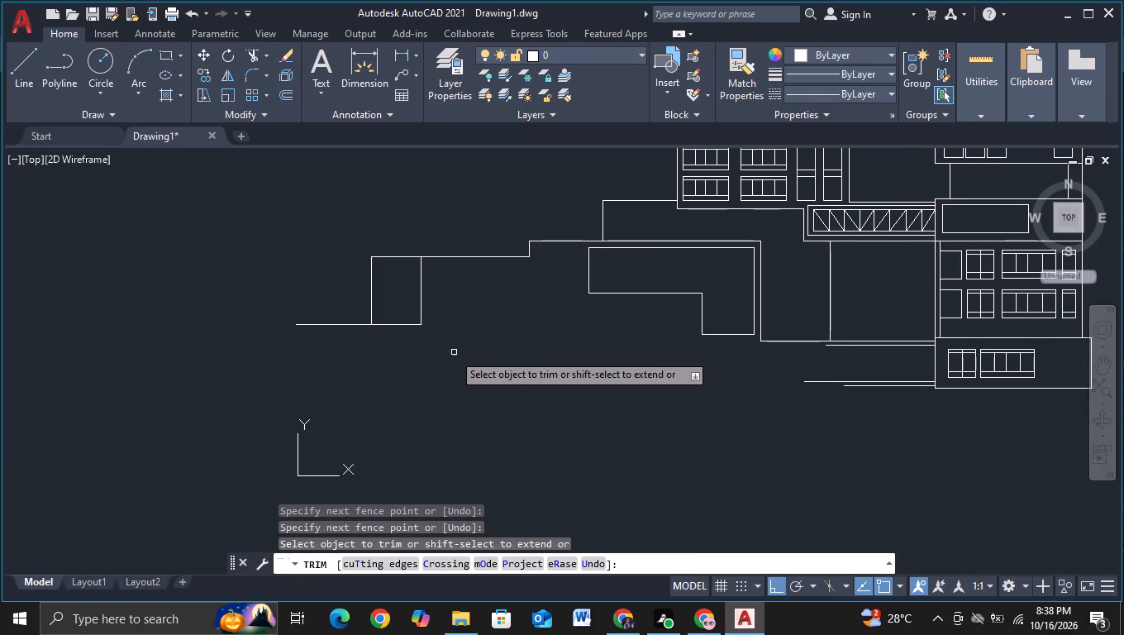
key("Escape")
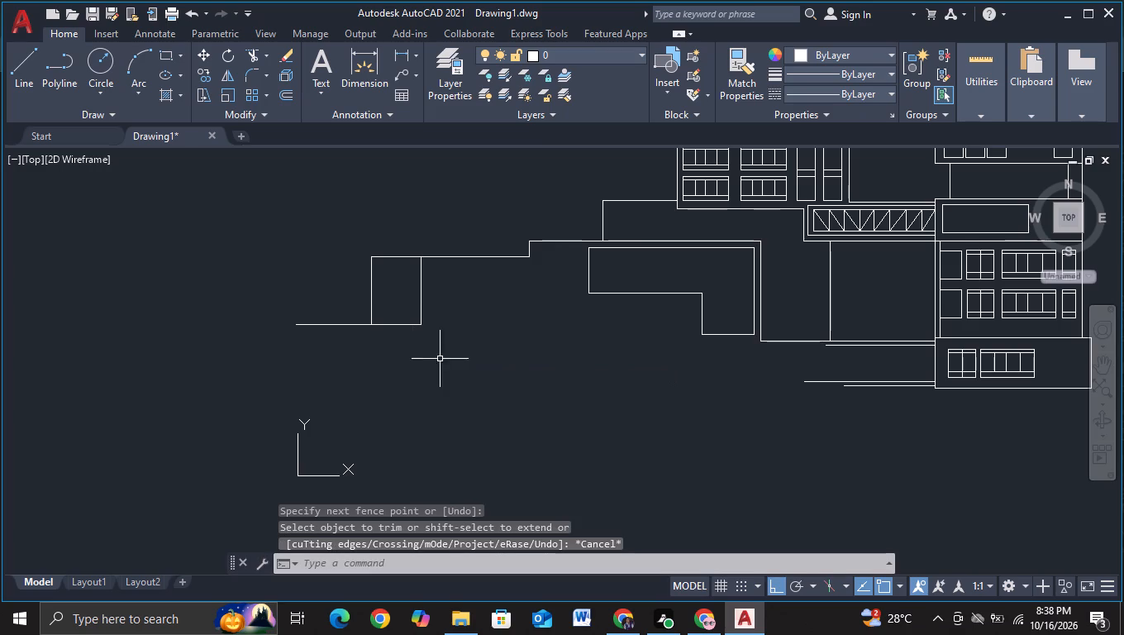
Copy the two plain stacked window rectangles from the tower's edge about 166 units left into the L-shaped panel's tall part.
middle_click_drag(541, 403, 374, 429)
middle_click_drag(500, 375, 391, 401)
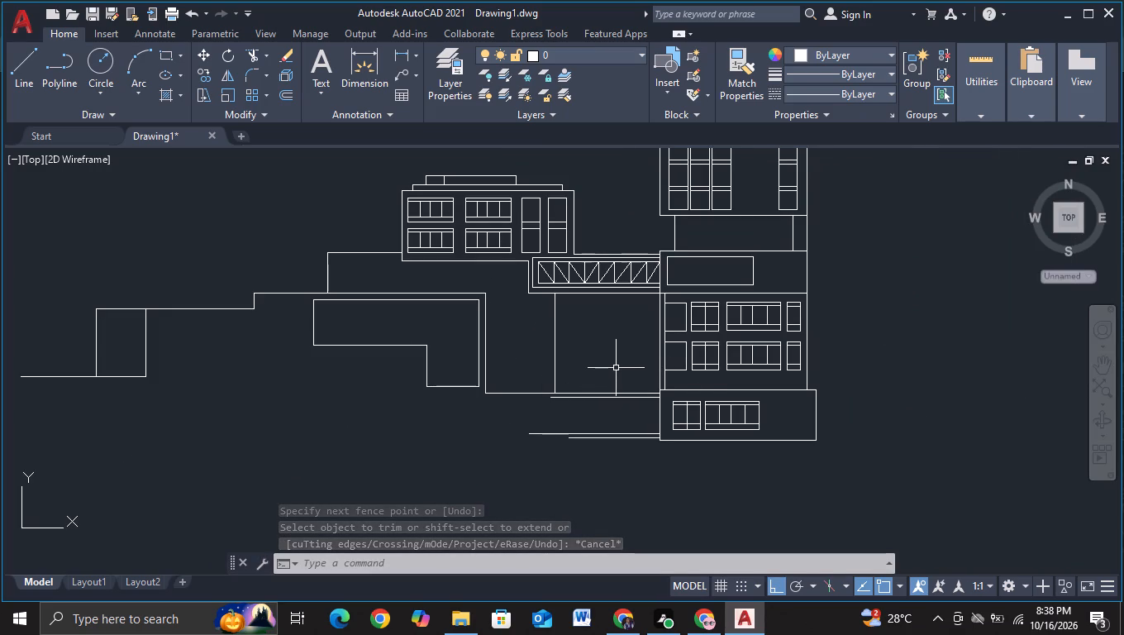
scroll(653, 357, "up", 1)
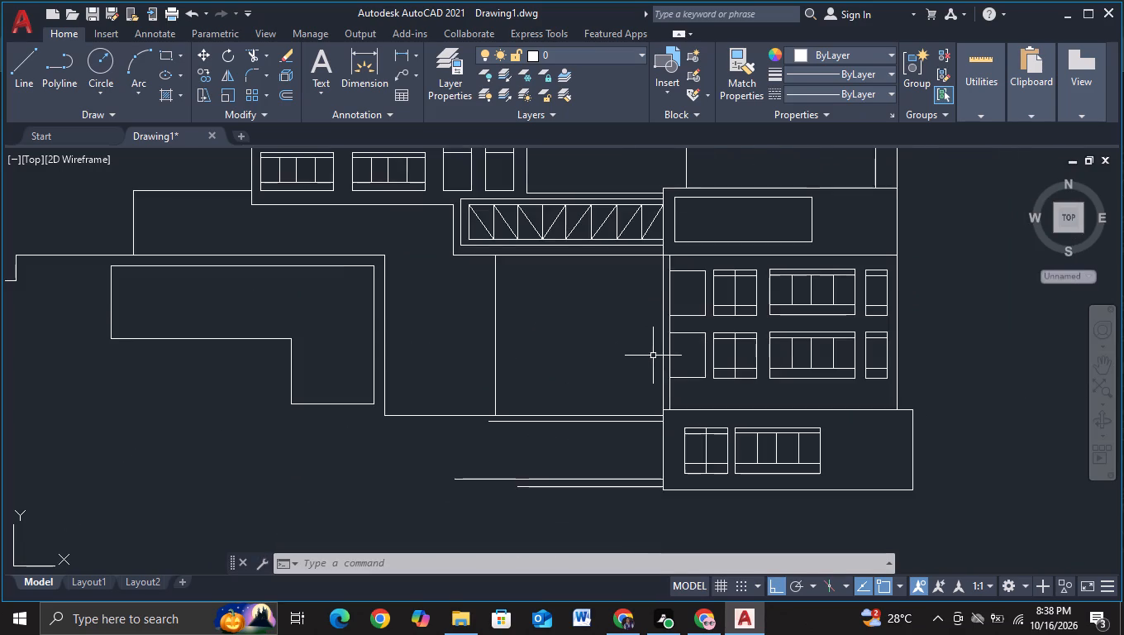
scroll(664, 357, "up", 1)
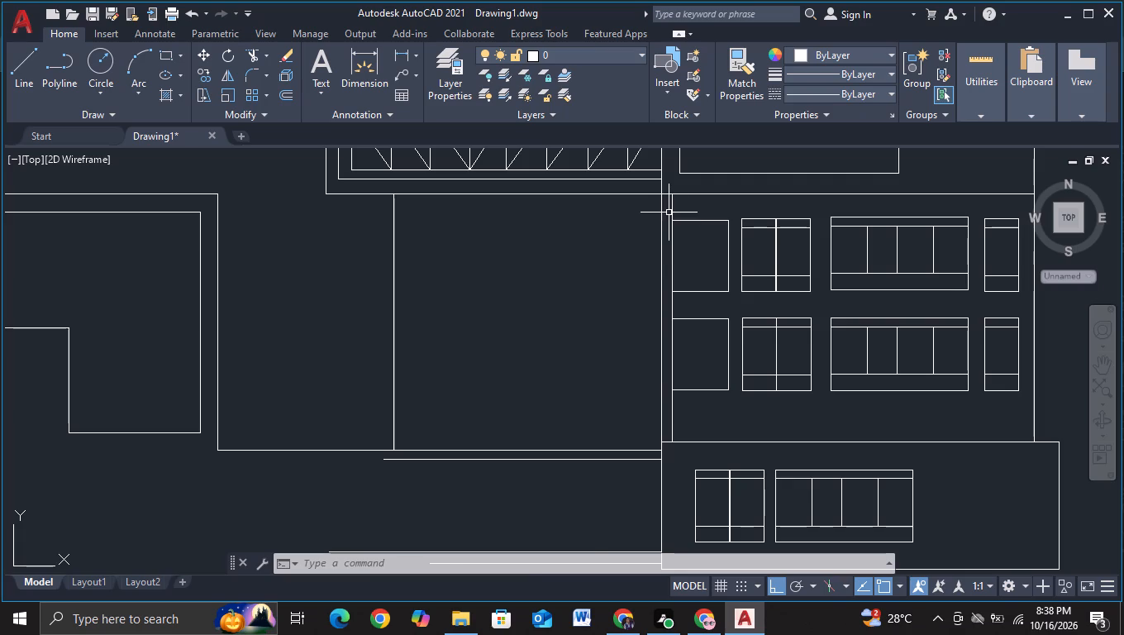
left_click(669, 212)
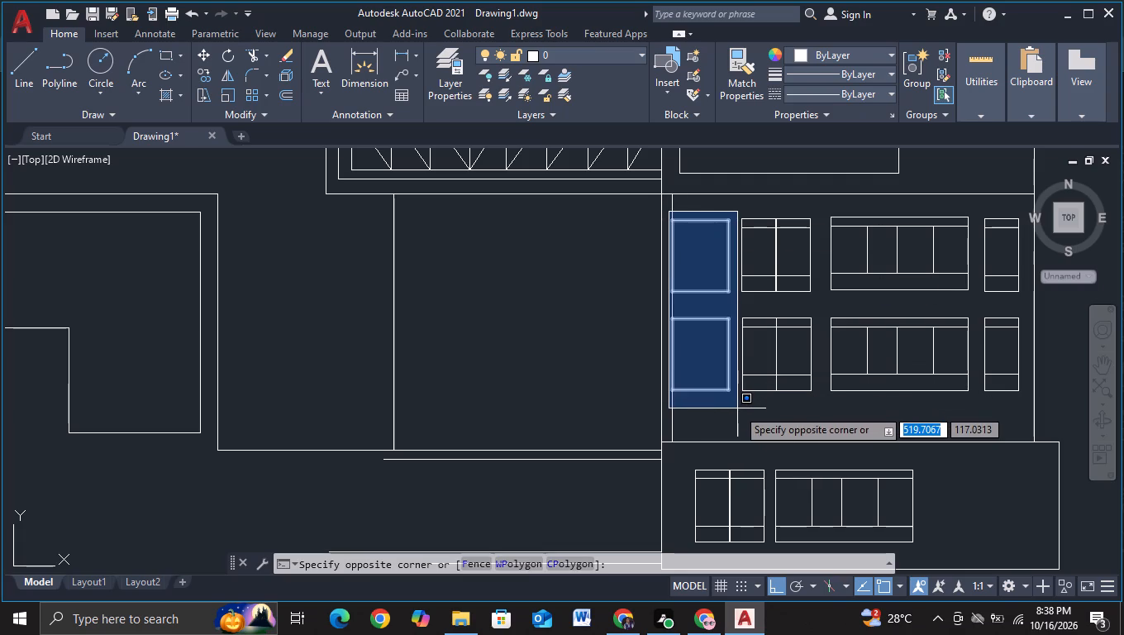
left_click(732, 403)
key("c")
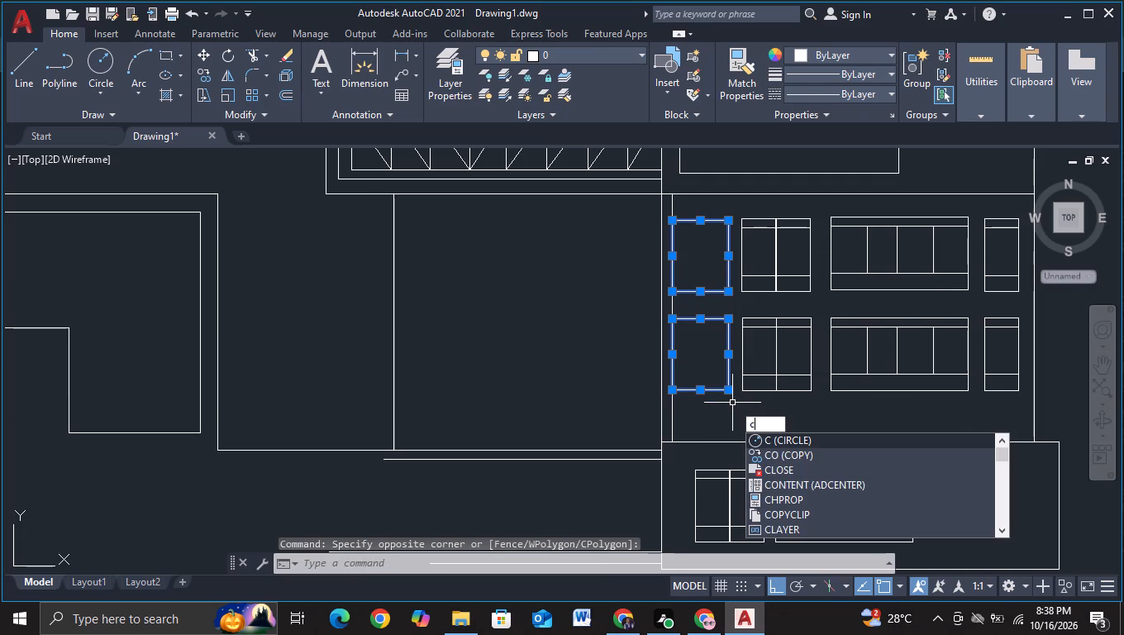
left_click(768, 450)
left_click(695, 337)
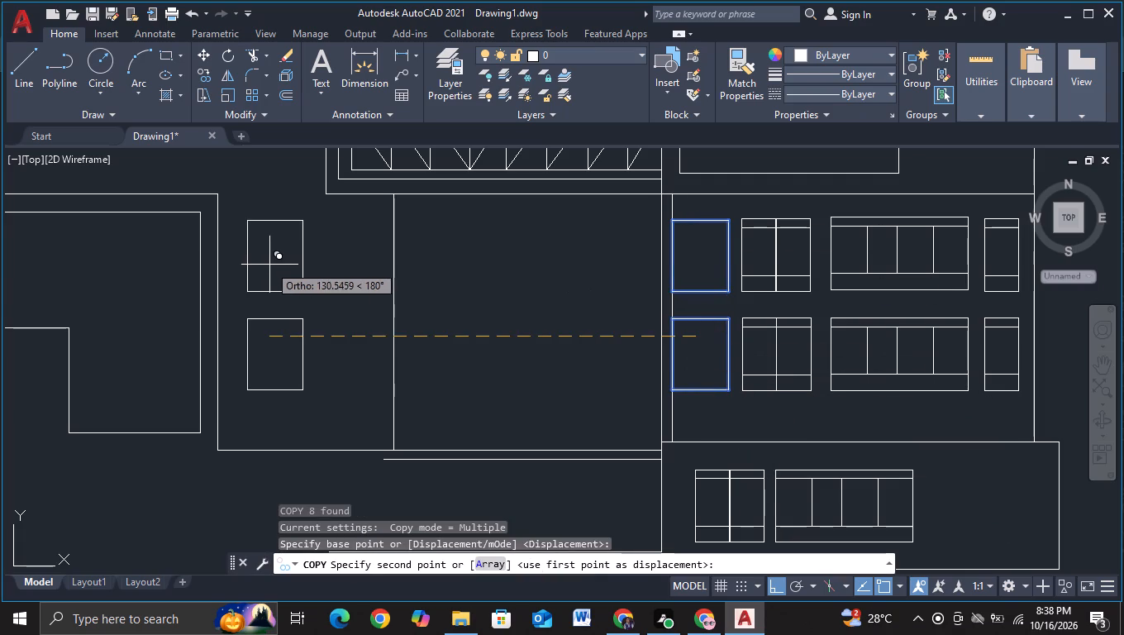
middle_click_drag(270, 265, 517, 324)
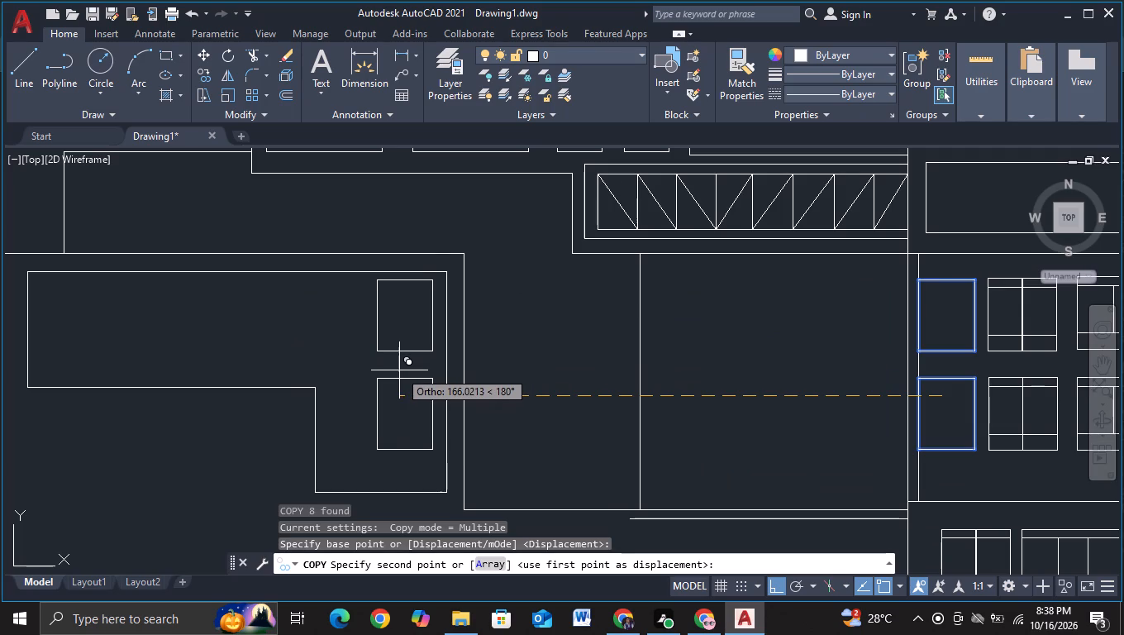
left_click(401, 373)
key("Escape")
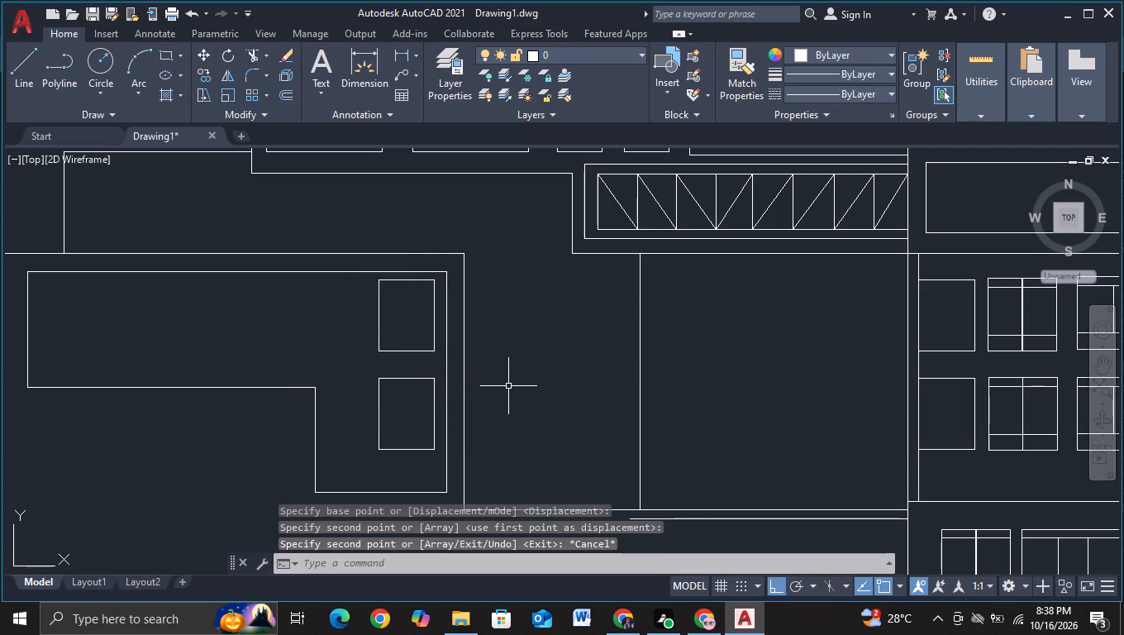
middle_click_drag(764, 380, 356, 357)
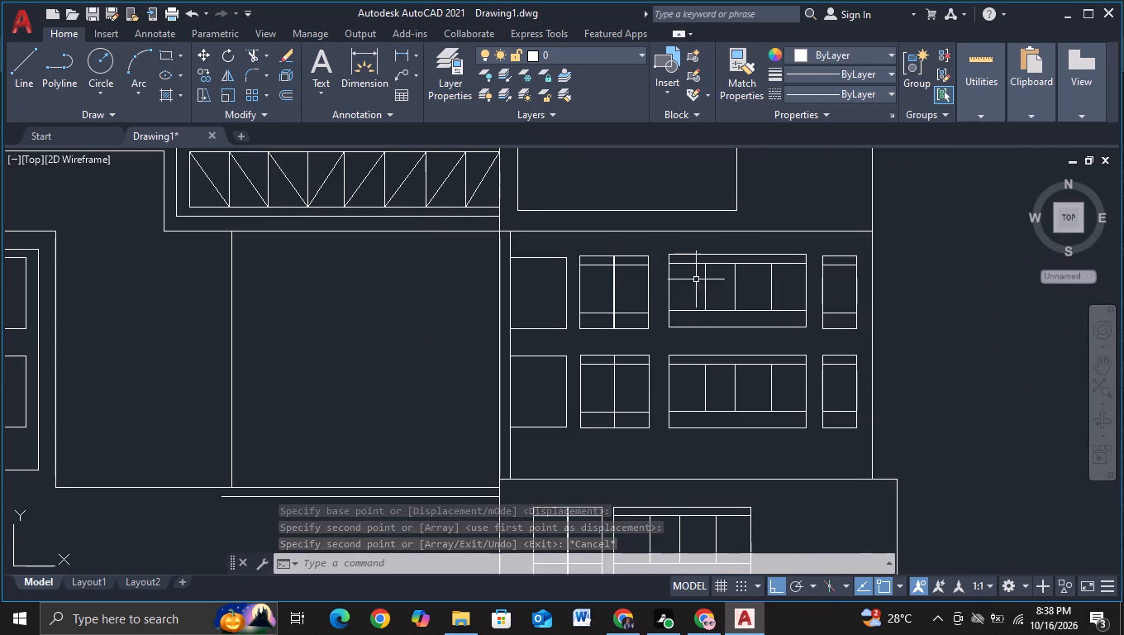
Copy the tower's upper four-pane window about 280 units left into the upper arm of the L-shaped panel.
left_click(660, 247)
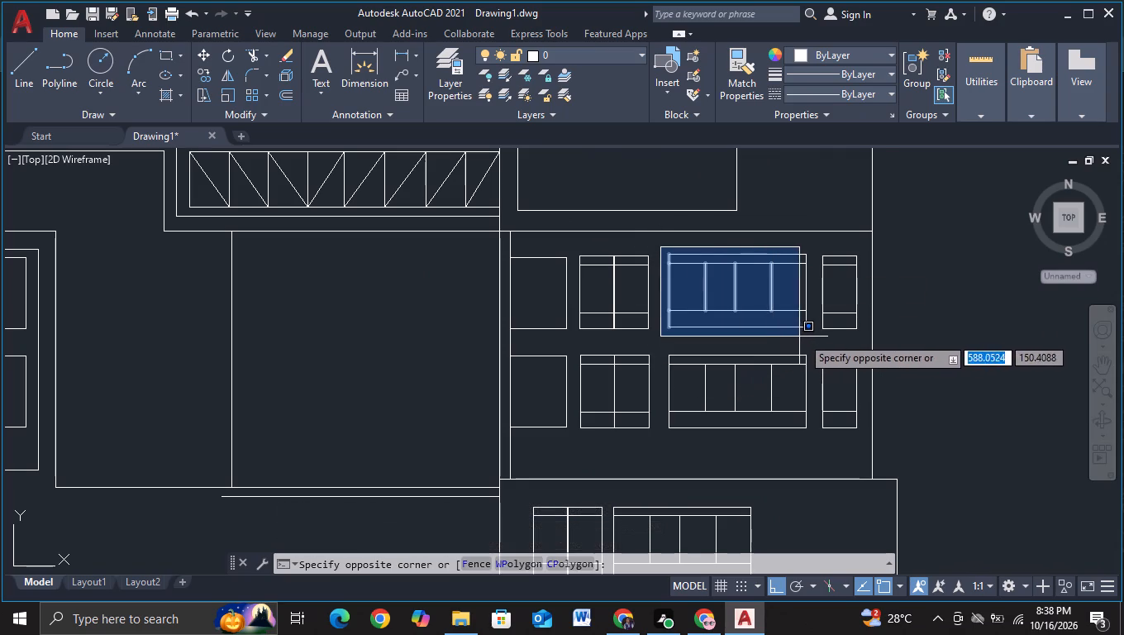
left_click(809, 338)
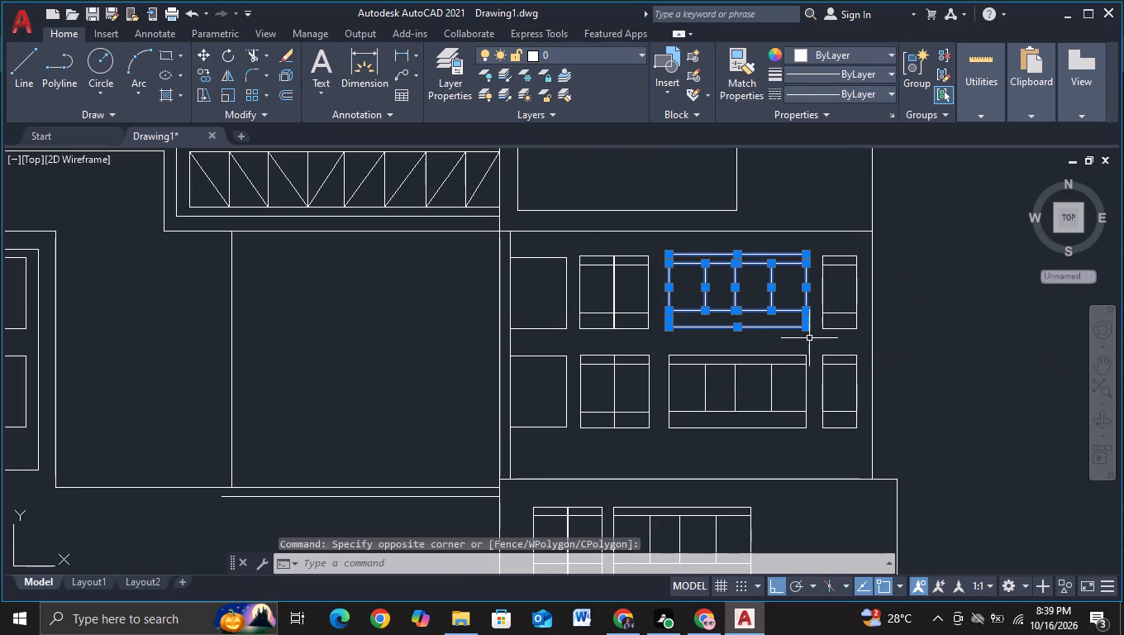
key("c")
left_click(836, 384)
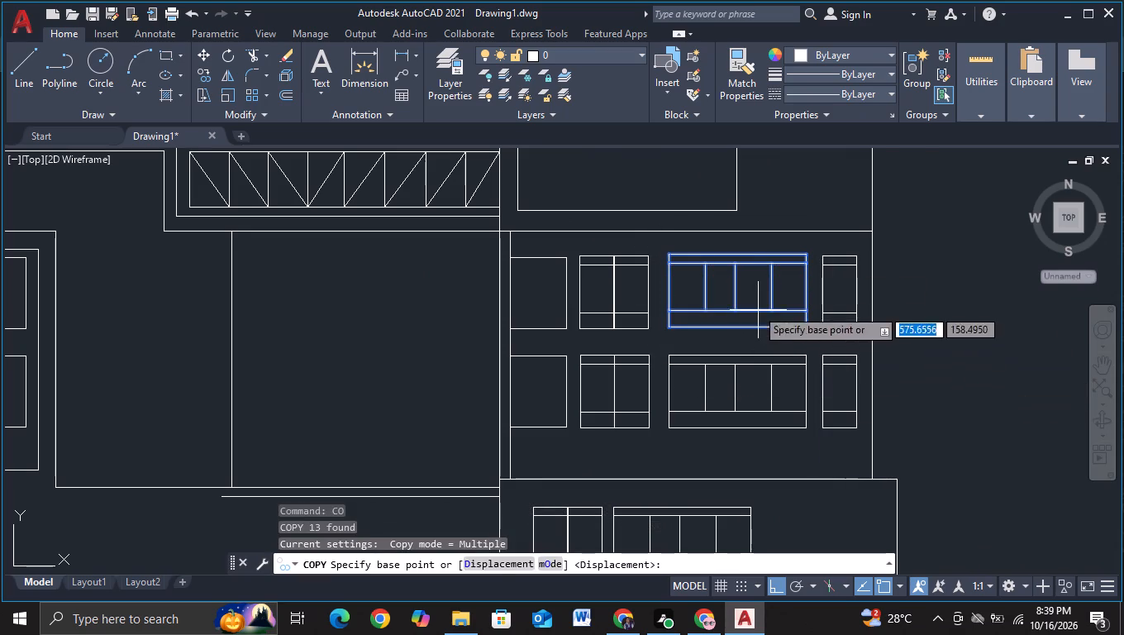
left_click(755, 308)
middle_click_drag(237, 288, 893, 367)
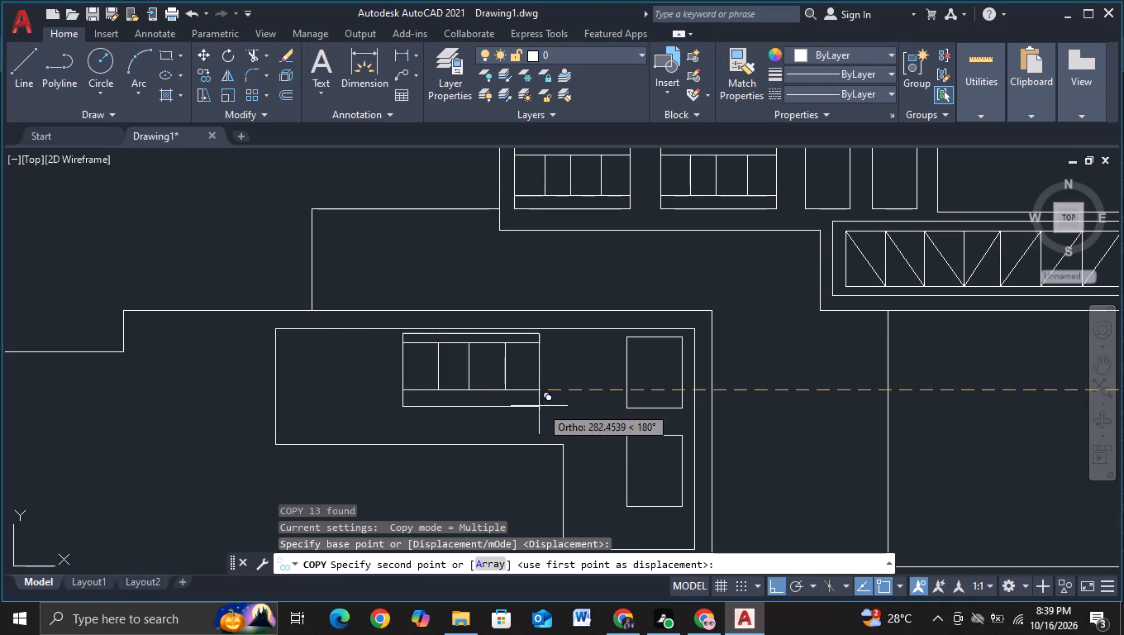
left_click(559, 410)
key("Escape")
Move the copied four-pane window slightly down and right, away from the L-shaped panel's top edge.
scroll(426, 325, "up", 2)
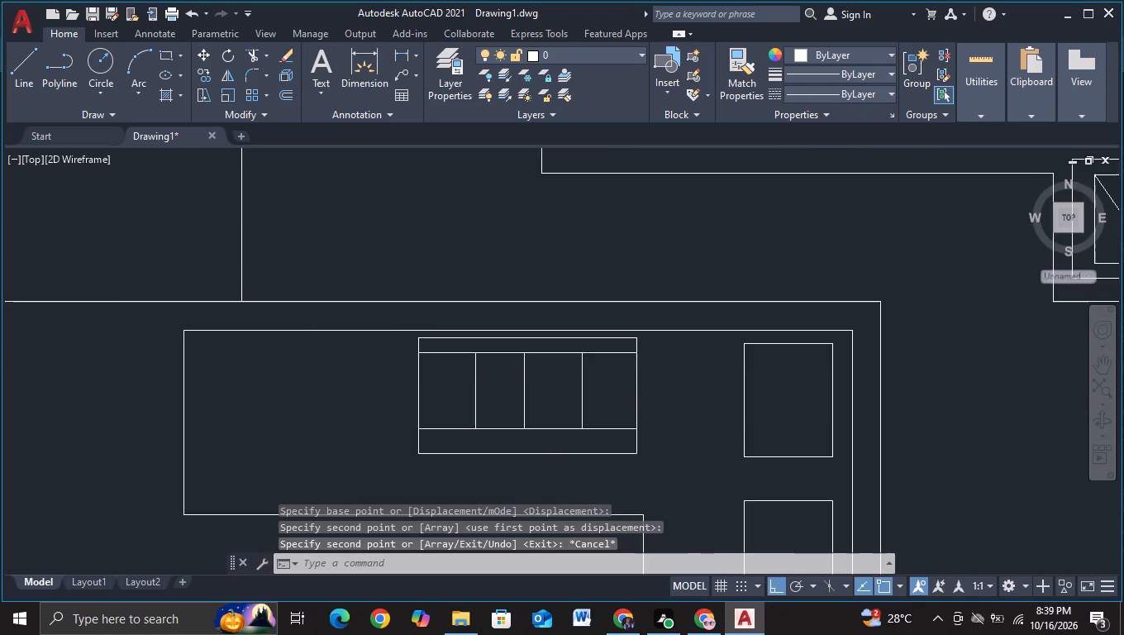
left_click(403, 317)
middle_click_drag(433, 442, 432, 432)
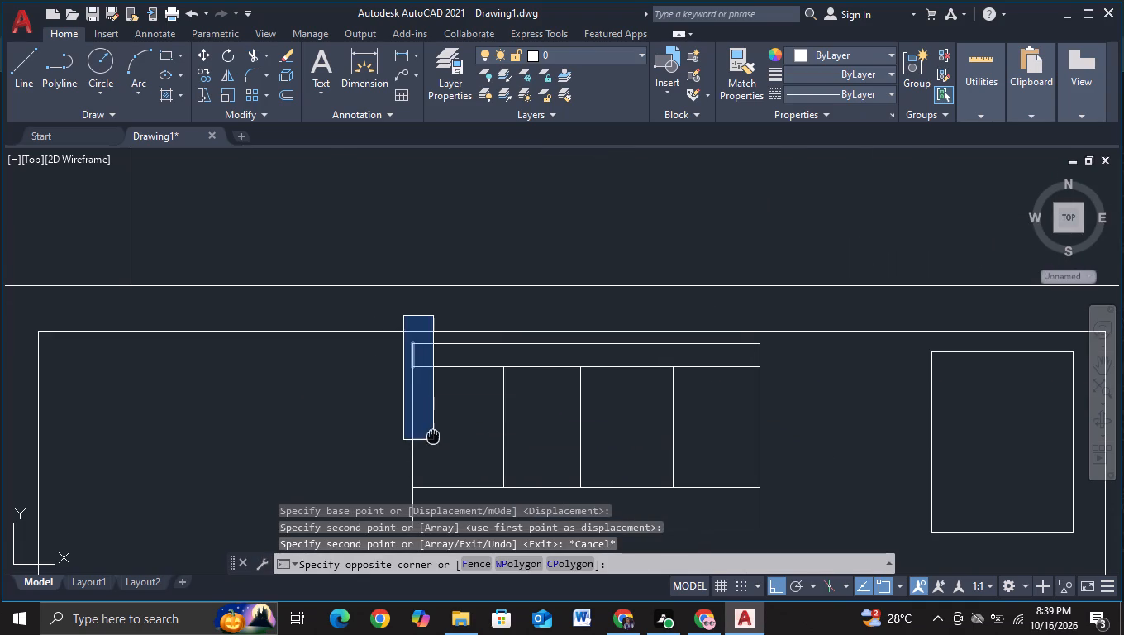
middle_click_drag(432, 432, 416, 334)
left_click(772, 440)
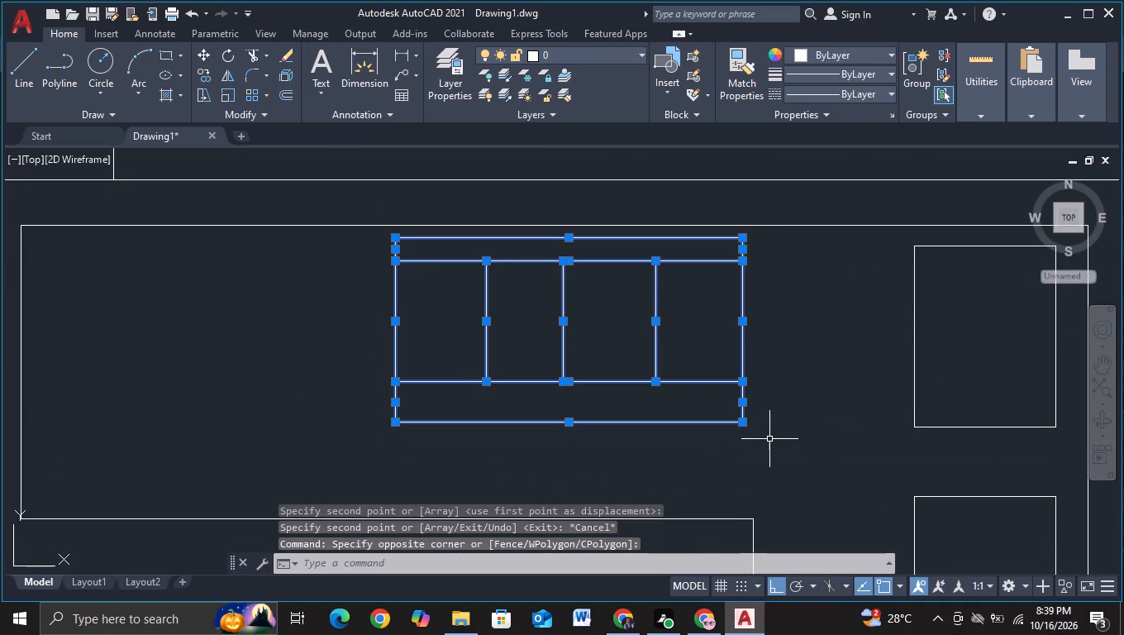
key("m")
left_click(800, 470)
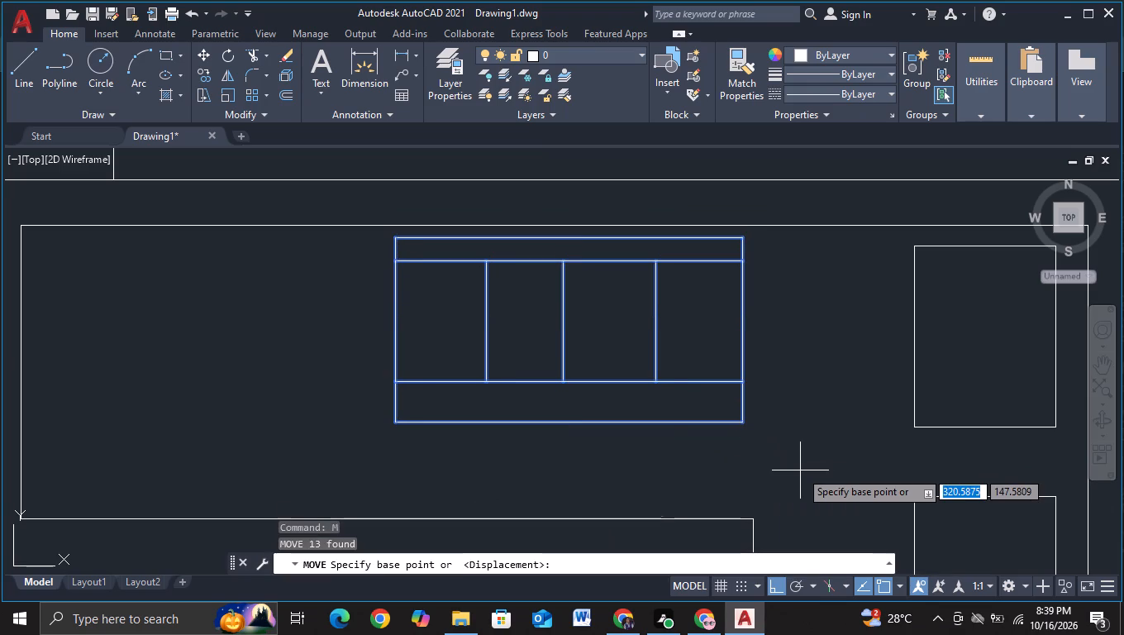
key("F8")
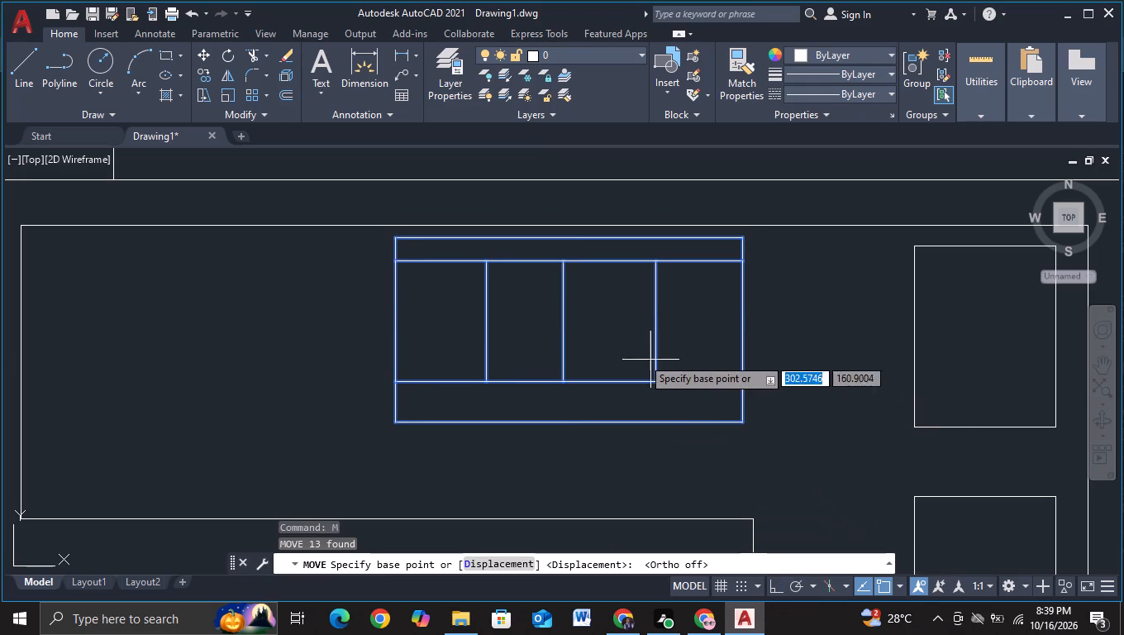
left_click_drag(602, 337, 567, 380)
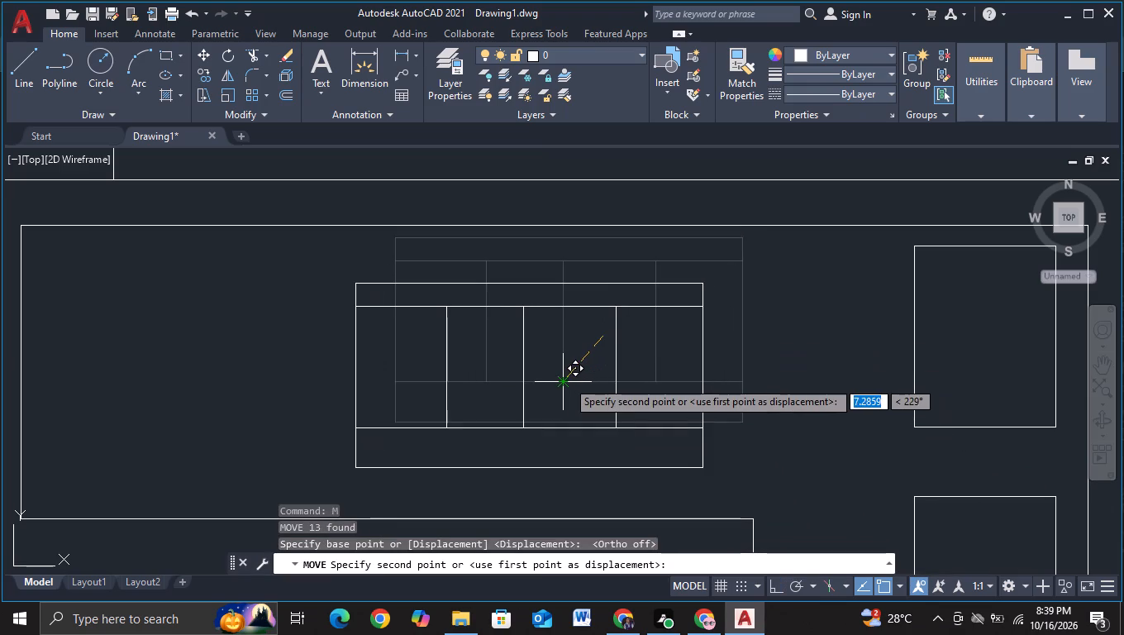
left_click(612, 368)
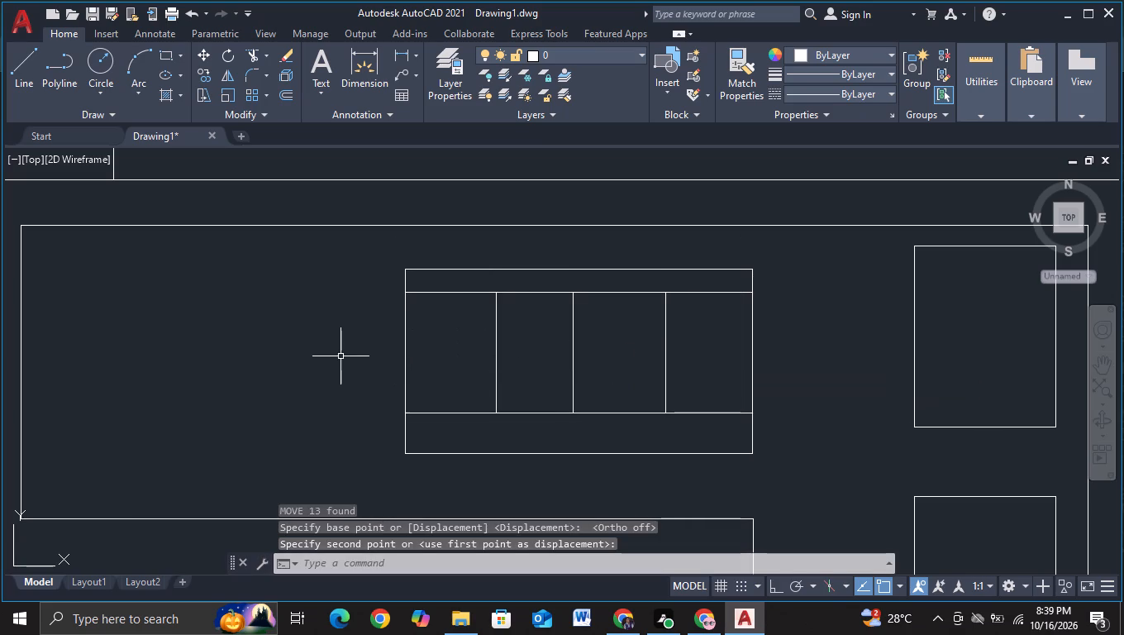
Copy the repositioned four-pane window about 44 units left, beside the L-shaped panel's outer edge.
left_click(379, 242)
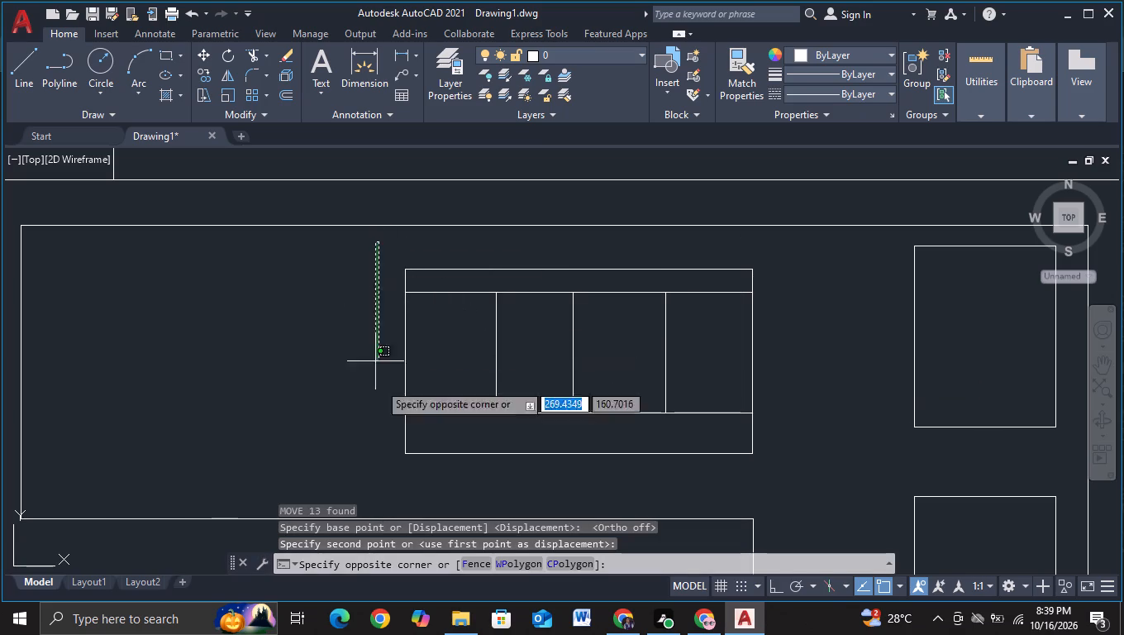
left_click(768, 475)
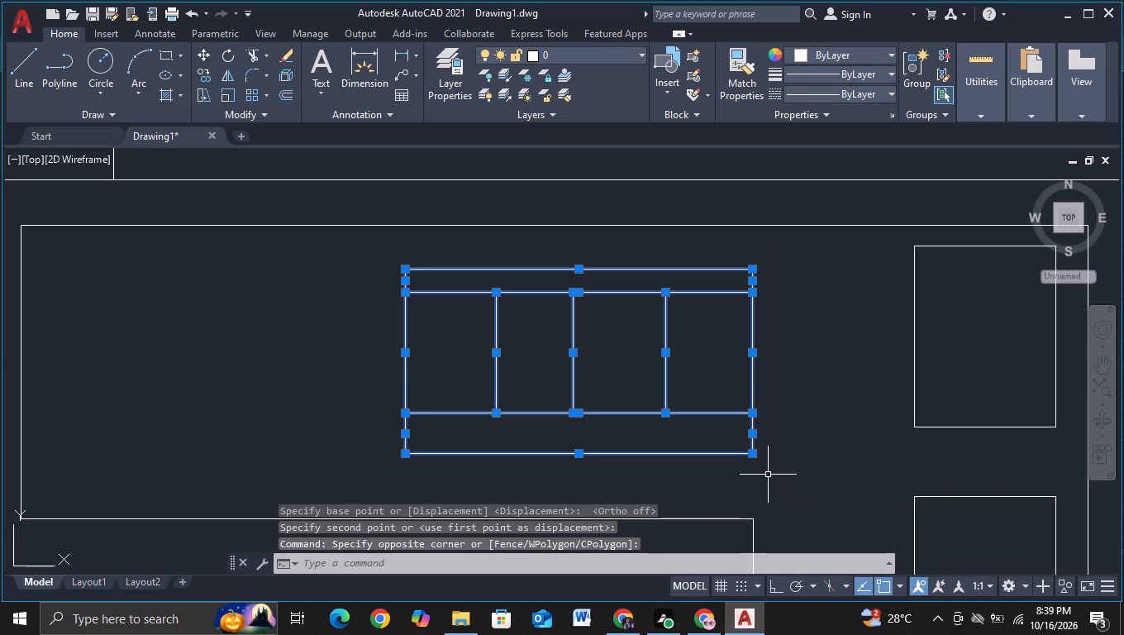
key("c")
left_click(816, 523)
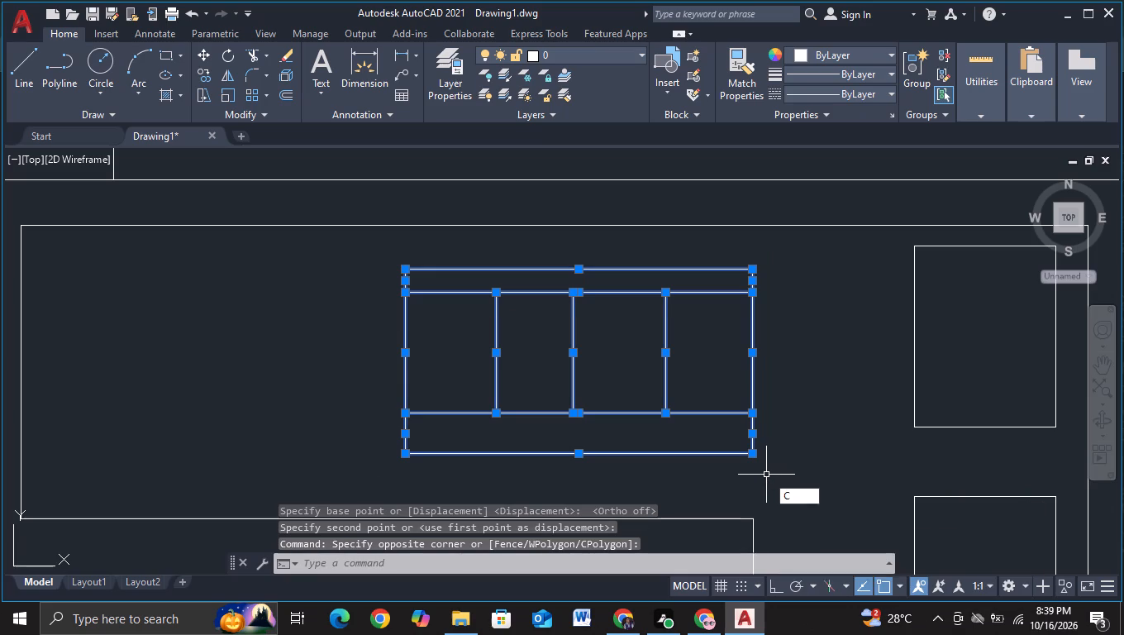
left_click(665, 386)
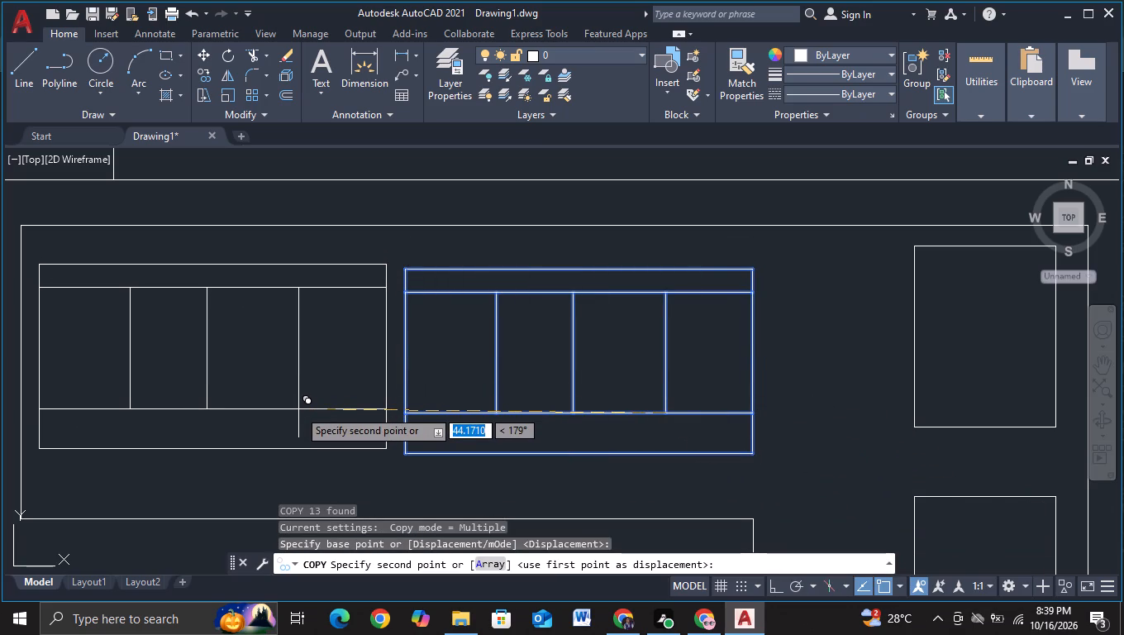
left_click(298, 409)
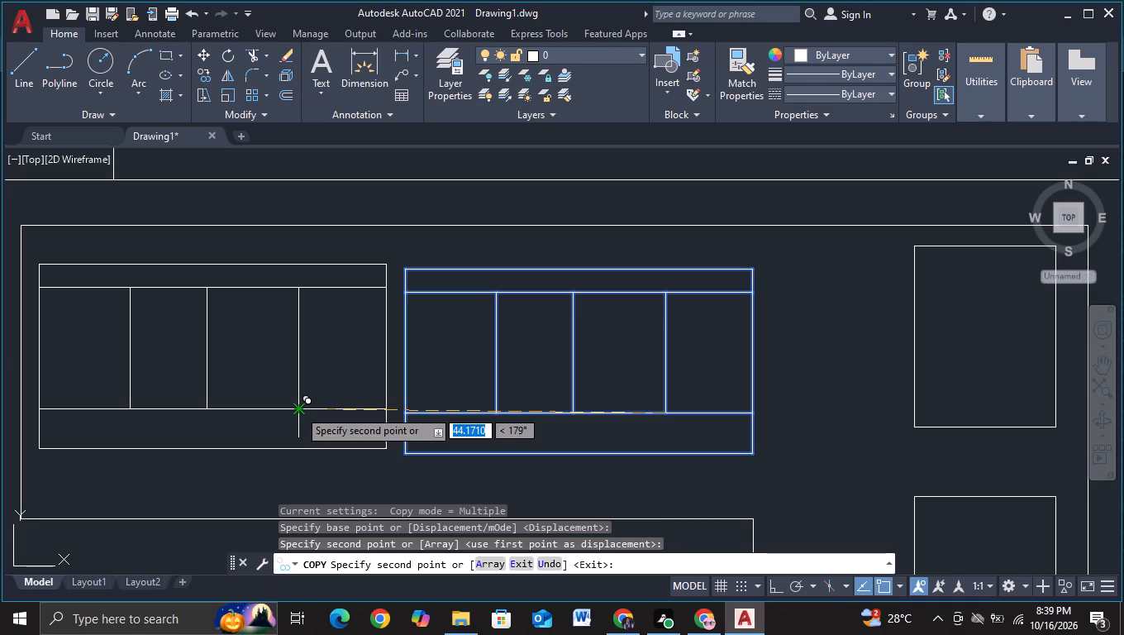
key("Escape")
Move the inner four-pane window horizontally a short distance toward the two plain stacked window rectangles, with Ortho on.
scroll(317, 412, "down", 2)
middle_click_drag(514, 440, 513, 321)
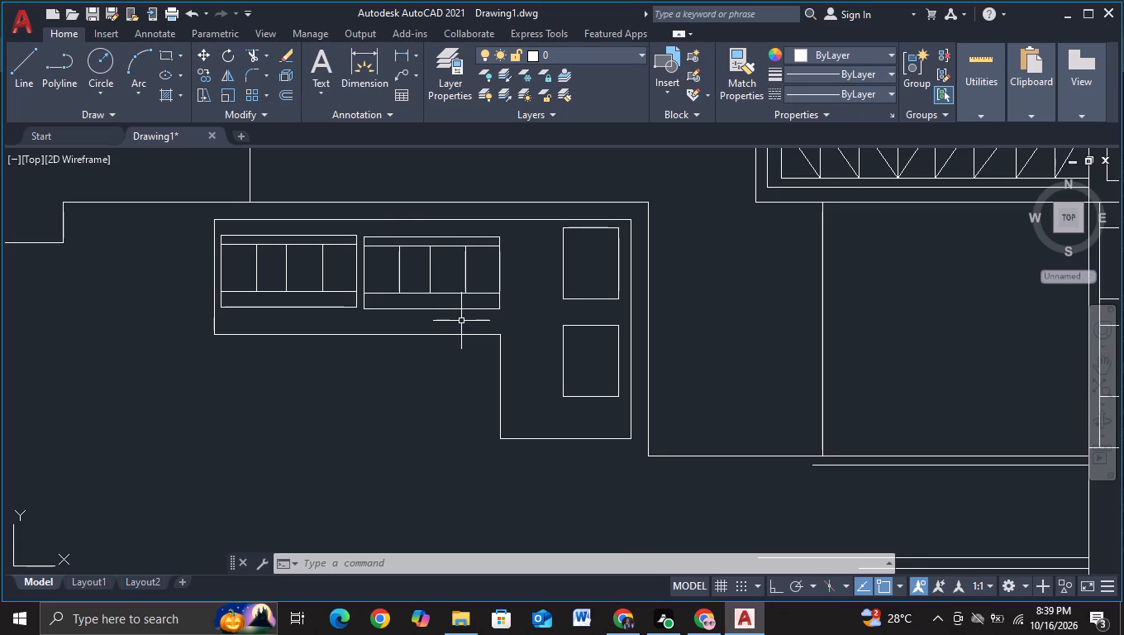
left_click(360, 227)
left_click(515, 313)
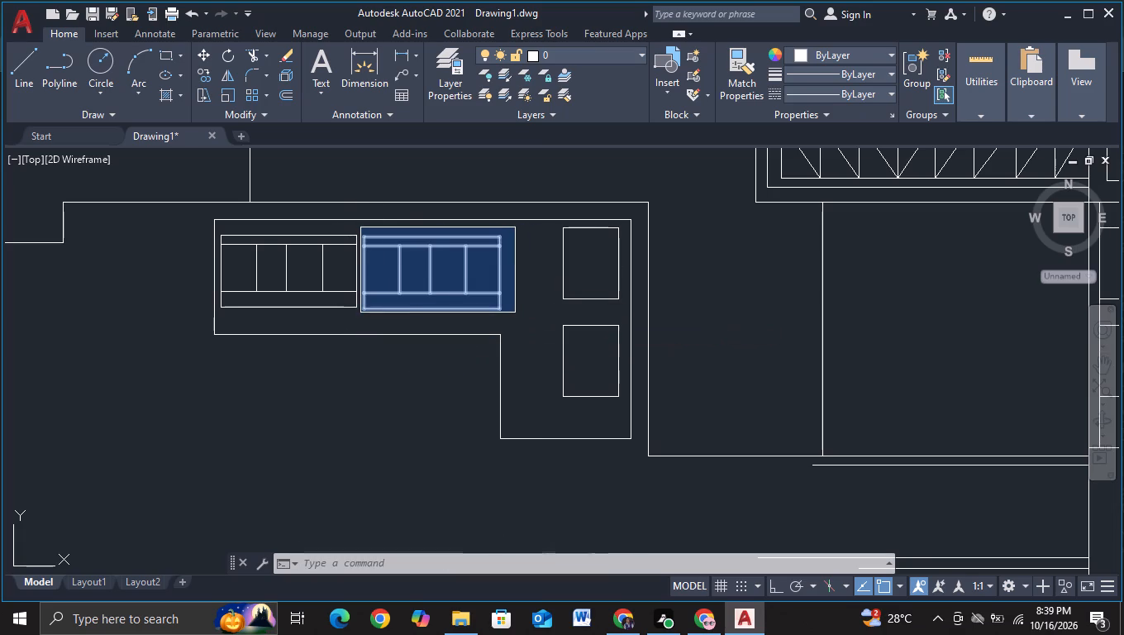
key("m")
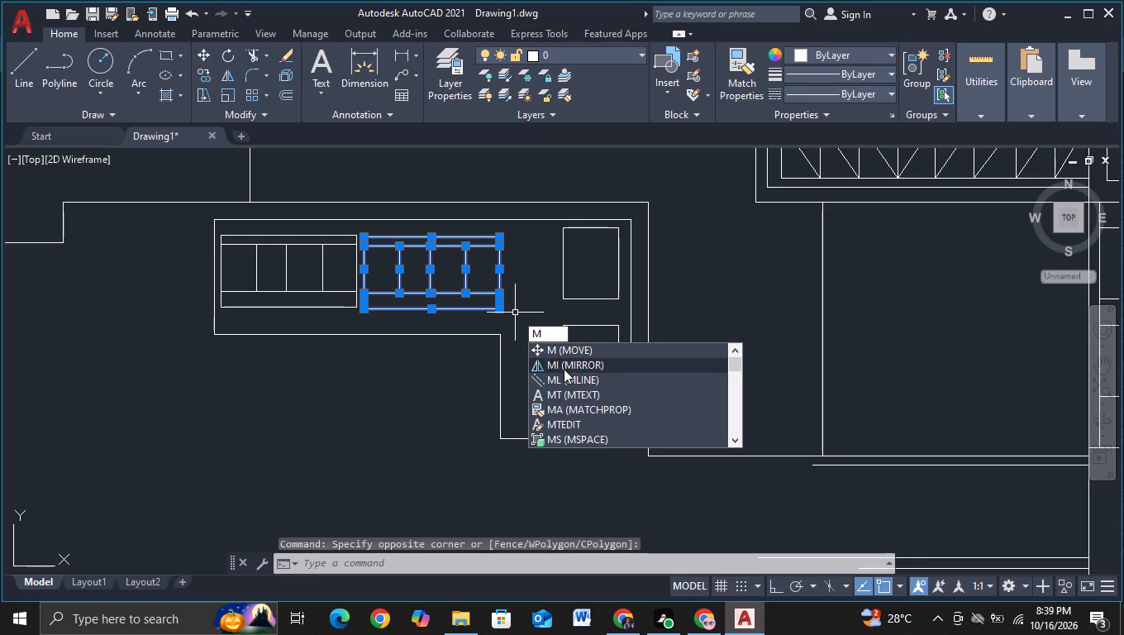
left_click(554, 348)
left_click(437, 283)
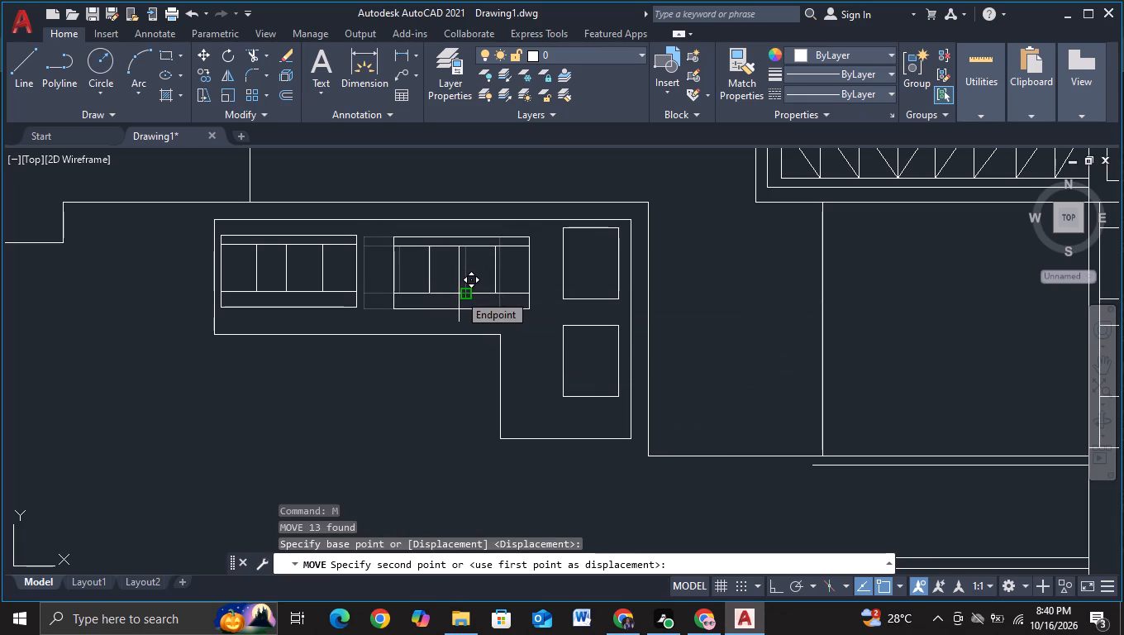
key("F8")
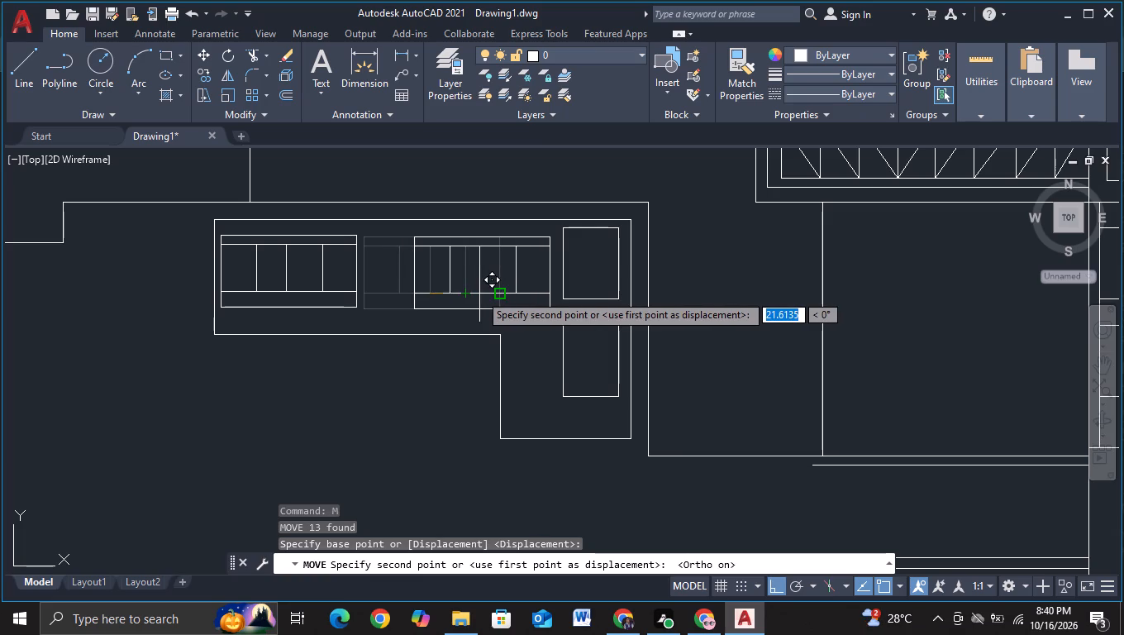
left_click(473, 292)
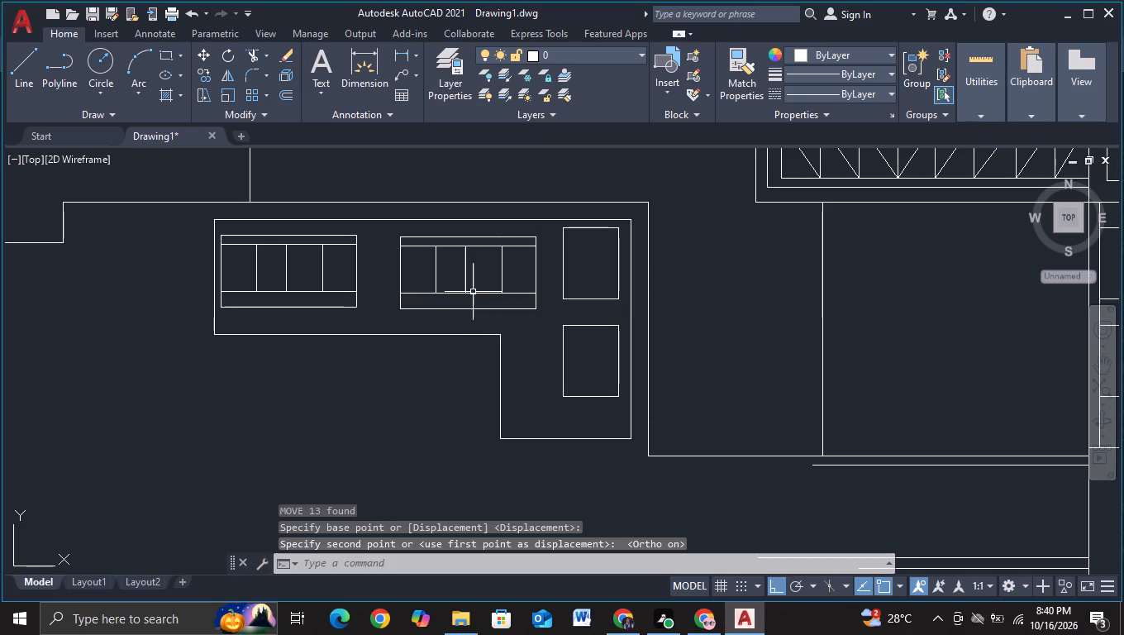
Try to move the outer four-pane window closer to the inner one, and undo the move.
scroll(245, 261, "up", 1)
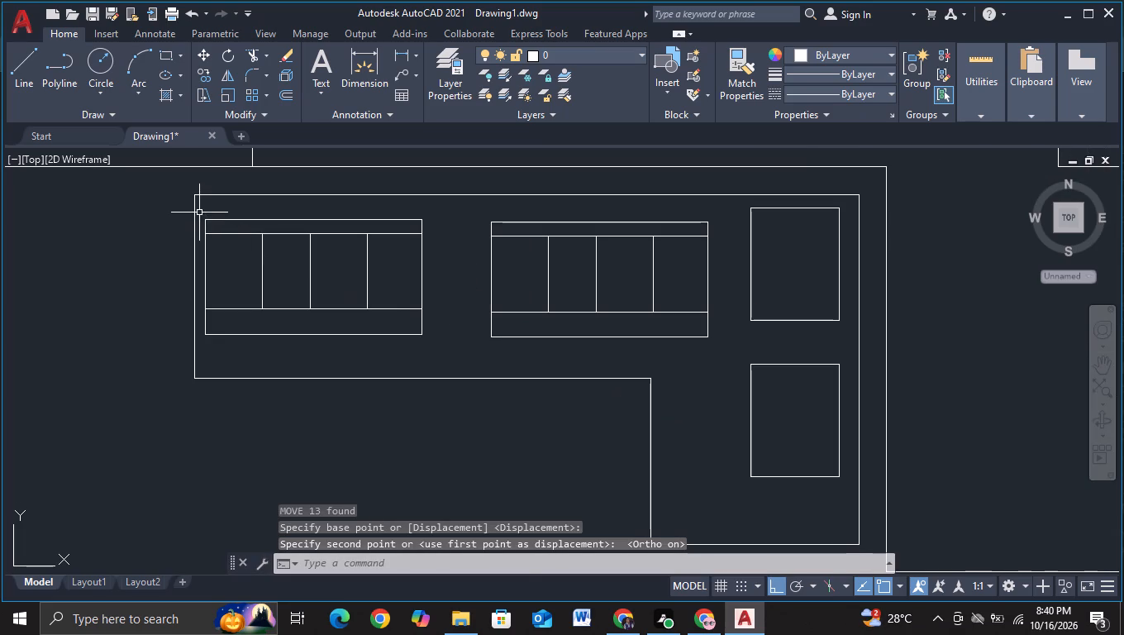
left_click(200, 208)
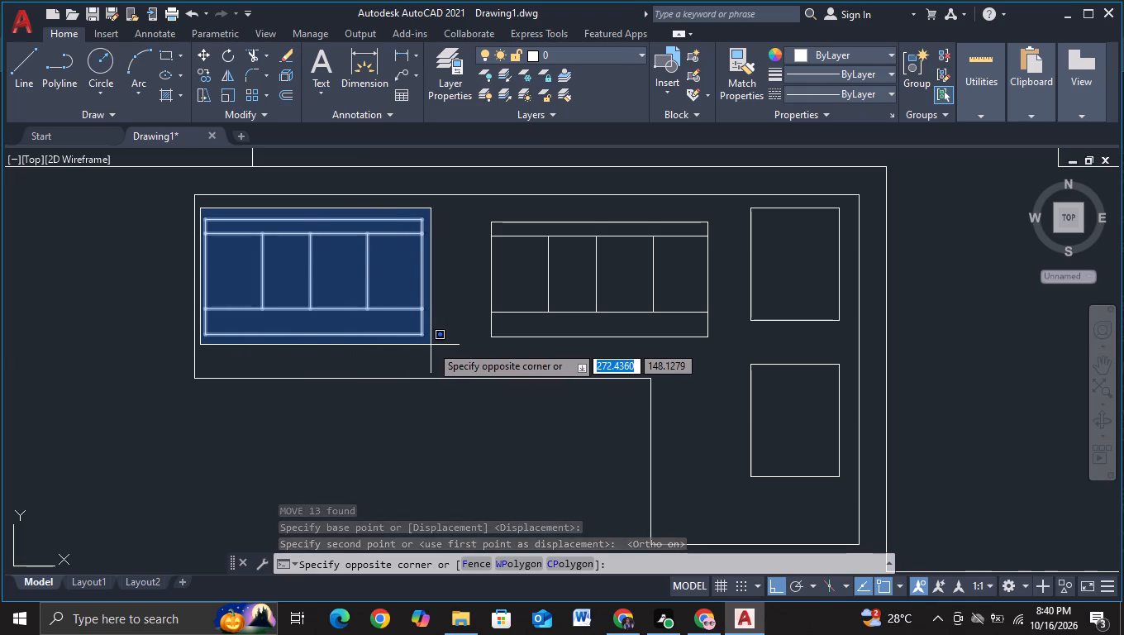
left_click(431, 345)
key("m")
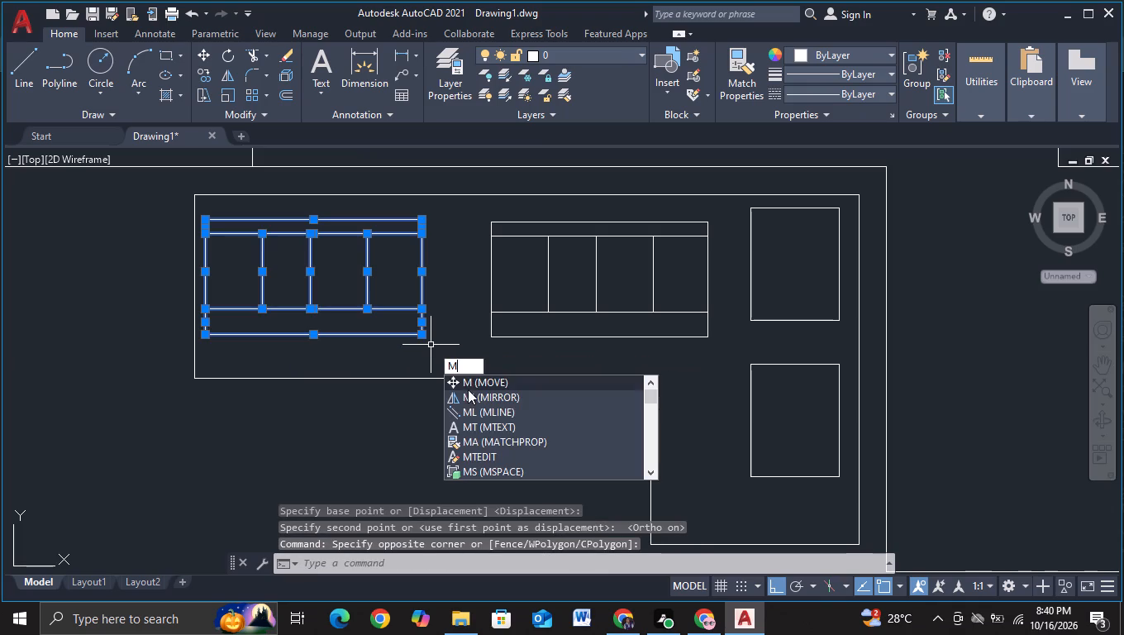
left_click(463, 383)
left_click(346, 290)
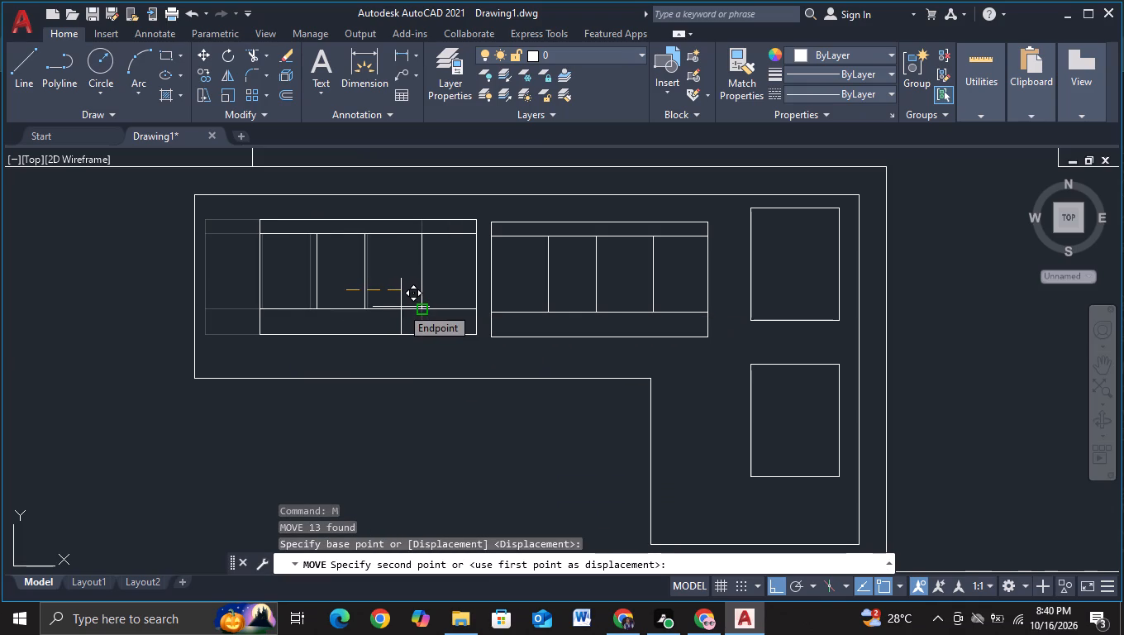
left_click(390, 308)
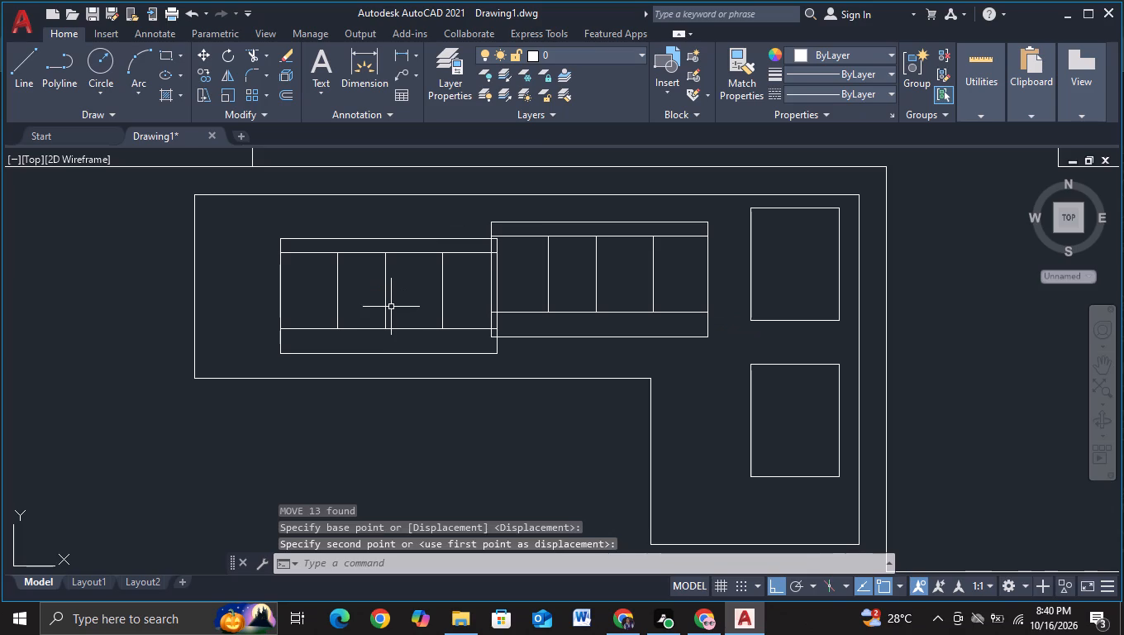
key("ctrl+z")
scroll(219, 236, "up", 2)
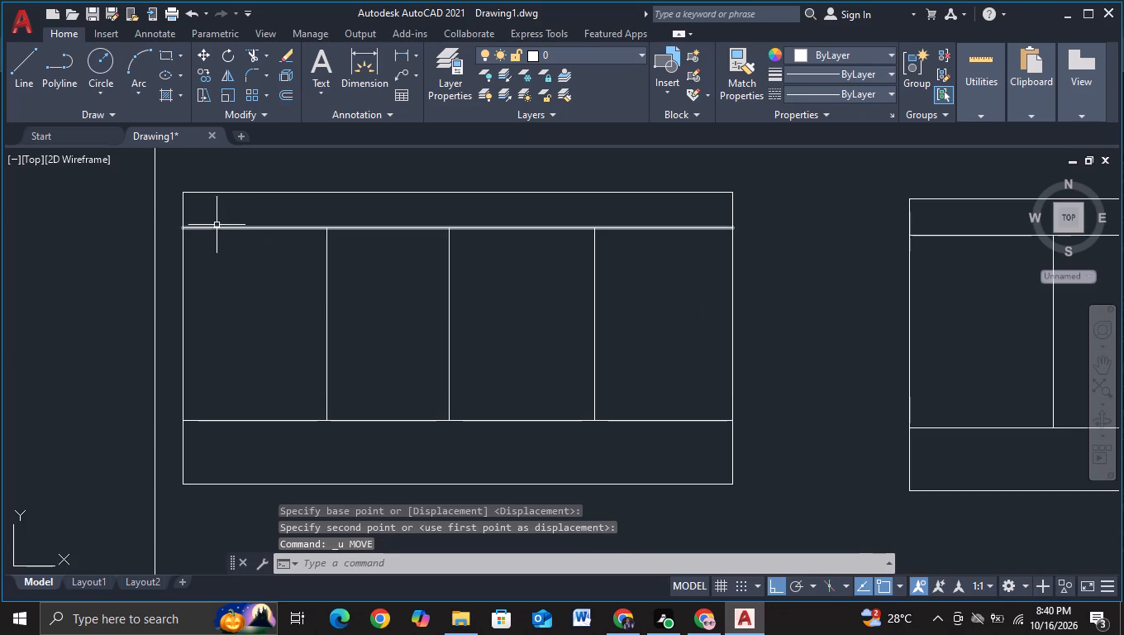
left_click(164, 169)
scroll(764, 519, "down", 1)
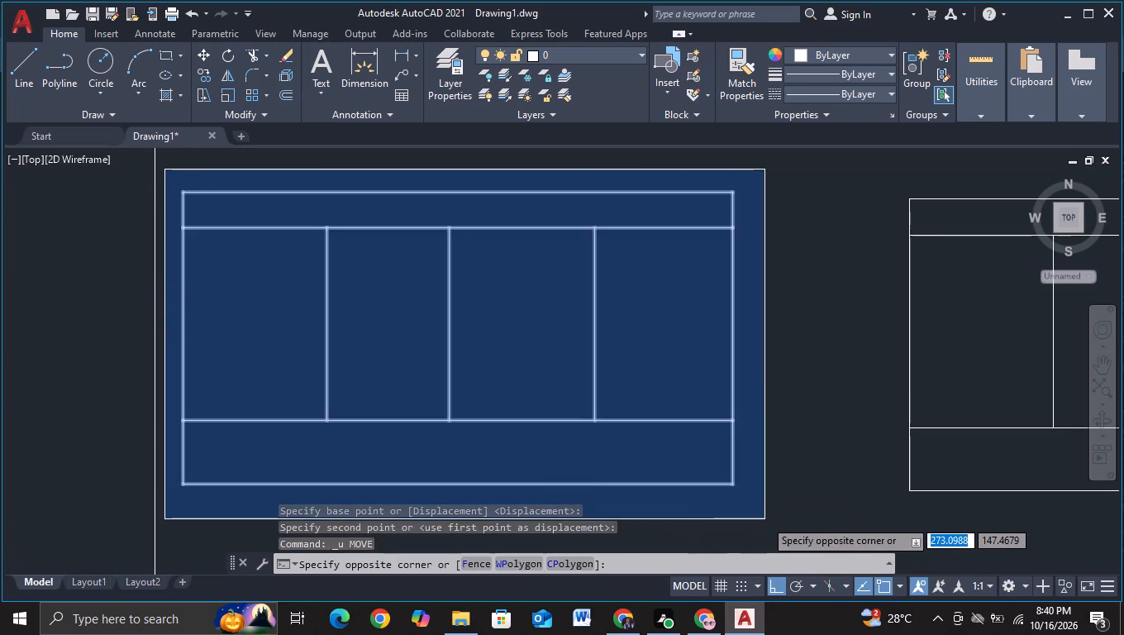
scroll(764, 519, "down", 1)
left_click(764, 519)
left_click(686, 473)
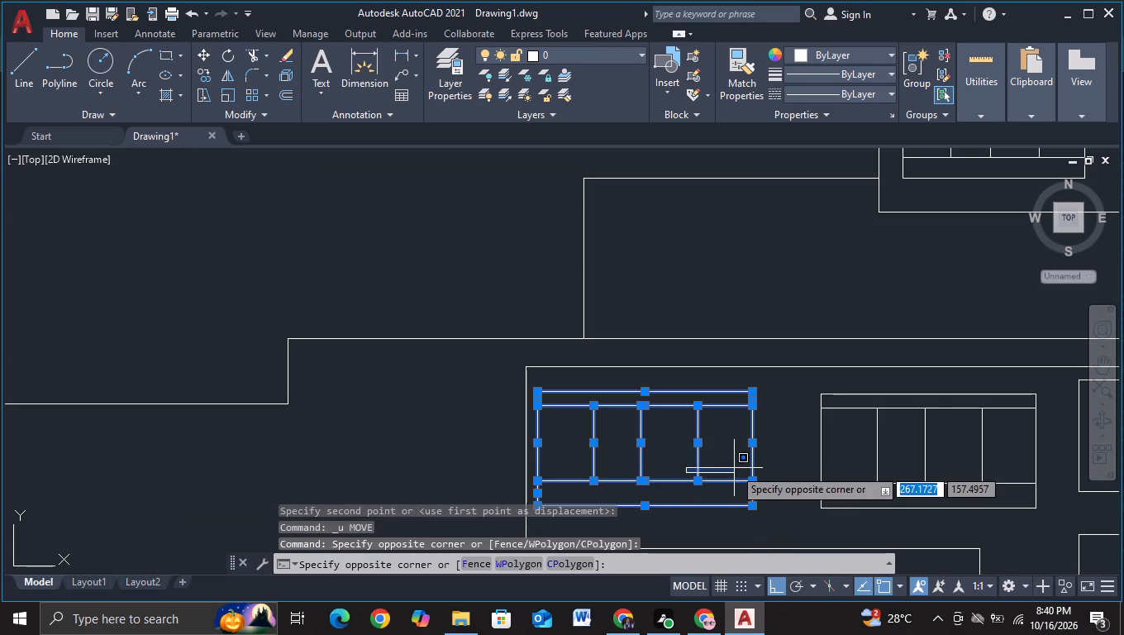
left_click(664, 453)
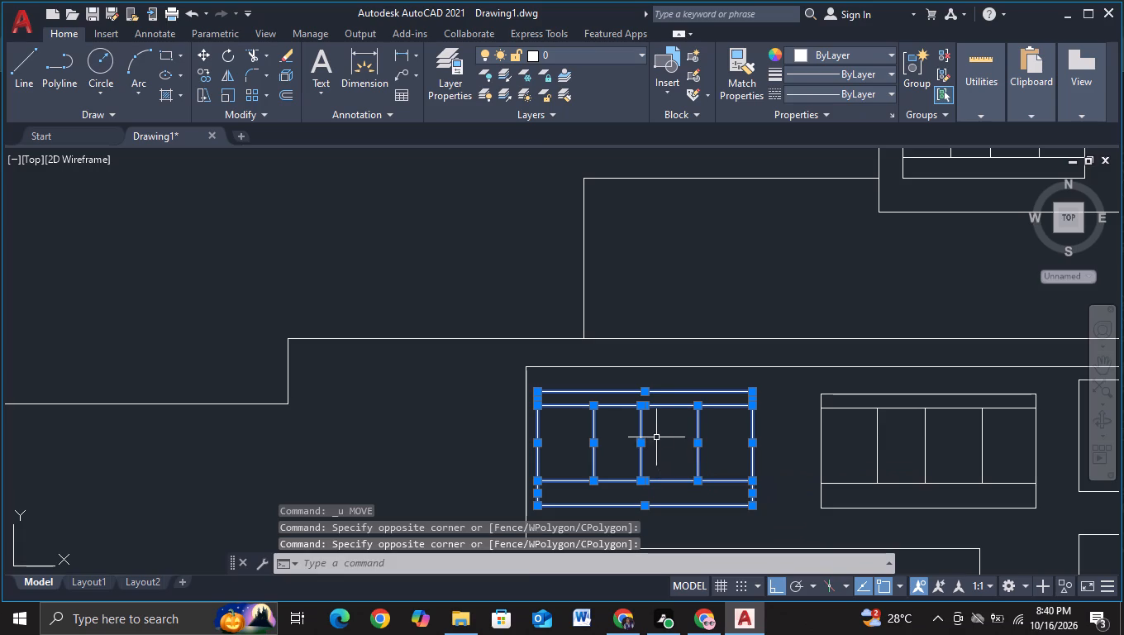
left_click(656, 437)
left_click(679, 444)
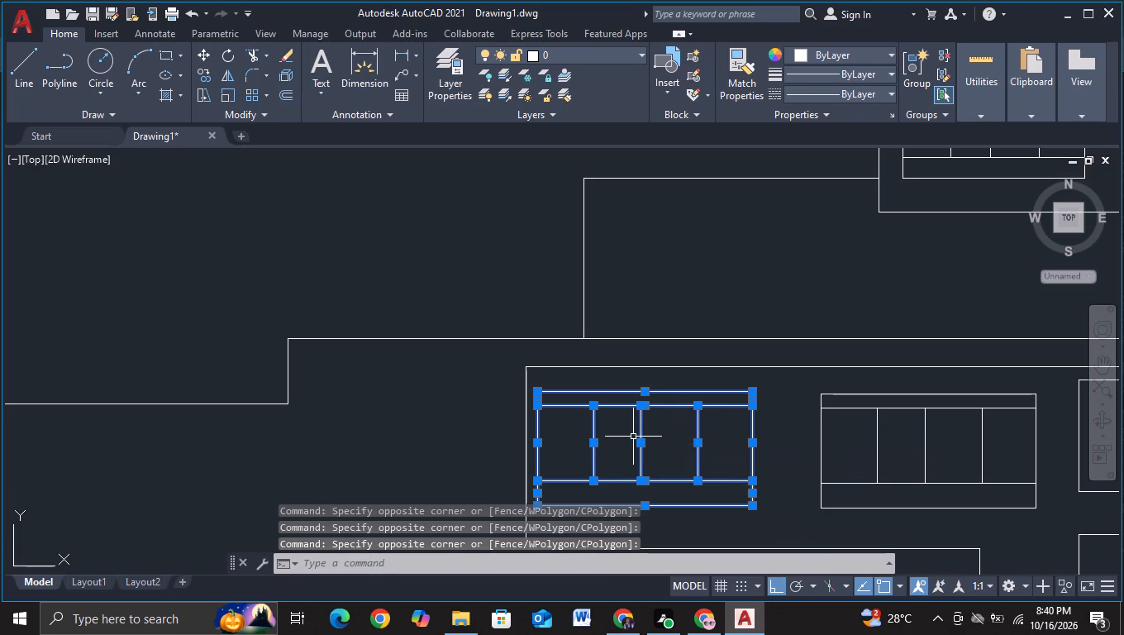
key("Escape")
Move the outer four-pane window in the L-shaped panel horizontally about 7 units toward the inner one, with object snap off.
middle_click_drag(573, 365, 564, 291)
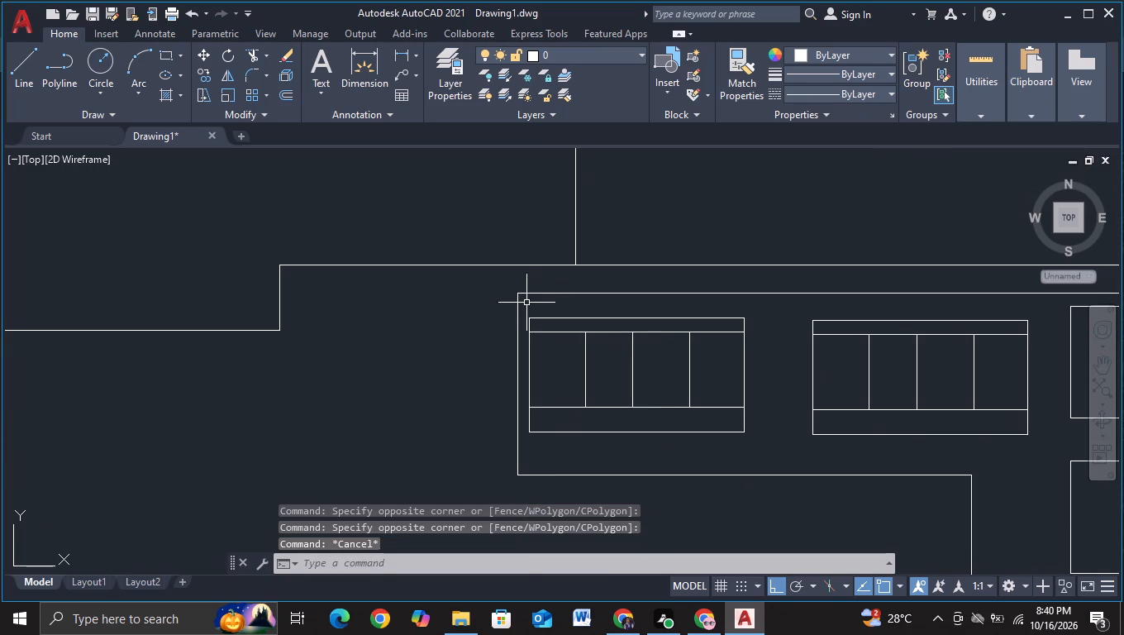
left_click(526, 305)
left_click(776, 454)
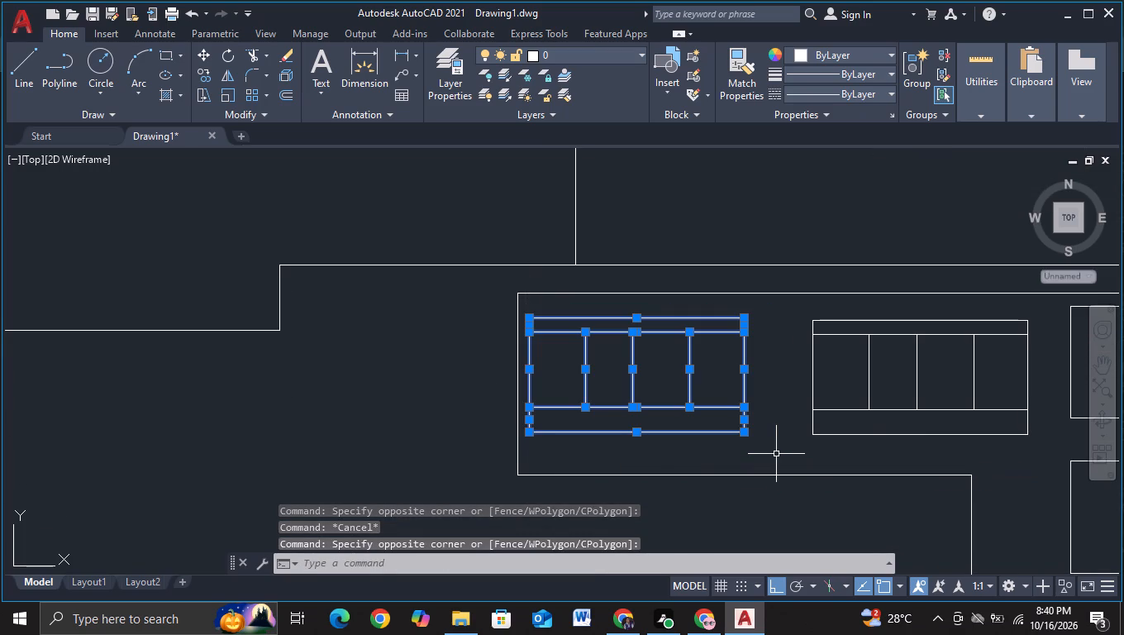
key("m")
left_click(829, 494)
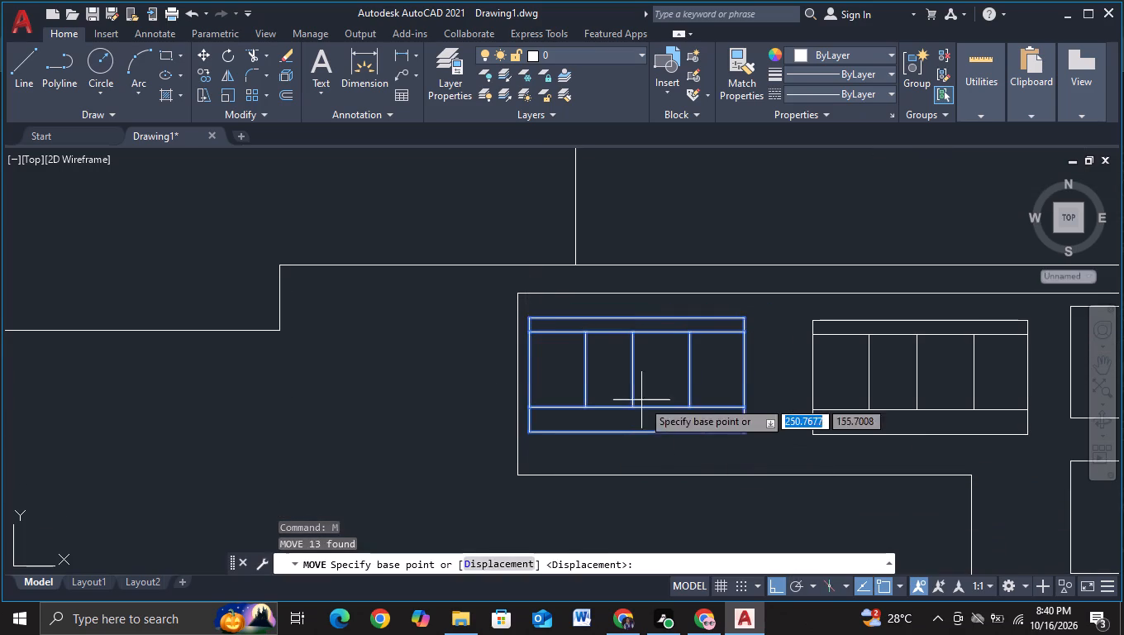
left_click(645, 396)
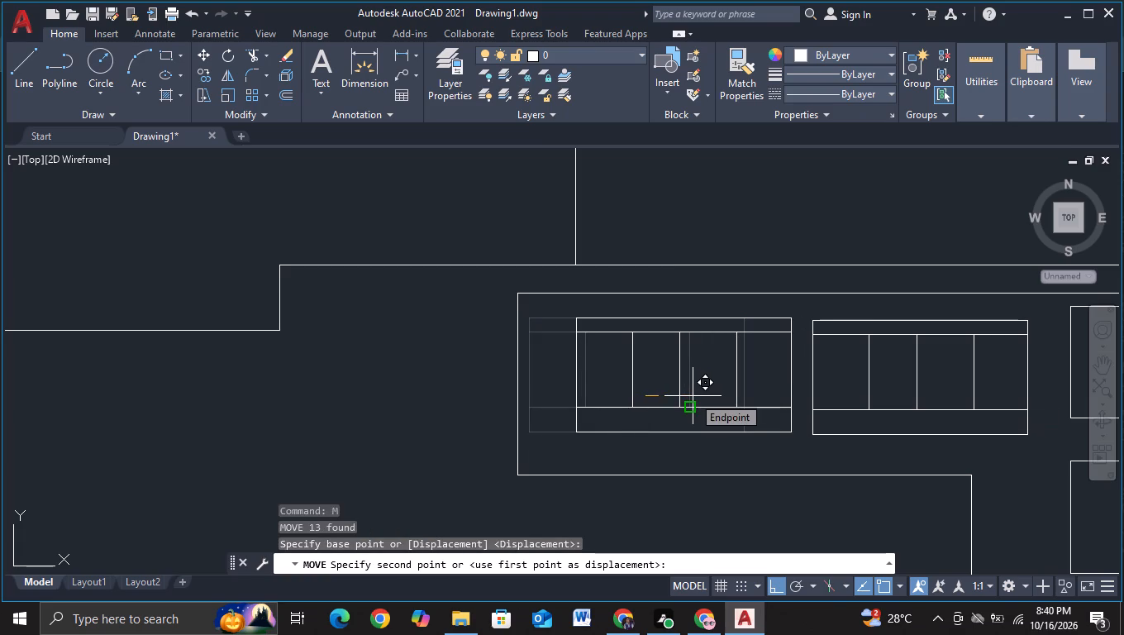
key("F3")
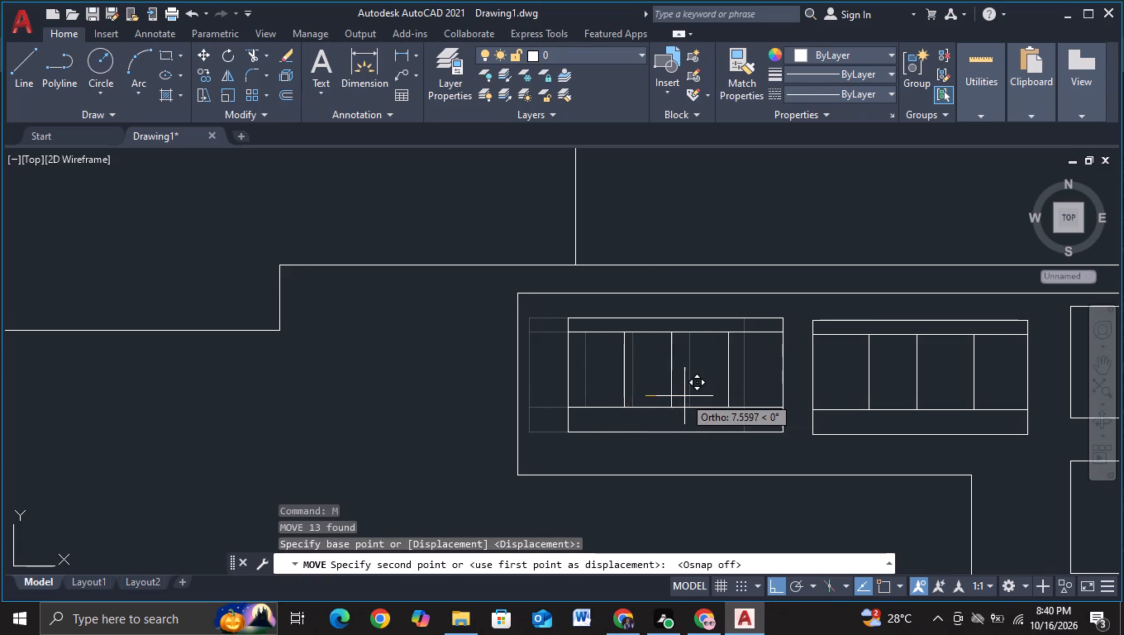
left_click(680, 396)
scroll(680, 396, "down", 1)
middle_click_drag(748, 482, 714, 423)
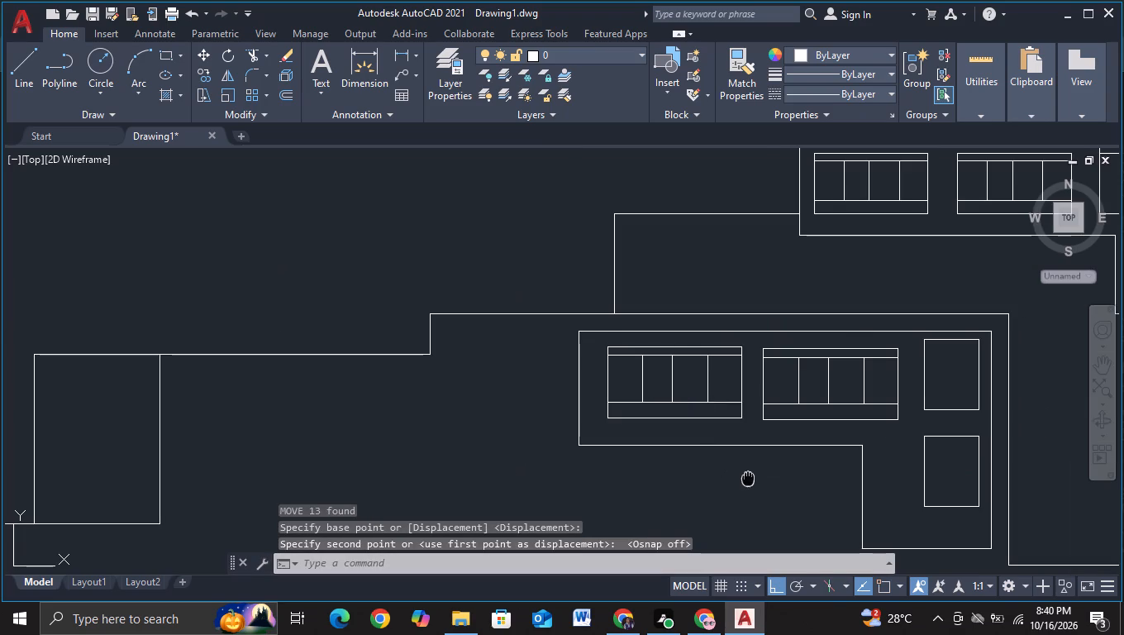
key("Escape")
With object snap on, draw a horizontal line about 275 units leftward from the outer end of the line just below the left wing's base.
middle_click_drag(712, 438, 654, 392)
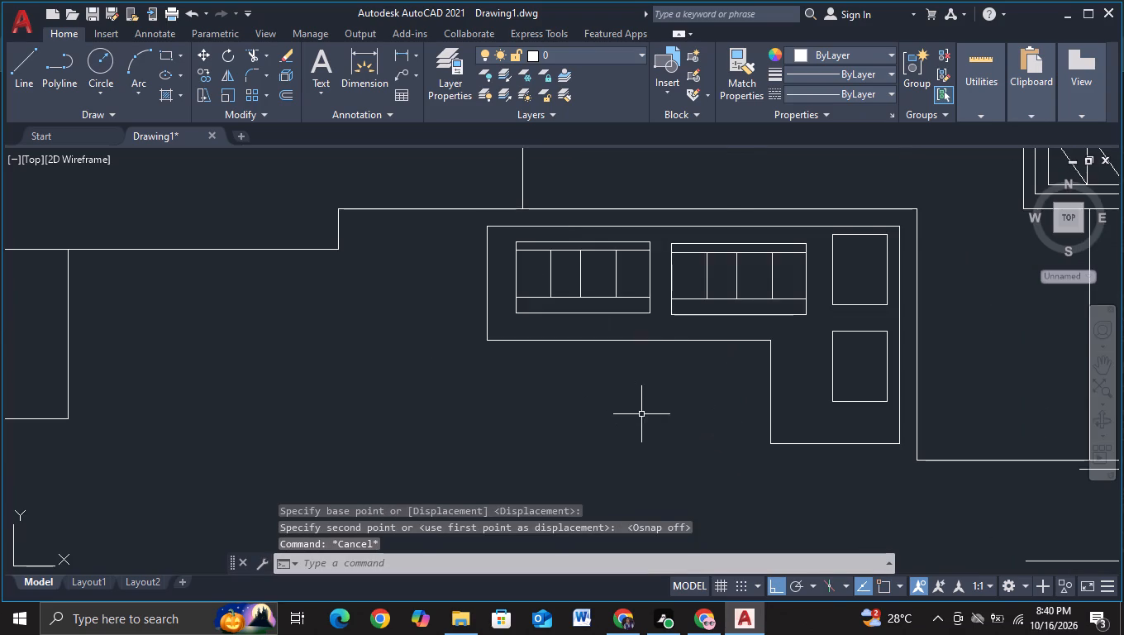
scroll(641, 414, "down", 1)
middle_click_drag(663, 401, 655, 365)
middle_click_drag(651, 406, 649, 359)
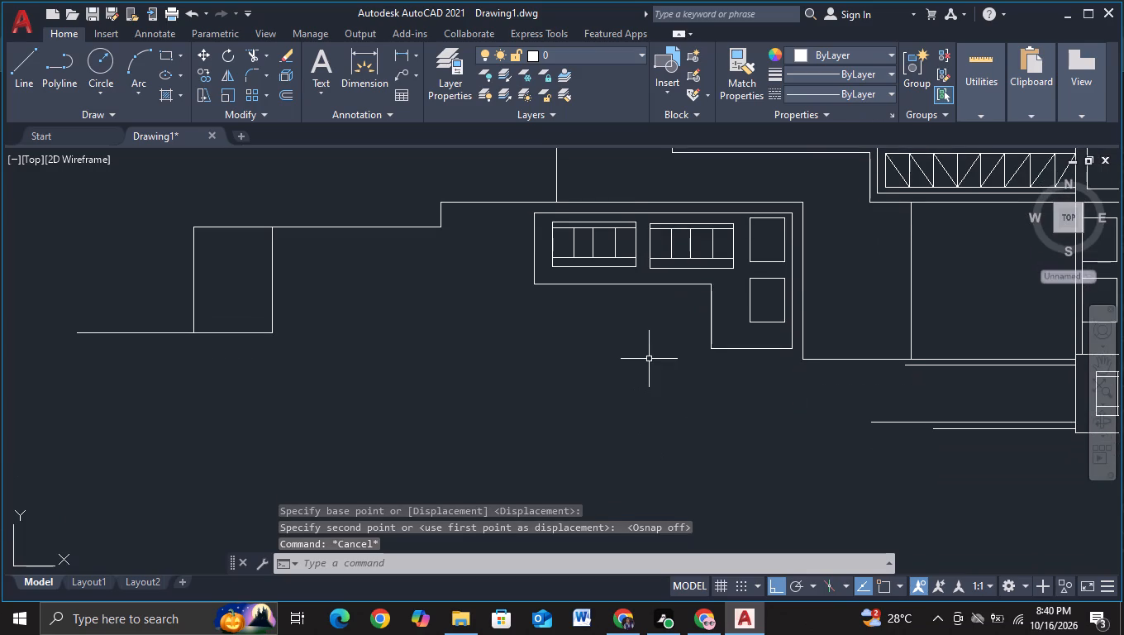
middle_click_drag(649, 359, 607, 337)
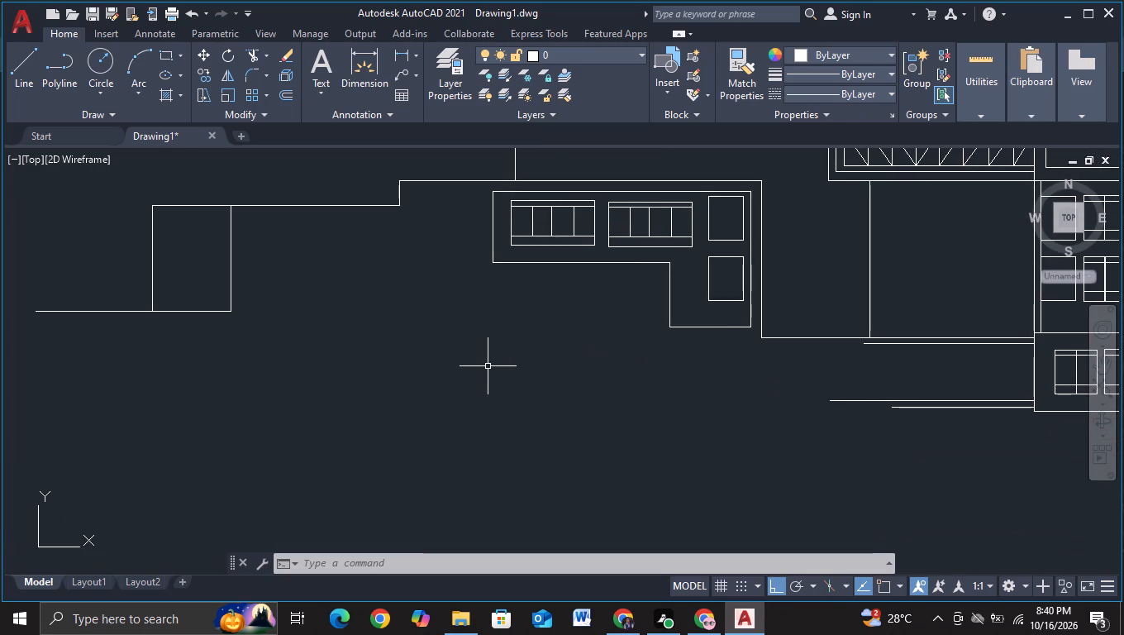
left_click(21, 92)
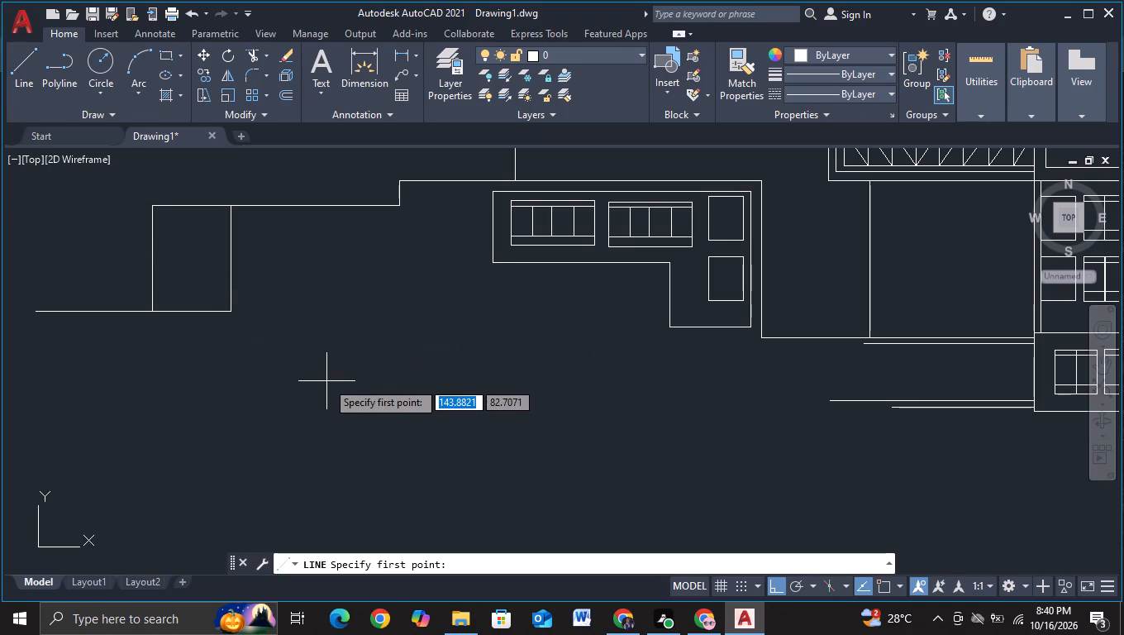
key("F3")
left_click(864, 342)
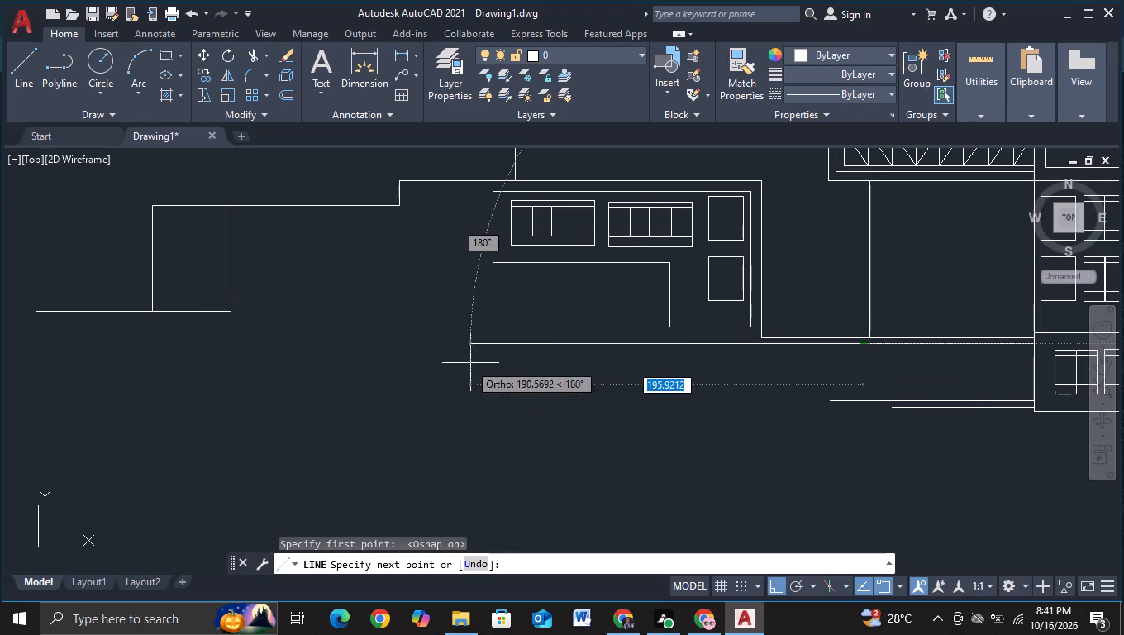
left_click(312, 358)
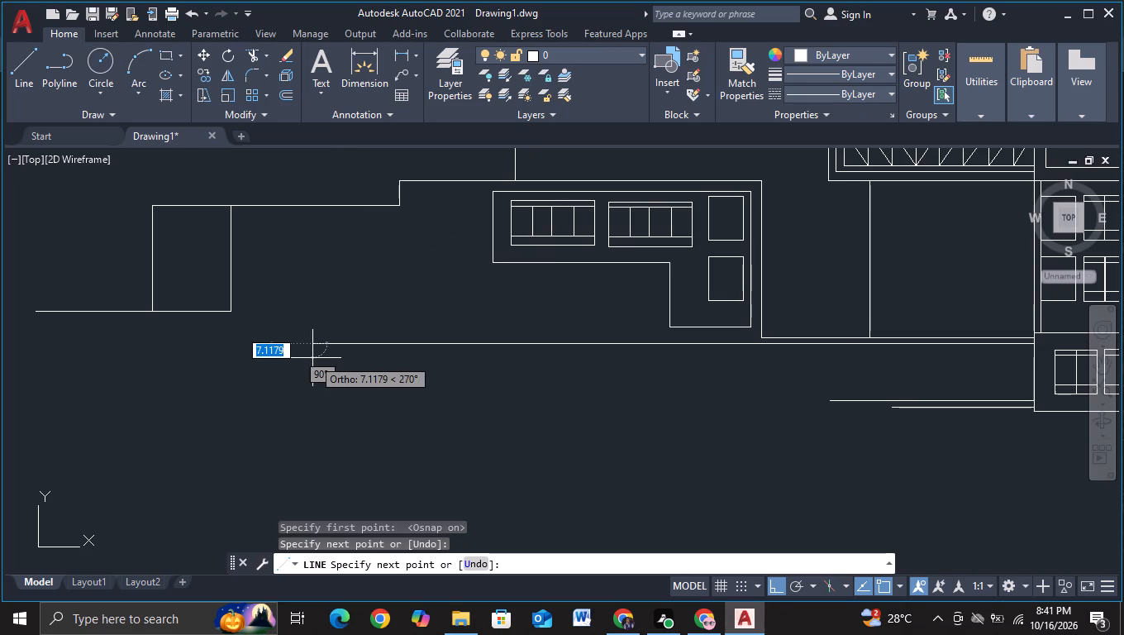
key("Escape")
Draw connected lines from the L-shaped panel's lower-left corner: about 5.3 units down to the wing's base level, 155 units left, and 73 units down.
left_click(24, 88)
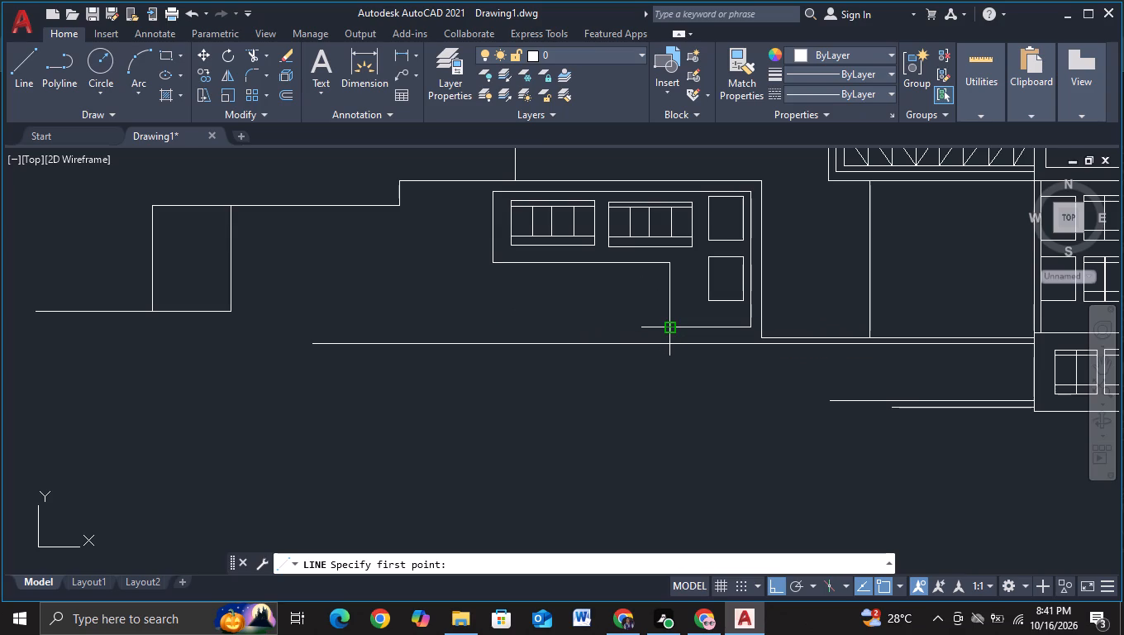
left_click(669, 327)
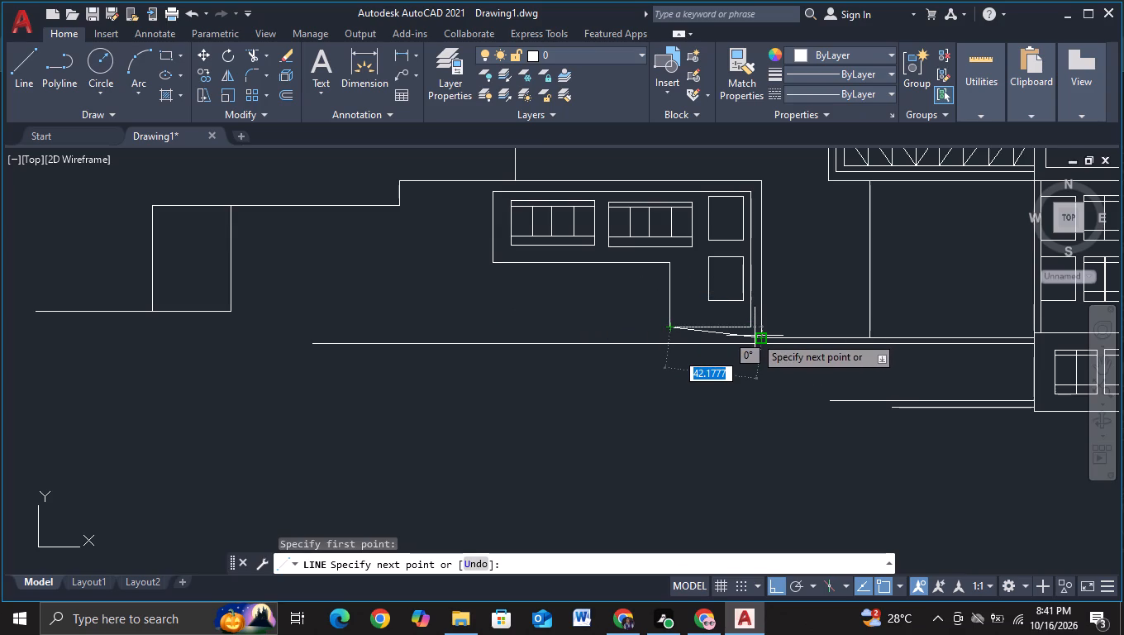
scroll(618, 340, "up", 3)
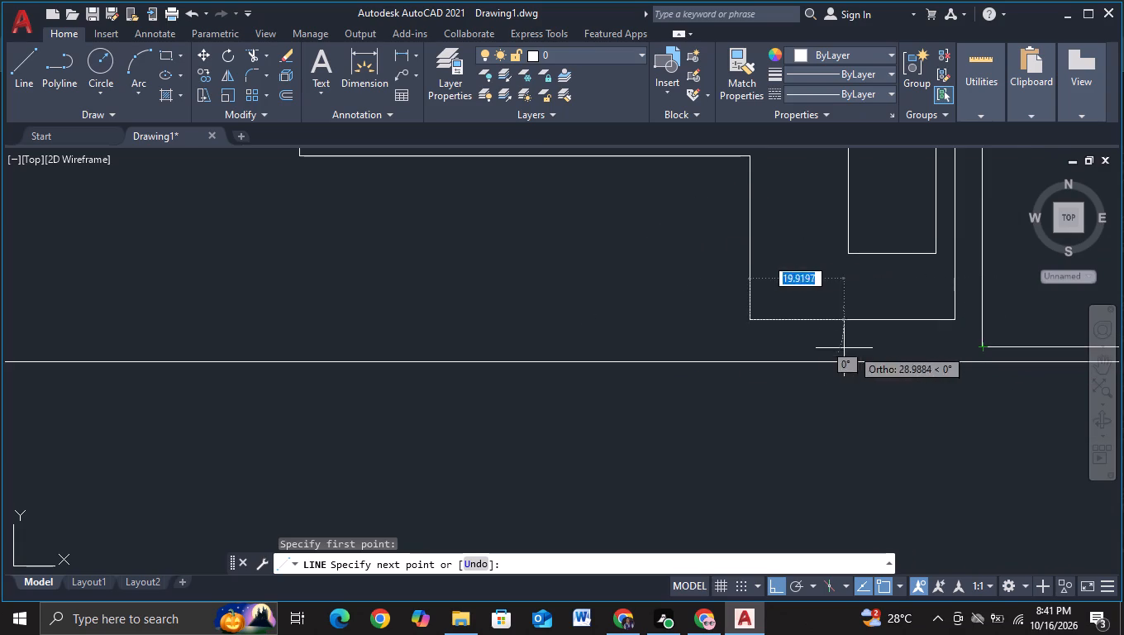
left_click(749, 346)
middle_click_drag(494, 339, 770, 354)
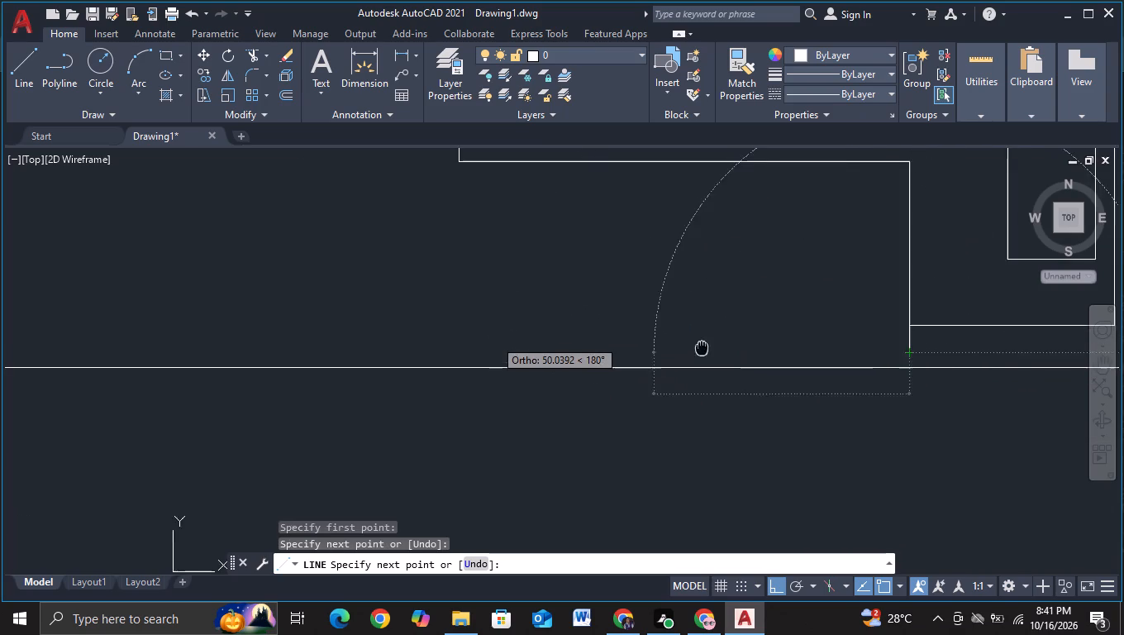
scroll(549, 354, "down", 2)
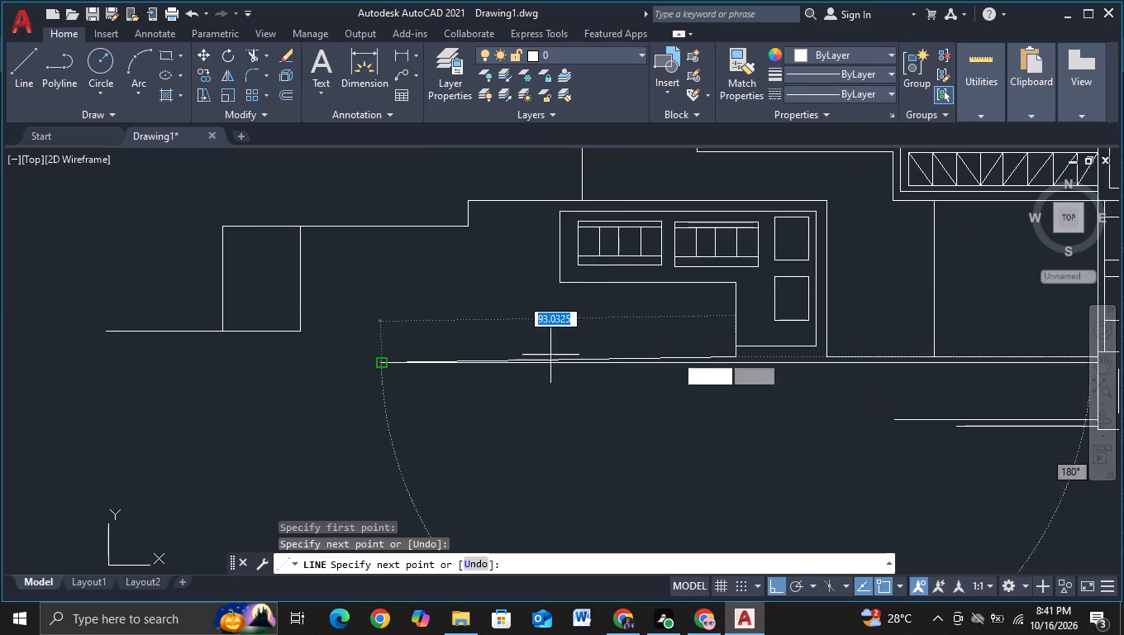
middle_click_drag(552, 355, 689, 360)
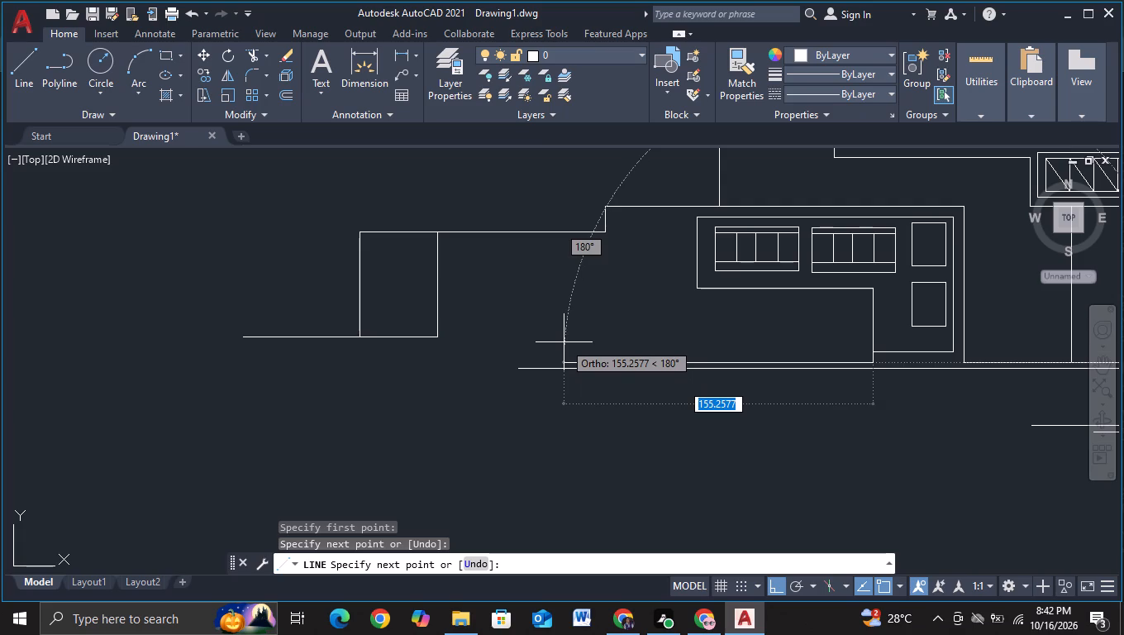
left_click(564, 342)
scroll(588, 508, "down", 1)
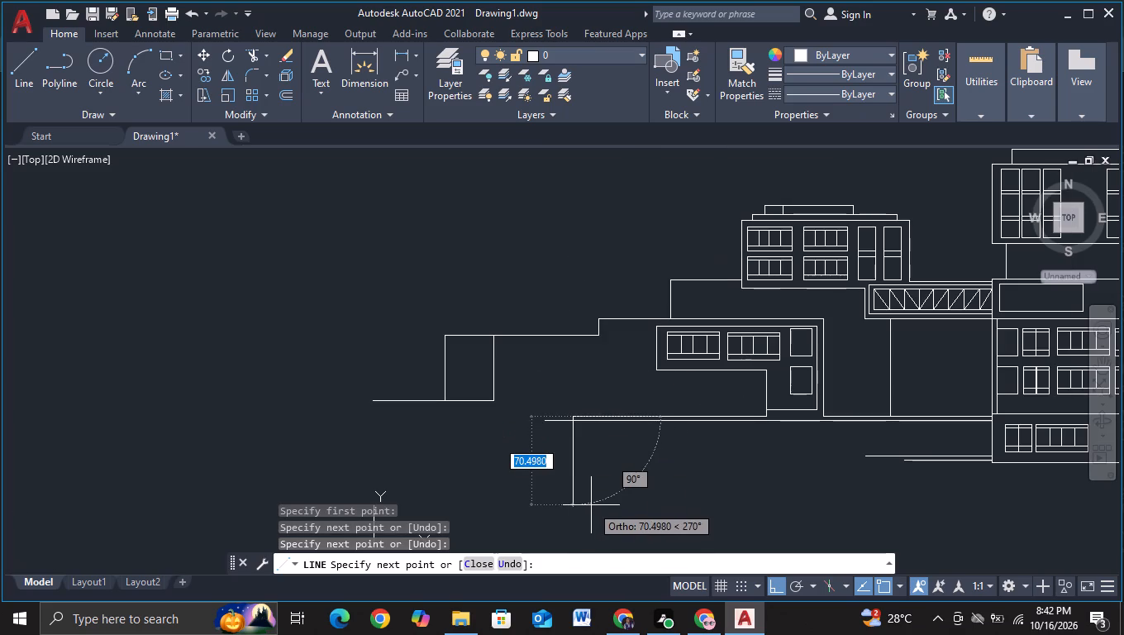
scroll(591, 505, "down", 1)
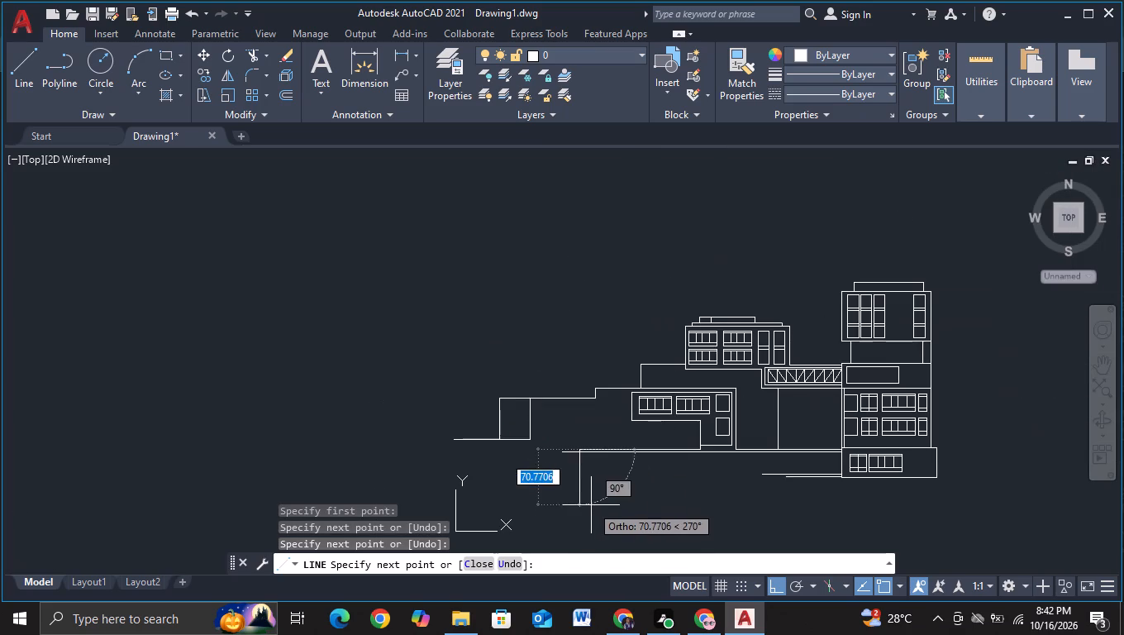
middle_click_drag(591, 505, 583, 387)
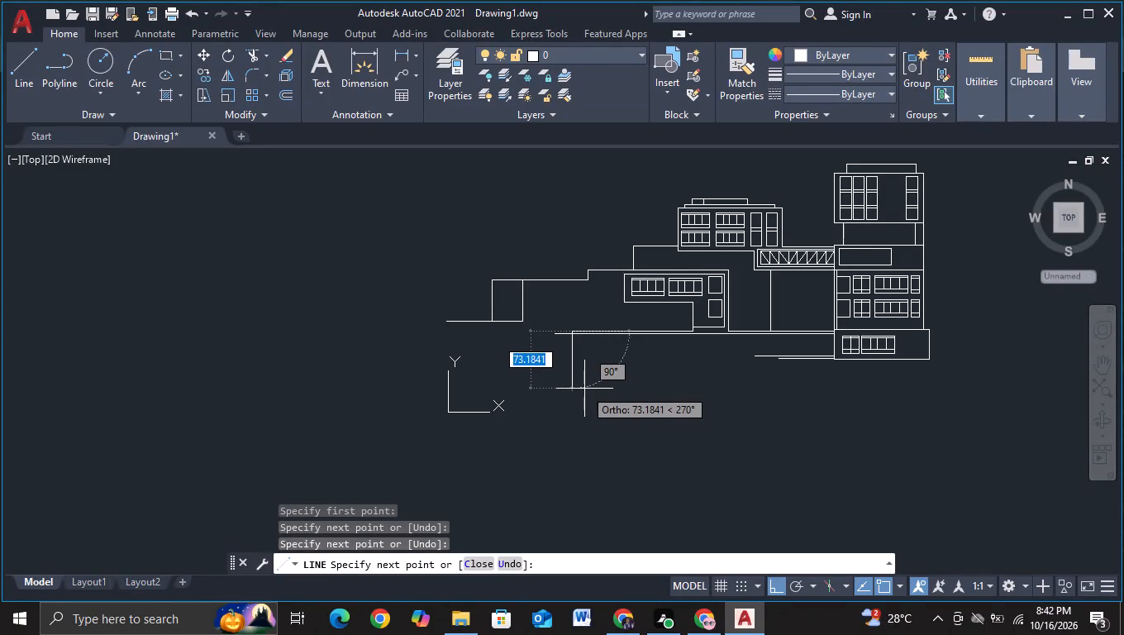
left_click(584, 389)
key("Escape")
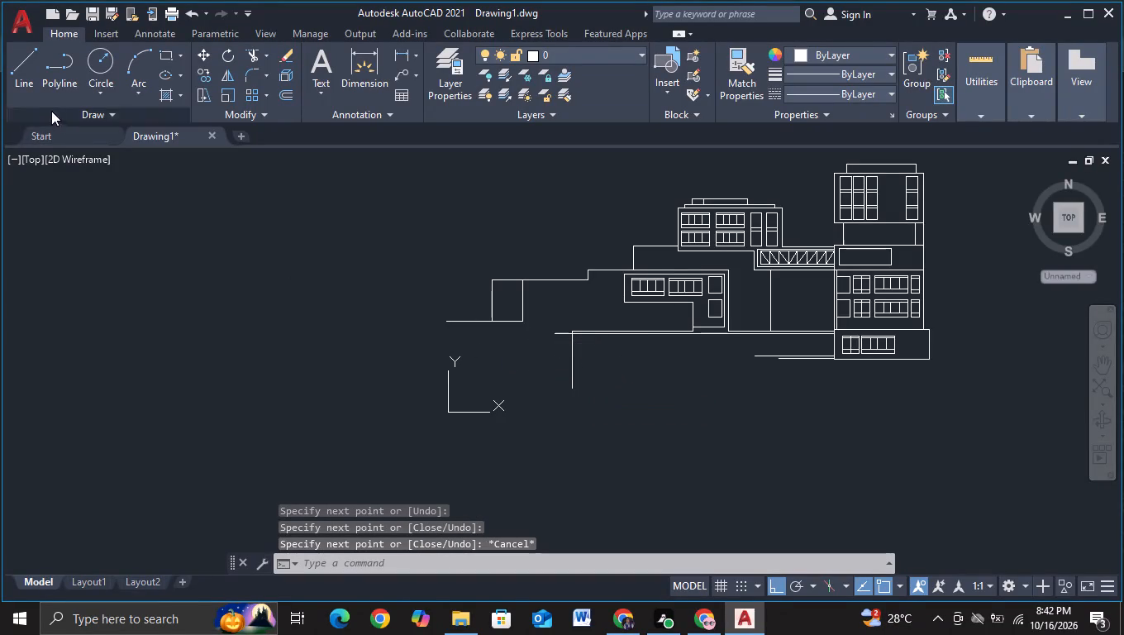
Start a line at the lowest tower block's bottom-right corner and run it about 3 units left along the bottom edge, with object snap off.
left_click(22, 84)
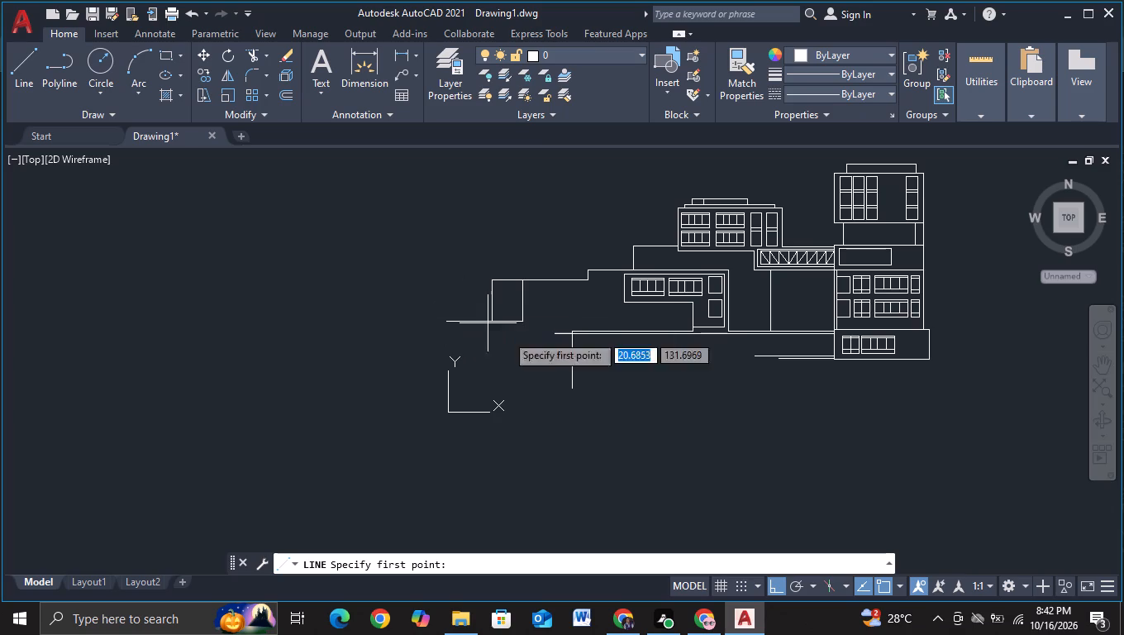
scroll(857, 406, "up", 1)
middle_click_drag(916, 405, 642, 415)
scroll(658, 409, "up", 1)
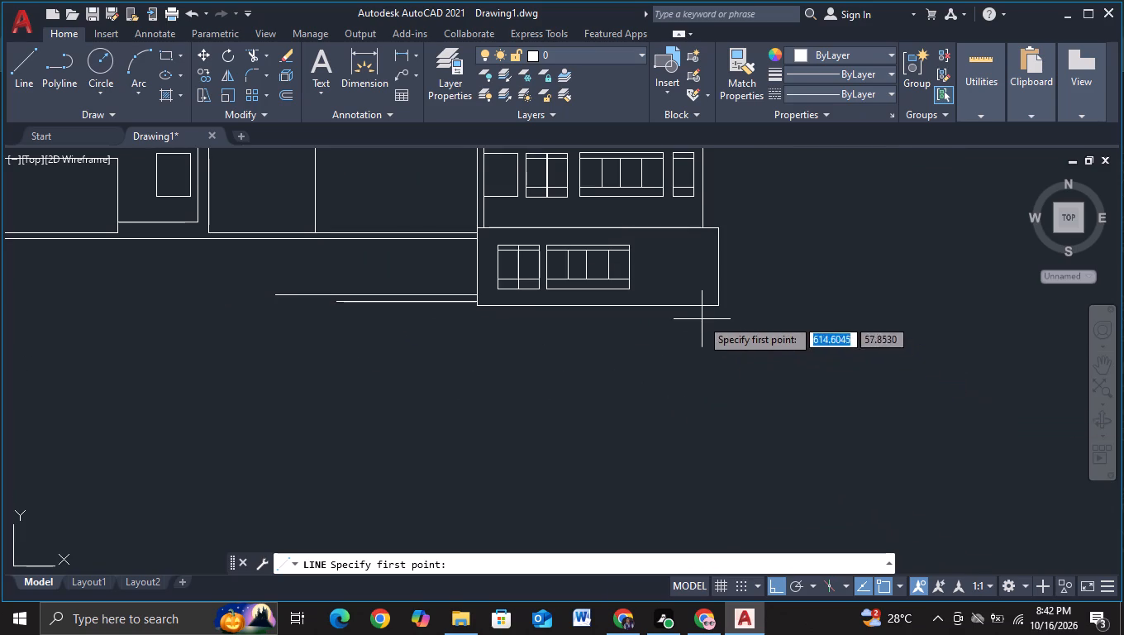
left_click(717, 302)
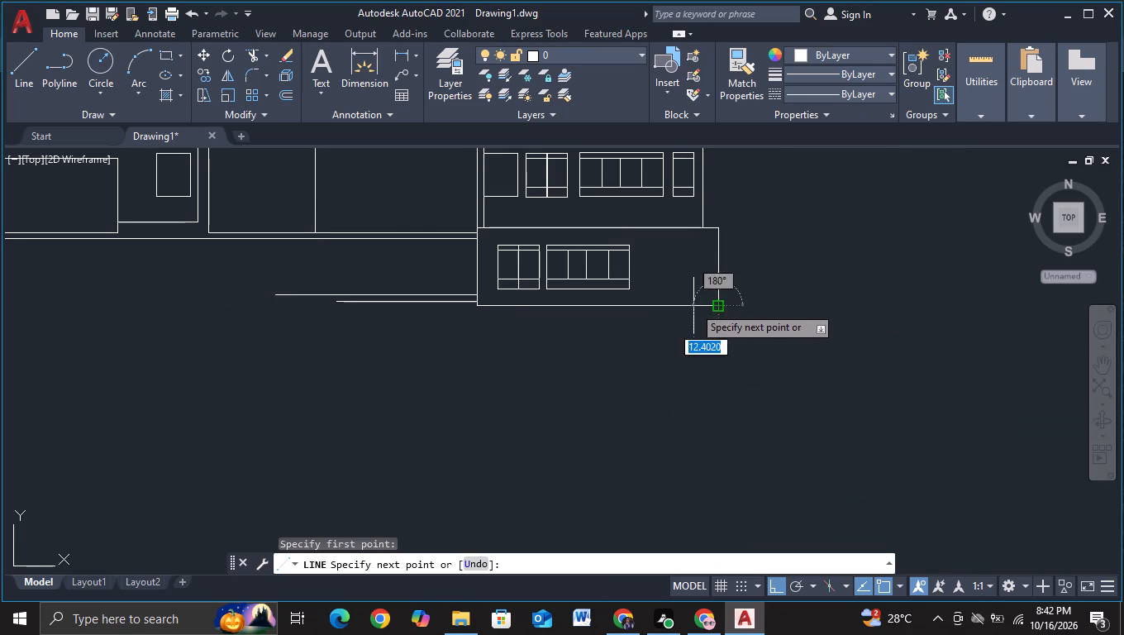
scroll(707, 307, "up", 3)
left_click(705, 303)
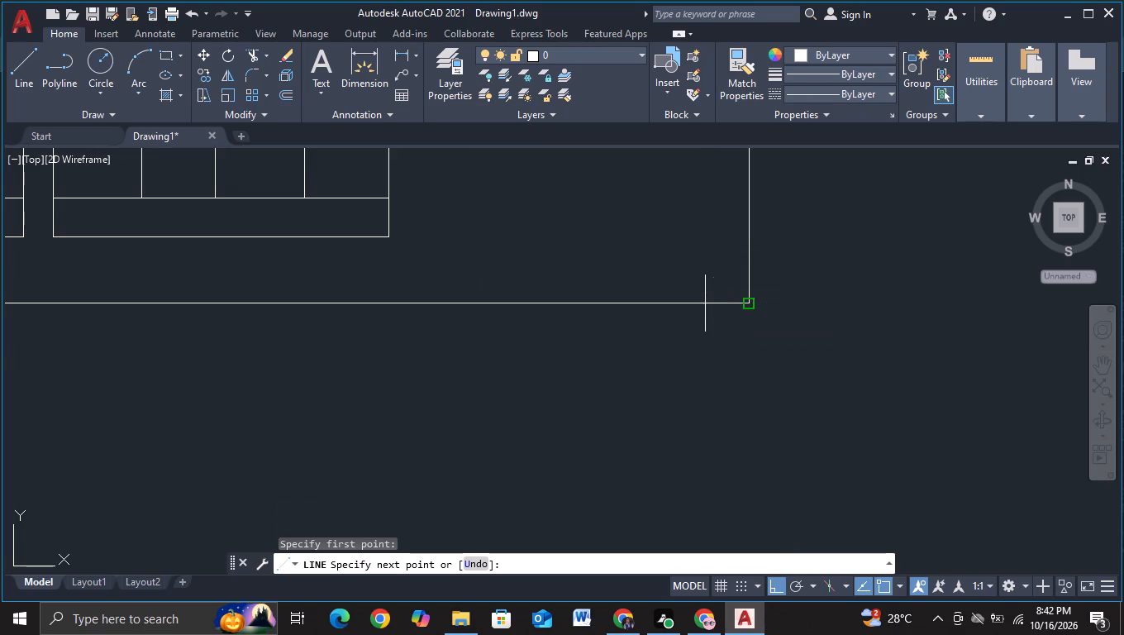
scroll(684, 418, "down", 2)
scroll(677, 356, "up", 1)
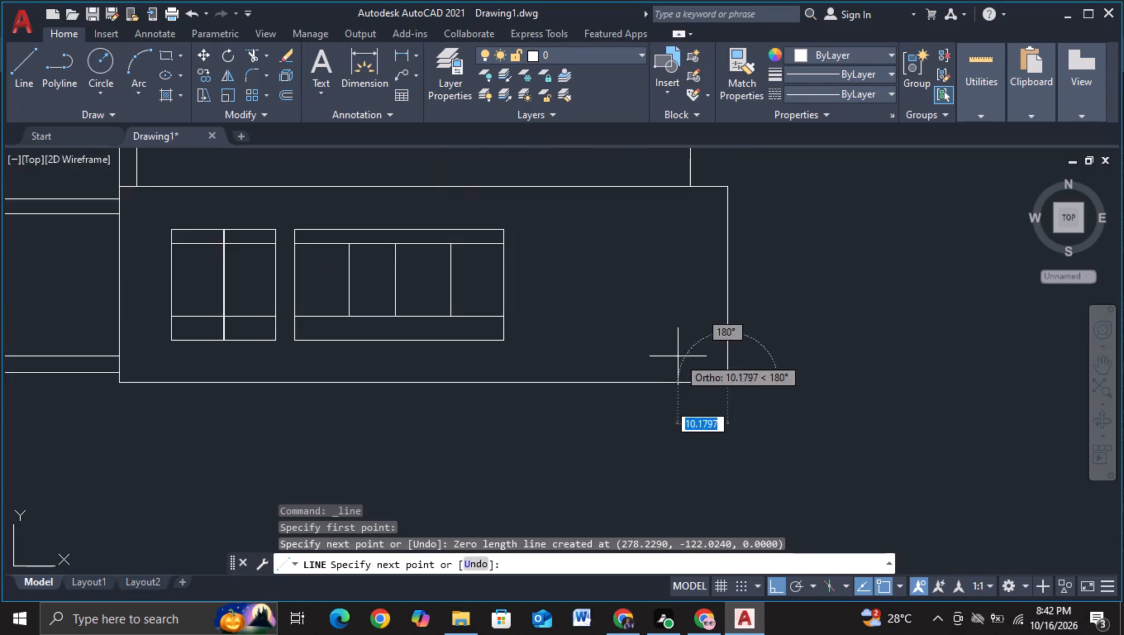
scroll(679, 362, "up", 2)
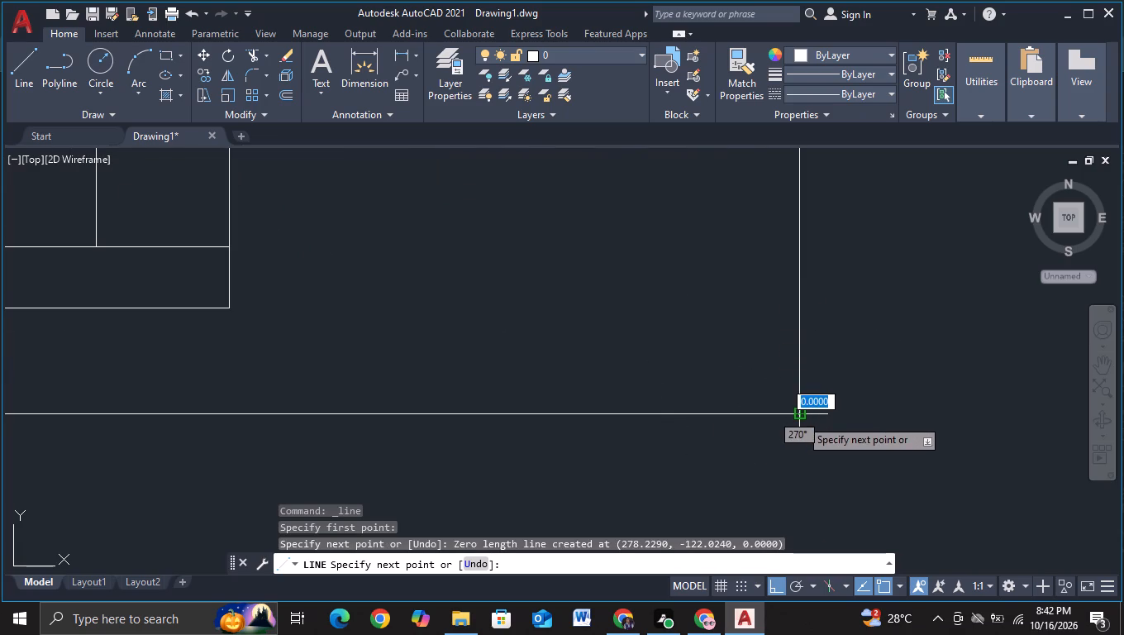
left_click(800, 418)
left_click(731, 414)
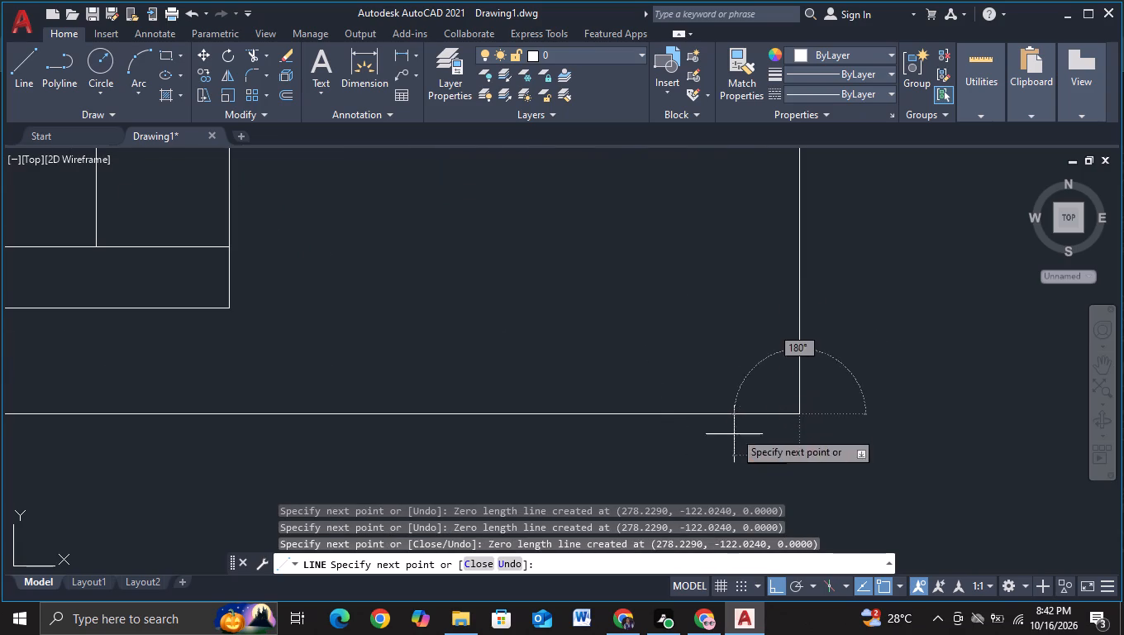
key("F3")
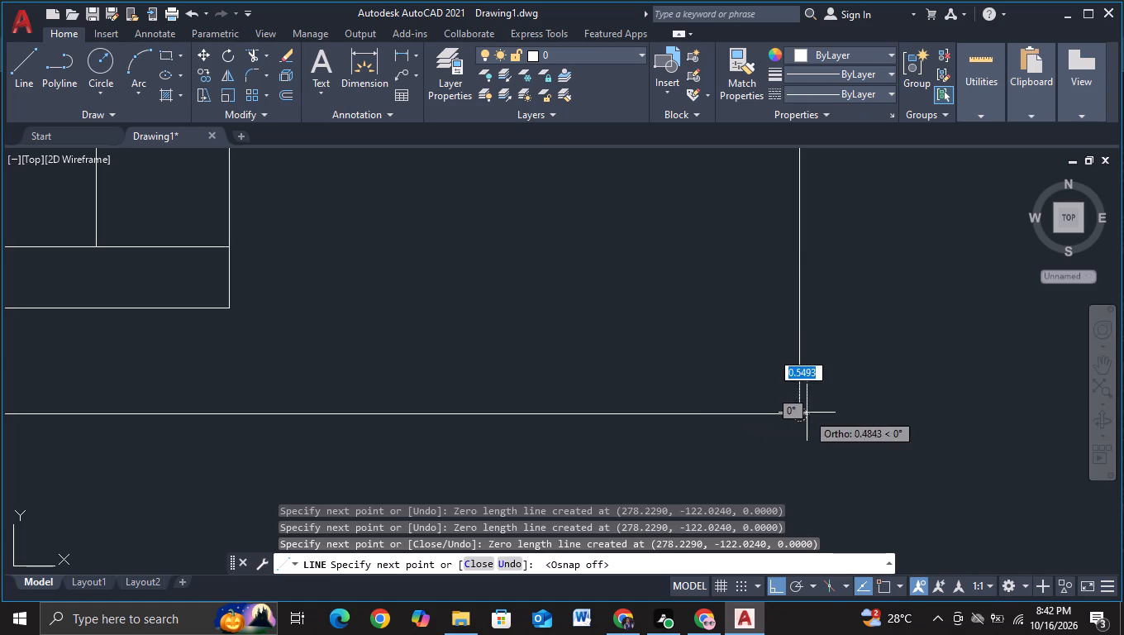
left_click(754, 413)
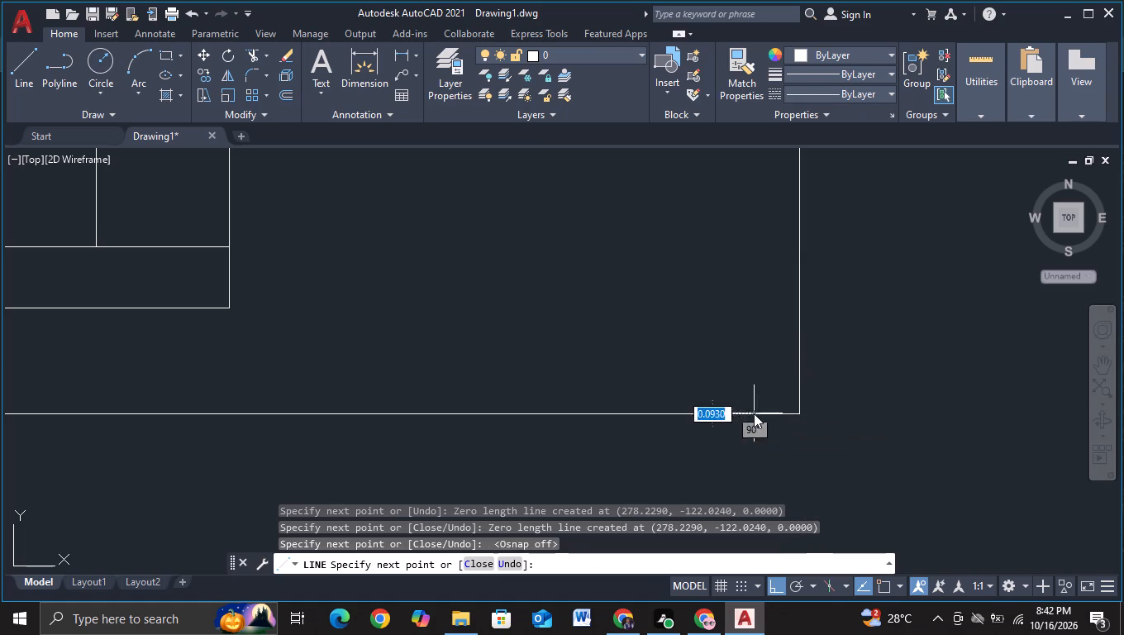
Continue the line about 57 units straight down, followed by a long horizontal ground line leftward past the building's far left end.
scroll(756, 510, "down", 3)
middle_click_drag(755, 464, 675, 285)
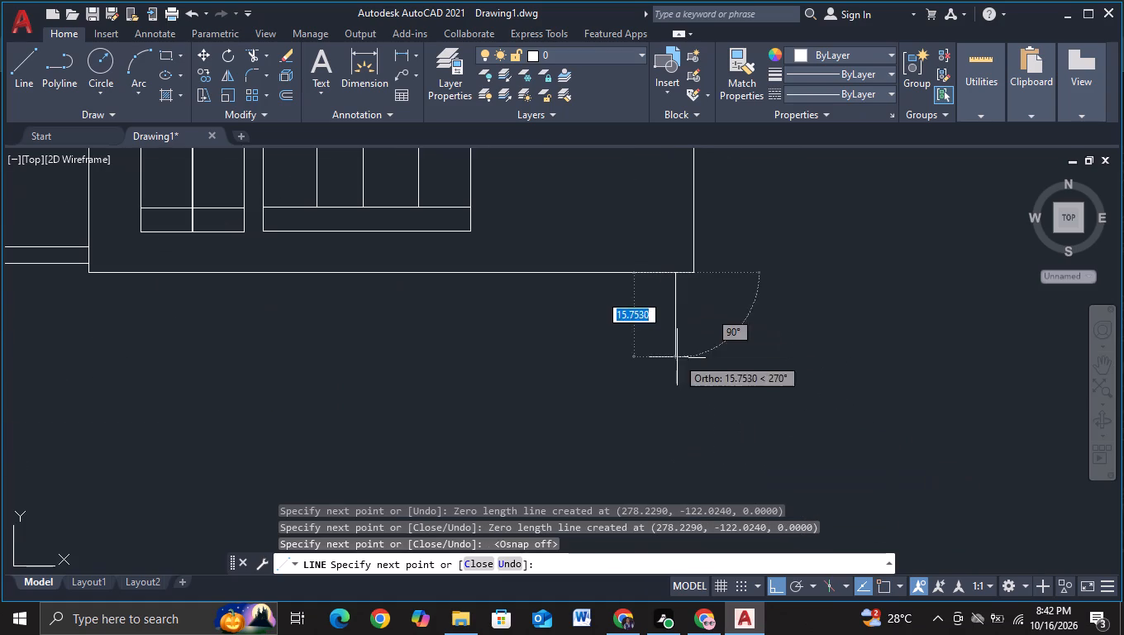
middle_click_drag(682, 405, 663, 260)
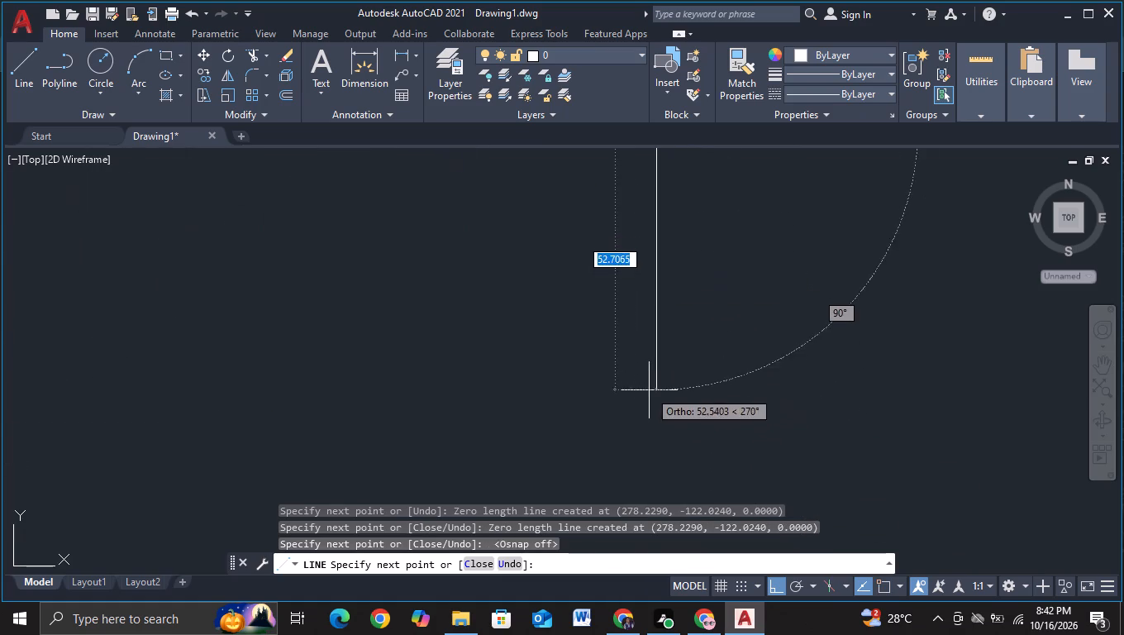
scroll(653, 383, "down", 2)
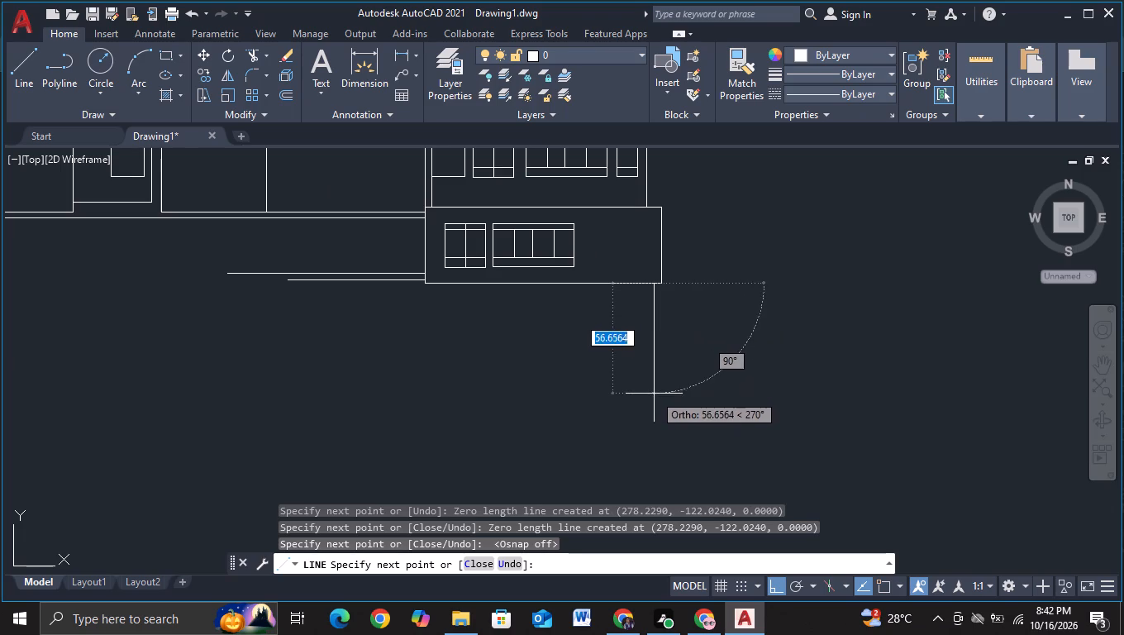
left_click(654, 394)
scroll(387, 395, "down", 2)
middle_click_drag(387, 395, 996, 432)
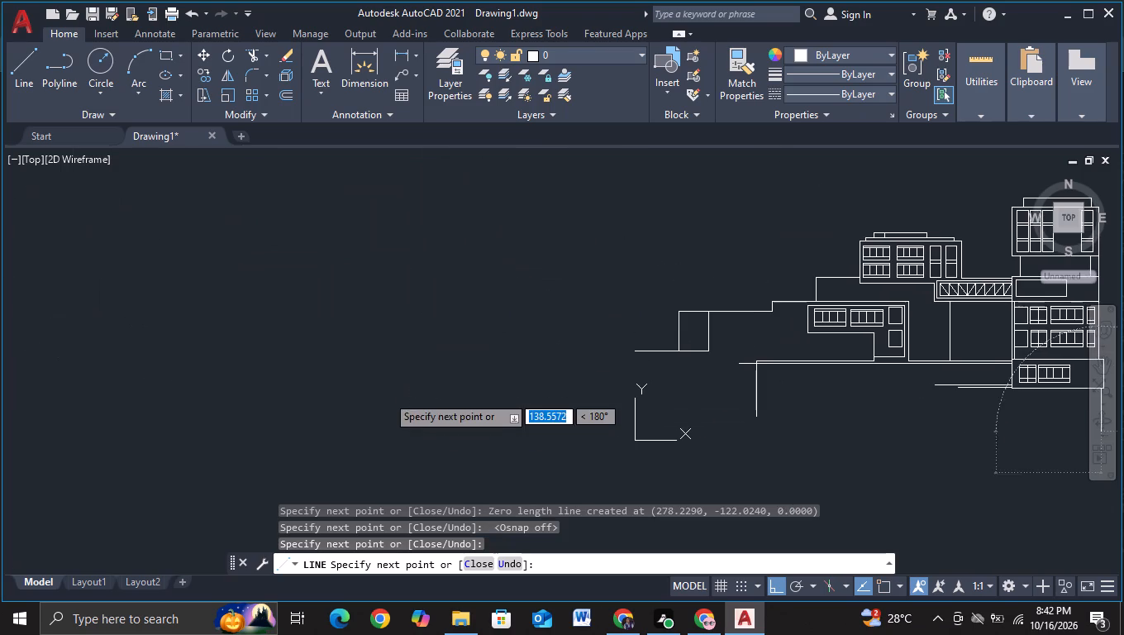
left_click(459, 430)
key("Escape")
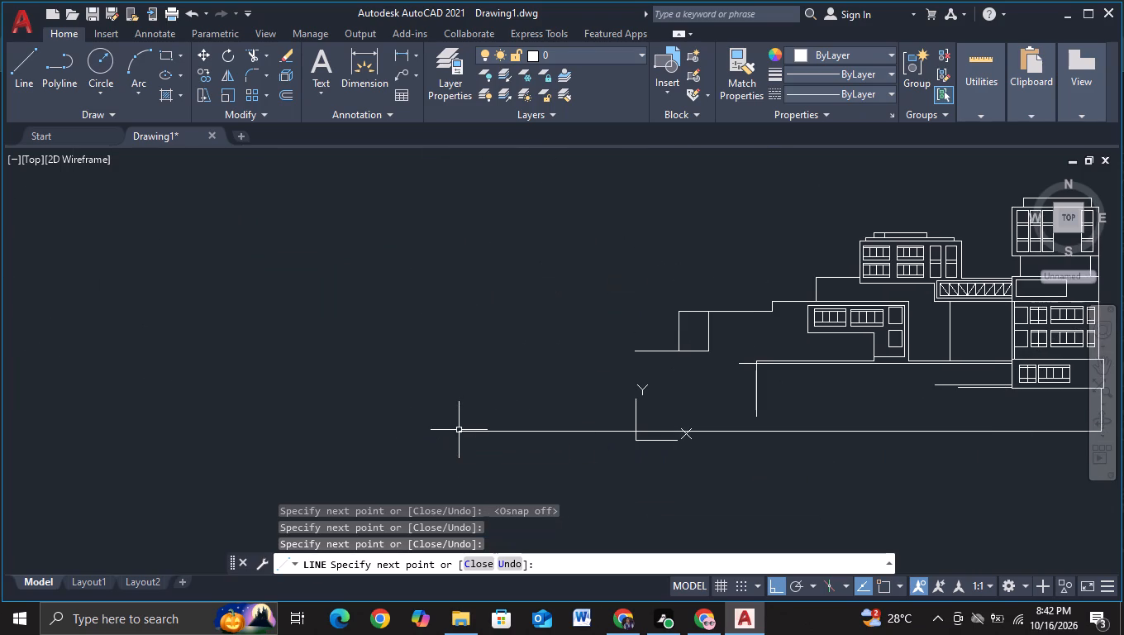
Relocate the UCS origin with Move and Align to a clear spot far left of the building and ground line.
left_click(638, 441)
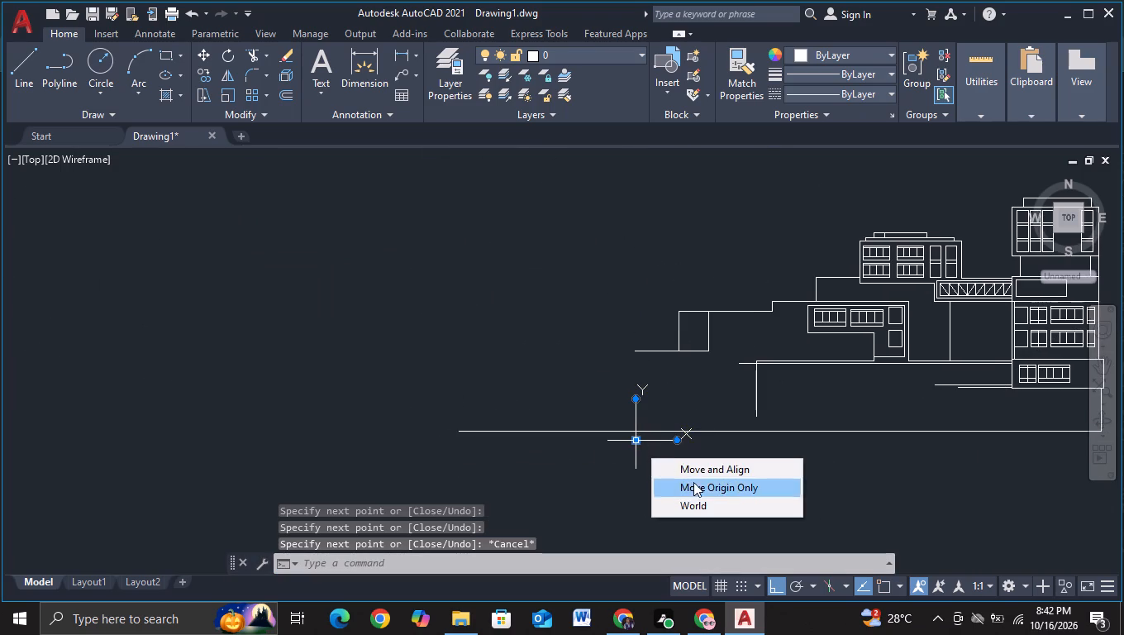
left_click(697, 474)
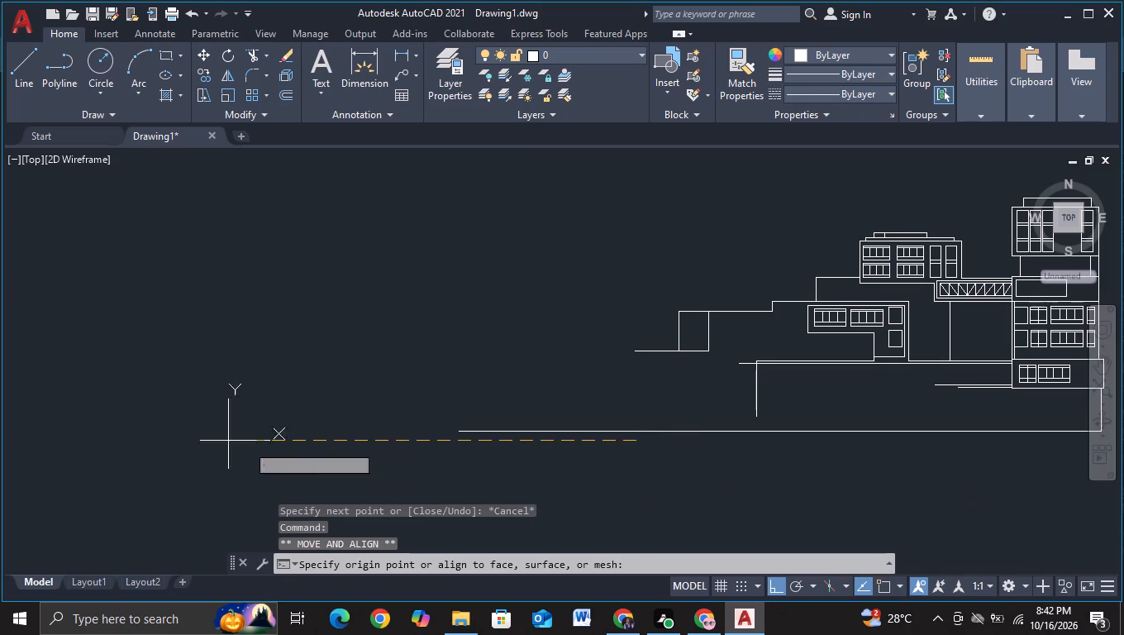
left_click(61, 420)
With object snap on, draw a vertical line from the lowest tower window's bottom-right corner down past the ground line.
middle_click_drag(779, 485, 49, 435)
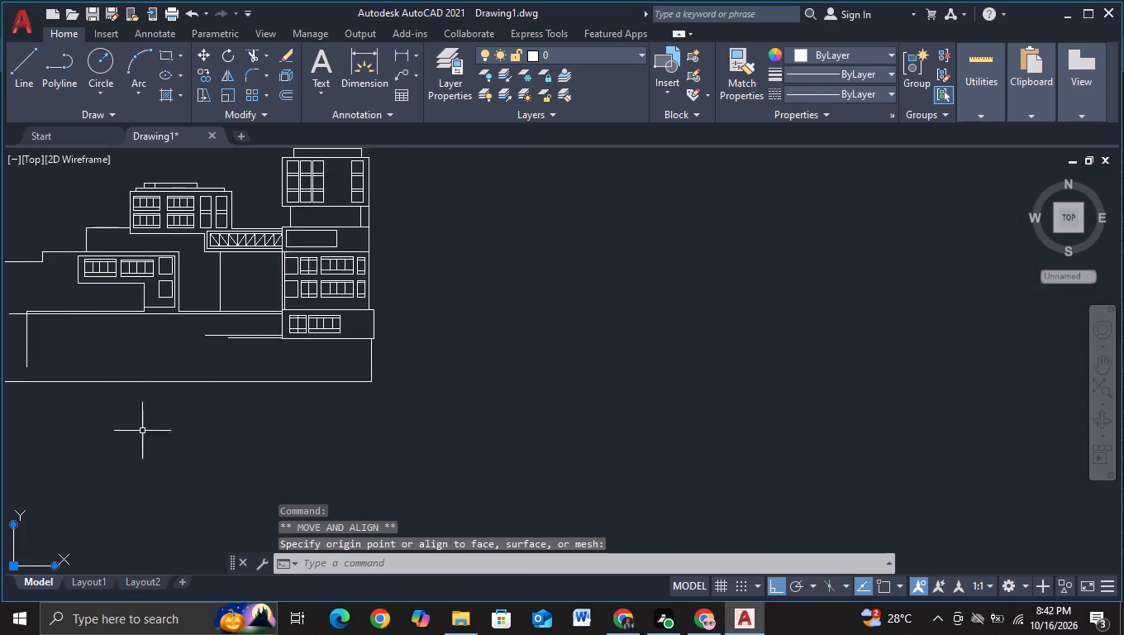
middle_click_drag(164, 426, 429, 437)
left_click(11, 86)
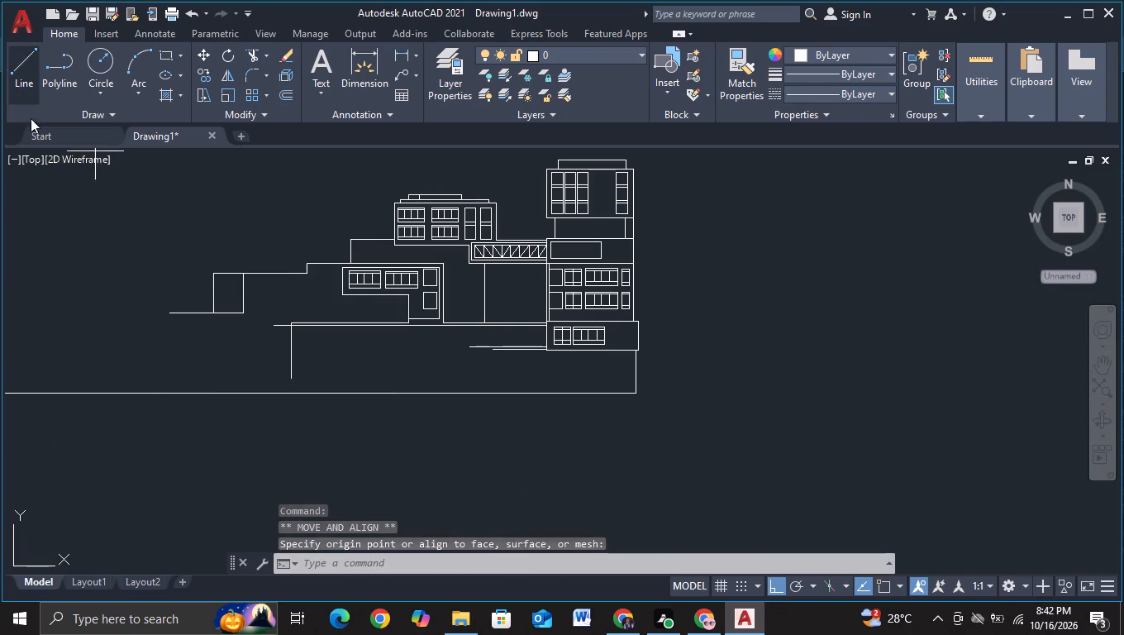
scroll(591, 431, "up", 1)
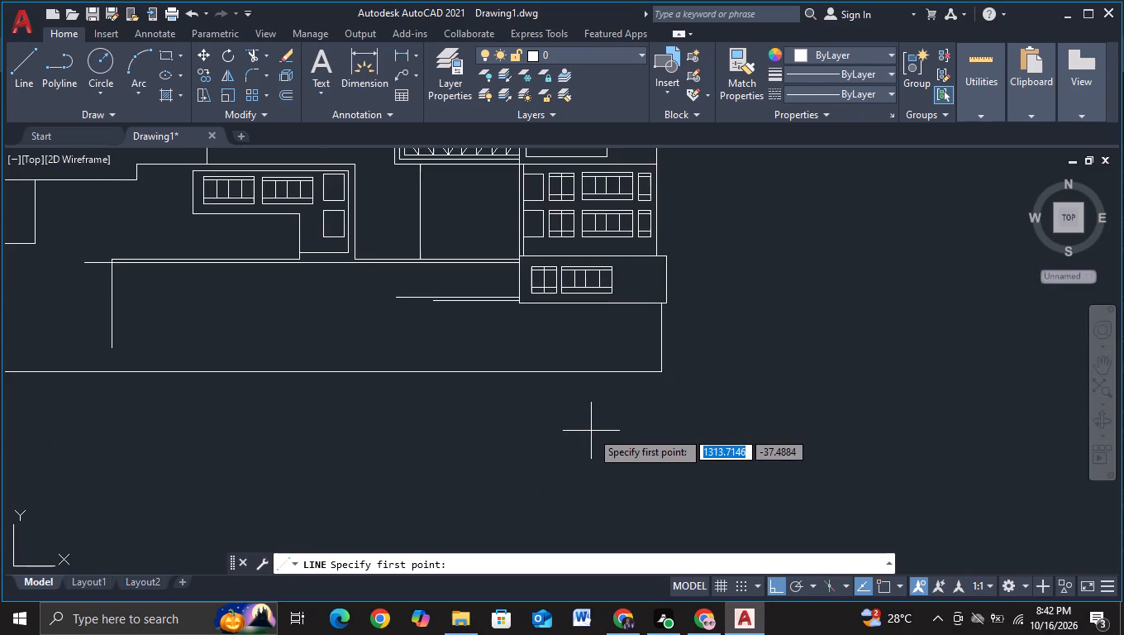
scroll(593, 413, "up", 2)
middle_click_drag(619, 240, 618, 396)
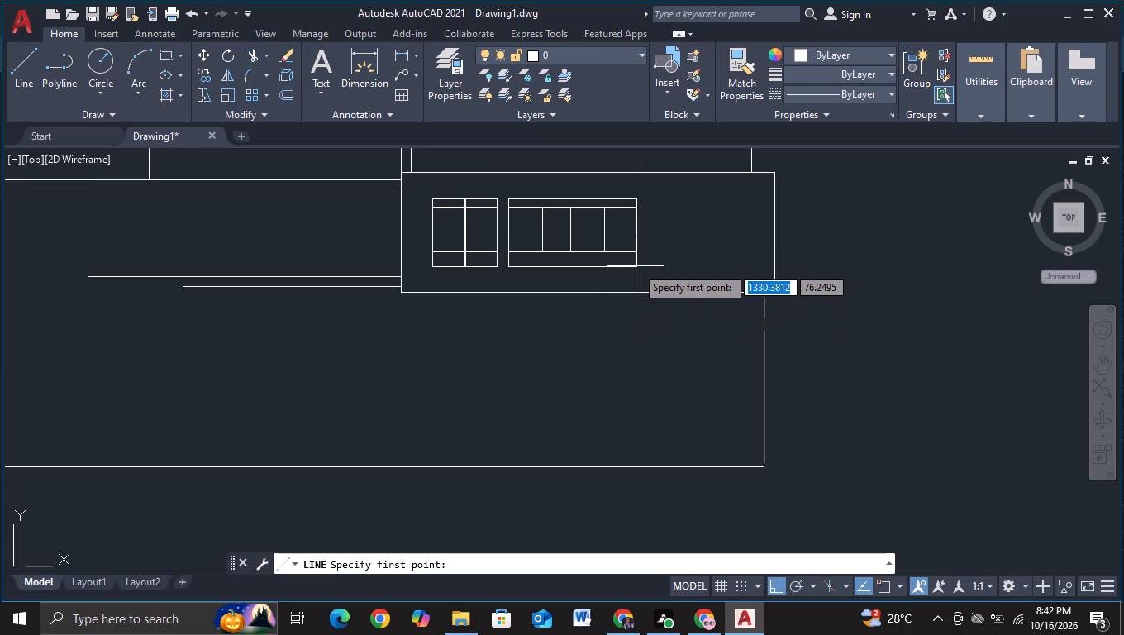
key("F3")
left_click(636, 266)
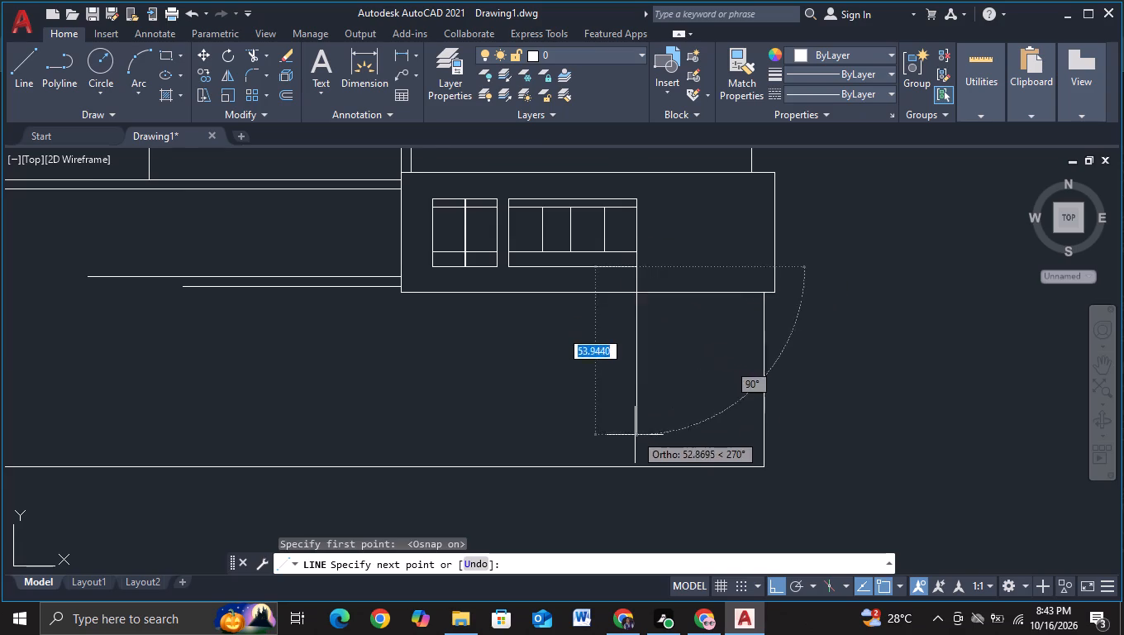
middle_click_drag(635, 436, 612, 354)
left_click(611, 422)
key("Escape")
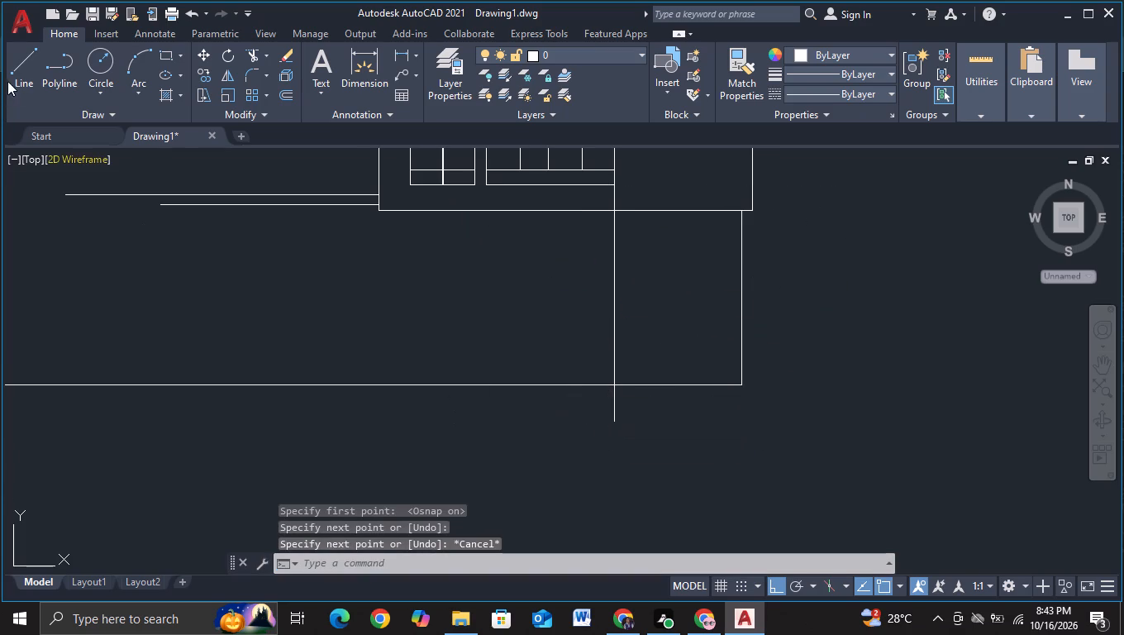
From that vertical's lower end, draw a short line rightward and a parallel vertical up across the tower block's bottom edge.
left_click(18, 77)
left_click(613, 423)
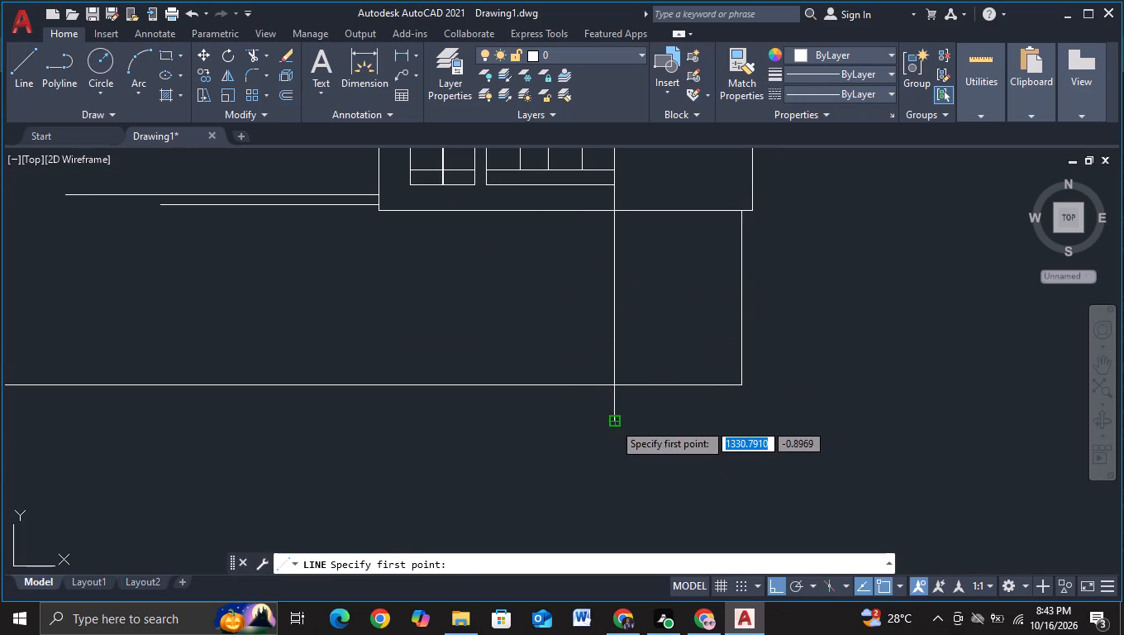
left_click(634, 423)
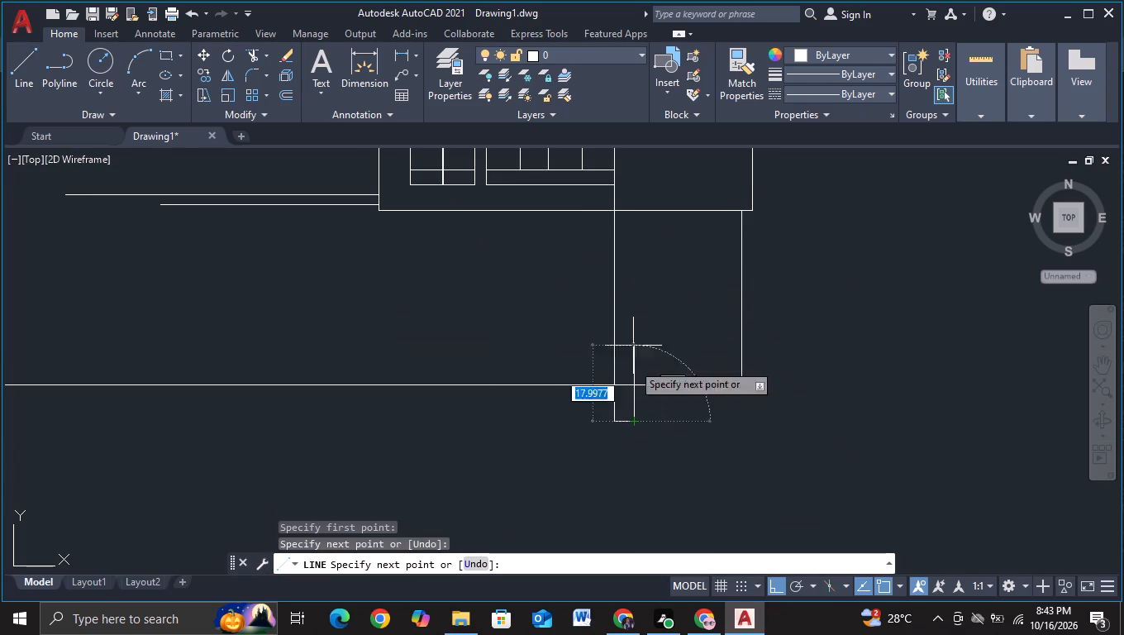
left_click(628, 189)
key("Escape")
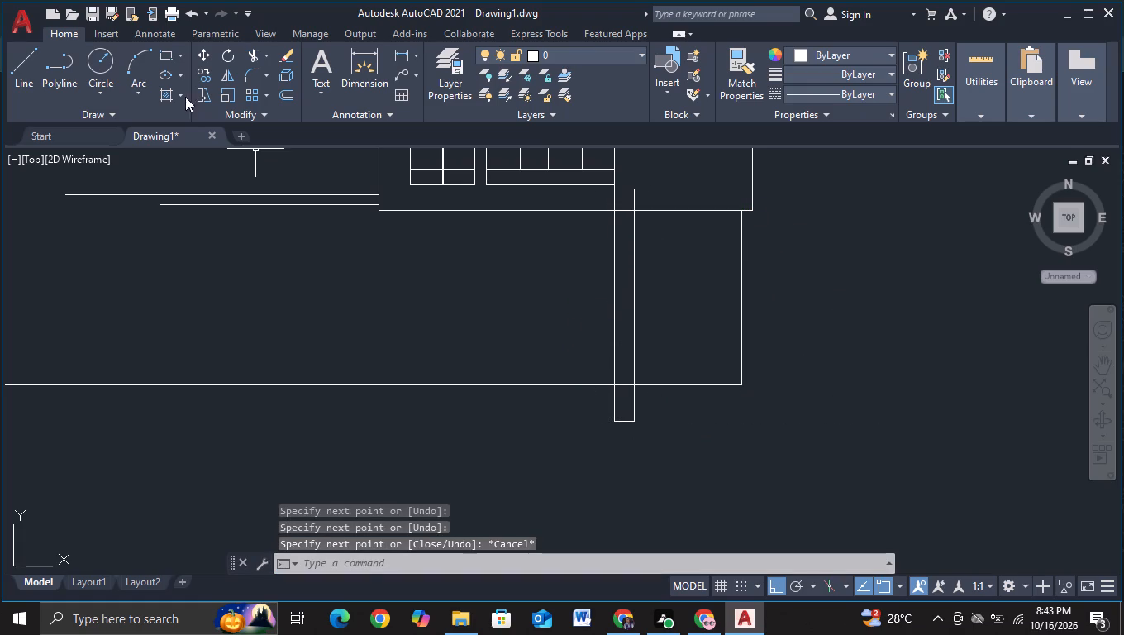
Trim both verticals to the span between the tower block's bottom edge and the ground line, removing the short connecting line below.
left_click(255, 53)
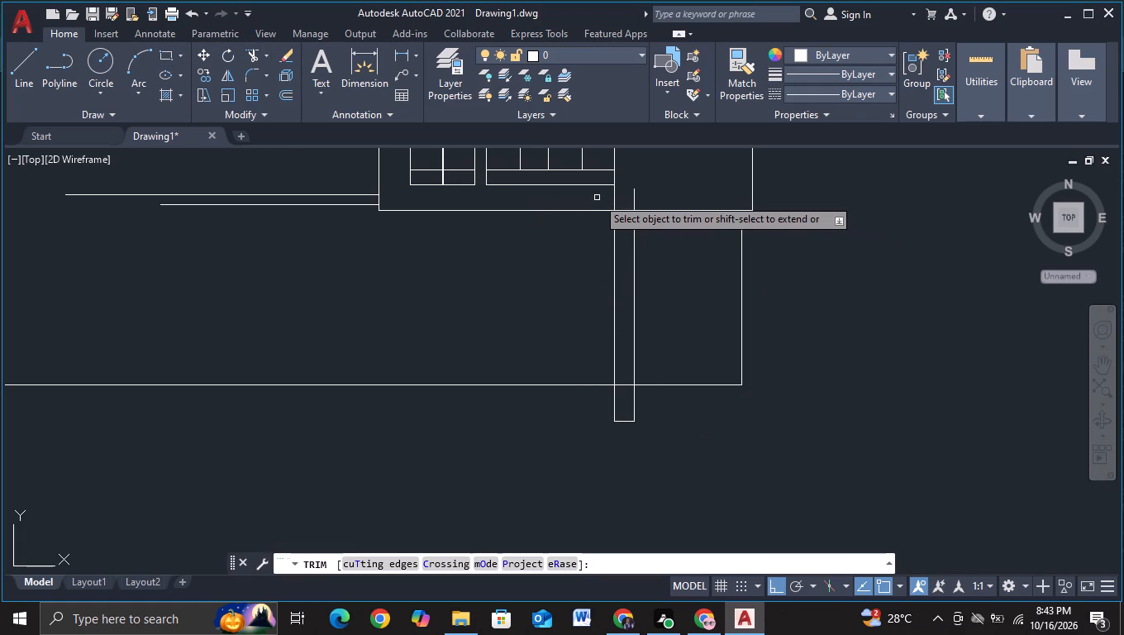
left_click_drag(597, 198, 666, 202)
left_click_drag(579, 418, 682, 410)
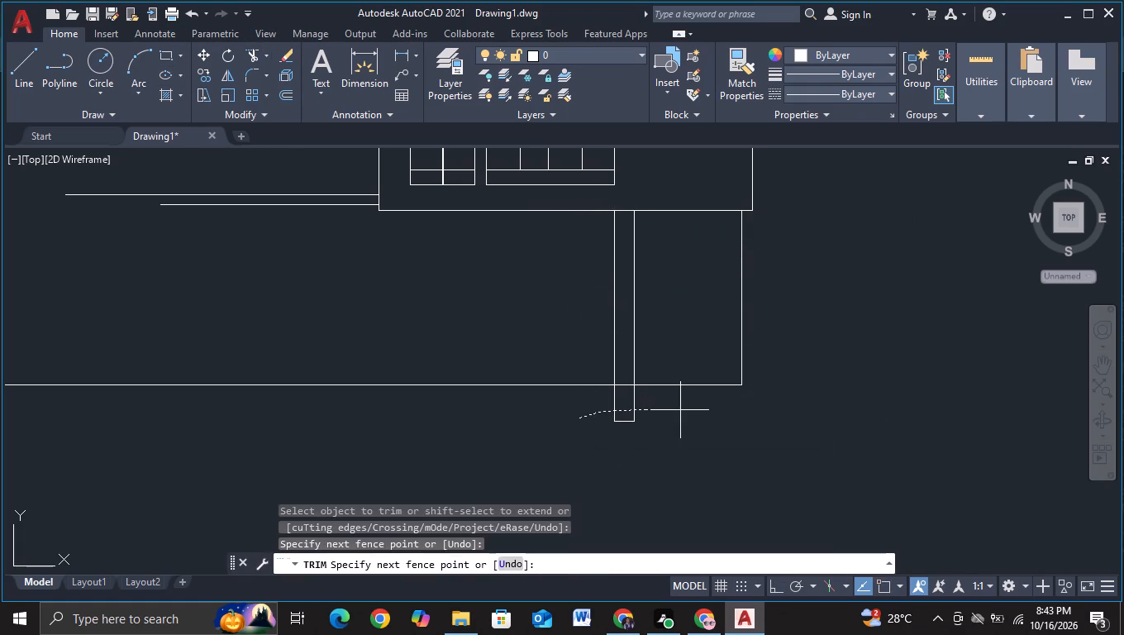
left_click_drag(682, 410, 684, 410)
left_click_drag(629, 405, 626, 456)
middle_click_drag(641, 450, 678, 436)
key("Escape")
Draw a horizontal line below the tower block, crossing the two close verticals and extending past the outer wall line.
left_click(23, 84)
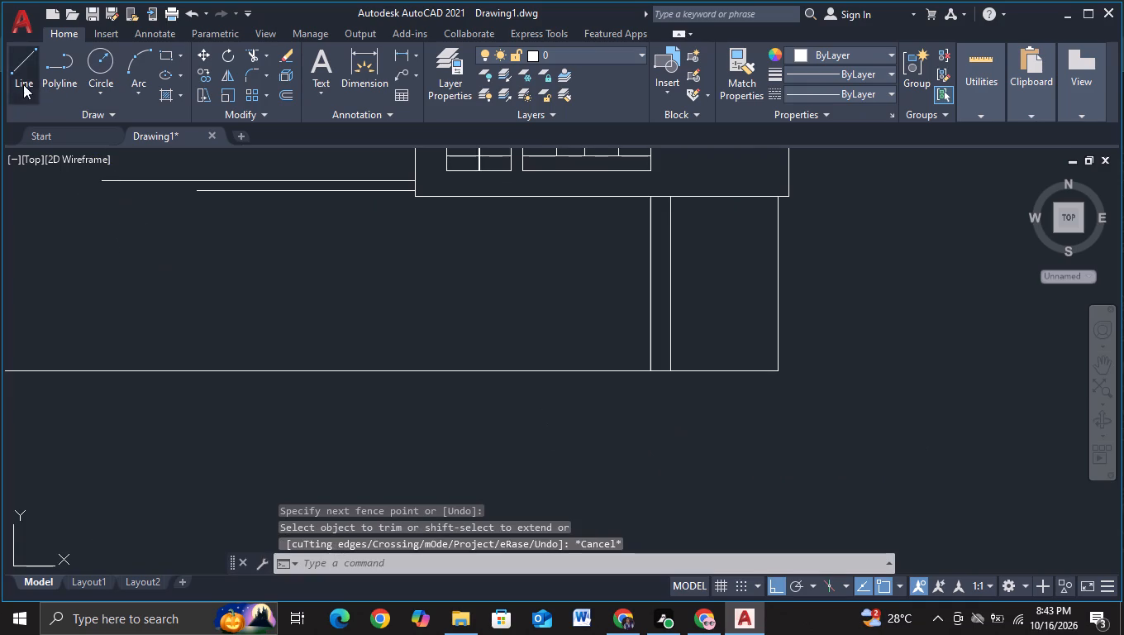
left_click(593, 272)
left_click(894, 269)
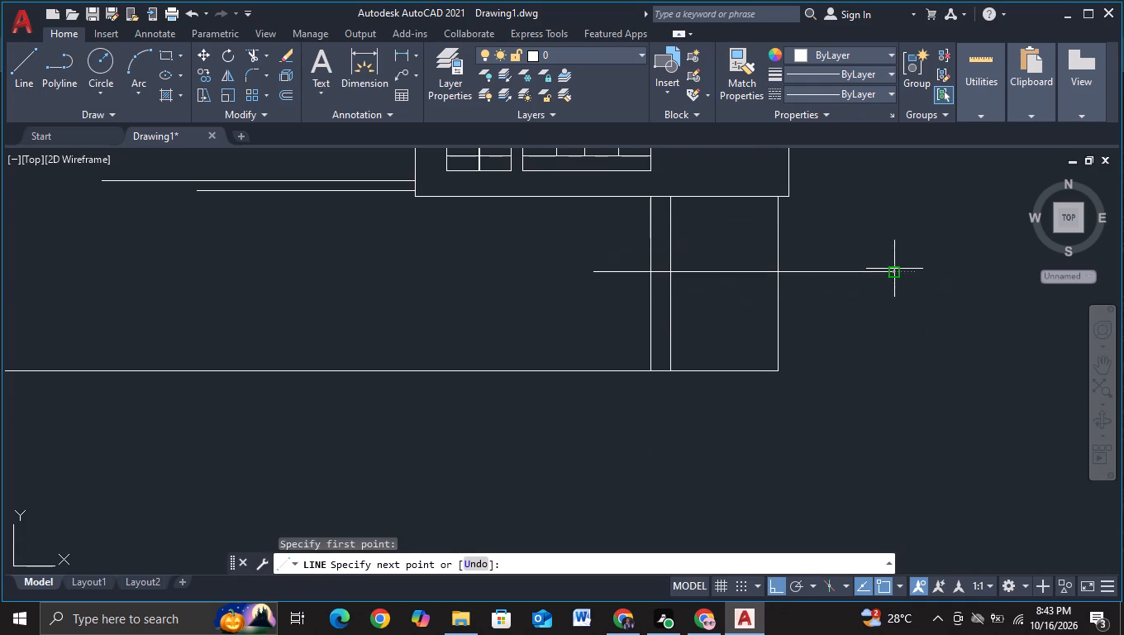
key("Escape")
left_click(26, 87)
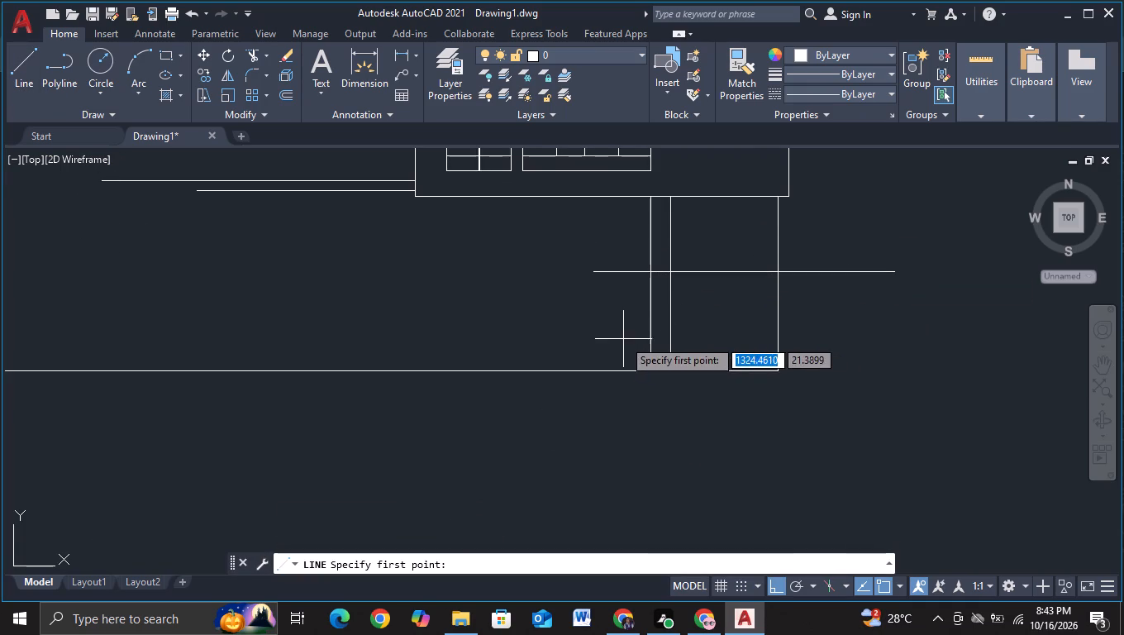
key("Escape")
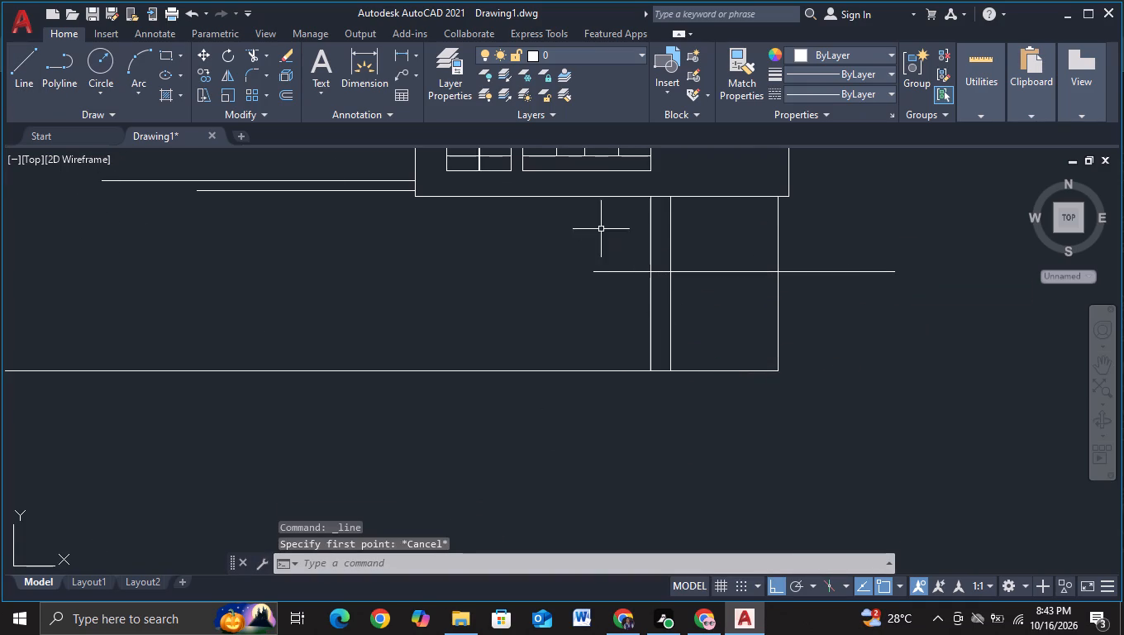
Trim the horizontal line so it spans only from the narrow strip's right edge to the outer wall line.
left_click(250, 55)
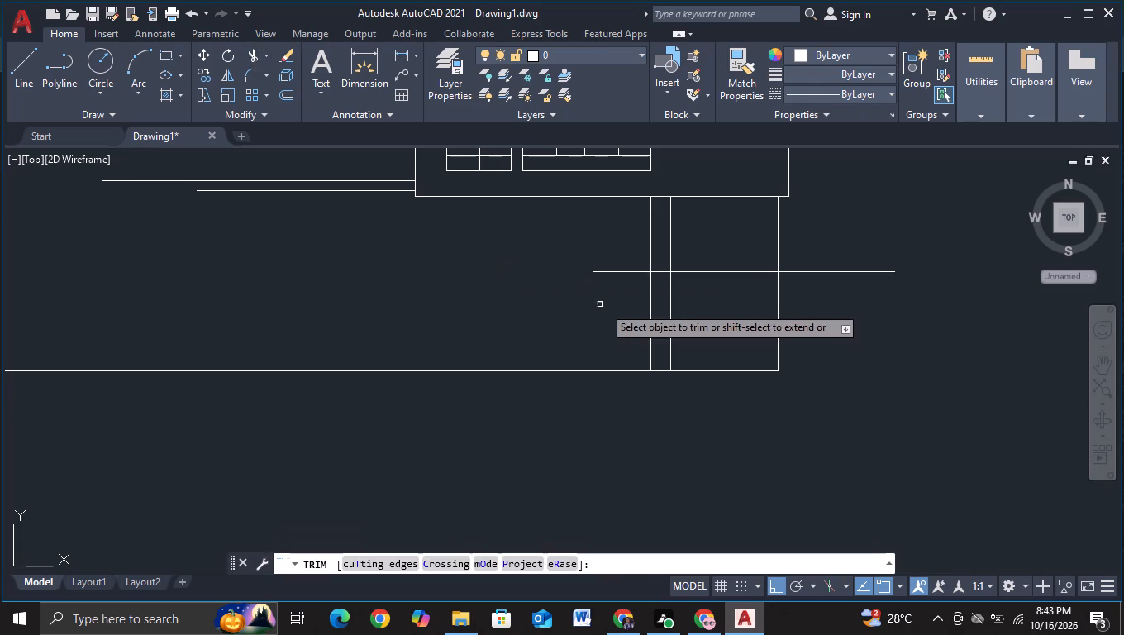
left_click_drag(614, 253, 620, 295)
left_click_drag(844, 251, 860, 319)
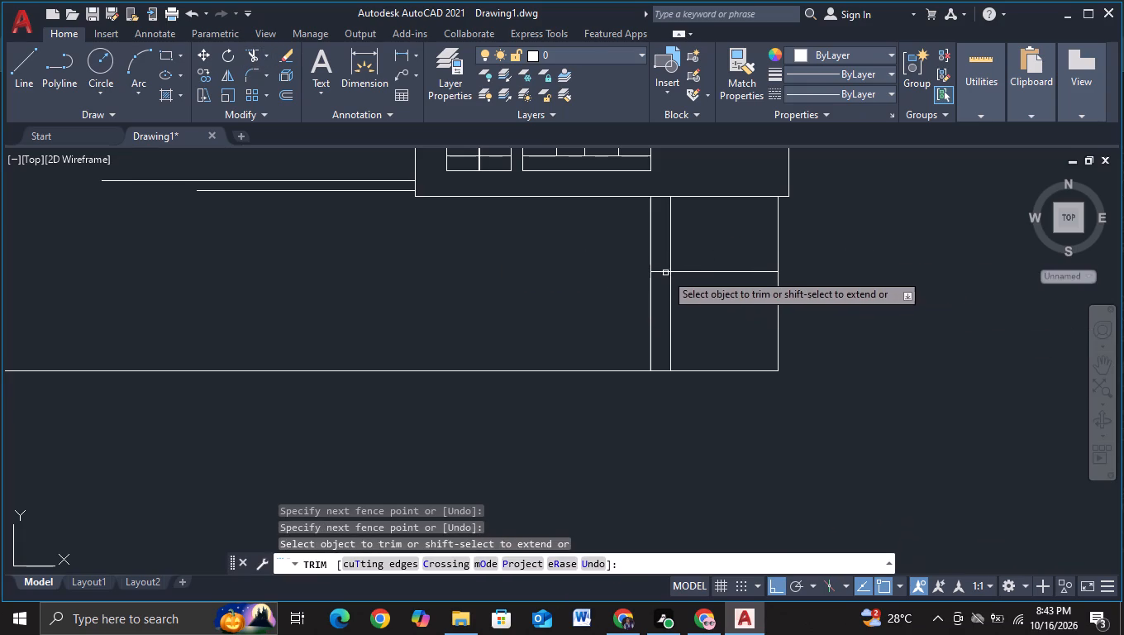
left_click_drag(659, 261, 659, 287)
key("Escape")
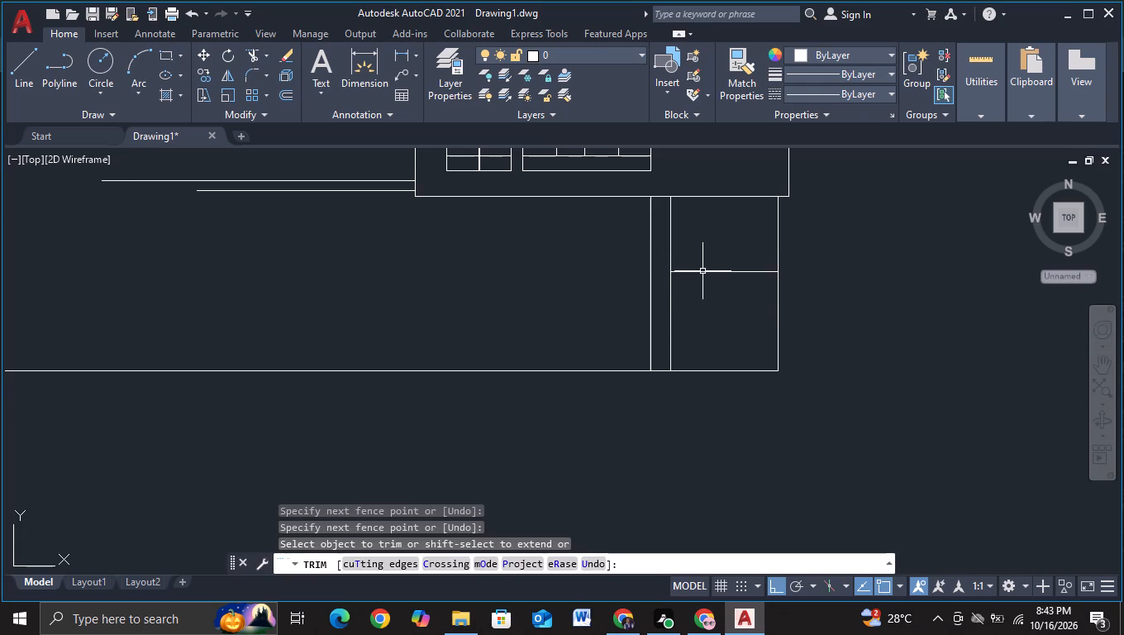
Copy the trimmed horizontal line vertically to just above the original, with object snap off.
left_click(702, 271)
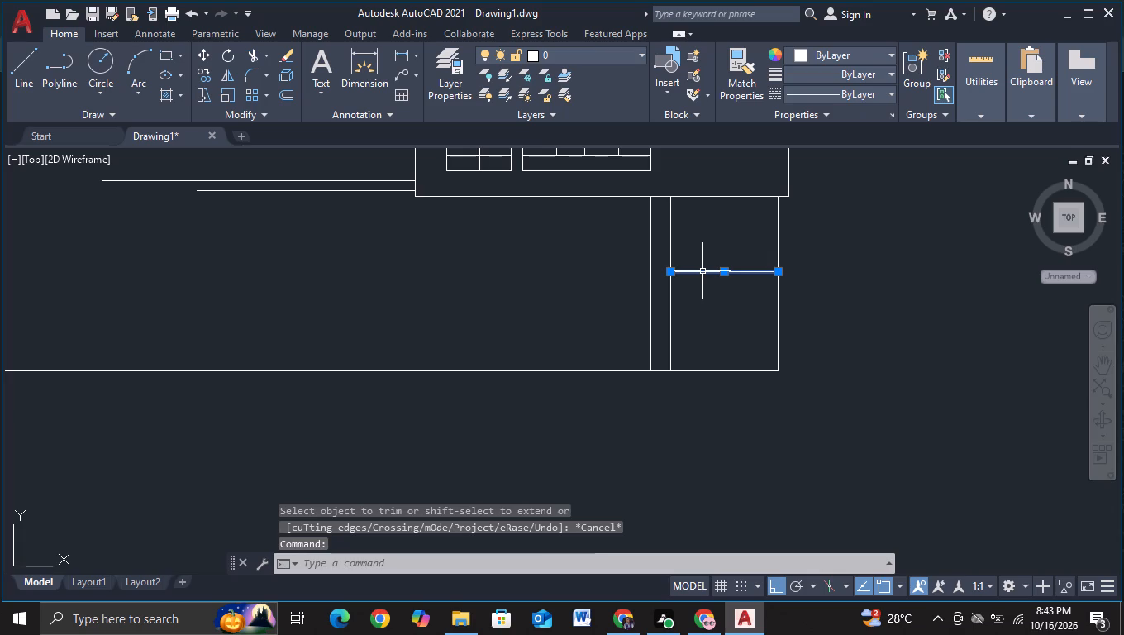
key("c")
left_click(745, 319)
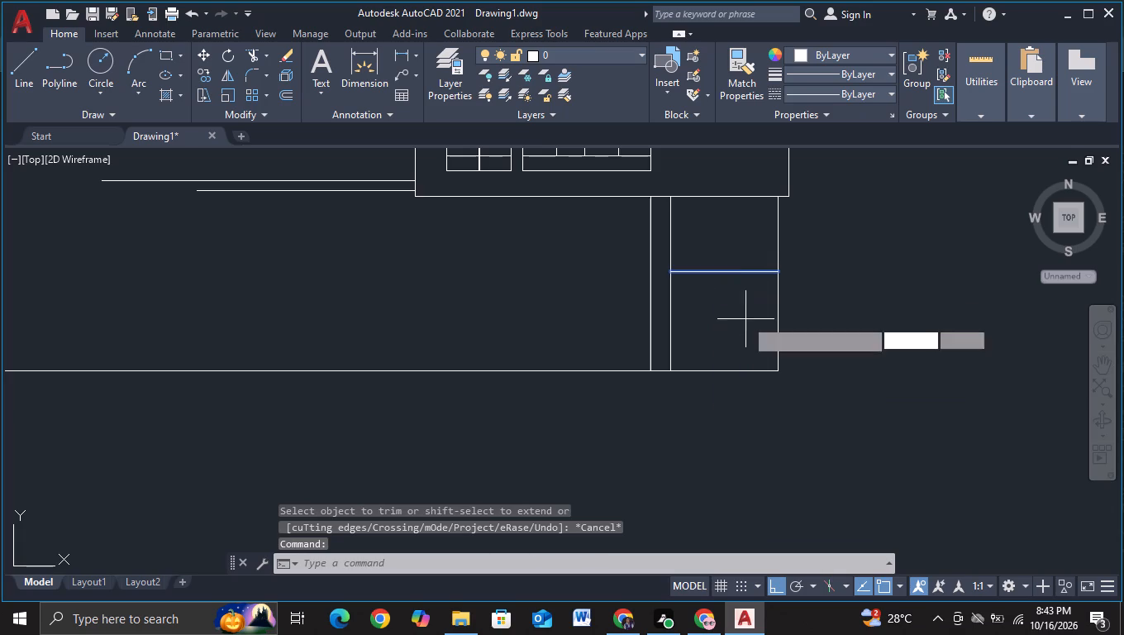
left_click(722, 273)
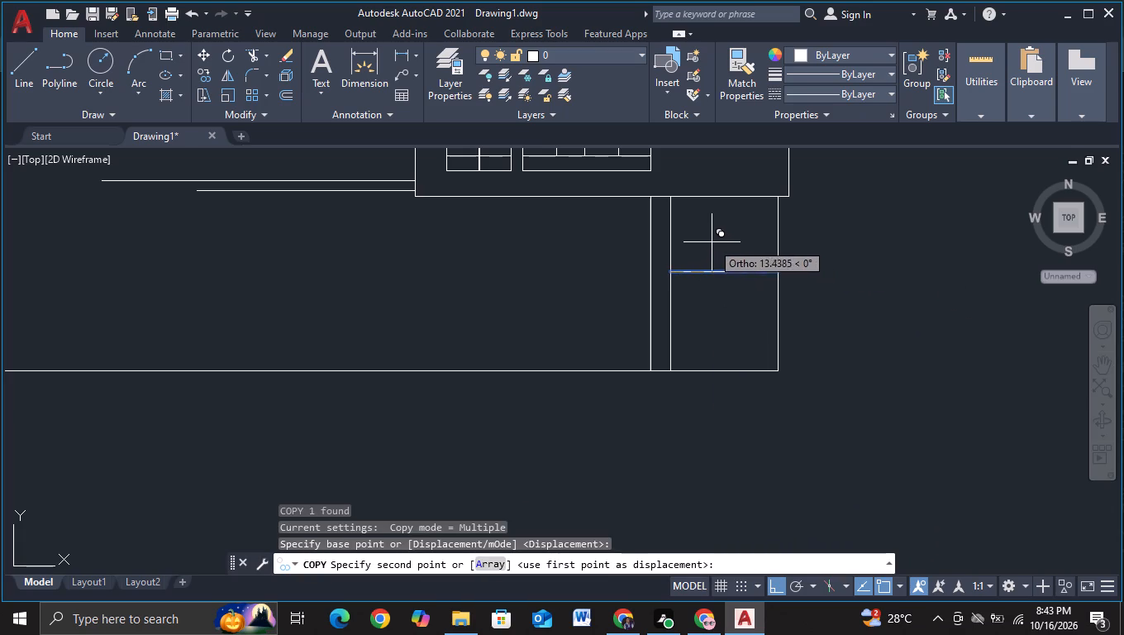
scroll(705, 246, "up", 2)
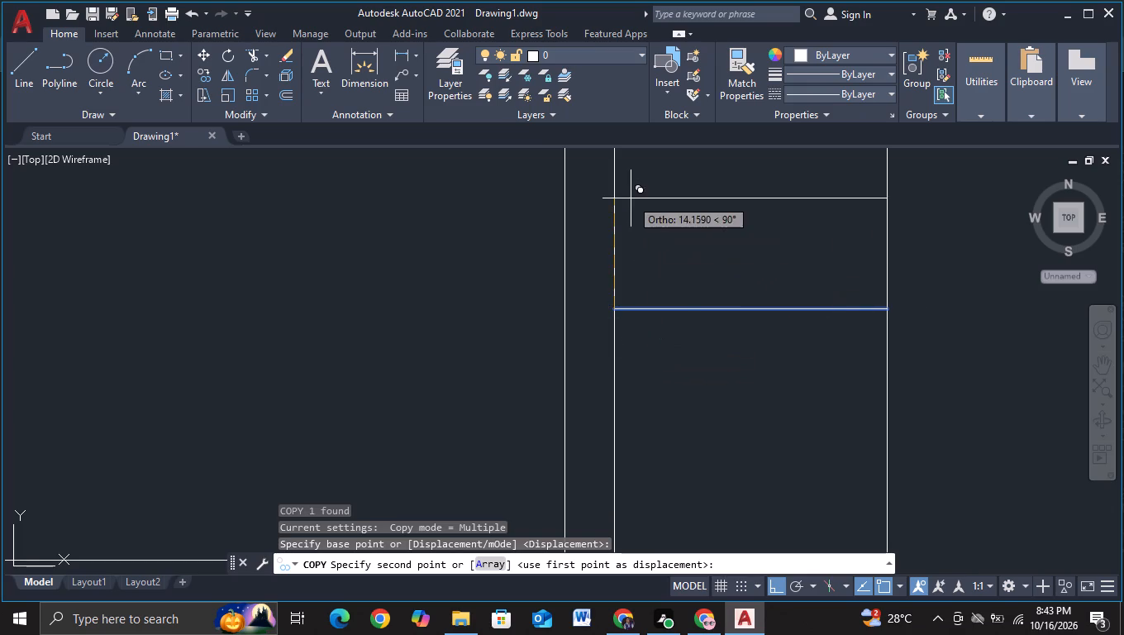
scroll(631, 198, "down", 2)
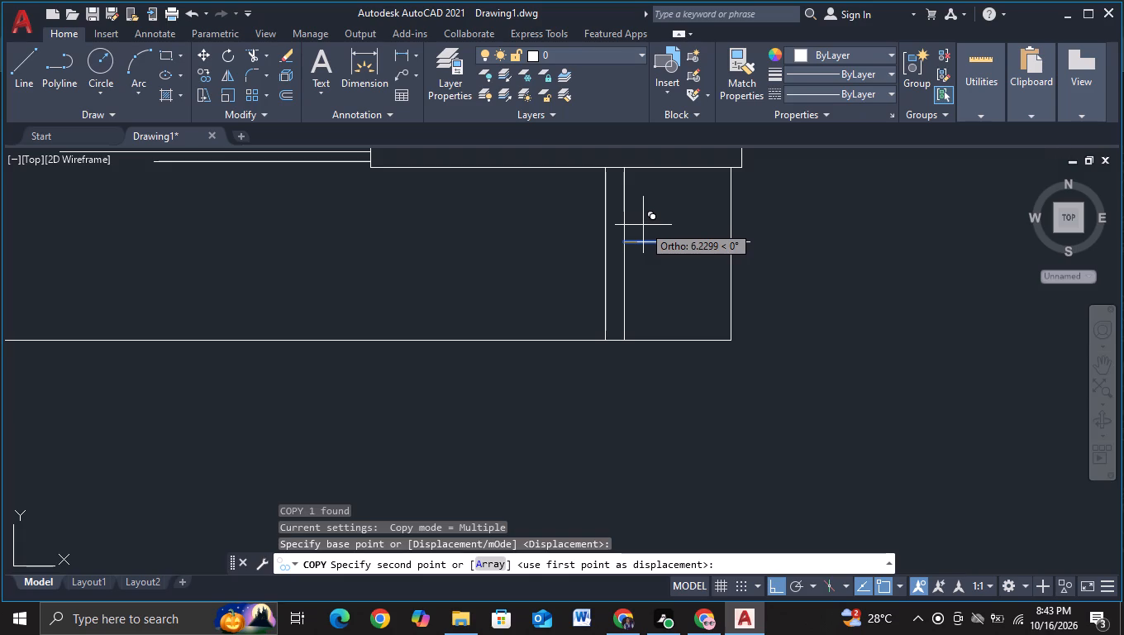
key("F3")
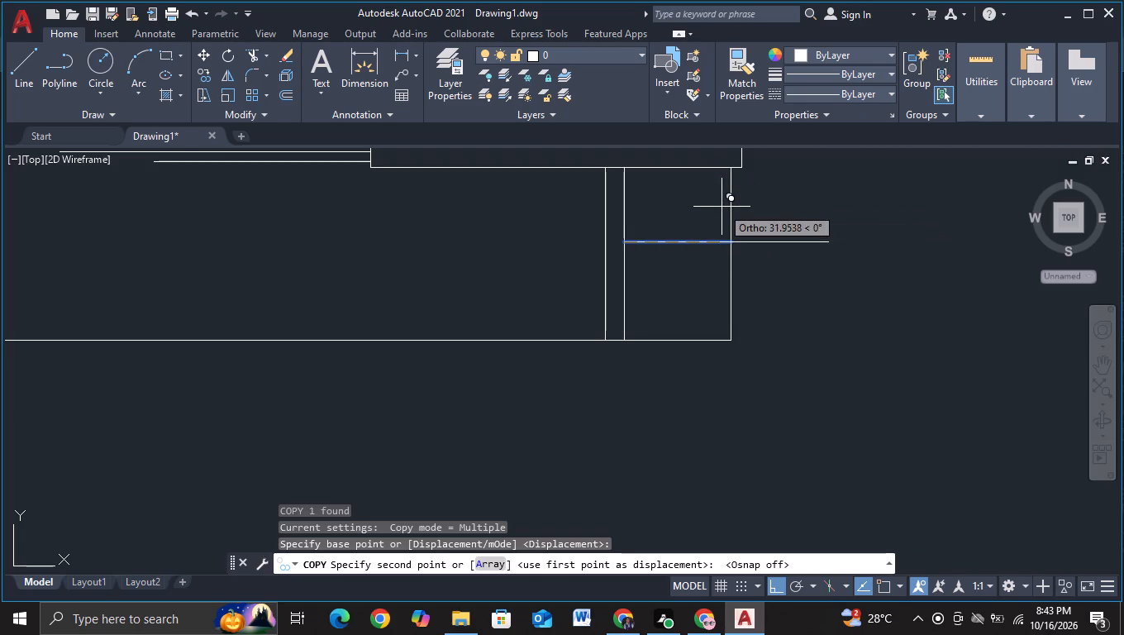
scroll(620, 233, "up", 2)
left_click(632, 227)
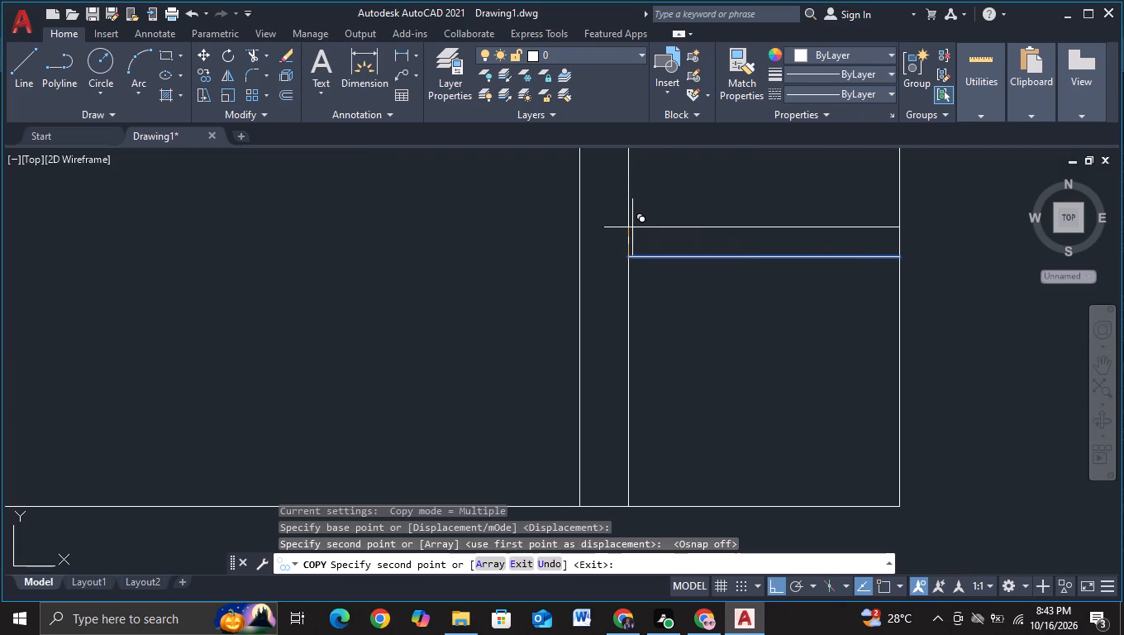
key("Escape")
Move the pair of horizontal lines below the tower block straight down by about 2 units.
scroll(700, 352, "down", 1)
middle_click_drag(722, 368, 720, 342)
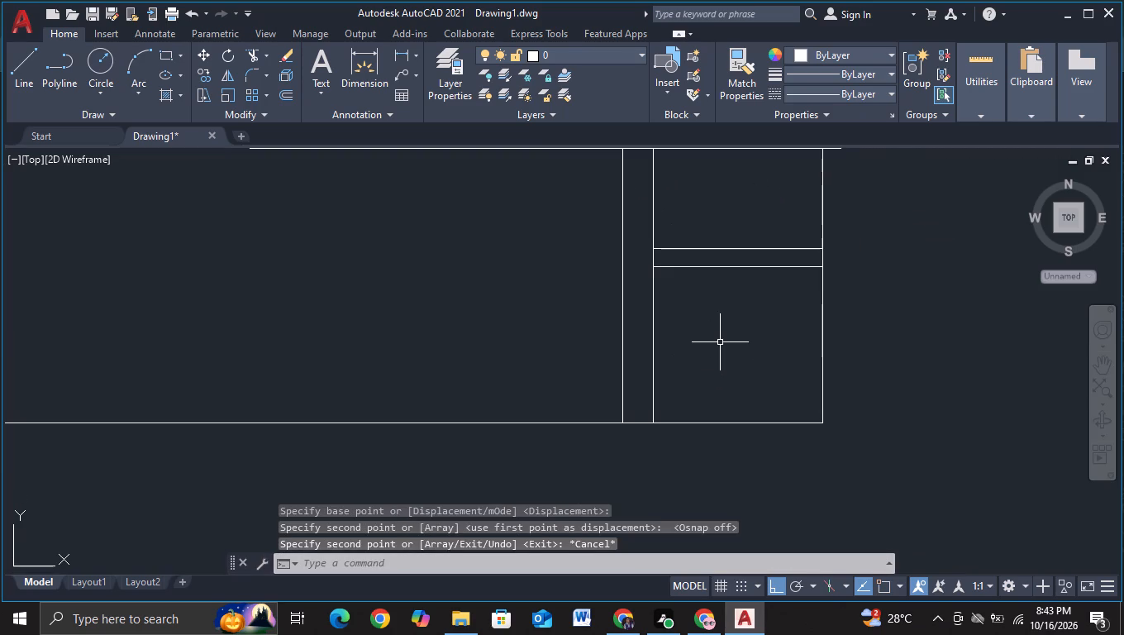
left_click(643, 214)
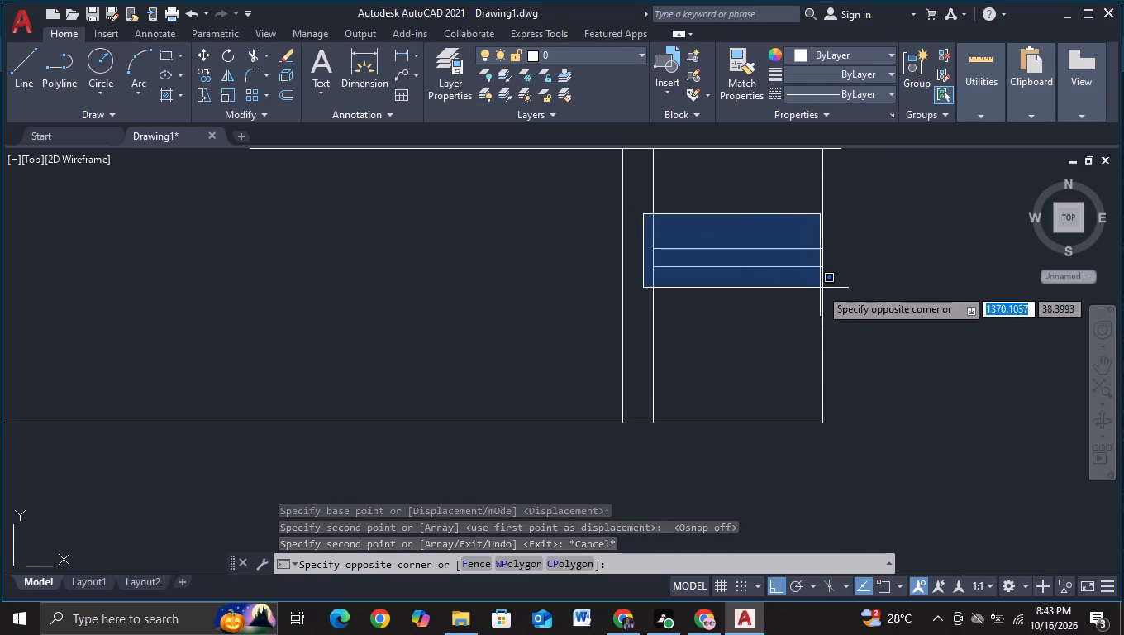
left_click(840, 287)
key("m")
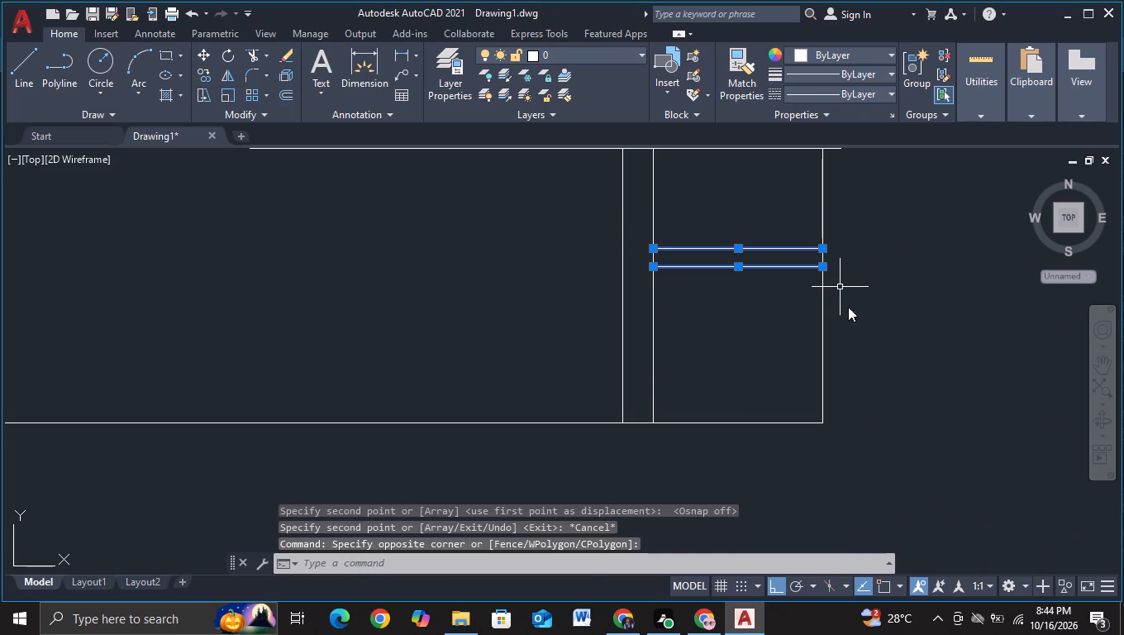
left_click(883, 322)
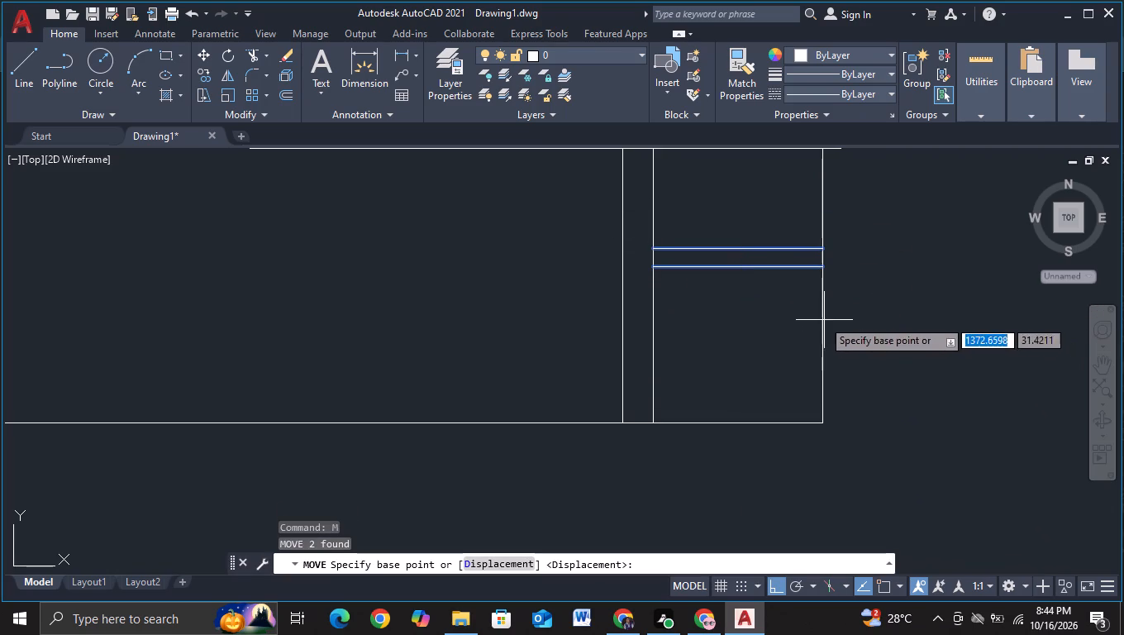
left_click(760, 259)
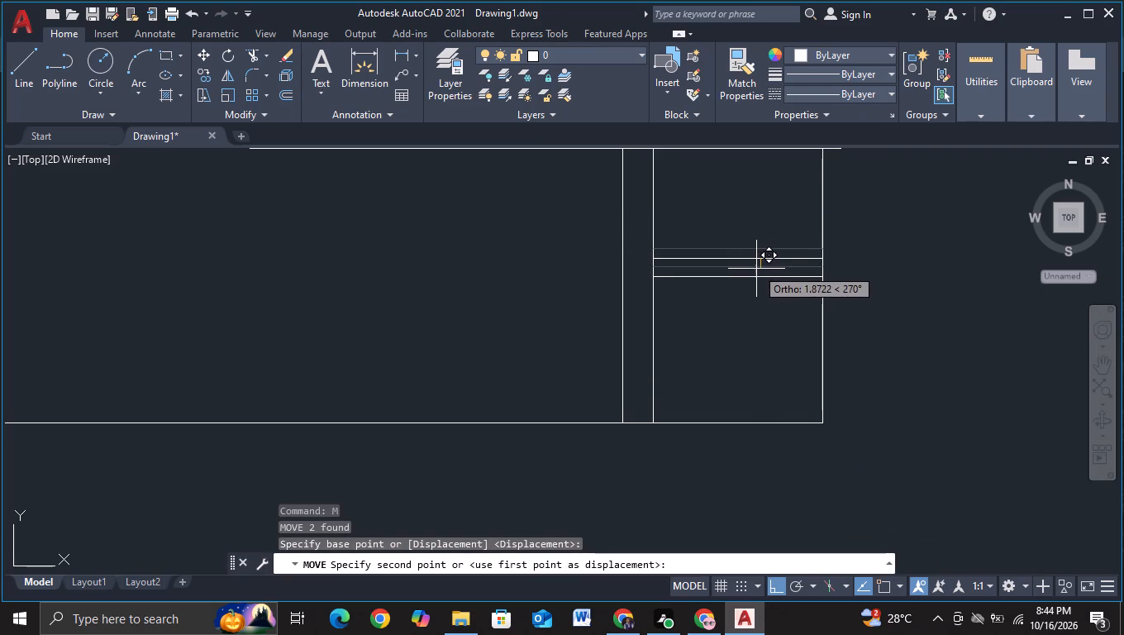
left_click(756, 270)
key("Escape")
Copy the pair of horizontal lines straight down about 30 units, to just above the ground line.
left_click(647, 224)
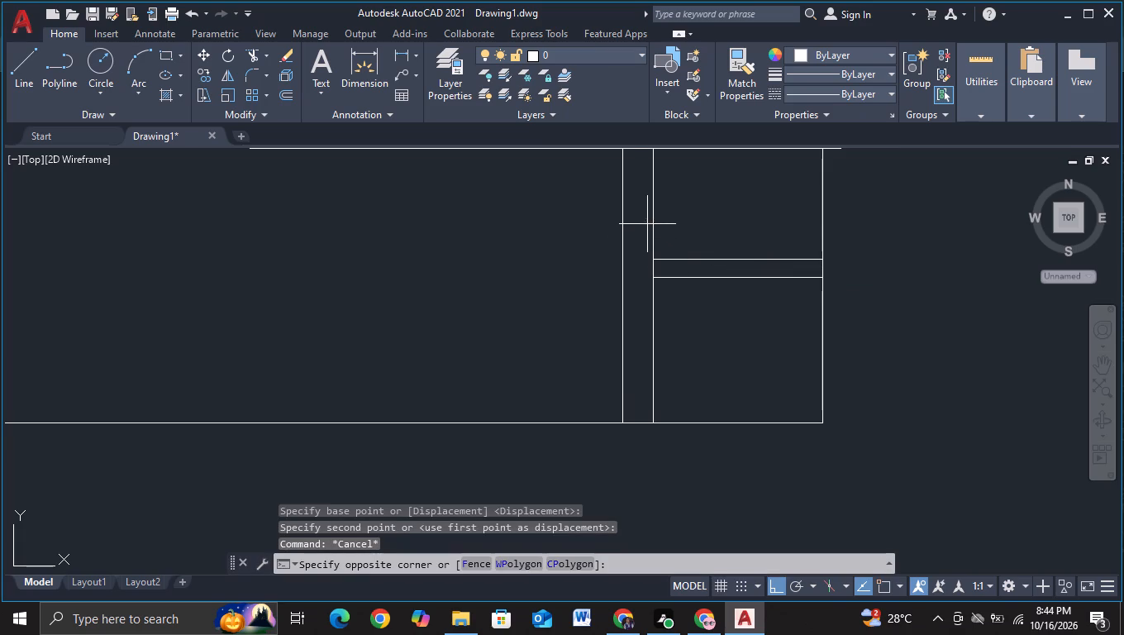
left_click(906, 313)
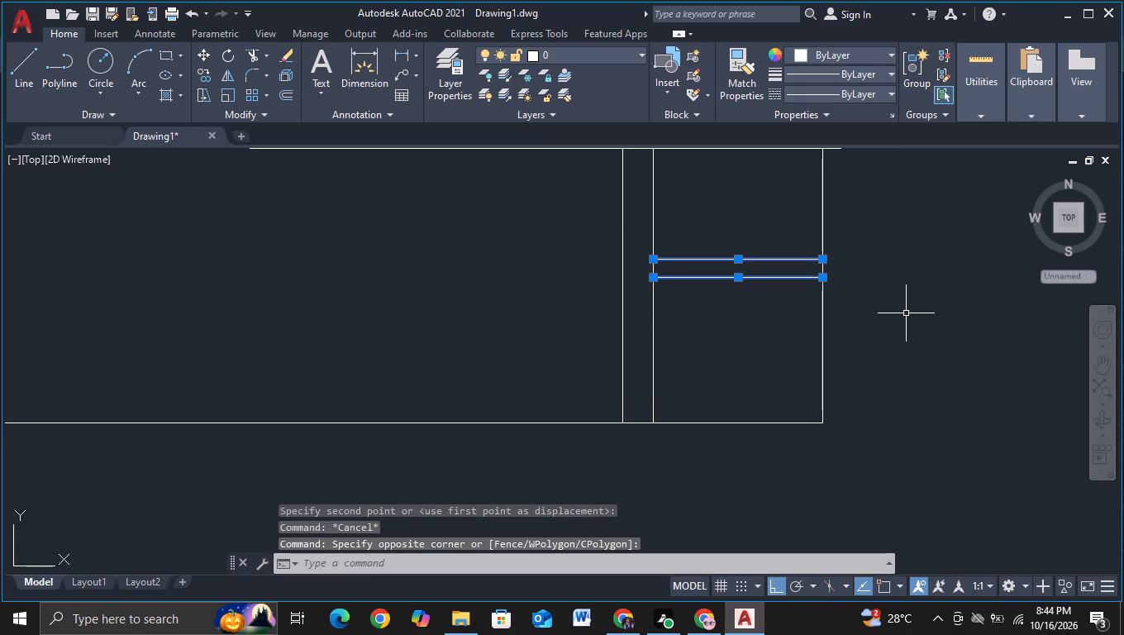
key("c")
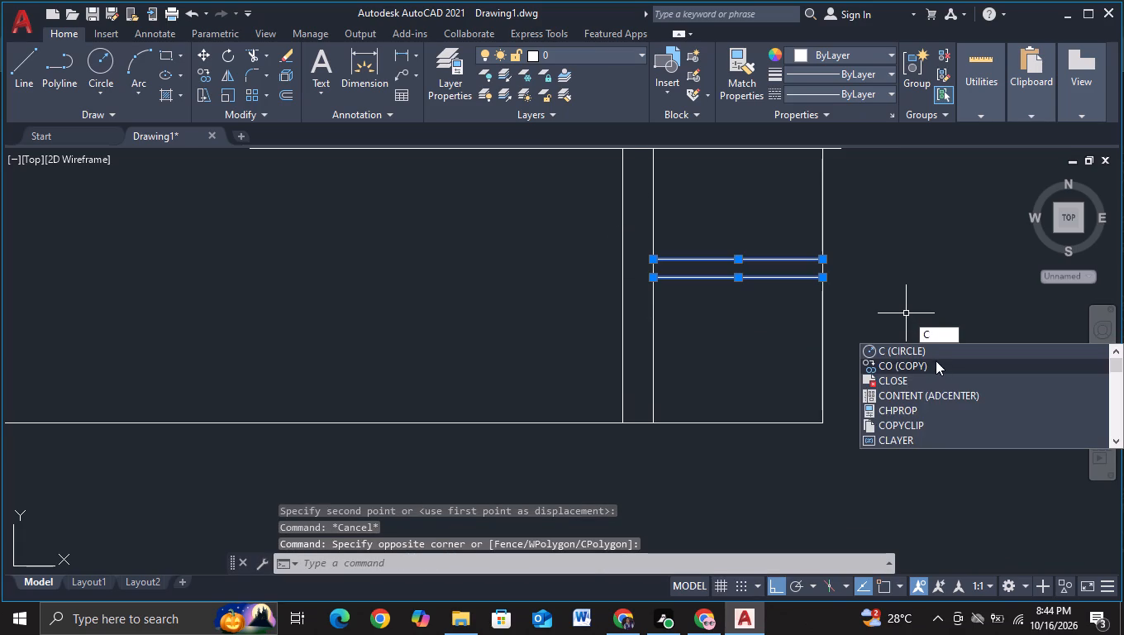
left_click(936, 360)
left_click(754, 270)
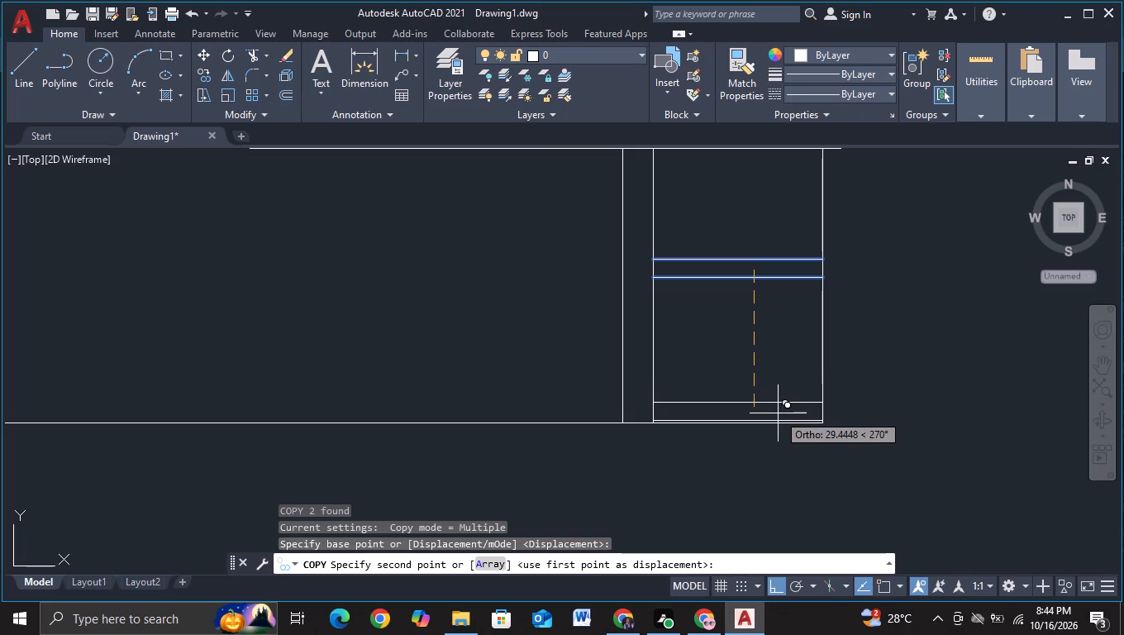
left_click(778, 415)
key("Escape")
Trim away the lower copied line lying just above the ground line, keeping the upper copied line.
scroll(783, 427, "up", 2)
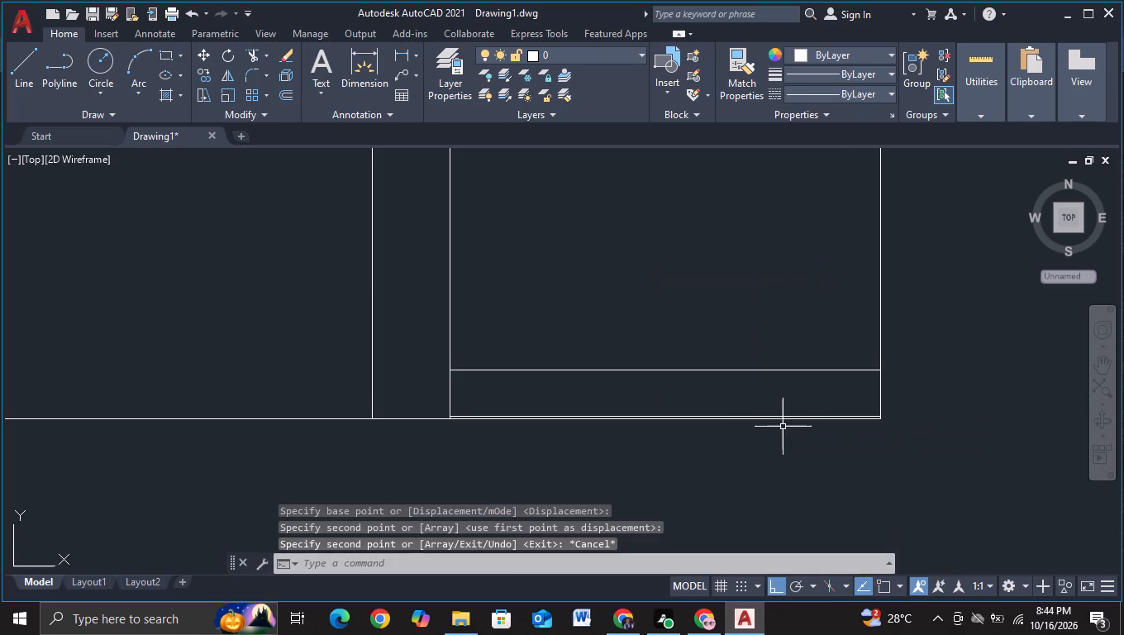
left_click(253, 55)
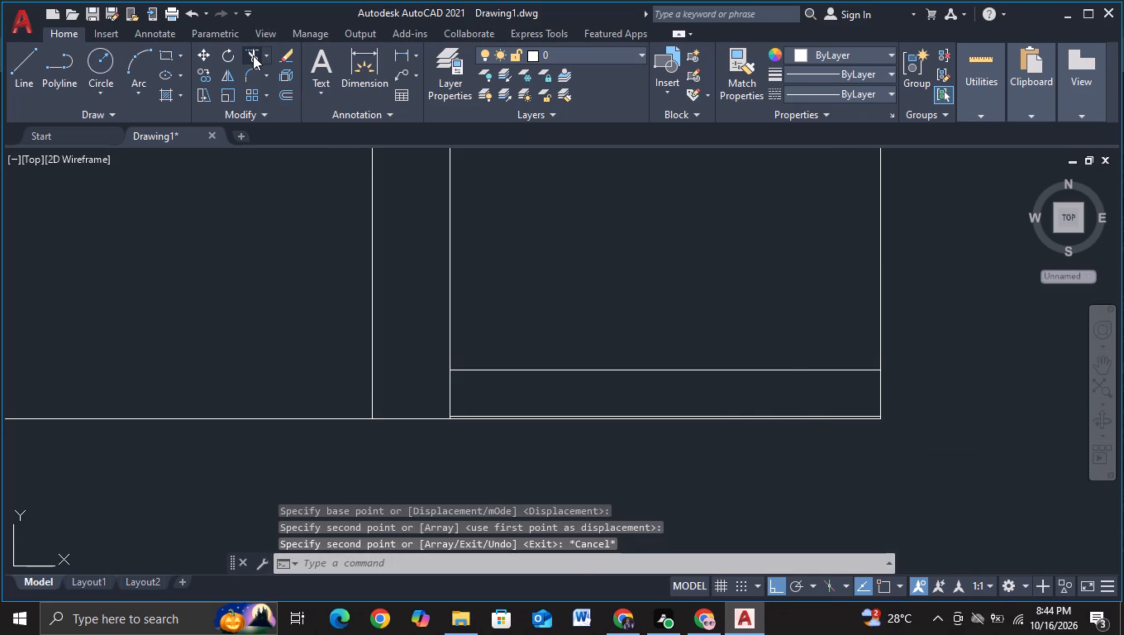
scroll(555, 400, "up", 2)
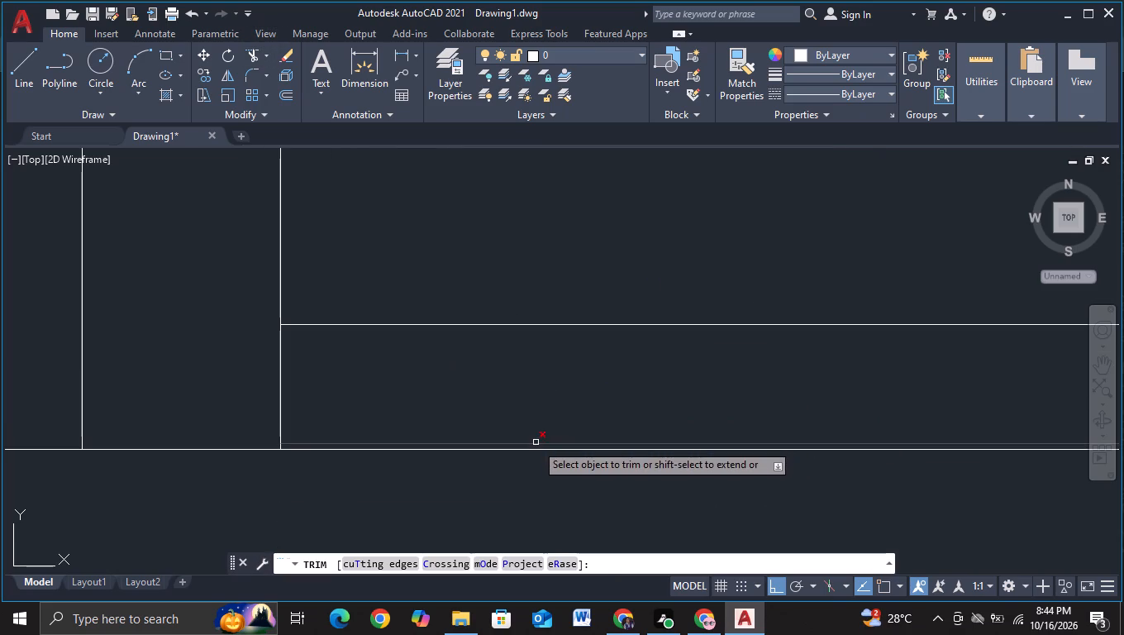
left_click(536, 443)
scroll(559, 444, "down", 3)
scroll(683, 489, "down", 2)
key("Escape")
With object snap on, draw a vertical line from the tower block's bottom-left corner down past the ground line.
middle_click_drag(687, 489, 817, 465)
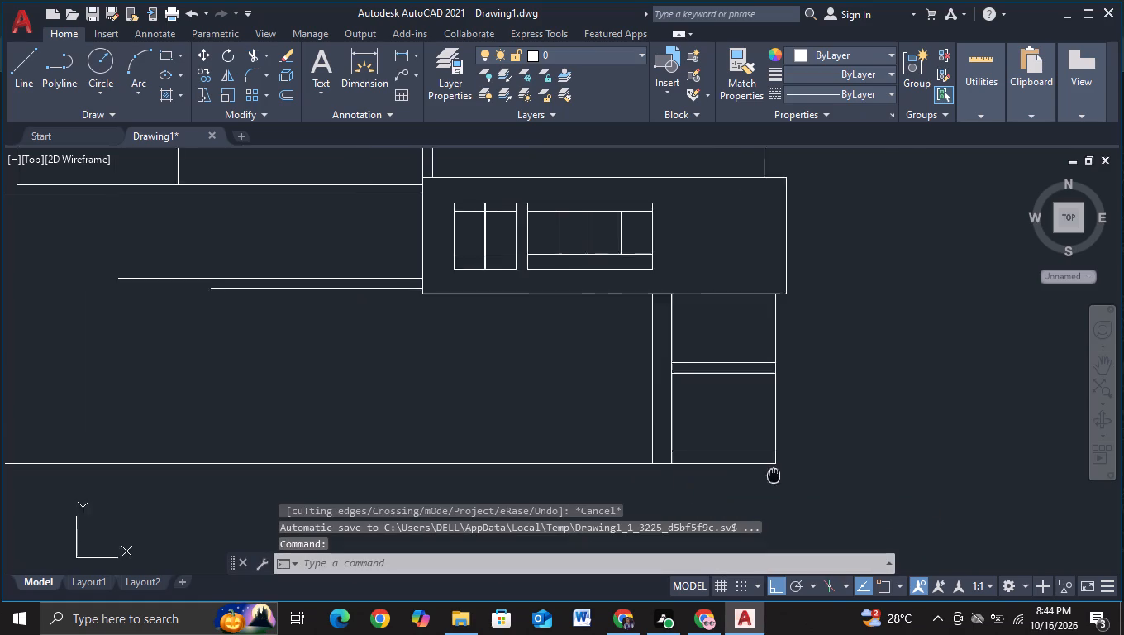
middle_click_drag(817, 465, 874, 435)
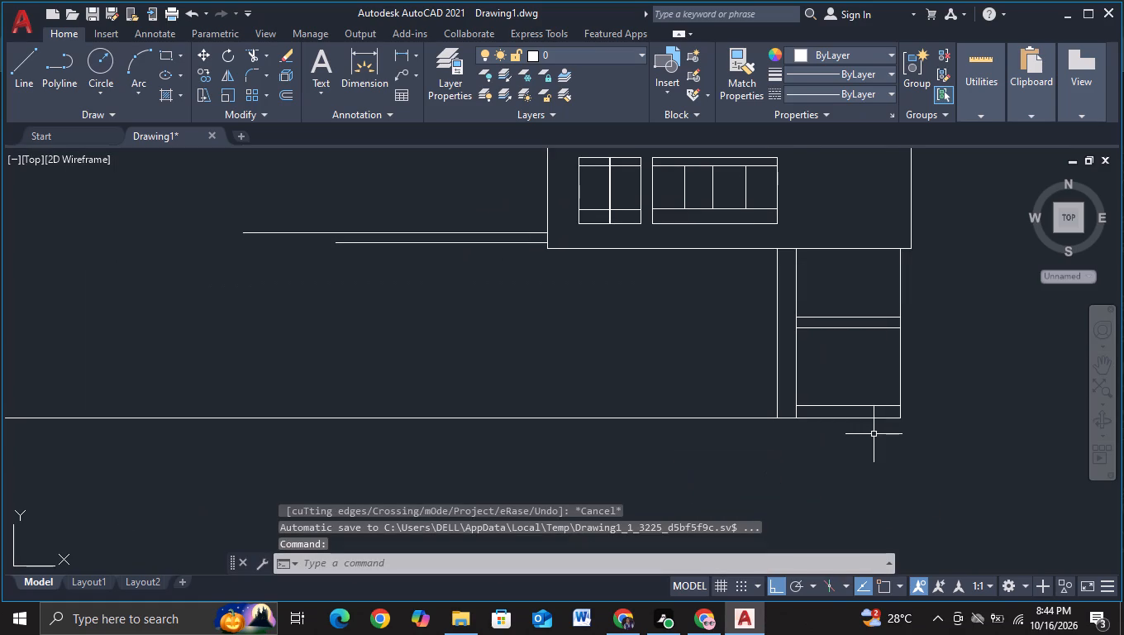
left_click(23, 76)
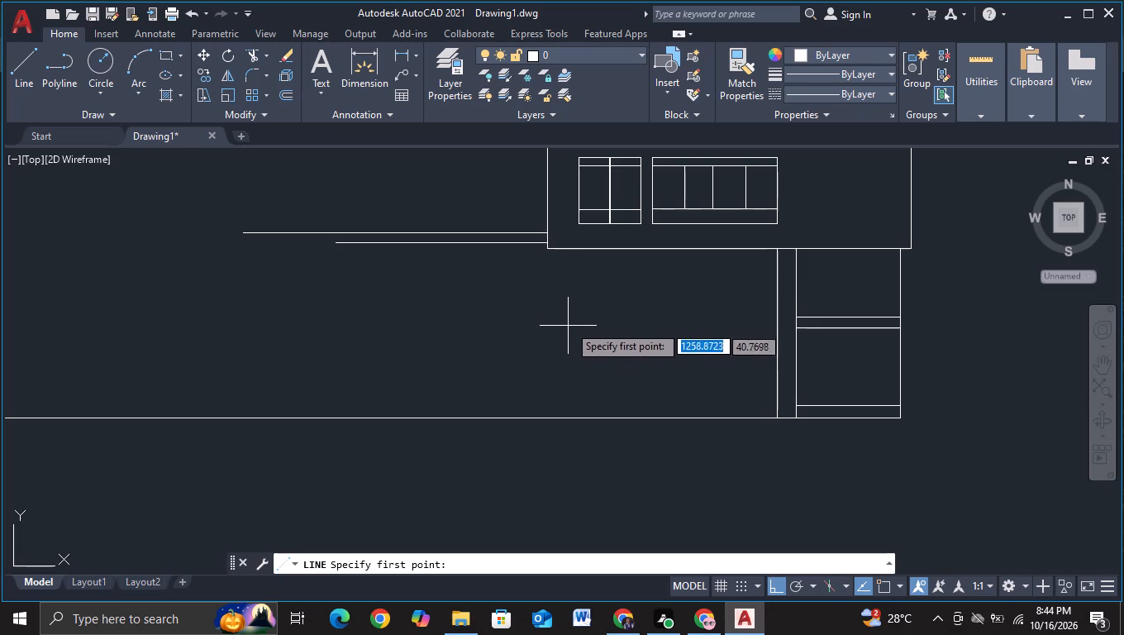
key("F3")
left_click(546, 250)
left_click(555, 489)
key("Escape")
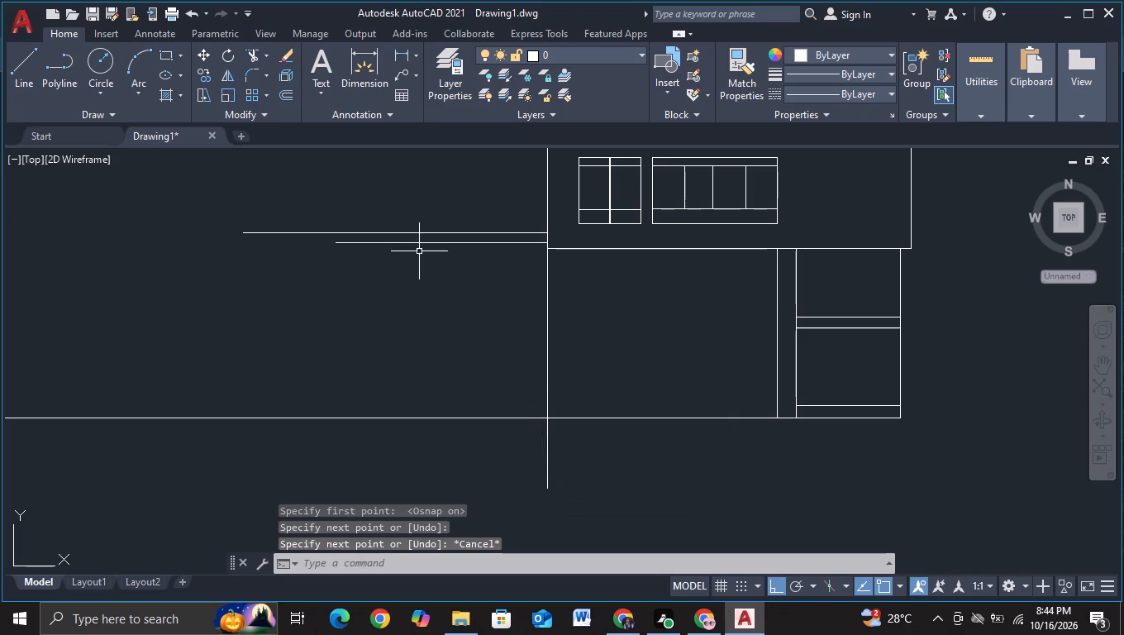
Draw a second vertical line just right of the first, from inside the tower block's bottom edge down past the ground line.
left_click(13, 81)
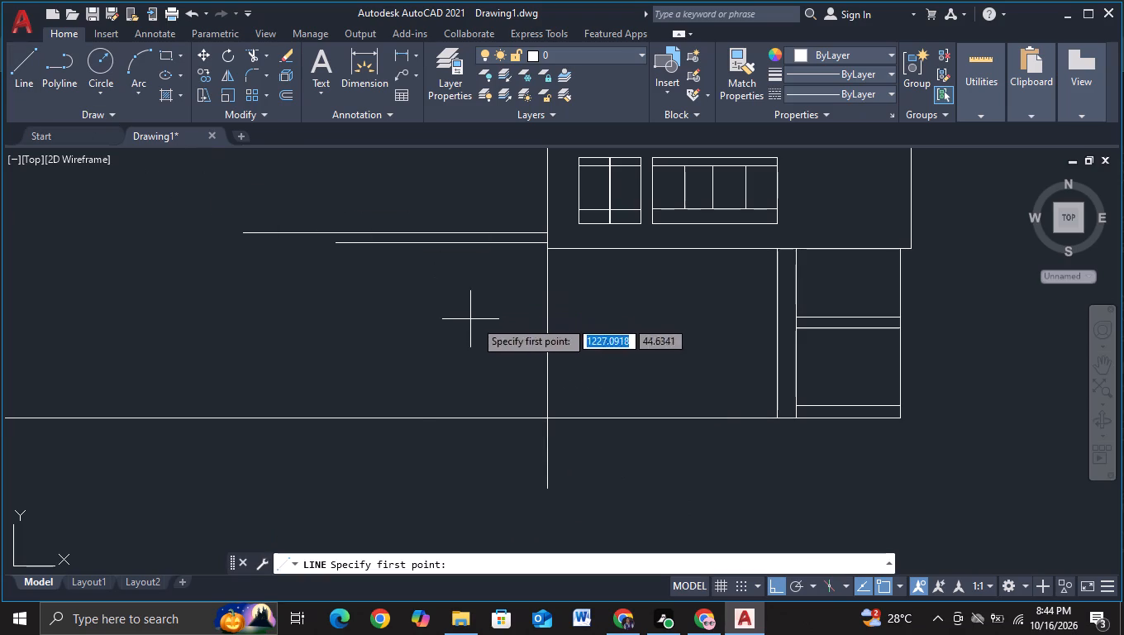
scroll(569, 239, "up", 2)
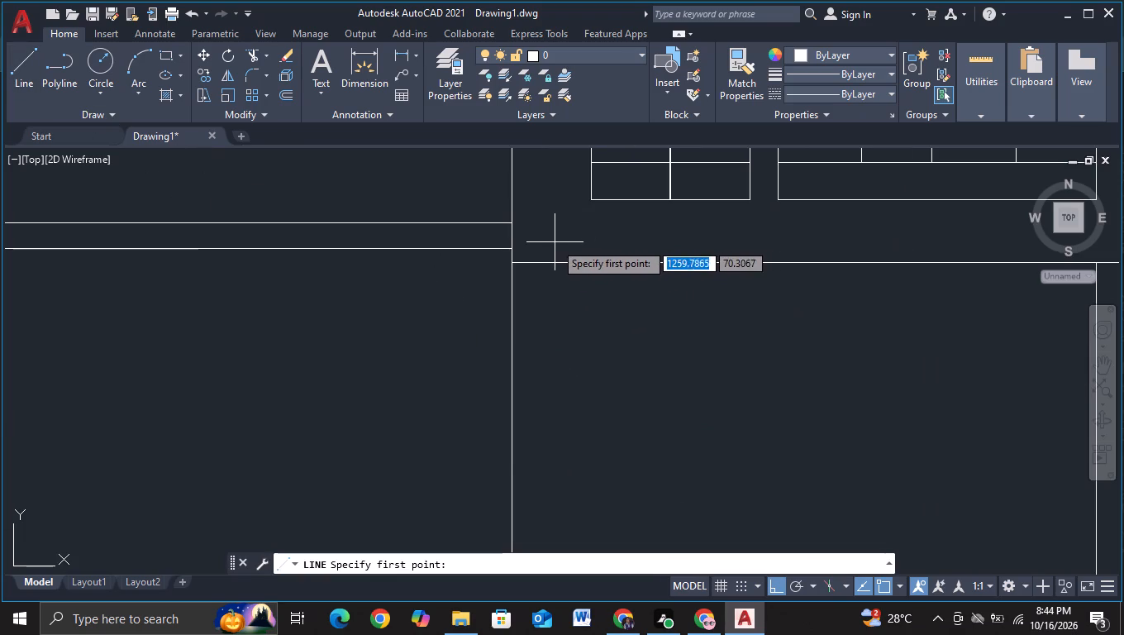
left_click(555, 242)
scroll(517, 510, "down", 2)
middle_click_drag(518, 506, 500, 360)
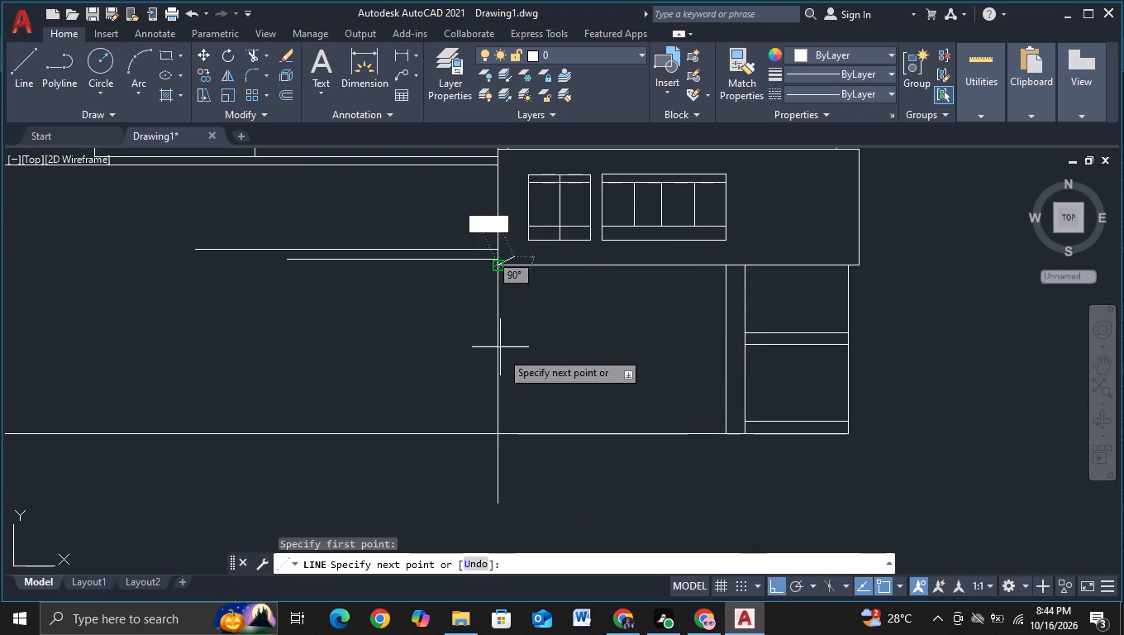
left_click(539, 497)
key("Escape")
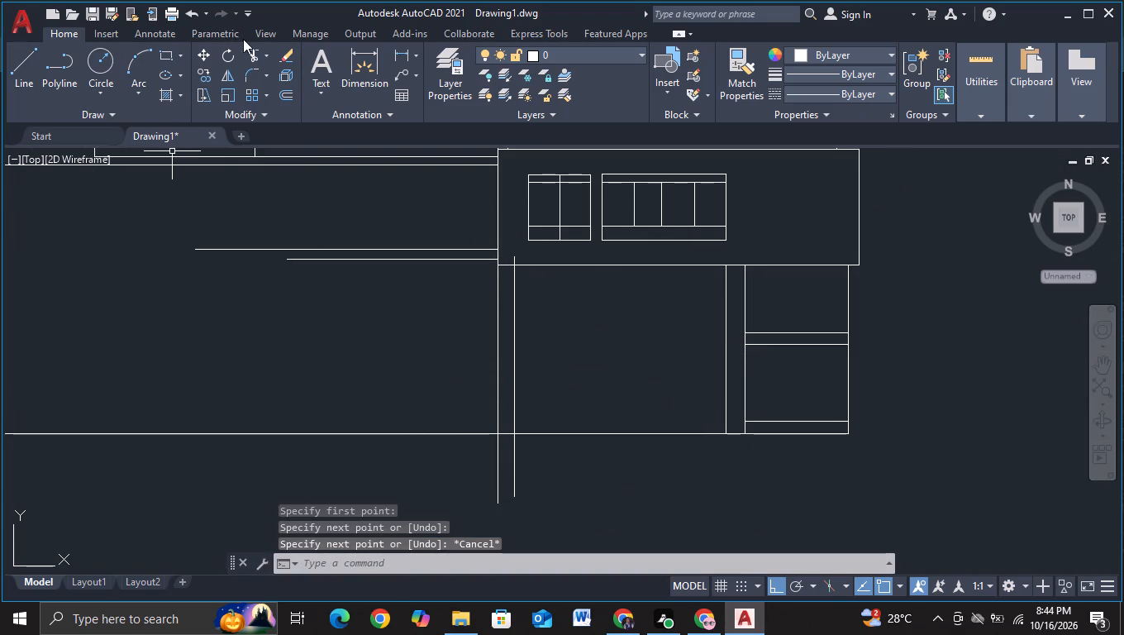
Trim the two new verticals to span only from the tower block's bottom edge to the ground line.
left_click(251, 51)
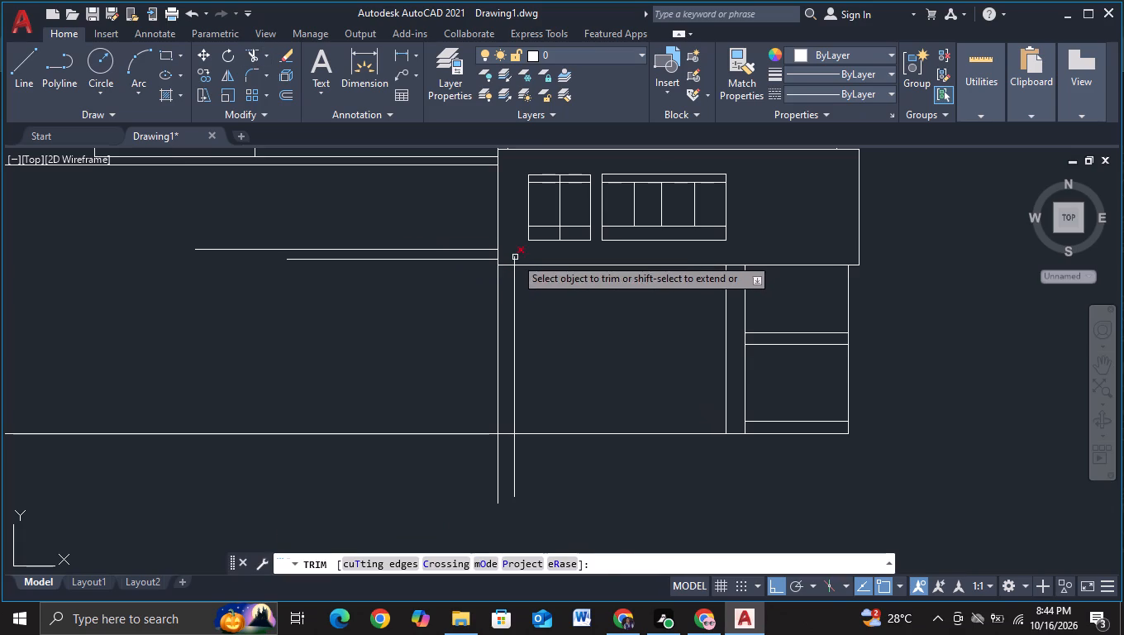
left_click(514, 257)
left_click_drag(469, 452, 573, 469)
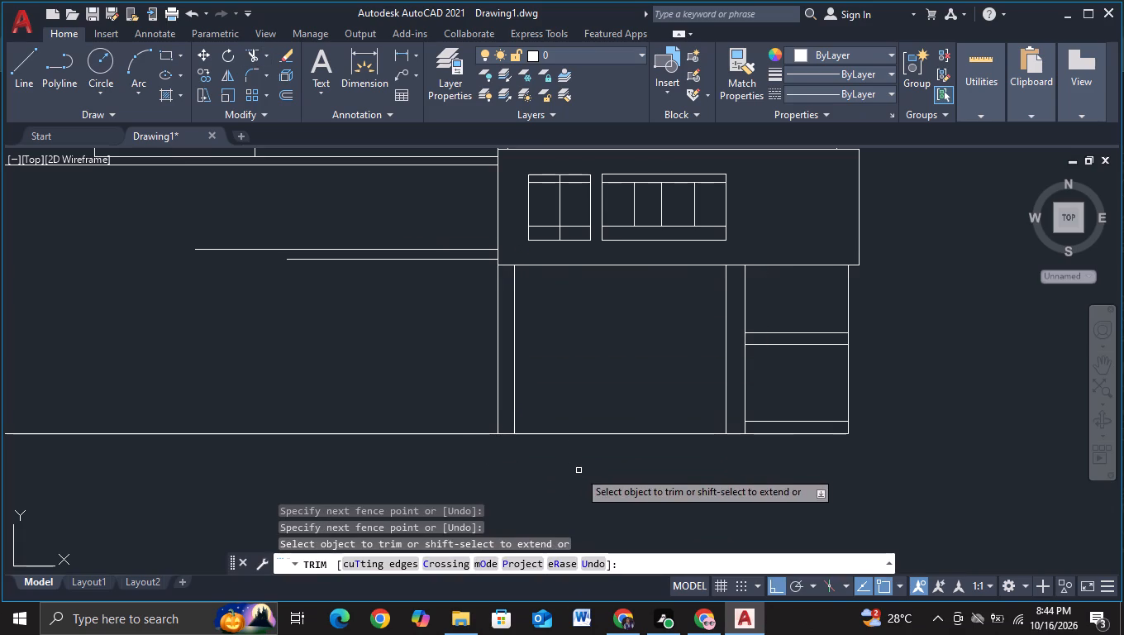
middle_click_drag(582, 472, 474, 437)
key("Escape")
Copy the inner support line about 23 units to the right, and again slightly farther with object snap off, forming a narrow strip.
left_click(16, 69)
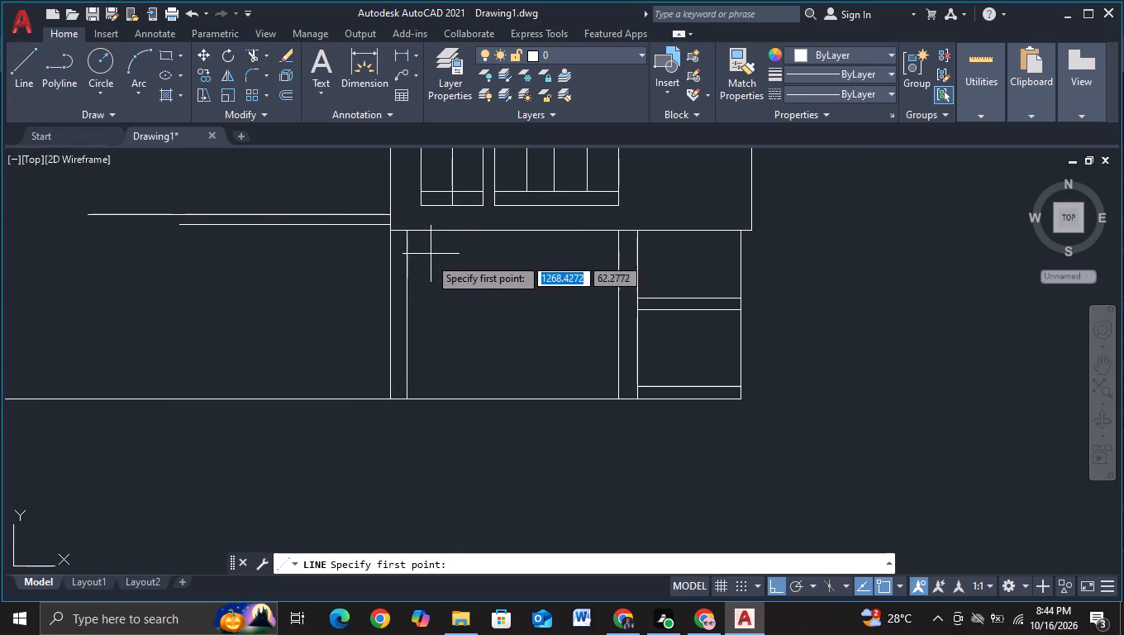
key("Escape")
left_click(407, 284)
key("c")
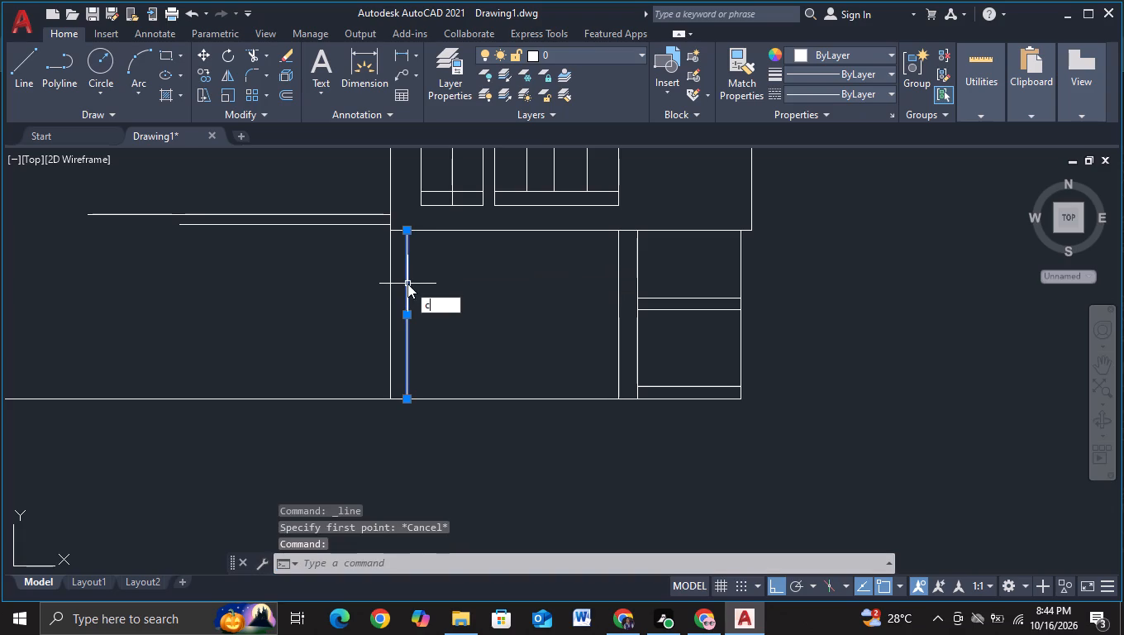
left_click(468, 339)
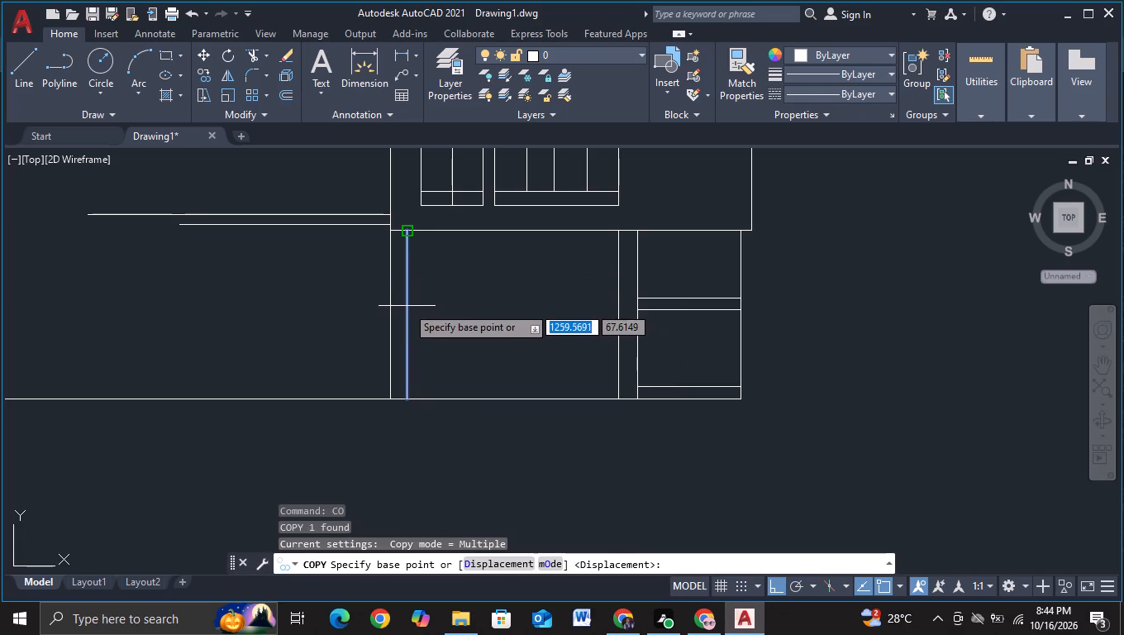
left_click(407, 306)
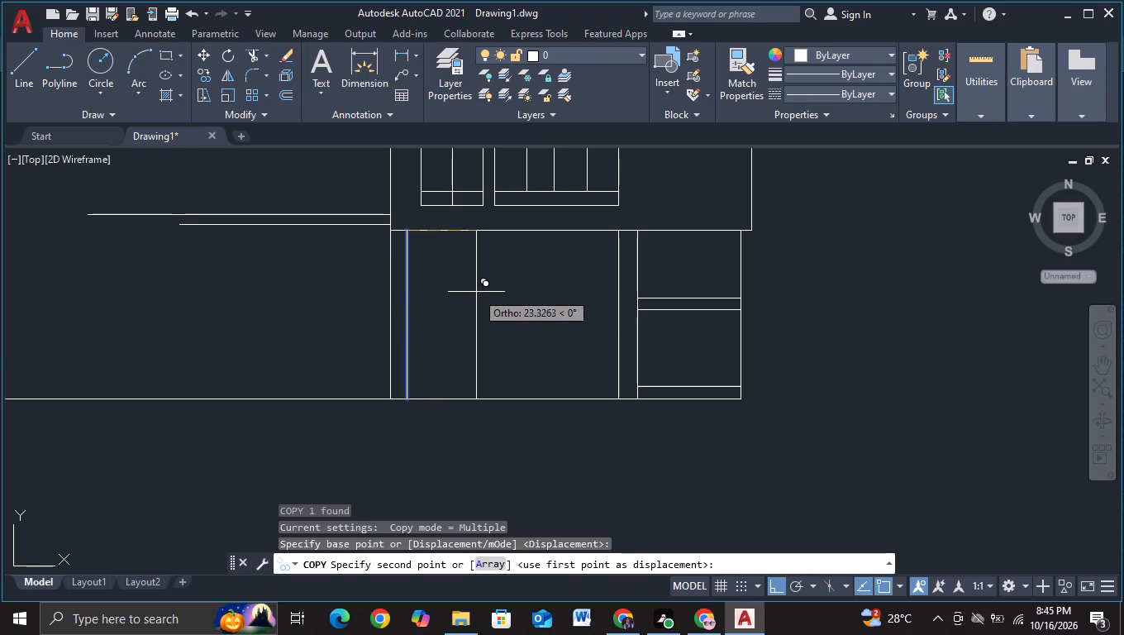
left_click(476, 292)
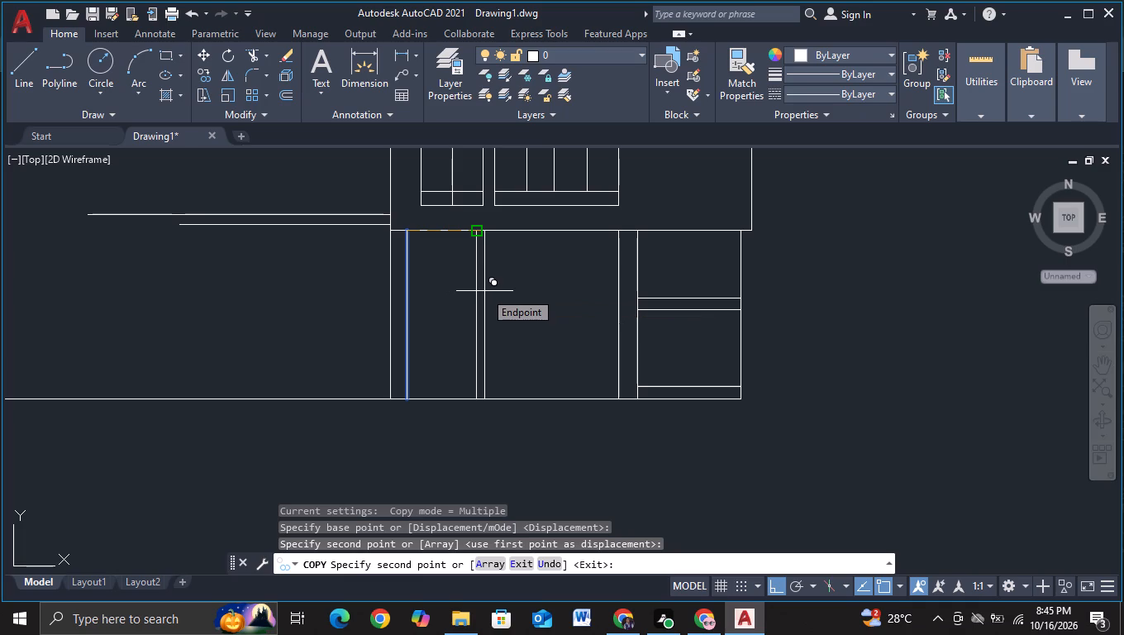
key("F3")
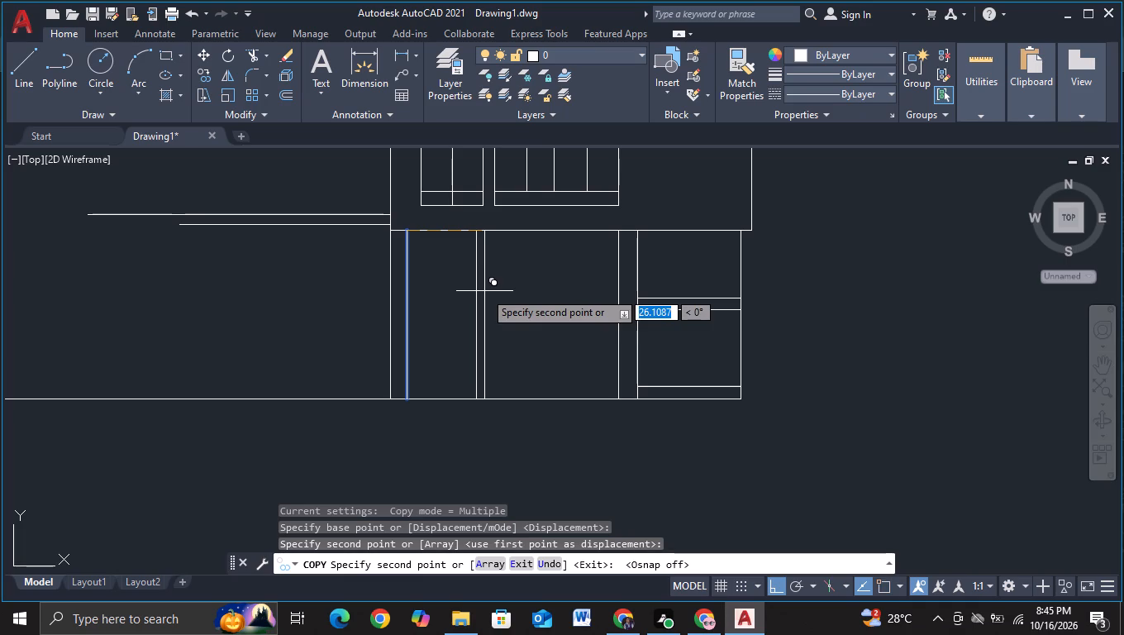
left_click(487, 291)
key("Escape")
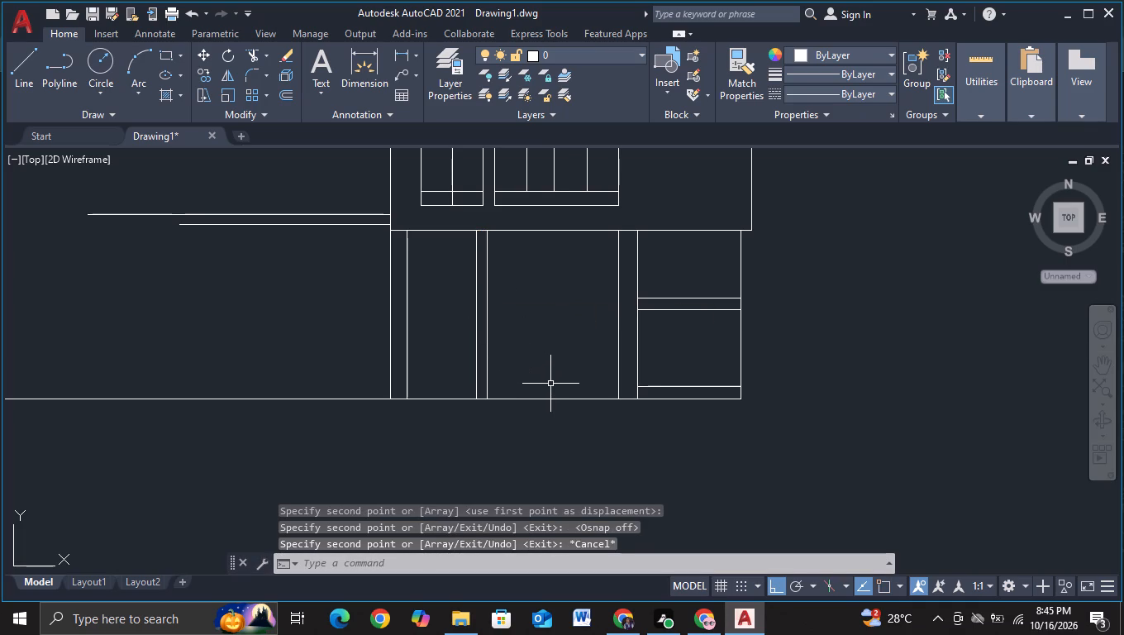
Move the rightmost ground-floor support line about 10 units to the right, past the tower block's edge.
scroll(552, 391, "down", 2)
middle_click_drag(591, 434, 598, 419)
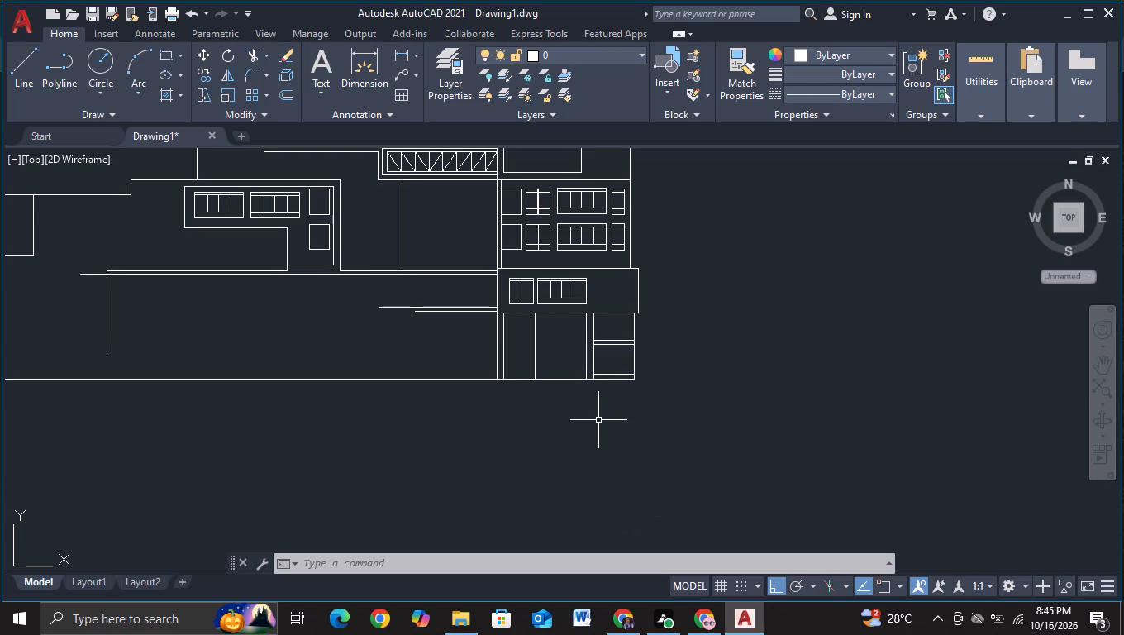
scroll(598, 420, "up", 1)
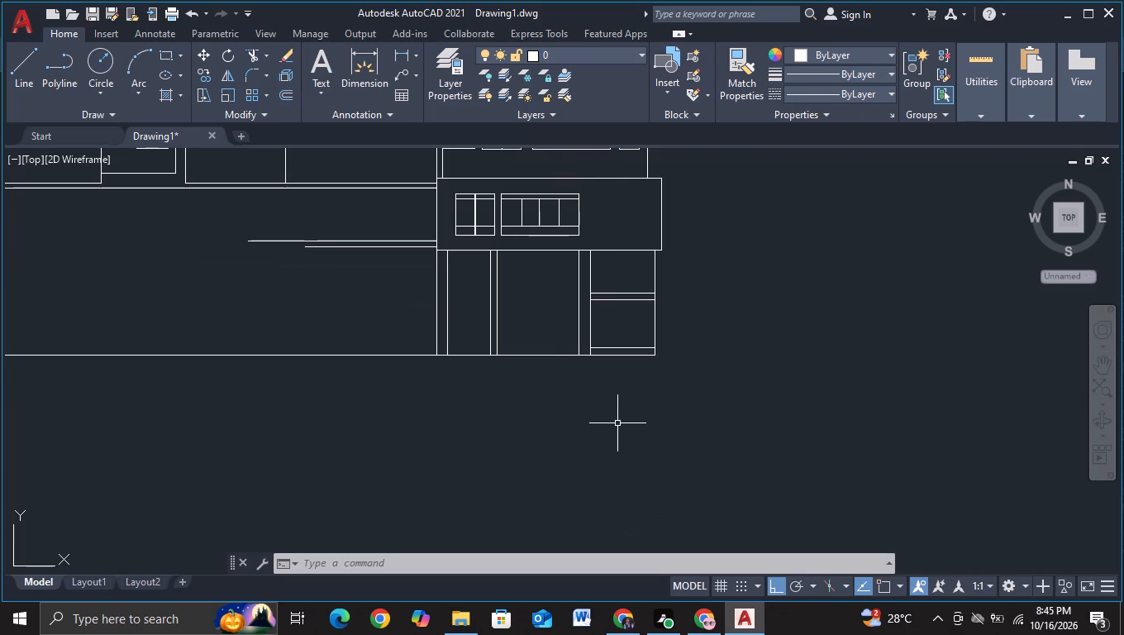
left_click(656, 332)
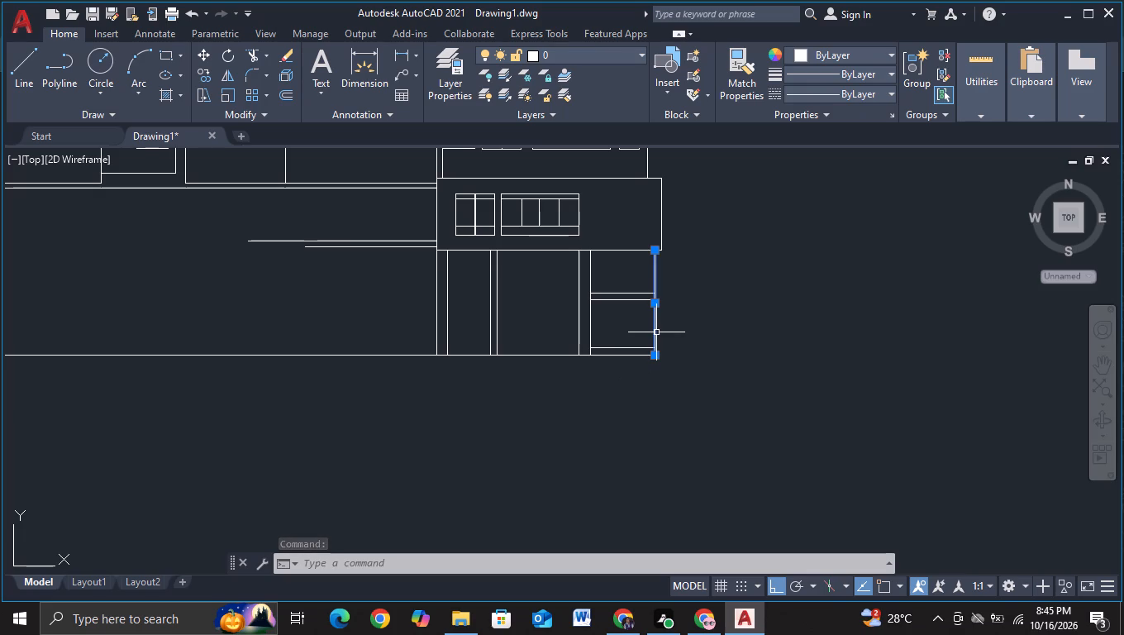
key("m")
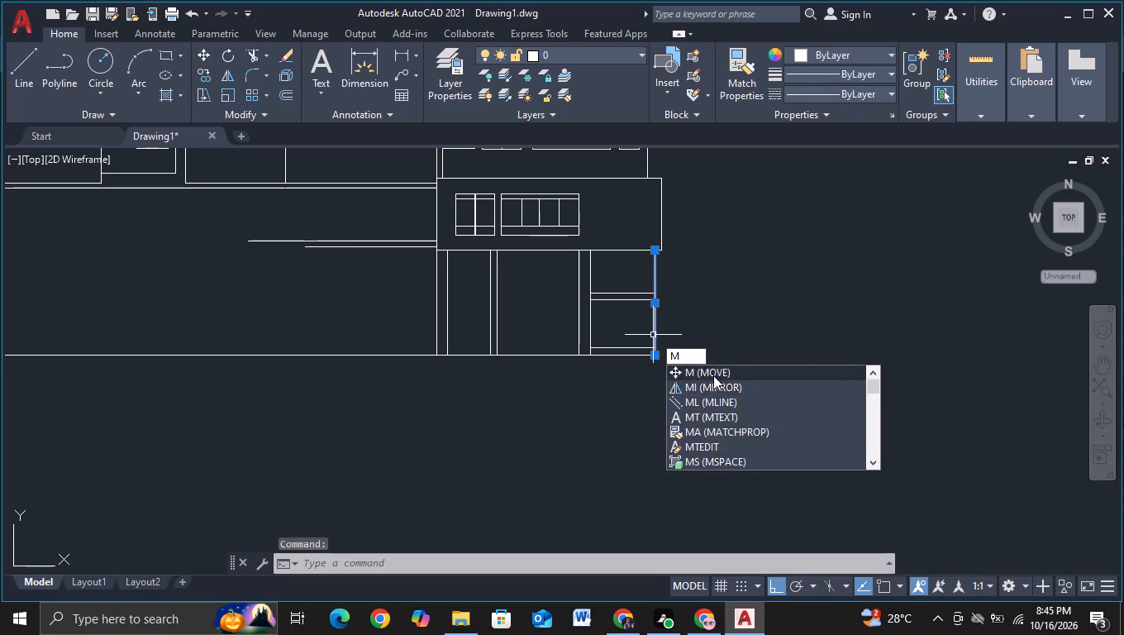
left_click(713, 375)
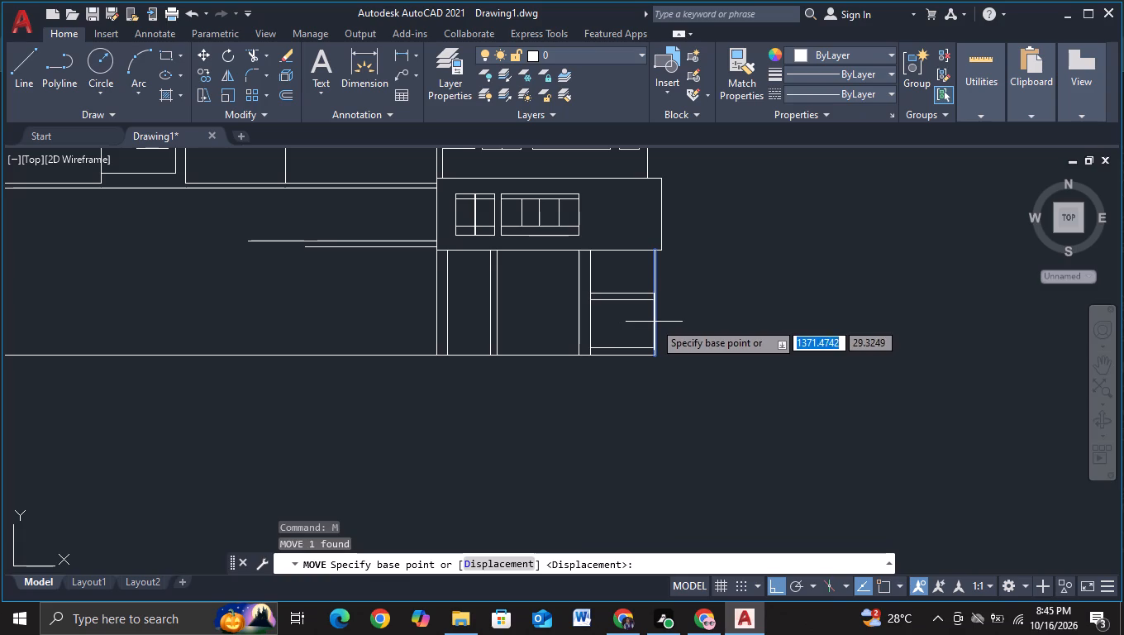
left_click(654, 322)
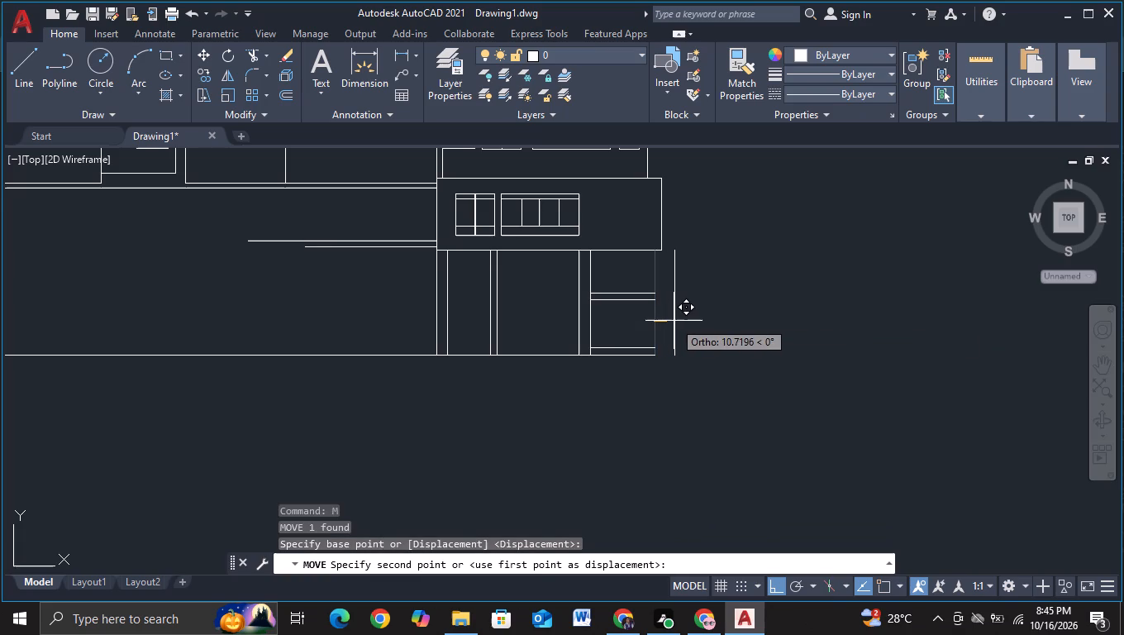
left_click(673, 321)
key("Escape")
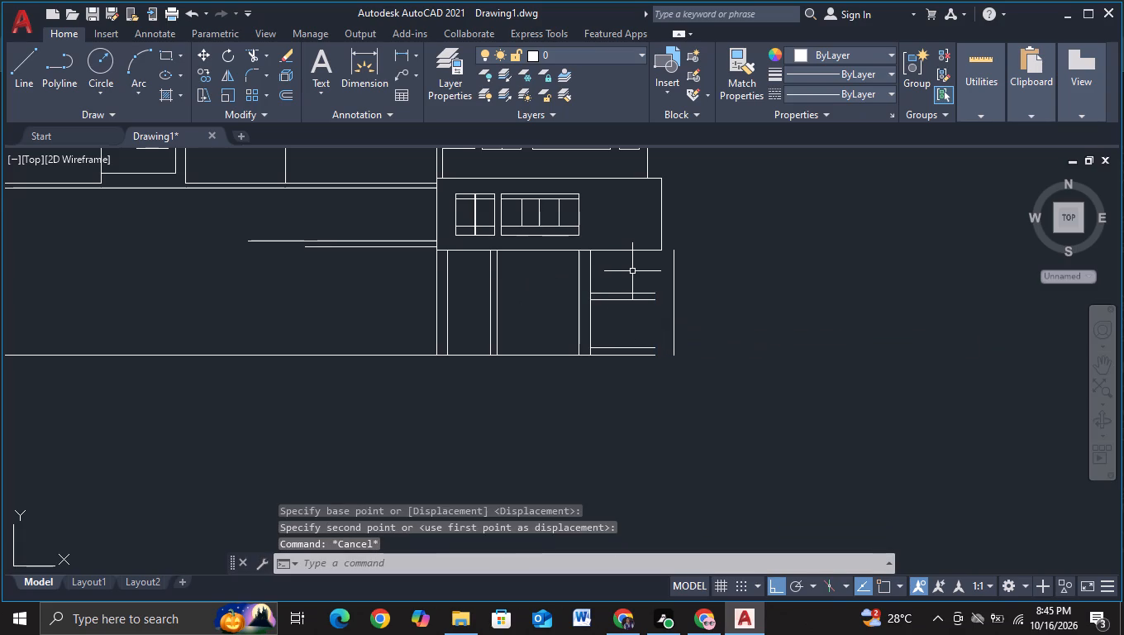
Extend the tower block's bottom edge, the ground line and the three horizontal band lines to the moved support line.
key("e")
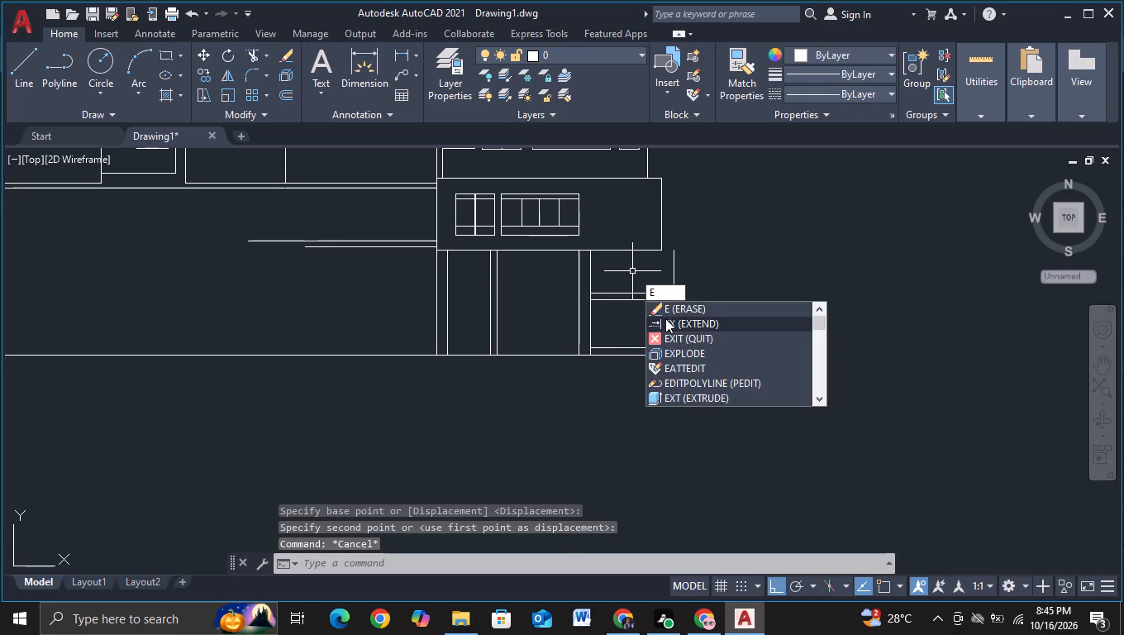
left_click(665, 318)
left_click(662, 253)
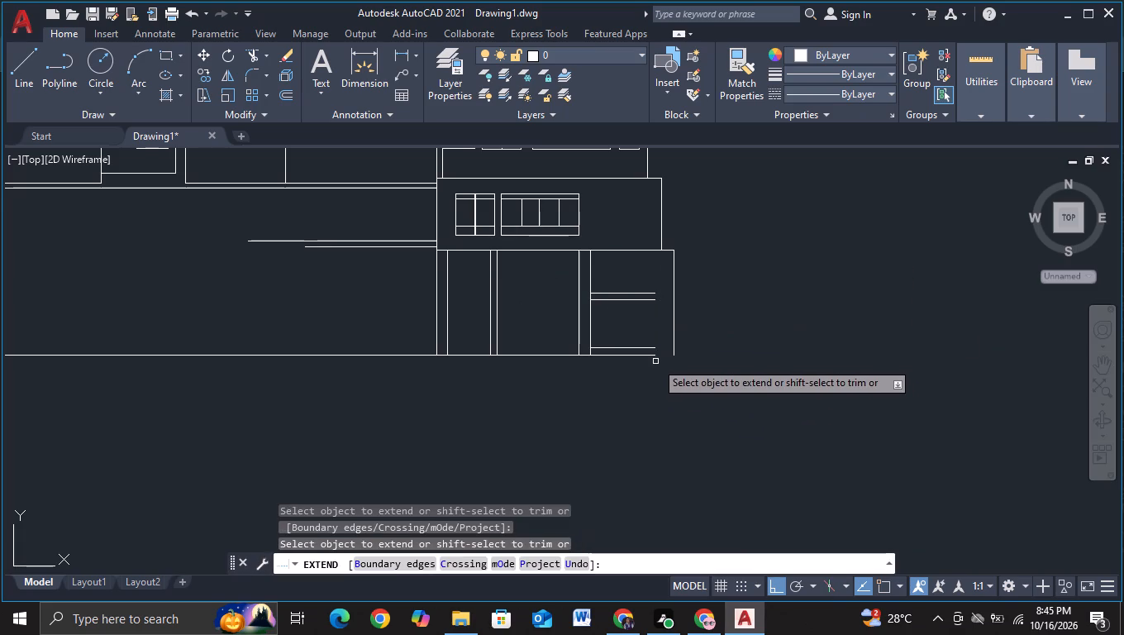
left_click(655, 358)
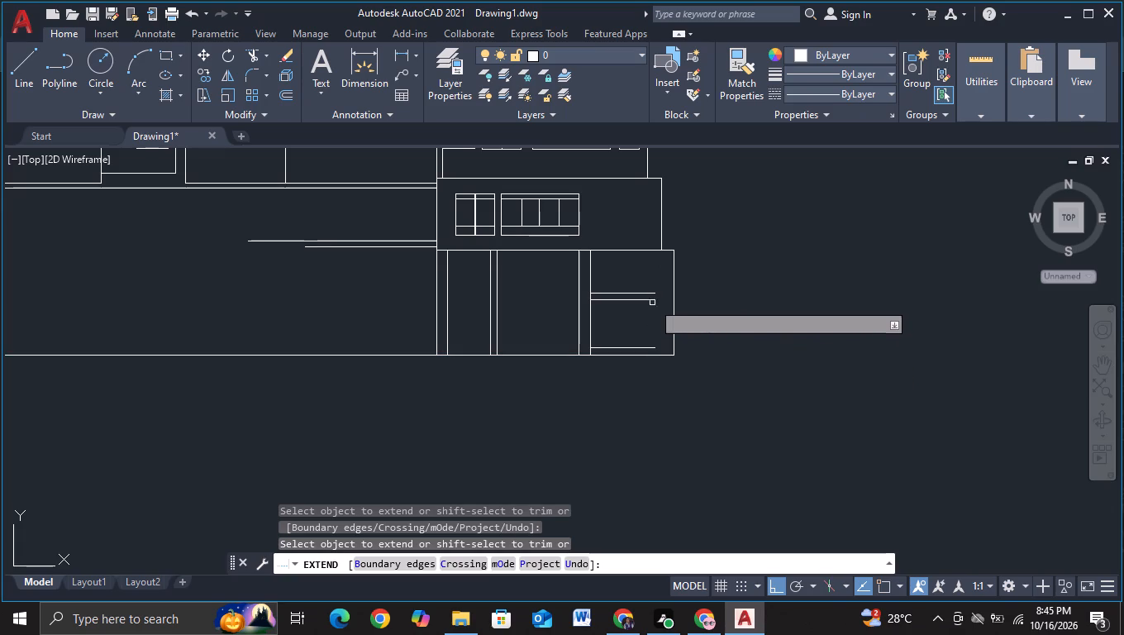
left_click_drag(649, 285, 650, 365)
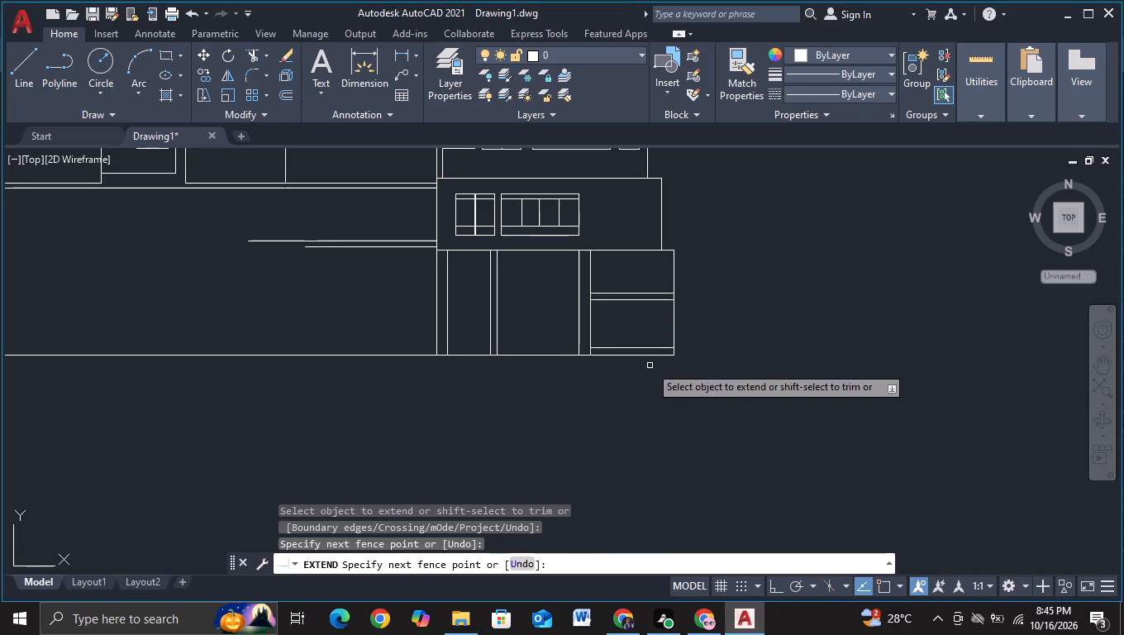
key("Escape")
With object snap on, draw a vertical from below the ground line's left part up to terrace level, continuing about 220 units right to the terrace line's end.
scroll(708, 418, "down", 1)
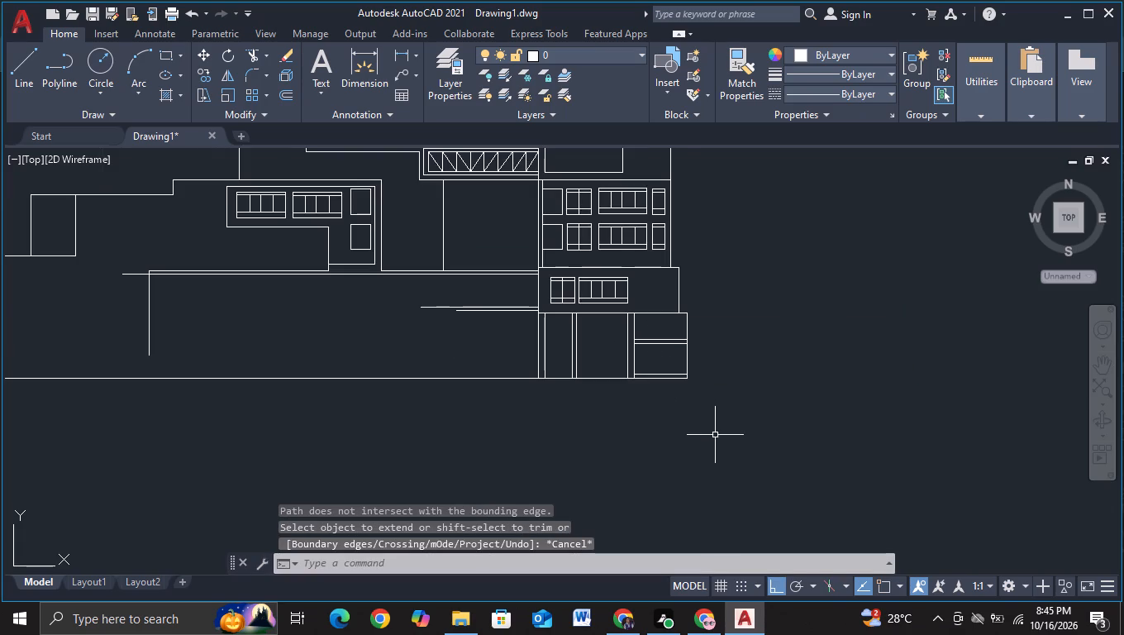
middle_click_drag(715, 435, 734, 370)
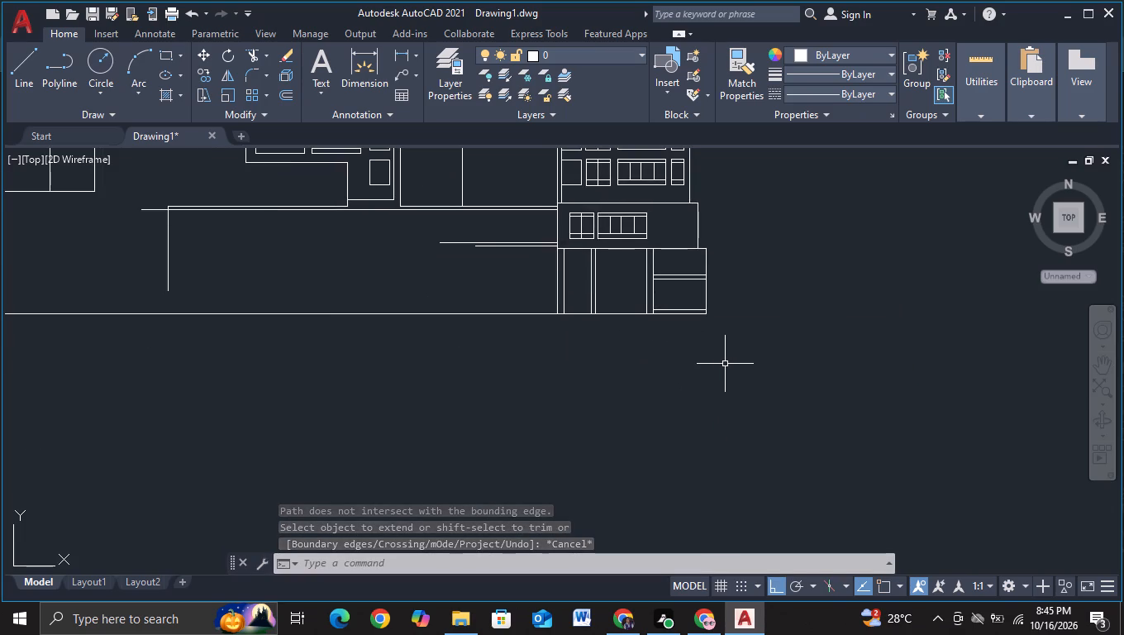
middle_click_drag(725, 364, 844, 423)
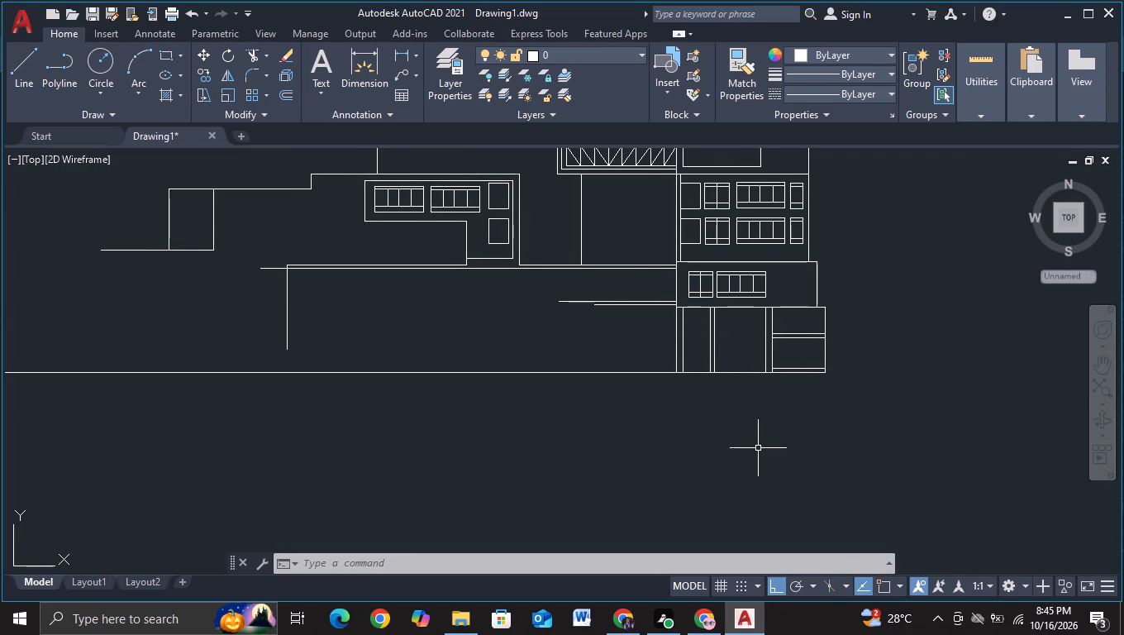
middle_click_drag(474, 418, 715, 438)
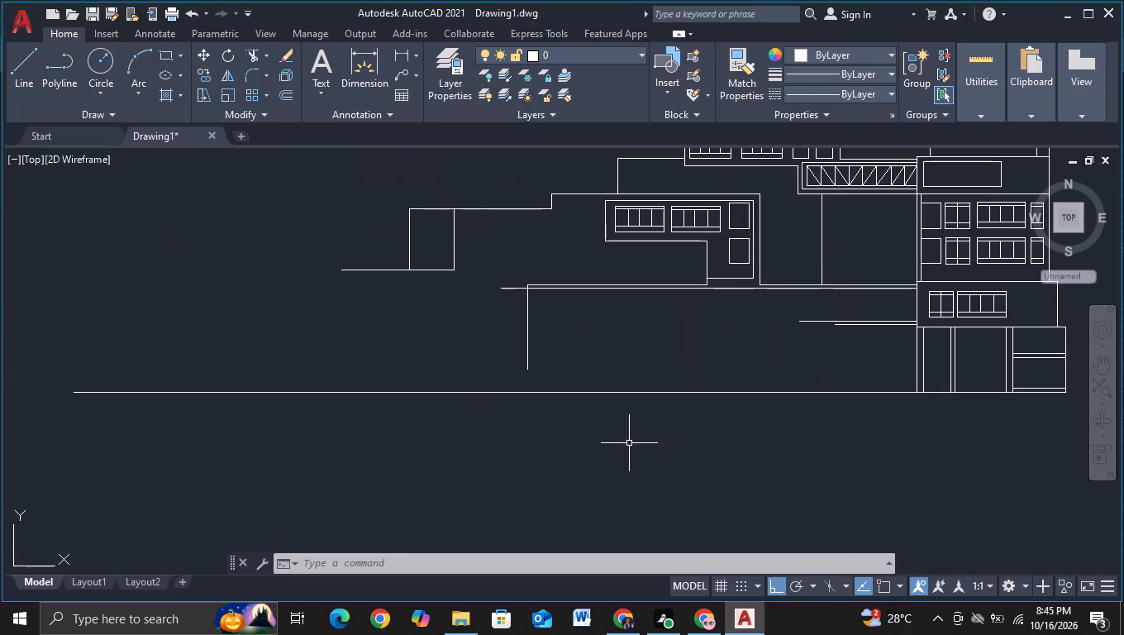
middle_click_drag(430, 350, 389, 363)
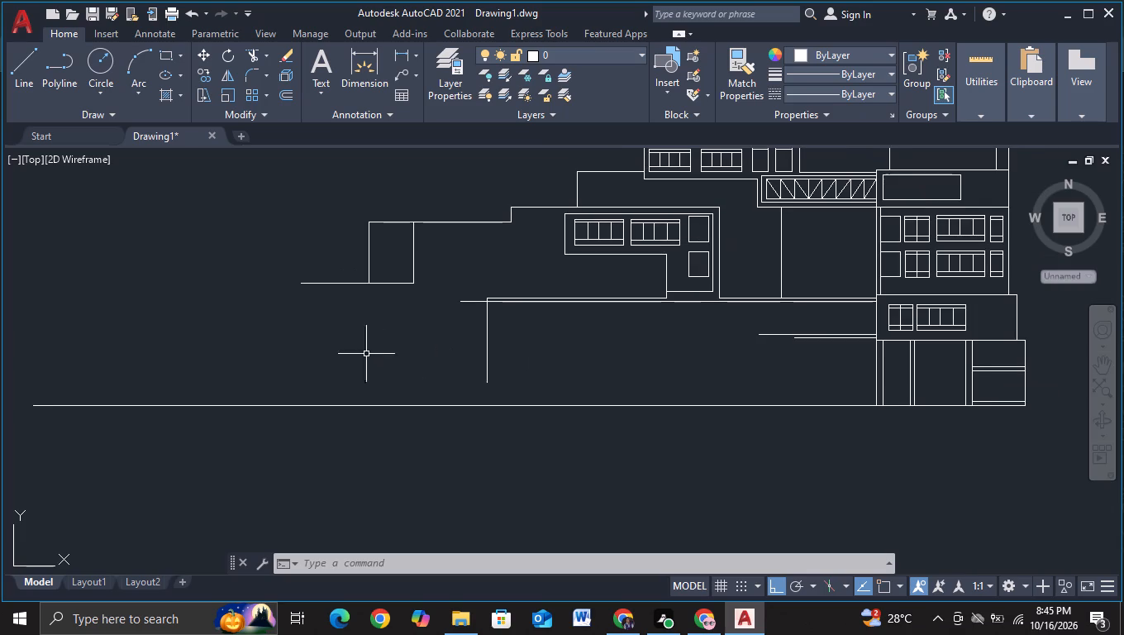
left_click(11, 79)
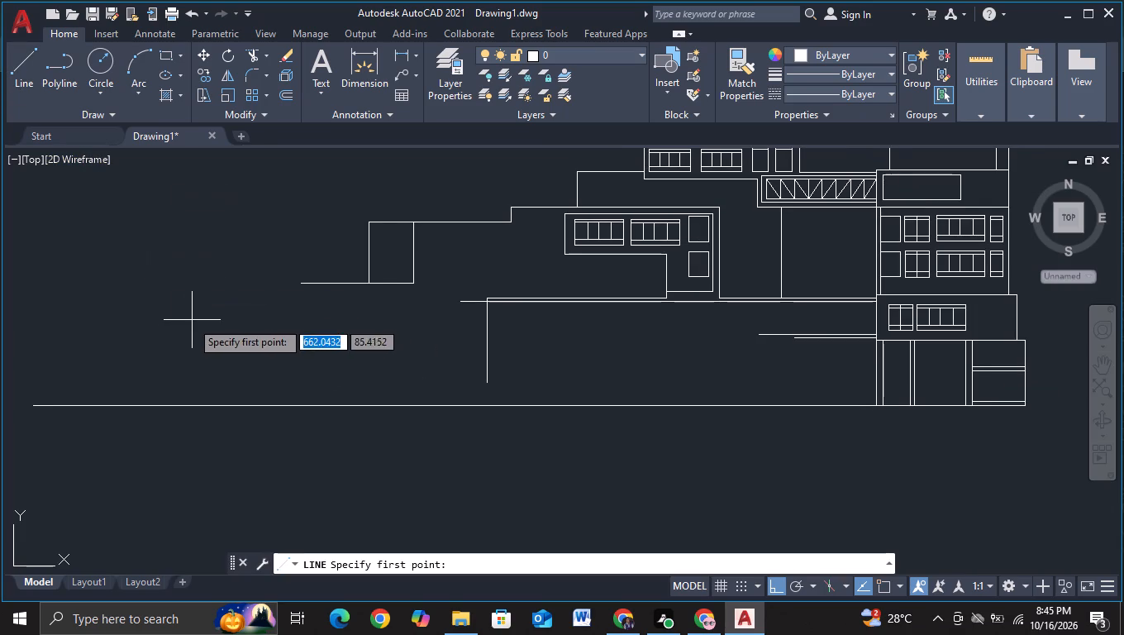
left_click_drag(206, 429, 207, 400)
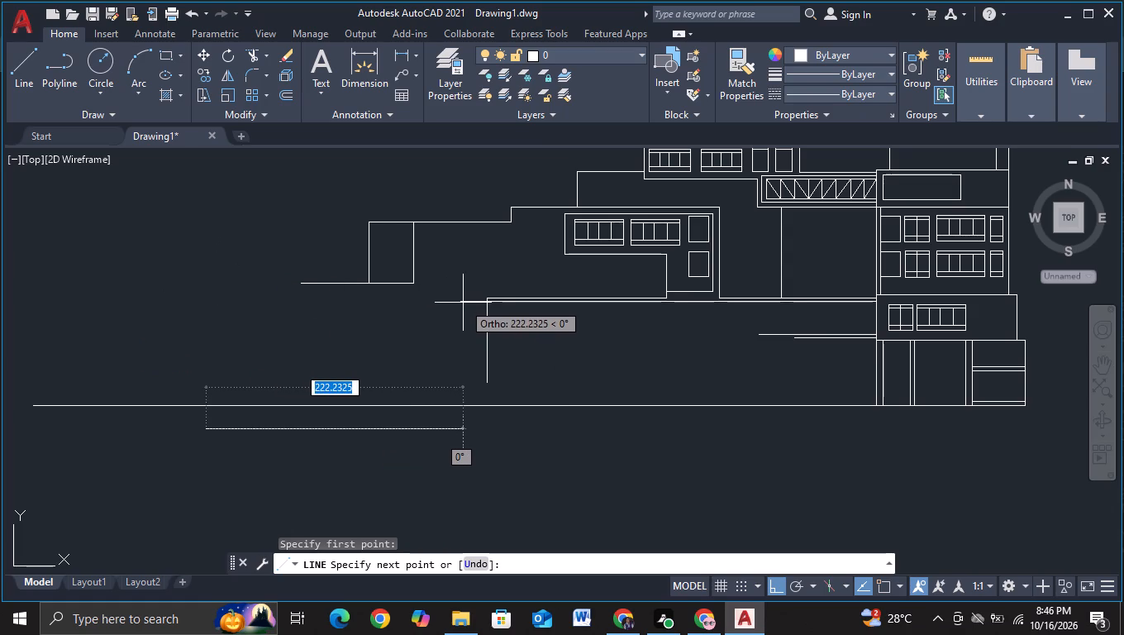
key("F3")
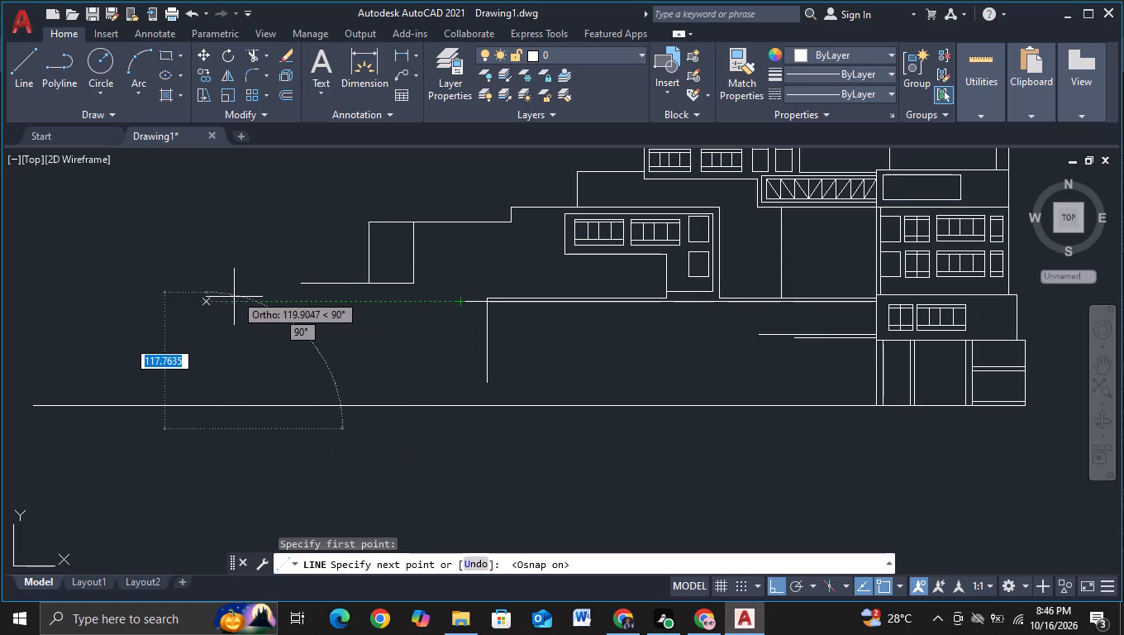
left_click(203, 303)
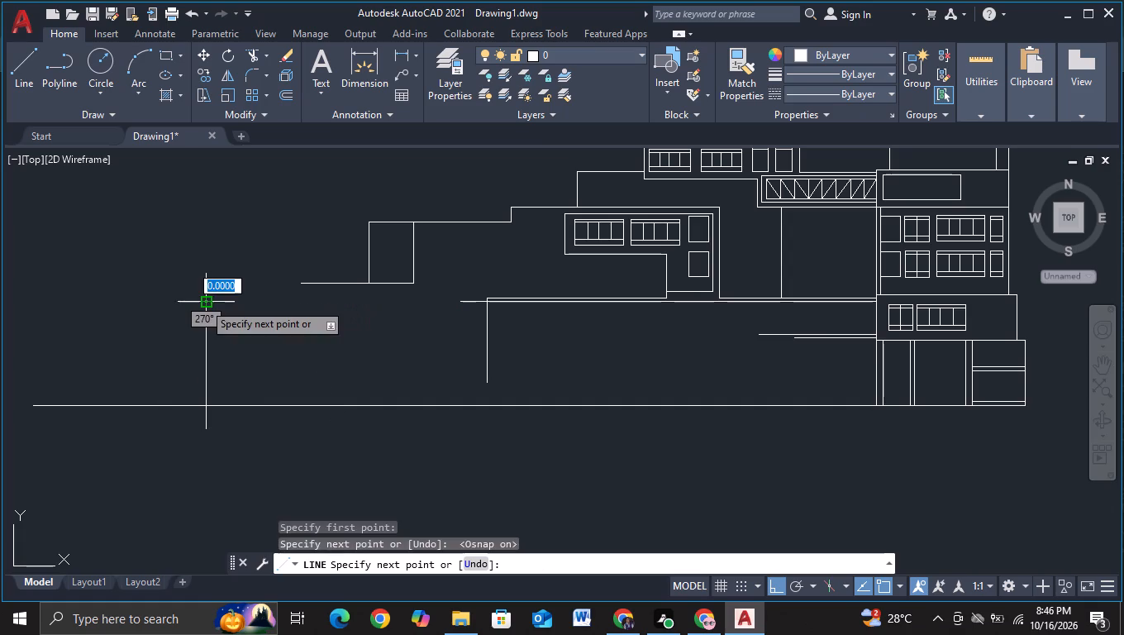
left_click(464, 304)
key("Escape")
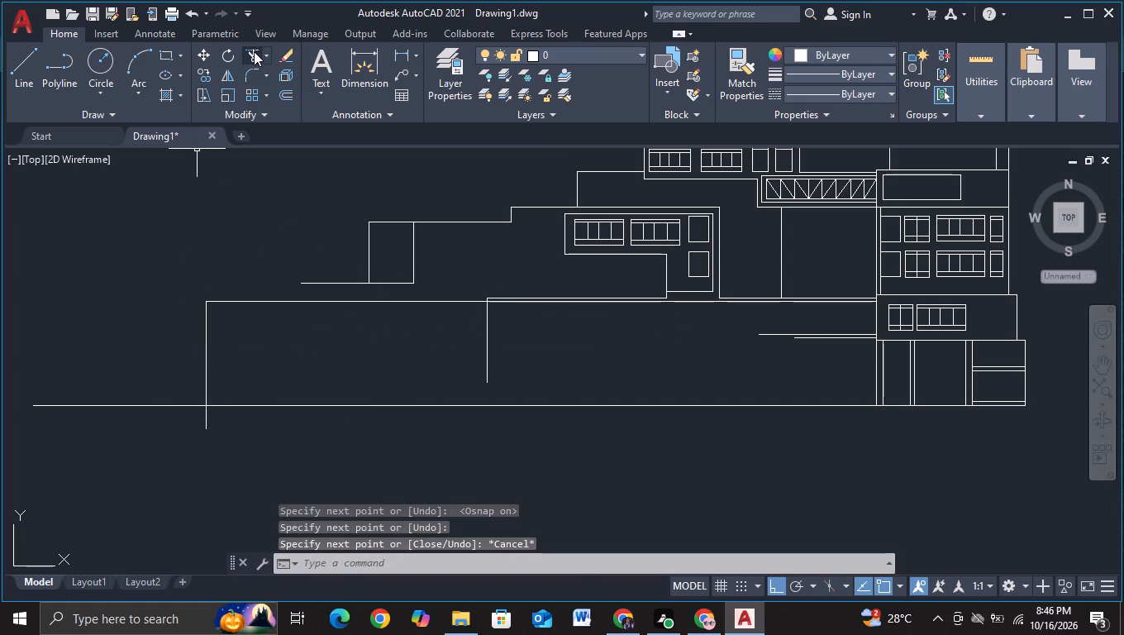
Trim away the unfinished vertical line hanging below the long terrace line.
left_click(254, 51)
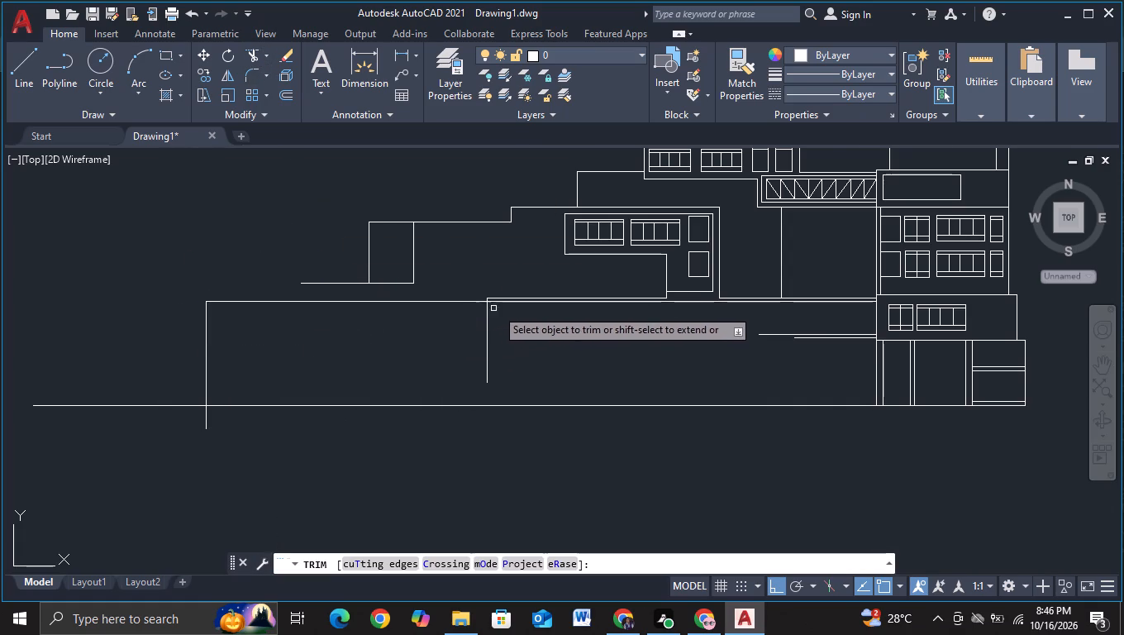
scroll(498, 308, "up", 1)
left_click_drag(441, 348, 514, 346)
scroll(515, 346, "down", 2)
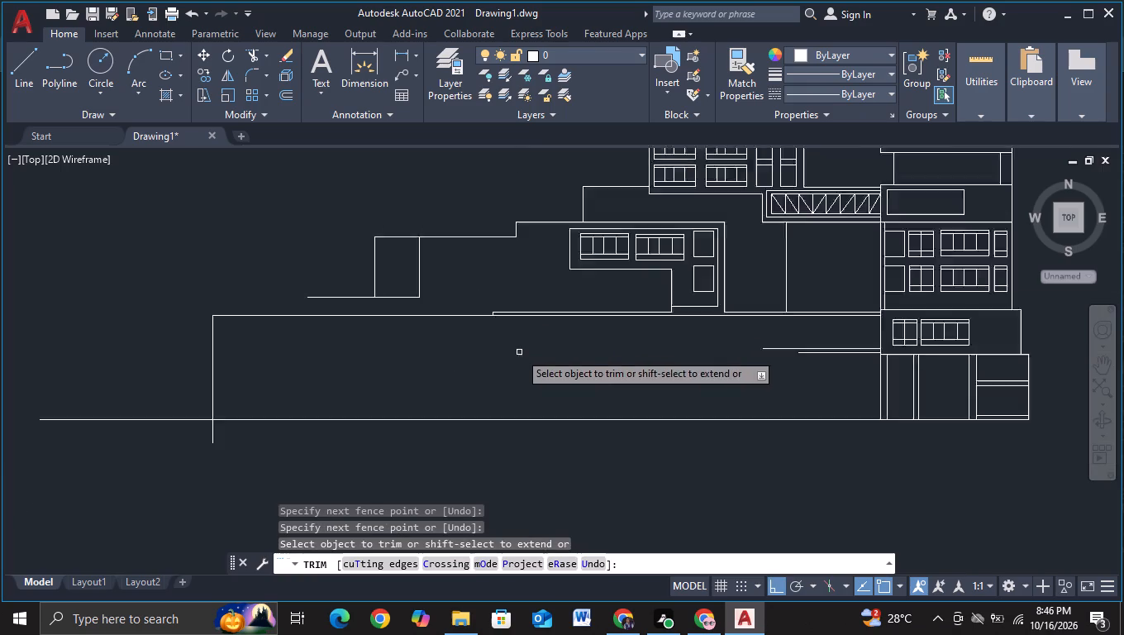
middle_click_drag(580, 356, 597, 370)
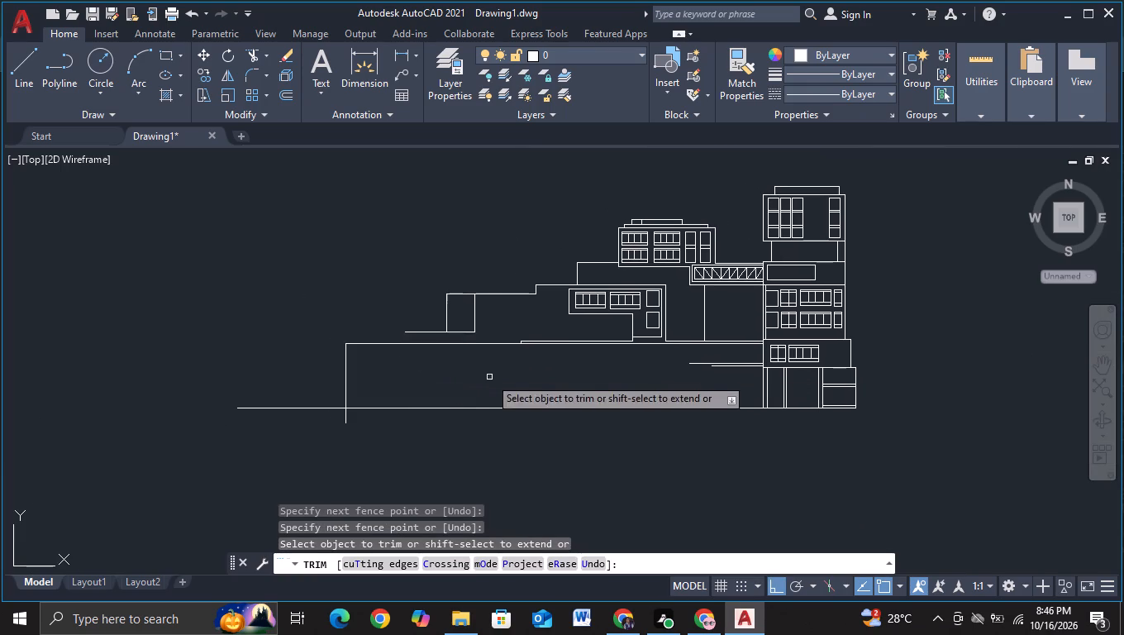
middle_click_drag(471, 371, 513, 380)
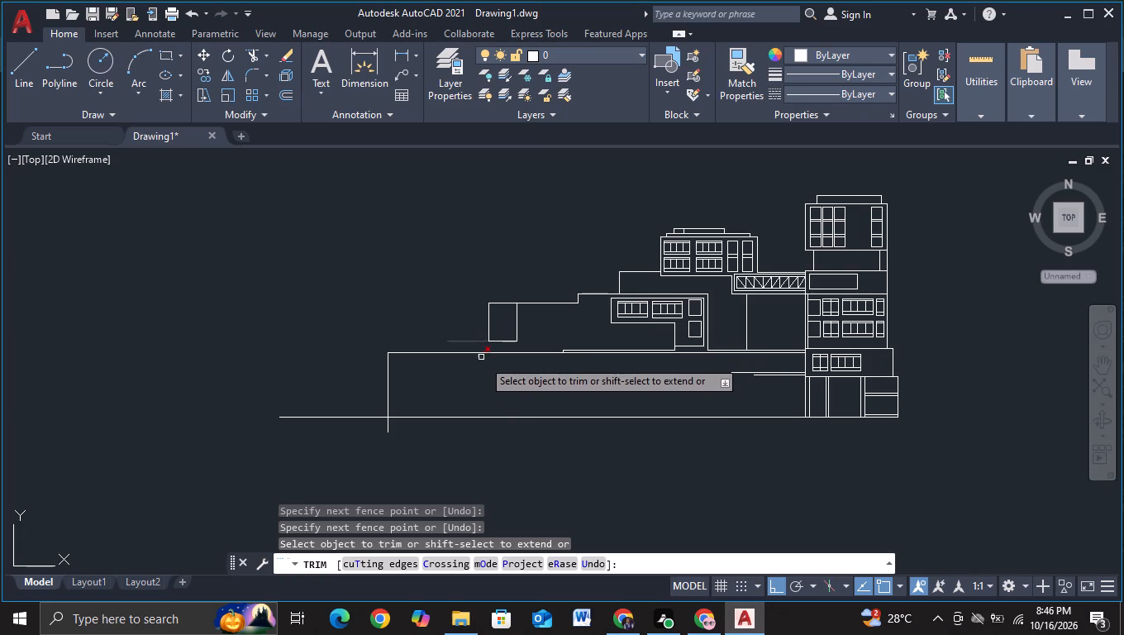
key("Escape")
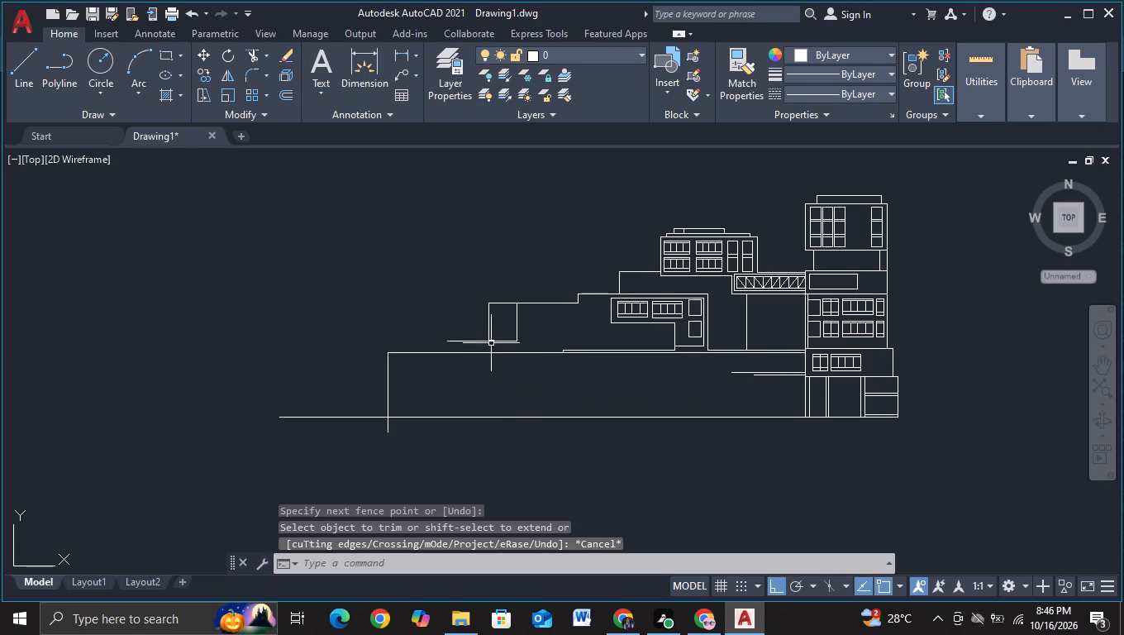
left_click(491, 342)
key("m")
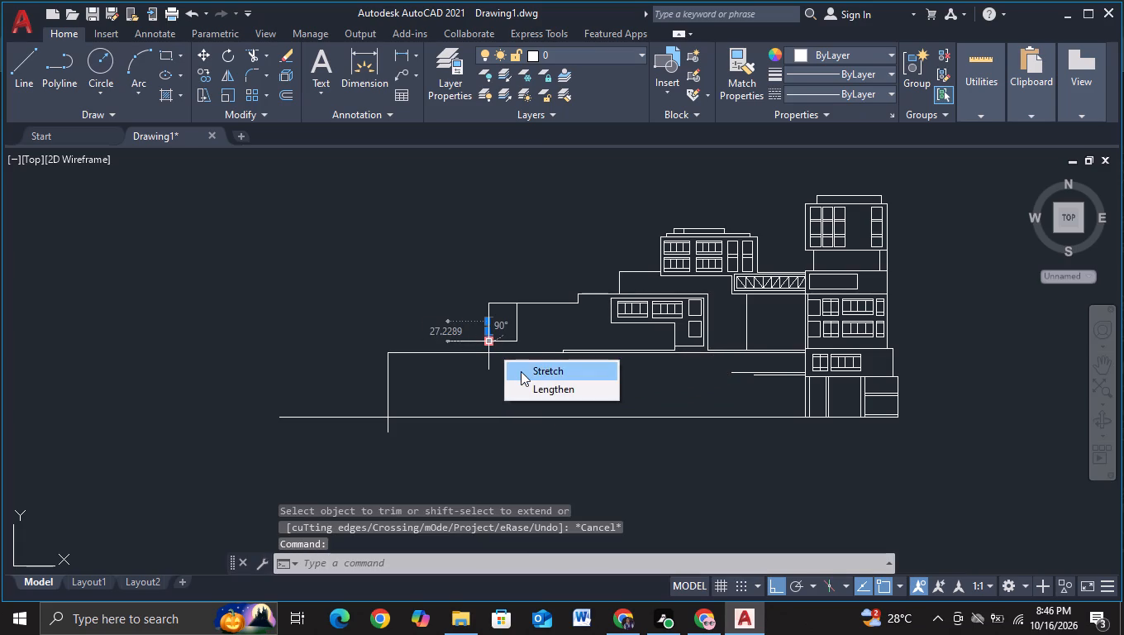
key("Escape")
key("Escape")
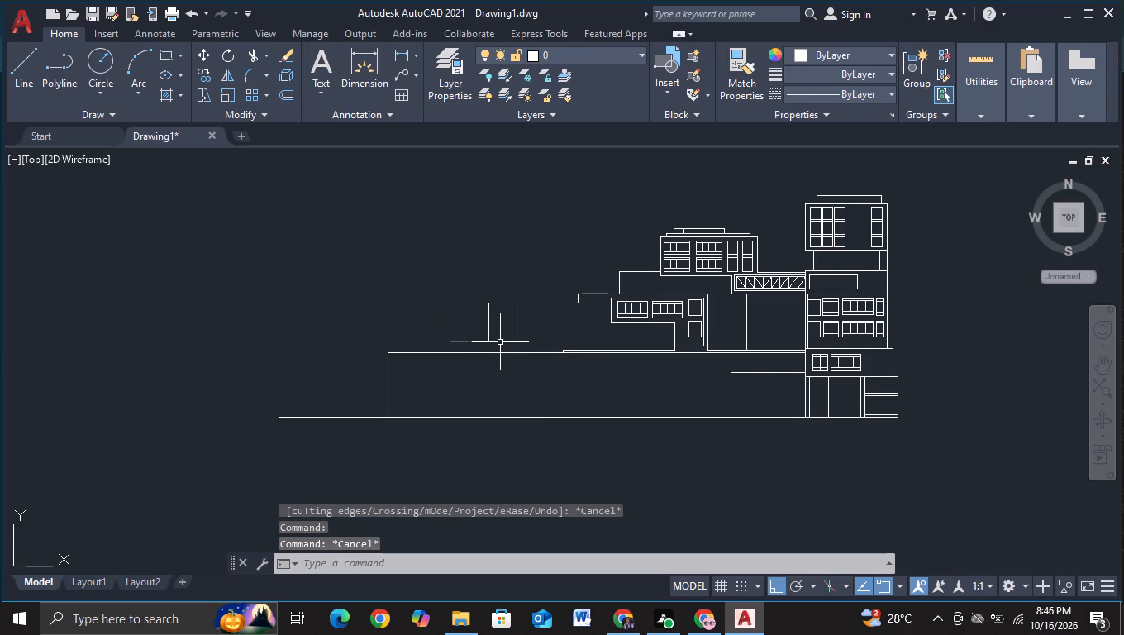
Move the horizontal line at the base of the small left box up about 25 units.
left_click(500, 341)
key("n")
key("BackSpace")
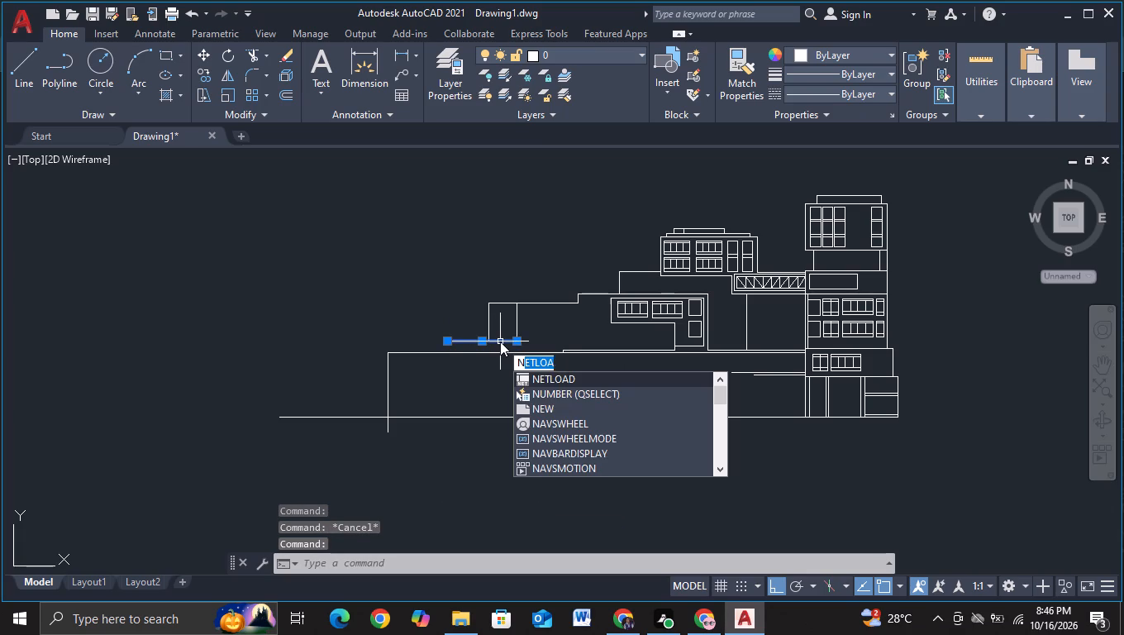
key("m")
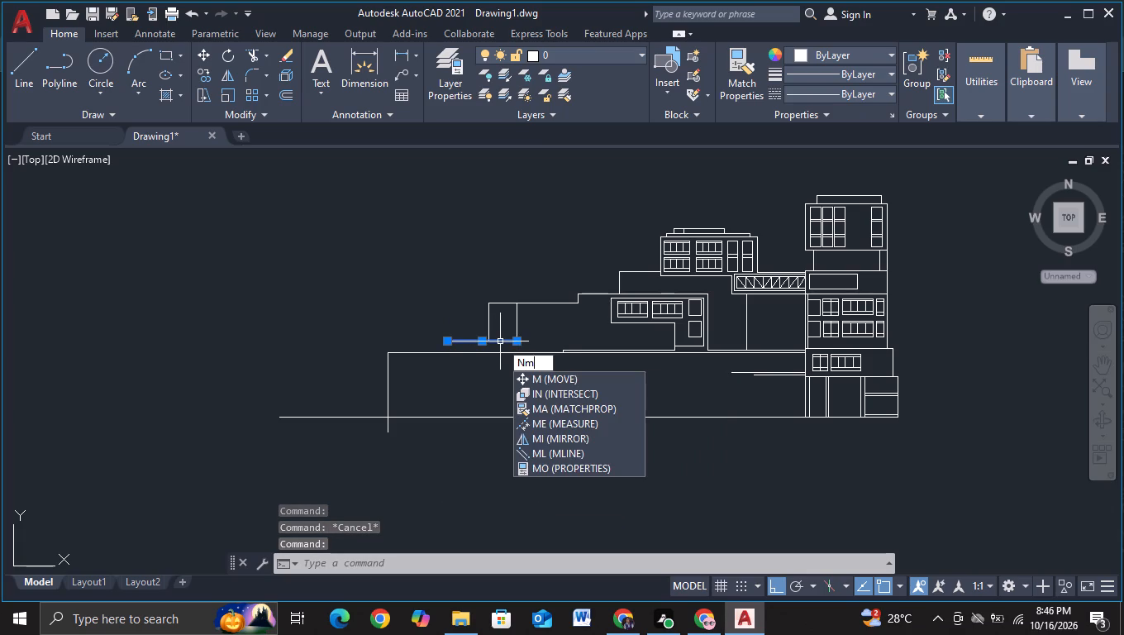
left_click(536, 379)
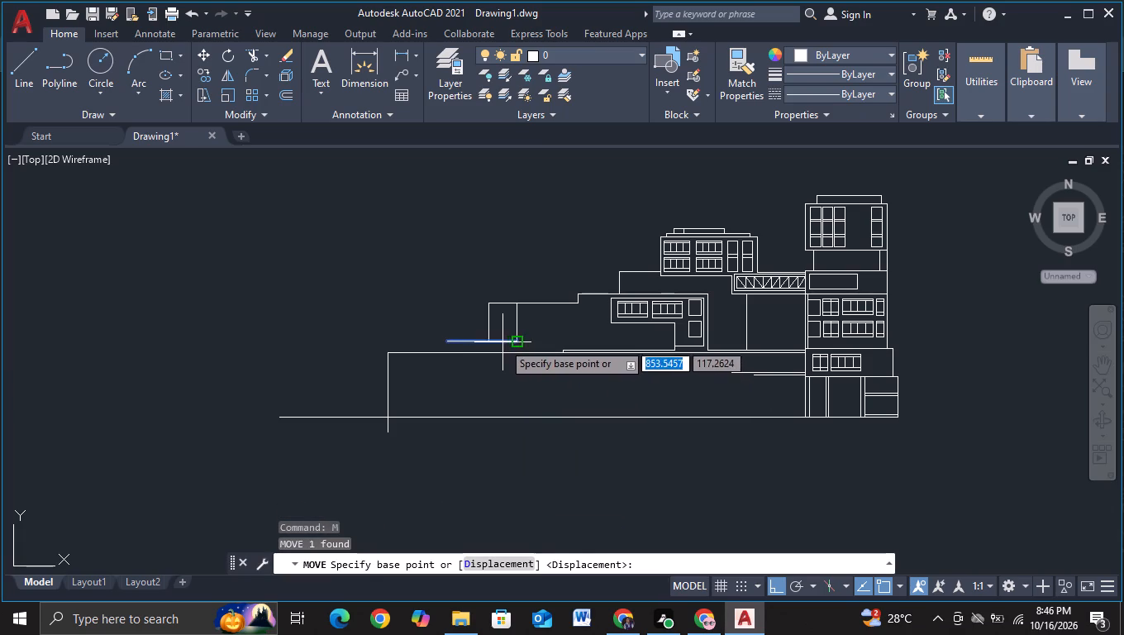
left_click(502, 342)
scroll(503, 333, "up", 2)
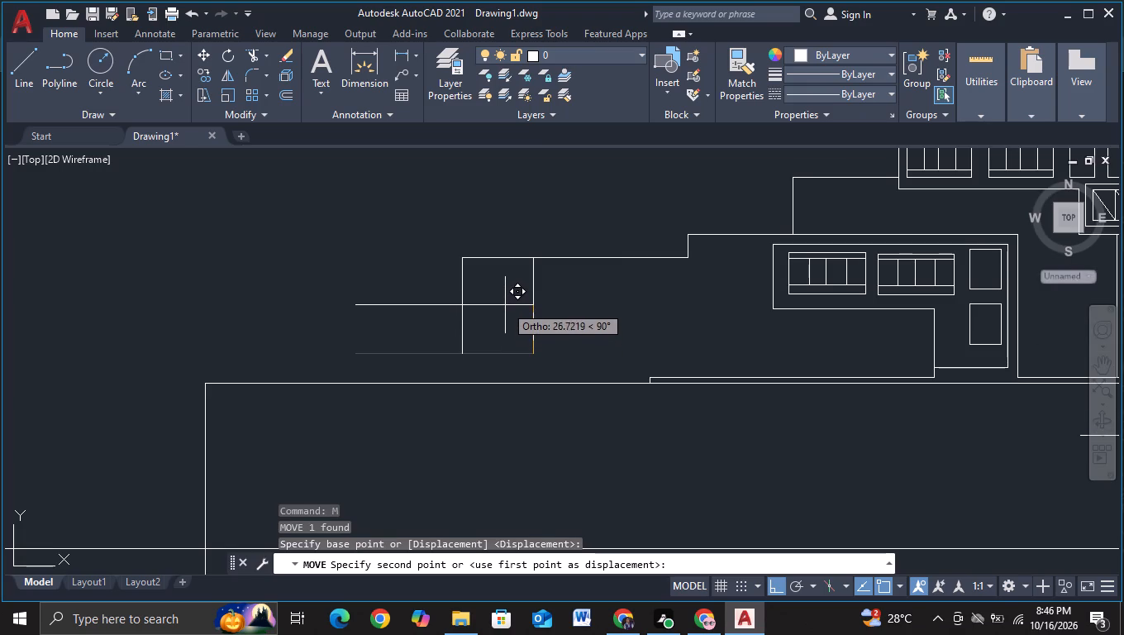
left_click(505, 308)
scroll(526, 346, "down", 1)
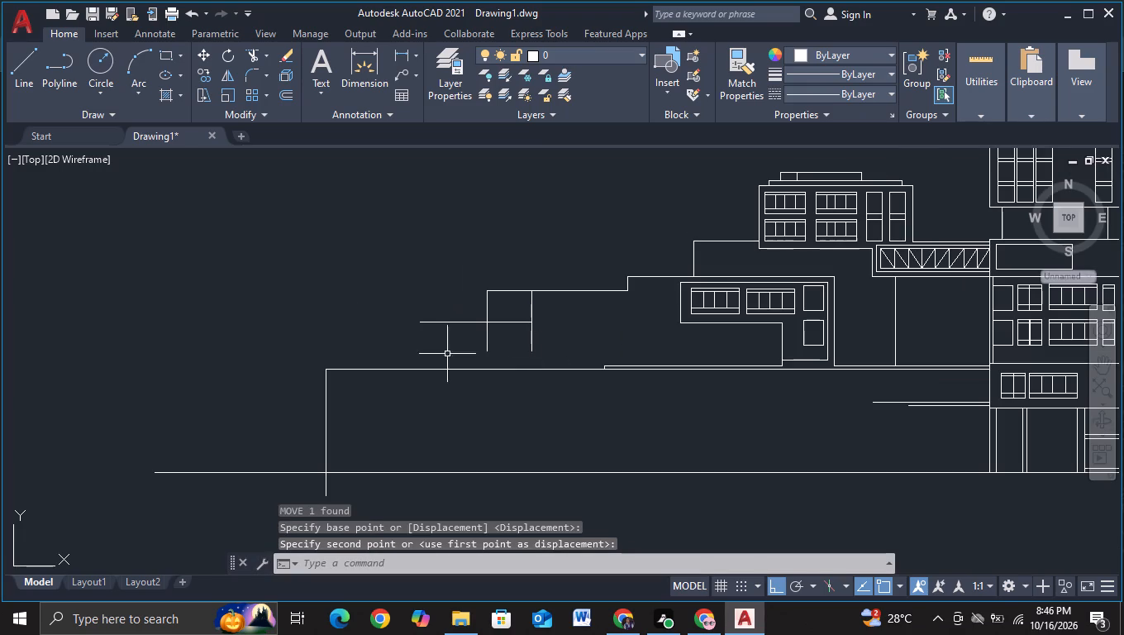
Trim the small box's two vertical sides below the raised horizontal line.
left_click(250, 55)
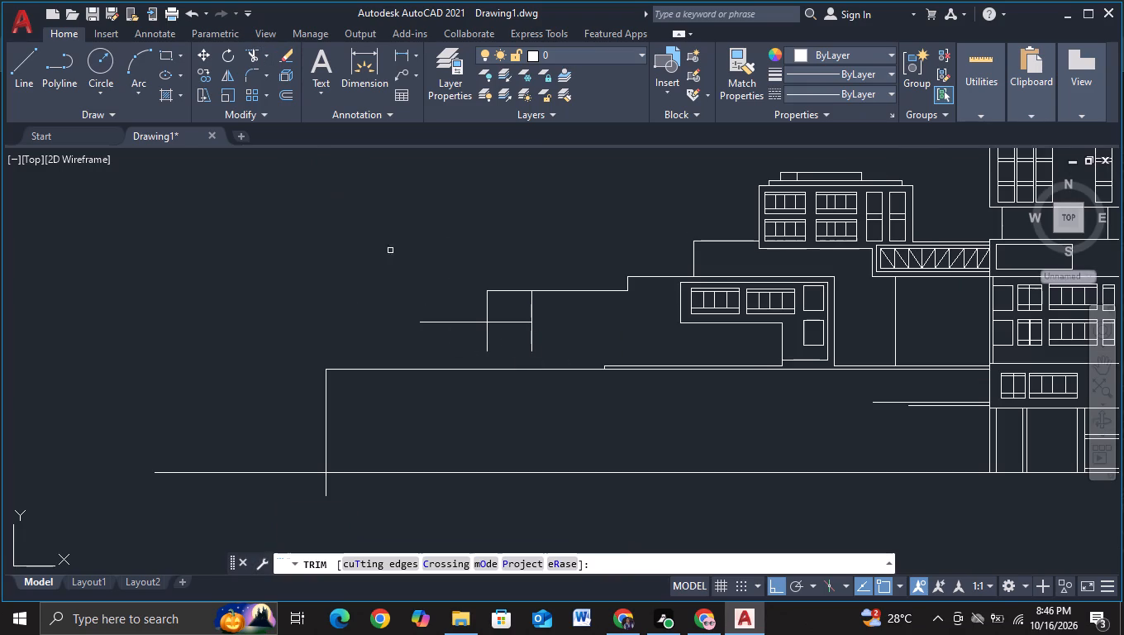
left_click_drag(541, 327, 421, 332)
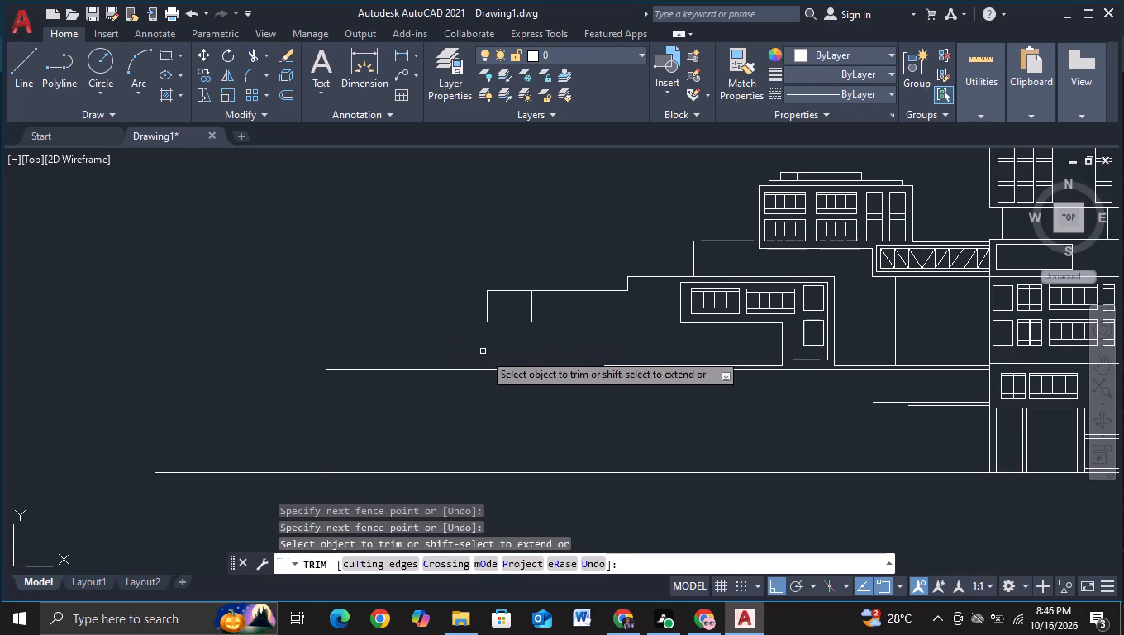
Draw a horizontal line leftward from the lower-left corner of the L-shaped window panel, past the small box.
middle_click_drag(539, 432, 439, 414)
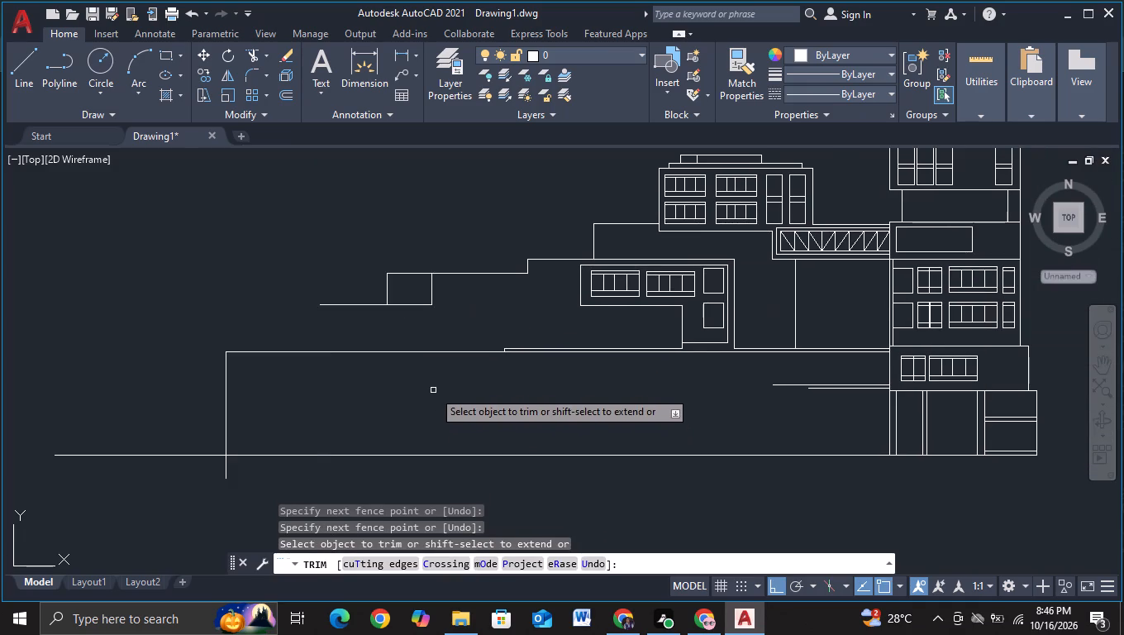
left_click(21, 91)
left_click(580, 309)
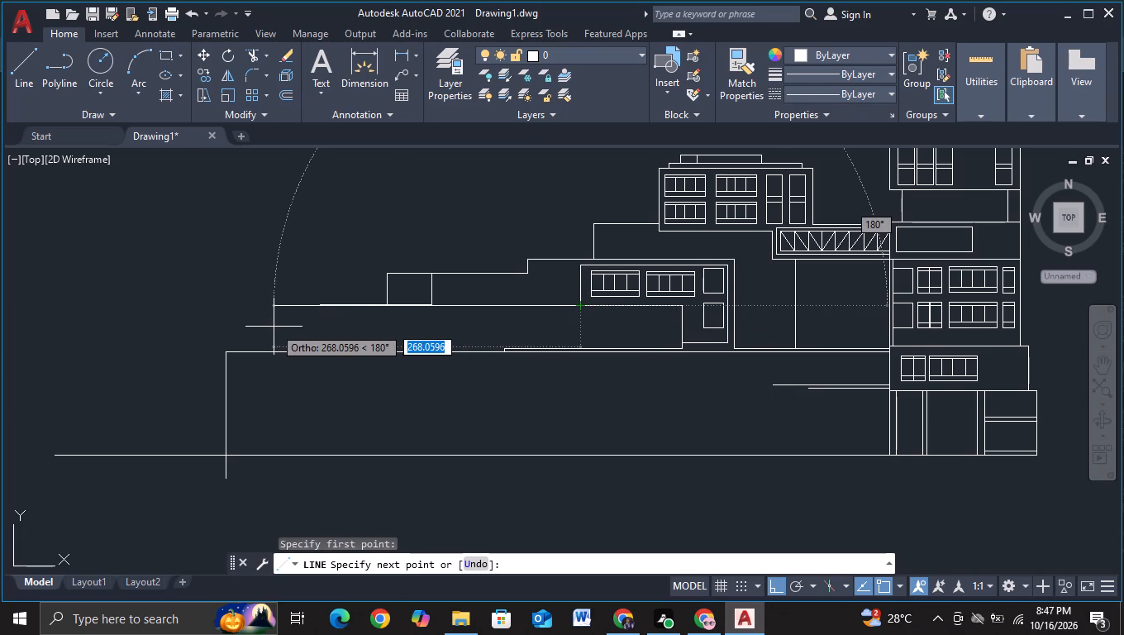
scroll(274, 327, "up", 3)
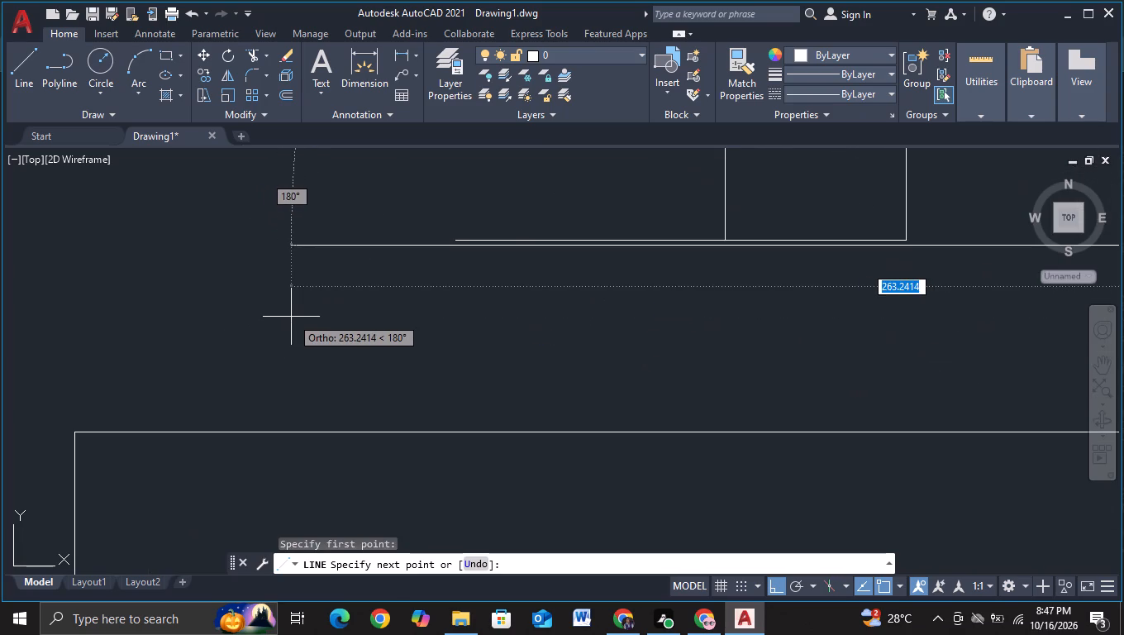
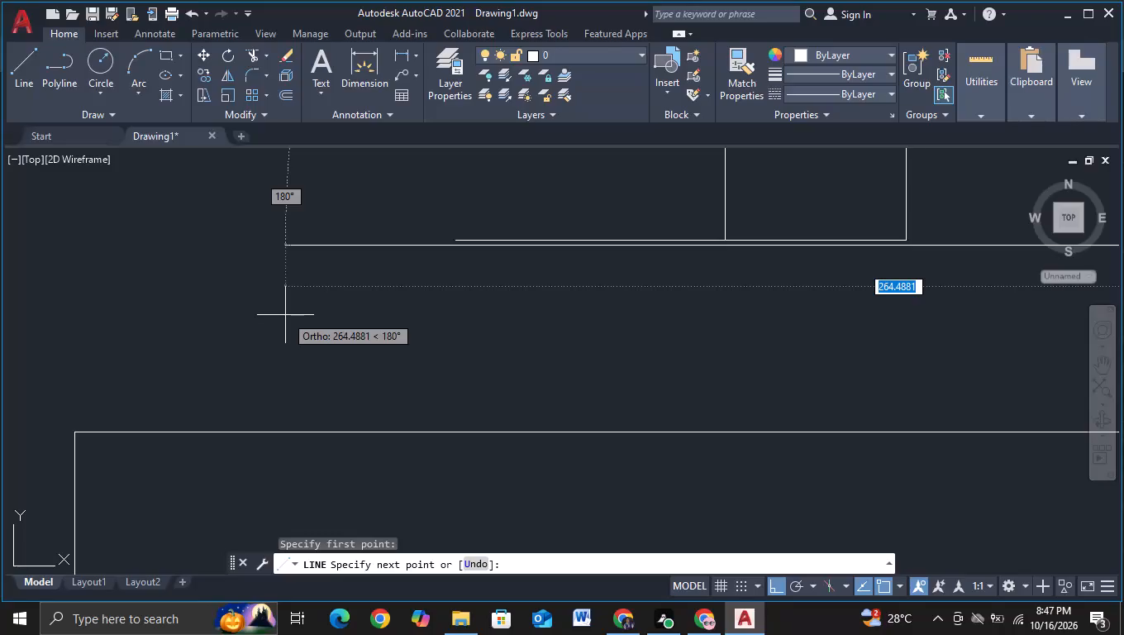
End the leftward horizontal line at about 288 units and continue it vertically down across the lower terrace line.
left_click(195, 313)
middle_click_drag(204, 442, 218, 303)
left_click(218, 388)
key("Escape")
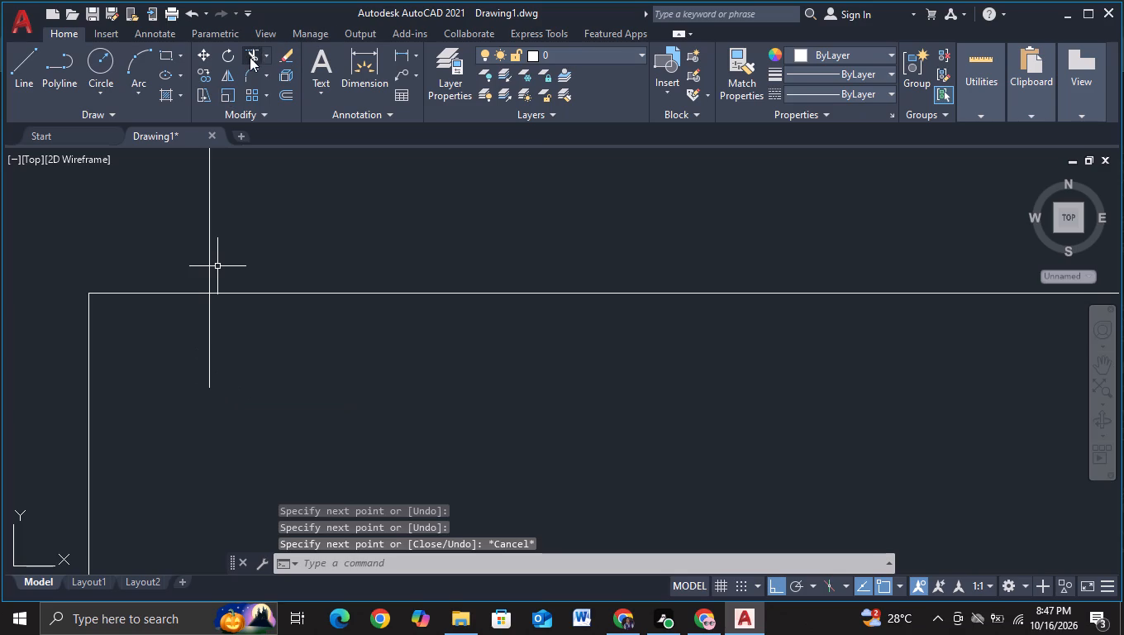
Trim the new vertical line where it hangs below the lower terrace line.
left_click(250, 57)
left_click_drag(177, 356, 323, 357)
Trim away the leftover horizontal line just above the new terrace line, both beside and beneath the small box.
scroll(323, 357, "down", 1)
middle_click_drag(425, 358, 347, 484)
scroll(425, 358, "down", 1)
scroll(430, 331, "up", 2)
scroll(425, 452, "up", 2)
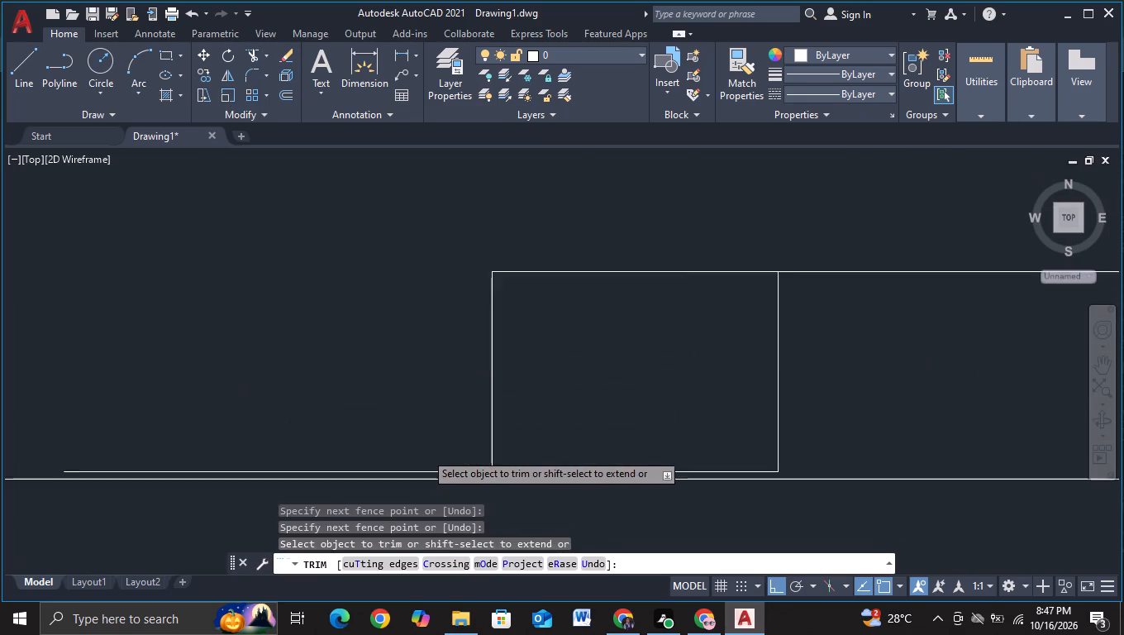
middle_click_drag(431, 443, 292, 220)
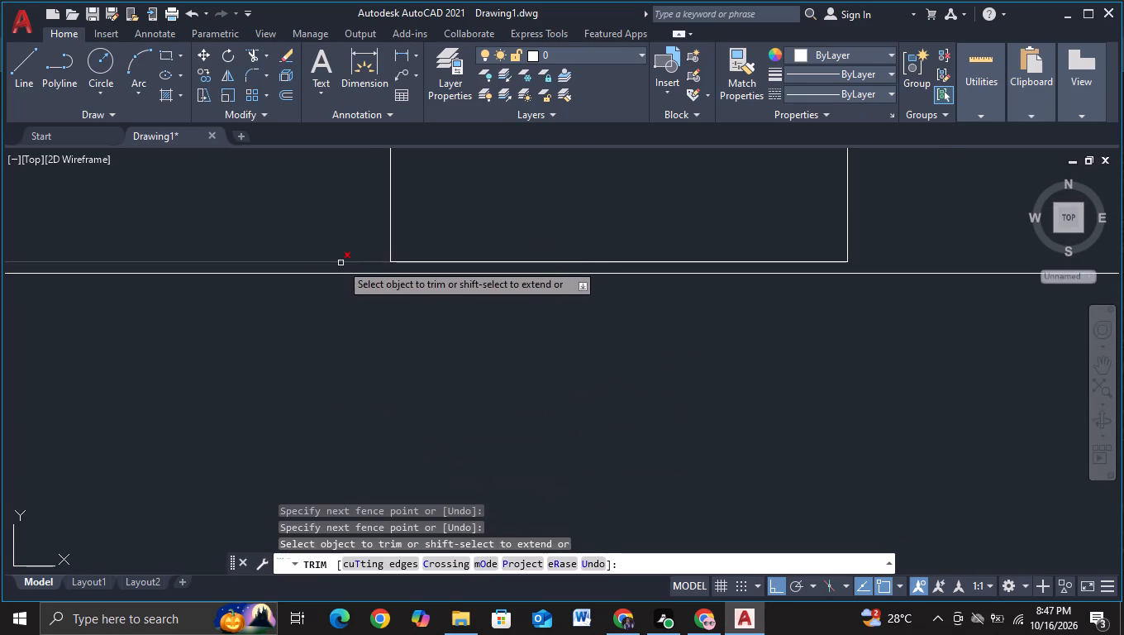
left_click(341, 263)
left_click(450, 259)
left_click(450, 270)
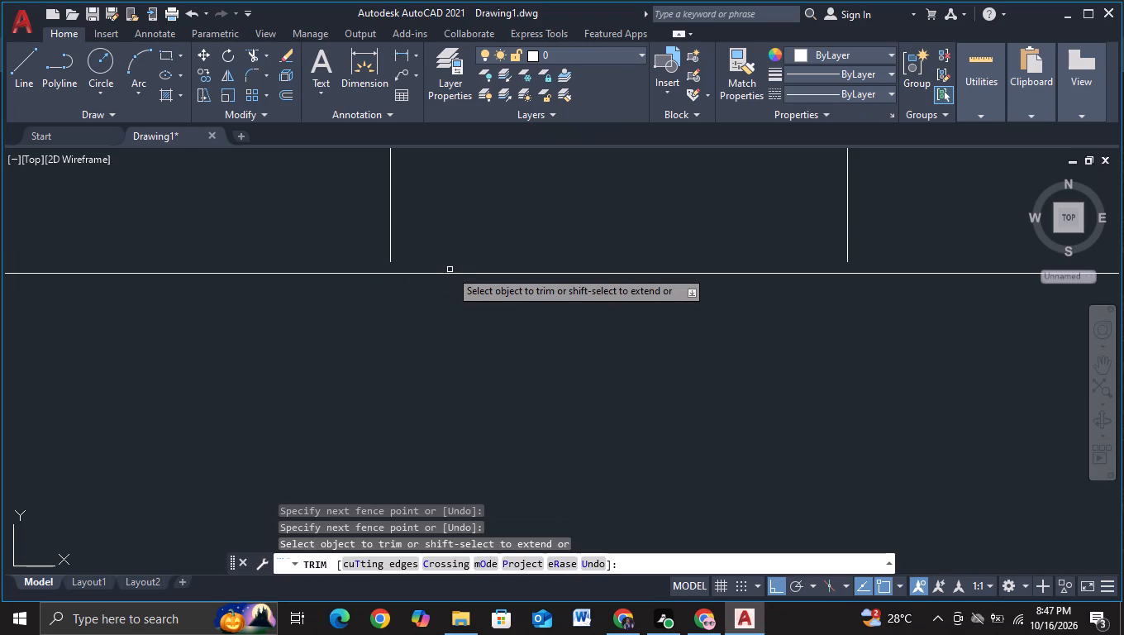
key("Escape")
Extend the small box's two vertical sides down to the long horizontal terrace line.
key("e")
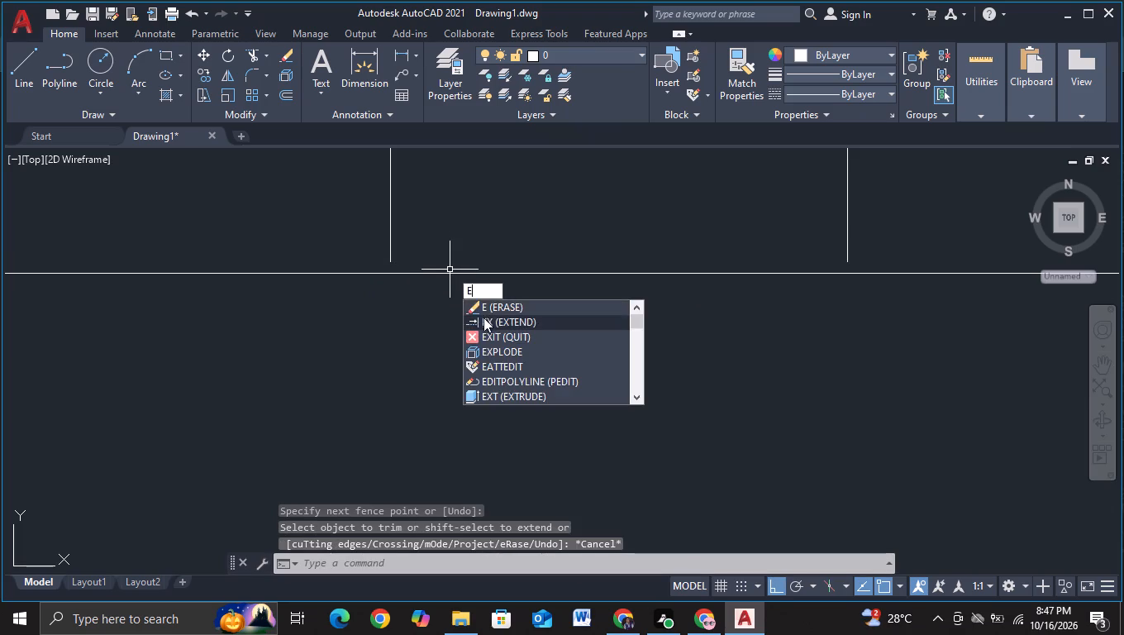
left_click(485, 321)
left_click_drag(366, 240, 893, 231)
scroll(855, 262, "down", 2)
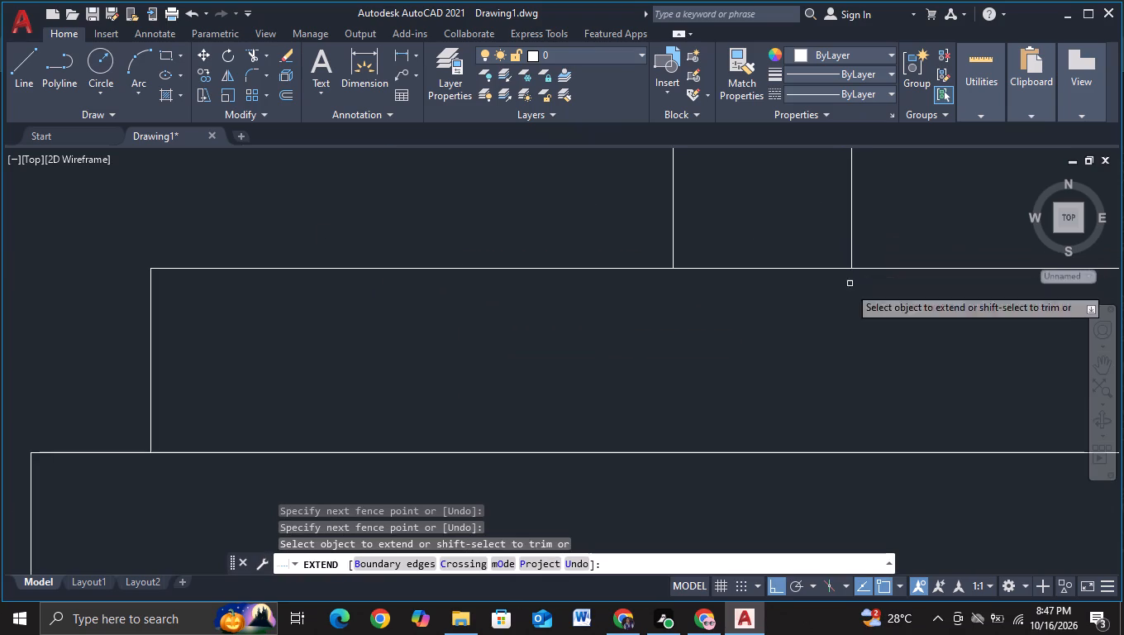
middle_click_drag(812, 357, 527, 356)
scroll(527, 356, "down", 2)
middle_click_drag(602, 369, 601, 369)
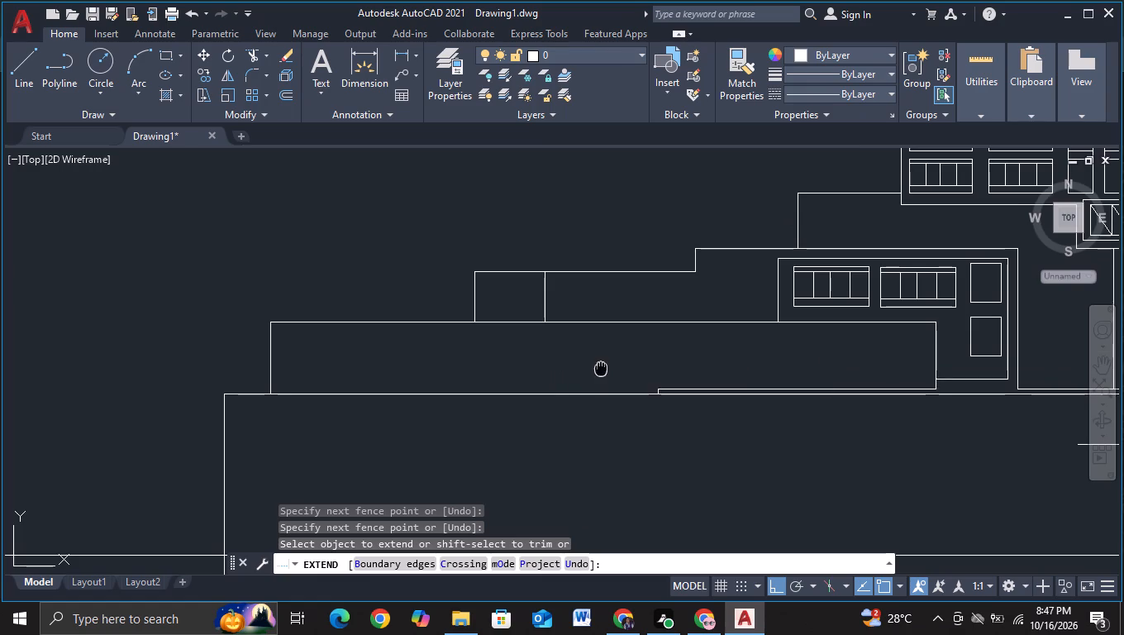
middle_click_drag(601, 369, 541, 309)
key("Escape")
Copy the small box into the left end of the lower terrace wall, standing on its base line.
middle_click_drag(629, 422, 611, 376)
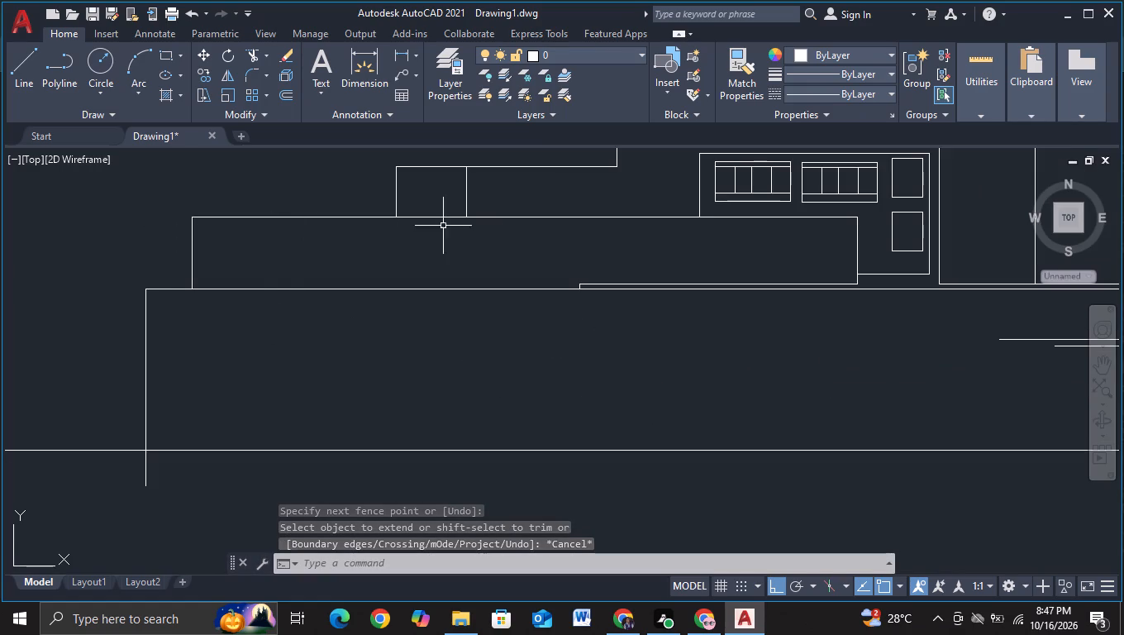
middle_click_drag(441, 188, 474, 239)
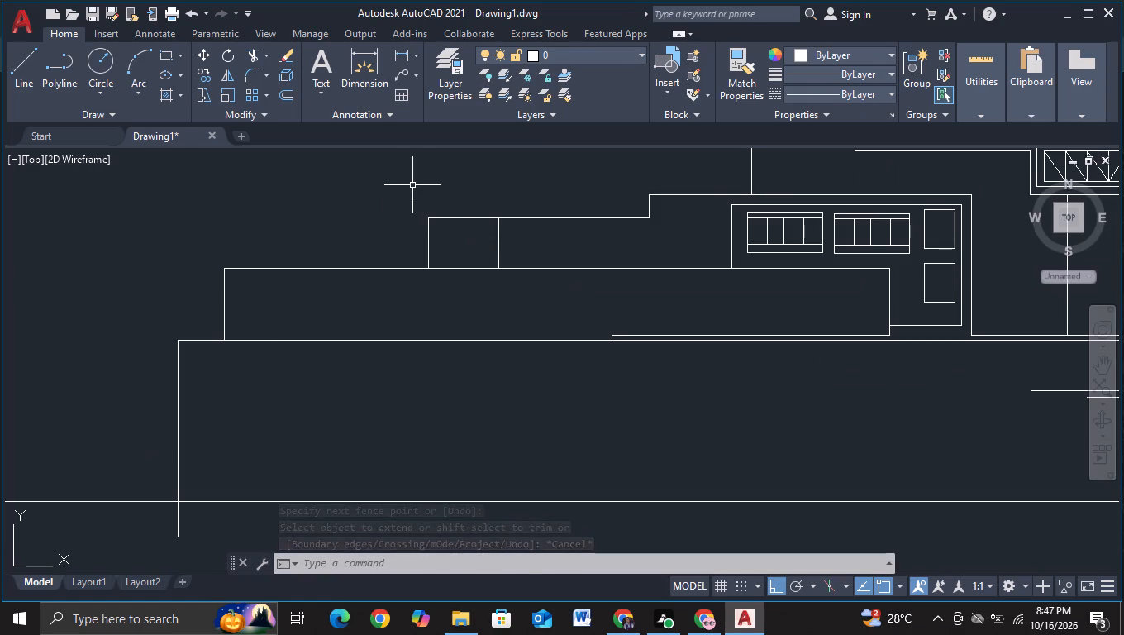
left_click(410, 184)
left_click(514, 276)
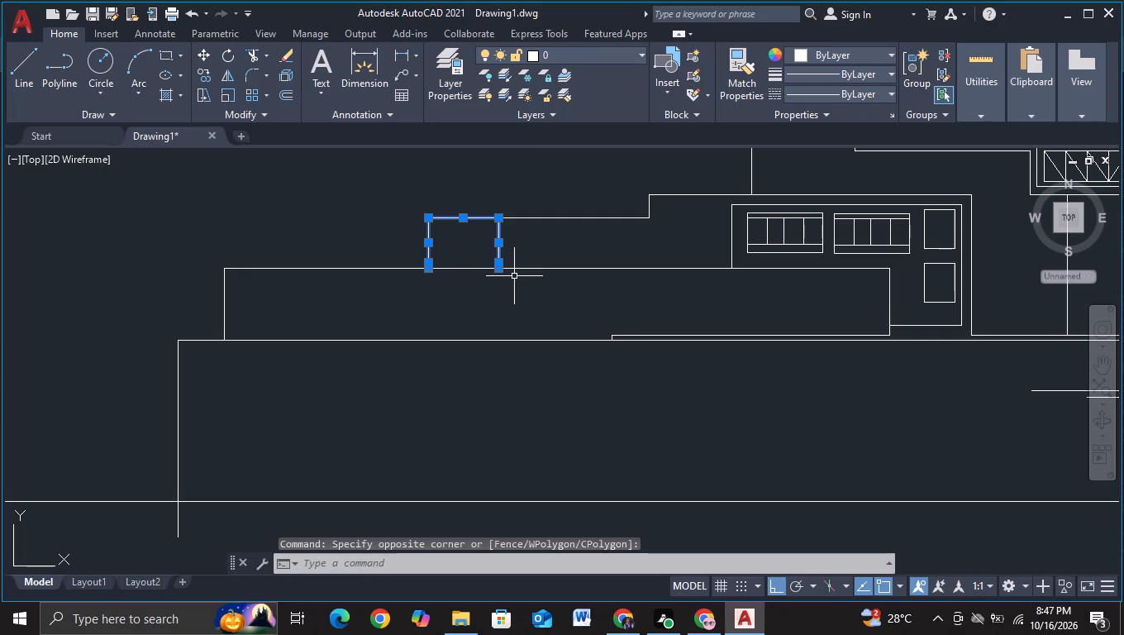
key("c")
left_click(549, 327)
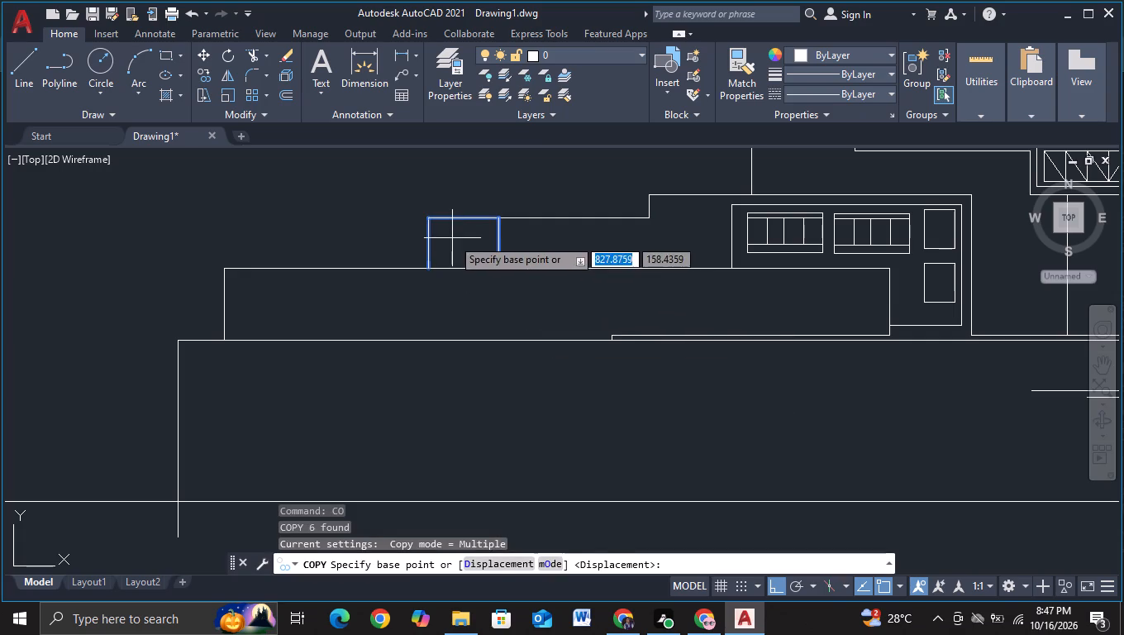
left_click(453, 238)
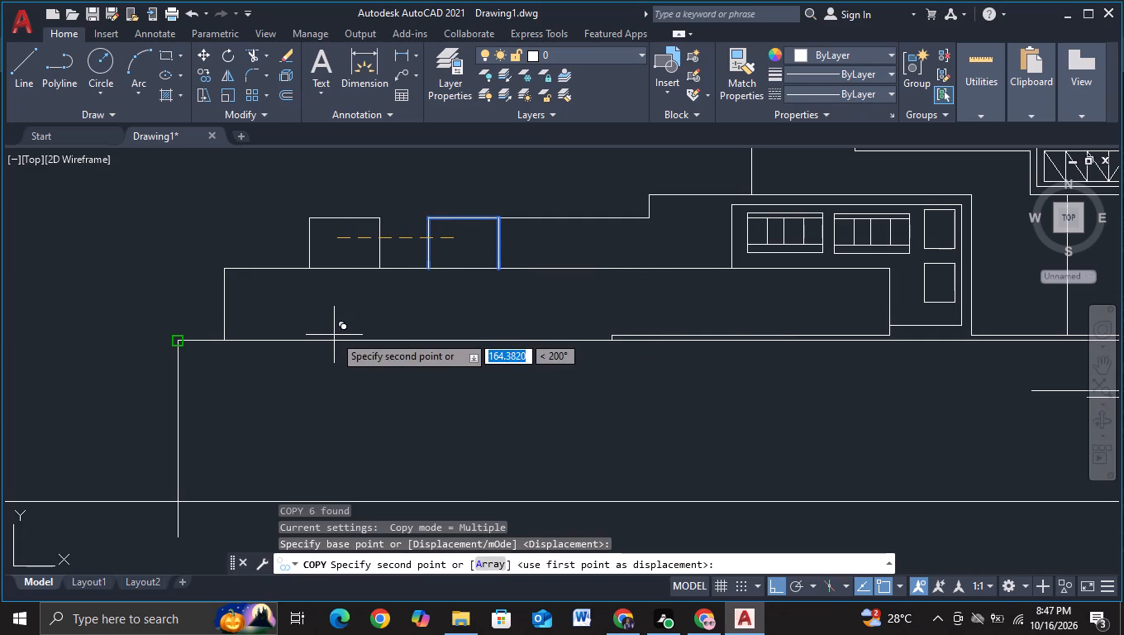
key("F8")
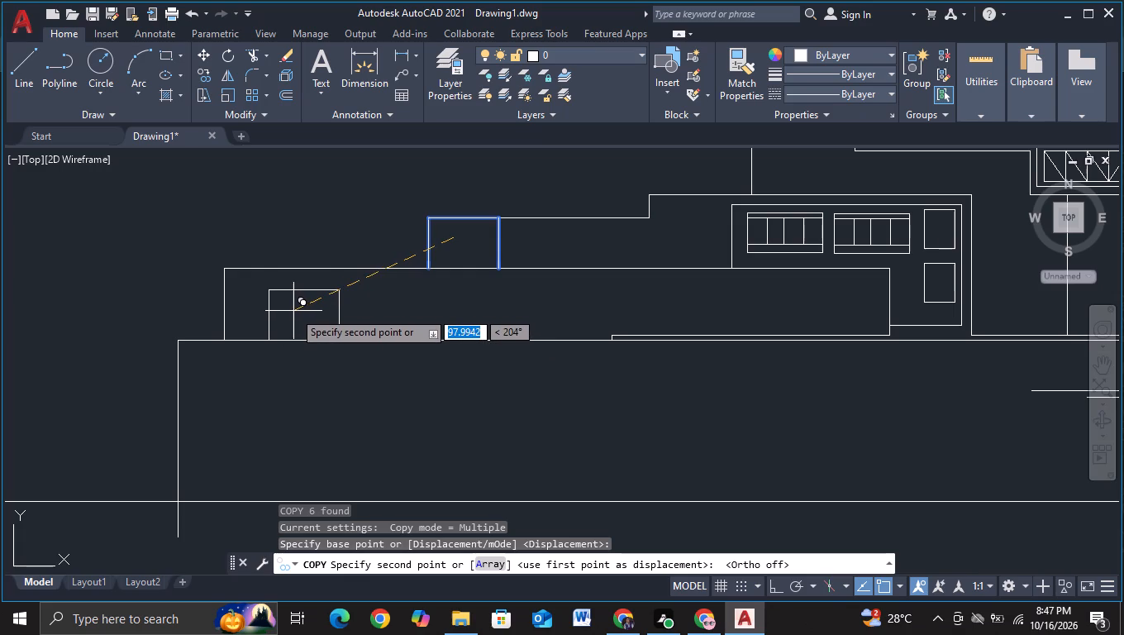
left_click(293, 311)
key("Escape")
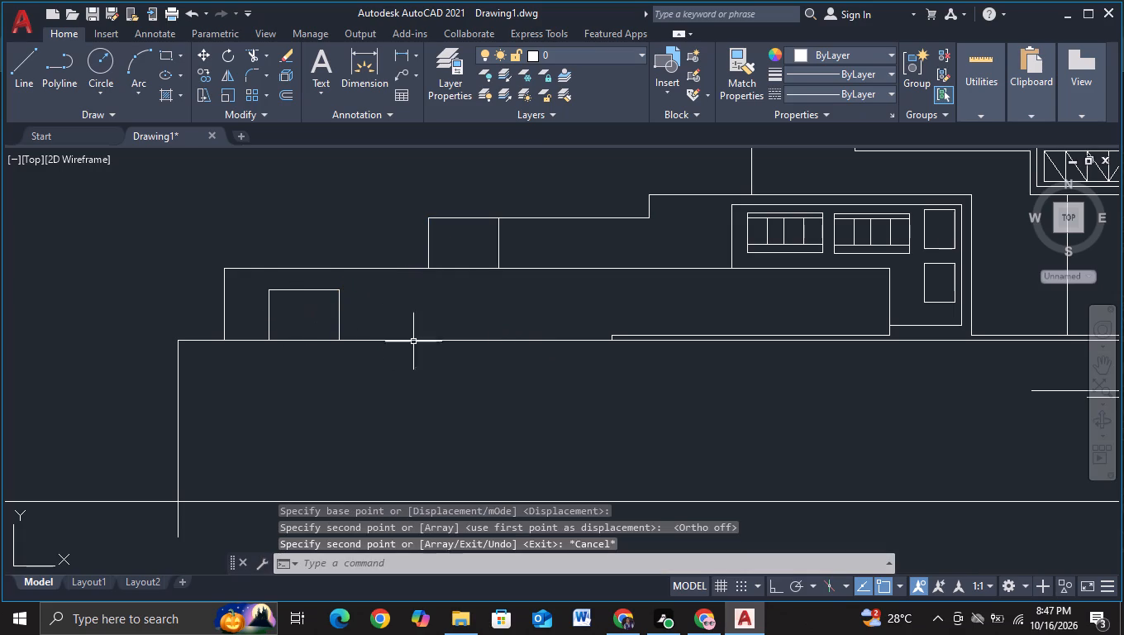
Move the copied box's right side about 13.6 units to the left, keeping it aligned horizontally.
middle_click_drag(450, 384, 345, 351)
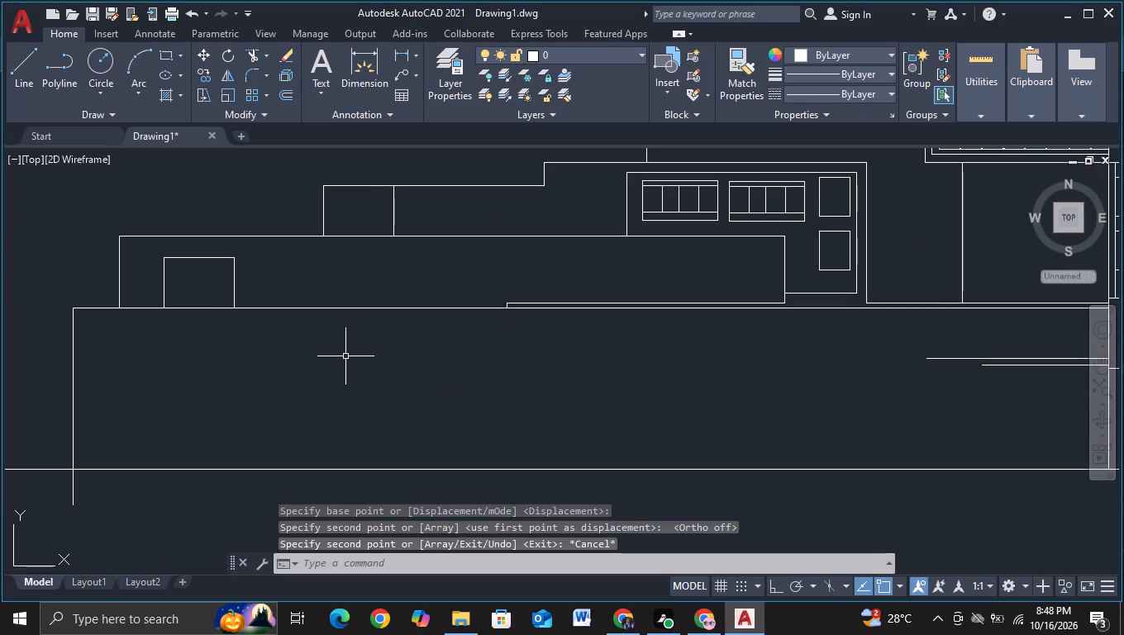
left_click(234, 283)
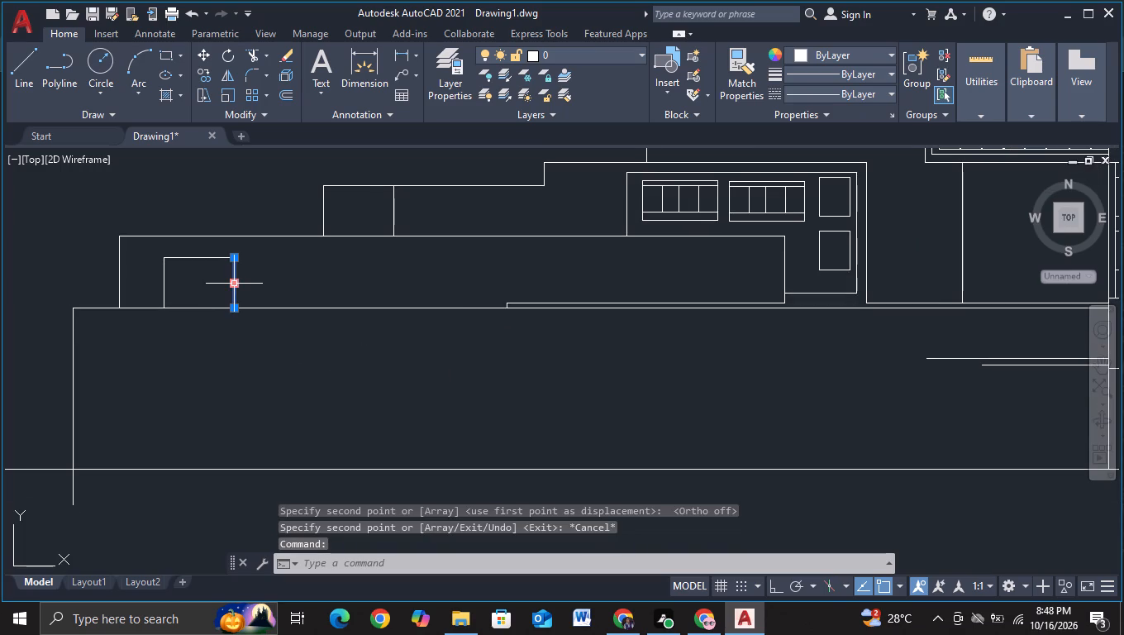
key("m")
left_click(277, 324)
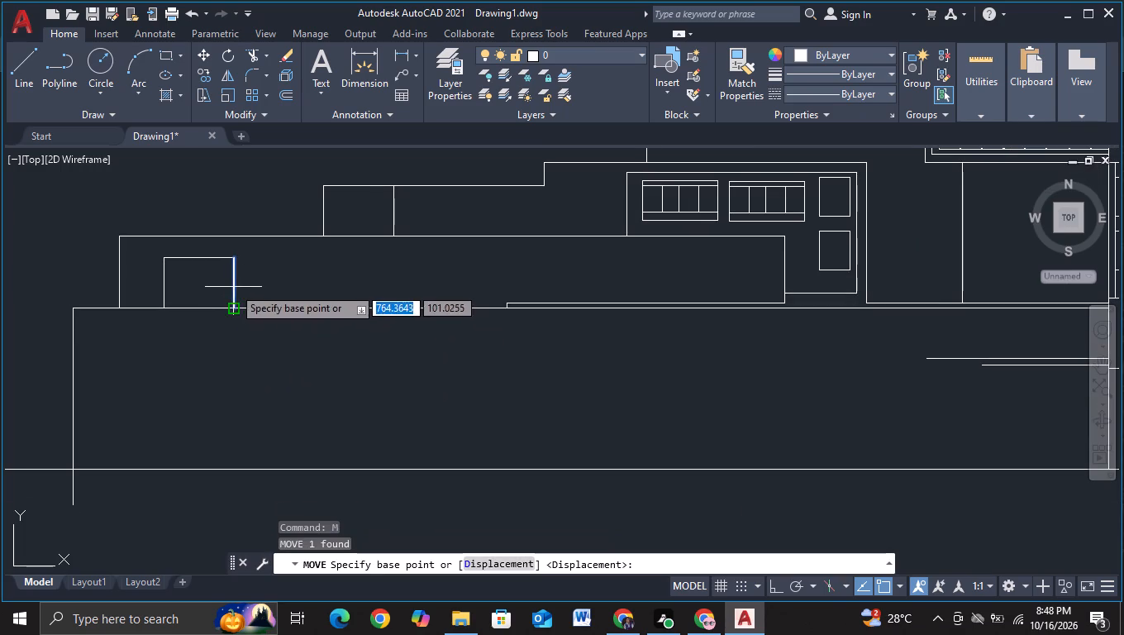
left_click(233, 286)
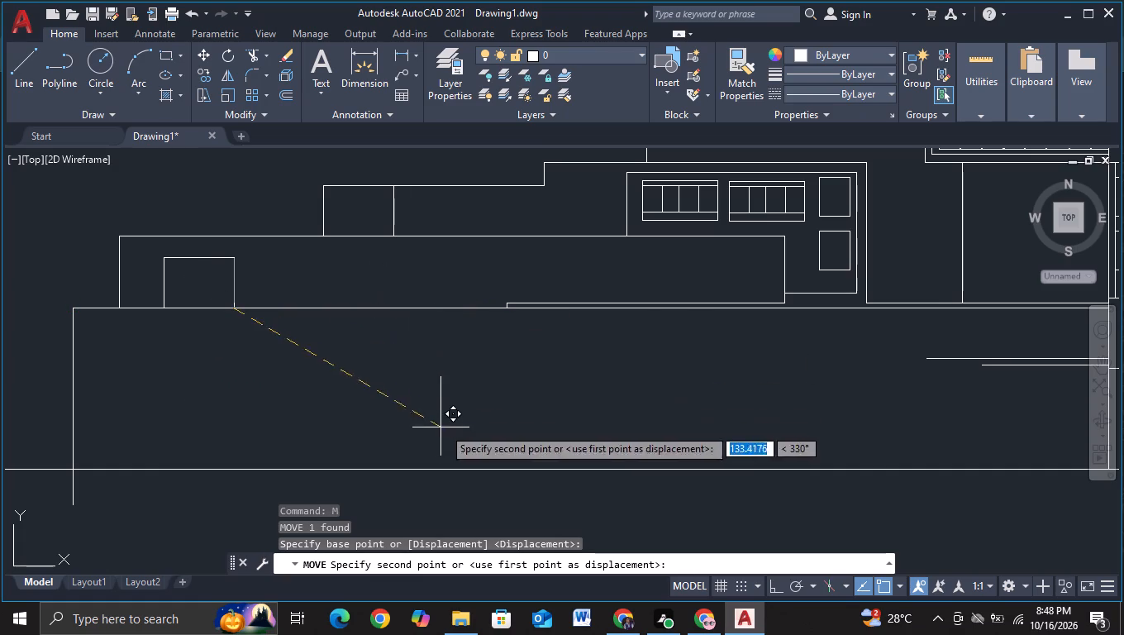
key("F8")
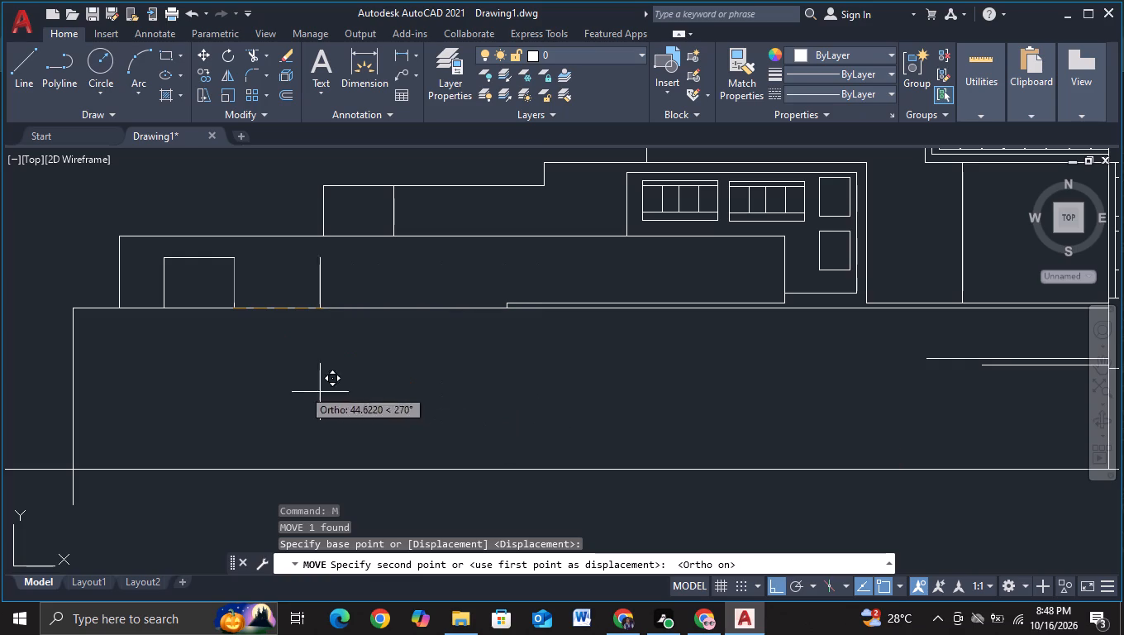
left_click(210, 320)
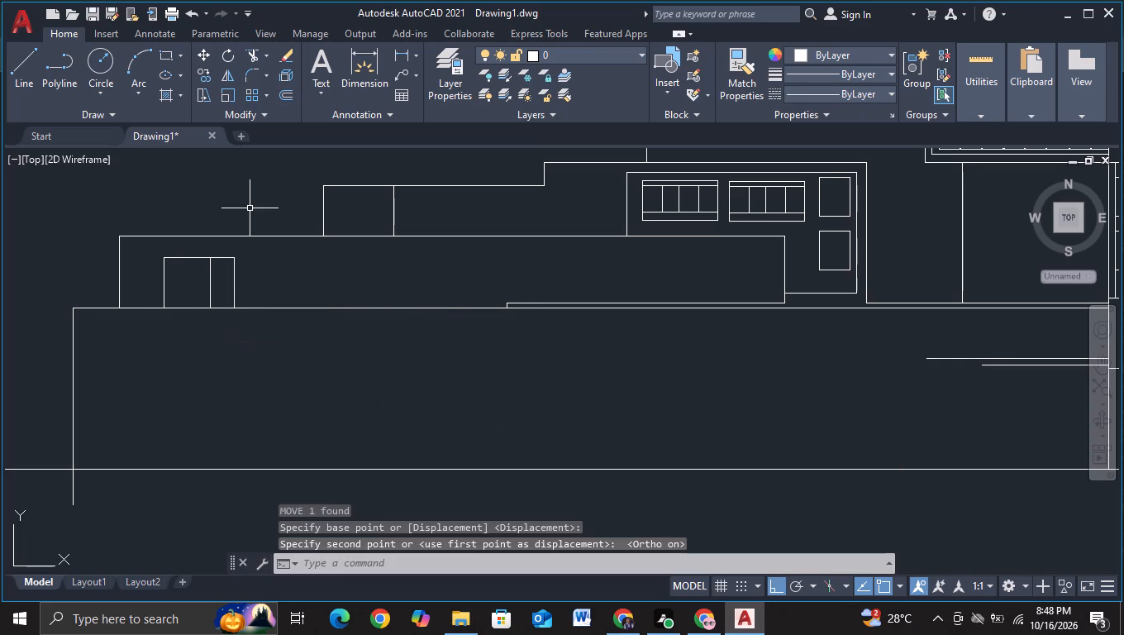
Trim off the copied box's overhanging top edge and the leftover side line and stubs beyond its narrowed width.
left_click(252, 59)
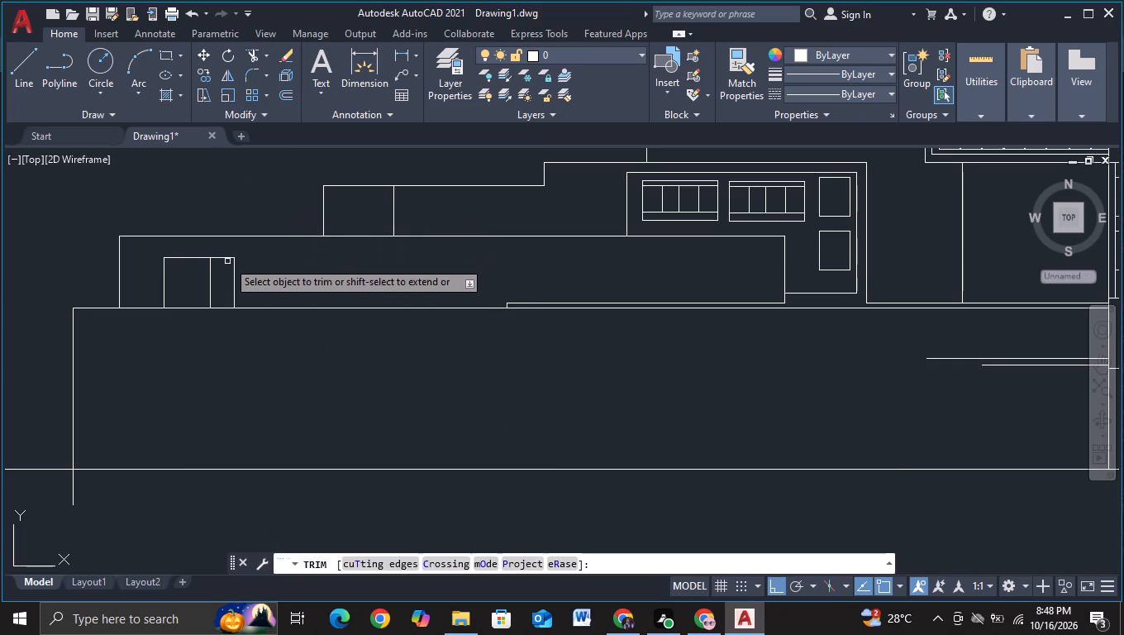
left_click_drag(219, 245, 248, 280)
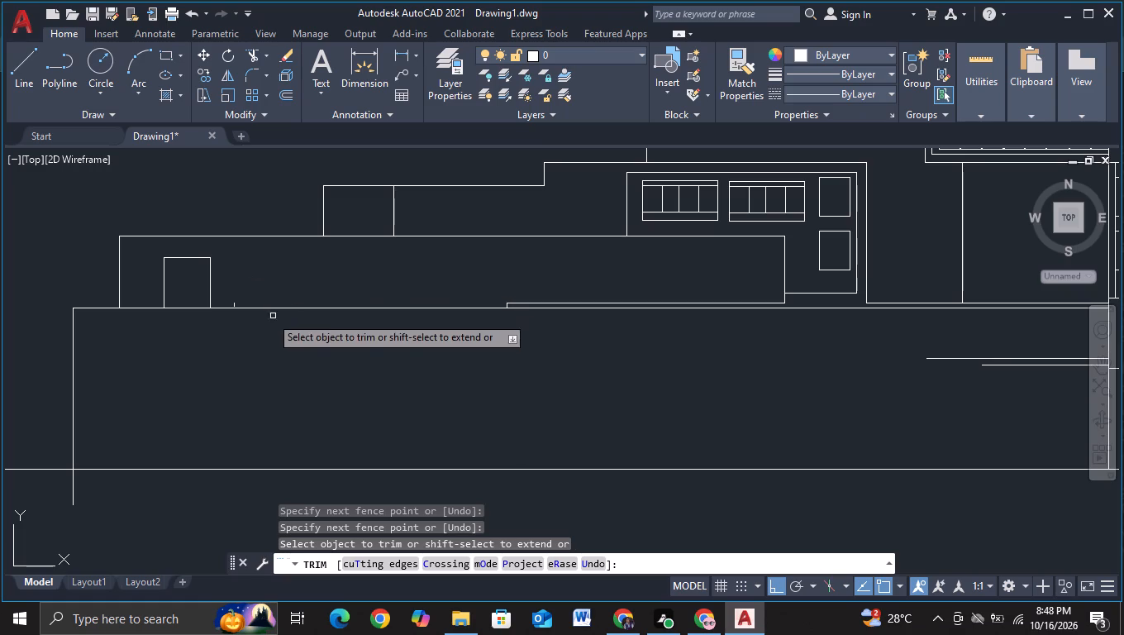
scroll(234, 309, "up", 2)
left_click(229, 295)
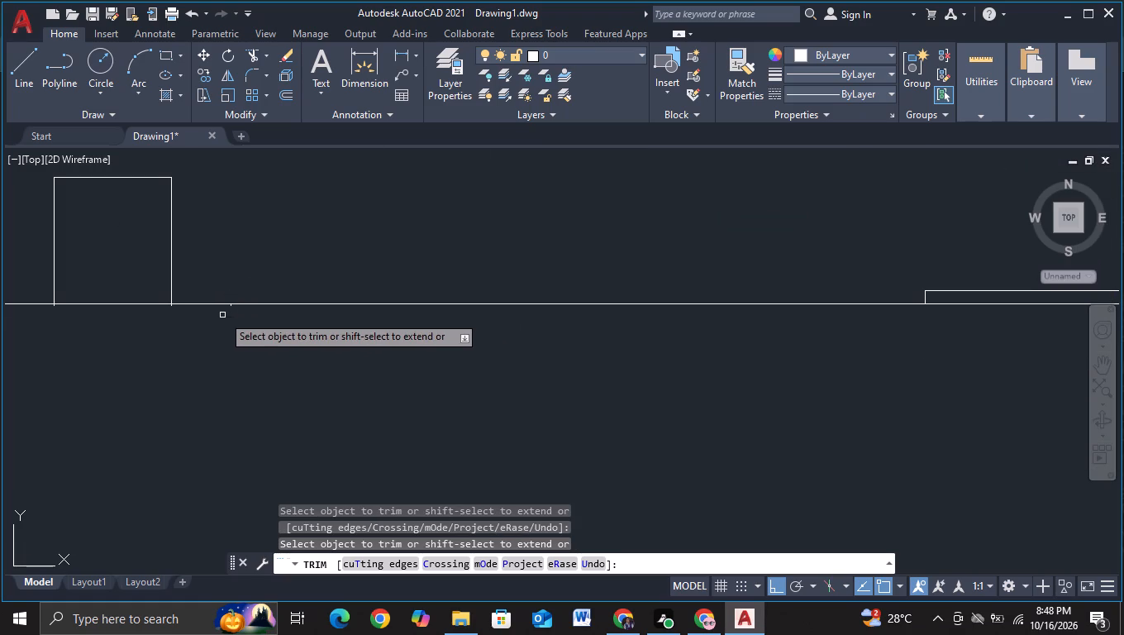
scroll(222, 315, "up", 2)
left_click(244, 291)
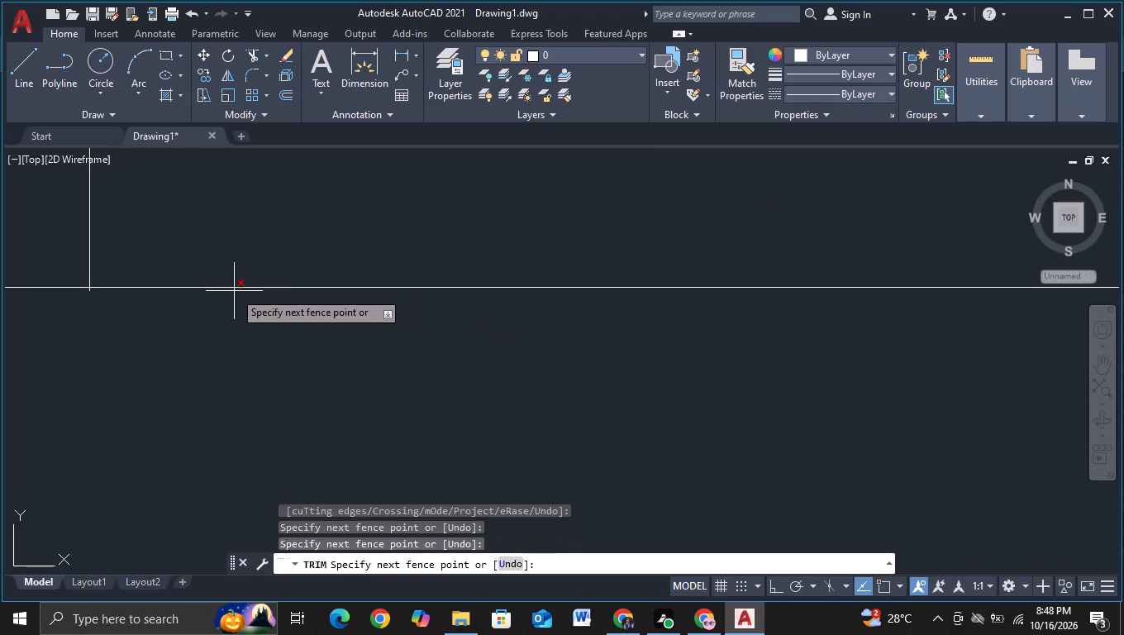
left_click(234, 291)
middle_click_drag(191, 320, 490, 346)
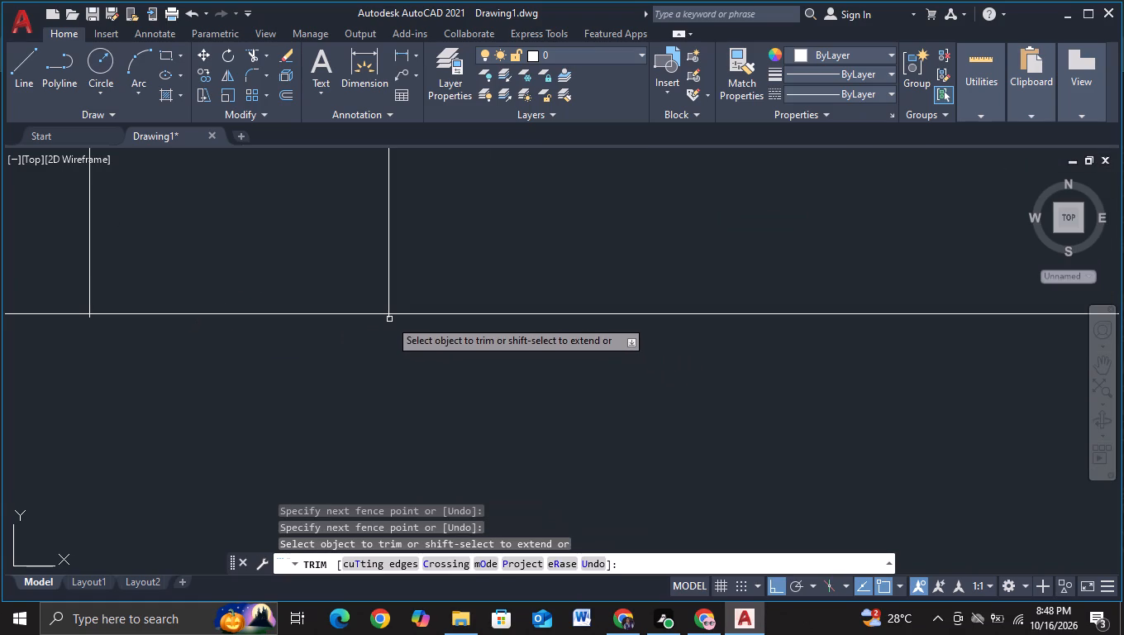
left_click(389, 319)
scroll(469, 382, "down", 2)
middle_click_drag(546, 413, 294, 375)
scroll(295, 375, "down", 1)
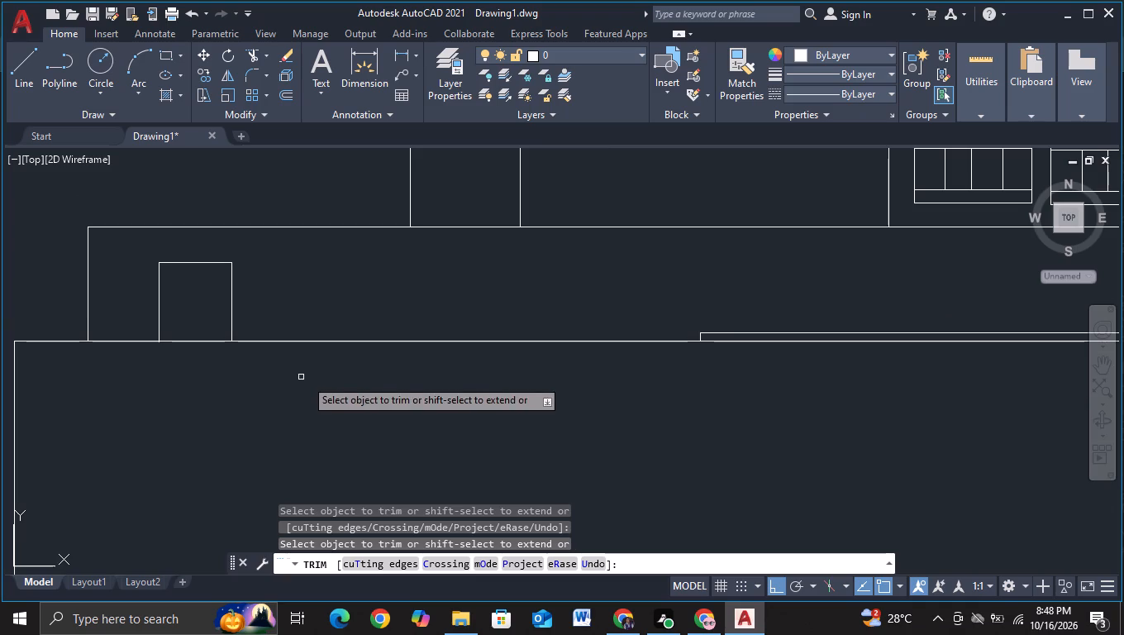
key("Escape")
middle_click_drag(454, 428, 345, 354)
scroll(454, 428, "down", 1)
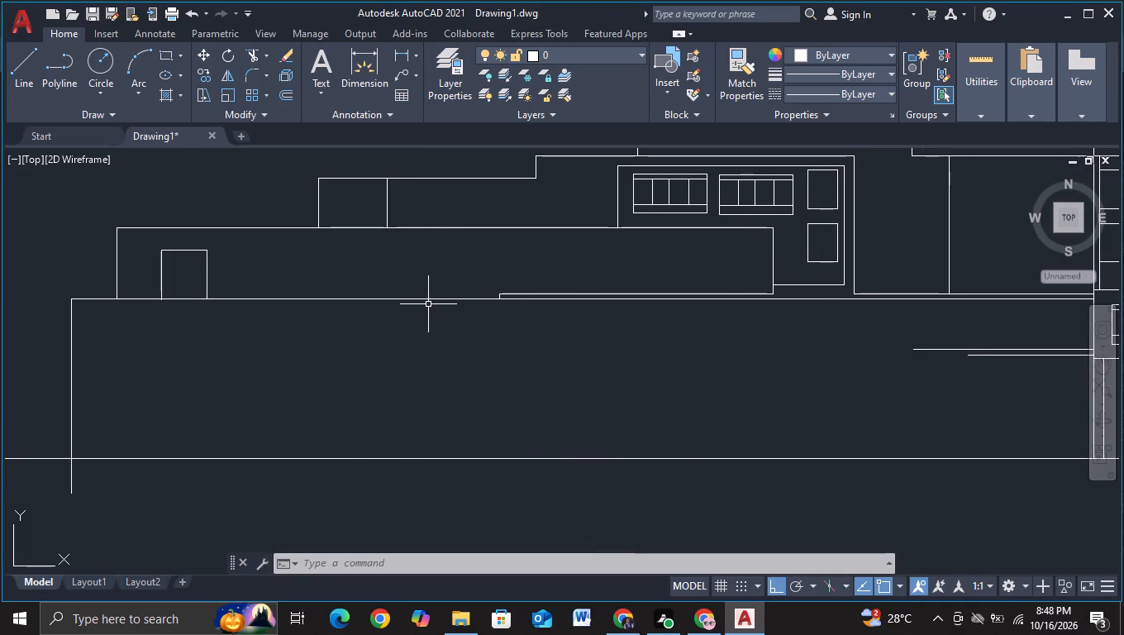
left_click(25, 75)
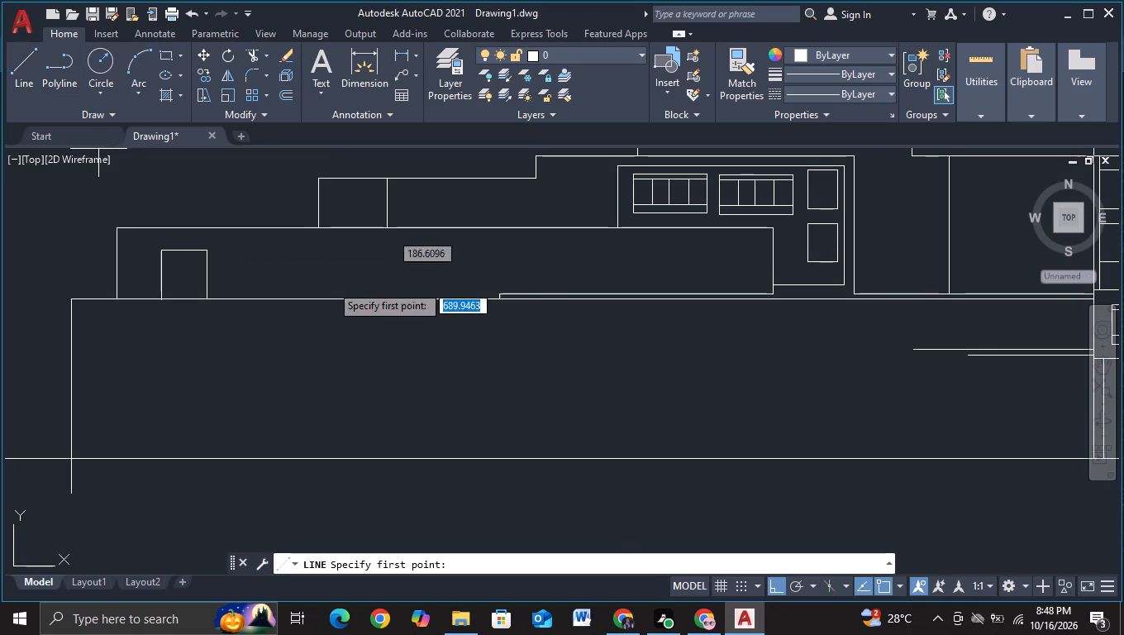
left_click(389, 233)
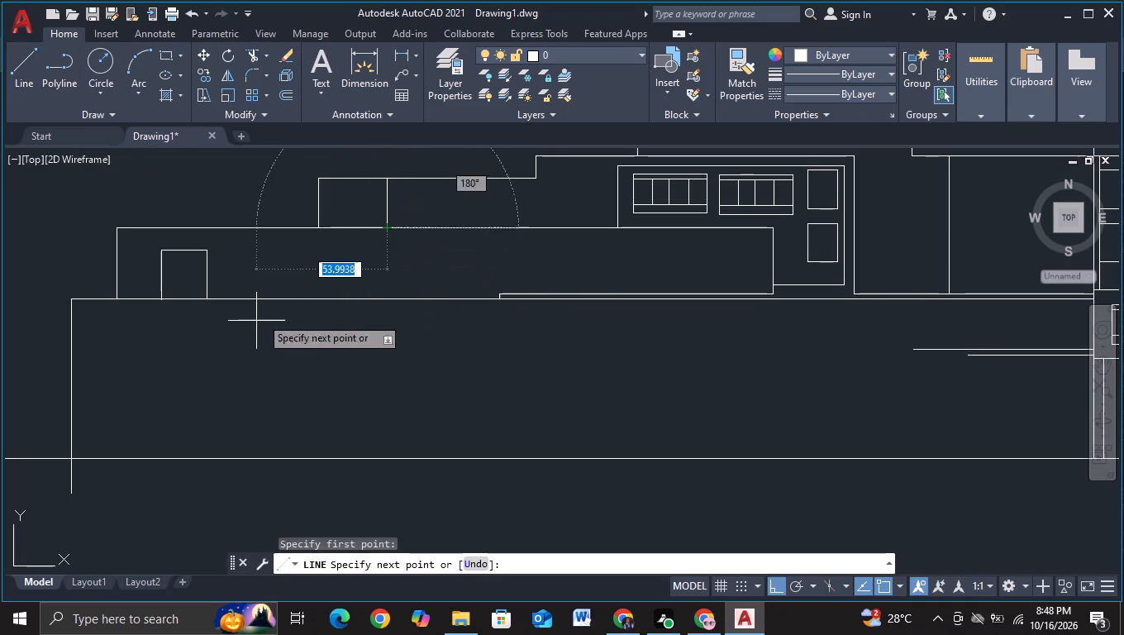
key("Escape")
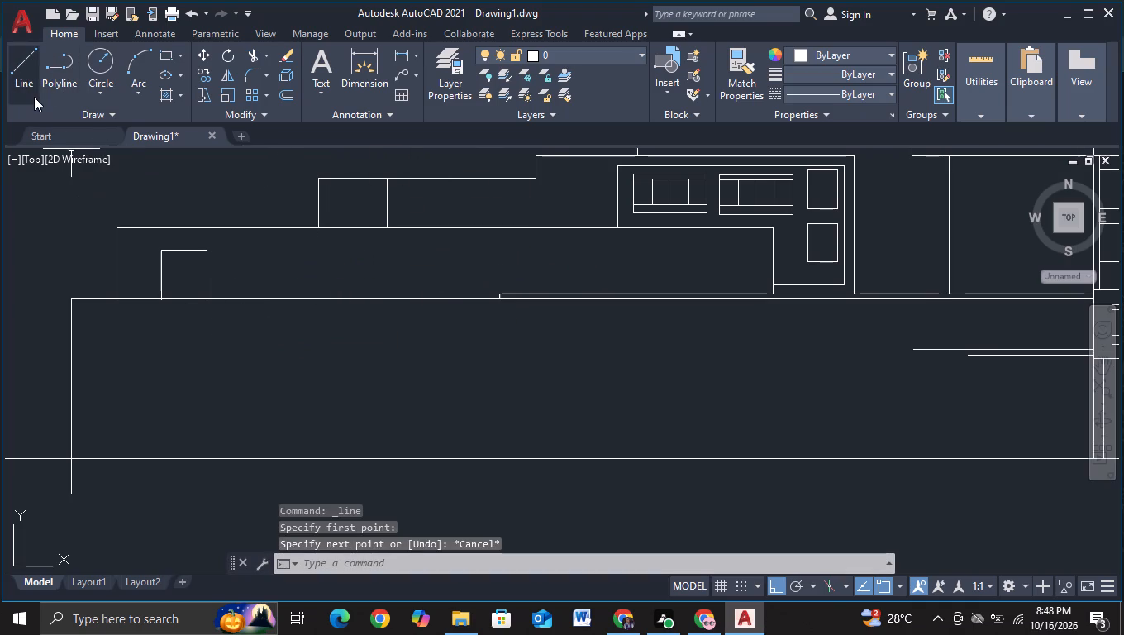
Draw a vertical line about 19 units long across the lower terrace wall's base line, right of the copied box.
left_click(34, 97)
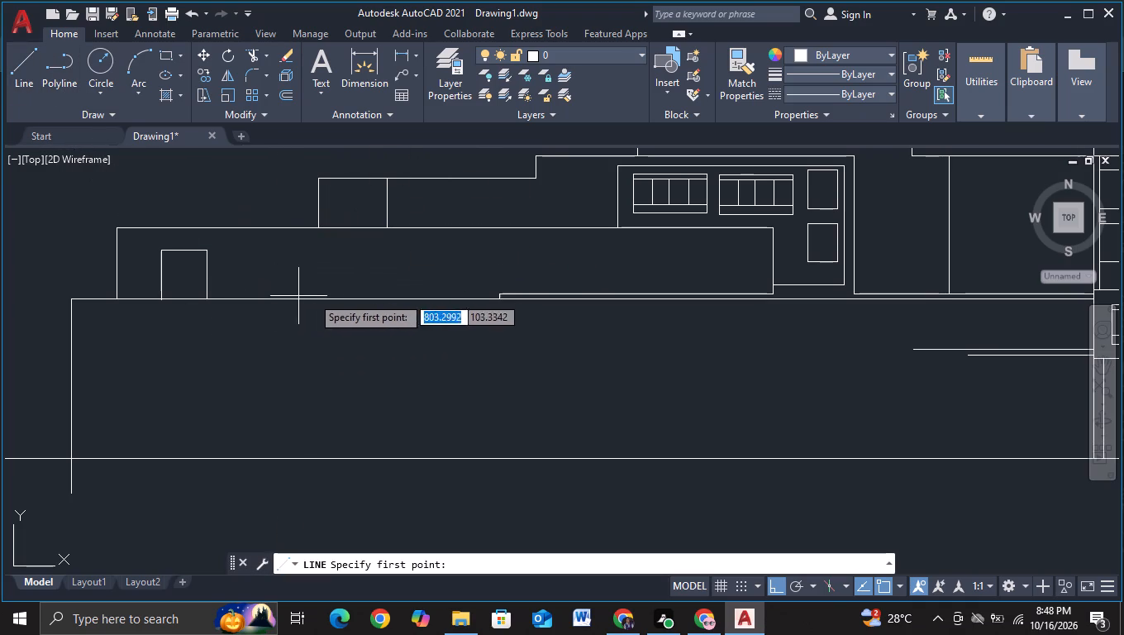
scroll(336, 303, "up", 2)
left_click(302, 266)
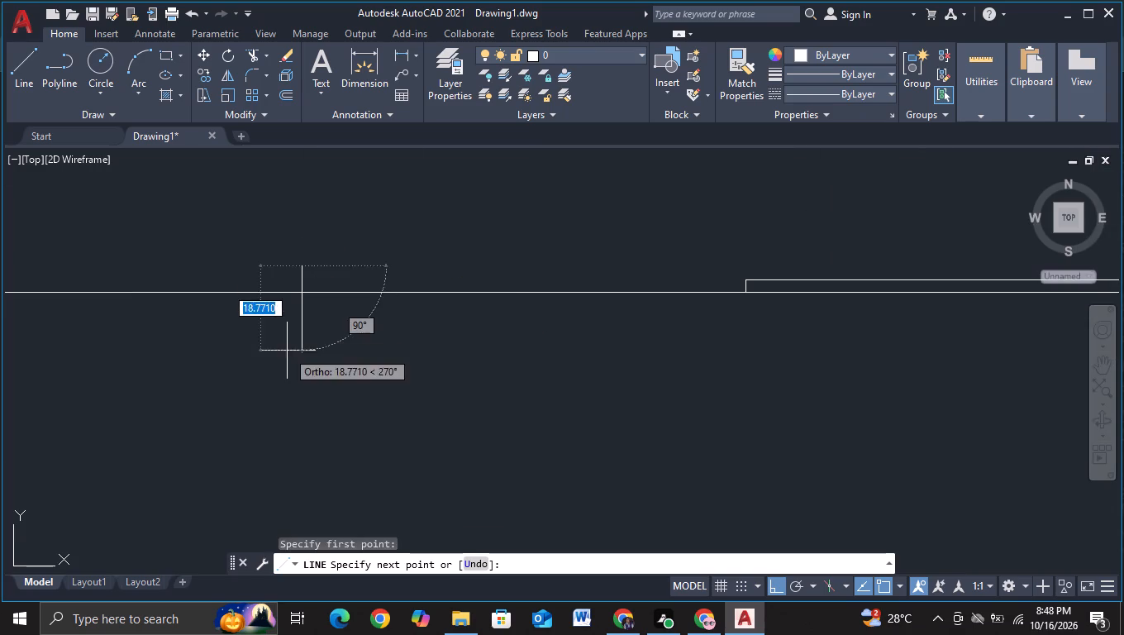
left_click(287, 351)
key("Escape")
scroll(374, 281, "down", 1)
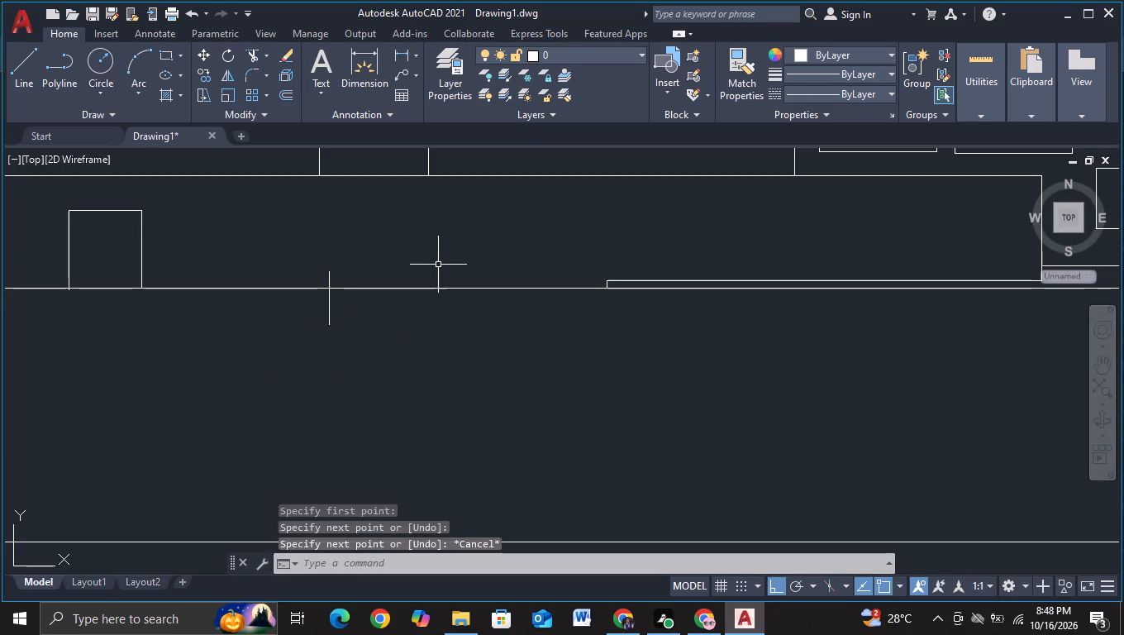
Draw a second vertical line across the lower terrace wall's base line, right of the first one.
left_click(30, 72)
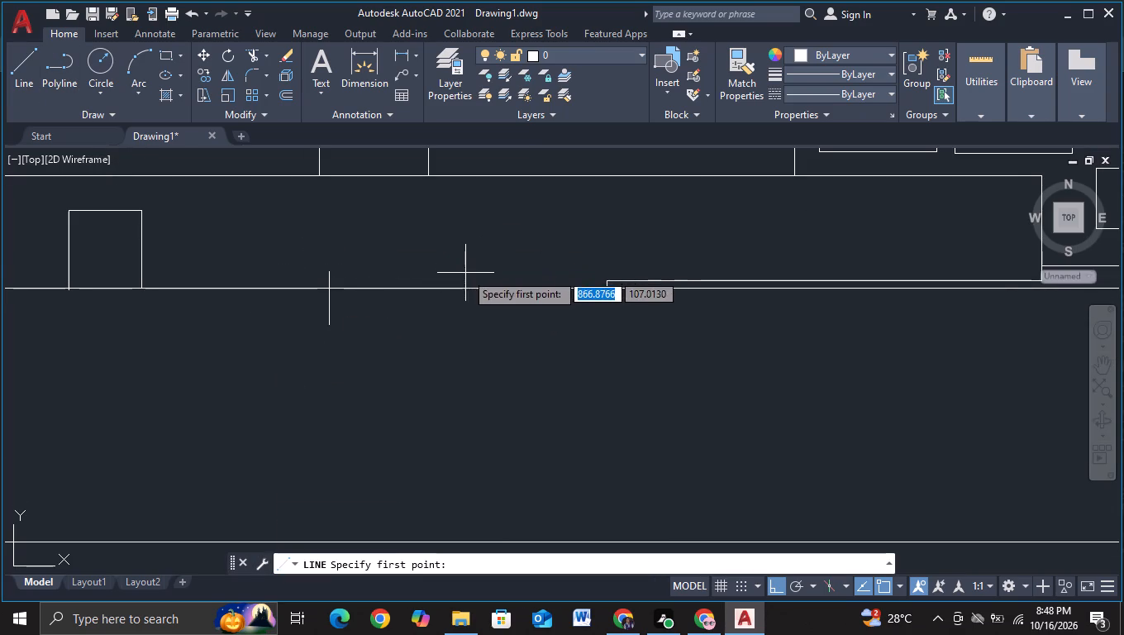
left_click(465, 273)
left_click(460, 343)
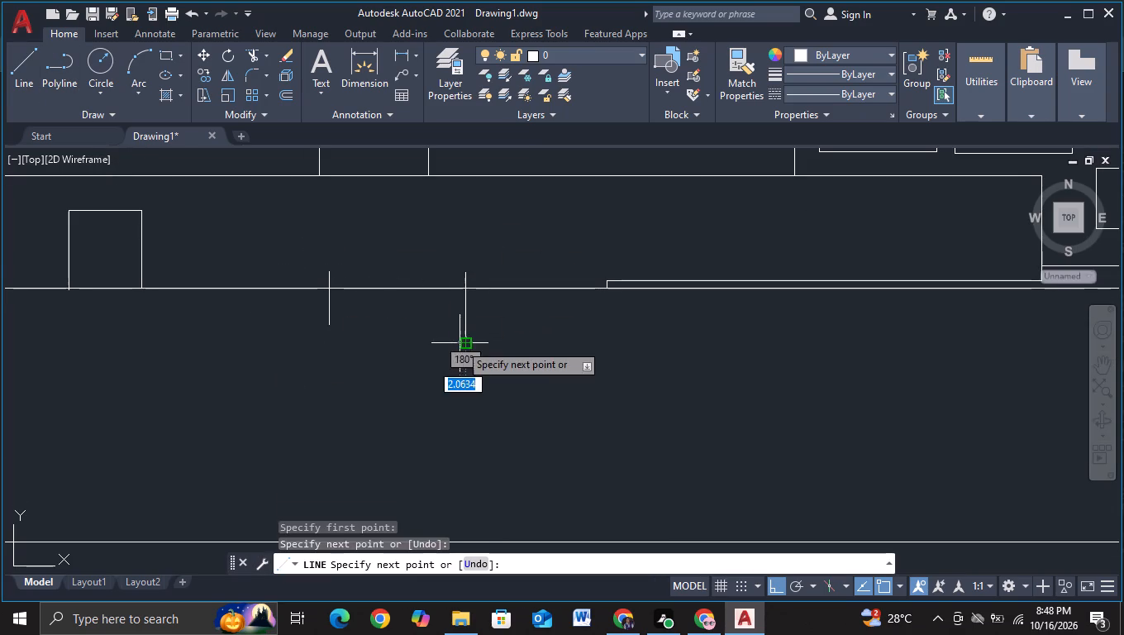
key("Escape")
Trim off the parts of the two vertical lines that rise above the lower terrace wall's base line.
left_click(246, 60)
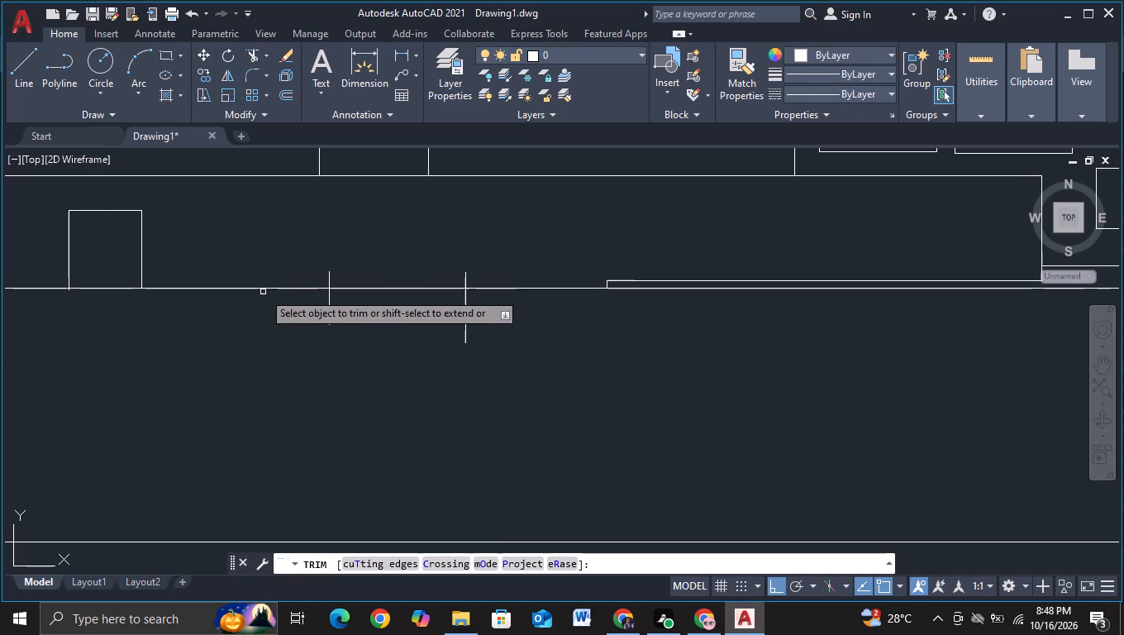
left_click_drag(263, 300, 501, 327)
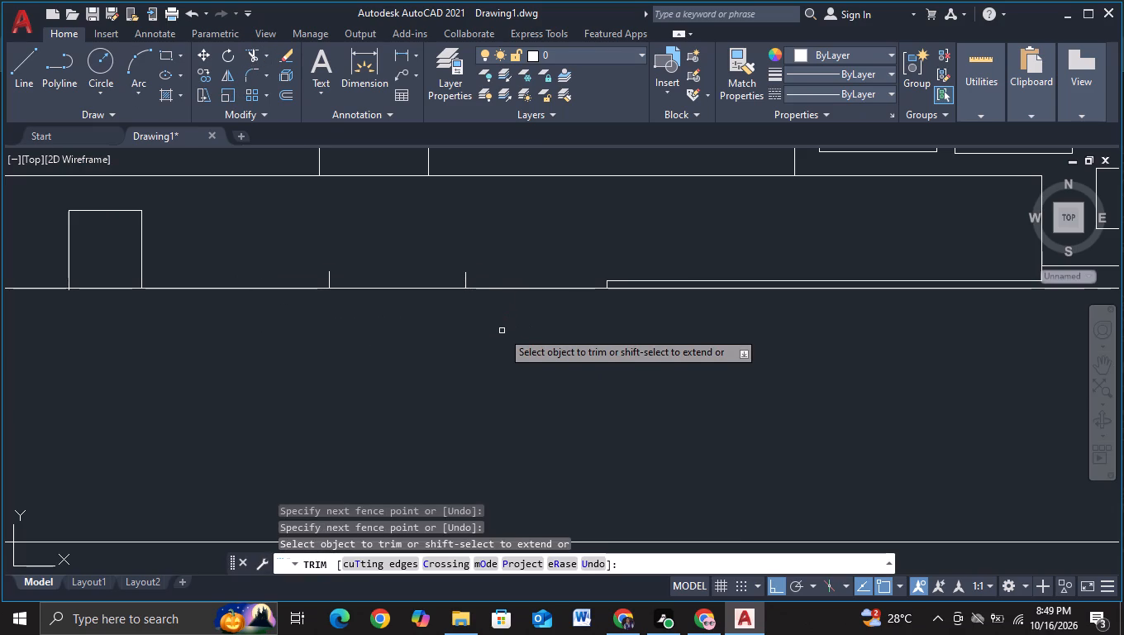
key("ctrl+z")
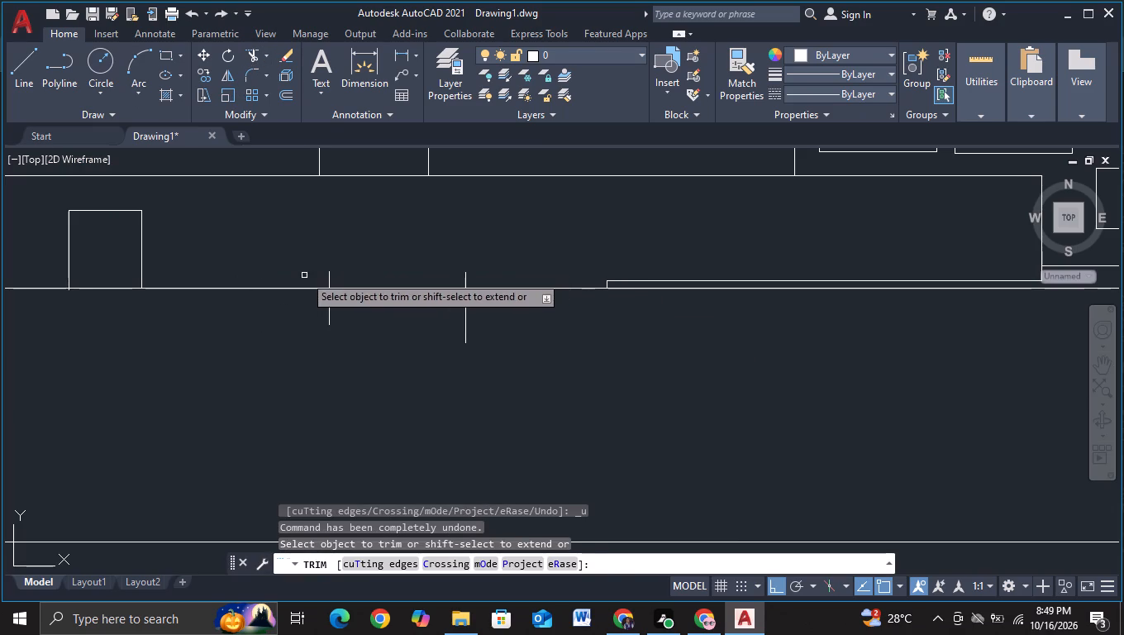
left_click_drag(304, 275, 474, 275)
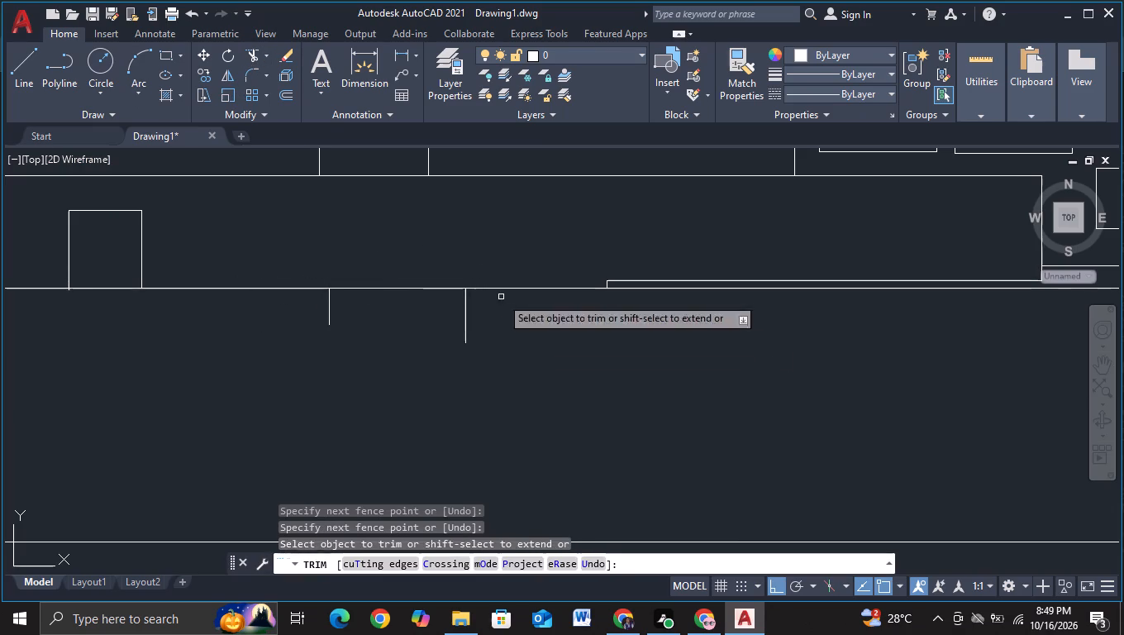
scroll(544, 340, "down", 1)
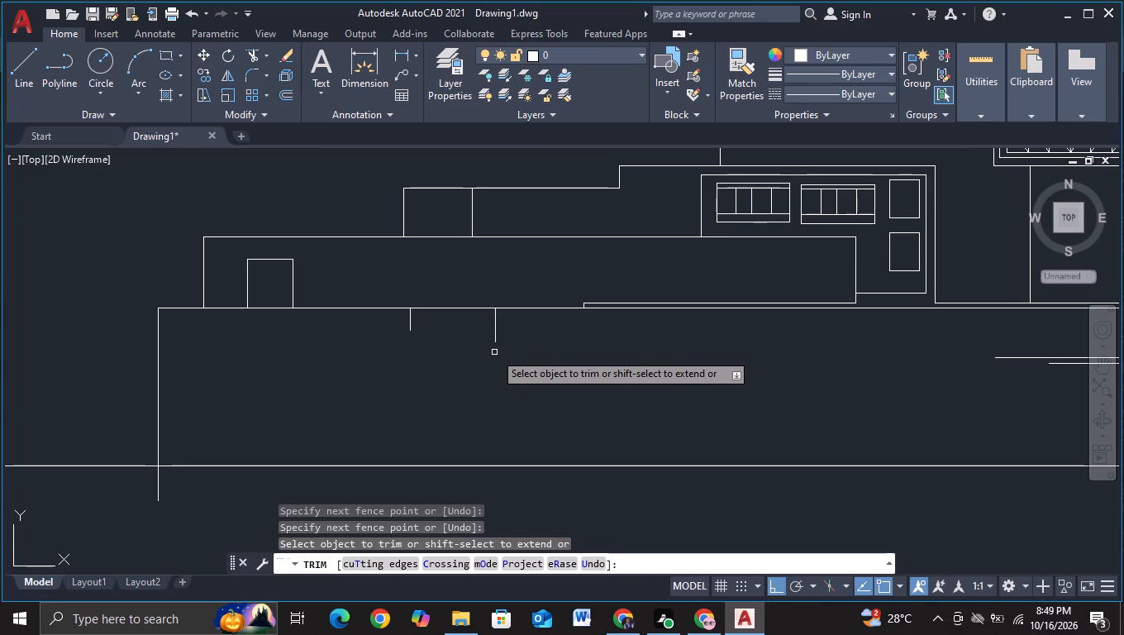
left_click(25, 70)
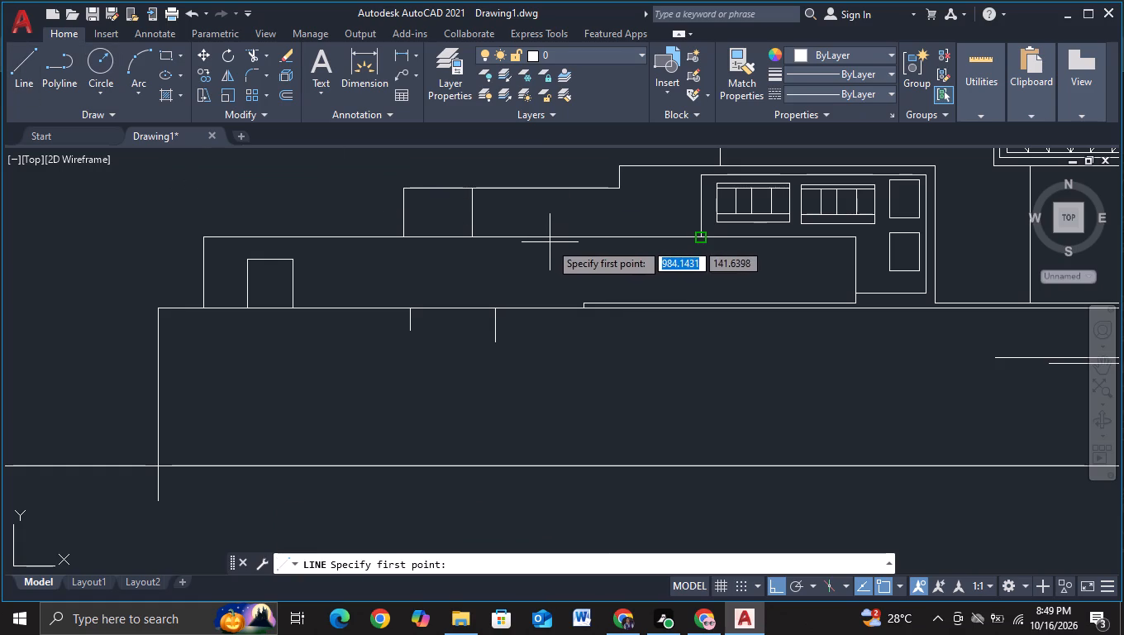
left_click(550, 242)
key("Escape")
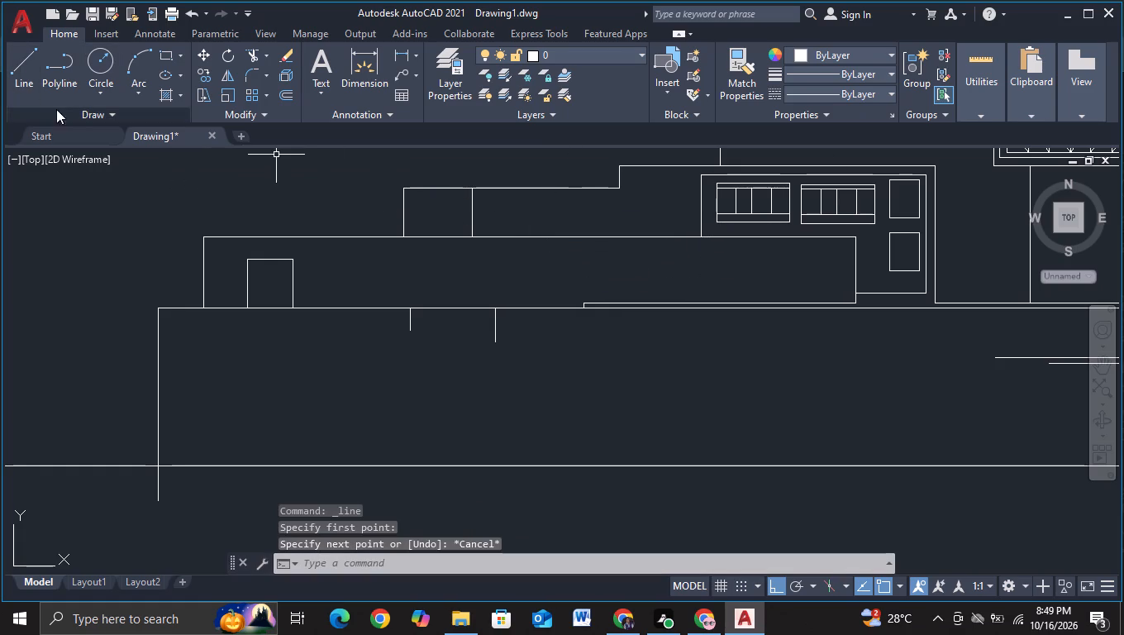
With object snap off, draw two short vertical lines crossing the lower terrace wall's top line, right of the upper box.
left_click(25, 87)
key("F3")
scroll(501, 253, "up", 1)
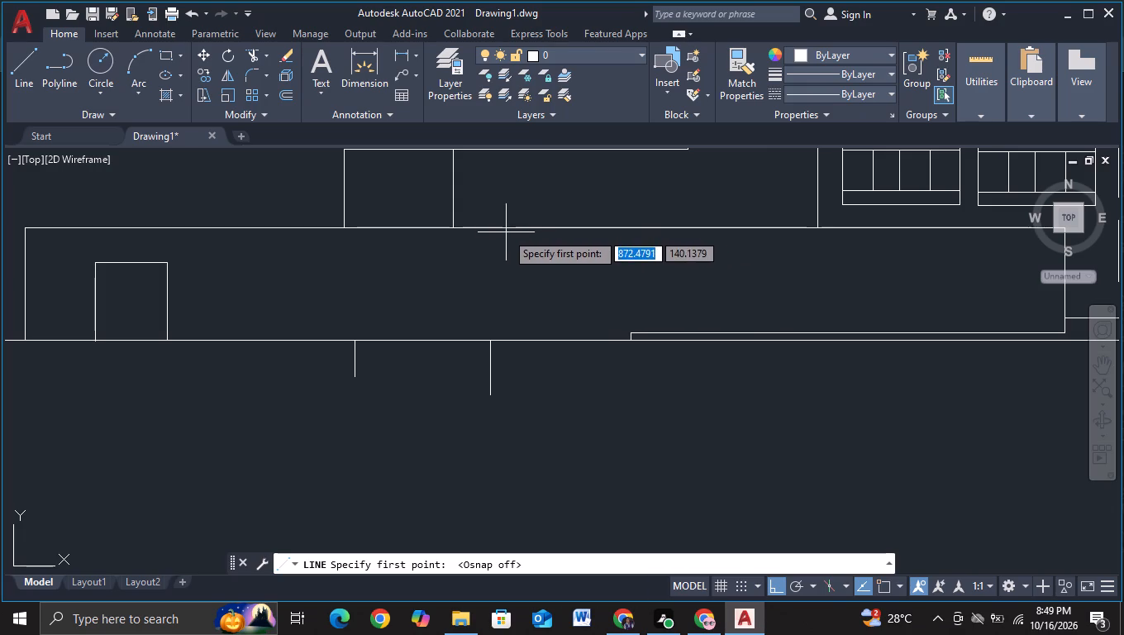
left_click(506, 233)
left_click(507, 207)
key("Escape")
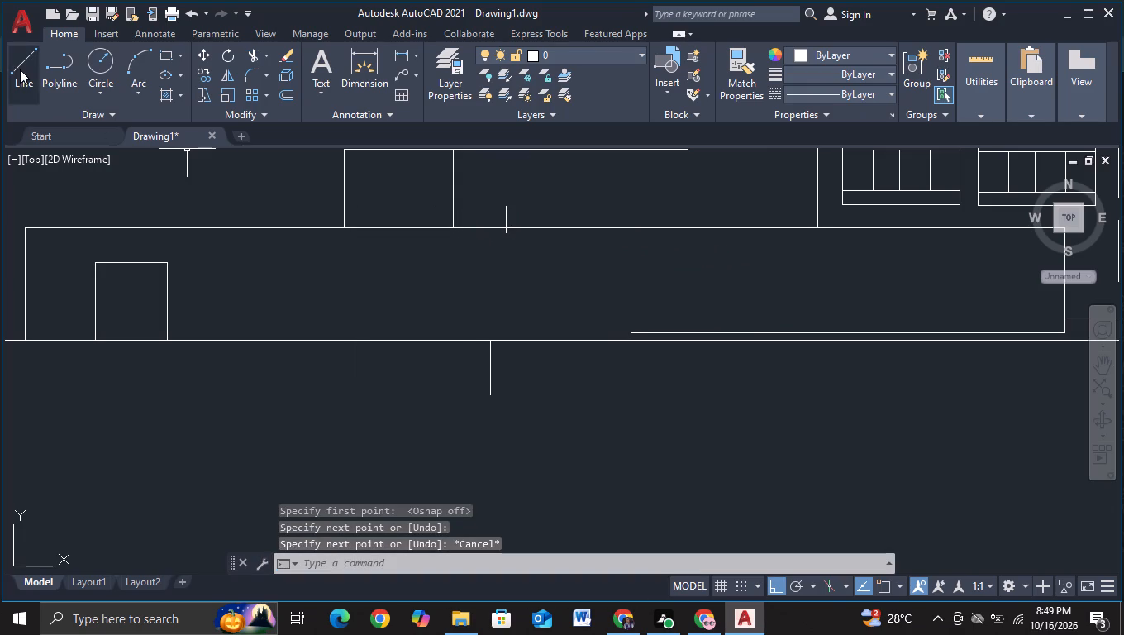
left_click(20, 69)
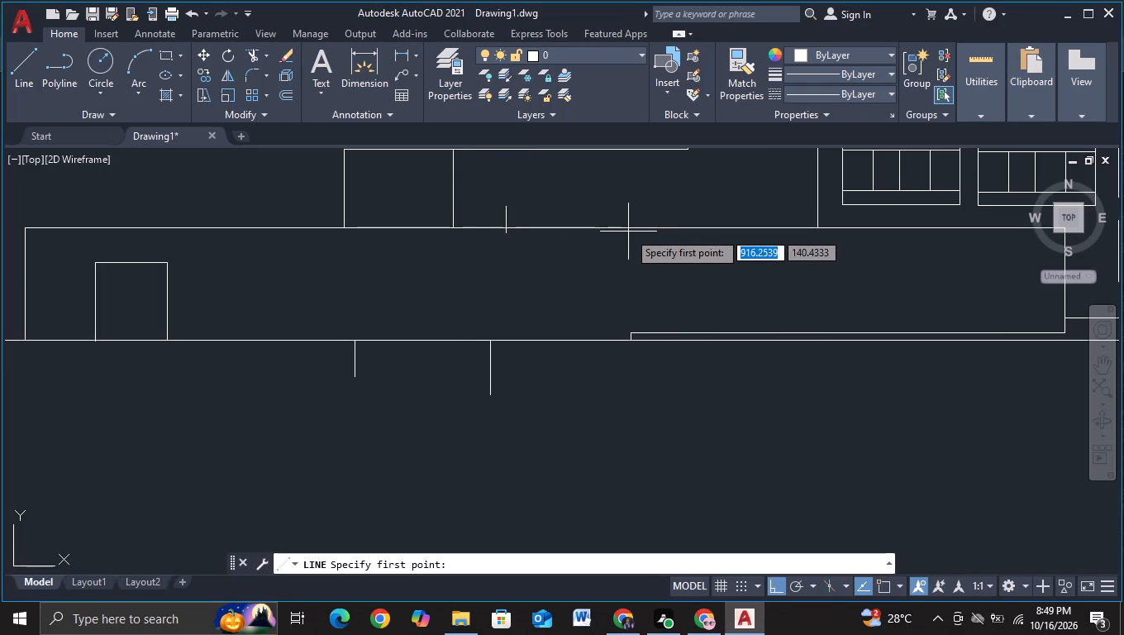
left_click(628, 232)
left_click(623, 206)
key("Escape")
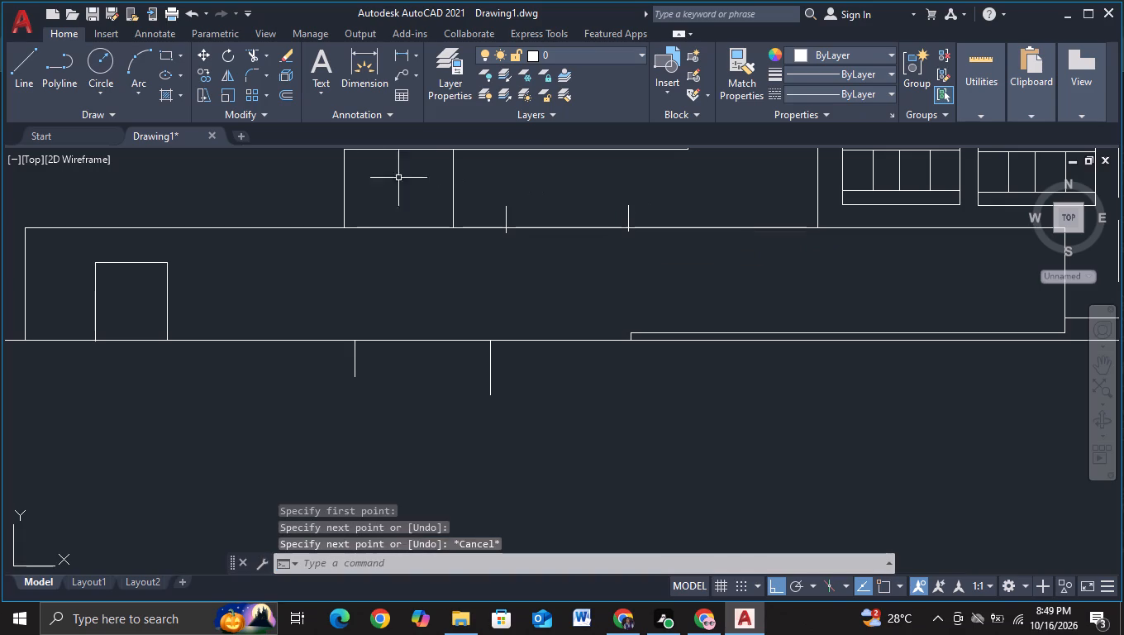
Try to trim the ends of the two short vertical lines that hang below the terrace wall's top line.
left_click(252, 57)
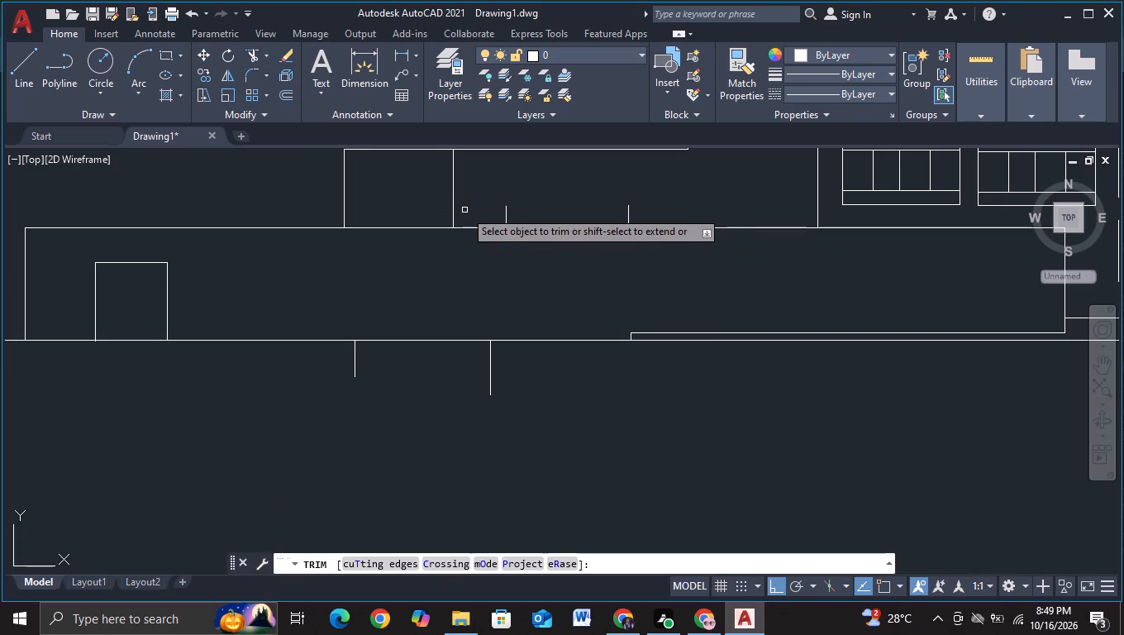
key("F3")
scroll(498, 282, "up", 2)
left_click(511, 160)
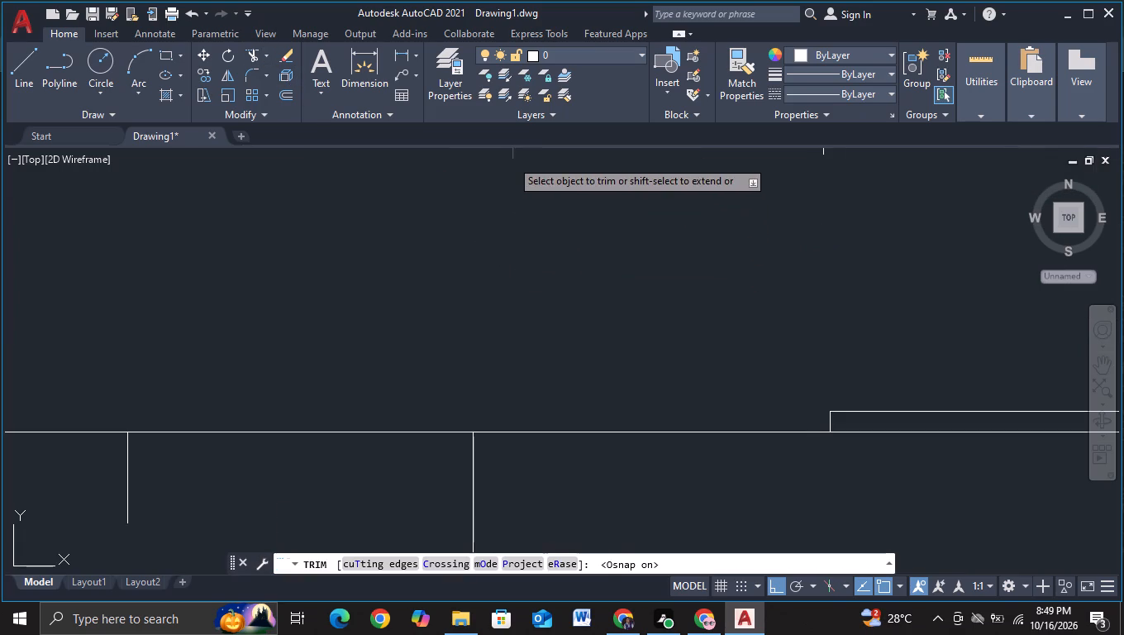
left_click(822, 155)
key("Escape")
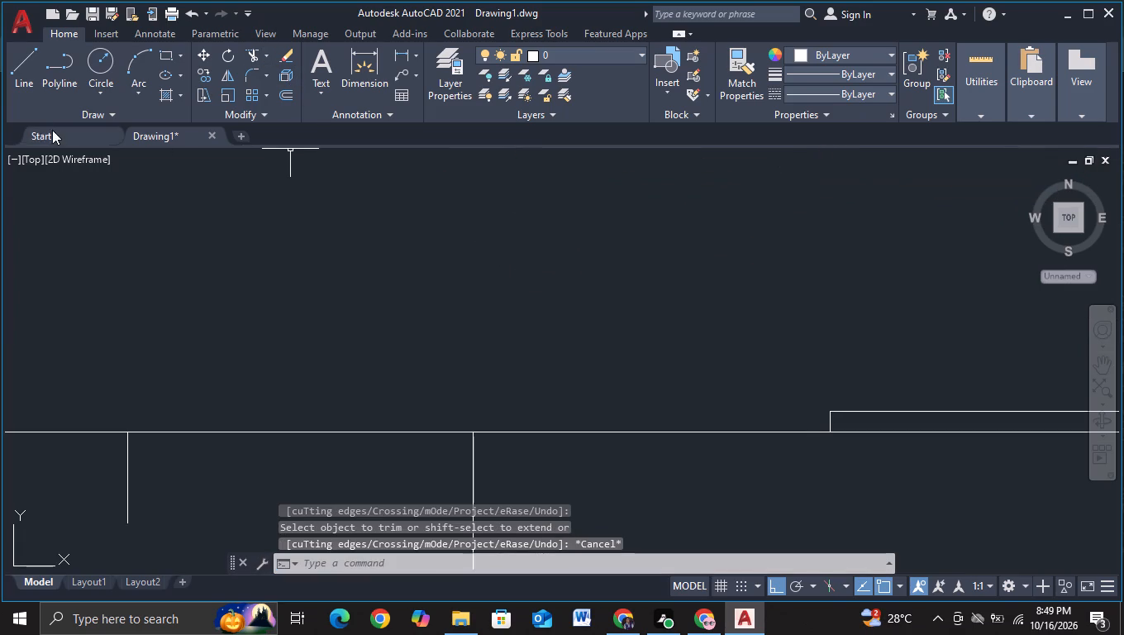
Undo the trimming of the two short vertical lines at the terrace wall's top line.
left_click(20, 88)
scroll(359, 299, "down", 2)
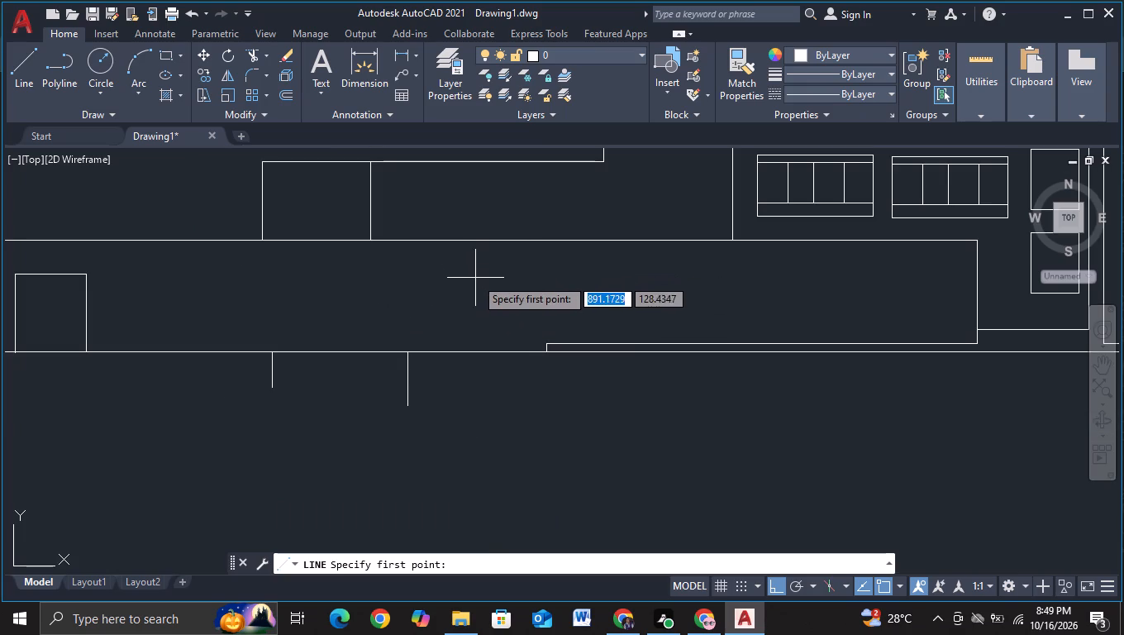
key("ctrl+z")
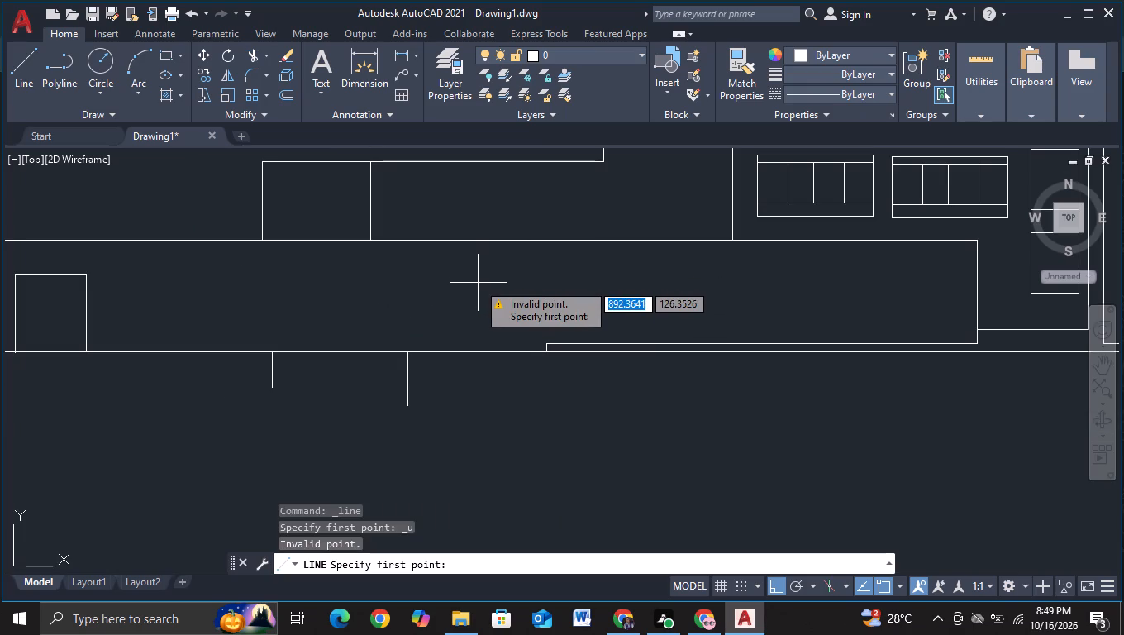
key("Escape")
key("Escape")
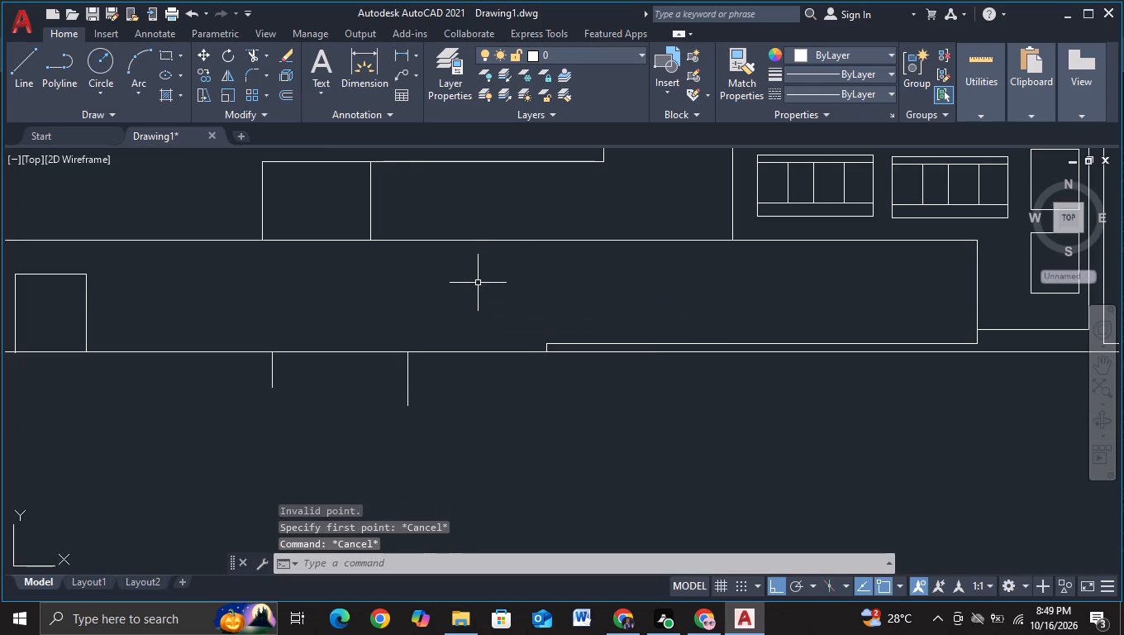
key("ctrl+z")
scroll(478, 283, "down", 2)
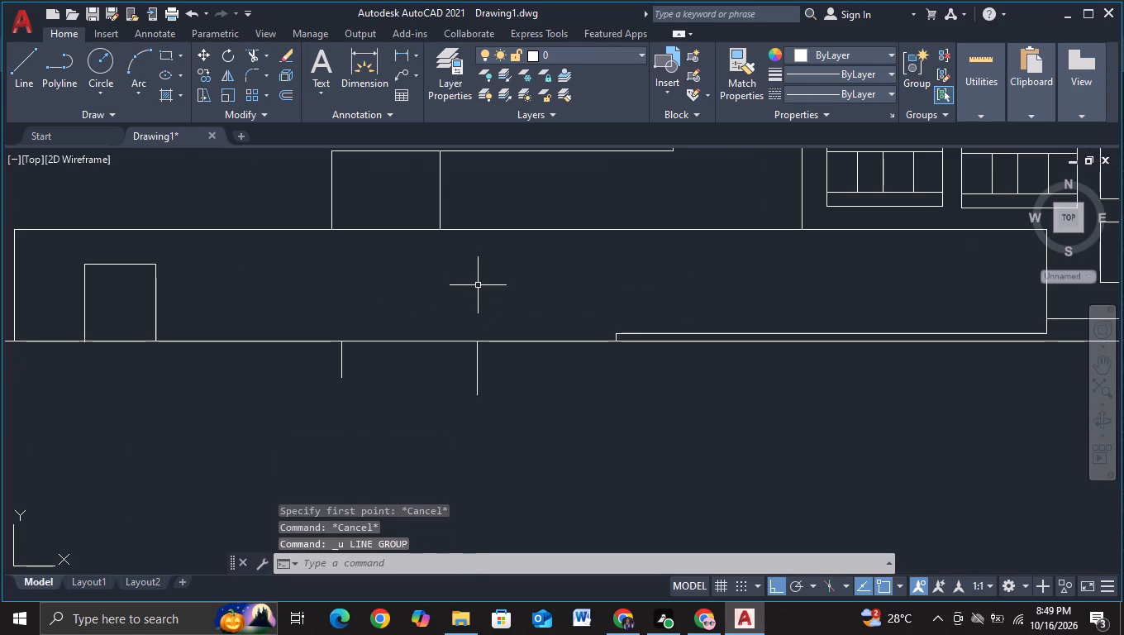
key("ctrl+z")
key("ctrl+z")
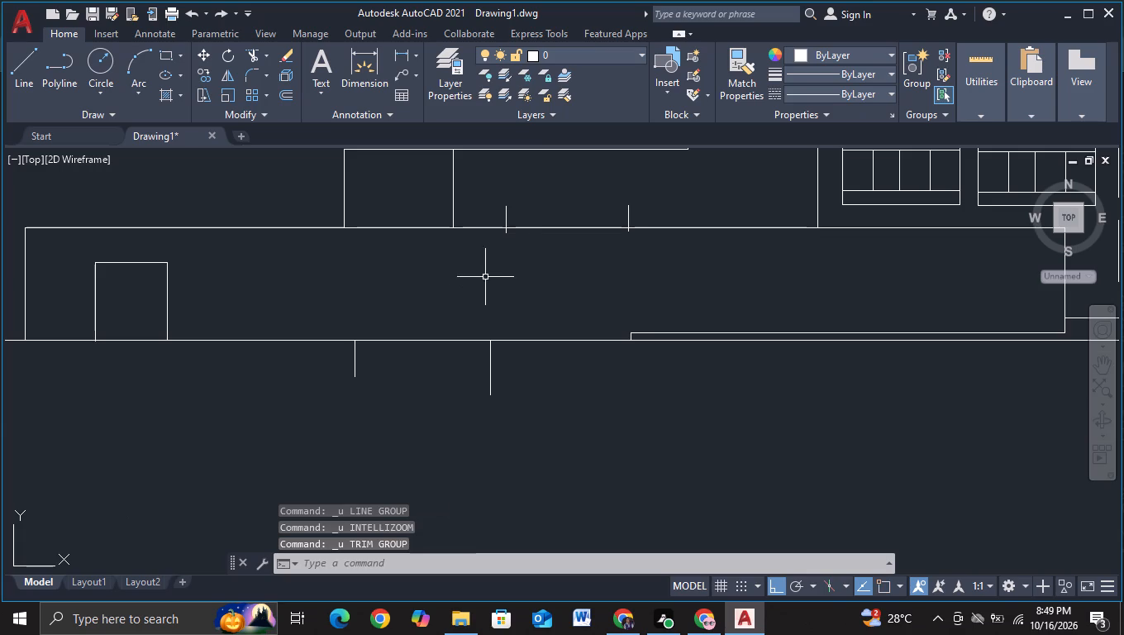
Trim off the ends of the two short vertical lines hanging below the terrace wall's top line.
middle_click_drag(491, 270, 441, 317)
left_click(250, 47)
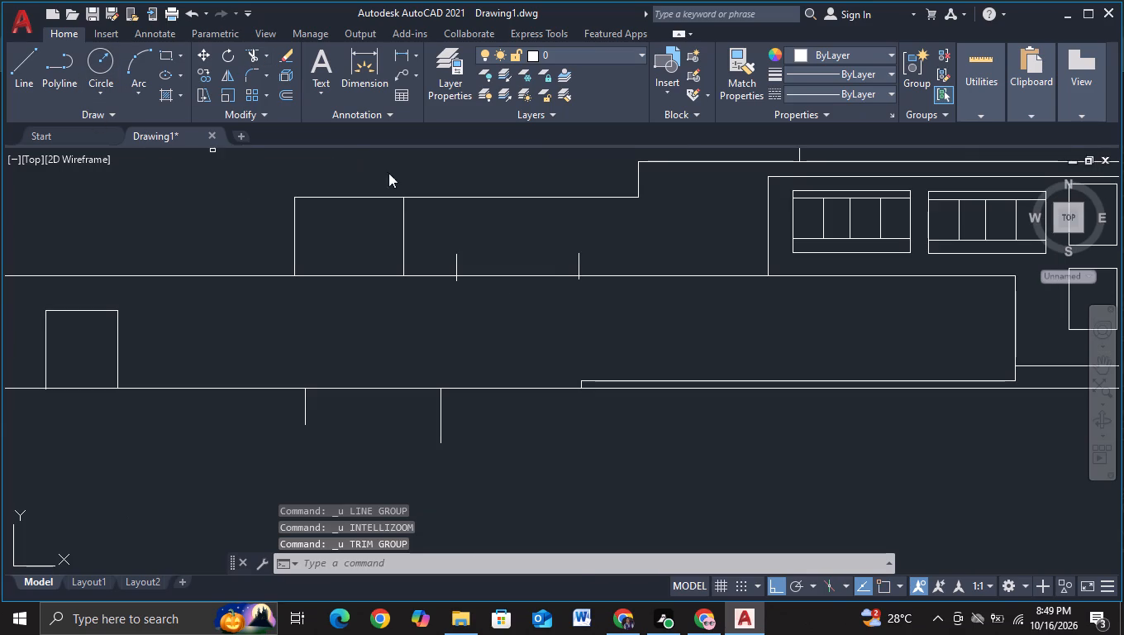
left_click(459, 282)
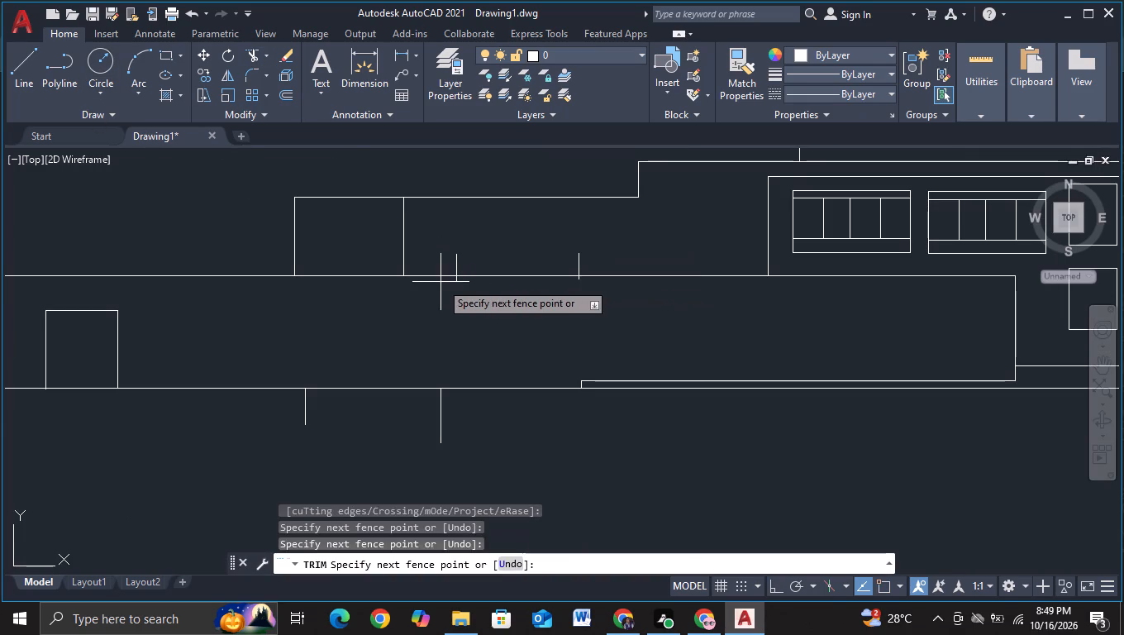
scroll(464, 284, "up", 2)
left_click(437, 270)
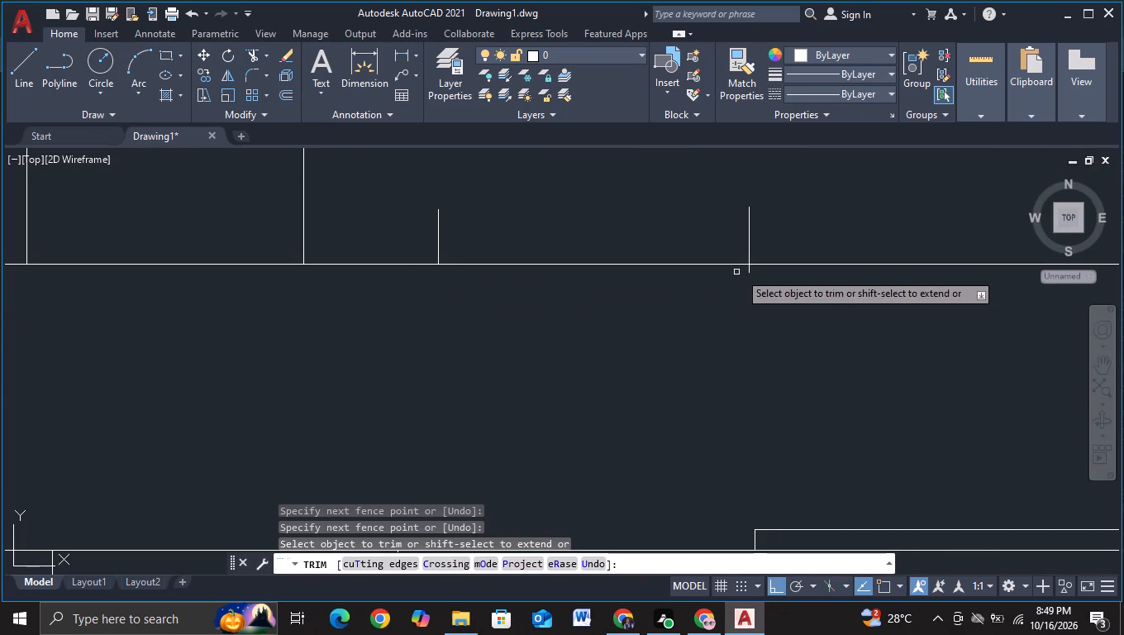
left_click(750, 272)
key("Escape")
With object snap on, draw two diagonal lines joining the stubs on the wall's top line to the stubs on its base line.
scroll(561, 377, "down", 2)
middle_click_drag(578, 388, 560, 355)
key("F3")
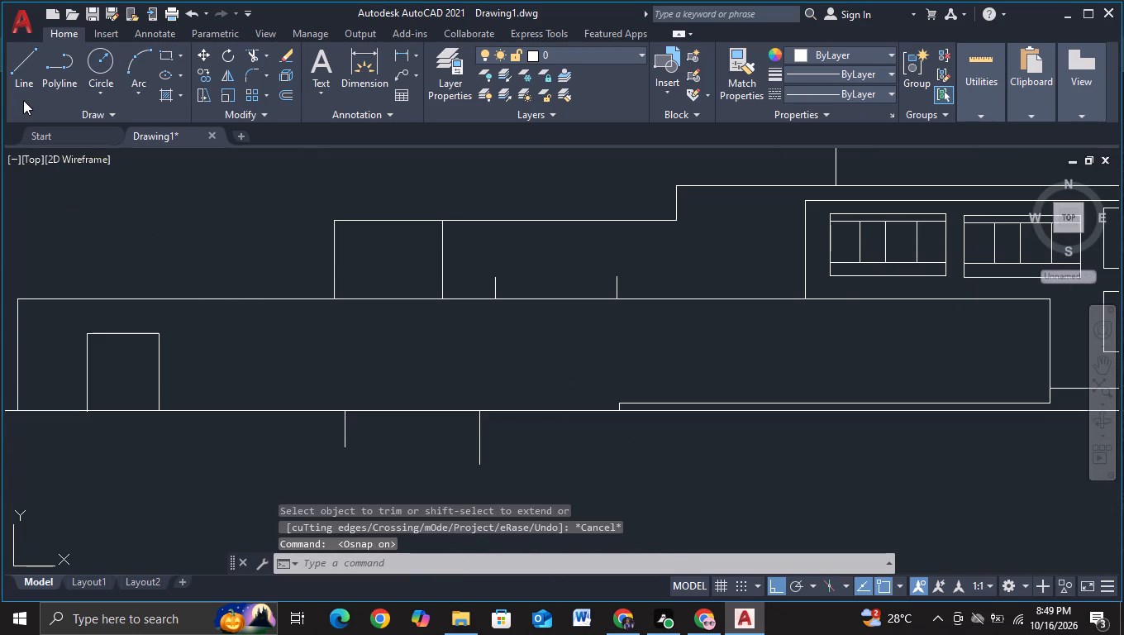
left_click(23, 100)
left_click(490, 304)
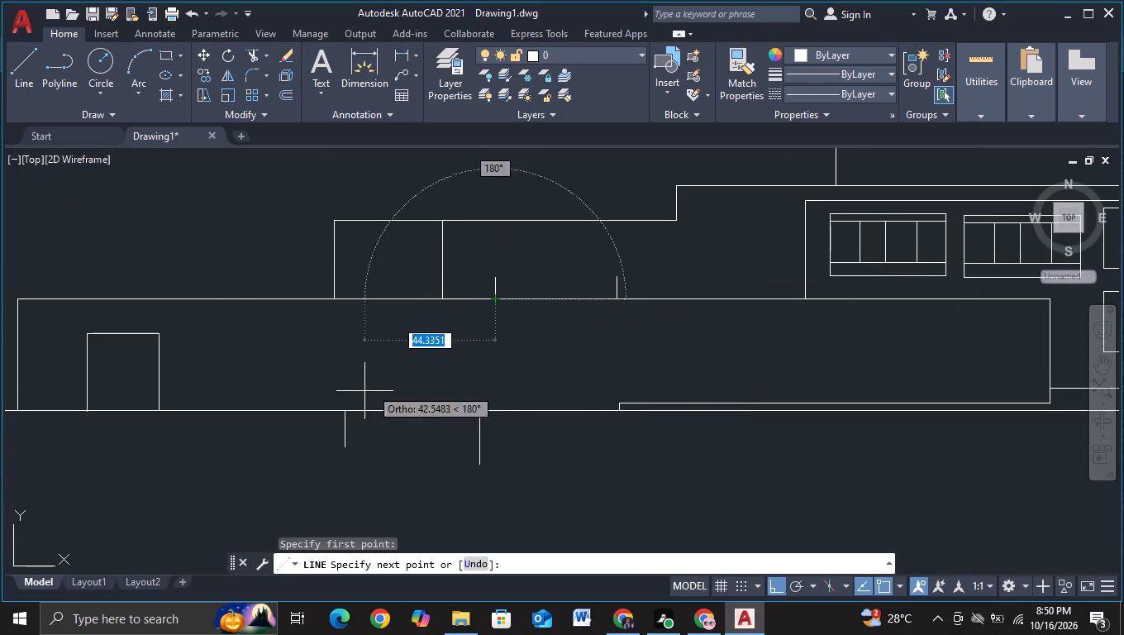
left_click(341, 413)
key("Escape")
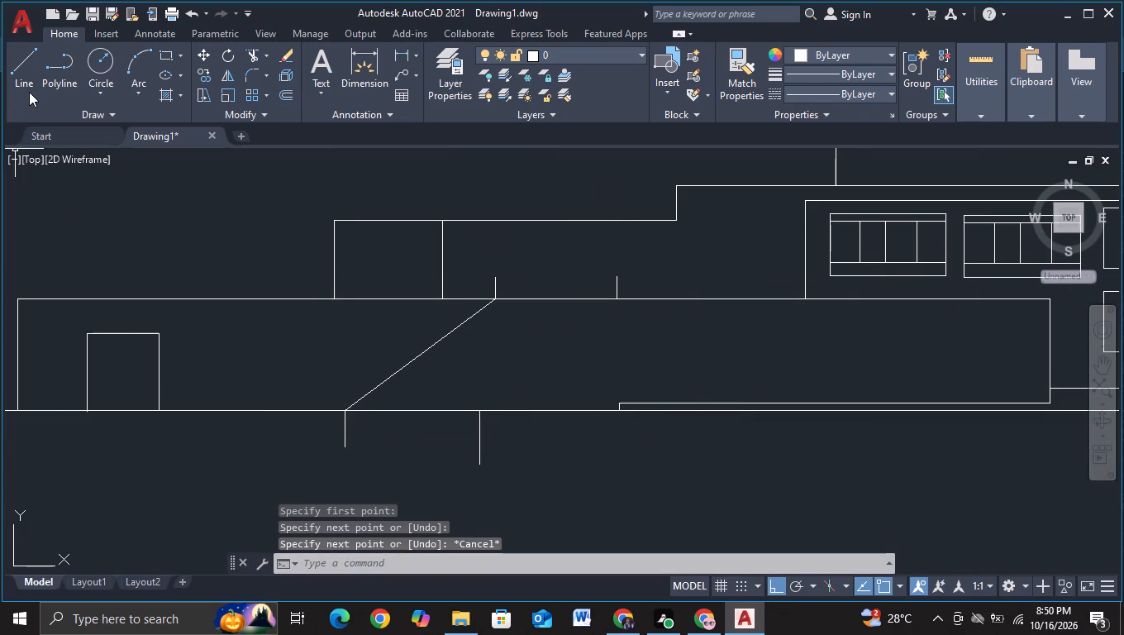
left_click(29, 92)
left_click(617, 302)
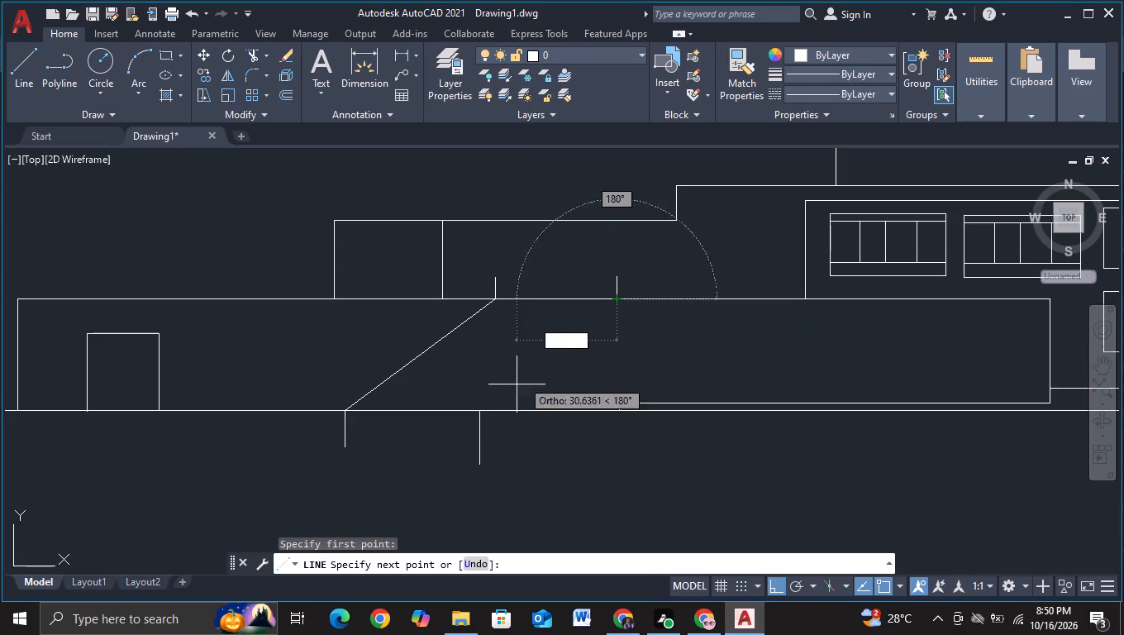
left_click(479, 425)
key("Escape")
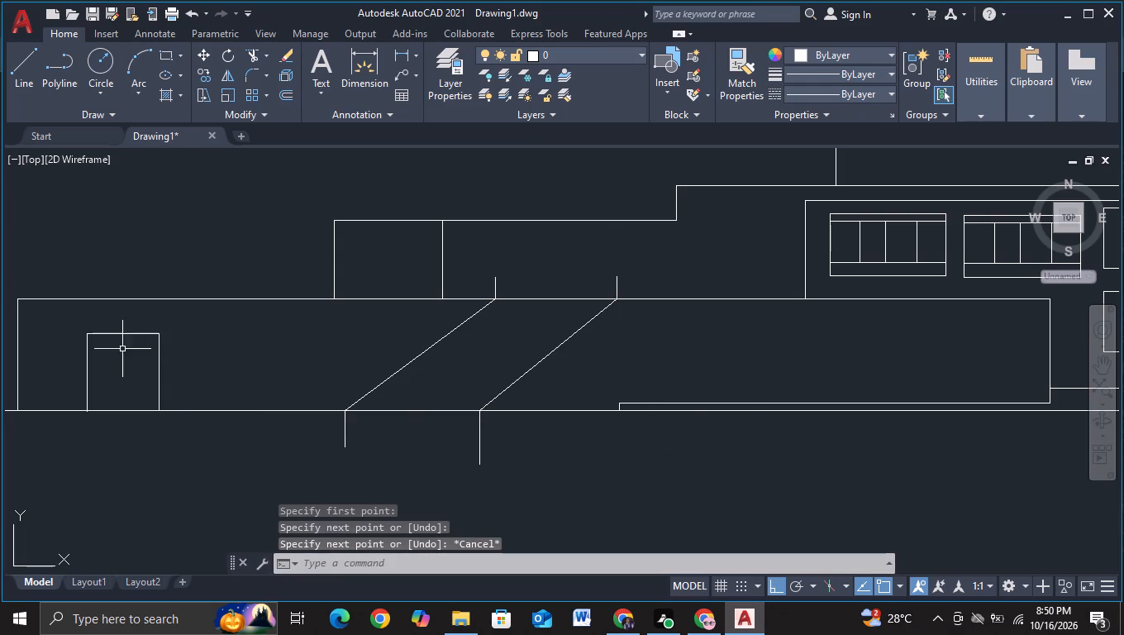
Trim away the four vertical stubs at the ends of the two diagonal lines.
left_click(252, 50)
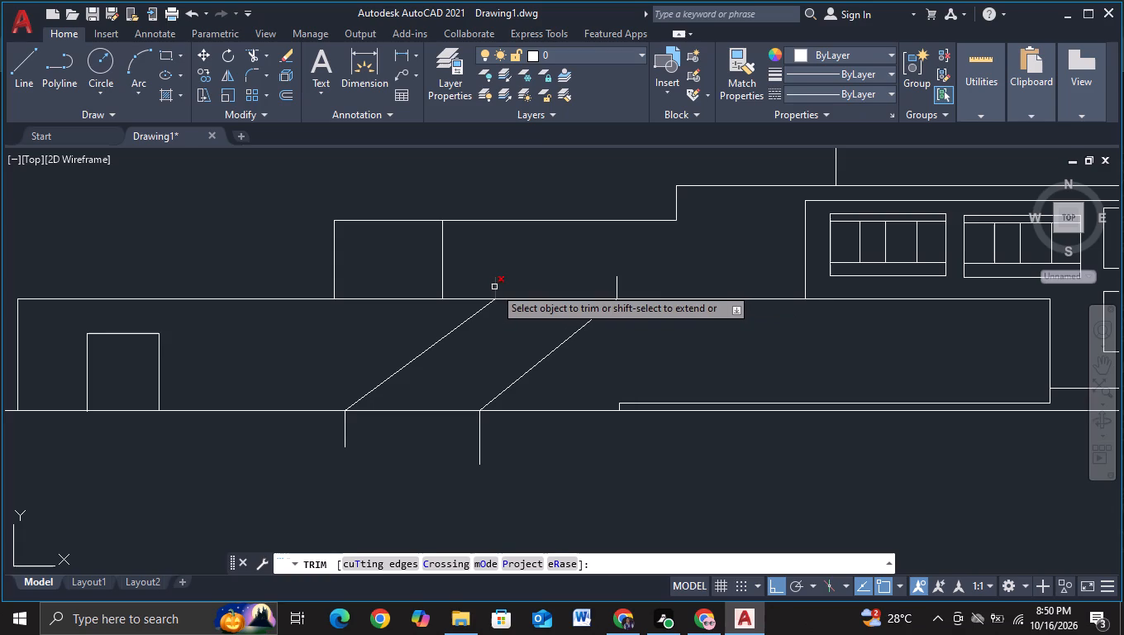
left_click(494, 287)
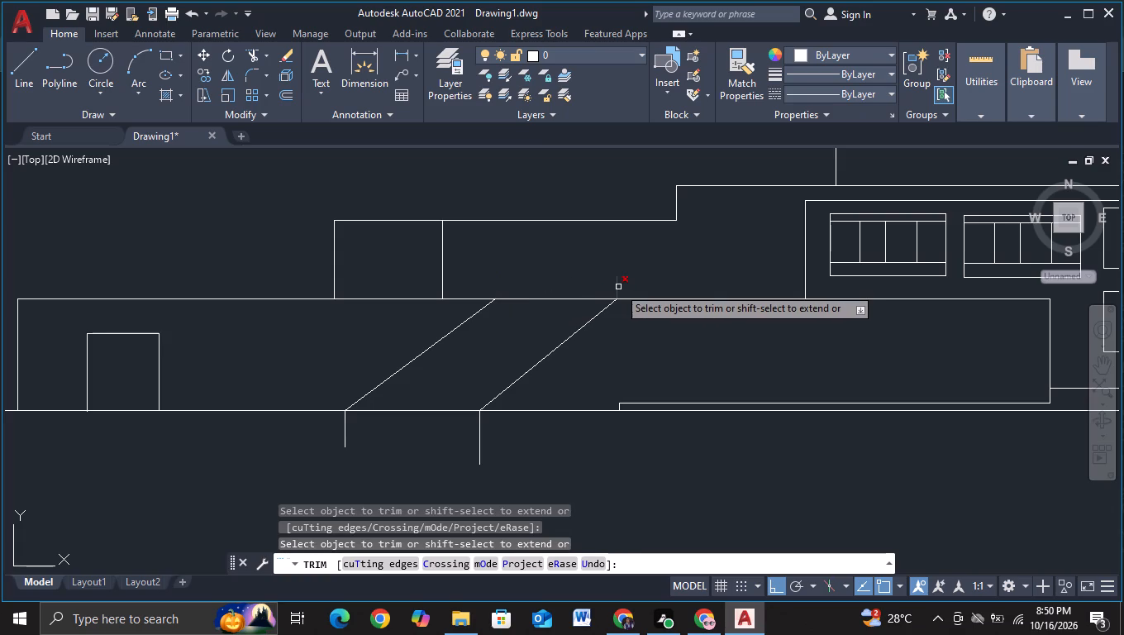
left_click(618, 287)
left_click_drag(327, 437, 498, 446)
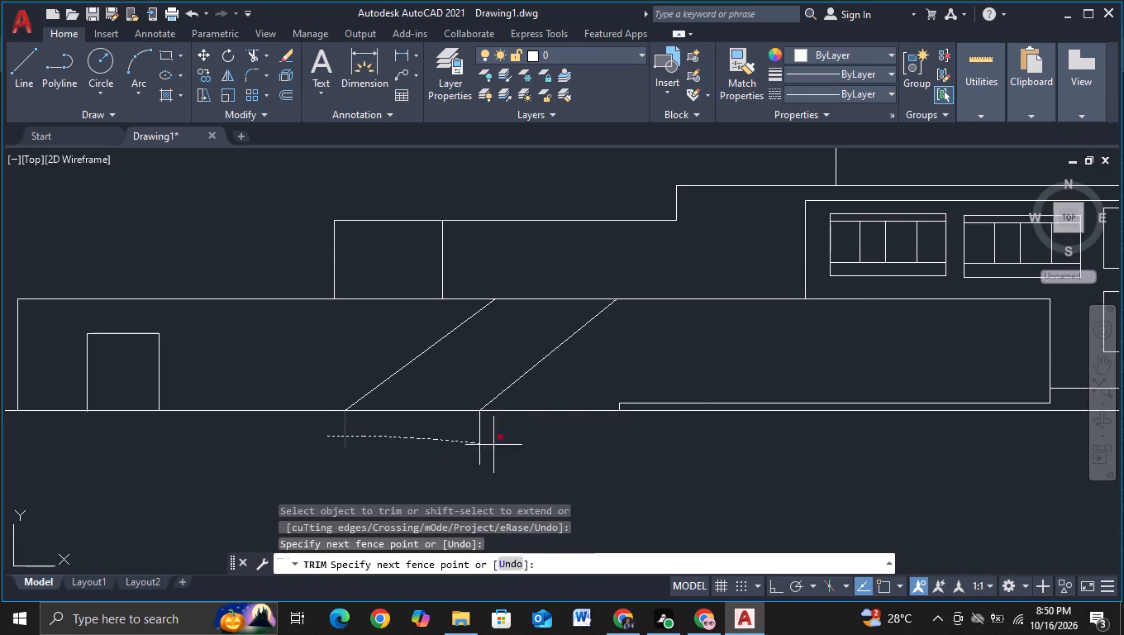
left_click_drag(498, 446, 509, 446)
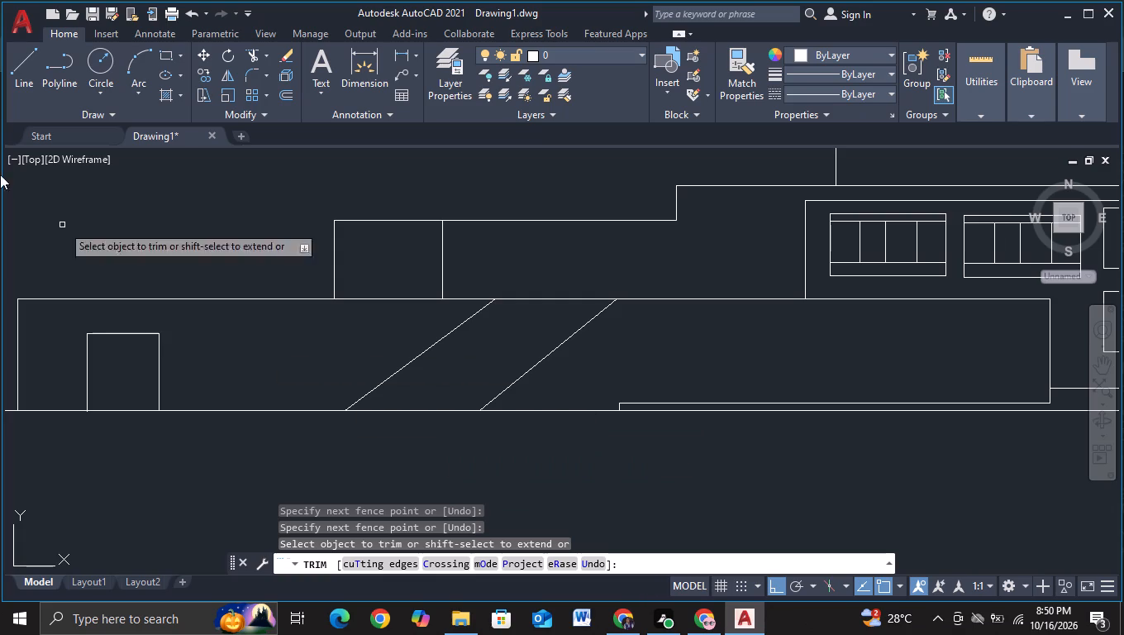
Draw a horizontal line about 56 units long across both diagonals, just above the terrace wall's base line.
left_click(17, 83)
scroll(395, 358, "up", 1)
middle_click_drag(440, 411, 455, 364)
scroll(450, 364, "up", 2)
middle_click_drag(420, 383, 438, 363)
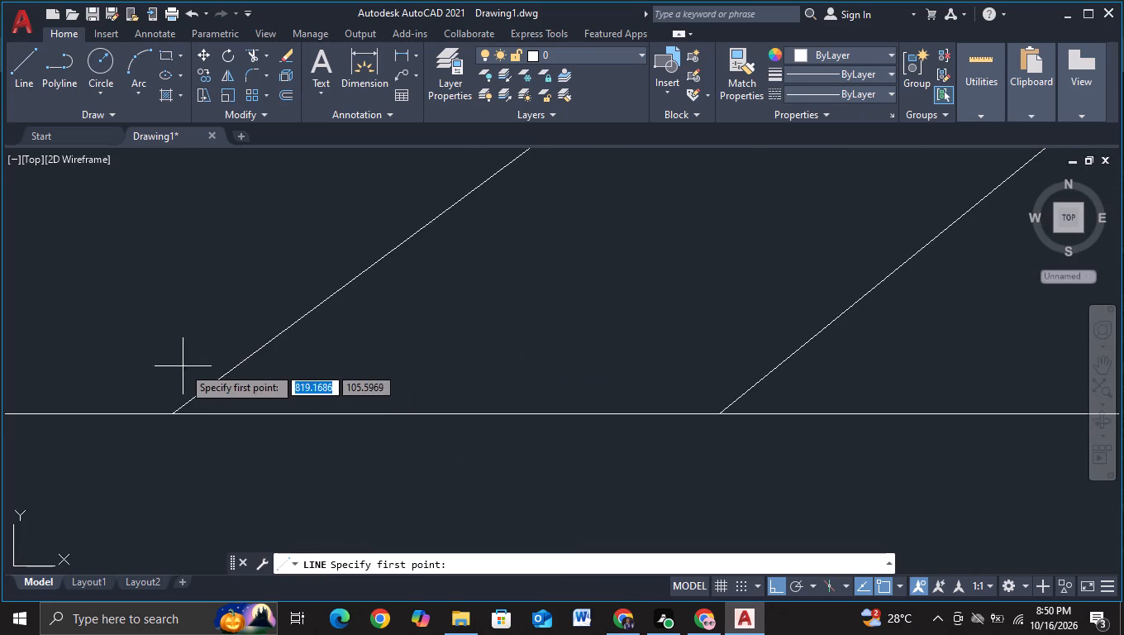
left_click(189, 361)
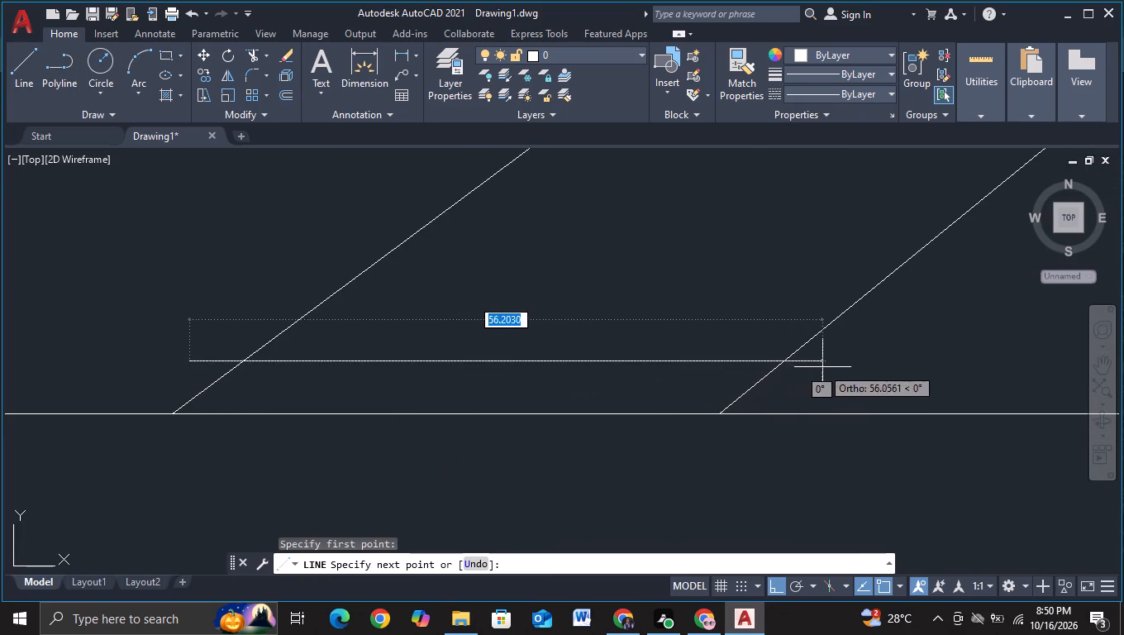
left_click(826, 367)
key("Escape")
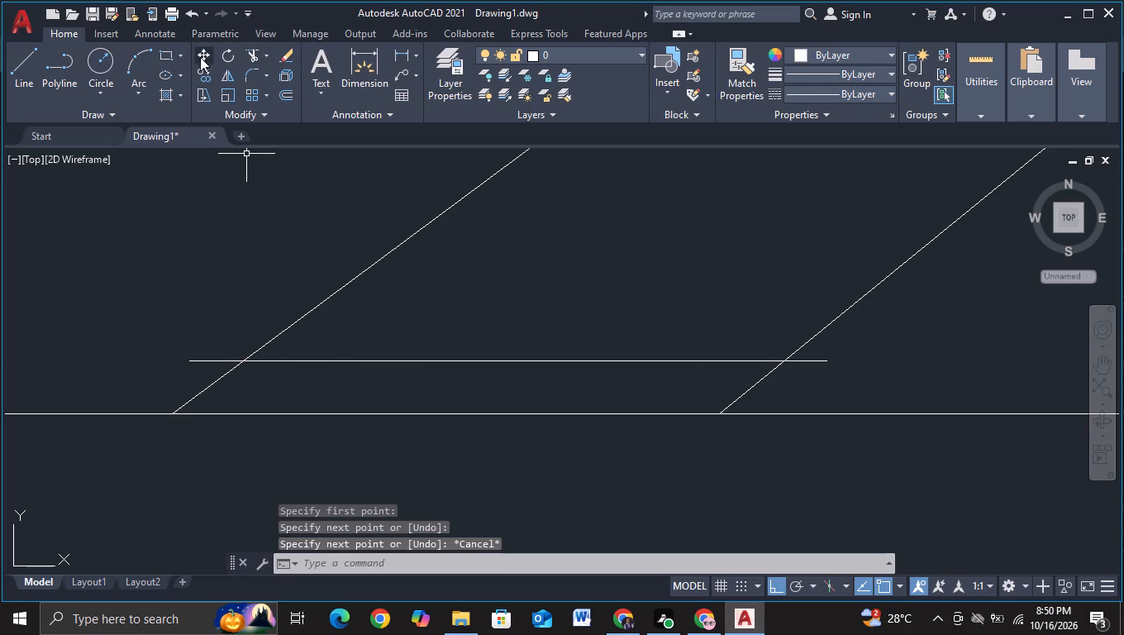
Trim off both ends of the new horizontal line that overhang the two diagonals.
left_click(254, 54)
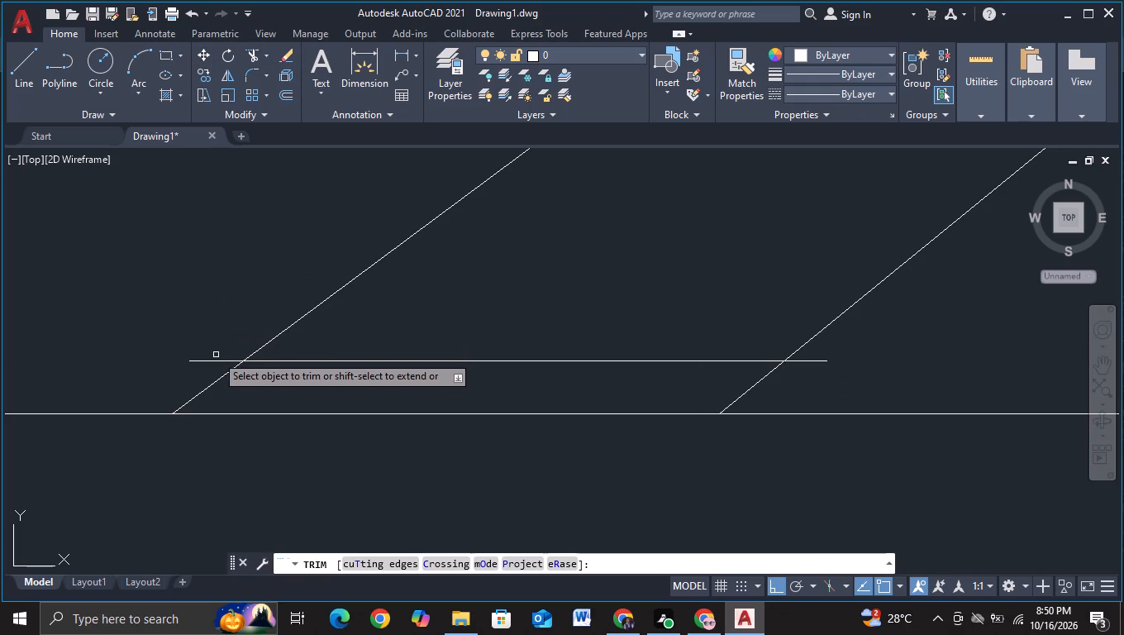
left_click(217, 361)
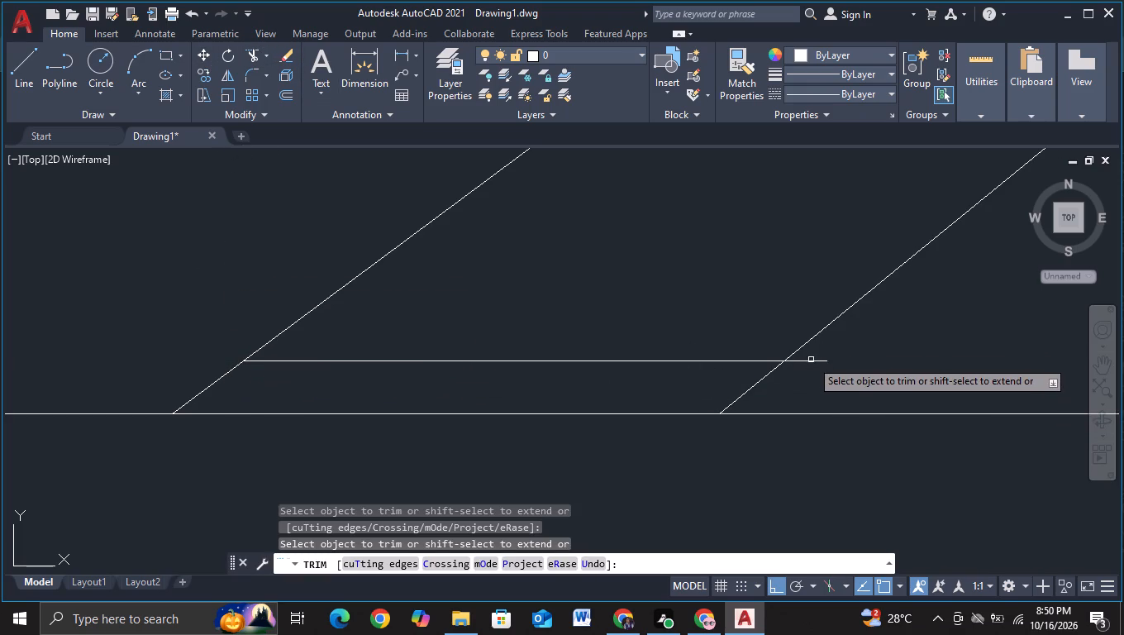
left_click(811, 360)
scroll(841, 353, "down", 2)
middle_click_drag(889, 359, 826, 391)
key("Escape")
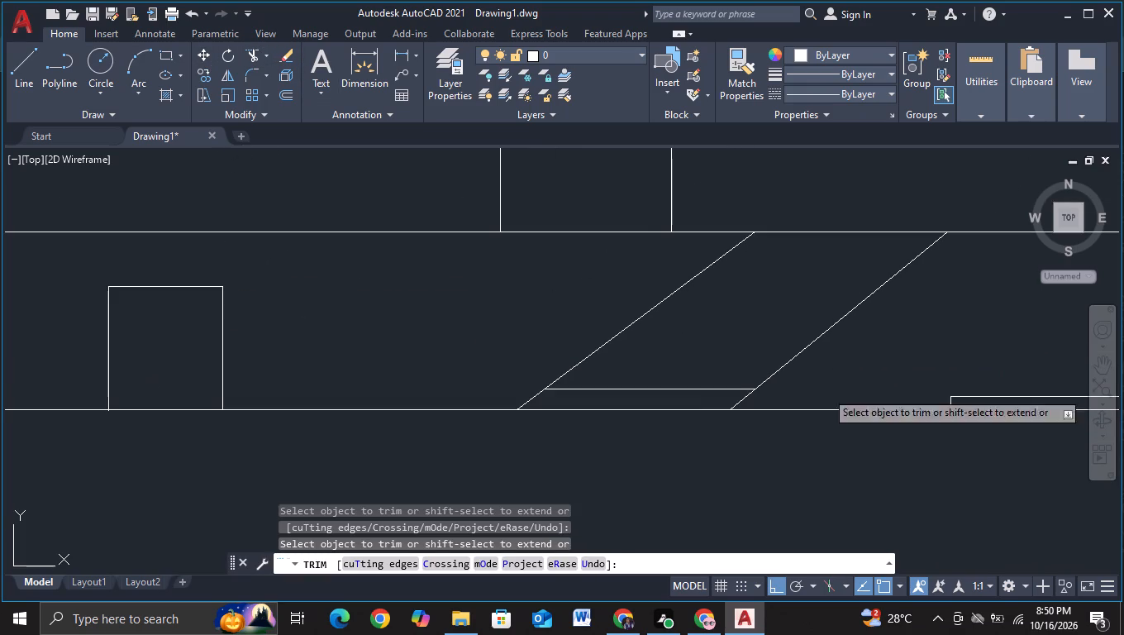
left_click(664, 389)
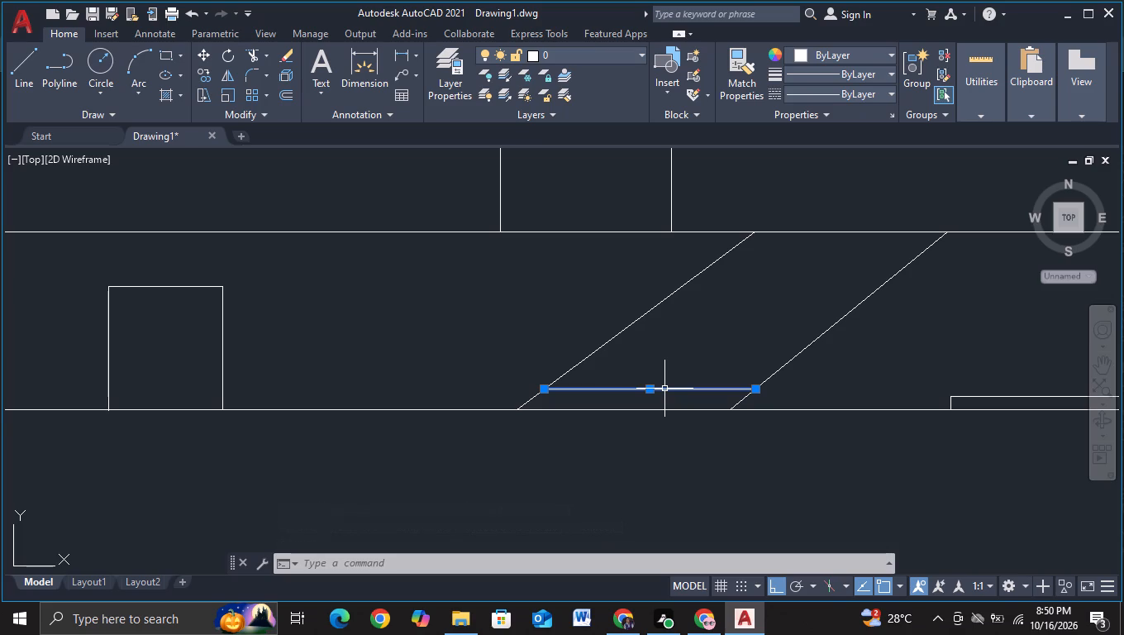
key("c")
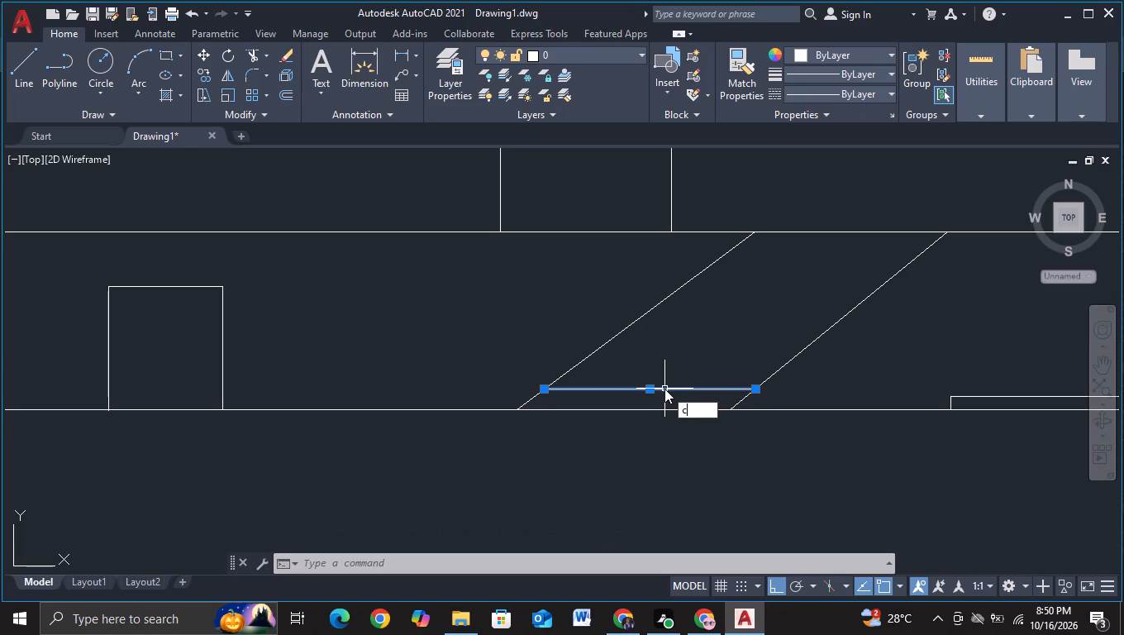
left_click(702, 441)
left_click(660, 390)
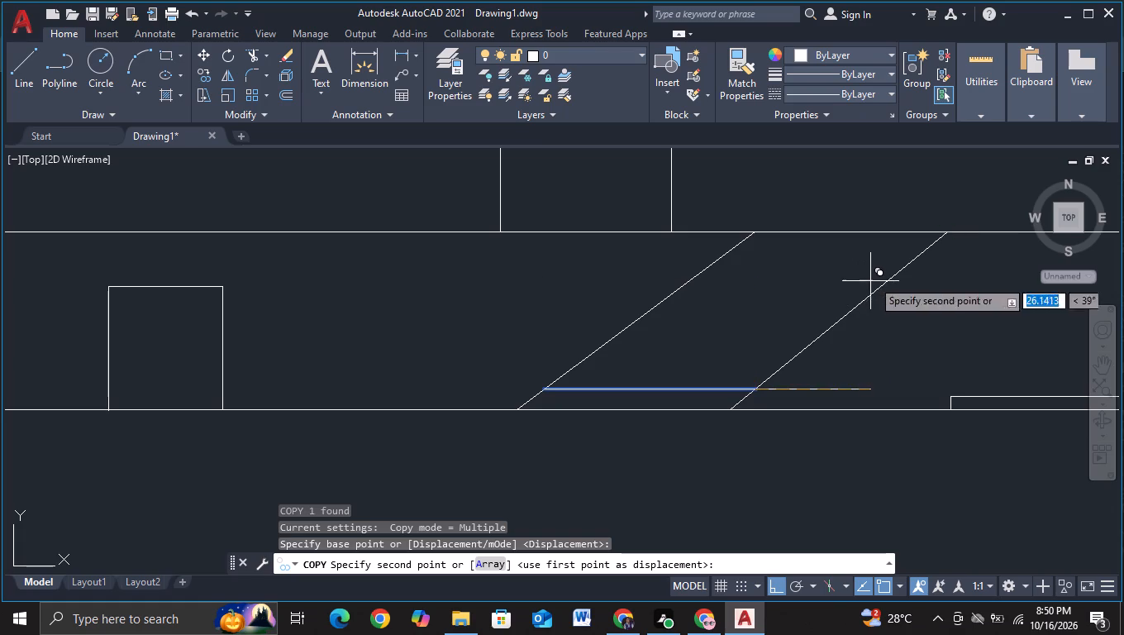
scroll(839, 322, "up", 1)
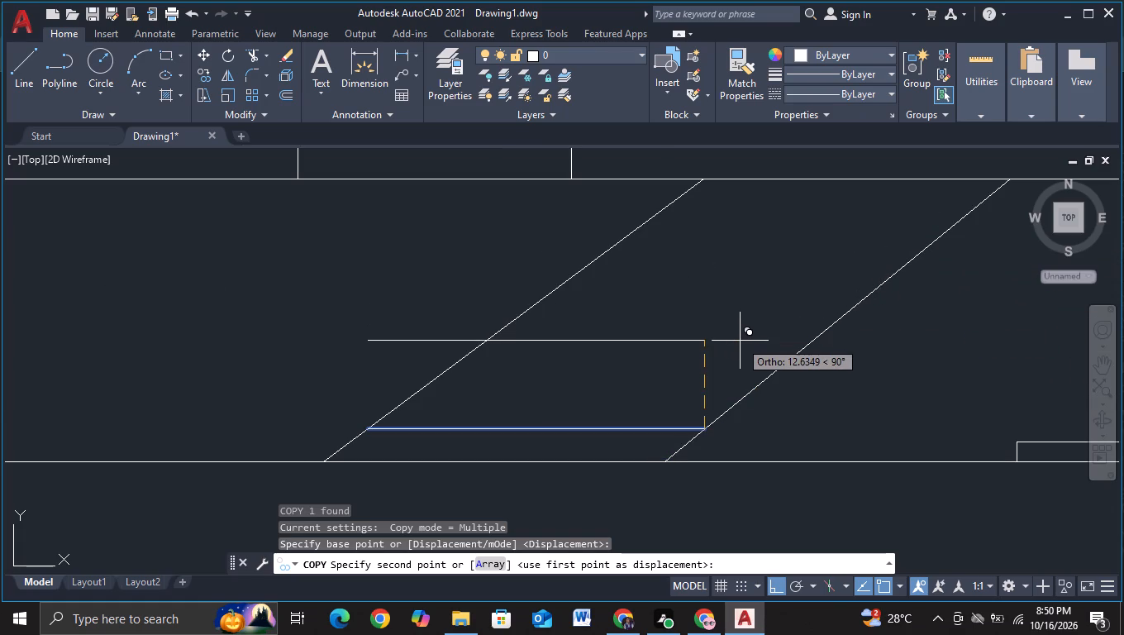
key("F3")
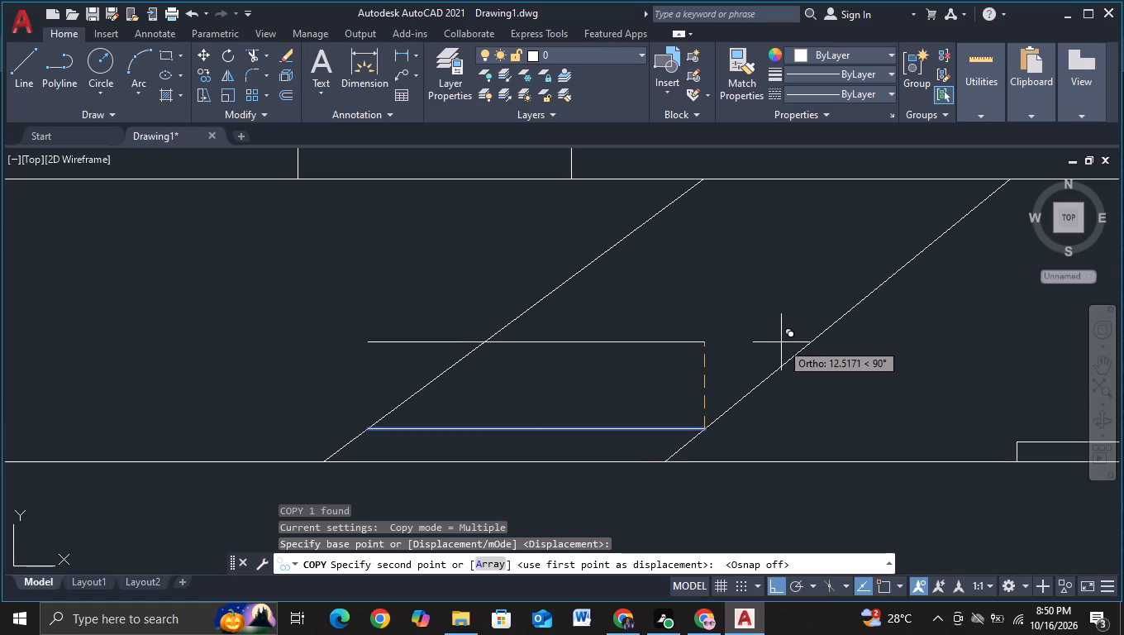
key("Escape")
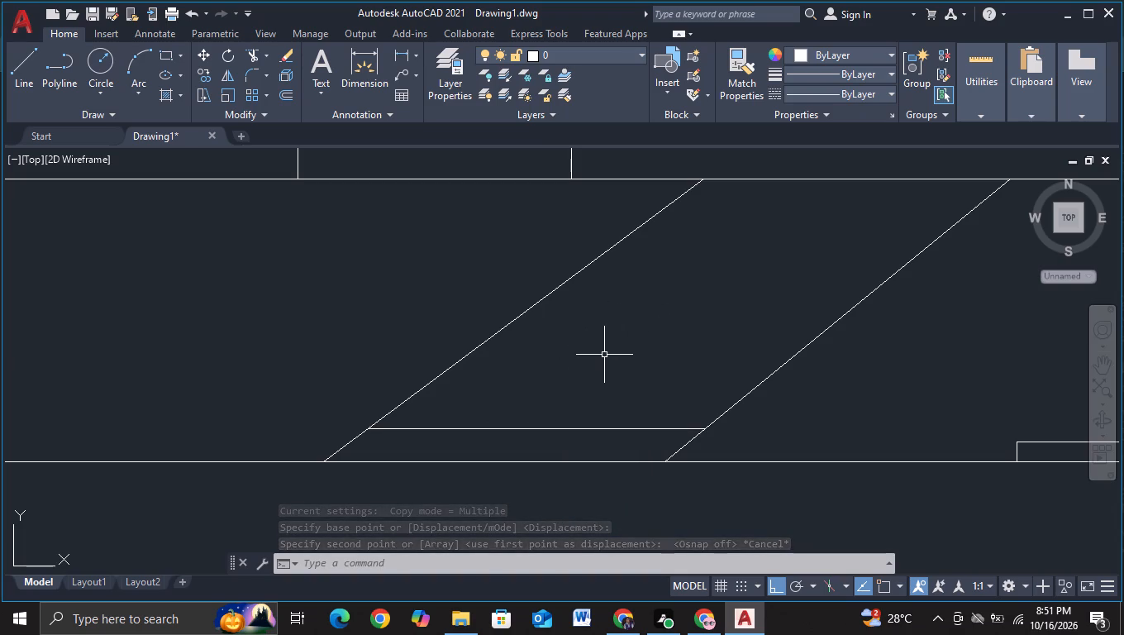
Draw two more horizontal lines above the first one, evenly spaced and slightly overhanging both diagonals.
left_click(11, 87)
scroll(372, 399, "up", 1)
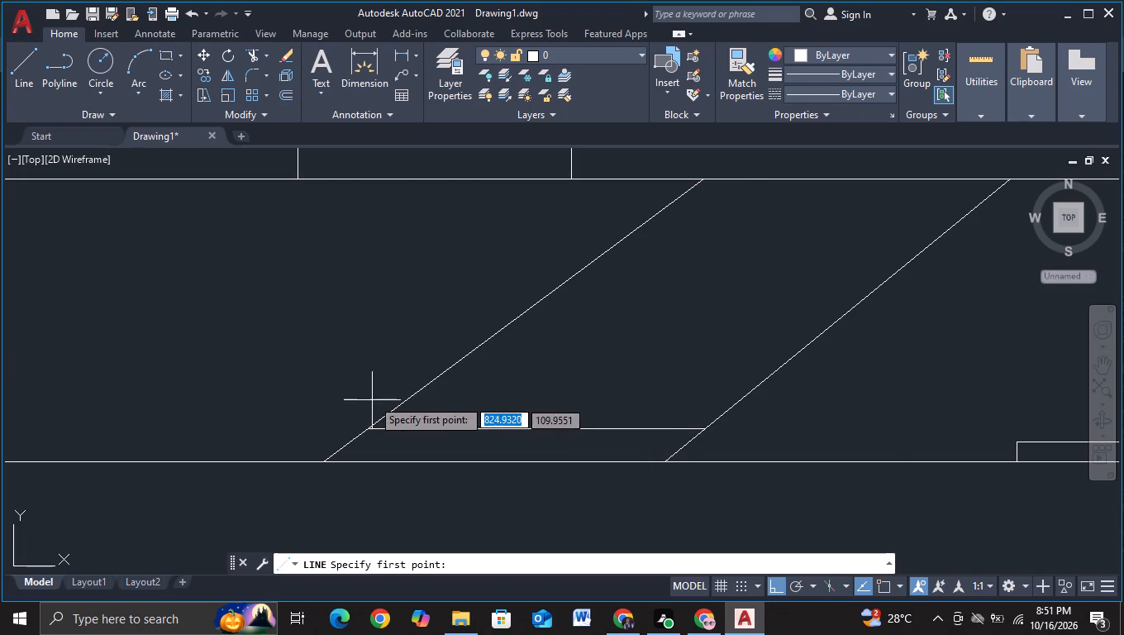
left_click(402, 403)
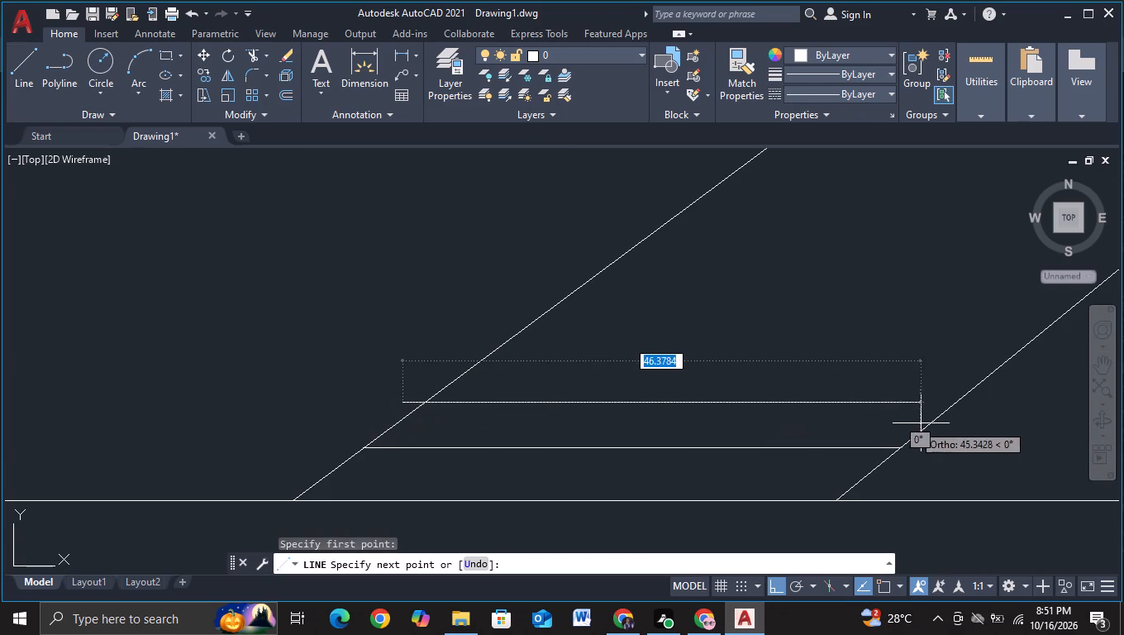
left_click(979, 425)
key("Escape")
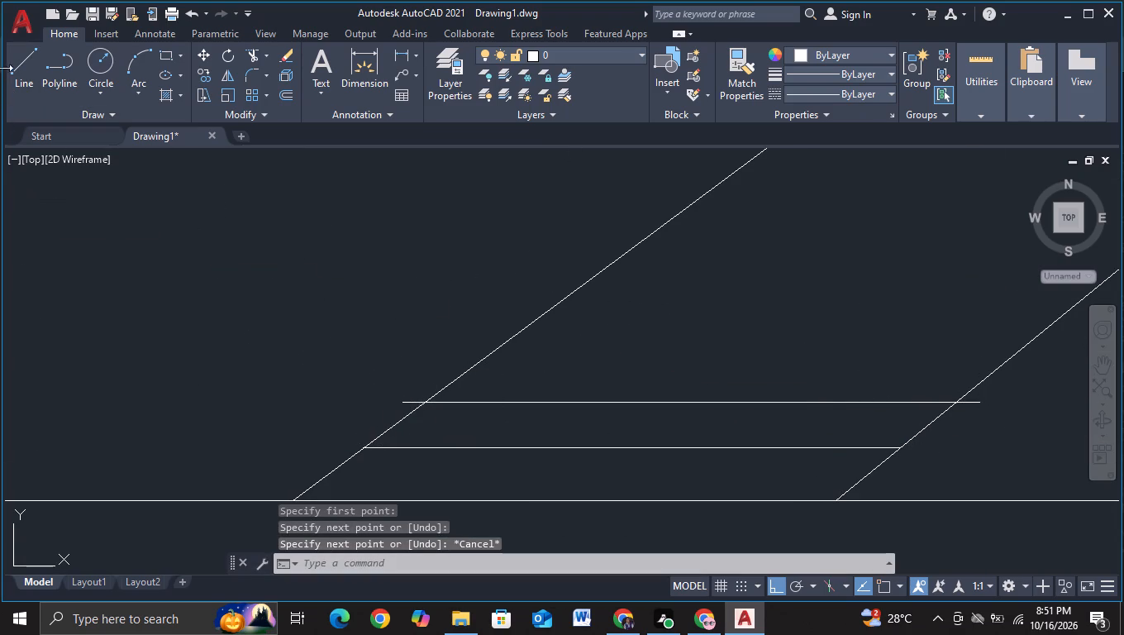
left_click(24, 73)
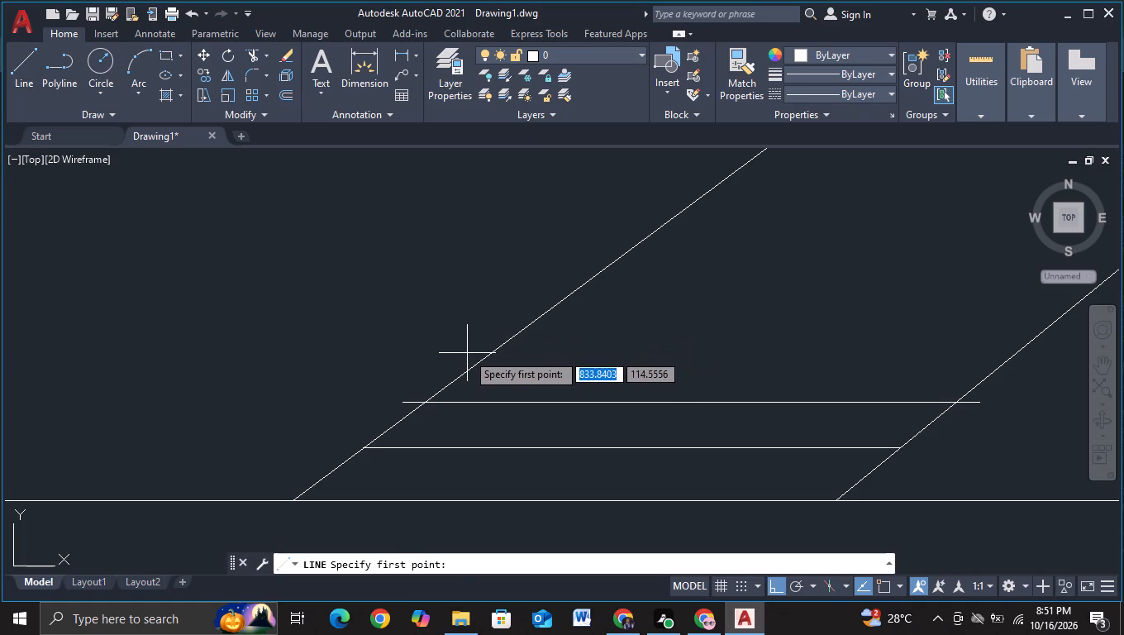
left_click(467, 353)
left_click(1031, 381)
key("Escape")
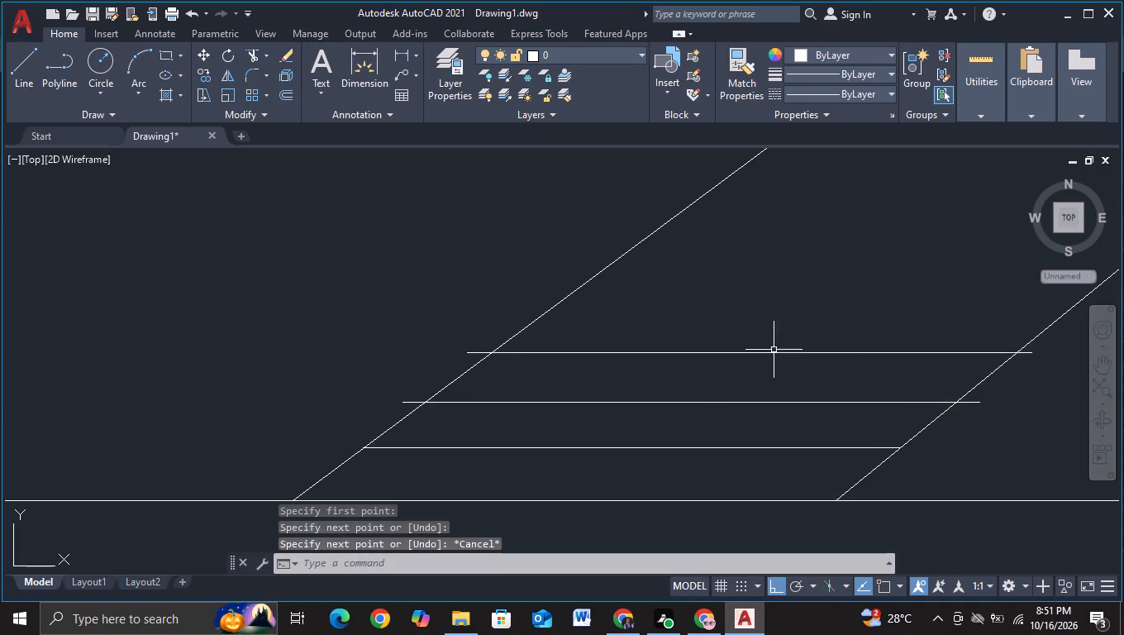
Draw the fourth and fifth horizontal lines across the sloped band, about 50 units long, continuing the even spacing upward.
middle_click_drag(800, 325, 626, 390)
left_click(19, 74)
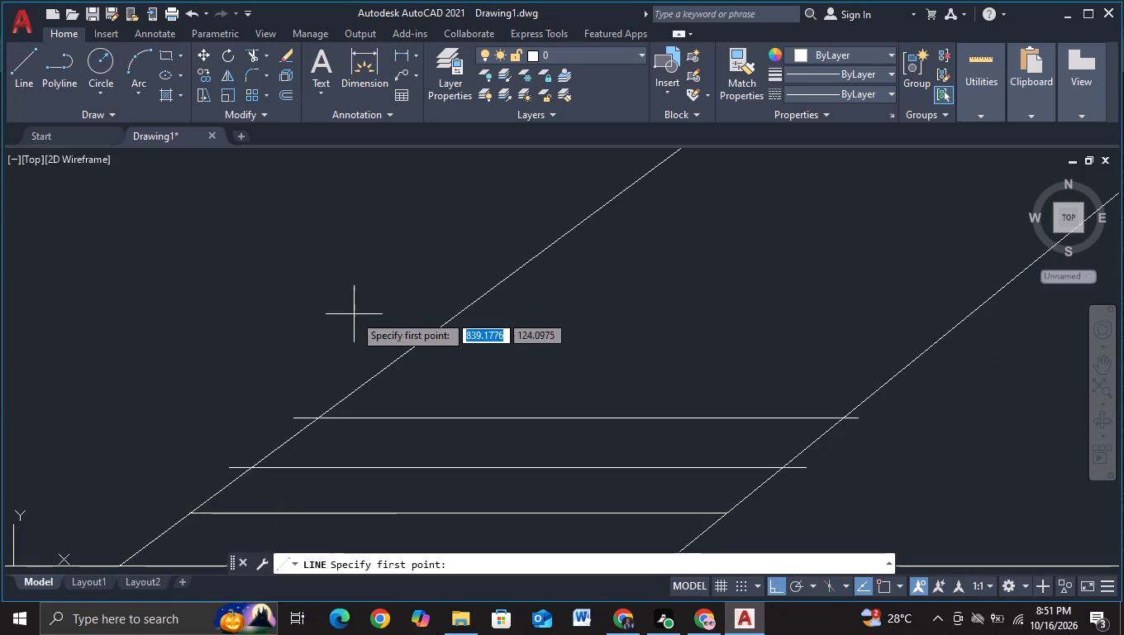
left_click(363, 368)
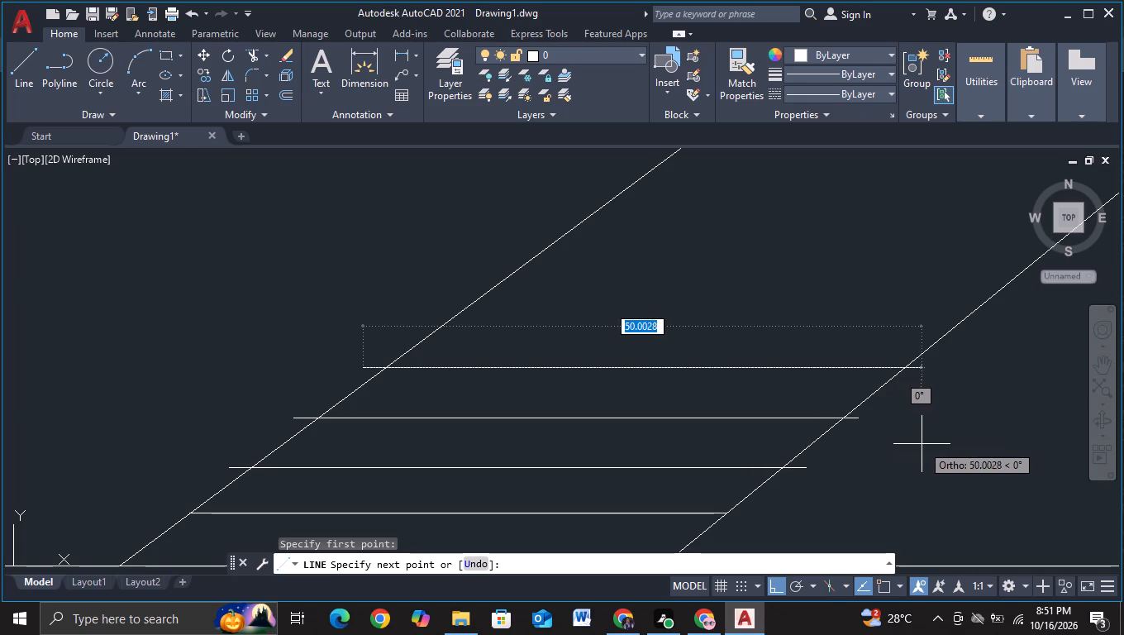
left_click(922, 444)
key("Escape")
left_click(31, 69)
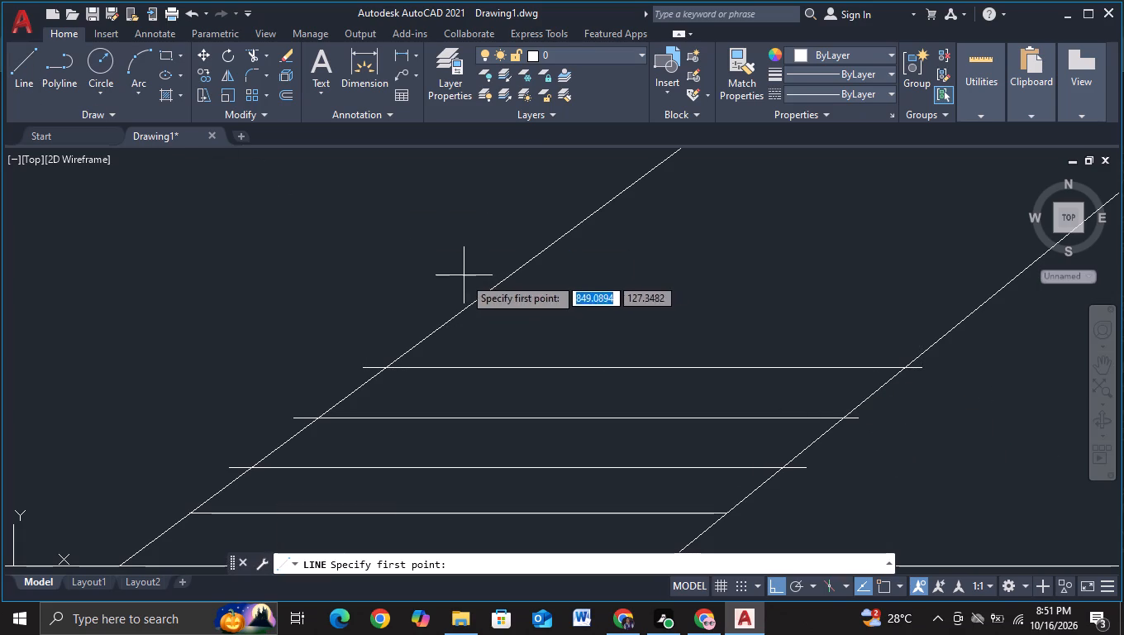
left_click(431, 323)
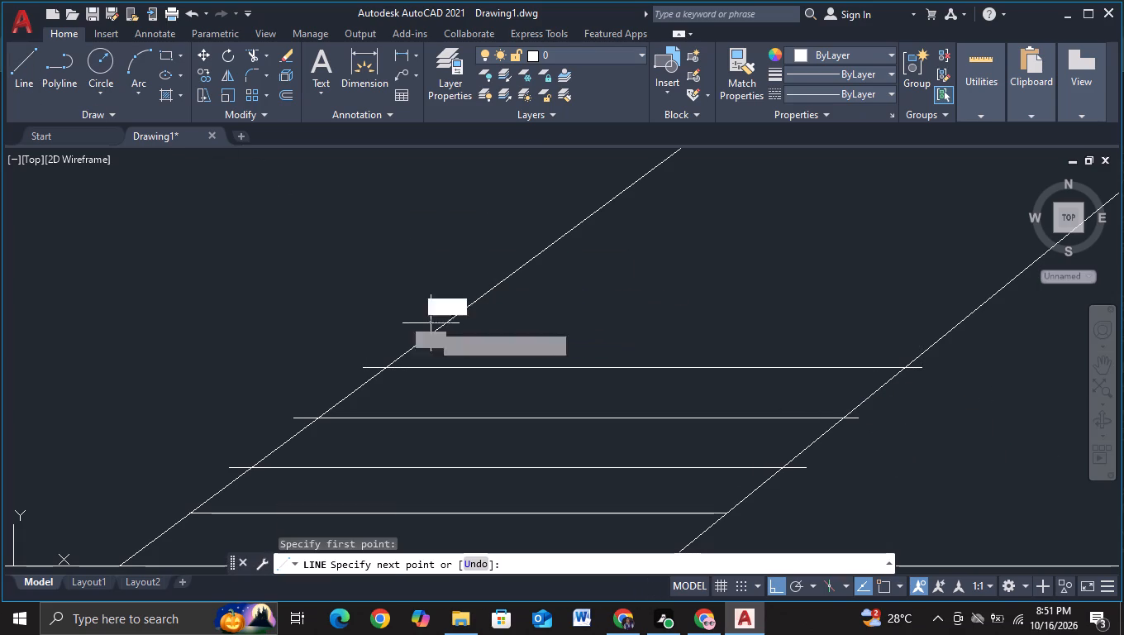
left_click(966, 390)
scroll(966, 390, "down", 1)
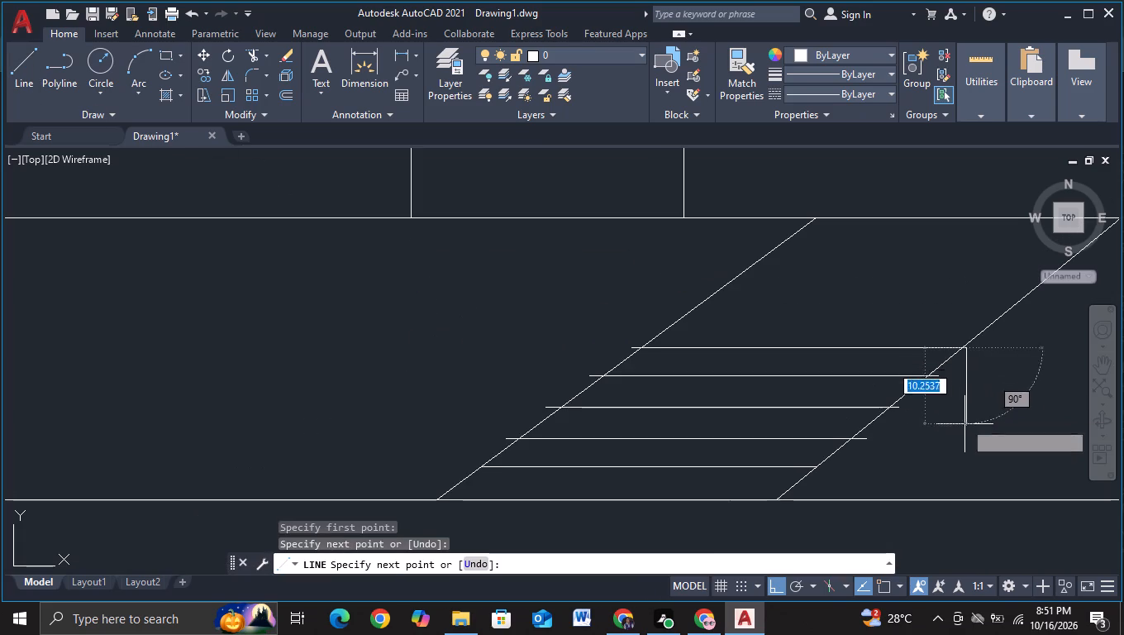
middle_click_drag(964, 425, 855, 434)
key("Escape")
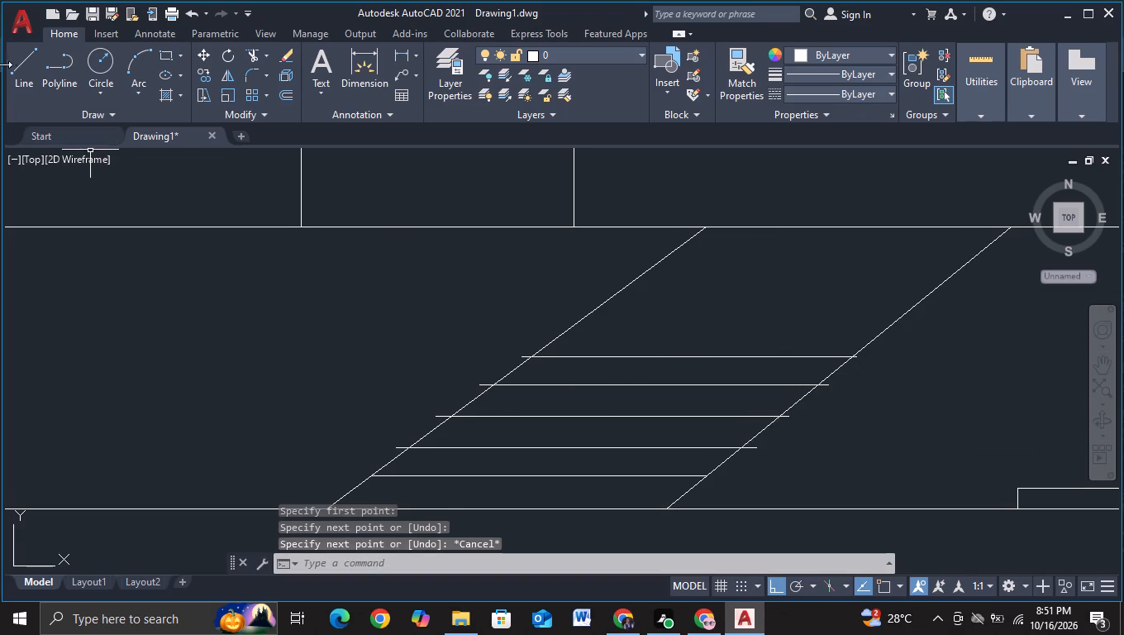
Draw the sixth and seventh horizontal lines across the sloped band, slightly overhanging both diagonals at the same spacing.
left_click(17, 64)
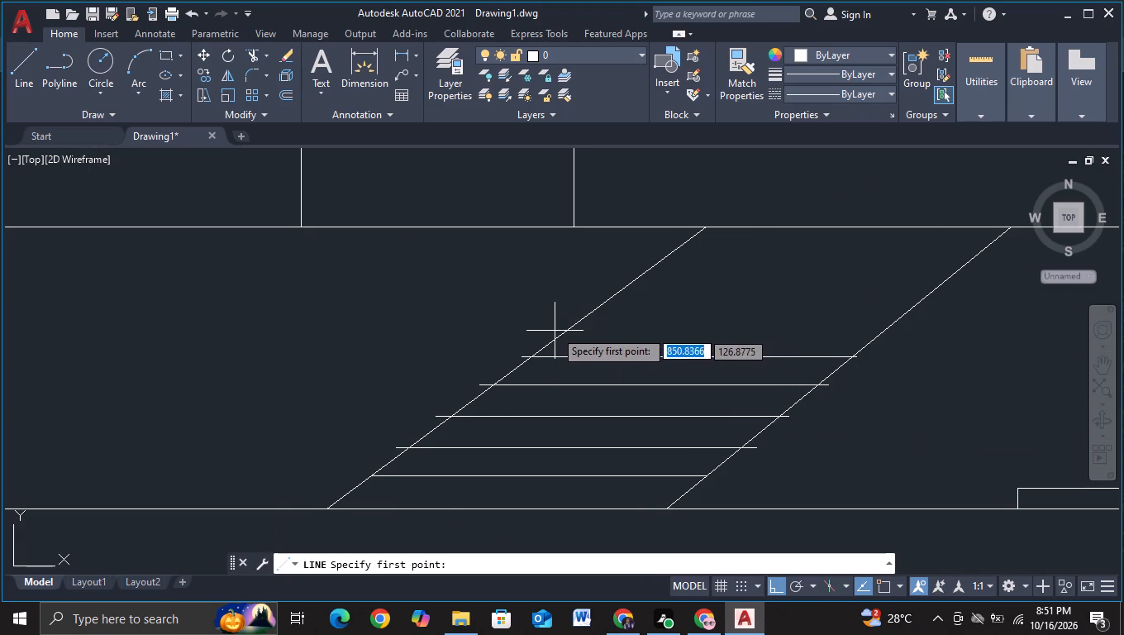
left_click(558, 328)
left_click(912, 362)
key("Escape")
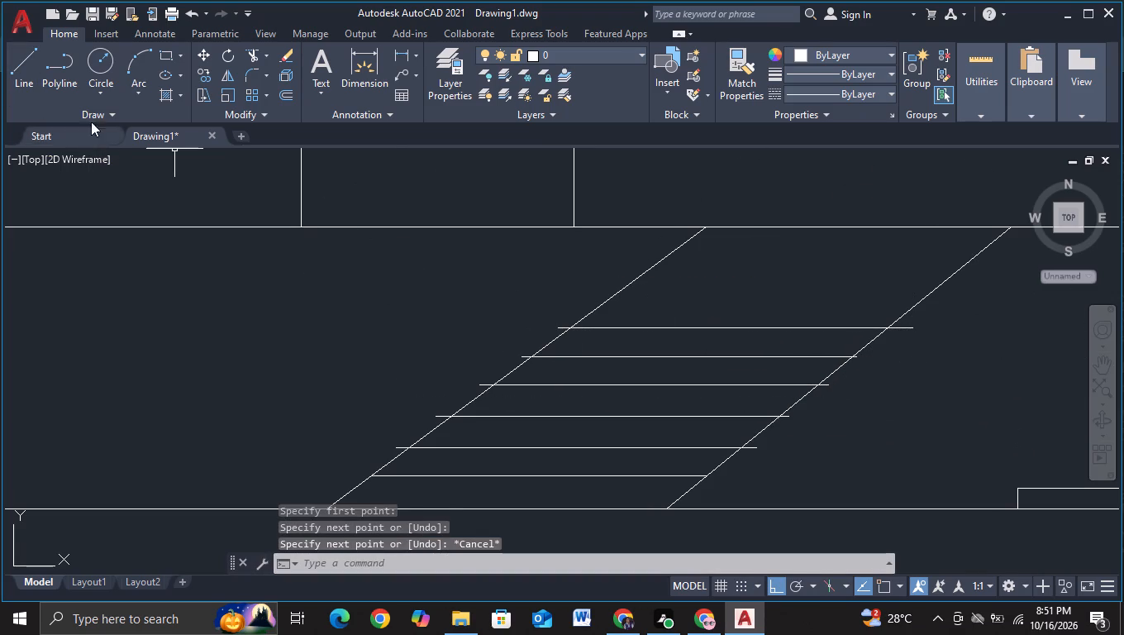
left_click(16, 83)
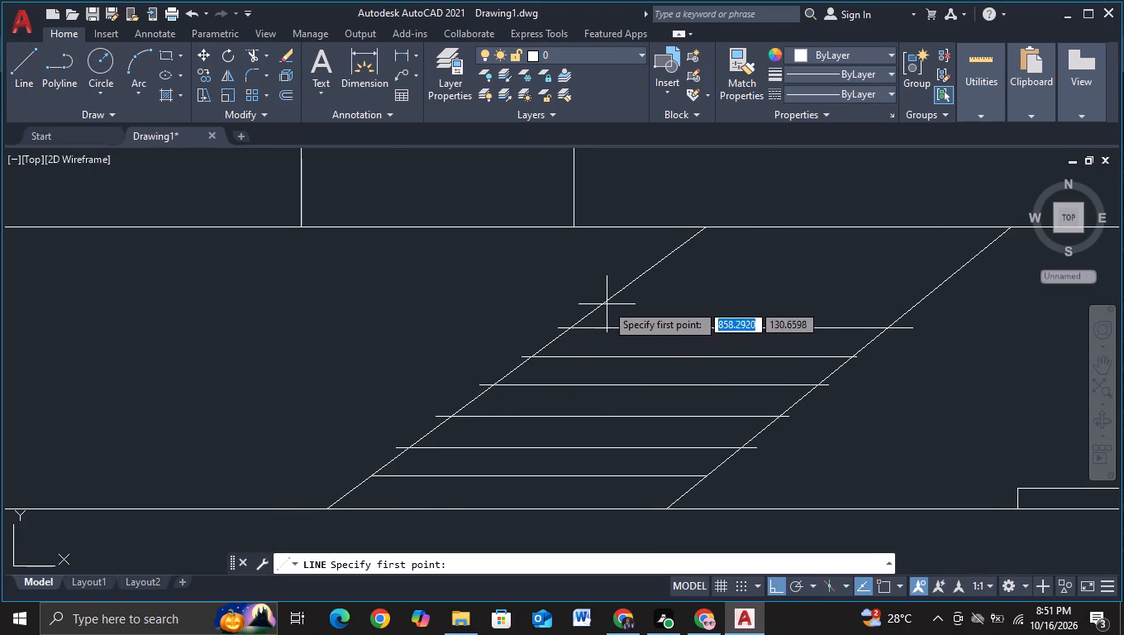
left_click(590, 300)
left_click(949, 332)
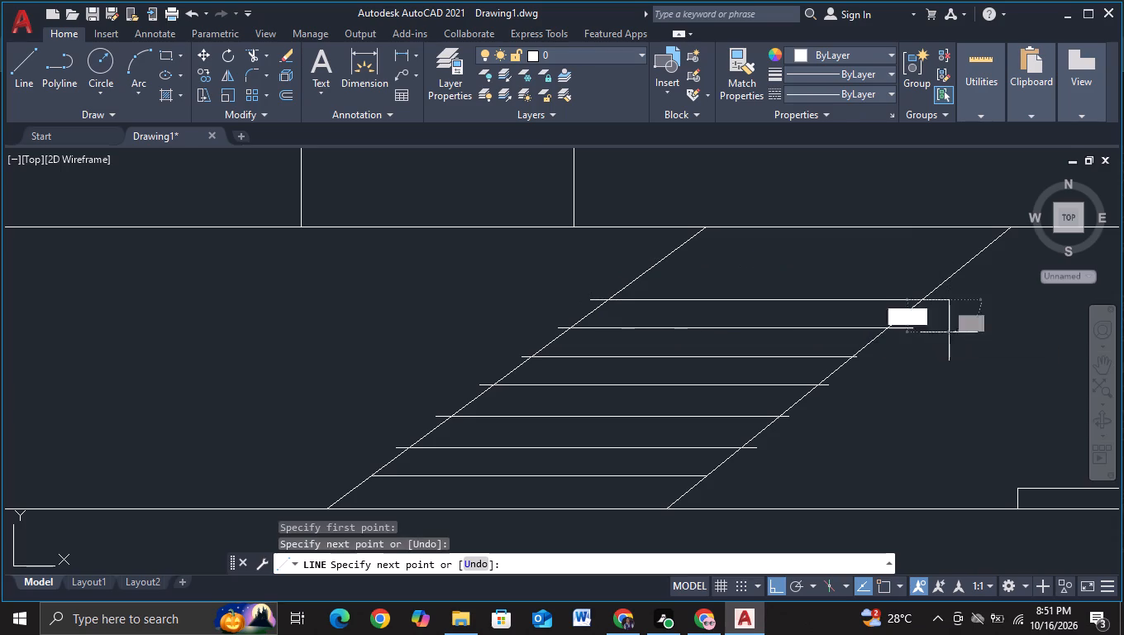
key("Escape")
Draw the eighth and ninth horizontal lines, about 50 units long, across both diagonals just below the wall's top line.
left_click(26, 88)
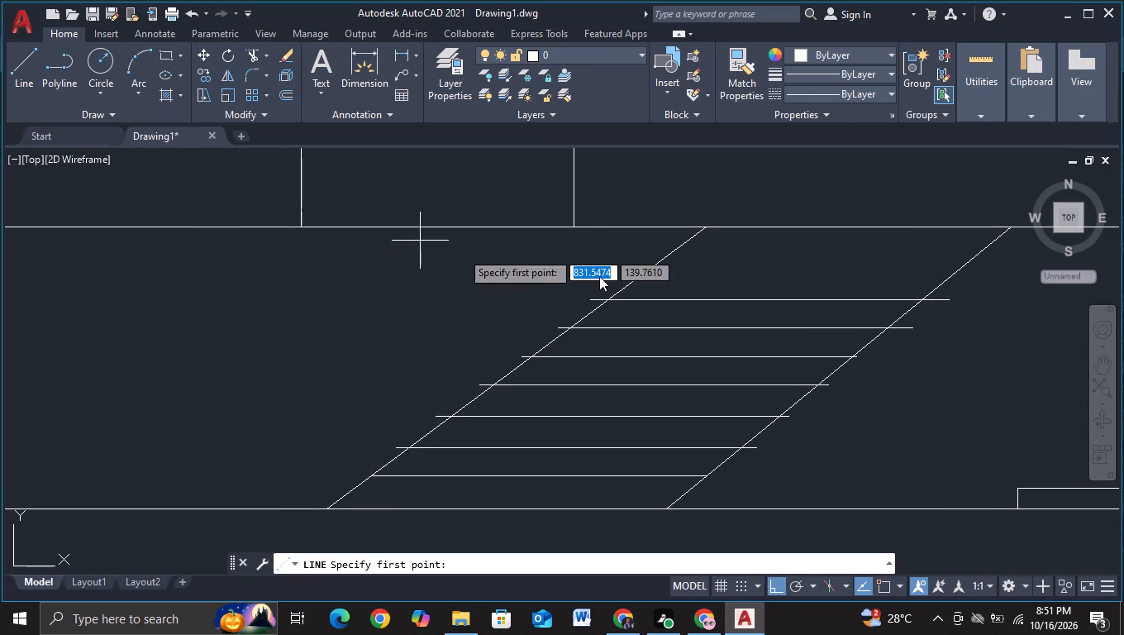
left_click(621, 275)
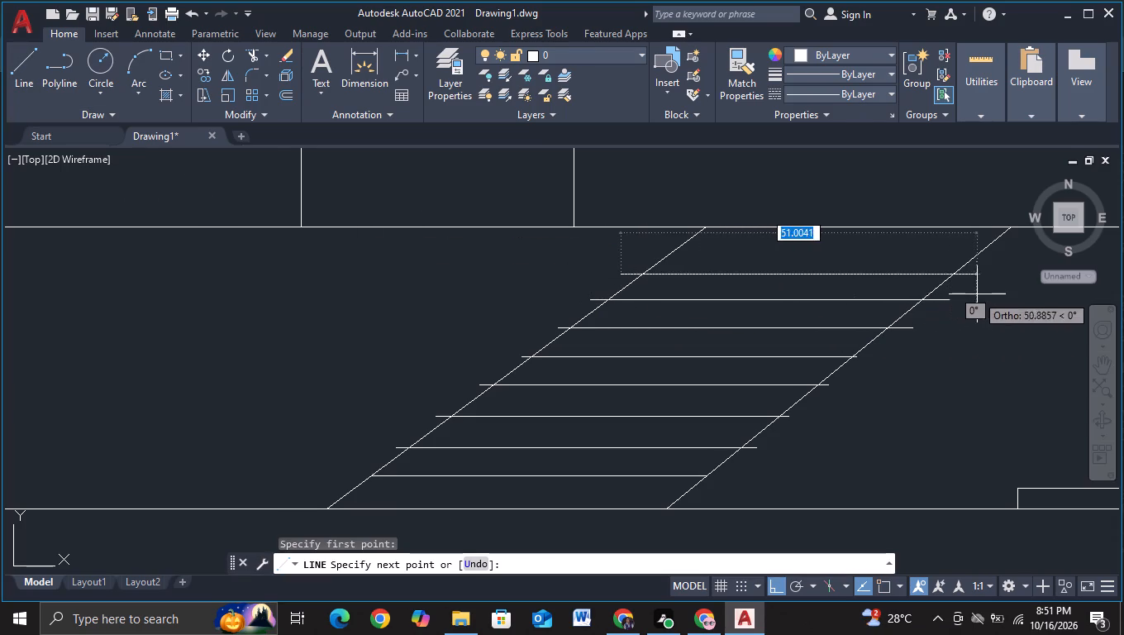
left_click(977, 294)
key("Escape")
left_click(17, 82)
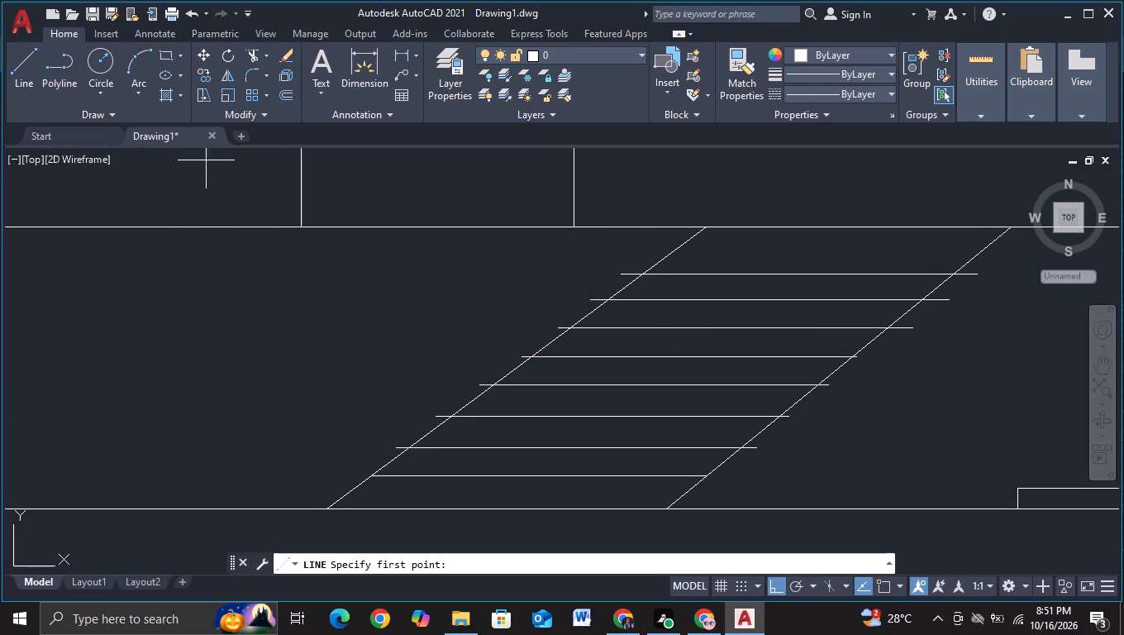
left_click(660, 252)
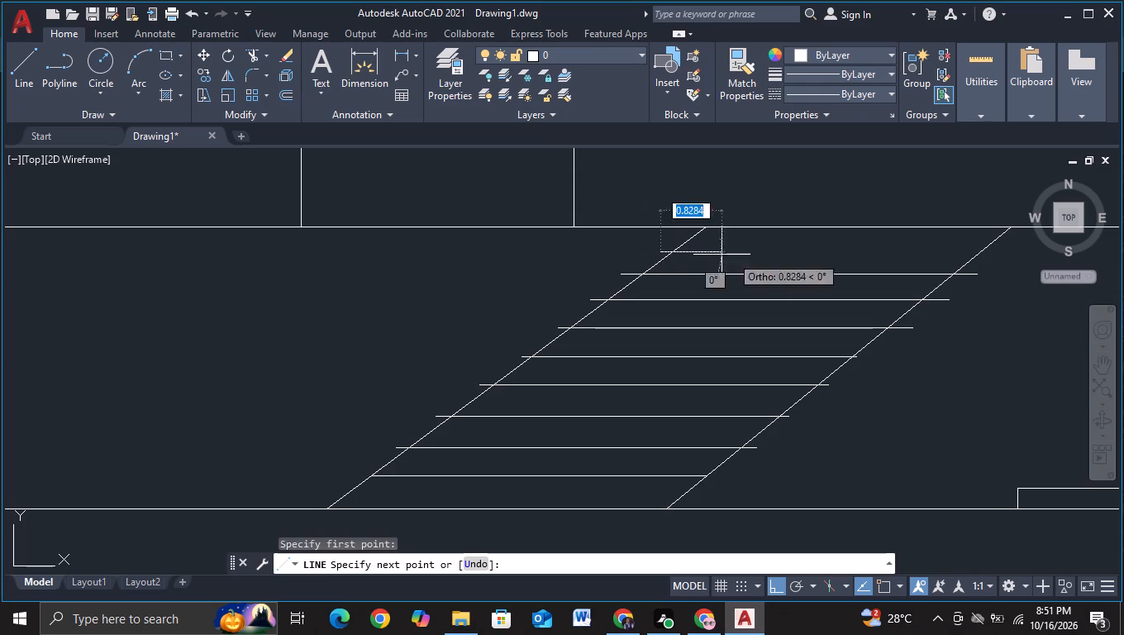
left_click(1000, 266)
key("Escape")
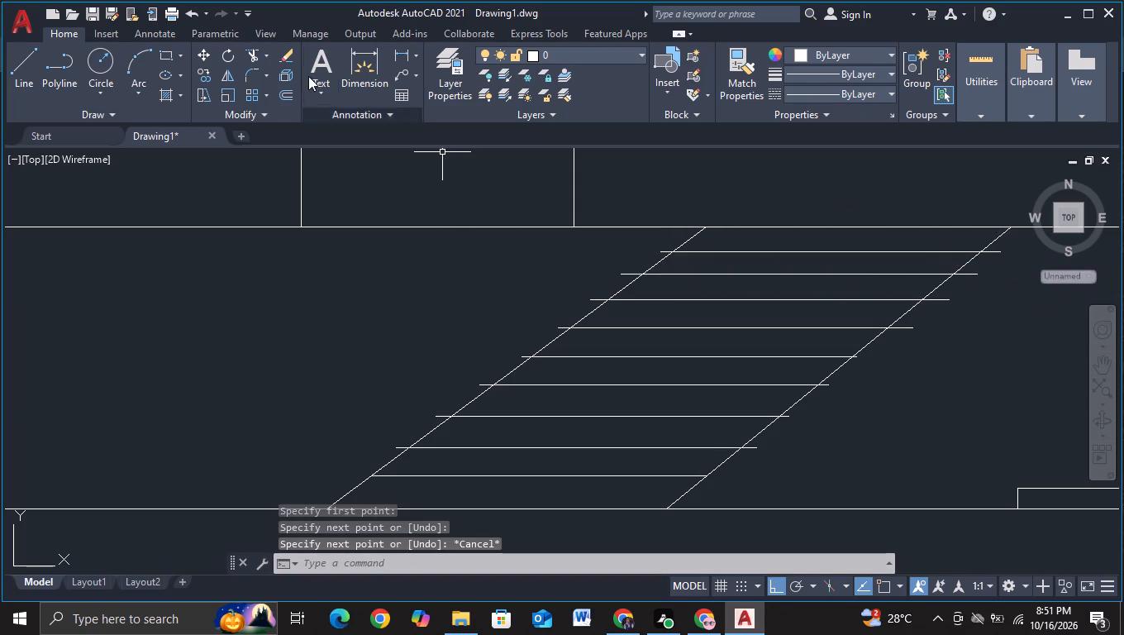
Trim the overhanging left ends of the horizontal lines back to the sloped band's left diagonal.
left_click(256, 63)
scroll(667, 265, "up", 2)
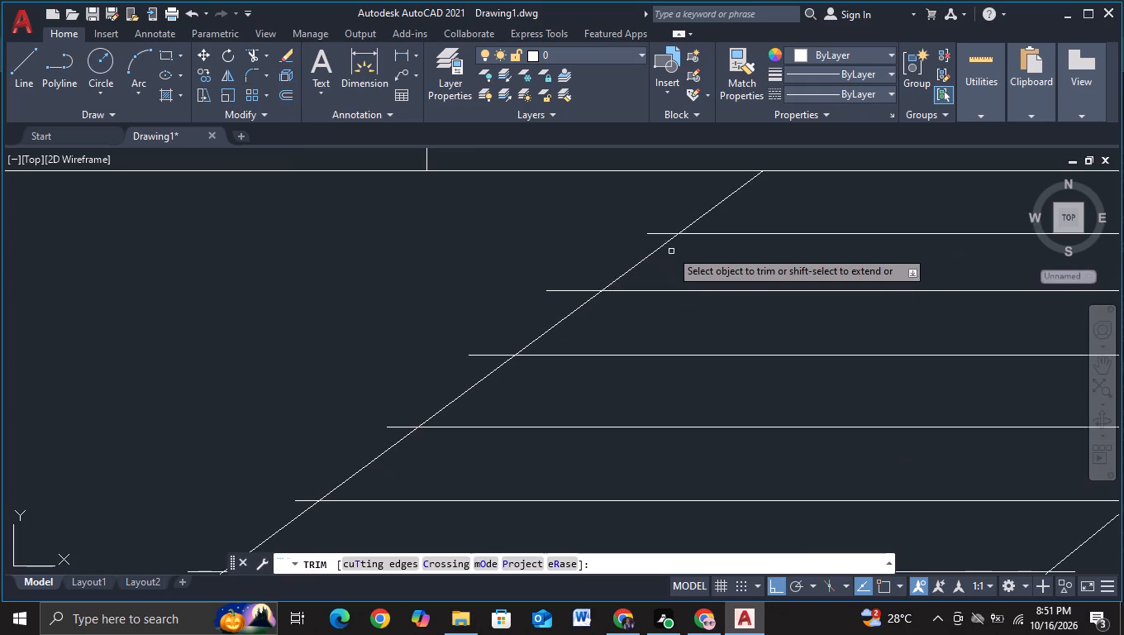
left_click_drag(658, 228, 579, 295)
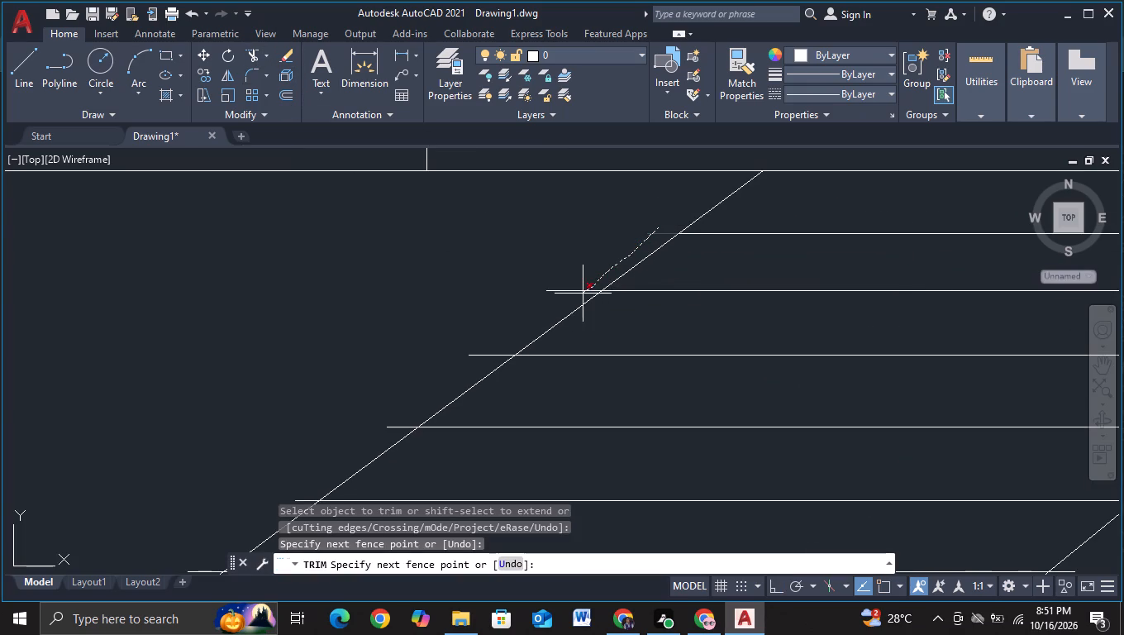
left_click_drag(579, 295, 381, 438)
middle_click_drag(379, 429, 641, 151)
left_click_drag(572, 204, 562, 217)
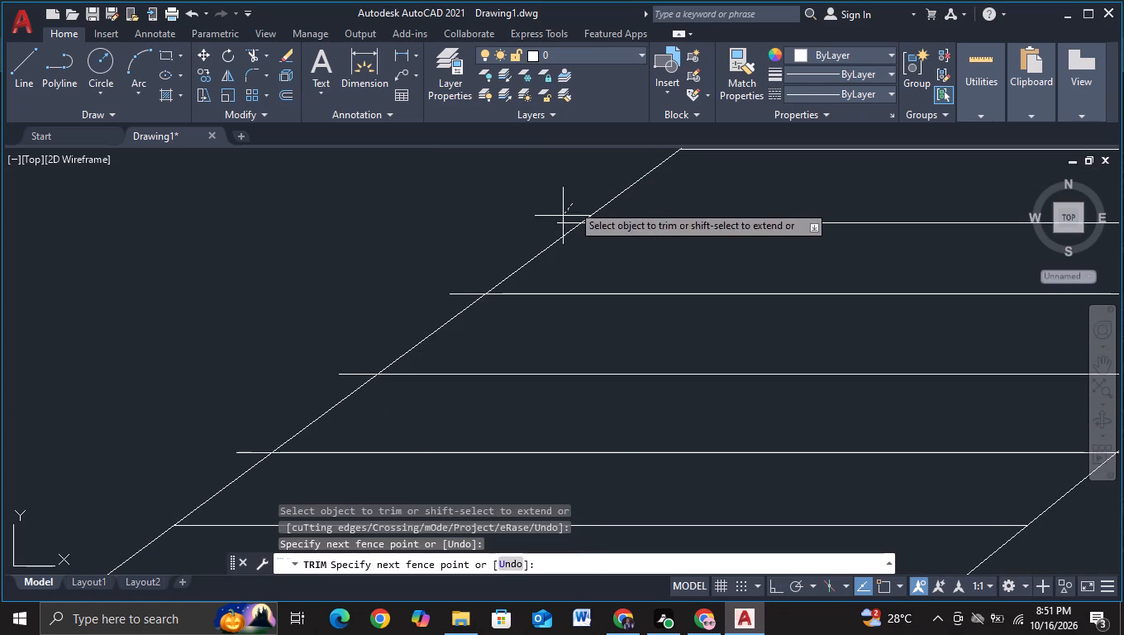
left_click_drag(562, 217, 529, 239)
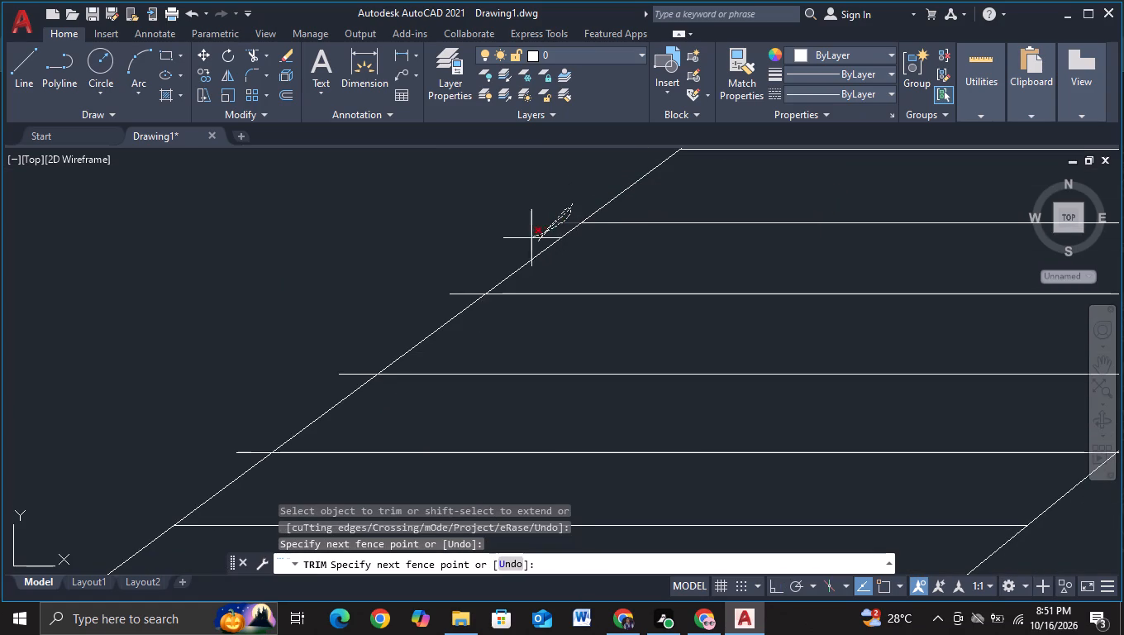
left_click_drag(529, 239, 355, 376)
left_click_drag(355, 376, 241, 461)
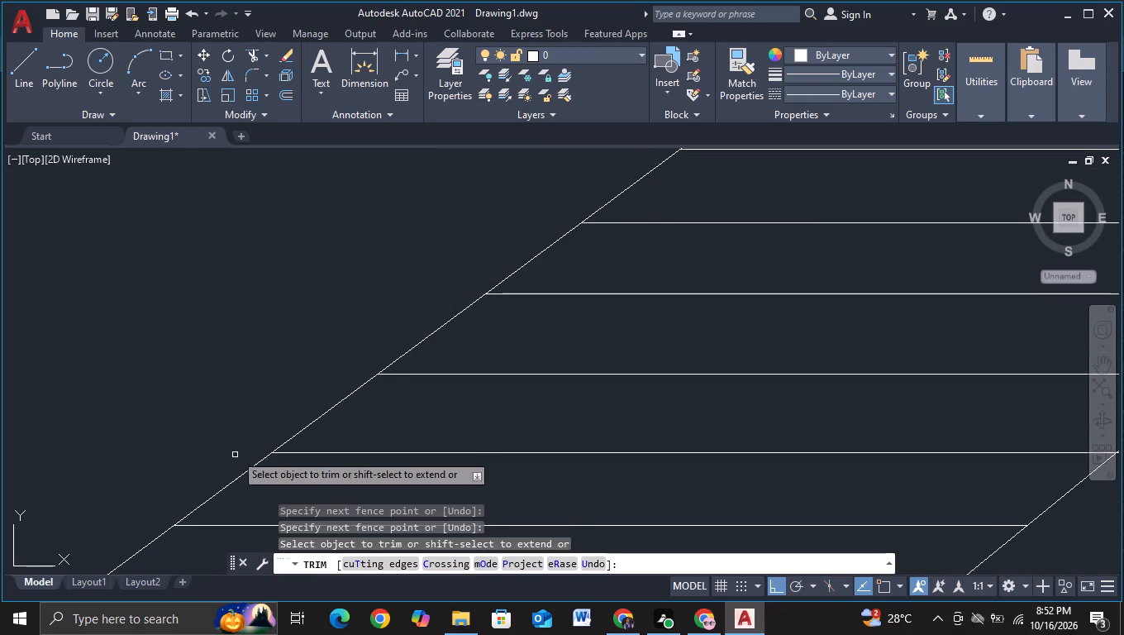
Trim the overhanging right ends of the horizontal lines back to the sloped band's right diagonal.
middle_click_drag(230, 441, 552, 145)
scroll(483, 193, "down", 3)
middle_click_drag(627, 303, 390, 410)
scroll(538, 263, "up", 1)
left_click(452, 313)
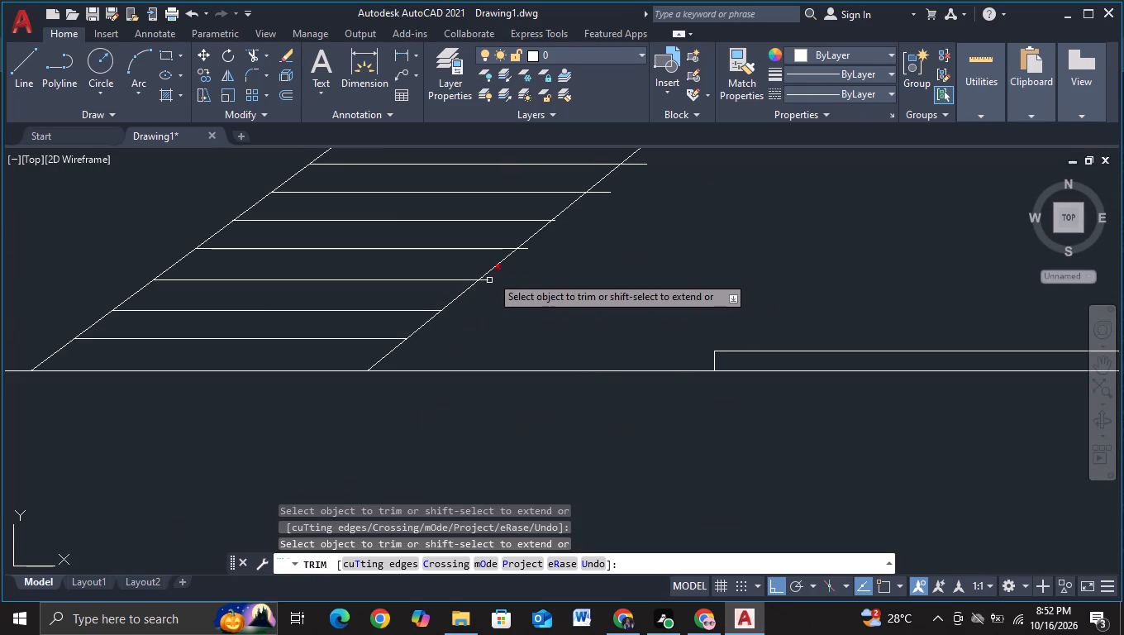
left_click(484, 281)
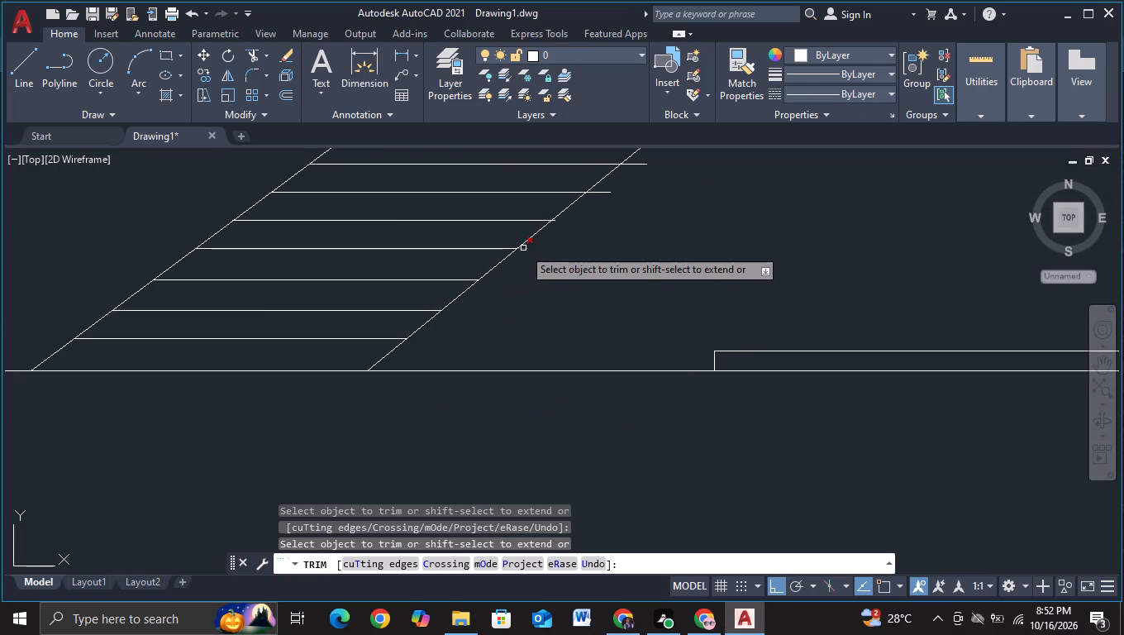
left_click(523, 248)
scroll(559, 223, "up", 2)
left_click(543, 218)
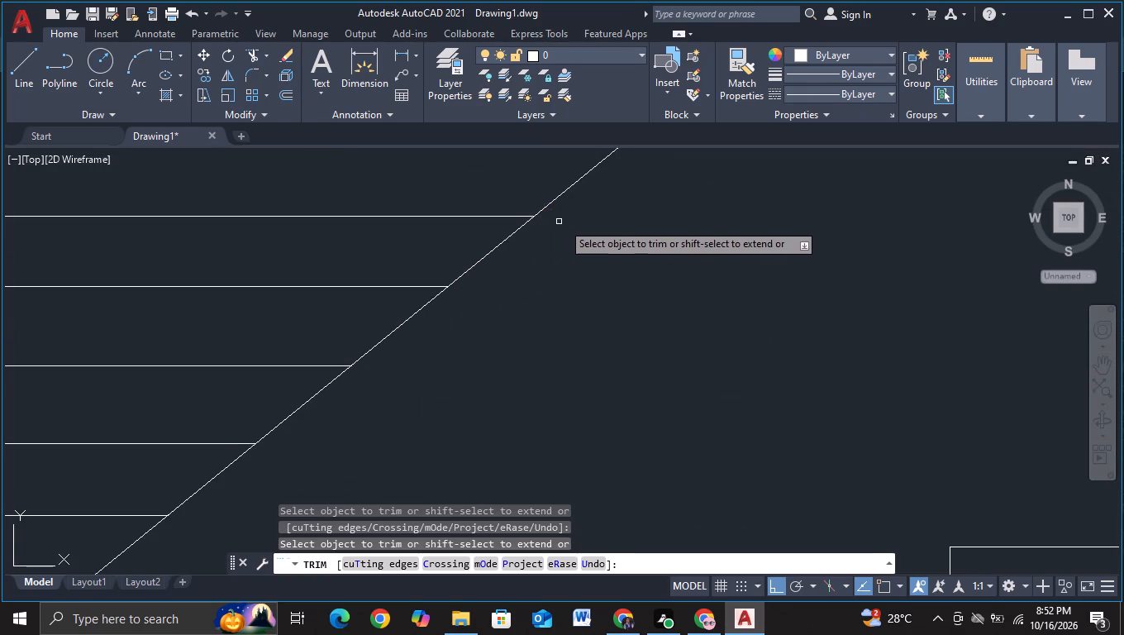
scroll(615, 221, "down", 1)
middle_click_drag(615, 226, 497, 365)
left_click_drag(527, 334, 567, 268)
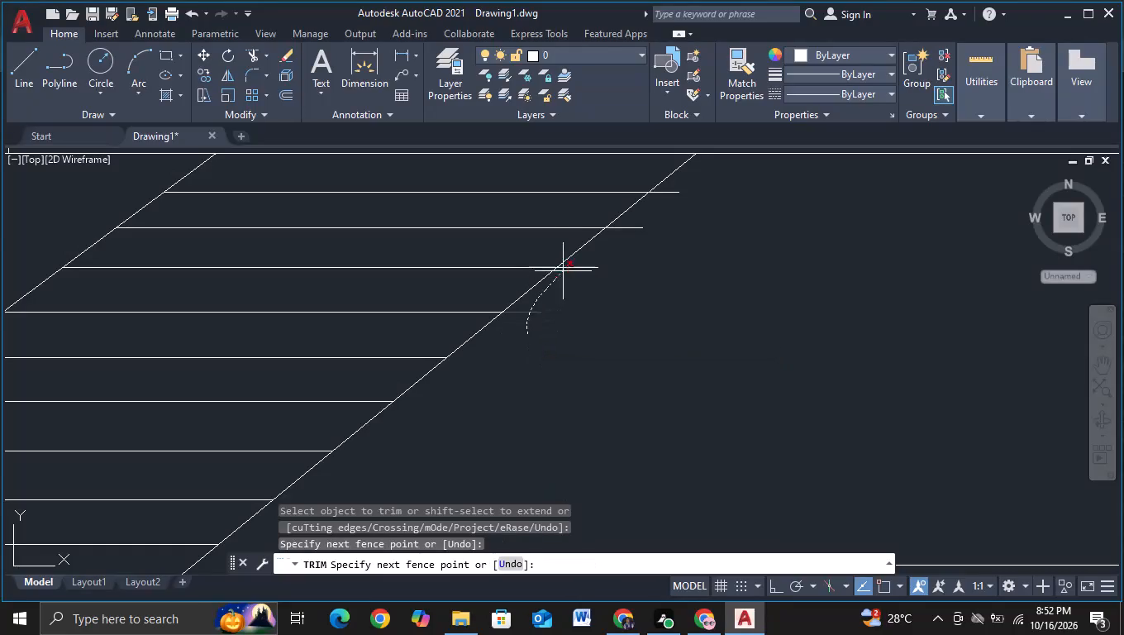
left_click_drag(567, 268, 683, 184)
scroll(698, 193, "down", 2)
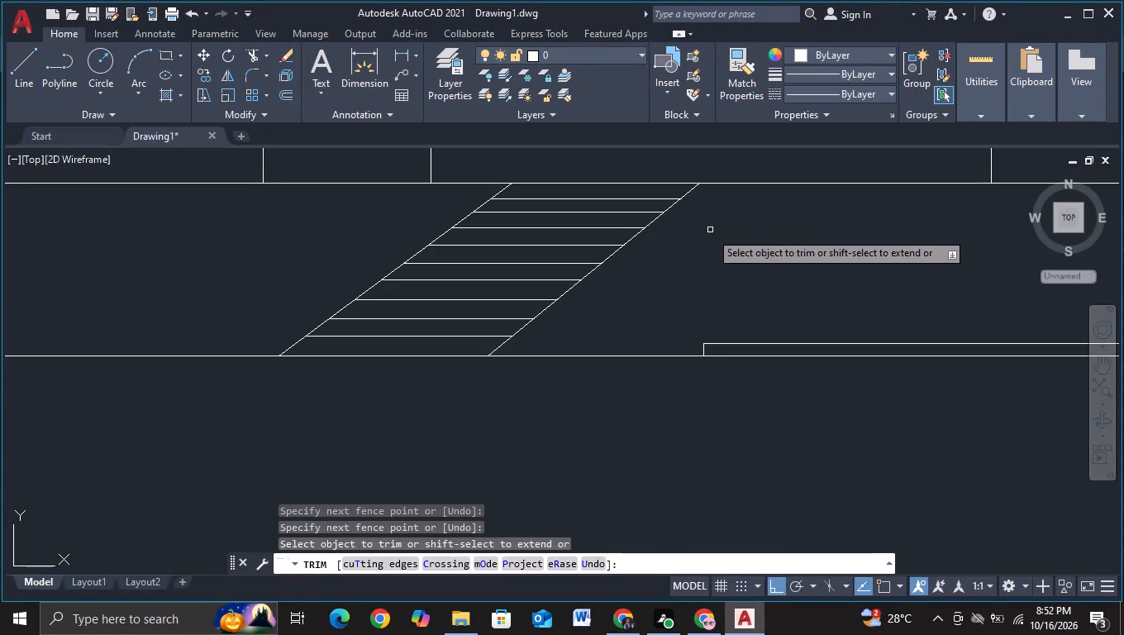
key("Escape")
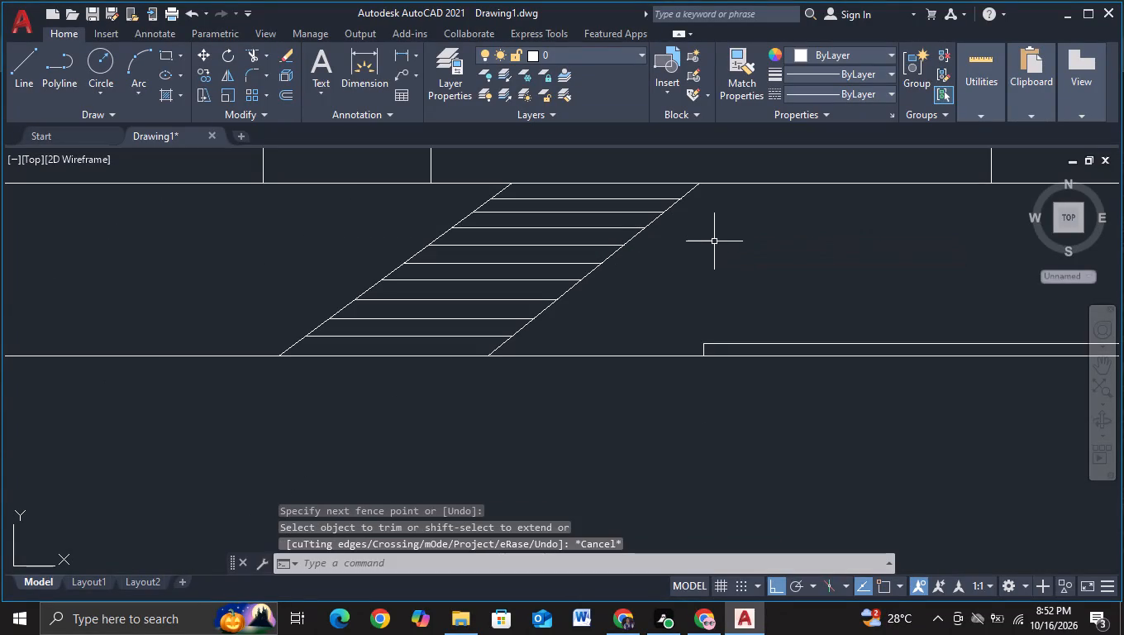
Draw a vertical line about 51 units long from just below the terrace's base line, across the band's upper right part, past the wall's top line.
scroll(714, 241, "down", 1)
middle_click_drag(721, 255, 657, 284)
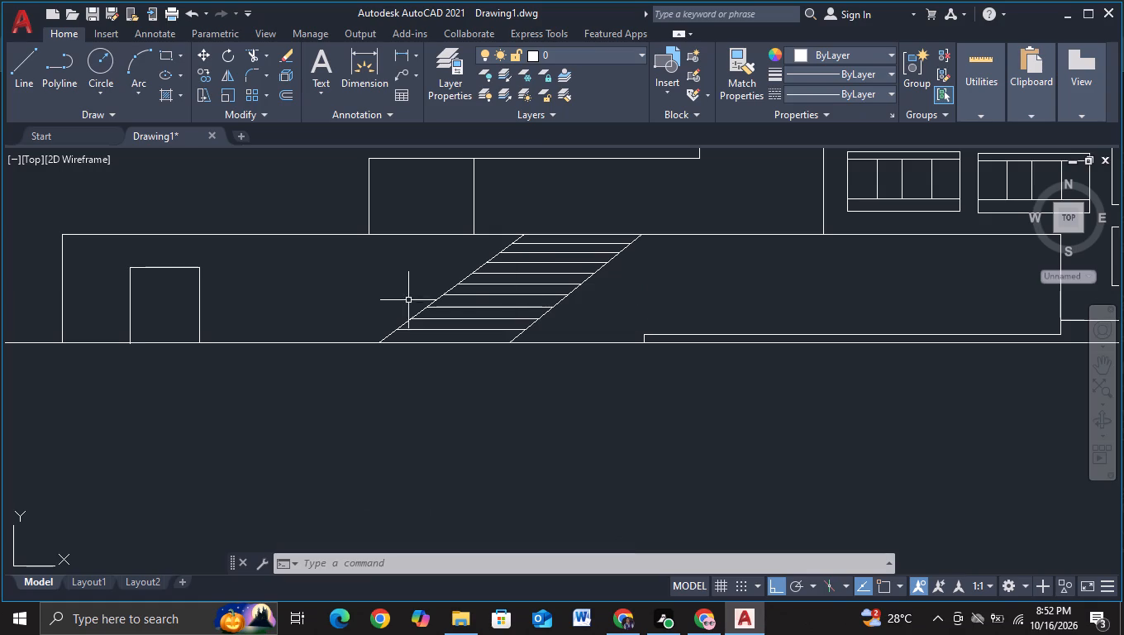
left_click(24, 84)
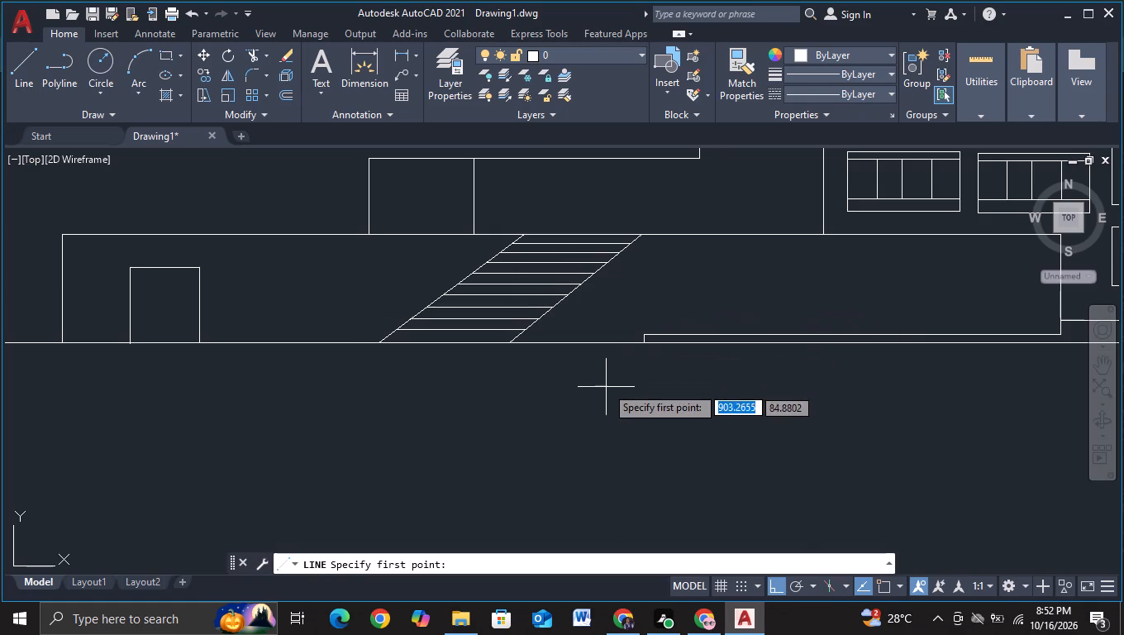
left_click_drag(598, 356, 599, 349)
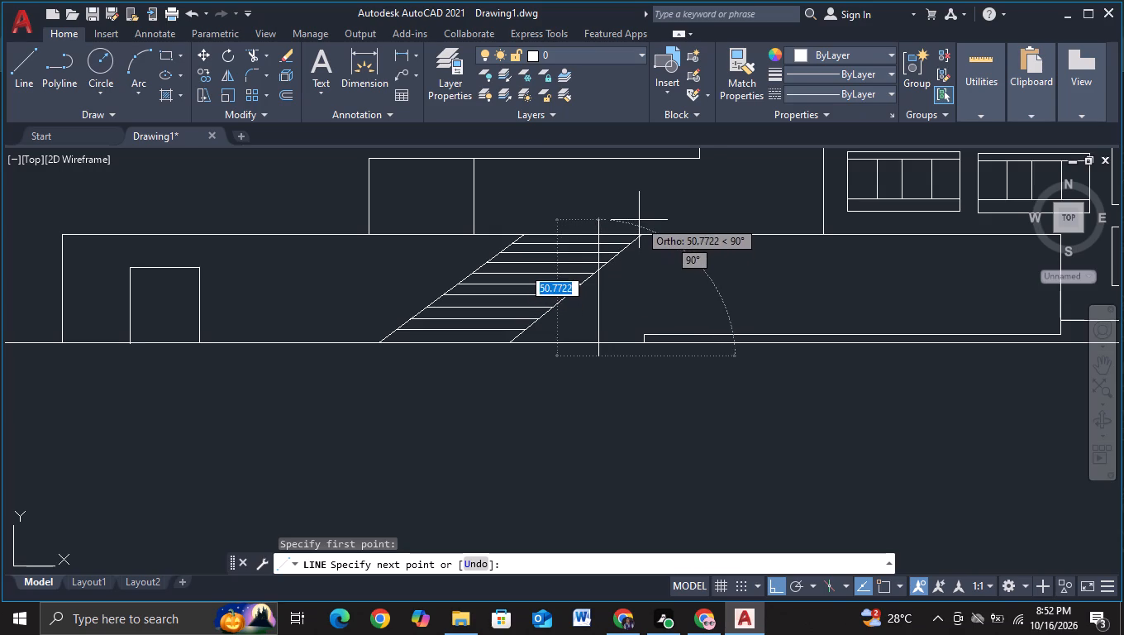
left_click(639, 219)
key("Escape")
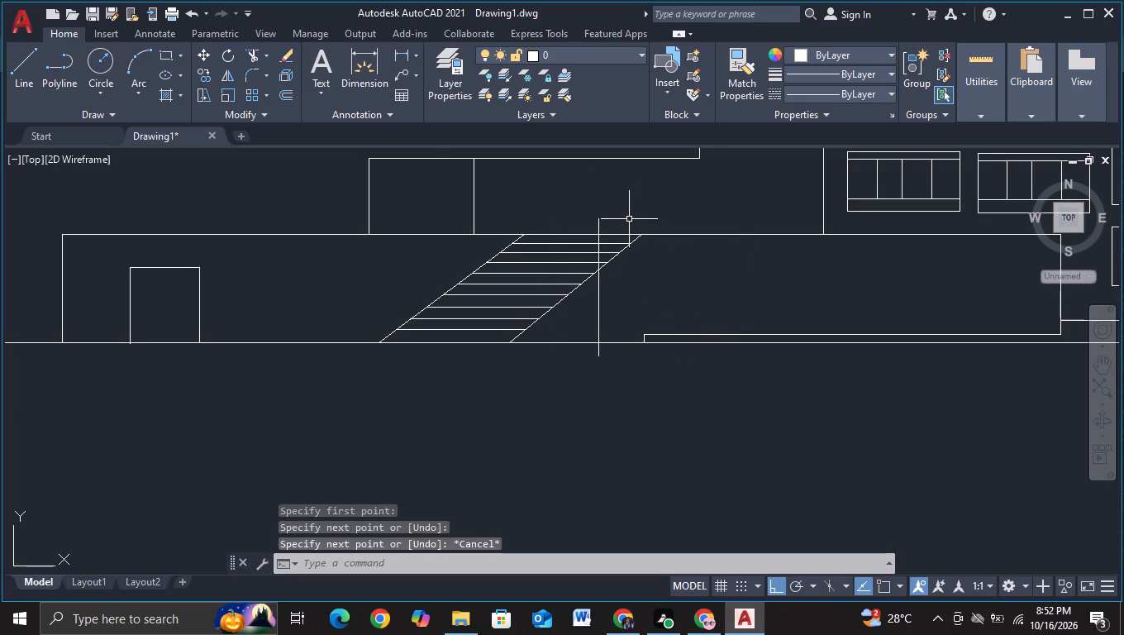
Trim away the parts of the right diagonal and upper horizontal lines that lie to the right of the new vertical line.
left_click(259, 56)
left_click_drag(616, 239, 612, 271)
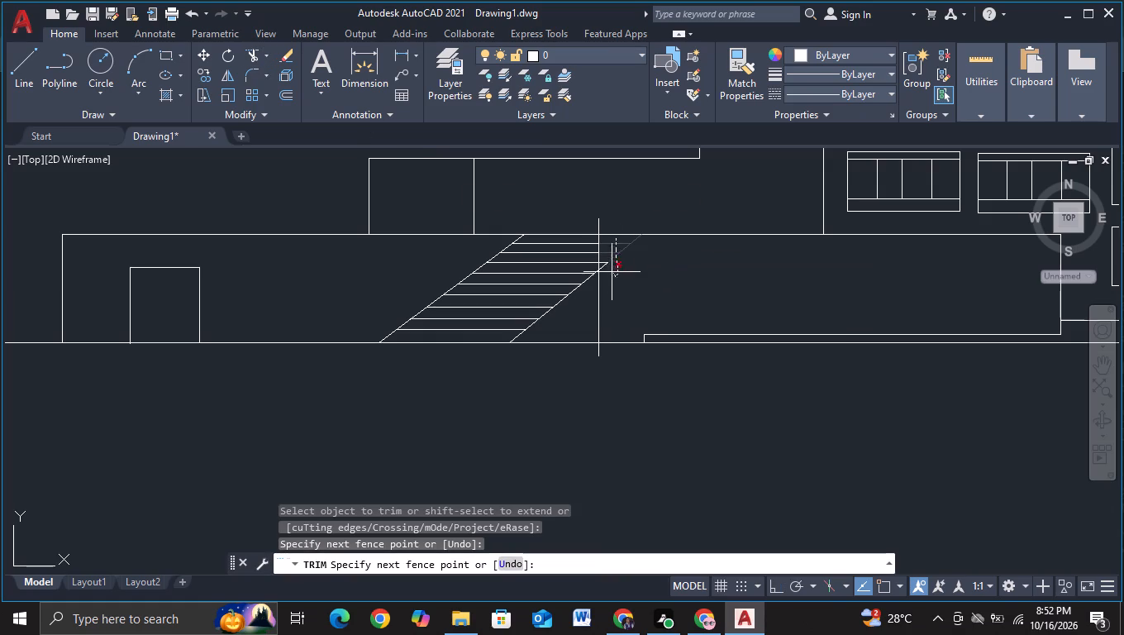
left_click_drag(612, 271, 606, 265)
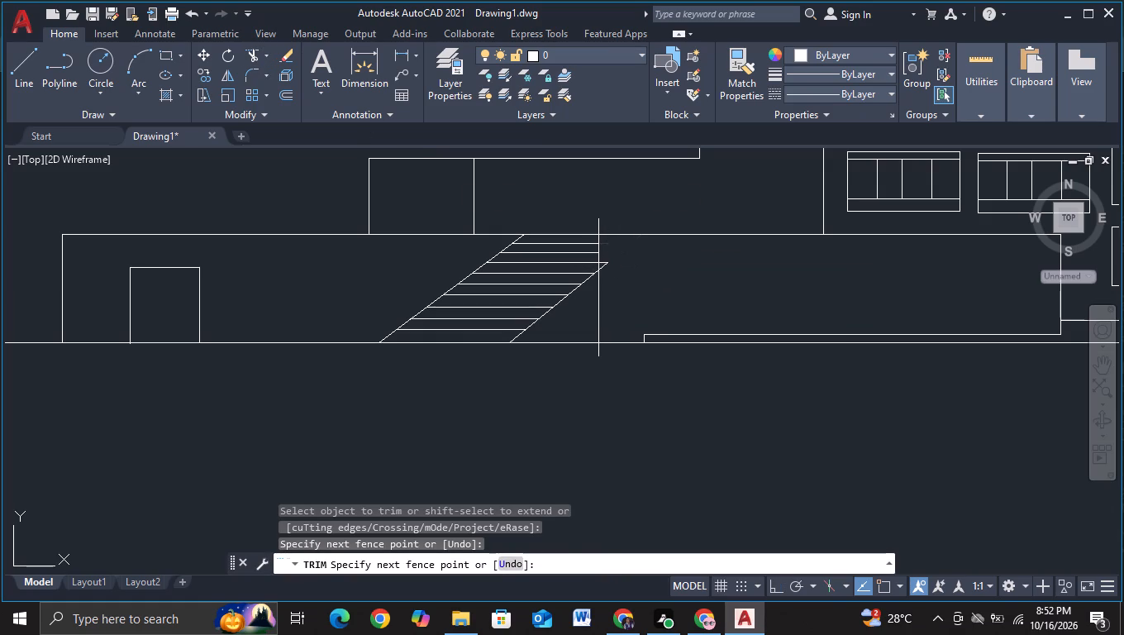
left_click(606, 262)
left_click(604, 267)
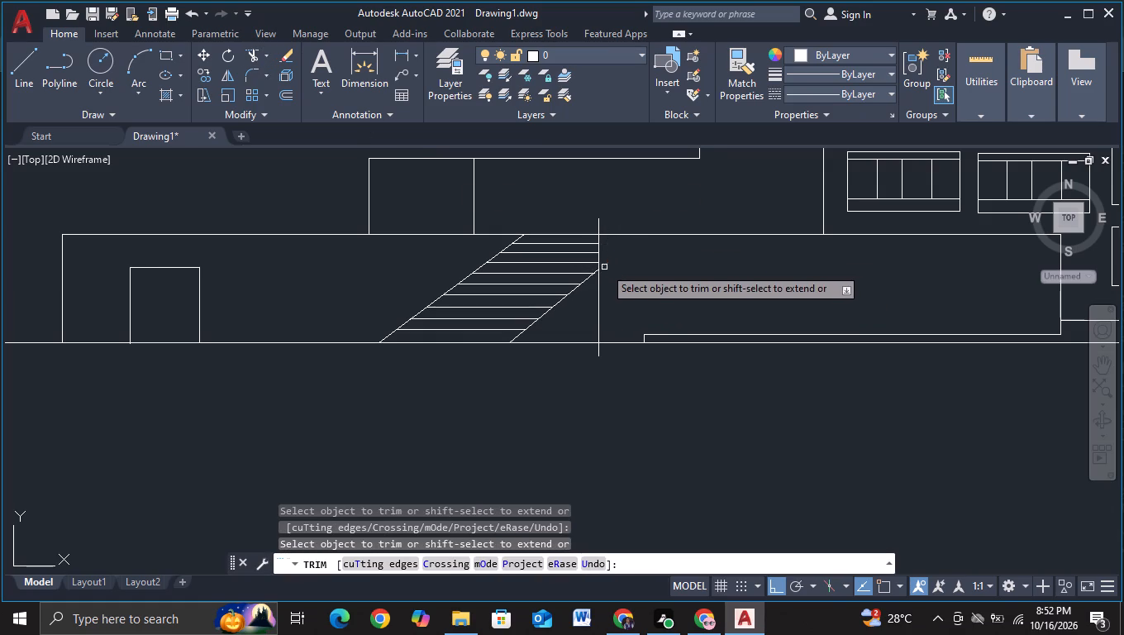
Trim the vertical line's upper end back to the terrace wall's top line.
scroll(636, 258, "down", 2)
middle_click_drag(647, 264, 590, 285)
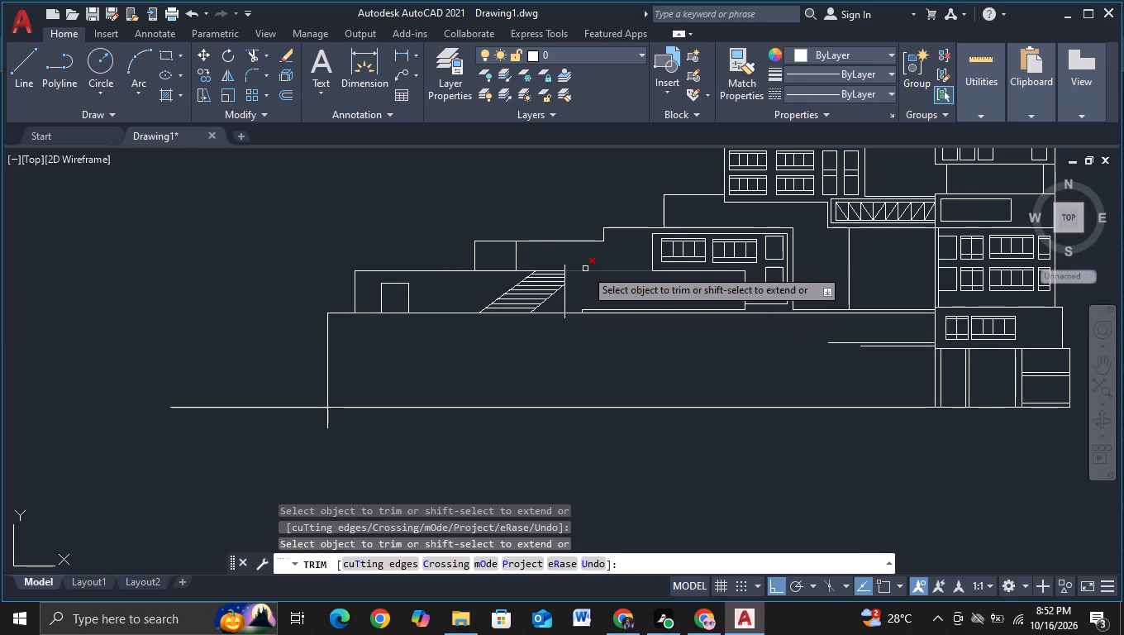
left_click(565, 267)
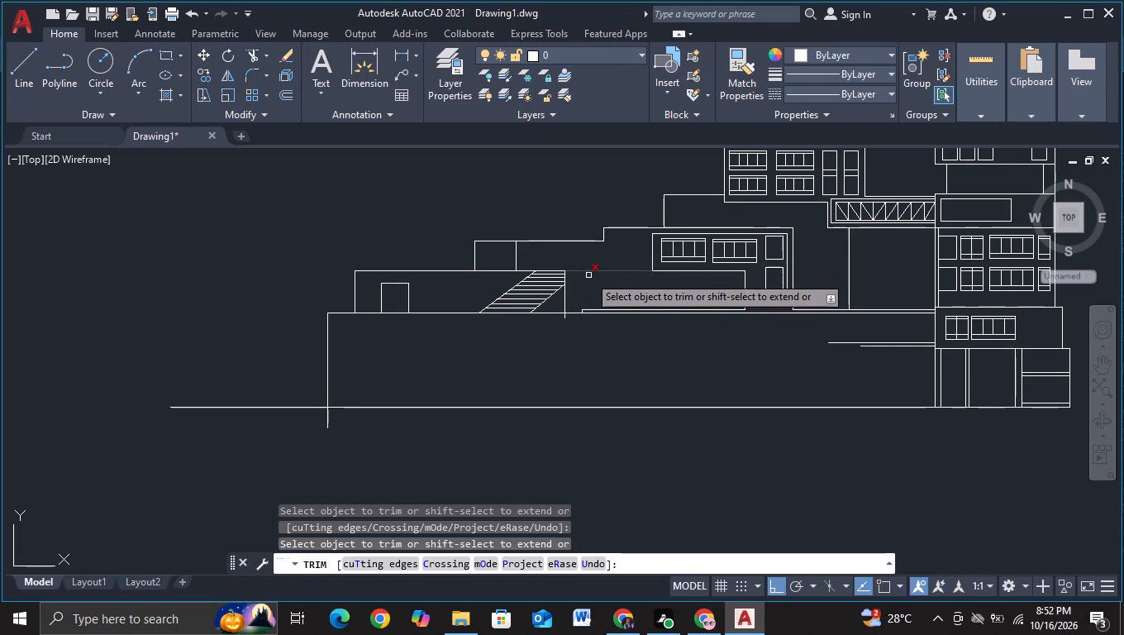
key("Escape")
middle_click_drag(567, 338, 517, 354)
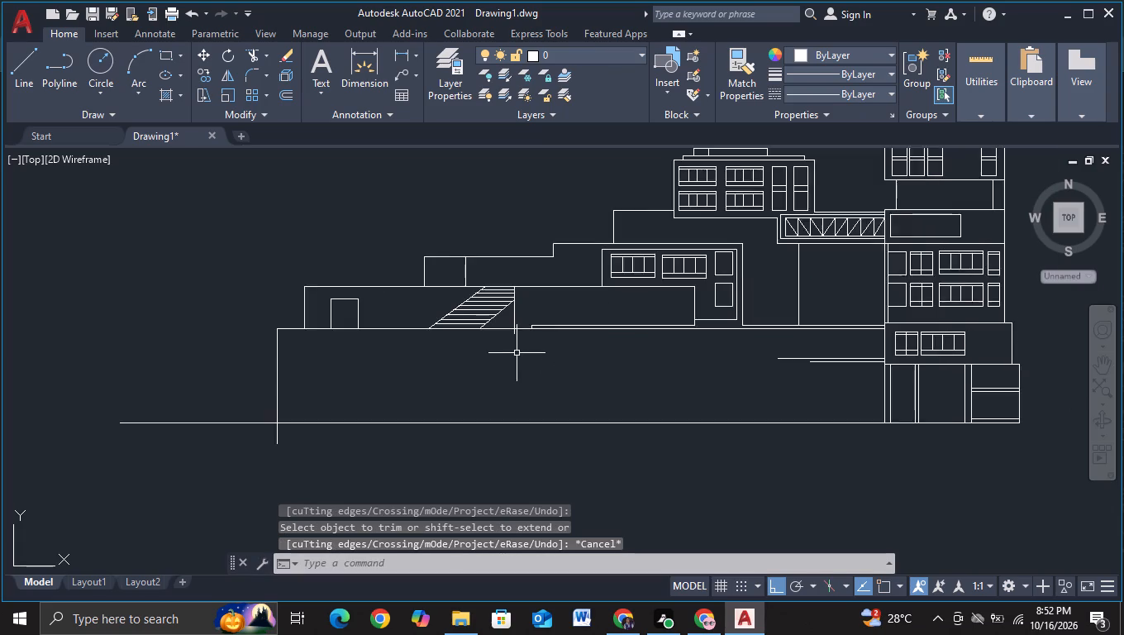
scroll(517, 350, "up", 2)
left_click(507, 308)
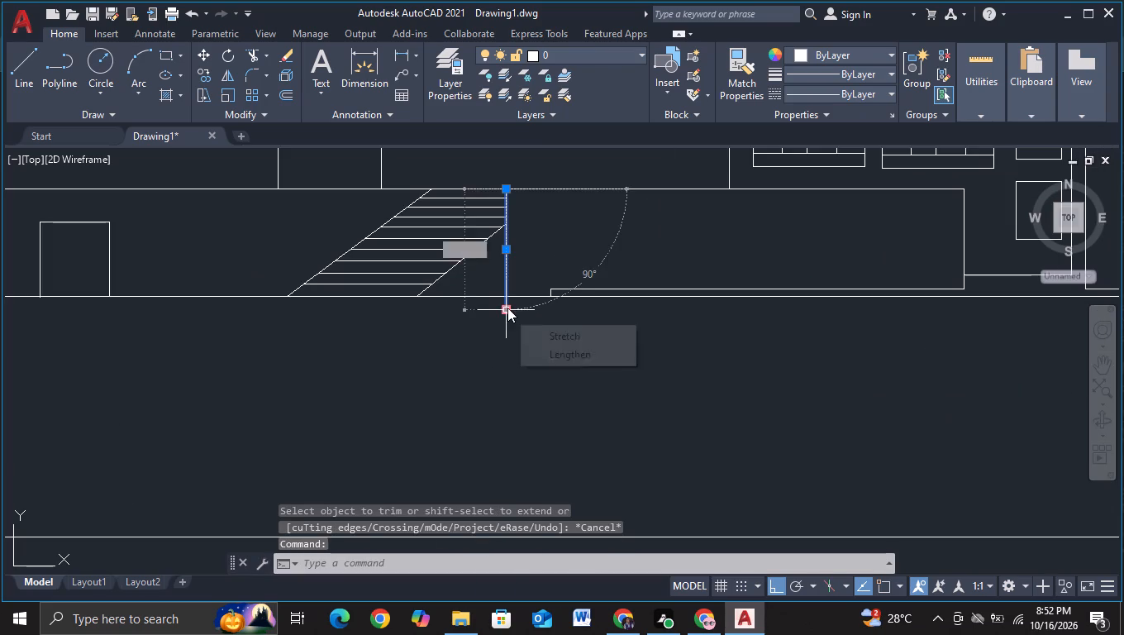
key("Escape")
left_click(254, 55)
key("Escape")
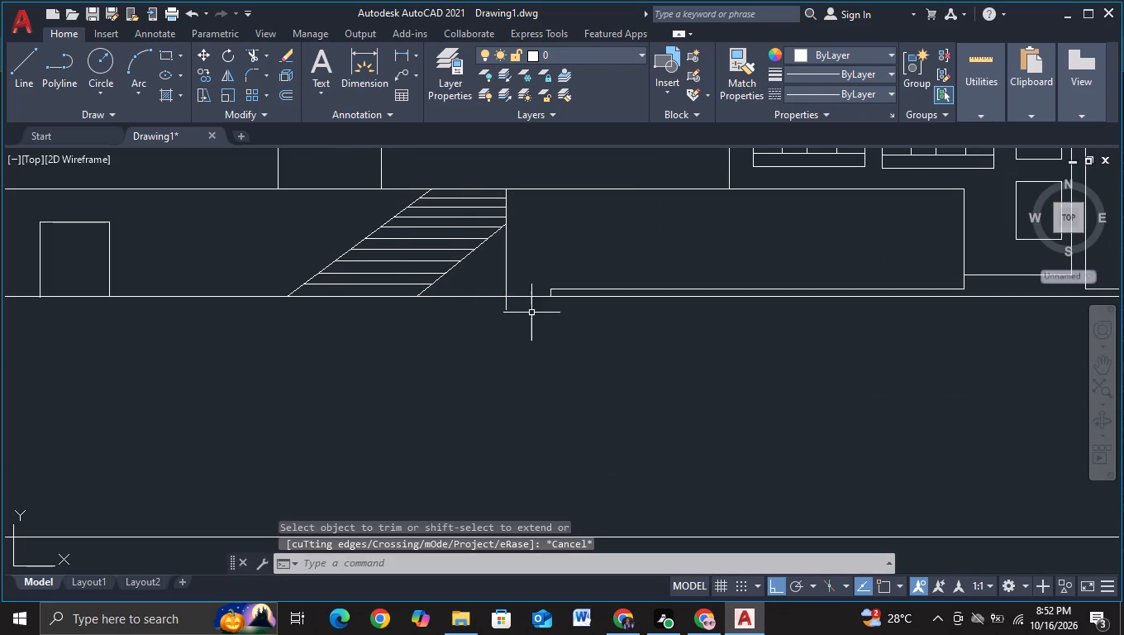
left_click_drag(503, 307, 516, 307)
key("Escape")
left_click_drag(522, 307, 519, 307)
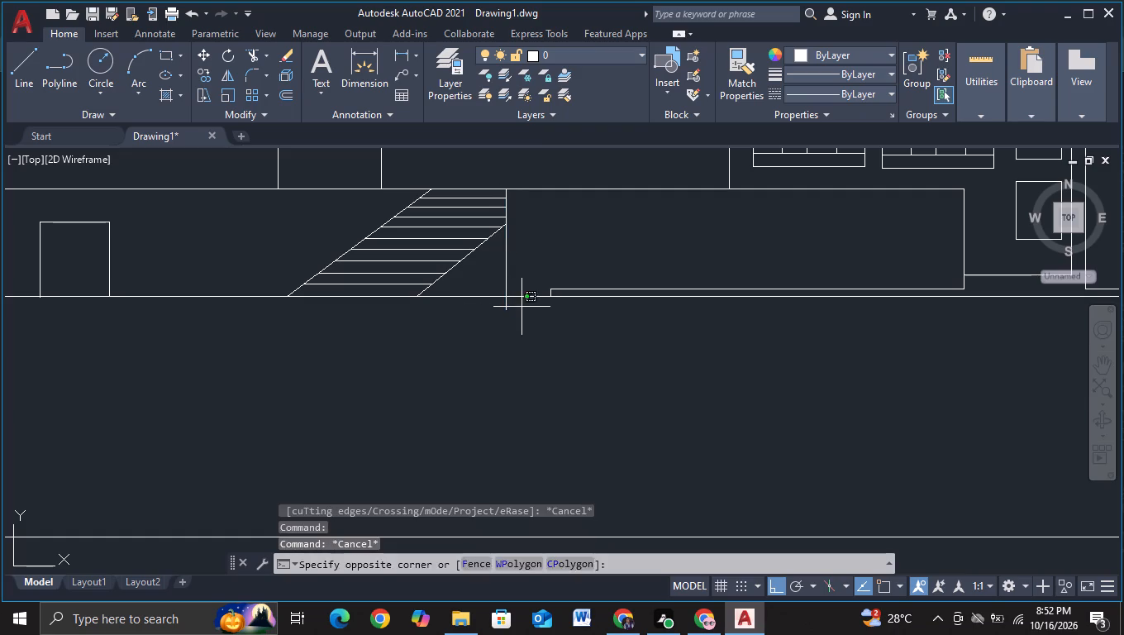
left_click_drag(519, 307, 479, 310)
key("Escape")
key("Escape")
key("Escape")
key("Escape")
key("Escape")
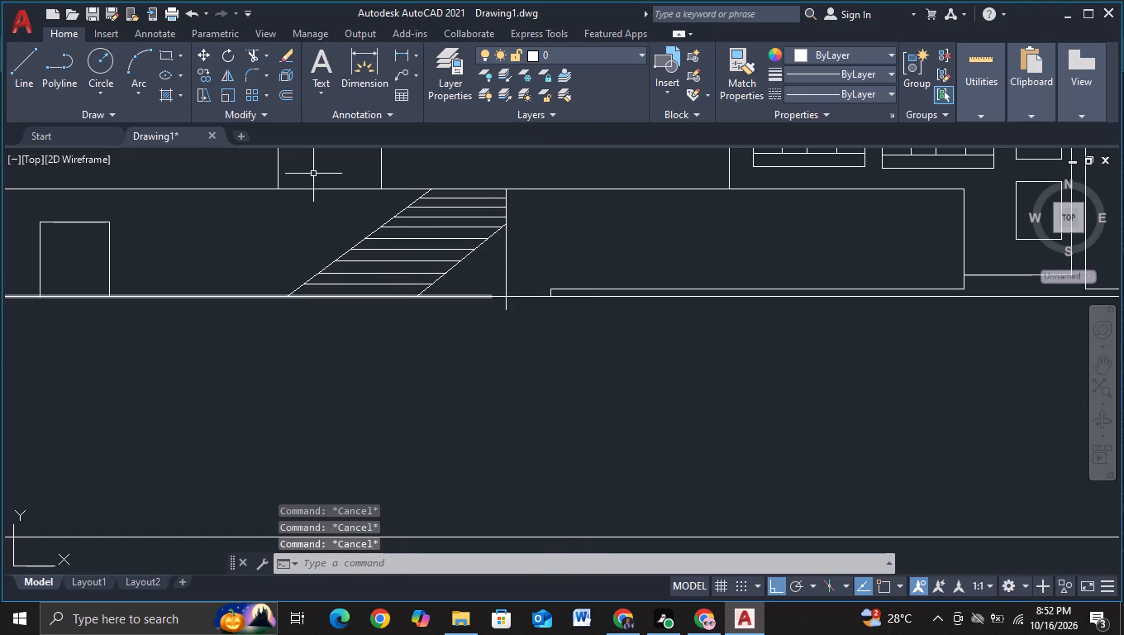
Trim the vertical line's lower end back to the terrace wall's base line.
left_click(250, 57)
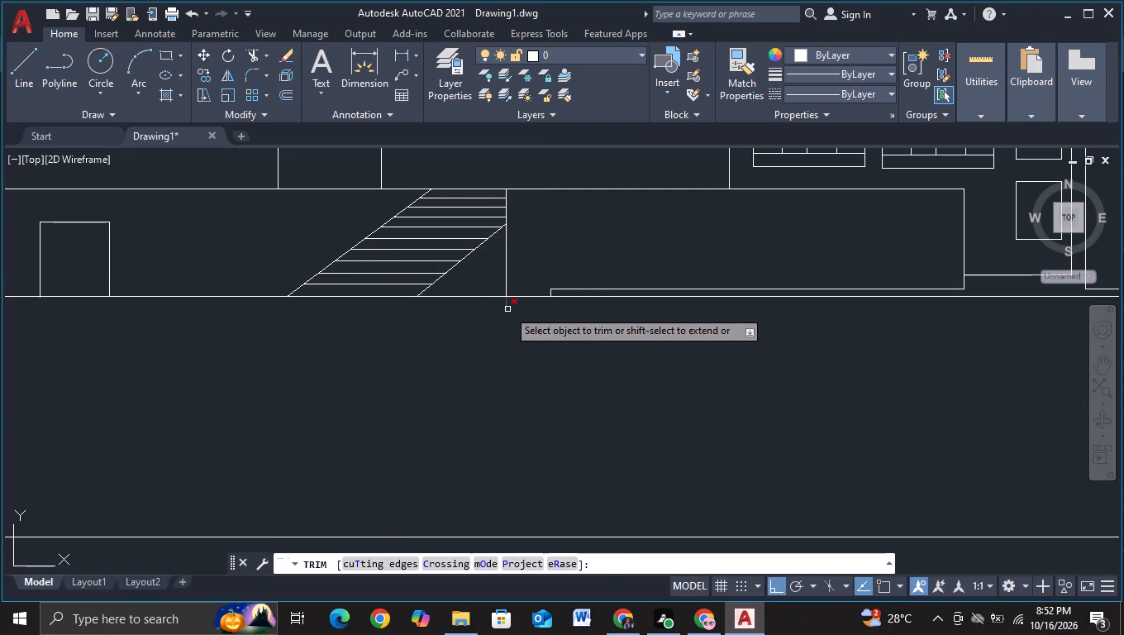
left_click(507, 309)
scroll(555, 331, "down", 2)
key("Escape")
middle_click_drag(598, 358, 550, 351)
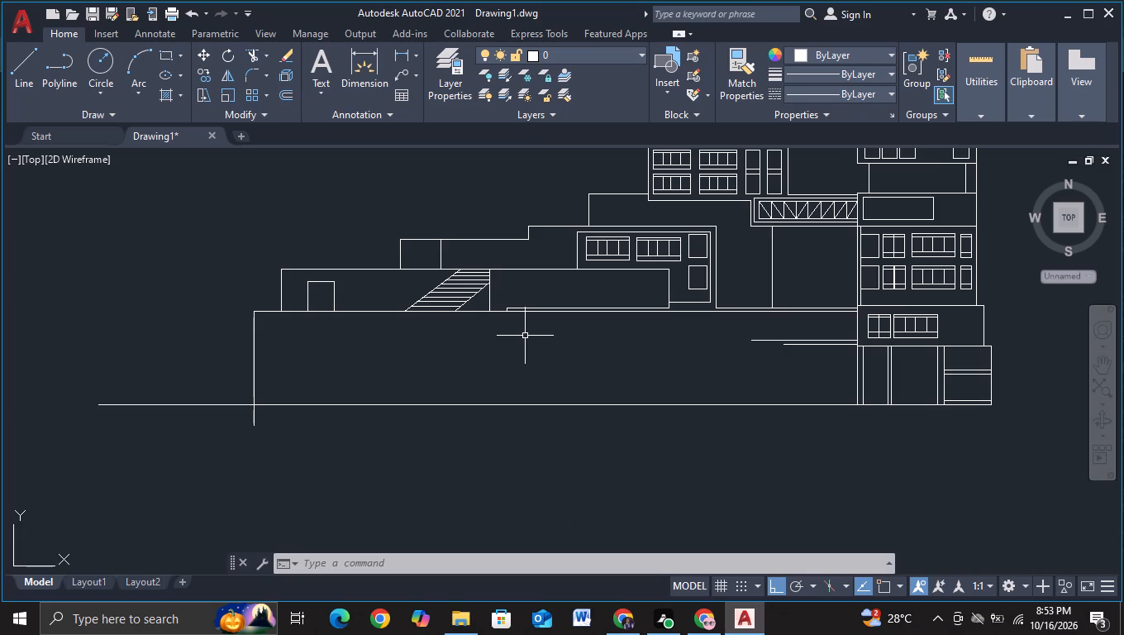
key("Escape")
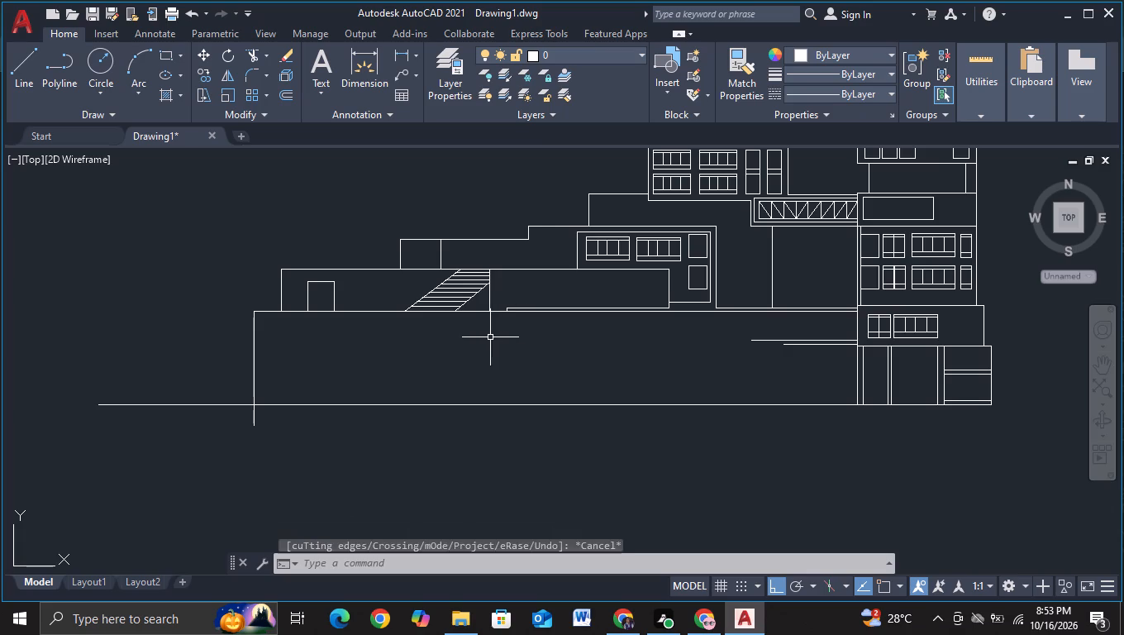
Copy the door outline at the terrace wall's left end horizontally to a spot between it and the sloped band.
scroll(279, 319, "up", 2)
left_click(323, 207)
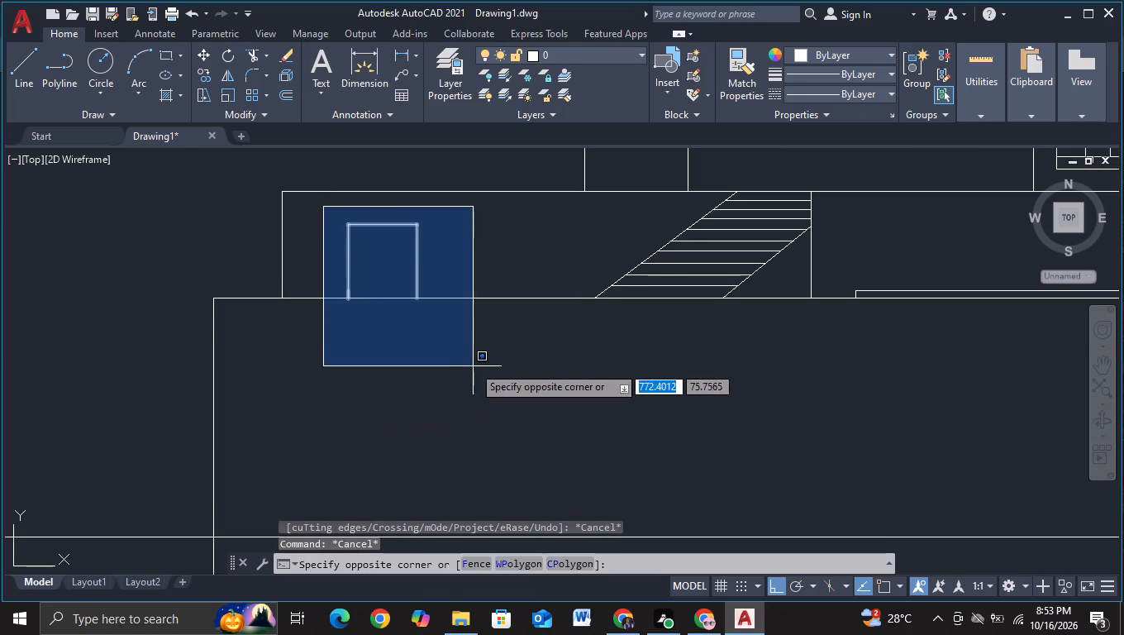
left_click(460, 356)
key("c")
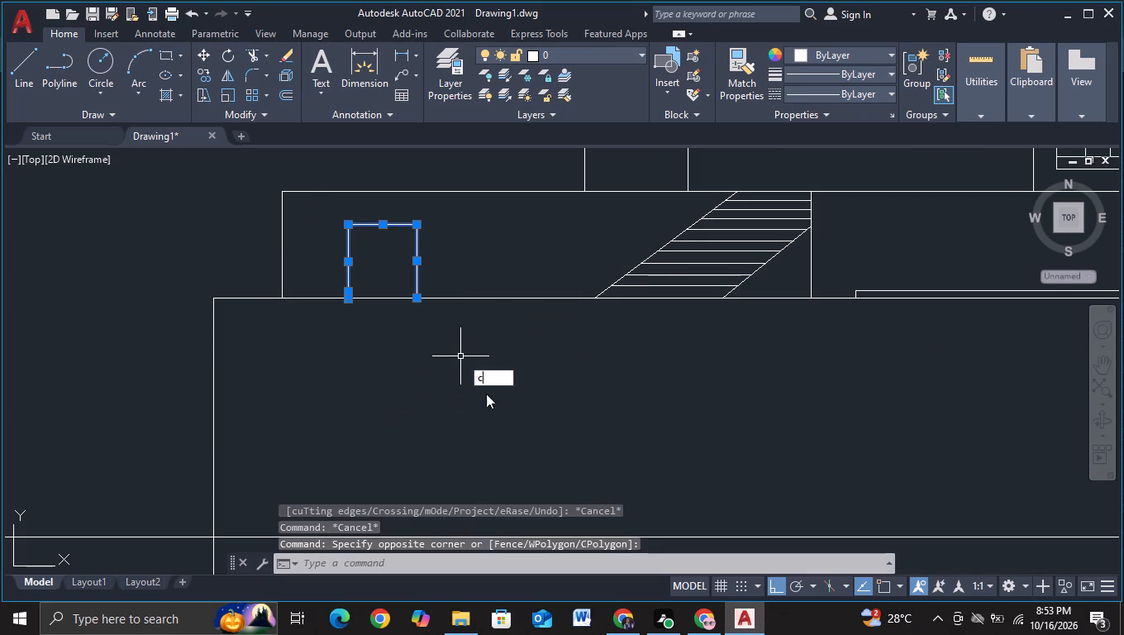
left_click(500, 406)
left_click(389, 273)
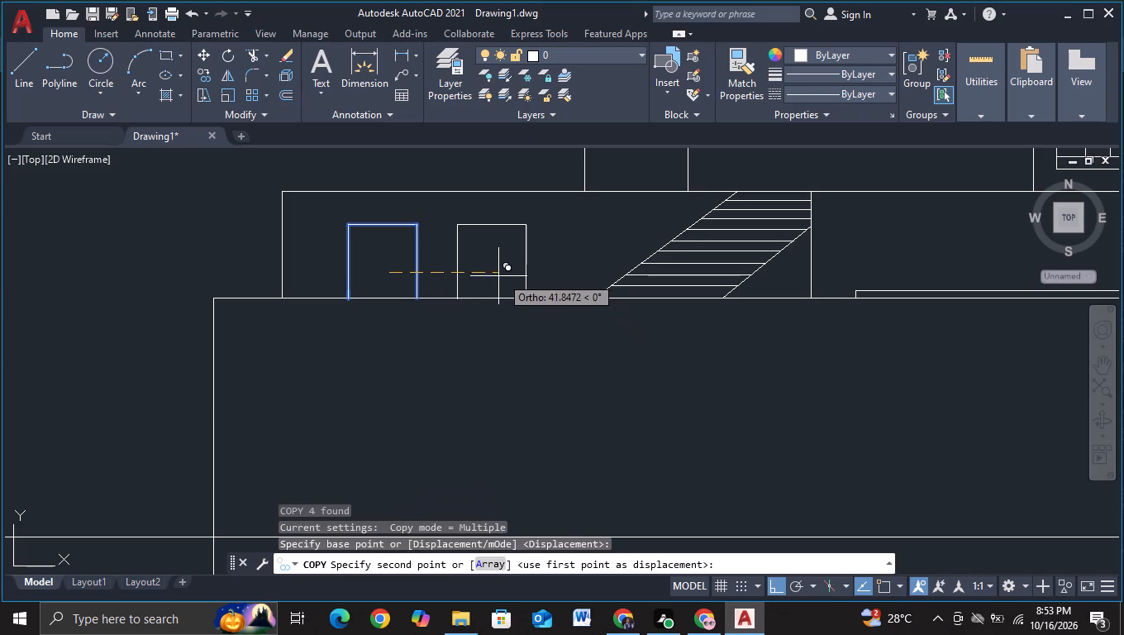
left_click(522, 275)
key("Escape")
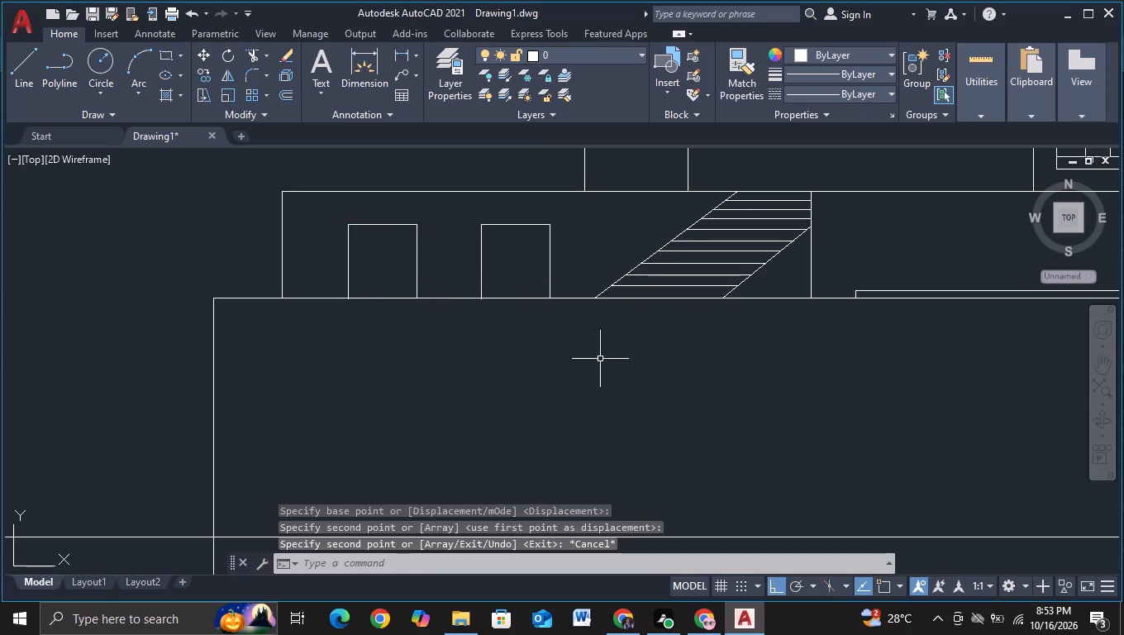
Copy the first four-pane window of the framed upper block about 38 units straight down into the lower wall.
middle_click_drag(715, 363, 153, 359)
scroll(442, 349, "down", 1)
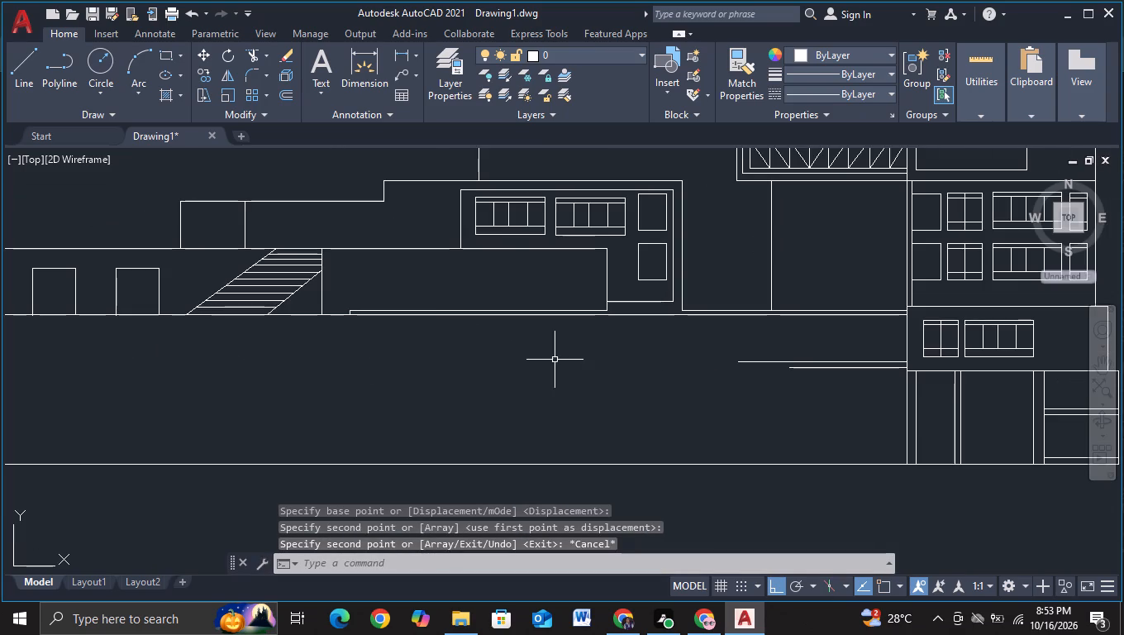
scroll(473, 203, "up", 1)
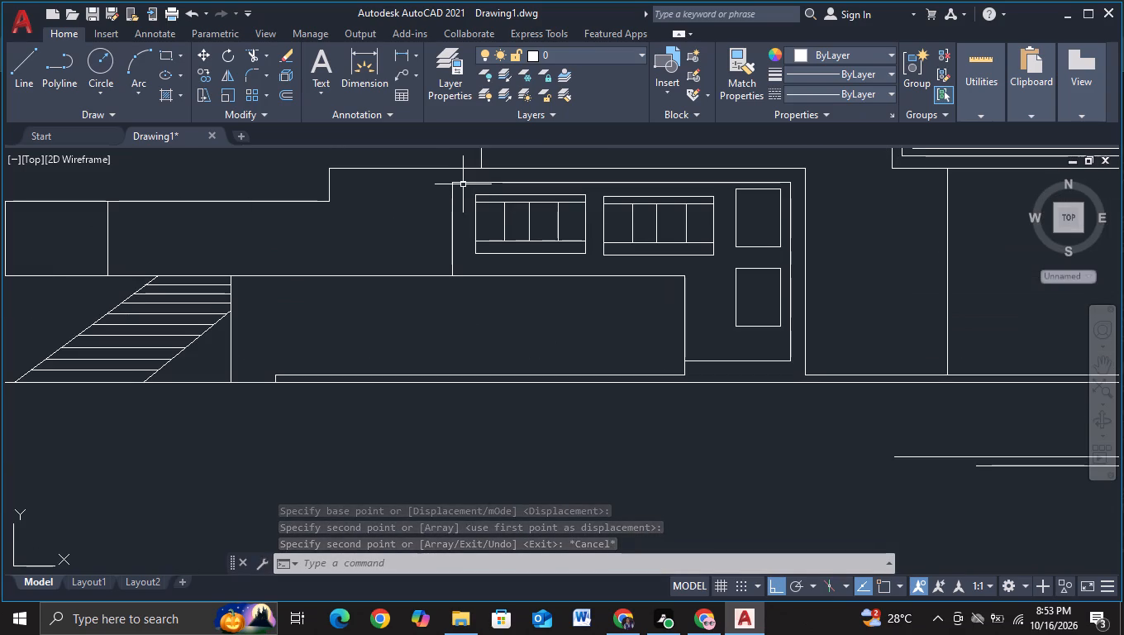
left_click(463, 186)
left_click(598, 264)
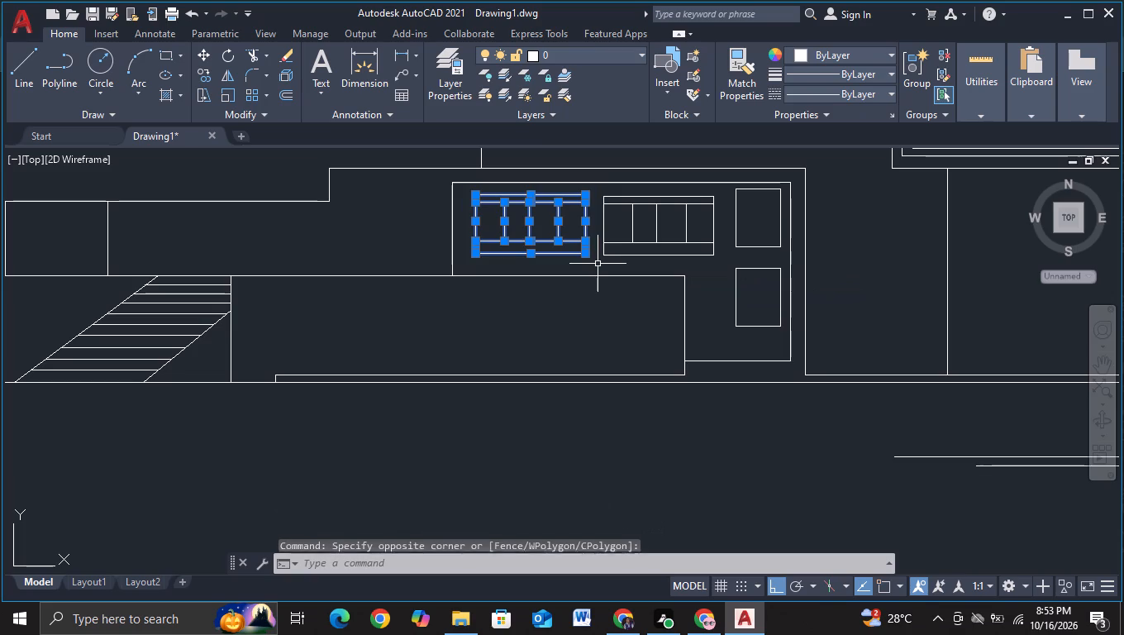
key("c")
left_click(645, 320)
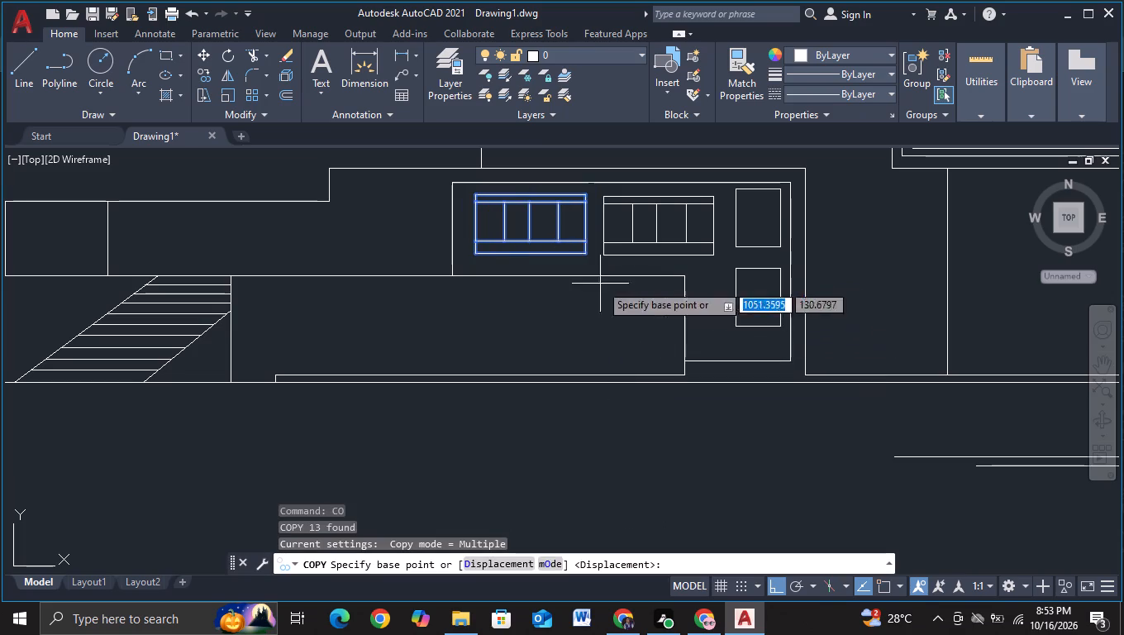
left_click(536, 225)
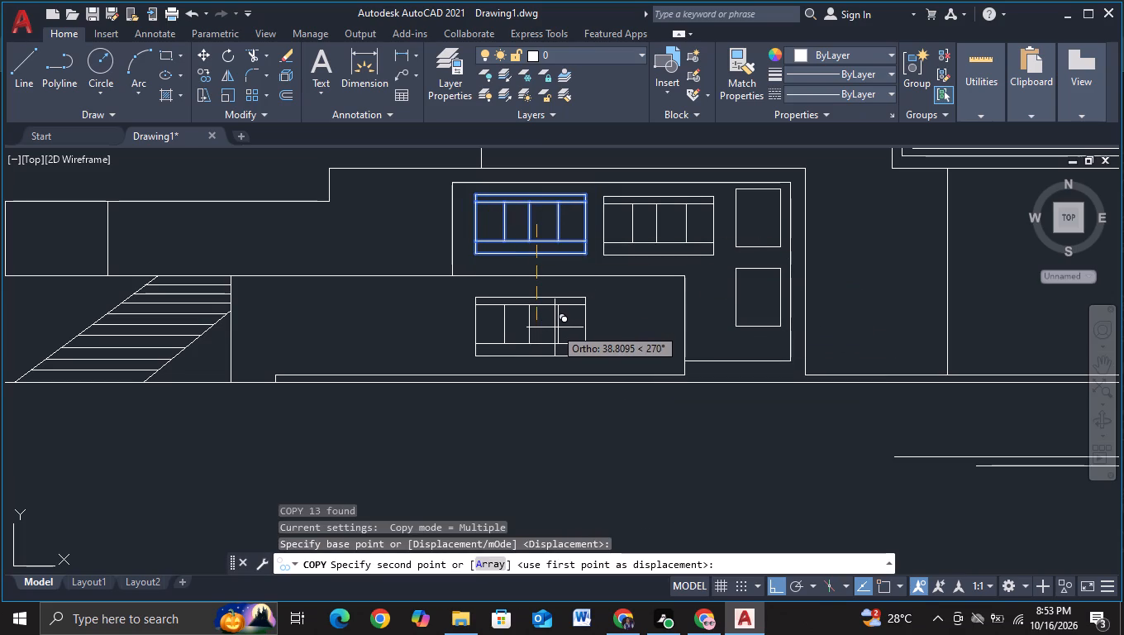
left_click(555, 326)
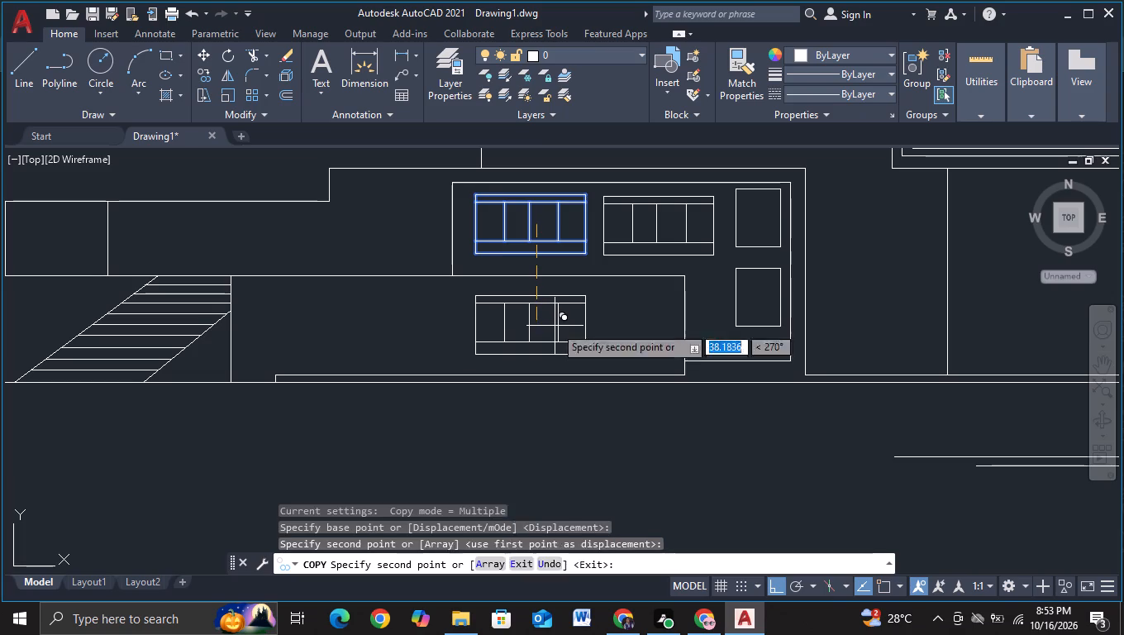
key("Escape")
Move the copied four-pane window in the lower wall about 29 units horizontally toward the wall's right end.
left_click(457, 293)
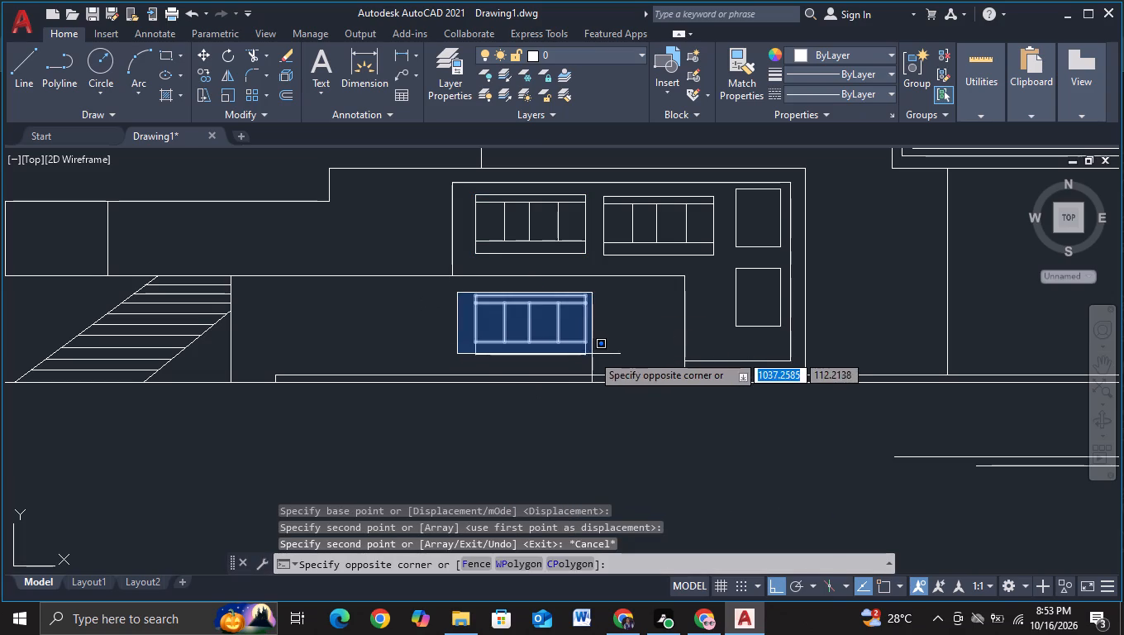
left_click(598, 374)
key("m")
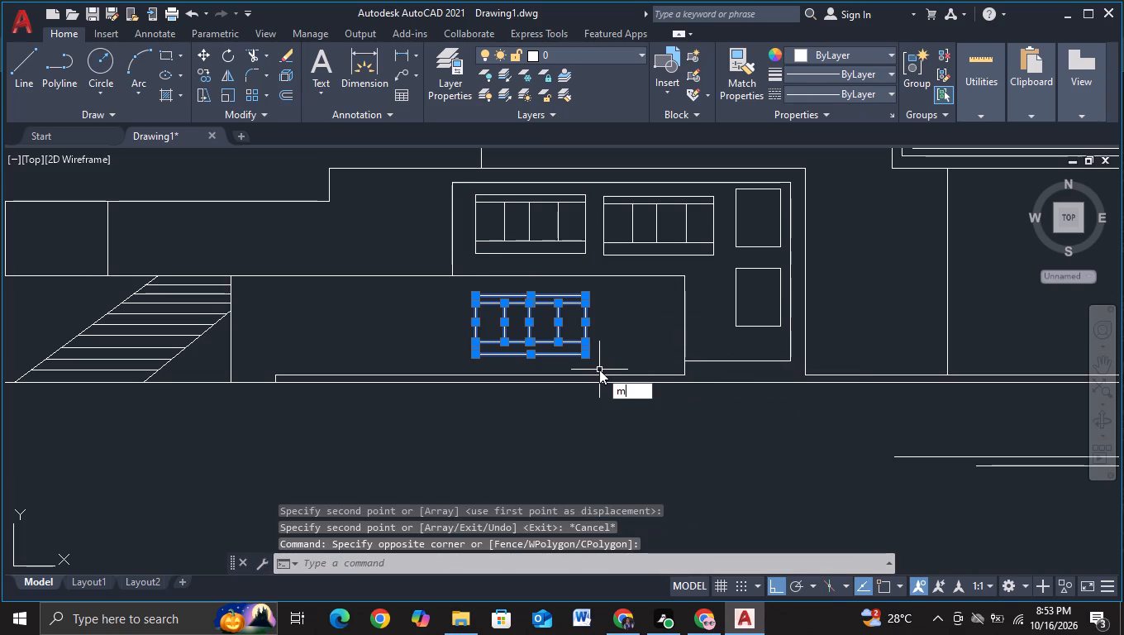
left_click(630, 408)
left_click(534, 339)
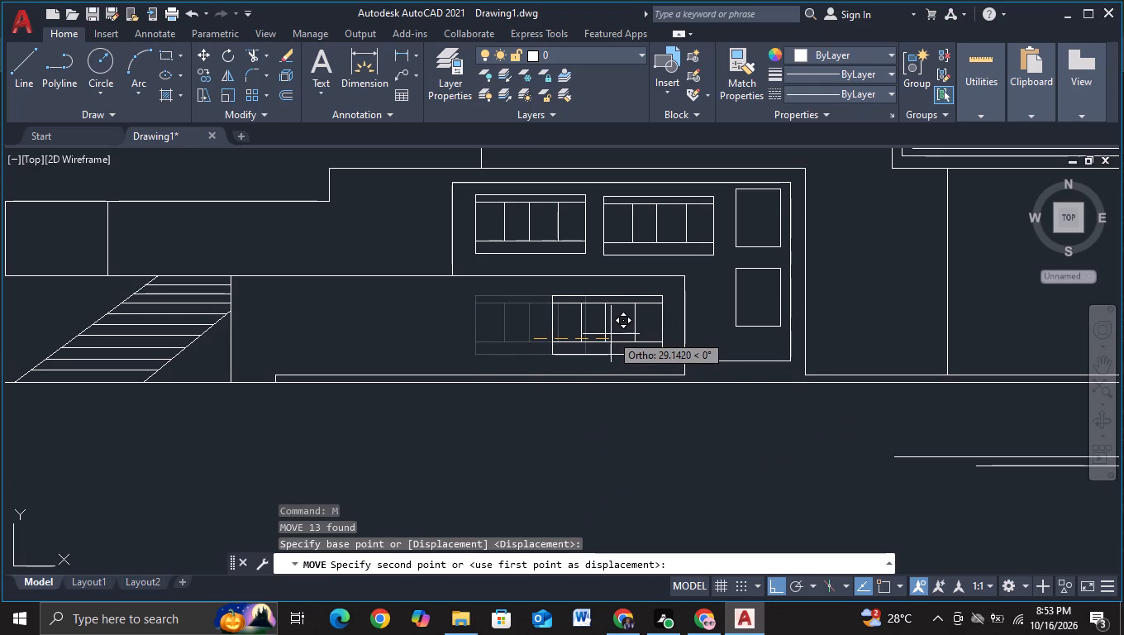
left_click(611, 334)
With Ortho off, copy the two-pane window from the right tower's lower window row to two spaced spots left of the lower wall's four-pane window.
middle_click_drag(807, 415, 241, 427)
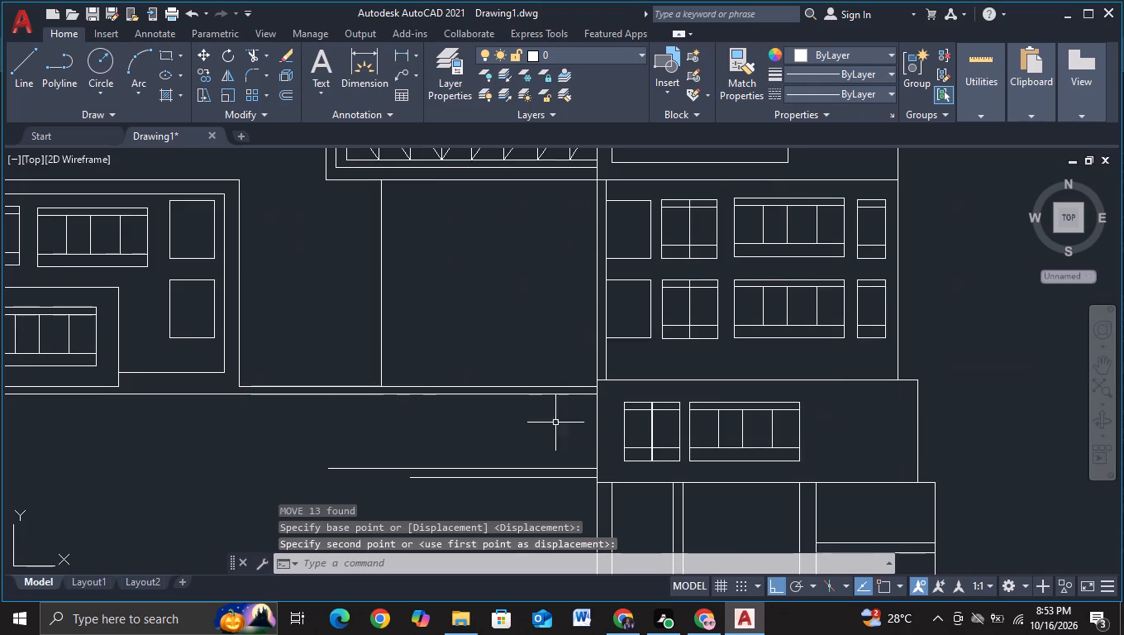
left_click(655, 270)
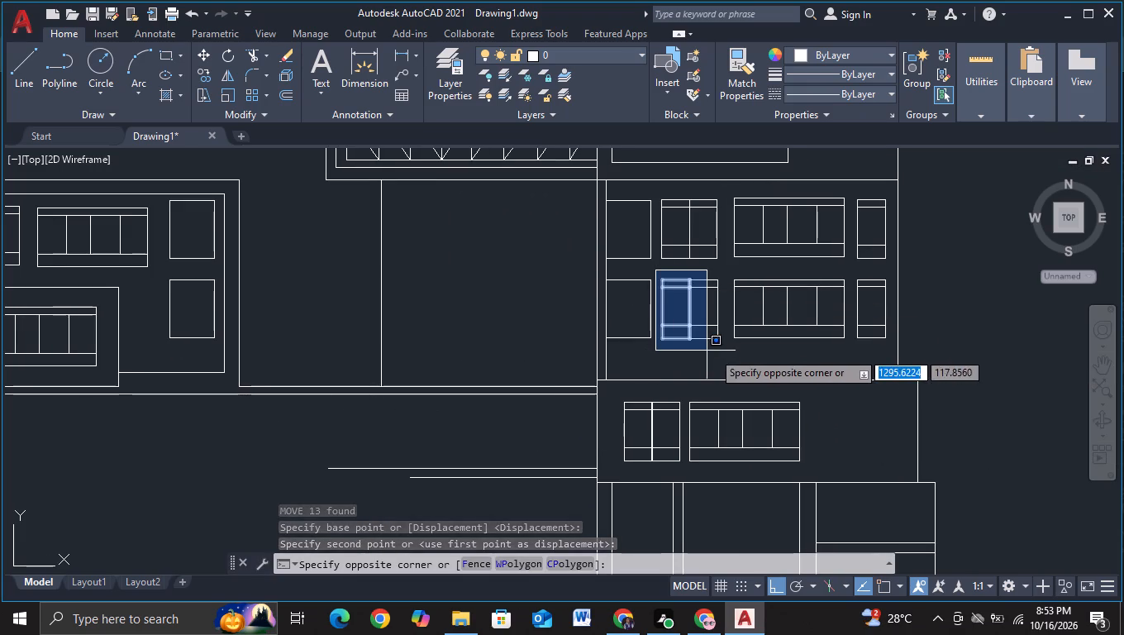
left_click(726, 352)
key("c")
left_click(759, 403)
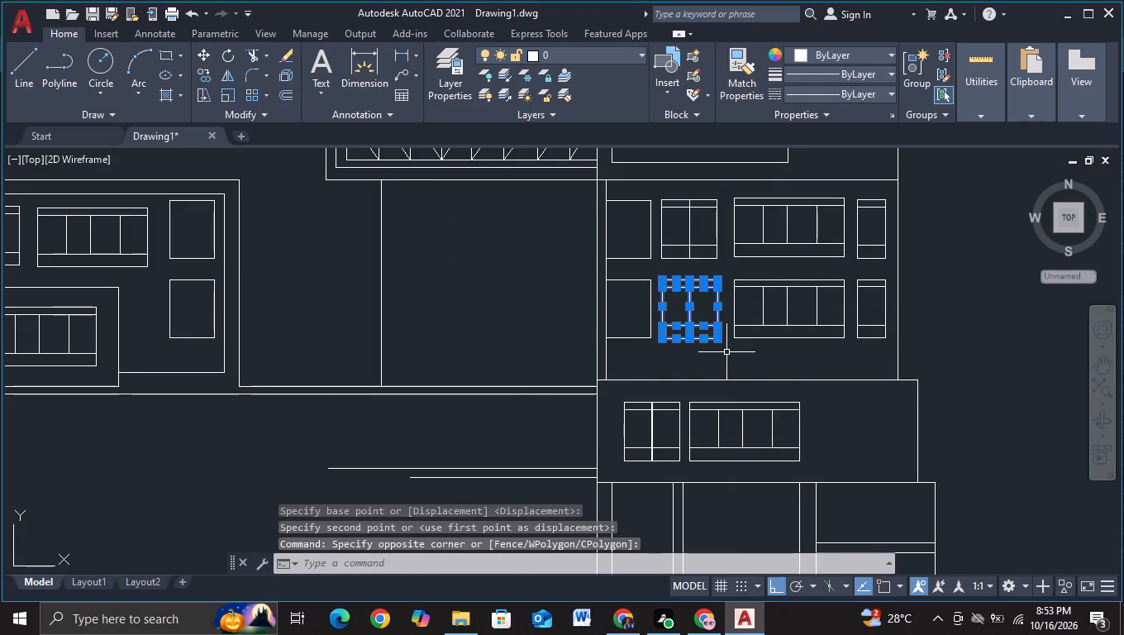
left_click(690, 320)
middle_click_drag(301, 371, 579, 367)
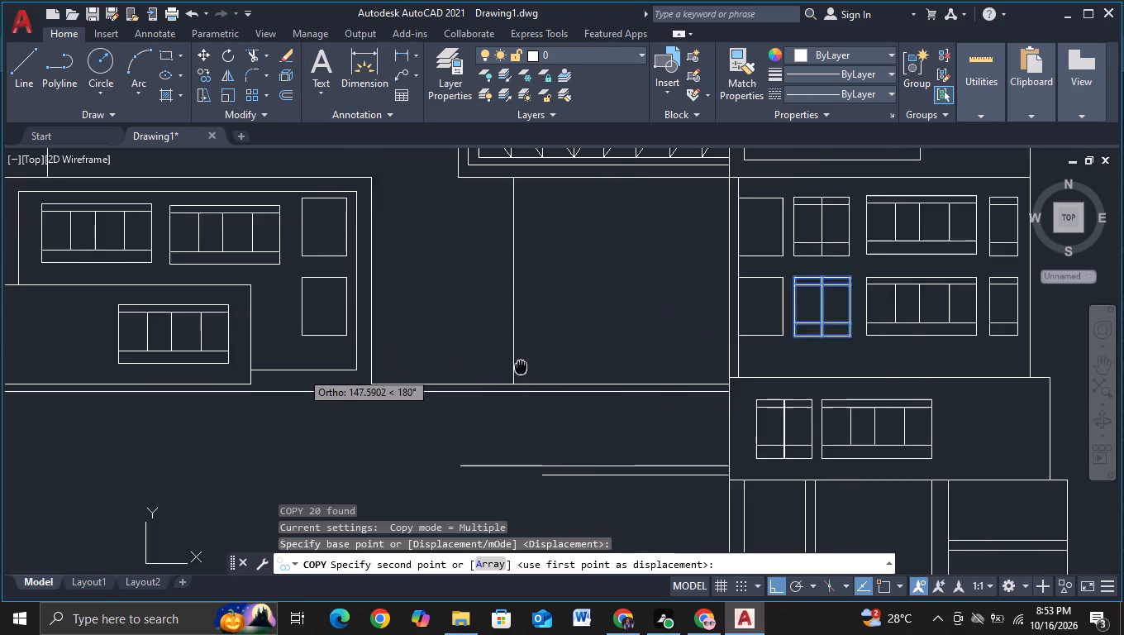
middle_click_drag(579, 367, 793, 366)
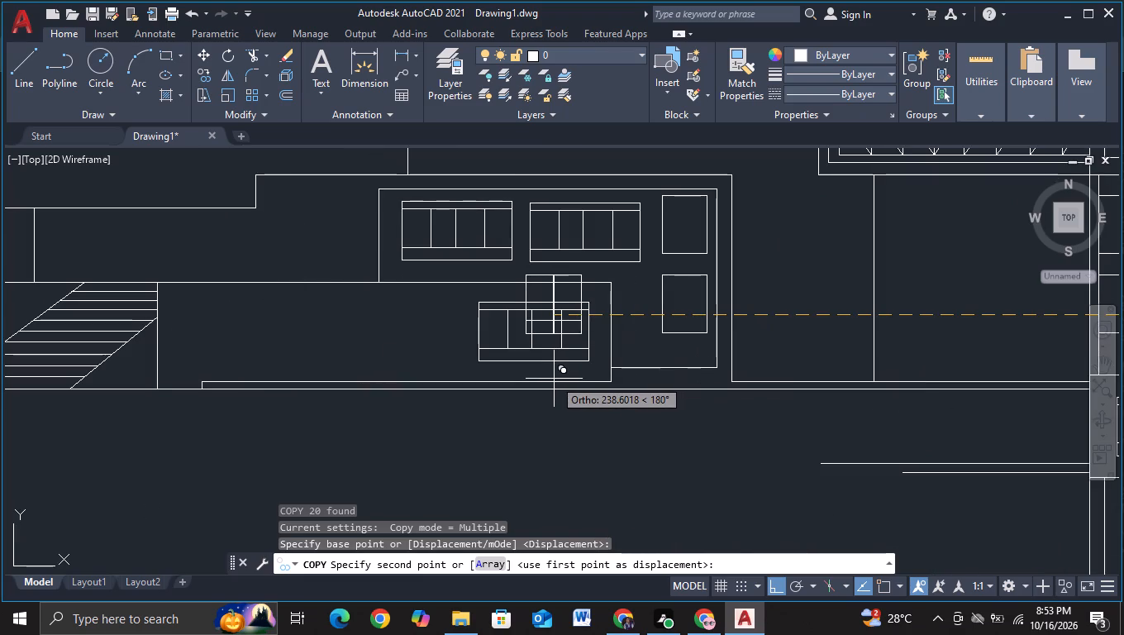
key("F8")
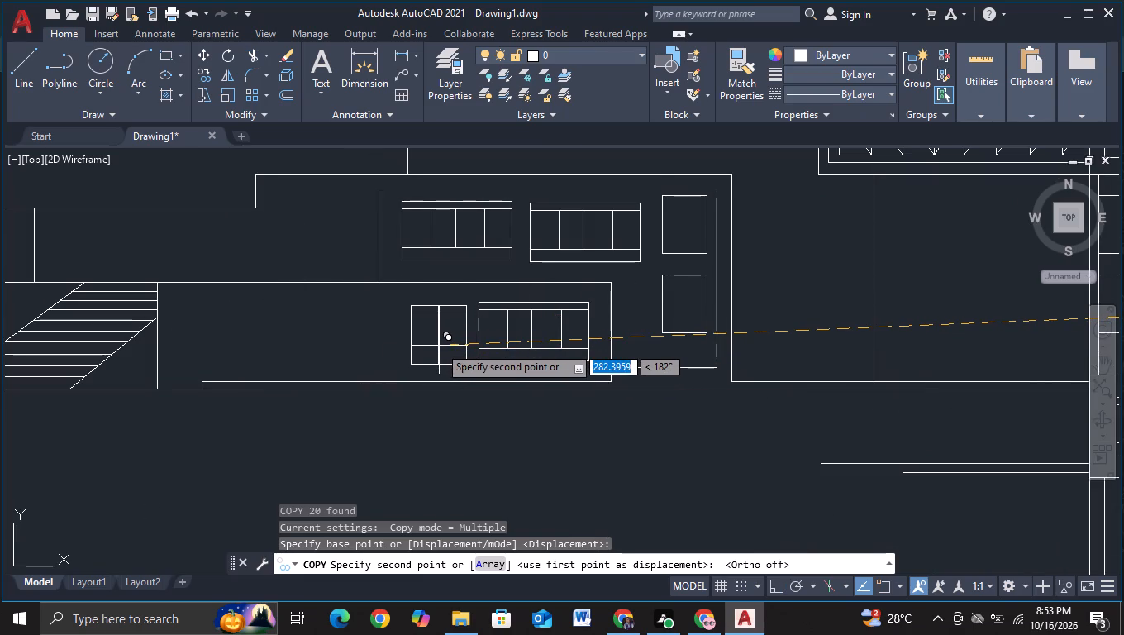
left_click(440, 341)
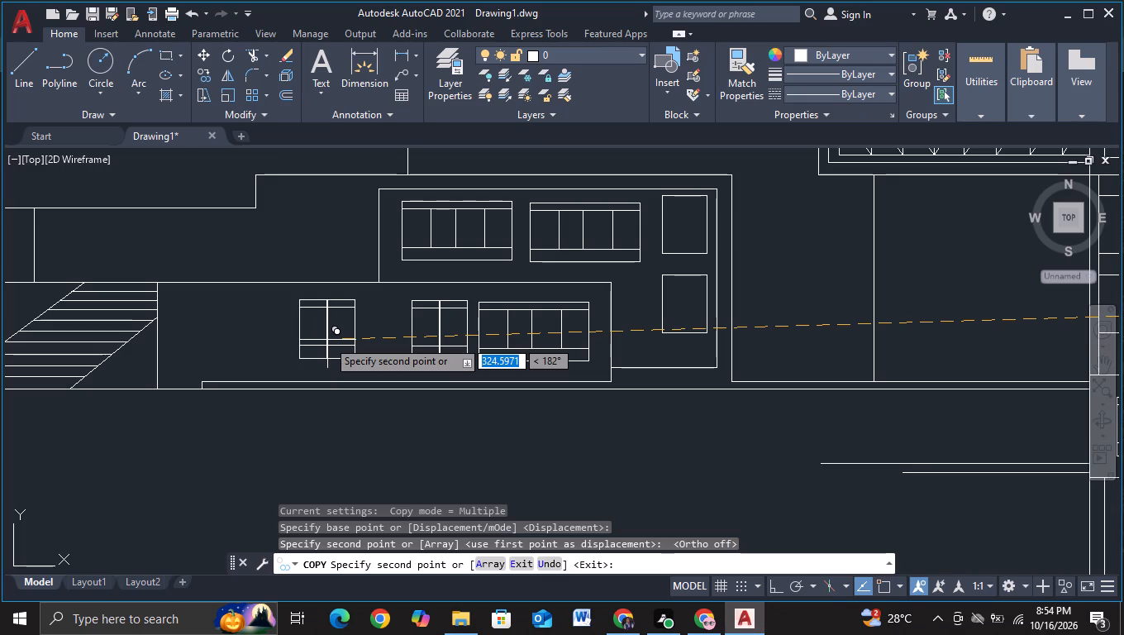
left_click(327, 340)
key("Escape")
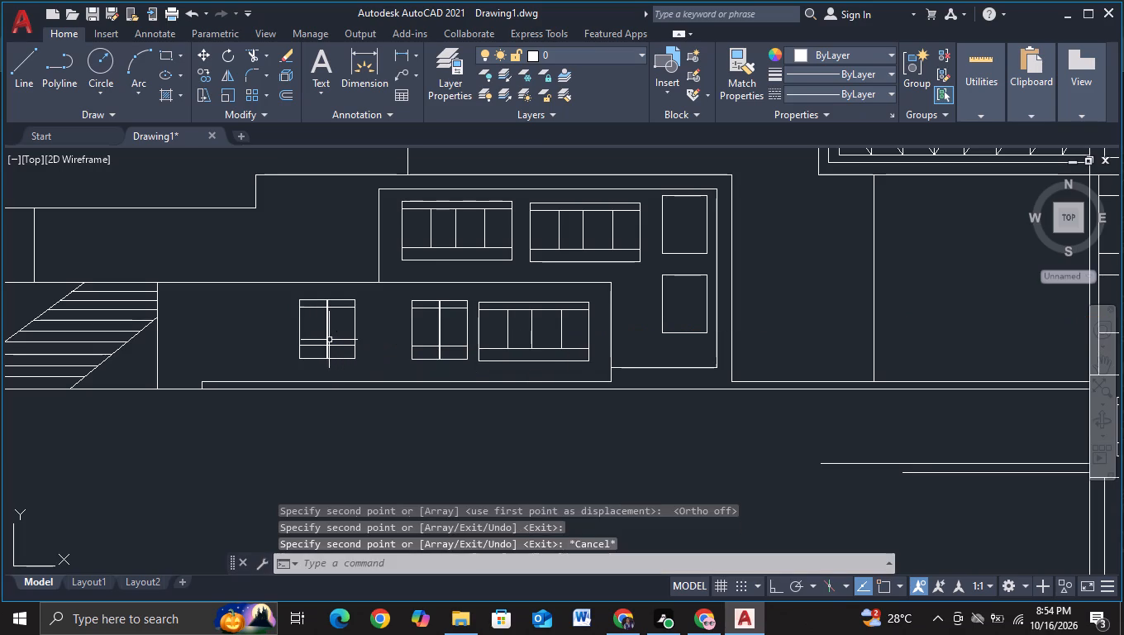
Copy the narrow window from the right tower's upper window row to between the lower wall's two-pane windows and to their left.
scroll(540, 373, "down", 1)
middle_click_drag(764, 397, 521, 424)
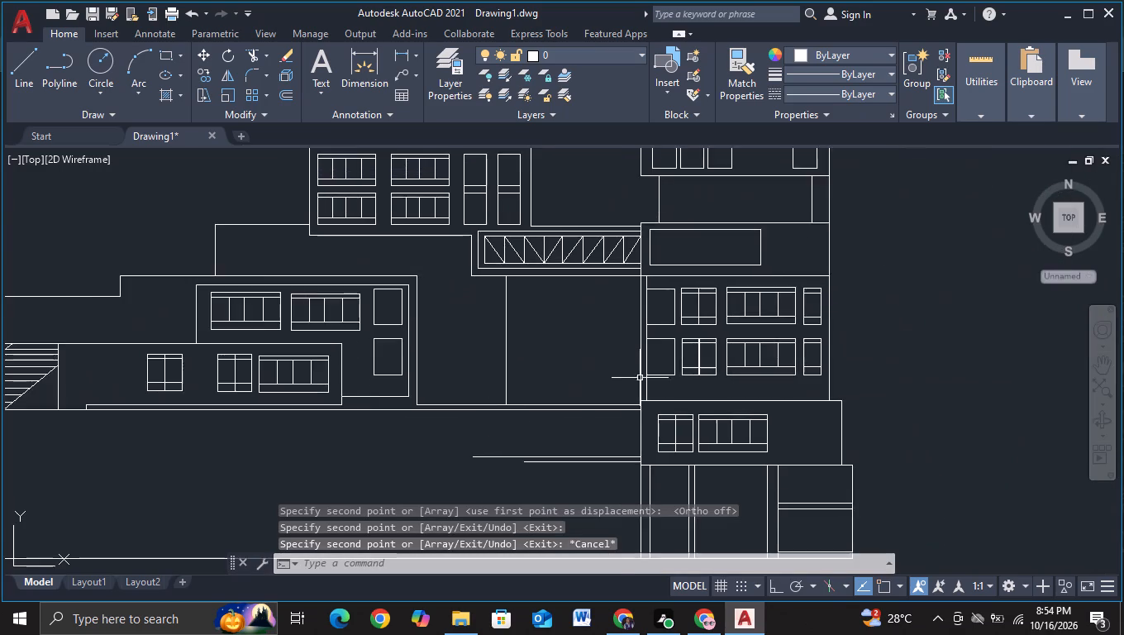
scroll(674, 362, "up", 1)
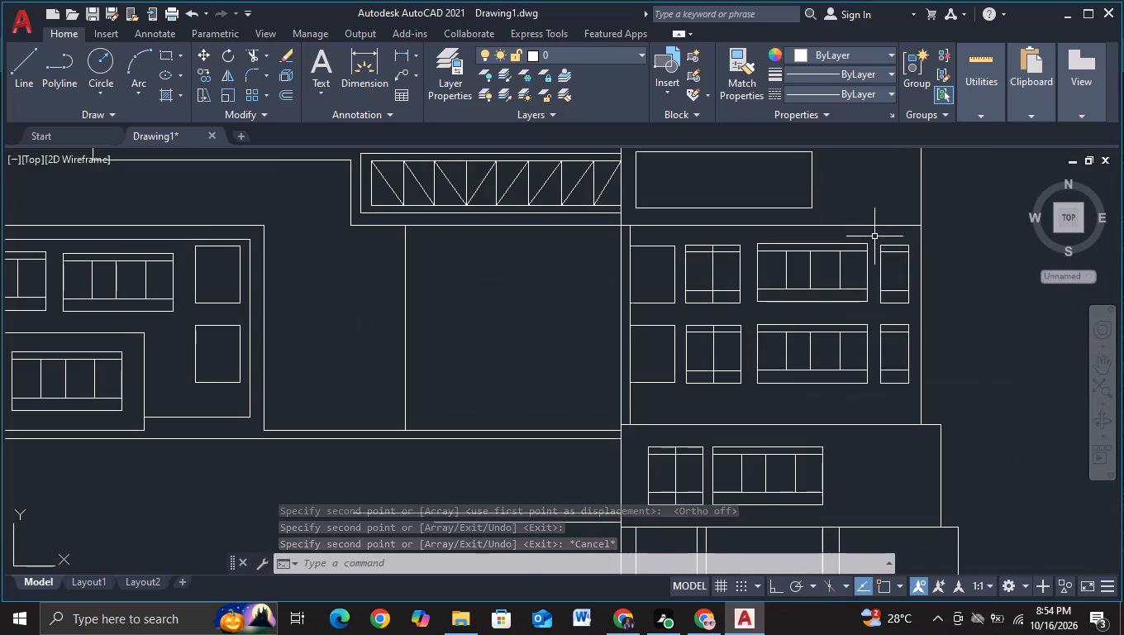
left_click(874, 236)
left_click(918, 309)
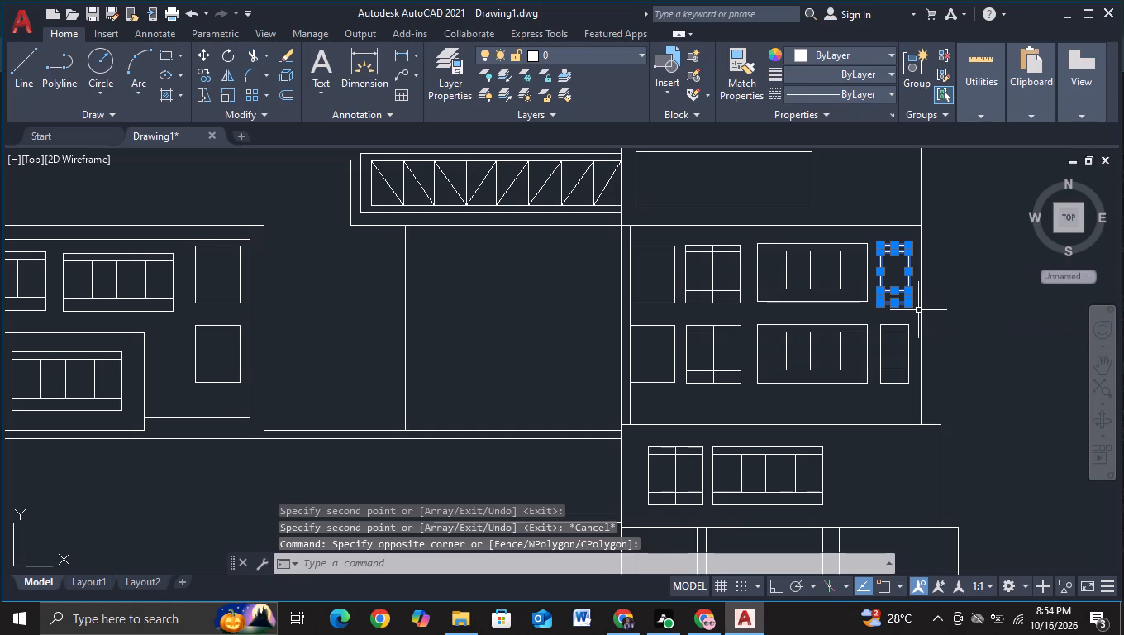
key("c")
left_click(958, 363)
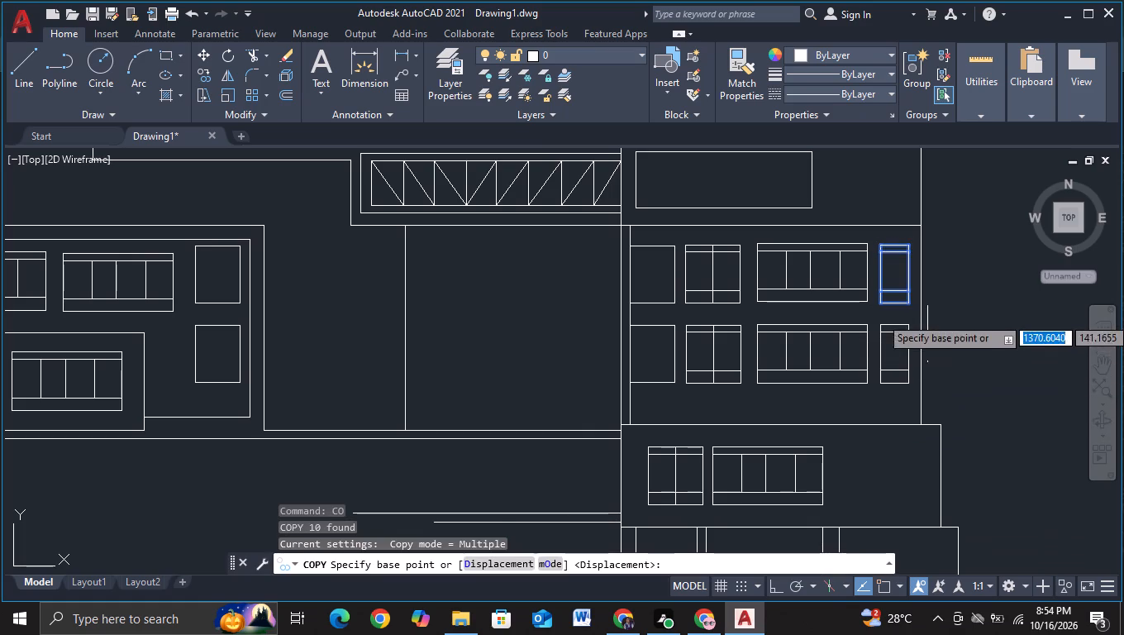
left_click(897, 286)
middle_click_drag(387, 413, 892, 378)
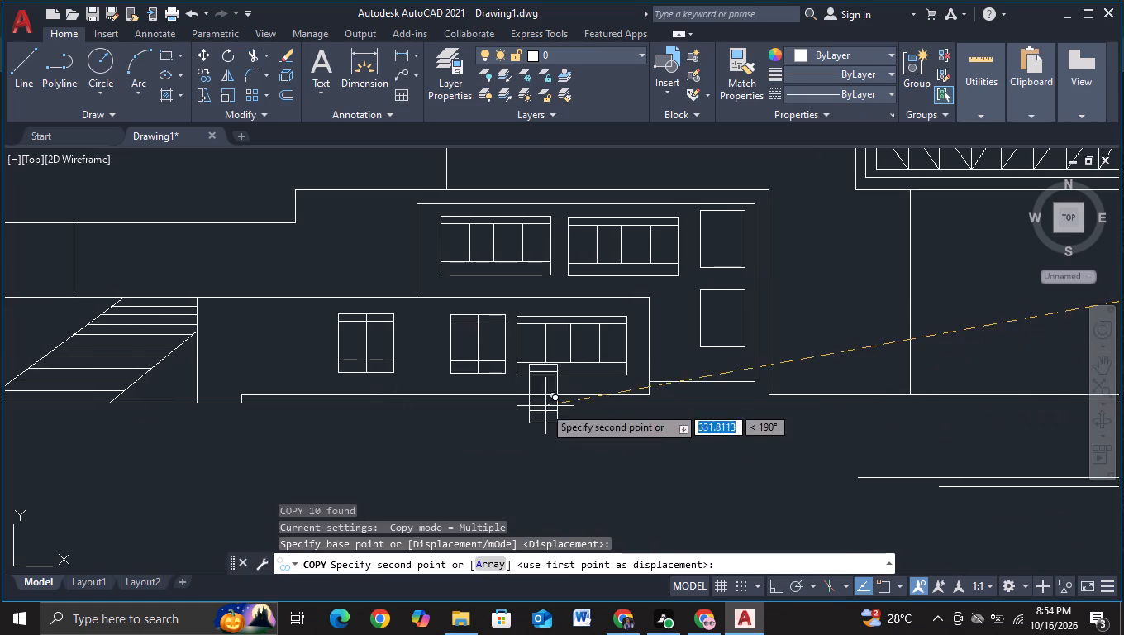
scroll(431, 357, "up", 1)
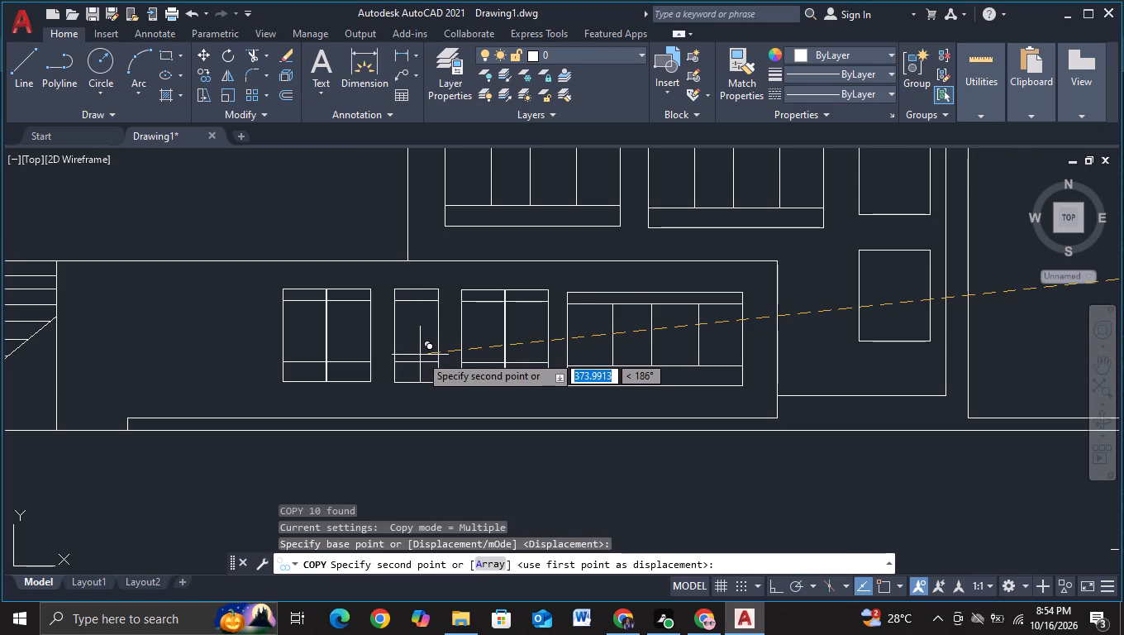
left_click(418, 355)
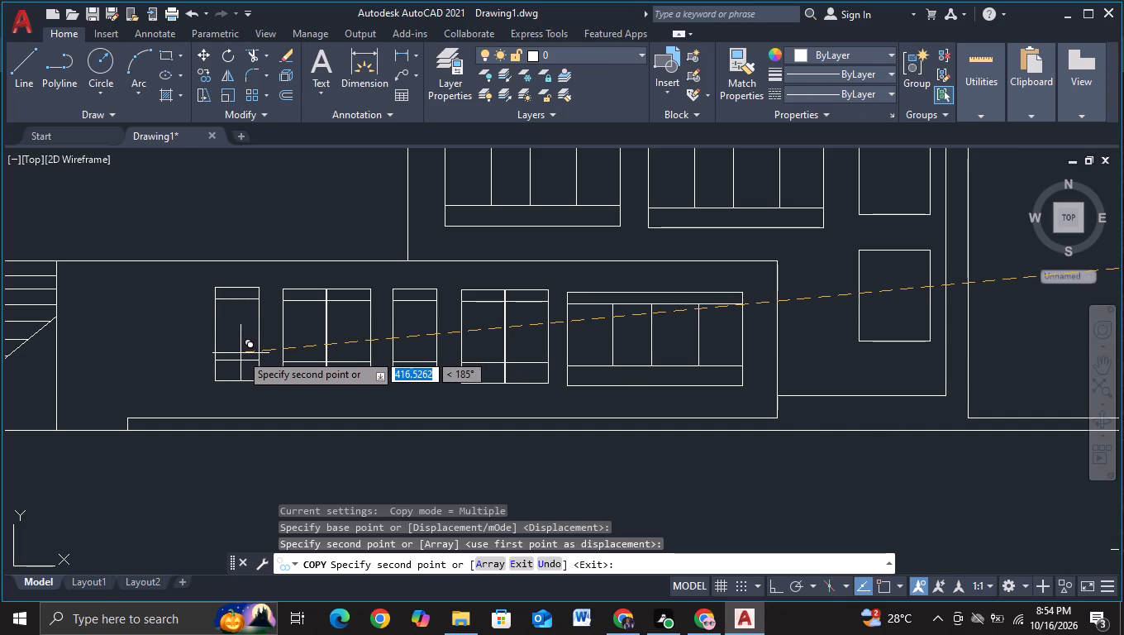
left_click(241, 353)
key("Escape")
Copy the door outline nearest the sloped band about 127.5 units horizontally, just right of the band's vertical edge line.
scroll(291, 376, "down", 1)
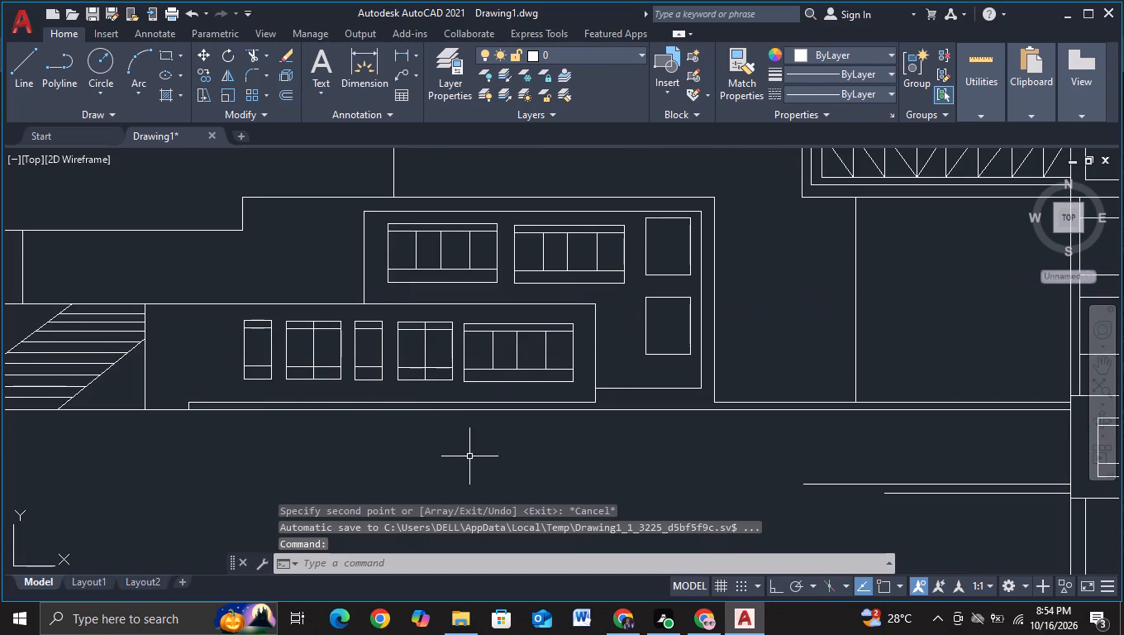
middle_click_drag(471, 457, 498, 393)
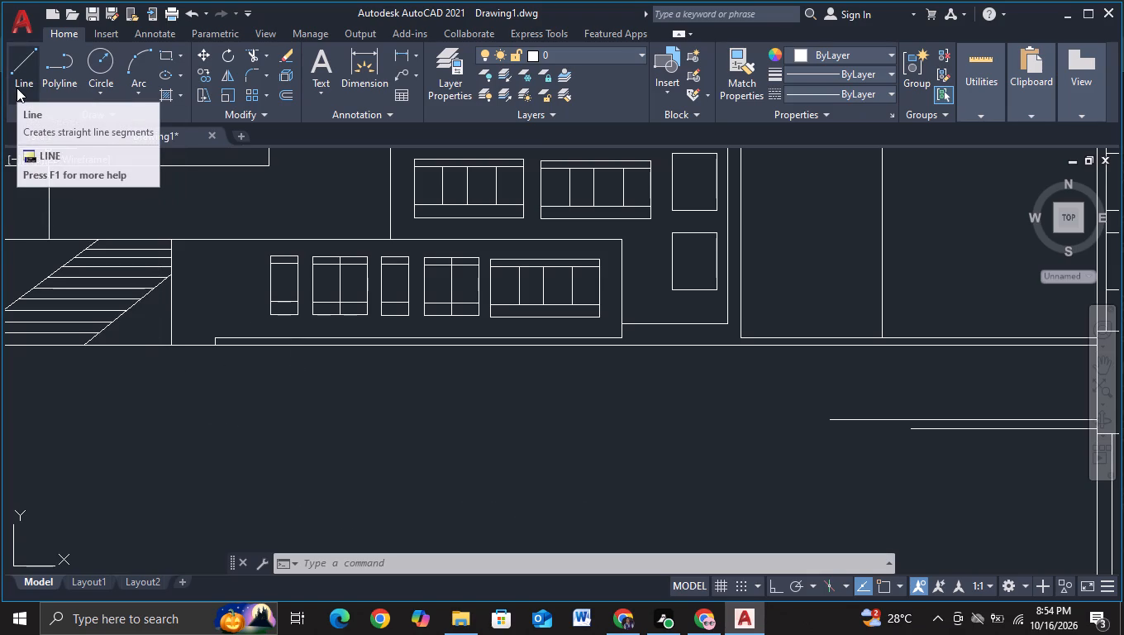
scroll(103, 324, "down", 1)
middle_click_drag(188, 405, 526, 431)
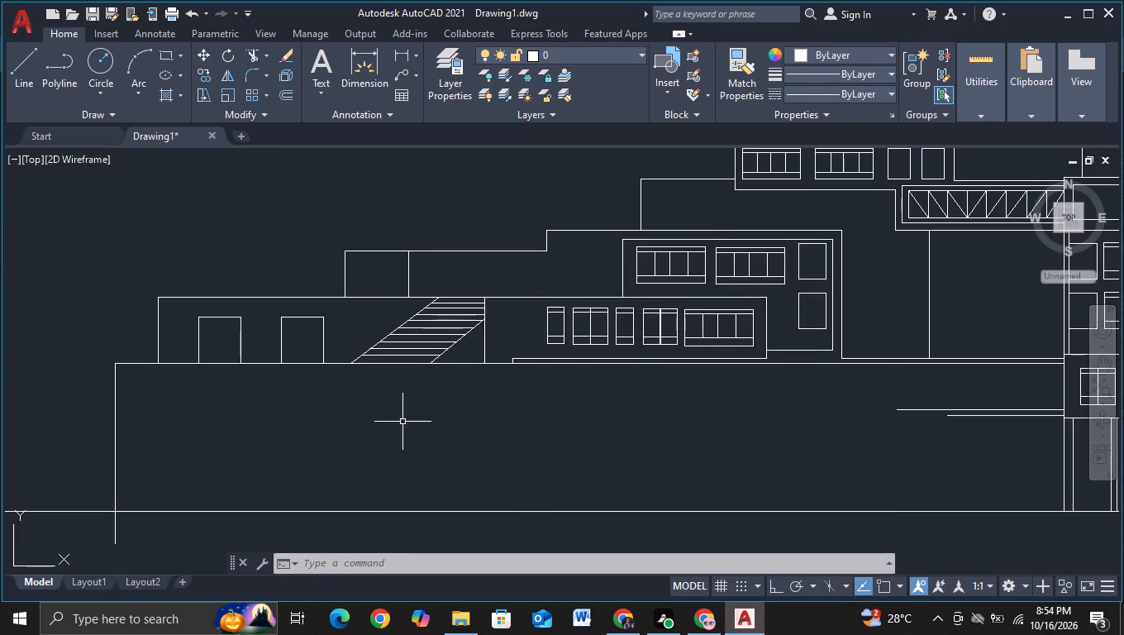
left_click(270, 305)
left_click(331, 378)
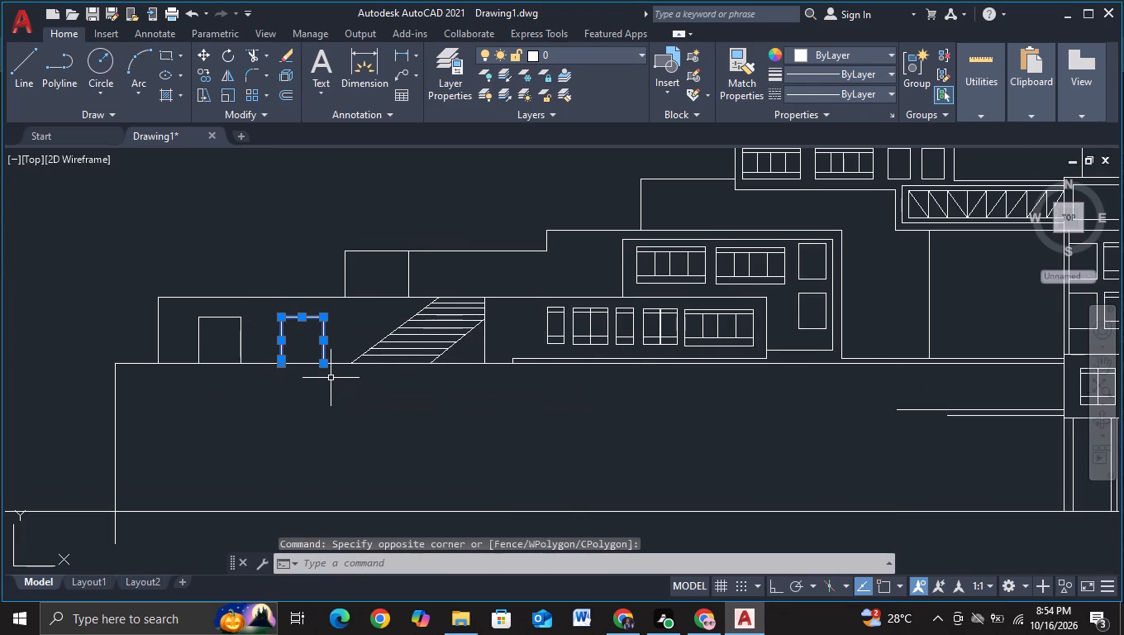
key("c")
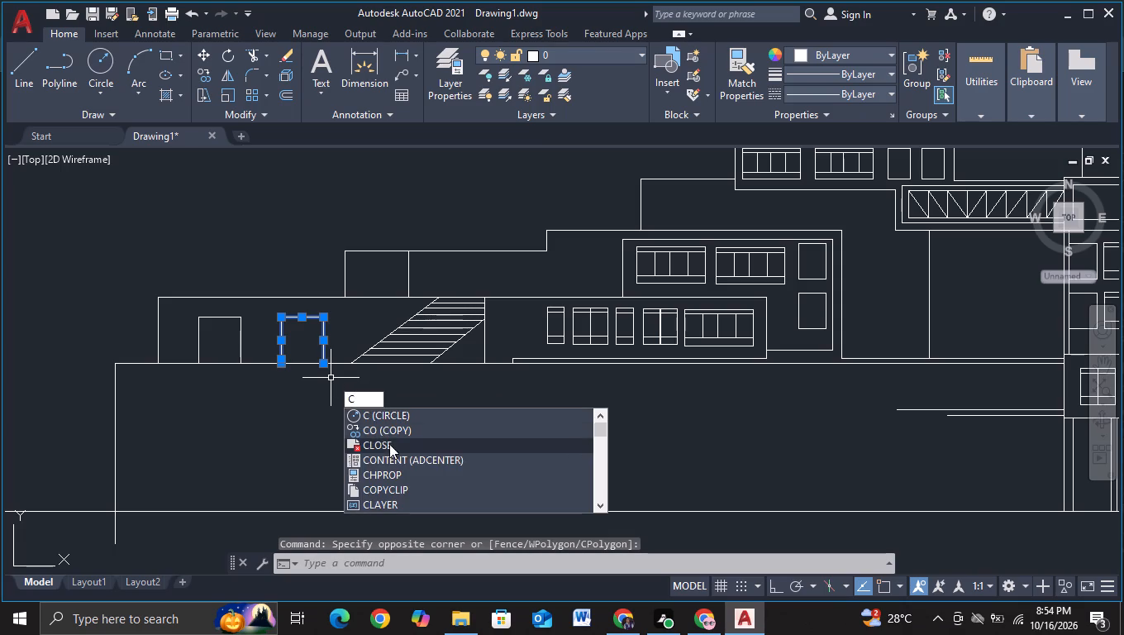
left_click(390, 427)
left_click(292, 336)
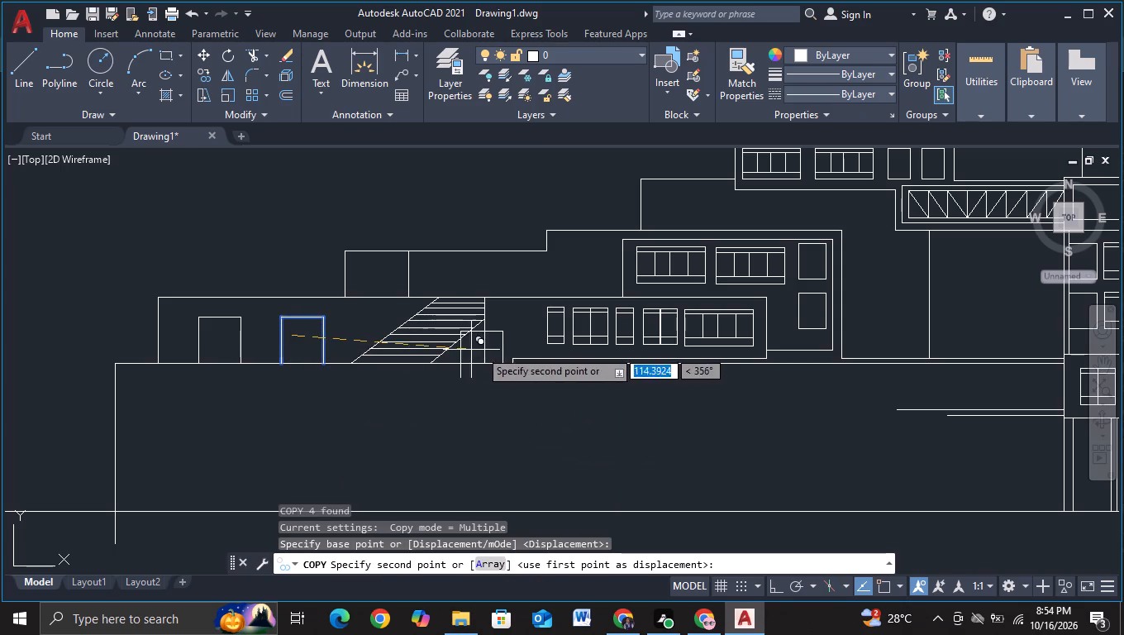
scroll(498, 332, "up", 1)
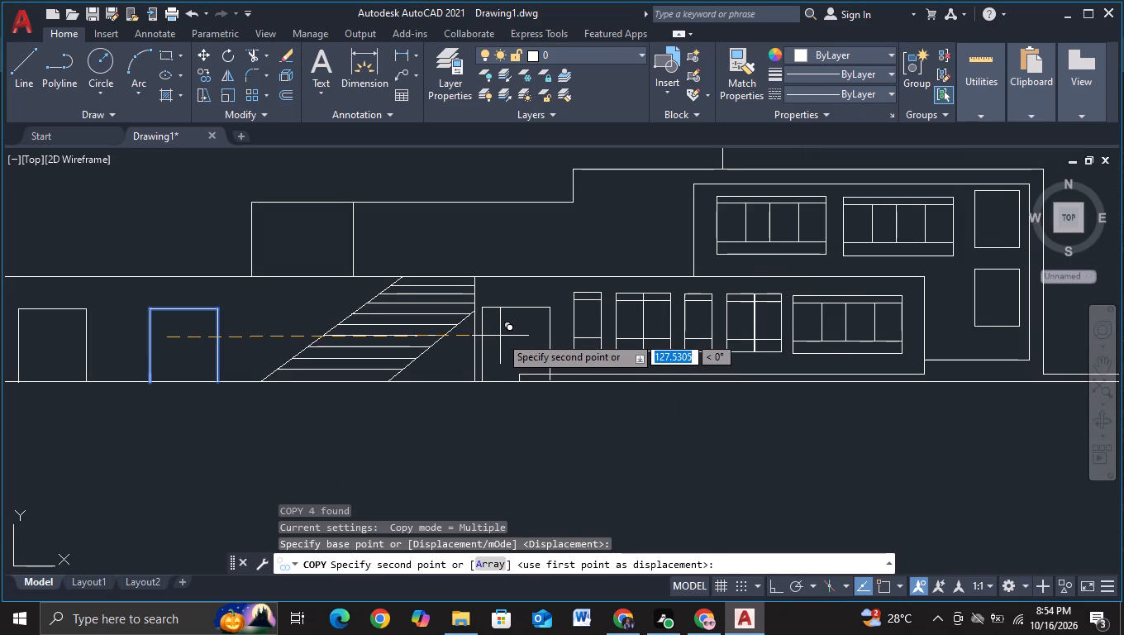
left_click(500, 336)
key("Escape")
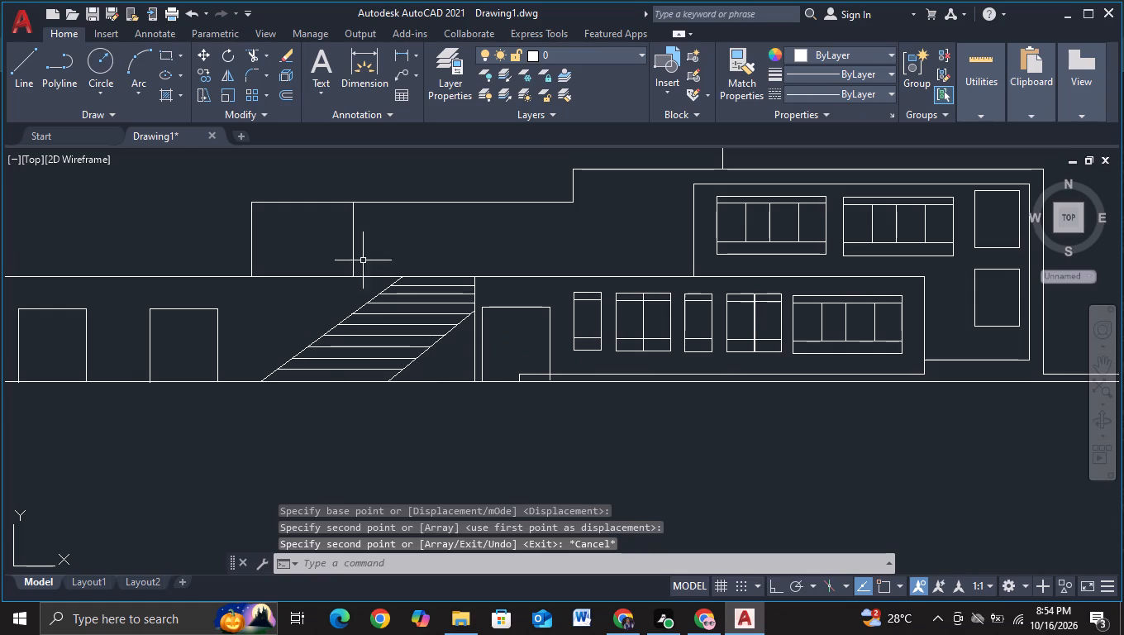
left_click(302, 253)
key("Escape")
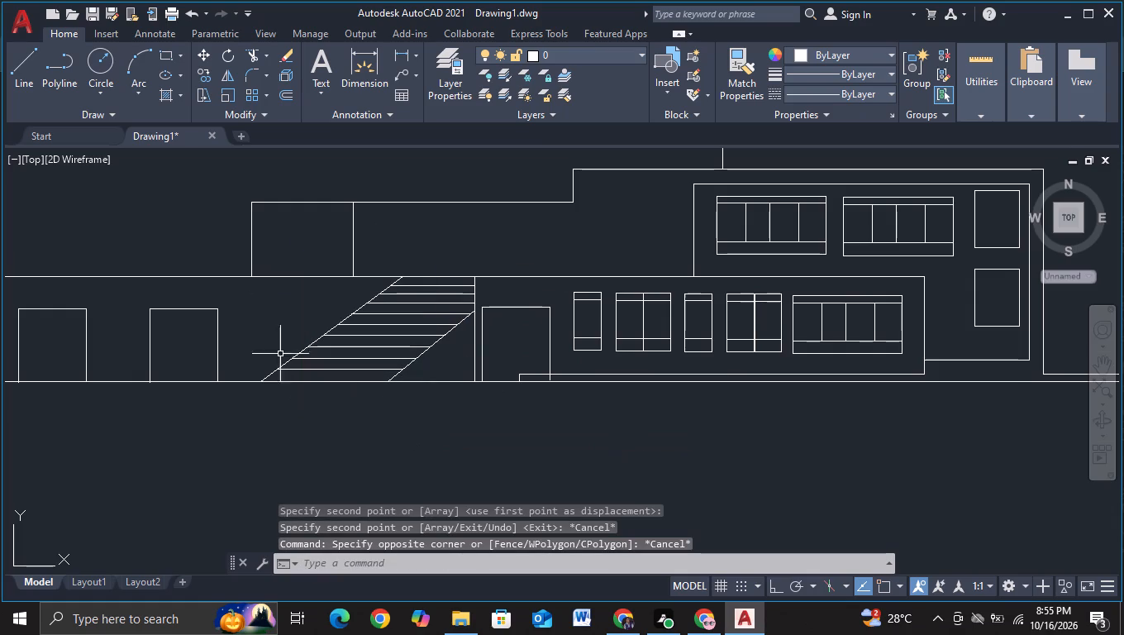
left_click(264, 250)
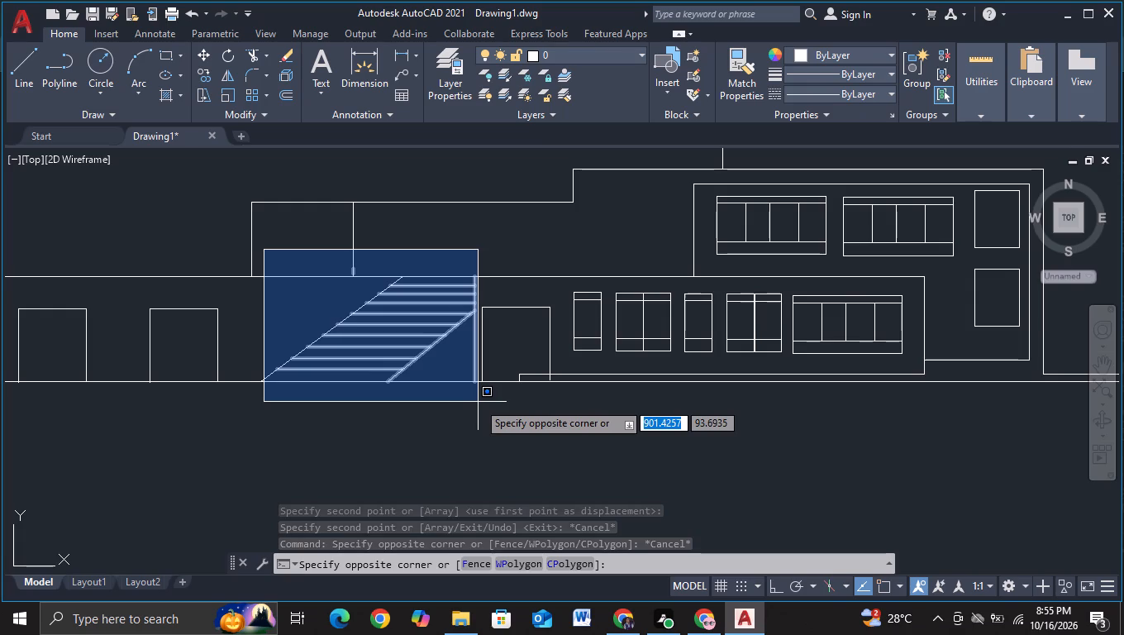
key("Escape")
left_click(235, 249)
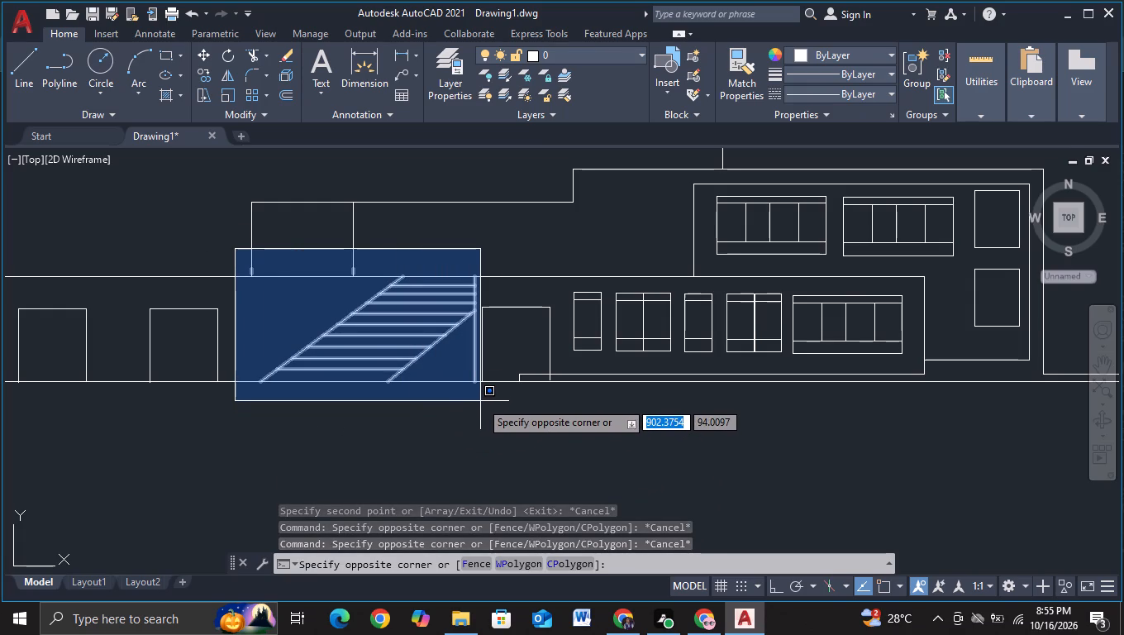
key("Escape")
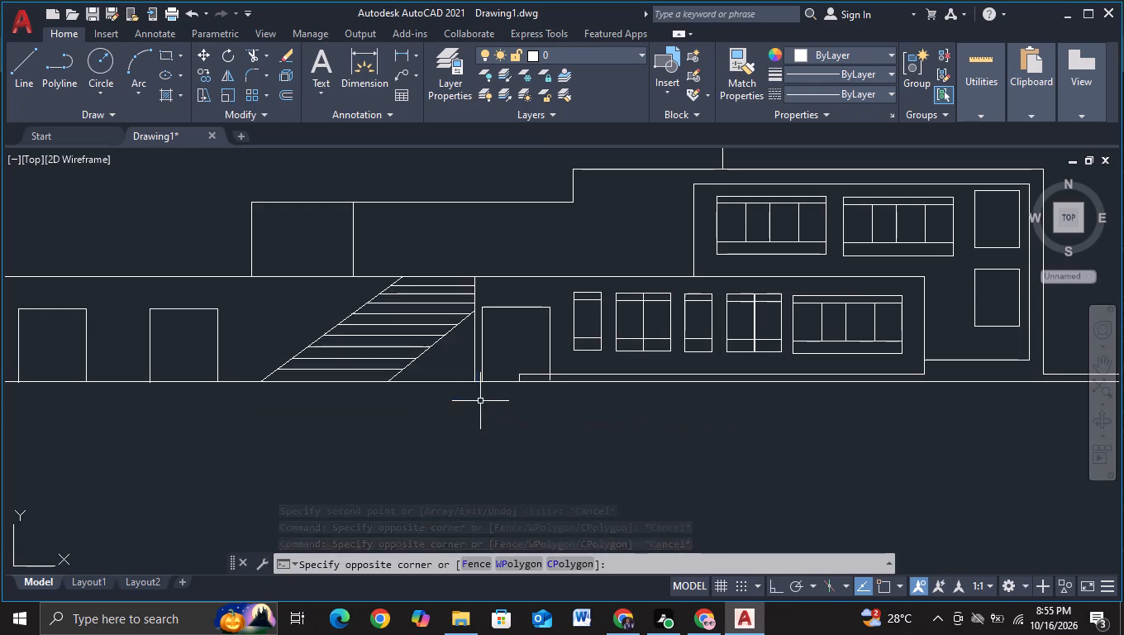
With Ortho on, move the whole lined sloped band and its vertical edge line about 14 units horizontally left, away from the nearby door.
scroll(223, 362, "up", 2)
middle_click_drag(250, 231, 304, 453)
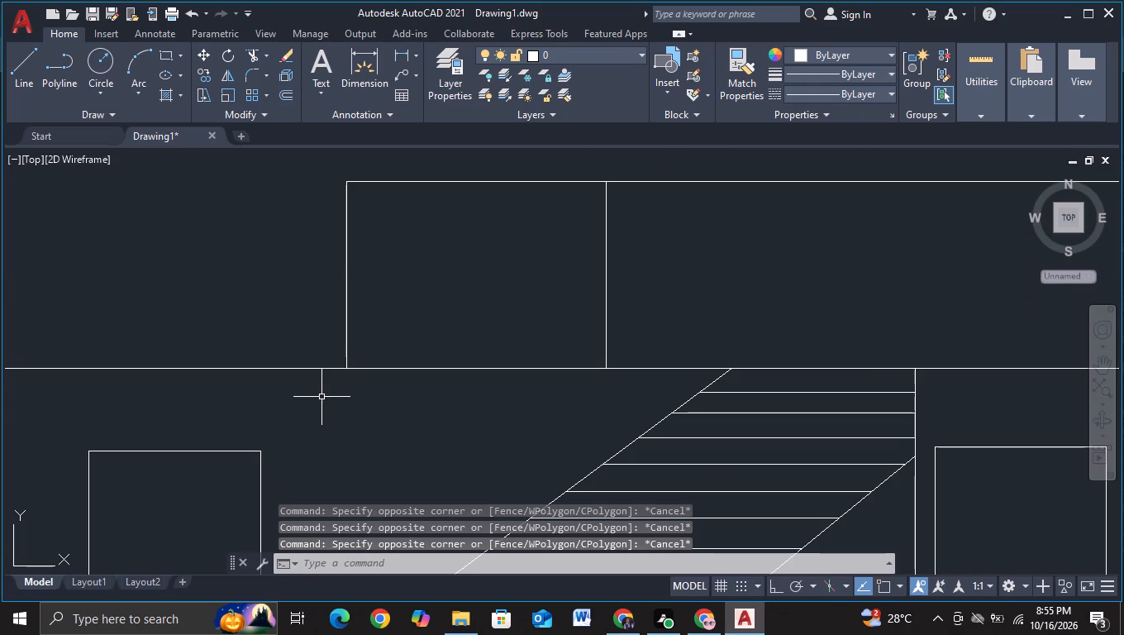
left_click(331, 365)
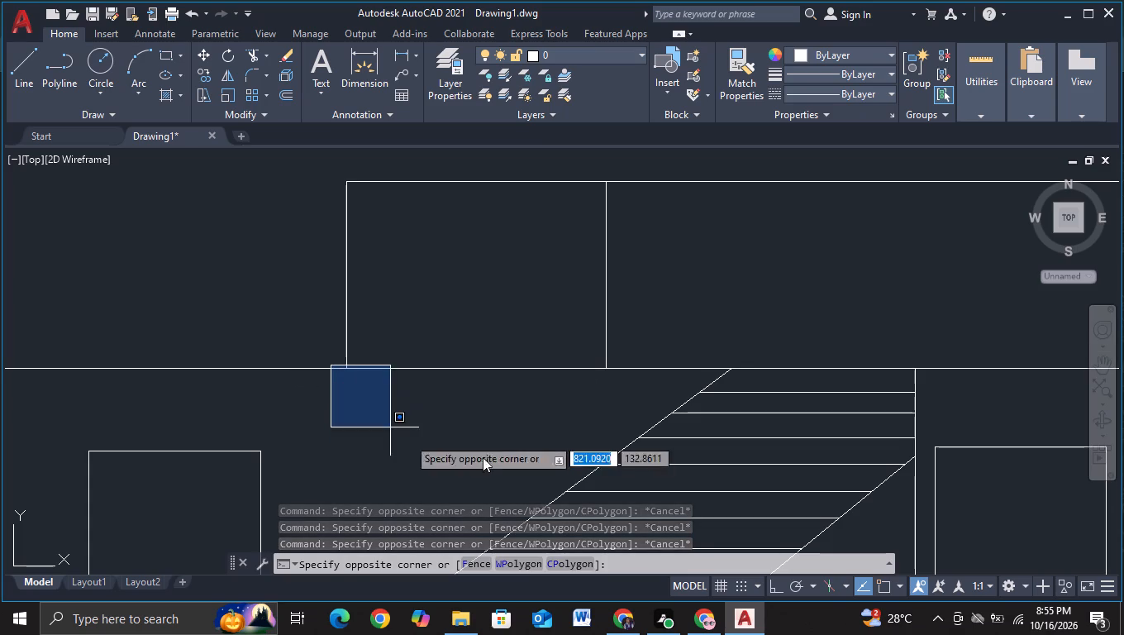
middle_click_drag(510, 479, 269, 336)
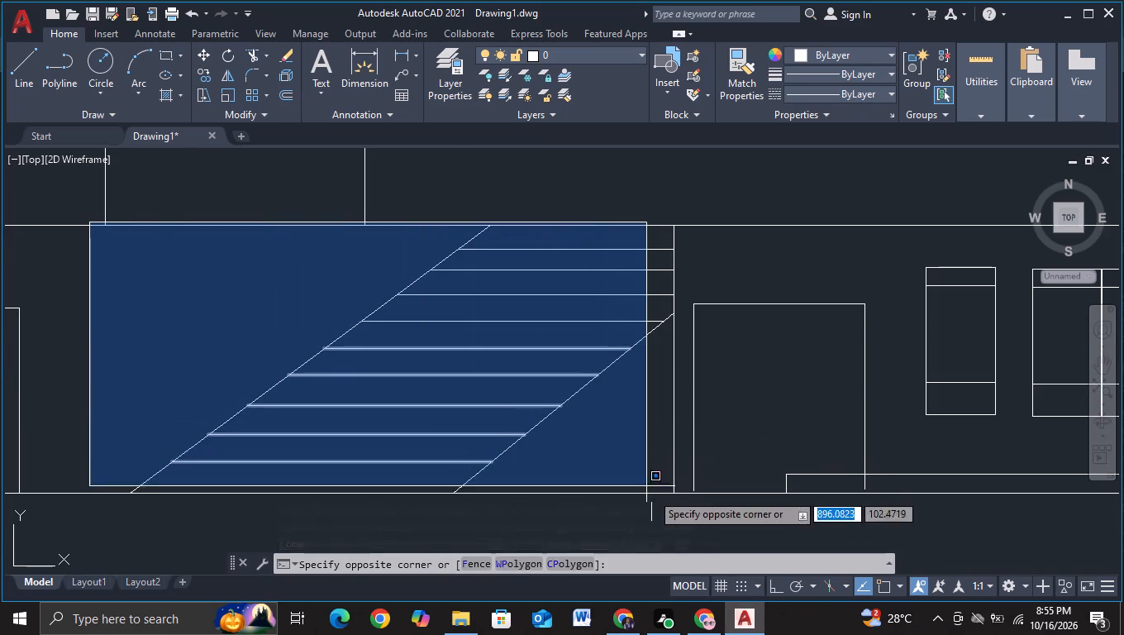
left_click(683, 508)
scroll(612, 532, "down", 1)
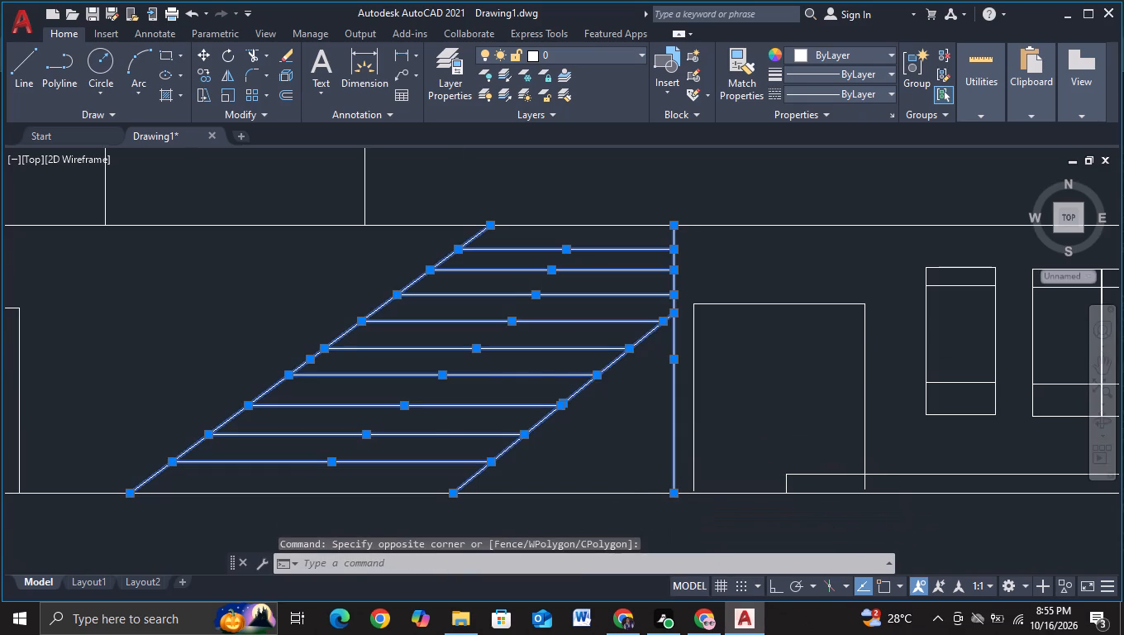
middle_click_drag(612, 532, 614, 429)
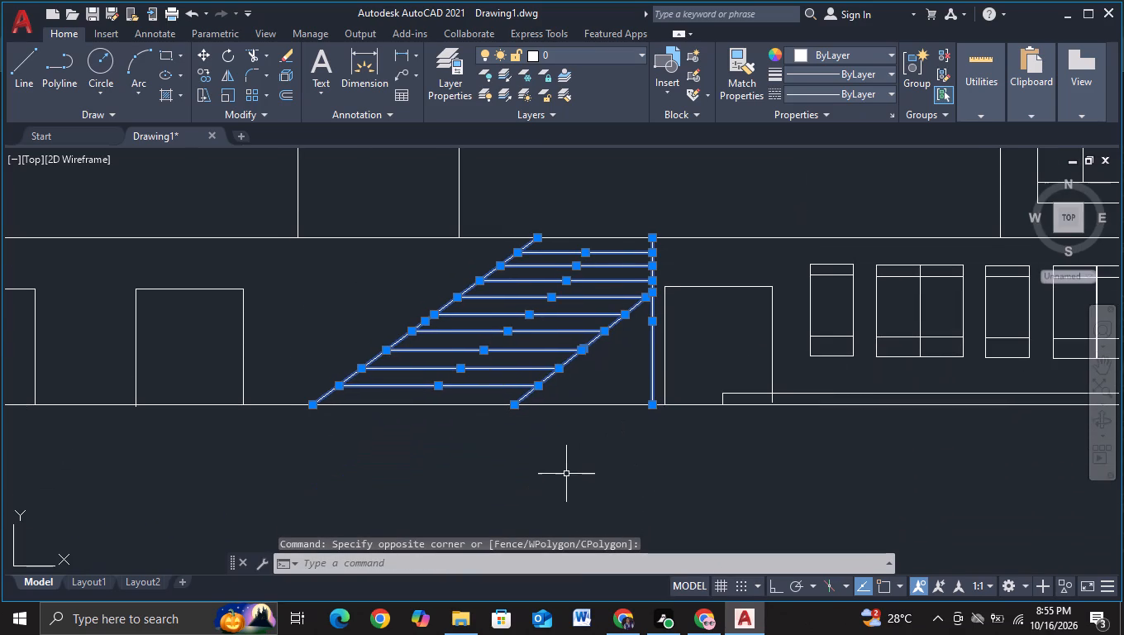
key("m")
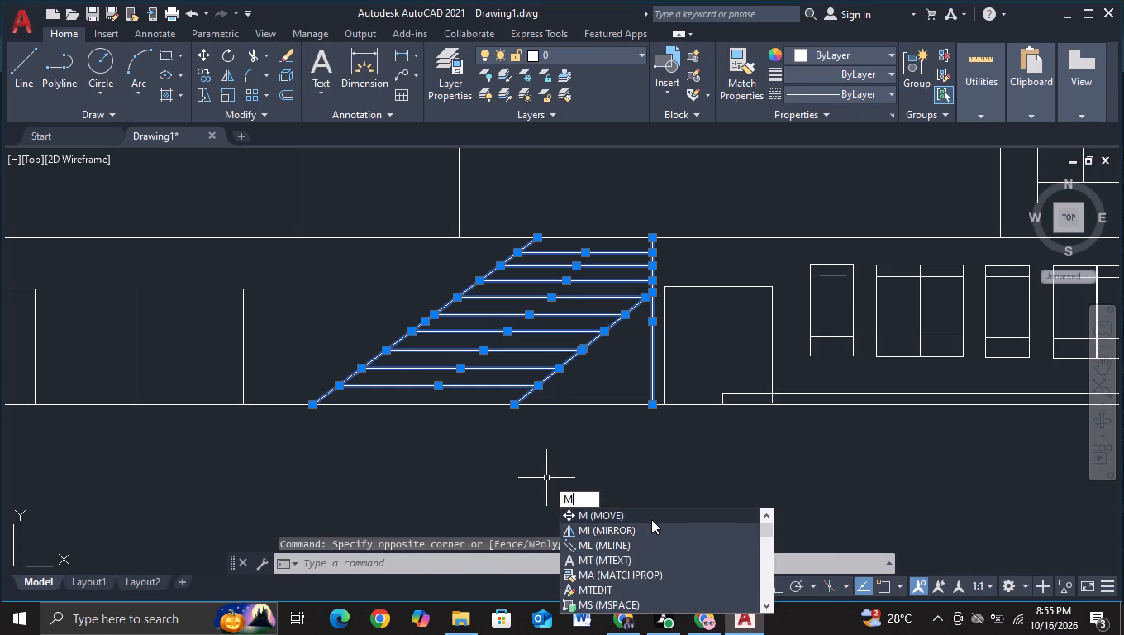
left_click(650, 514)
left_click(545, 325)
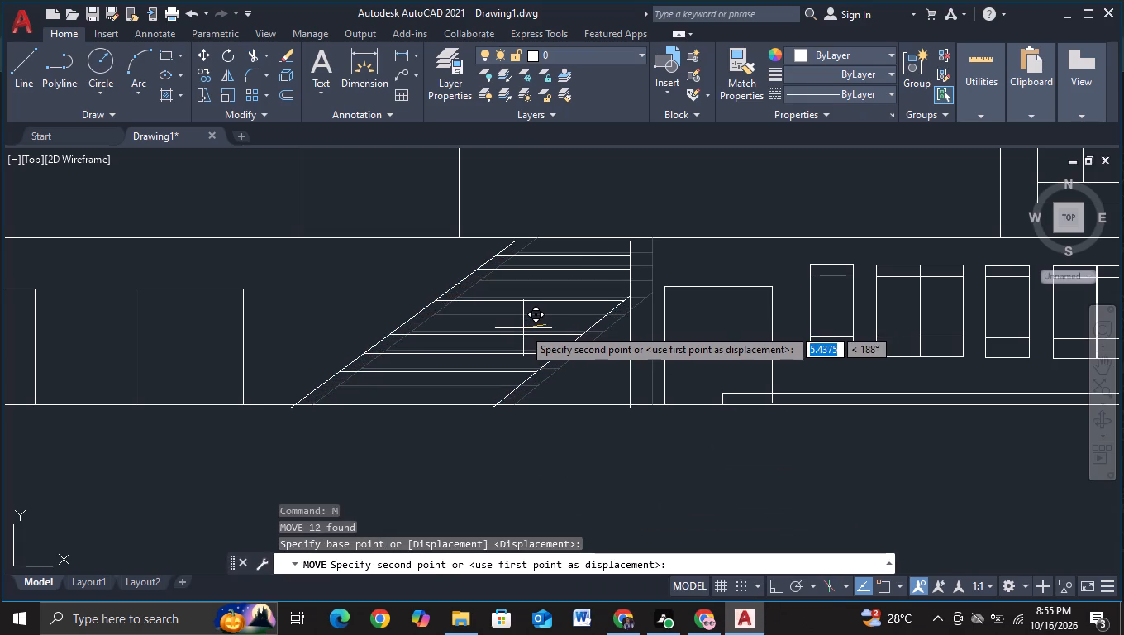
key("F8")
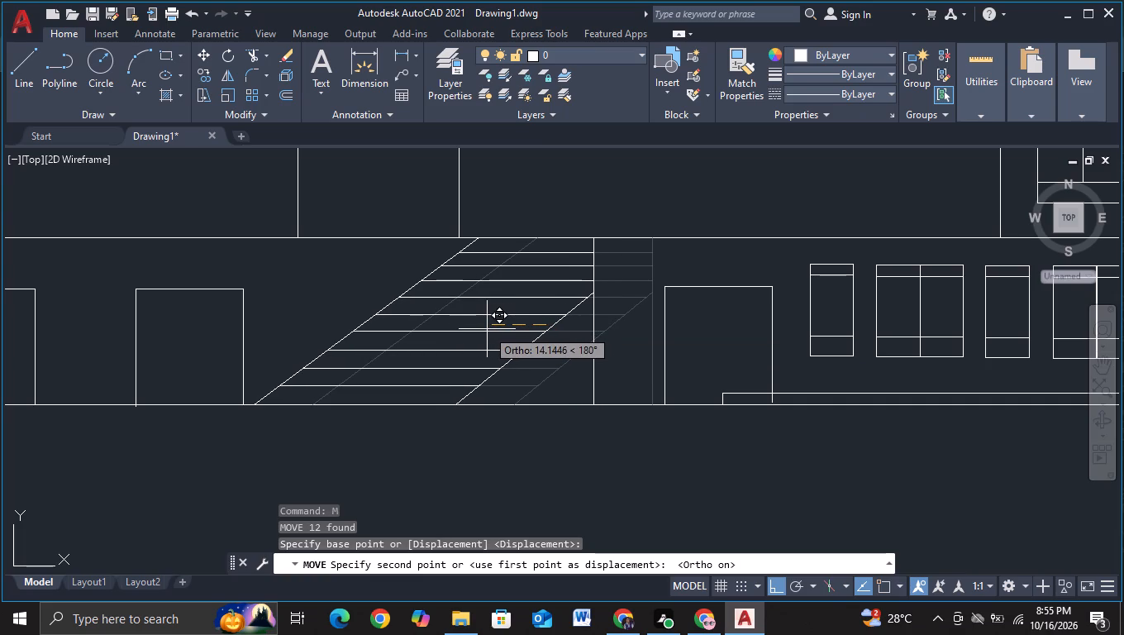
left_click(487, 329)
Delete the door outline immediately left of the sloped band's foot in the lower wall.
scroll(533, 431, "down", 1)
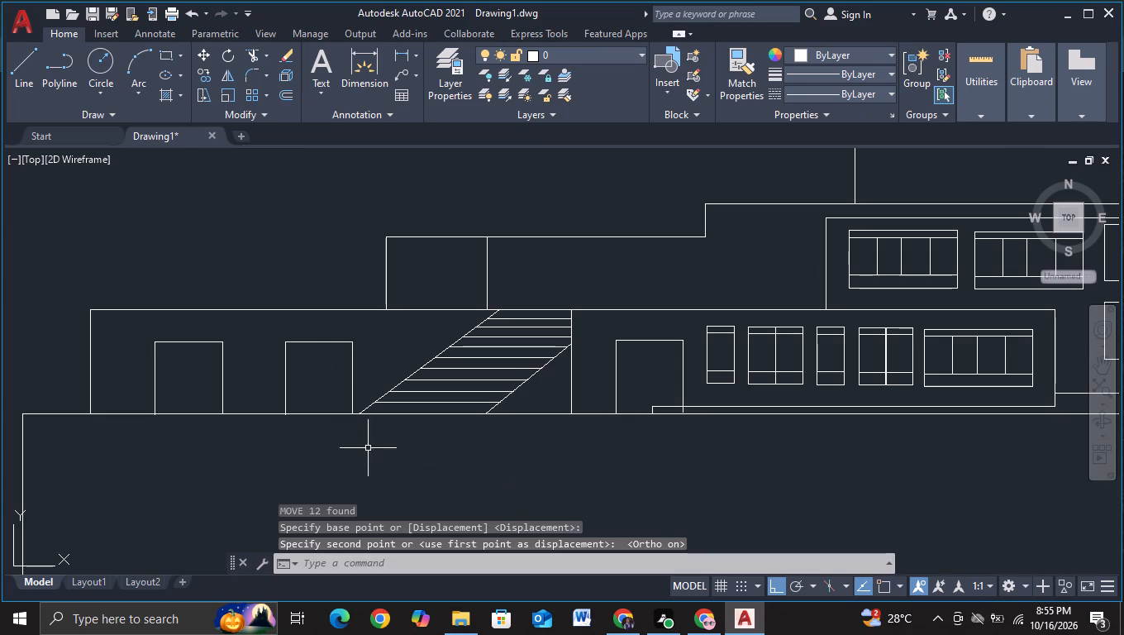
left_click(273, 327)
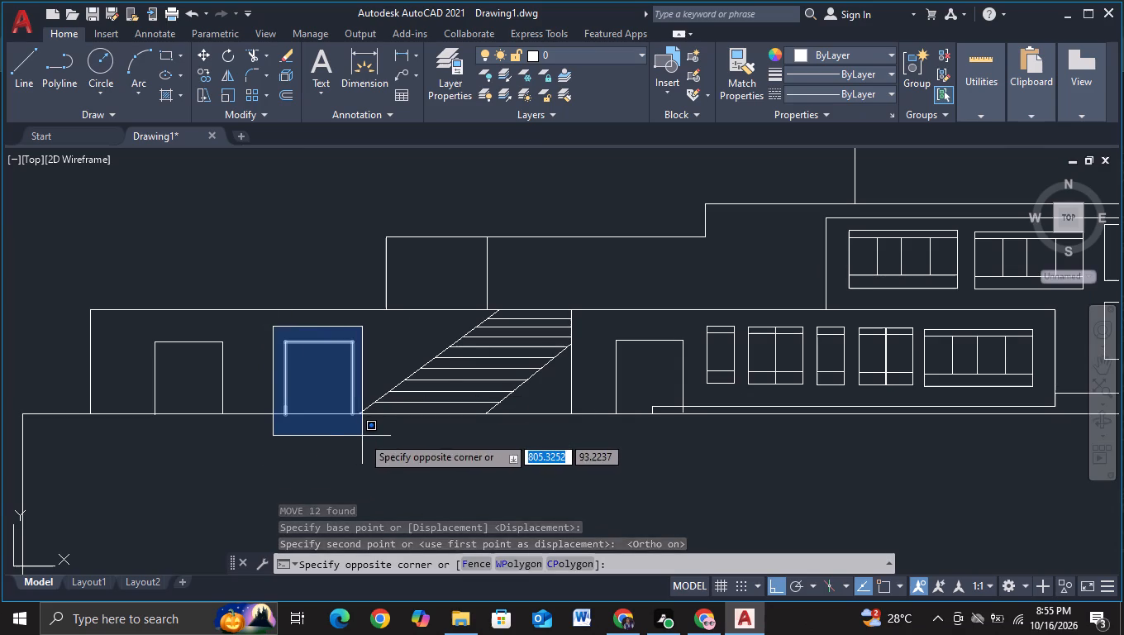
left_click(362, 436)
key("Delete")
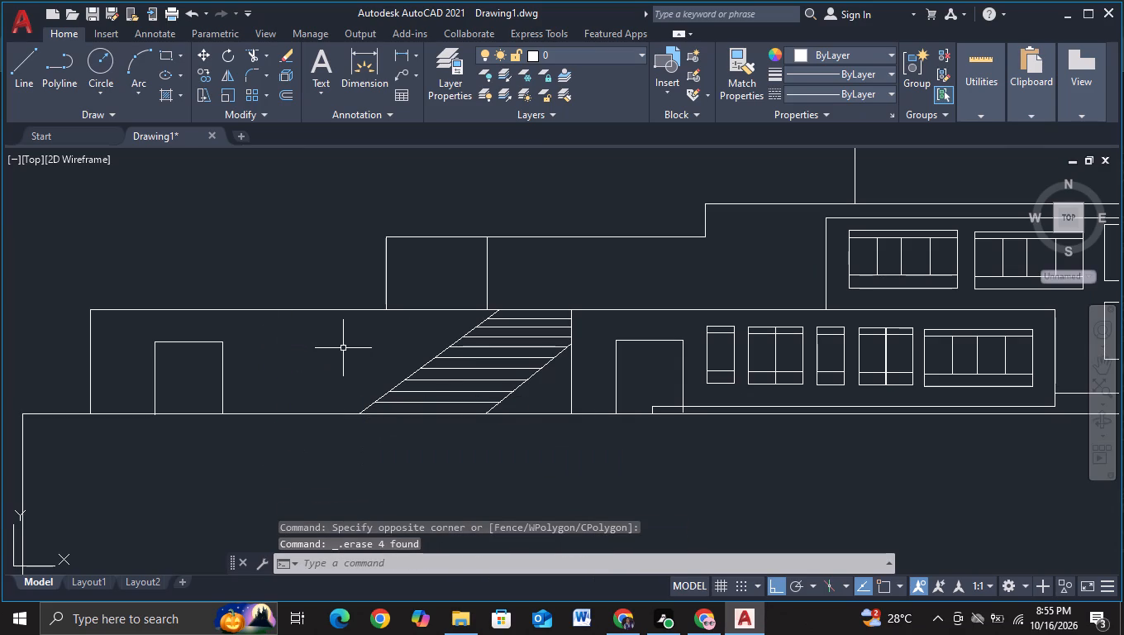
Move the rectangular box outline at the left end of the roof above the sloped band about 19.8 units horizontally left.
middle_click_drag(350, 373, 321, 427)
left_click_drag(342, 251, 340, 260)
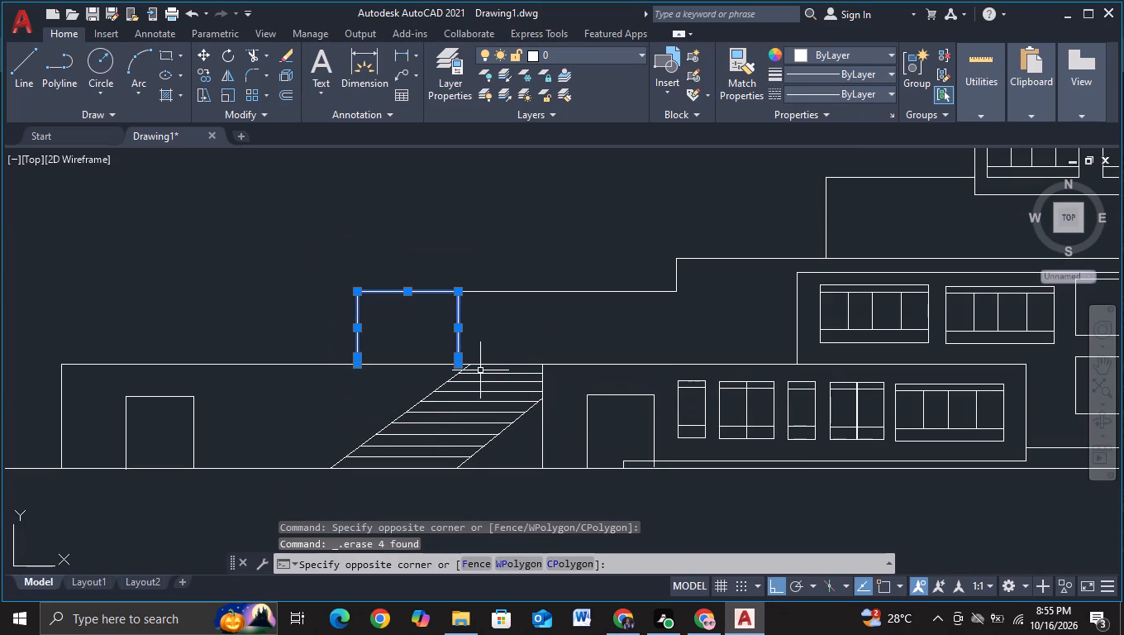
left_click(480, 370)
key("m")
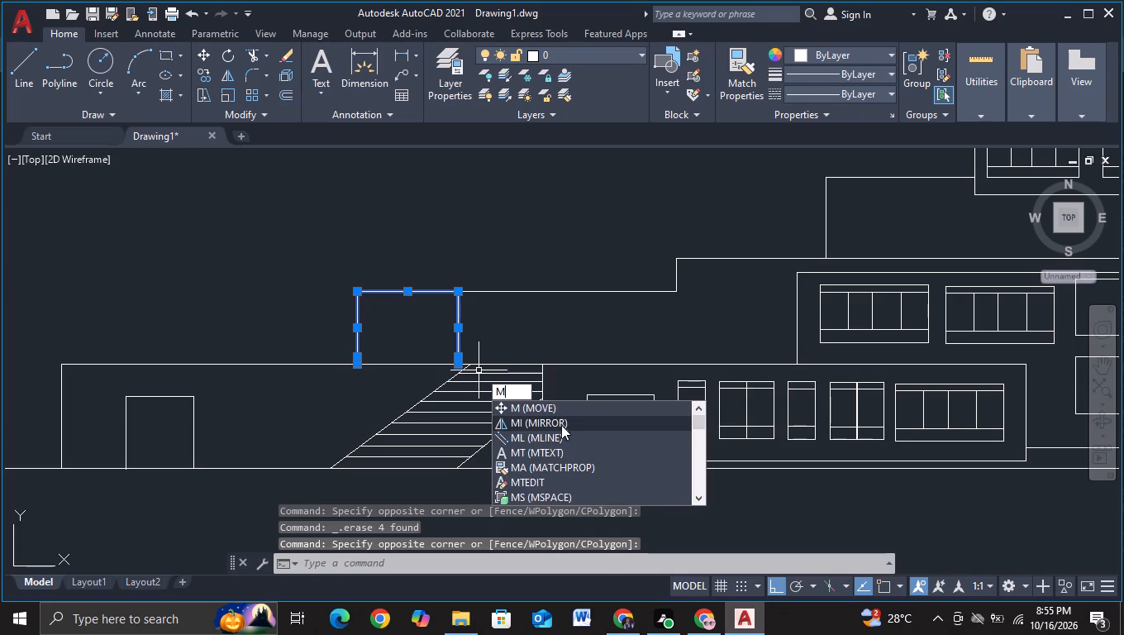
left_click(552, 405)
left_click(407, 337)
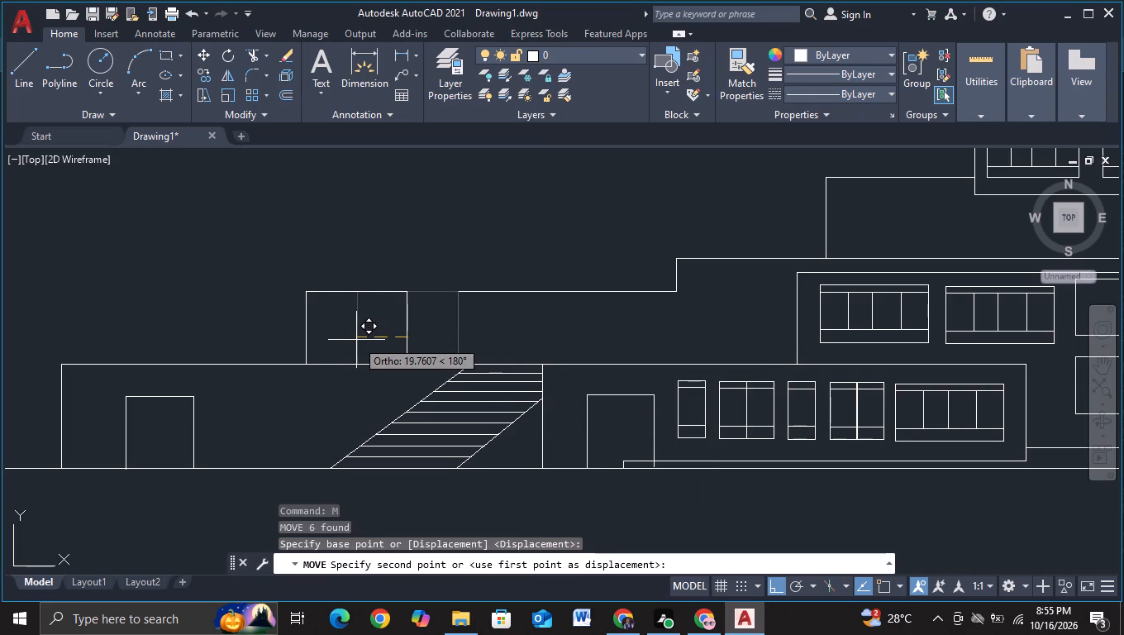
left_click(356, 340)
key("Escape")
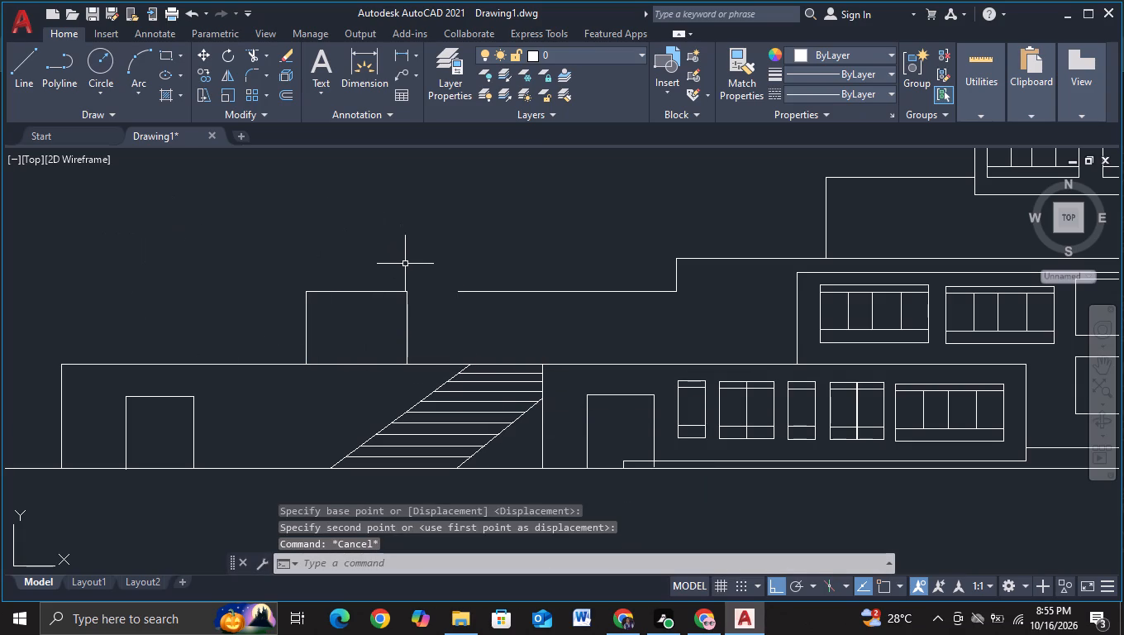
Extend the horizontal roof line left to meet the moved box outline's right edge.
key("e")
left_click(483, 317)
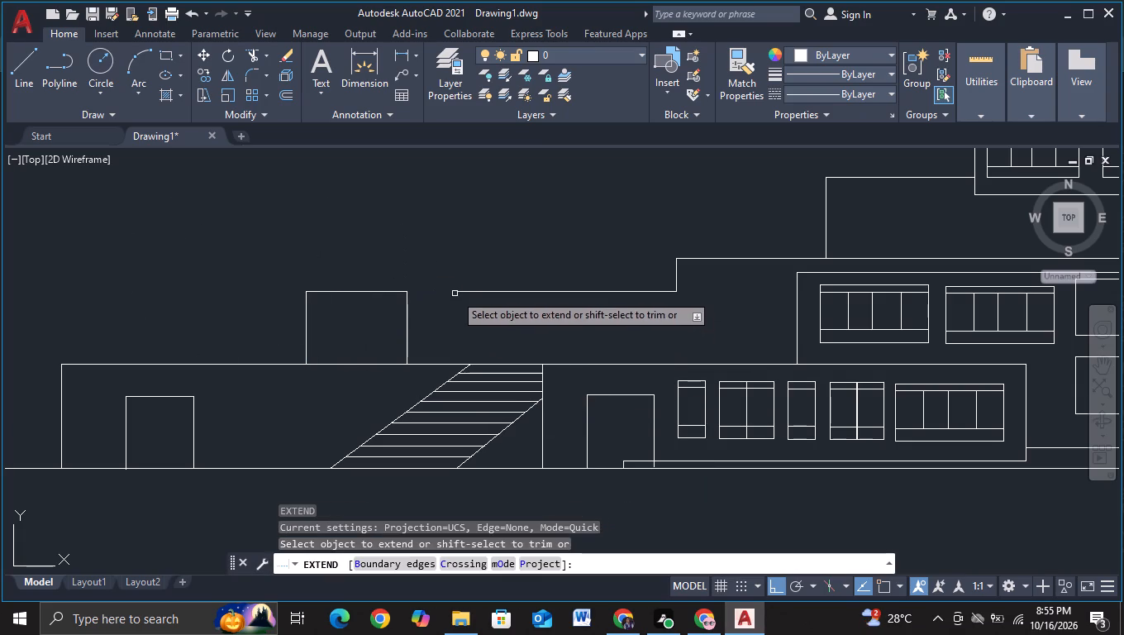
left_click(402, 293)
key("Escape")
Trim the overhang of the base wall's left vertical edge below the ground line.
scroll(507, 319, "down", 1)
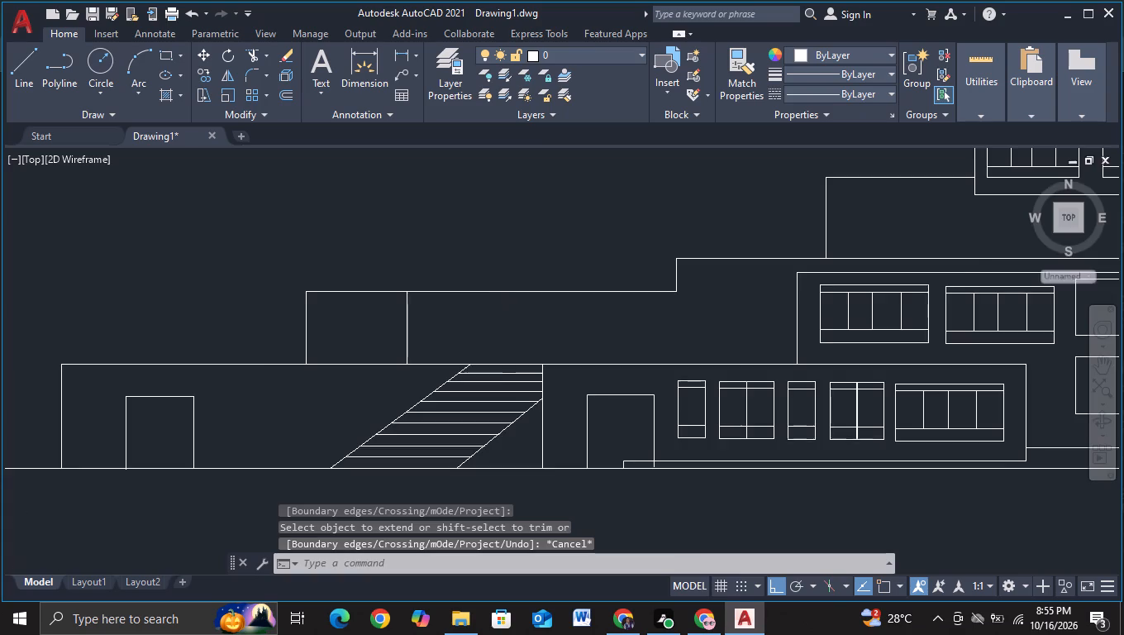
middle_click_drag(522, 323, 483, 306)
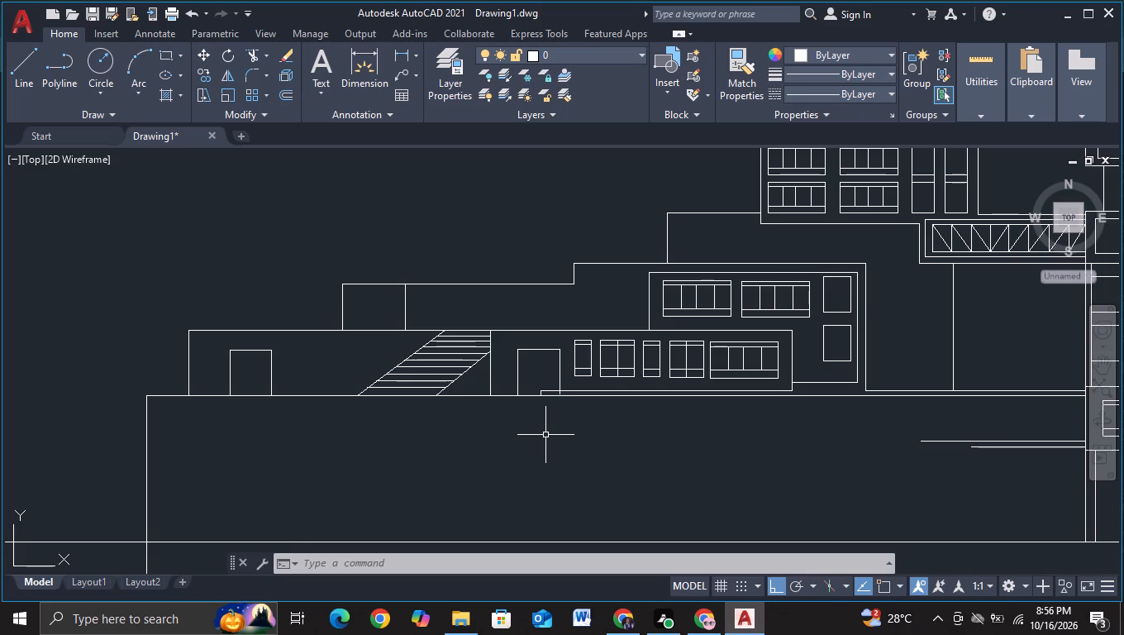
scroll(545, 435, "down", 1)
middle_click_drag(555, 461, 556, 445)
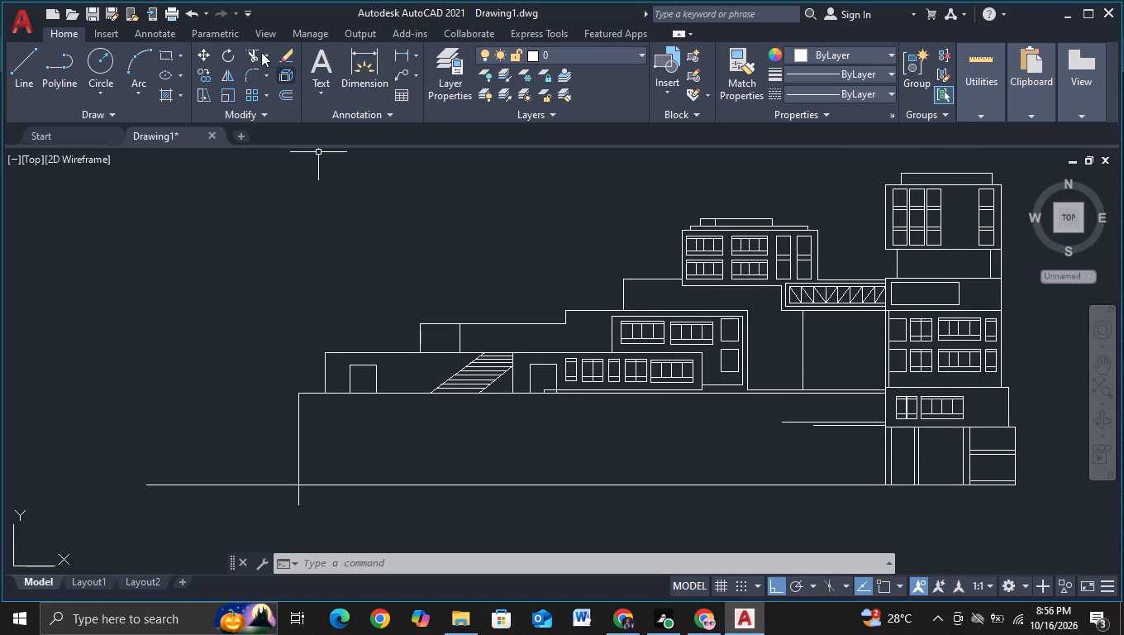
left_click(252, 62)
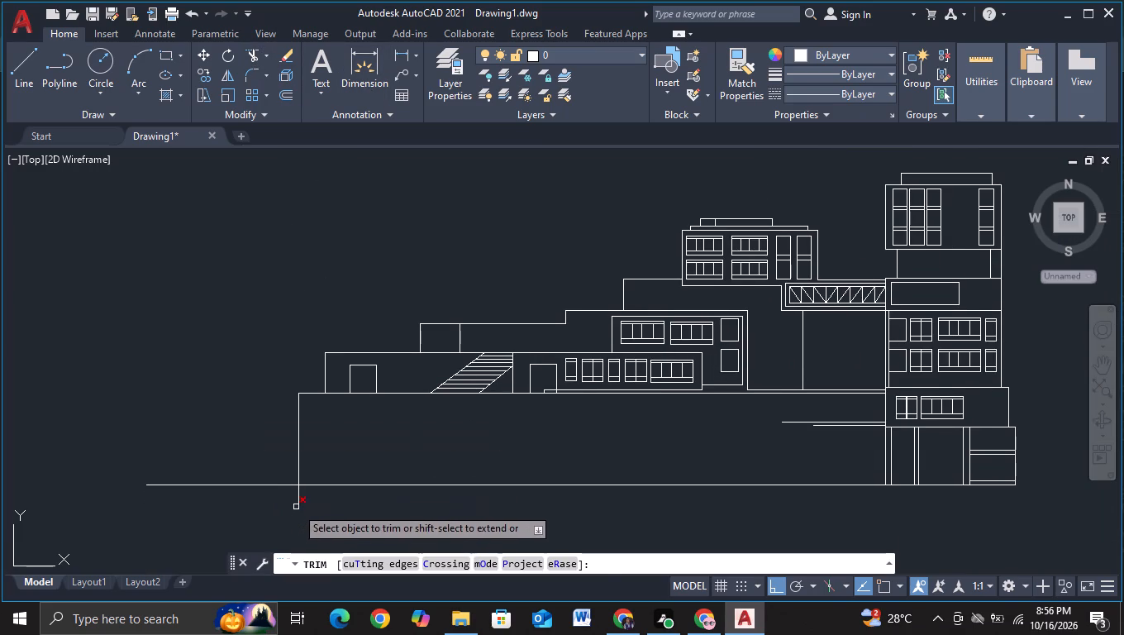
left_click(297, 504)
Draw a vertical line between the sloped band's edge line and the door, from inside the lower wall down past the ground line.
left_click(37, 77)
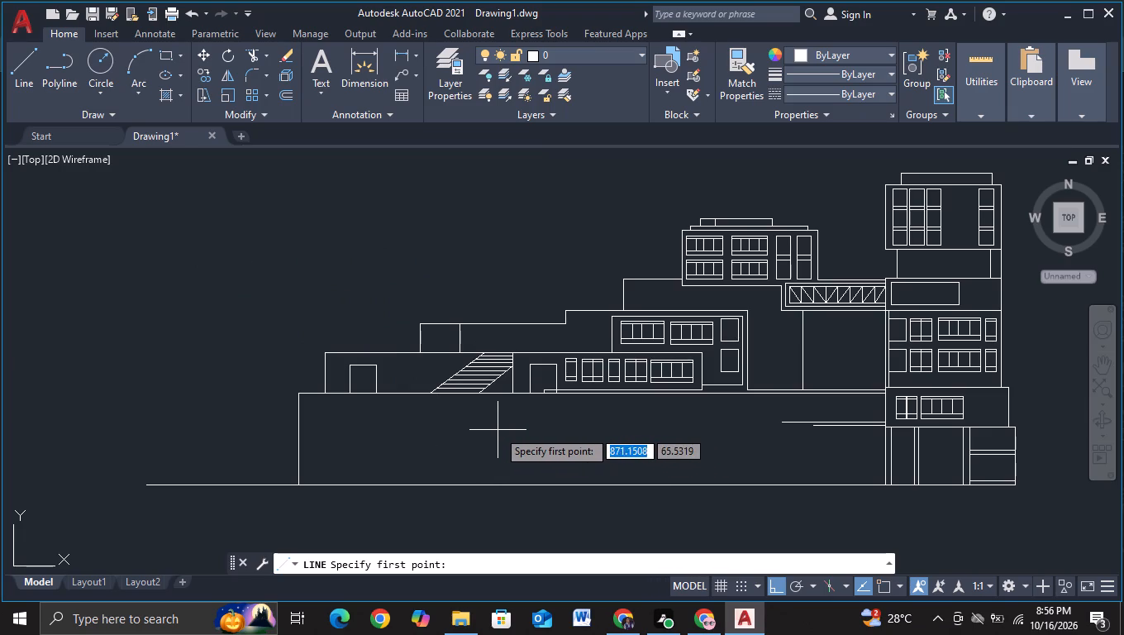
scroll(497, 416, "up", 1)
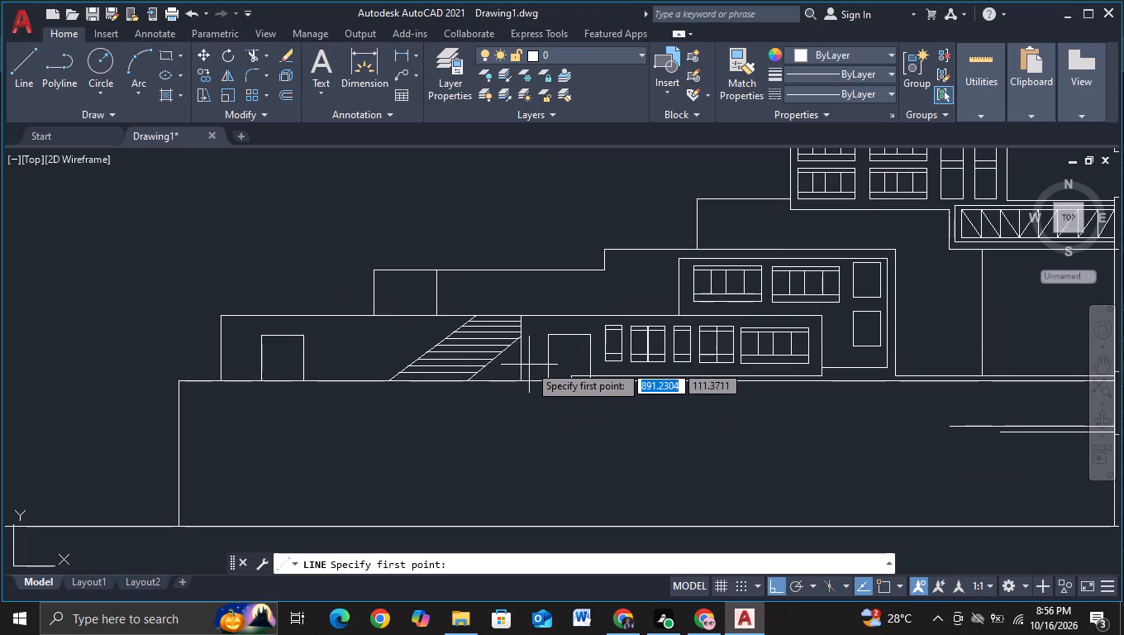
left_click(535, 371)
middle_click_drag(531, 453, 518, 321)
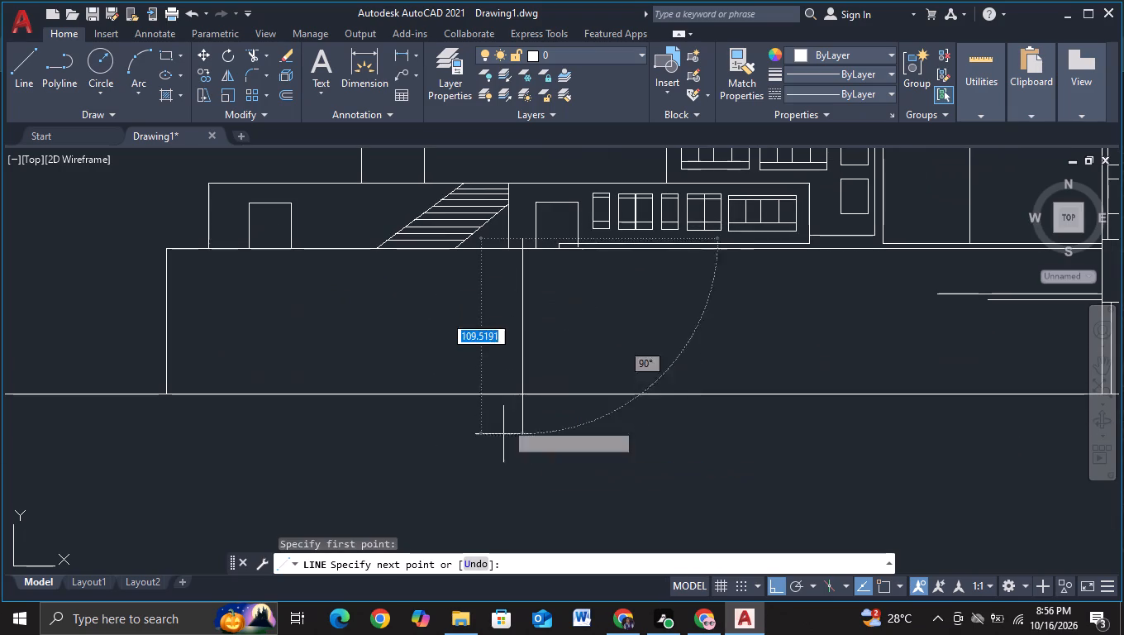
left_click(503, 442)
key("Escape")
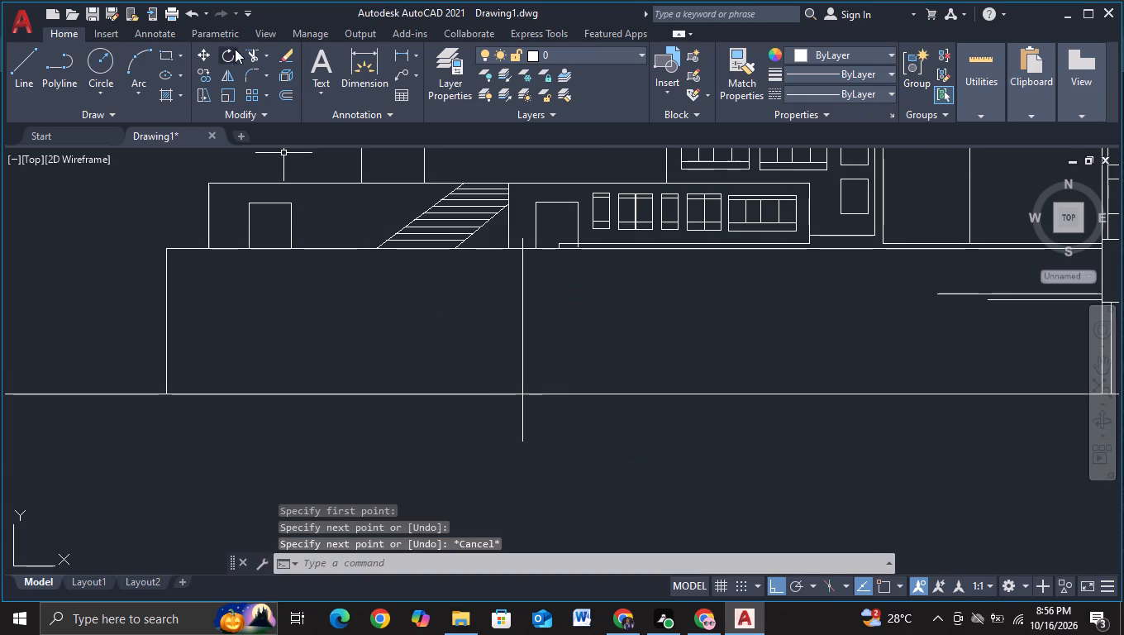
Trim the new vertical line's ends above the base wall's top line and below the ground line.
left_click(251, 53)
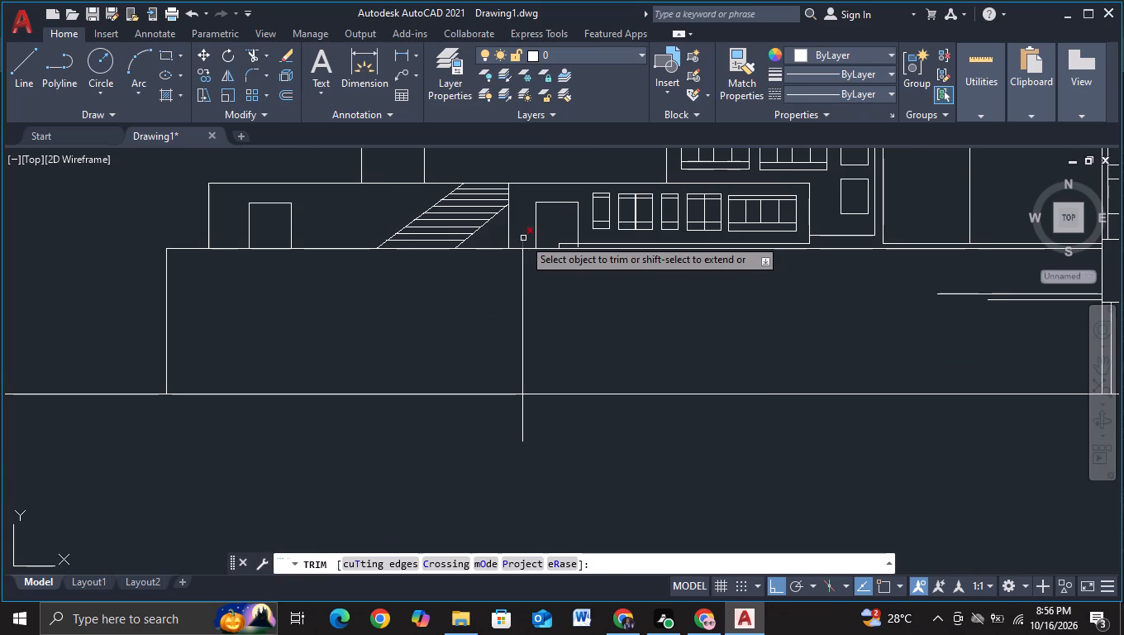
left_click(523, 238)
left_click_drag(496, 427, 583, 418)
scroll(583, 418, "down", 1)
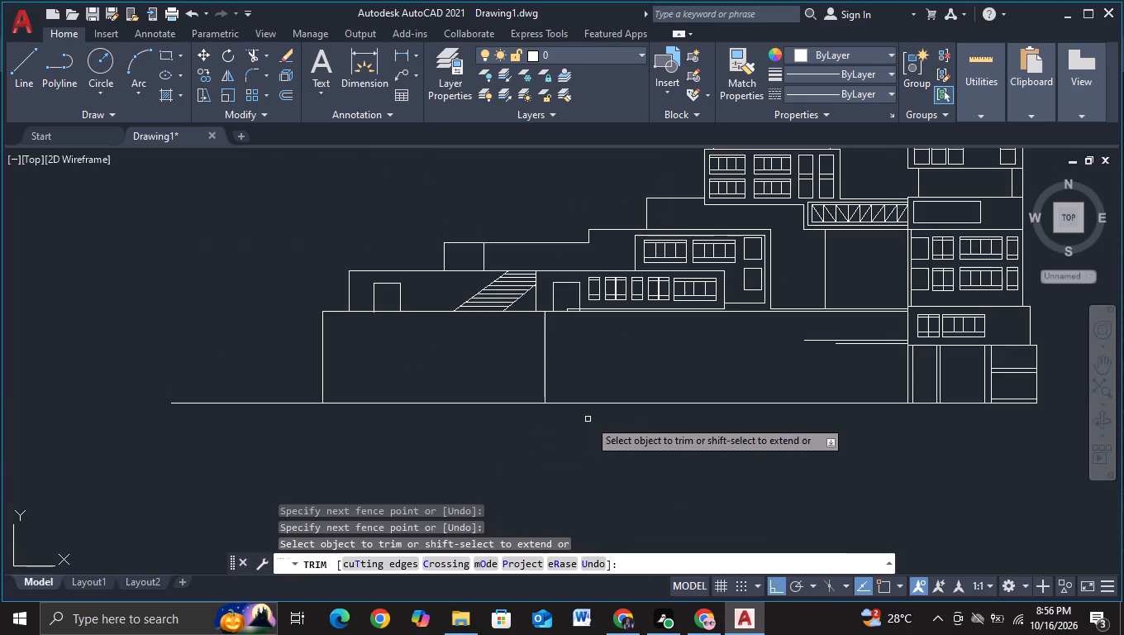
Trim the part of the door's right edge that runs below the raised plinth line, right of the sloped band.
middle_click_drag(591, 421, 482, 441)
scroll(493, 410, "up", 1)
scroll(467, 316, "up", 1)
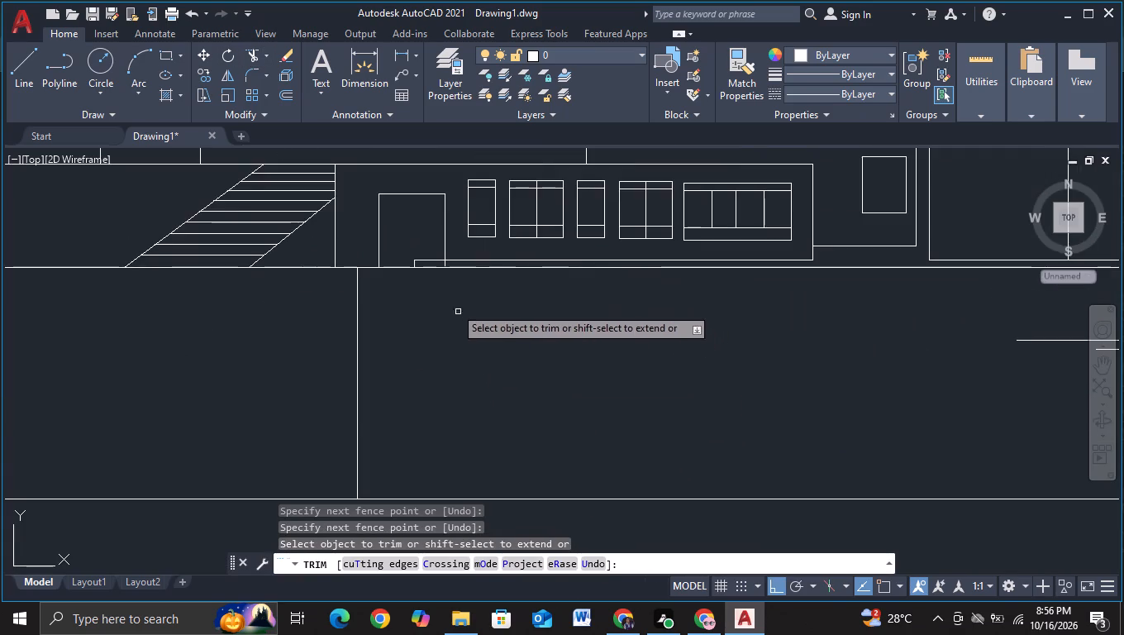
middle_click_drag(445, 282, 471, 378)
scroll(469, 368, "up", 1)
left_click(471, 357)
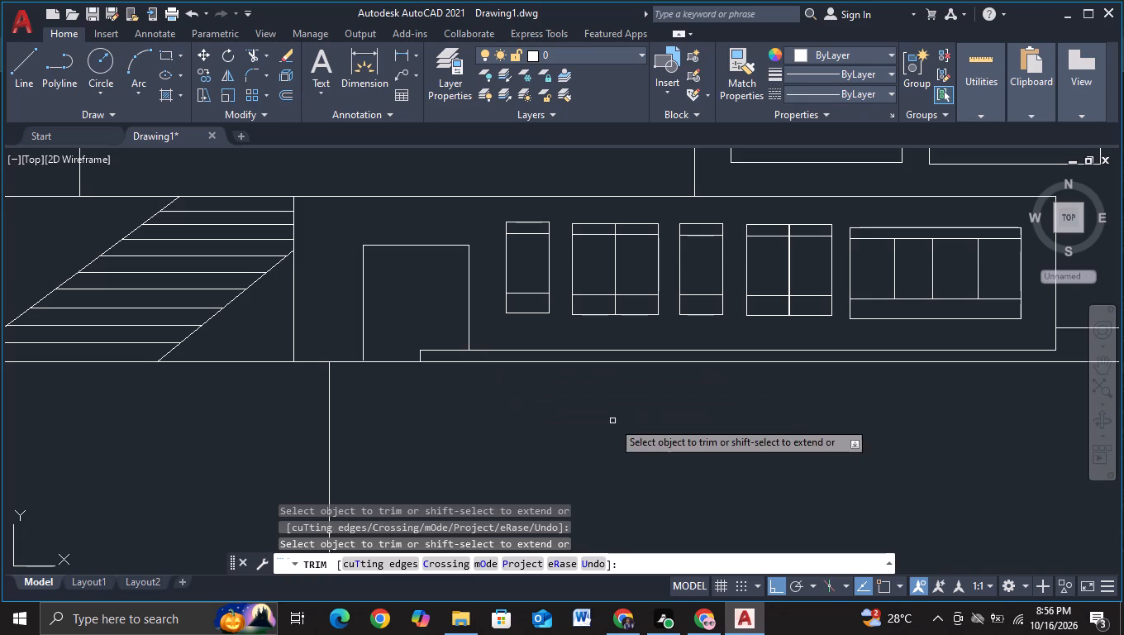
scroll(641, 432, "down", 1)
middle_click_drag(675, 444, 513, 433)
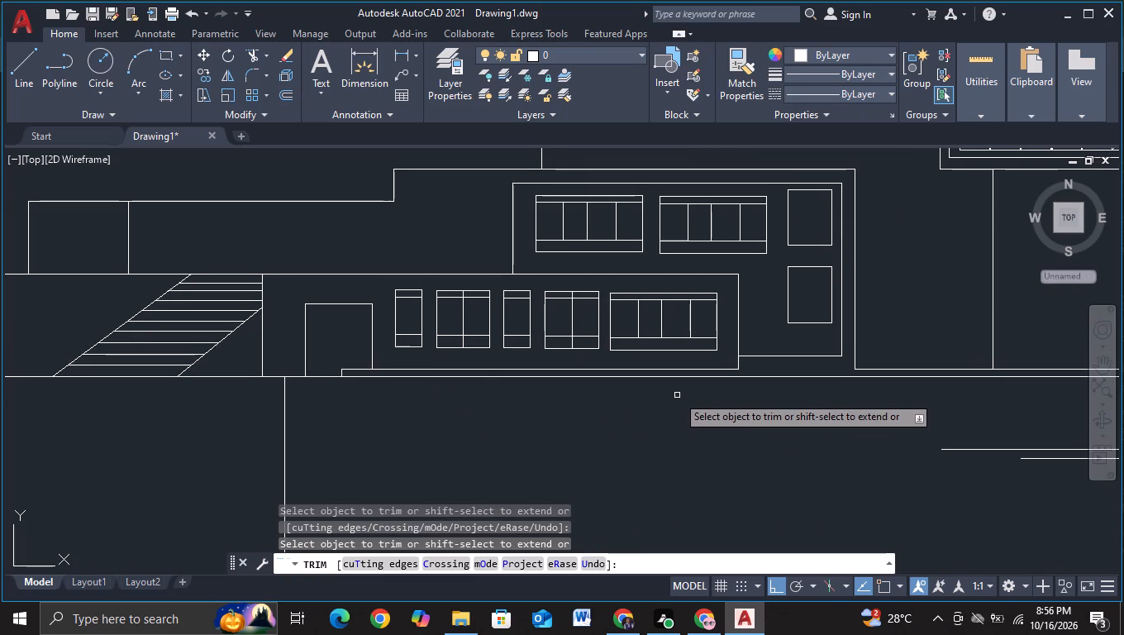
key("Escape")
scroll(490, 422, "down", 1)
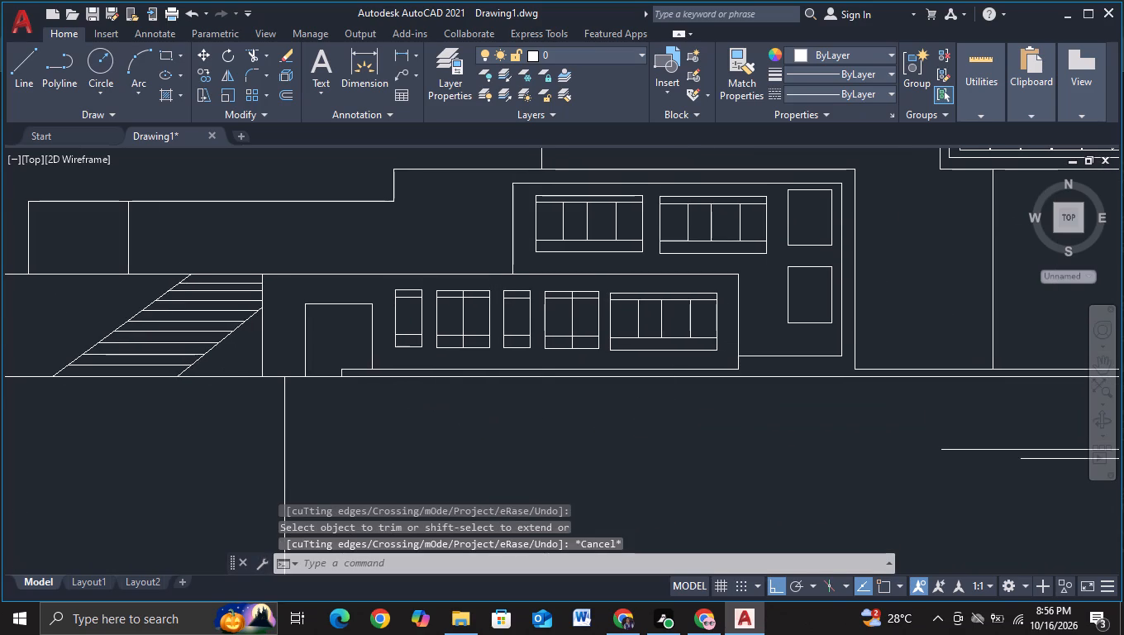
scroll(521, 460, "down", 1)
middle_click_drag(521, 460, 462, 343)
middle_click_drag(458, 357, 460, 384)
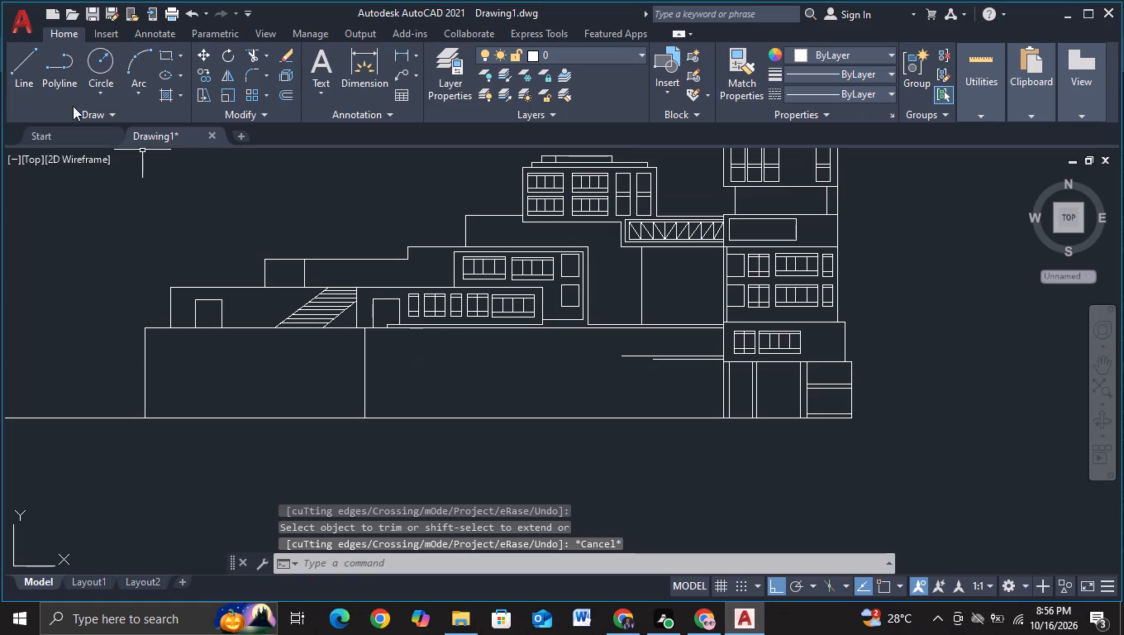
Draw a vertical line from the foot of the wall edge under the truss bridge down past the ground line.
left_click(13, 79)
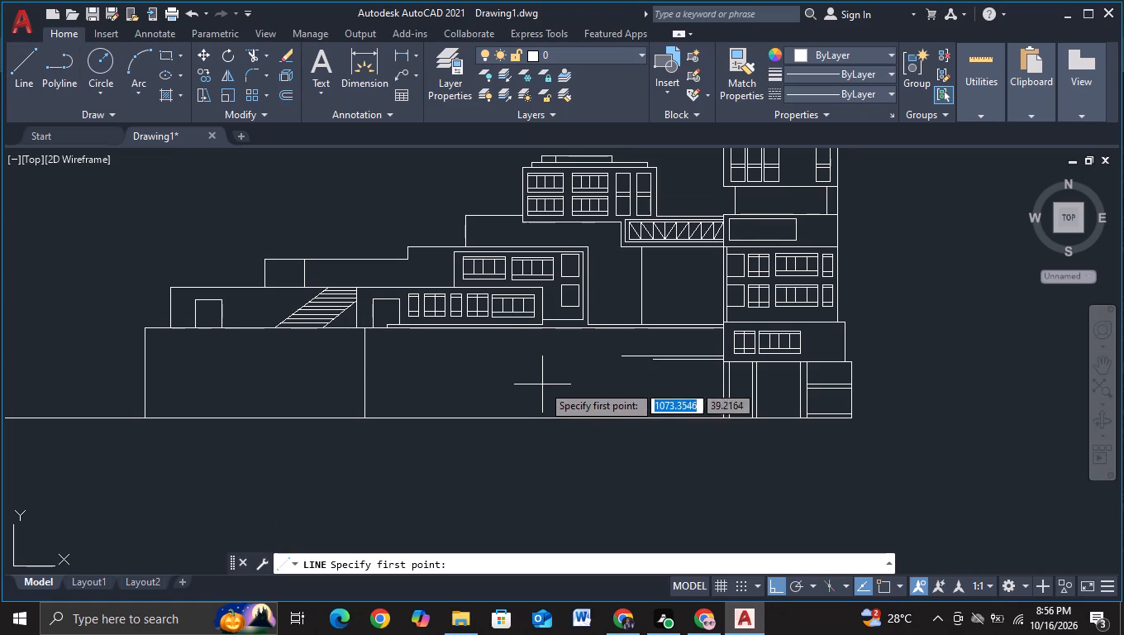
middle_click_drag(541, 383, 493, 391)
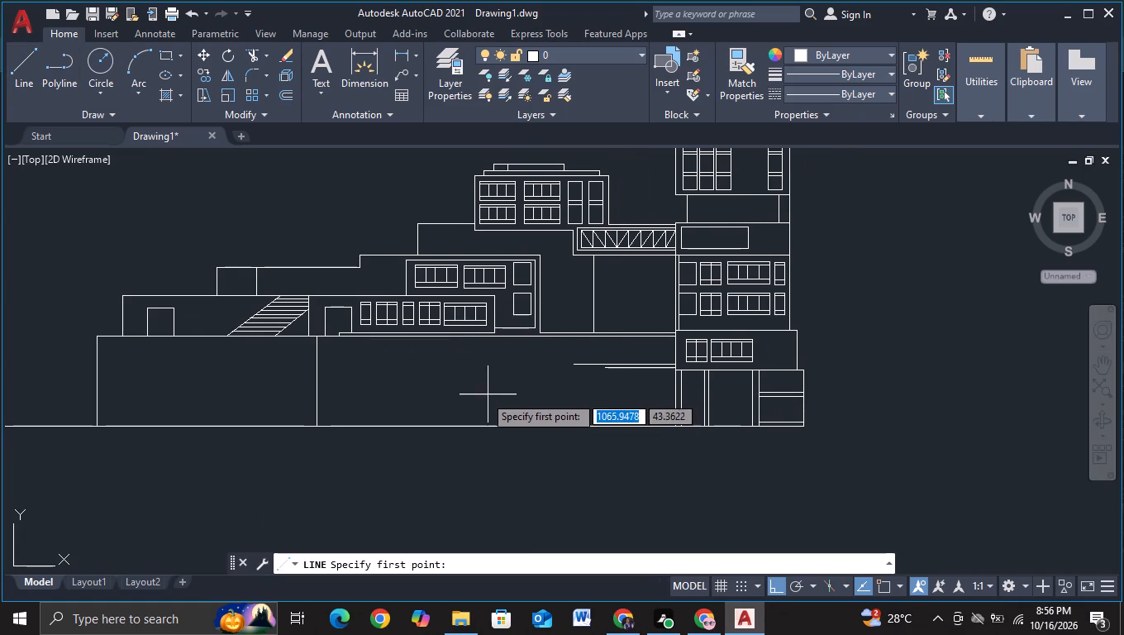
scroll(342, 396, "up", 1)
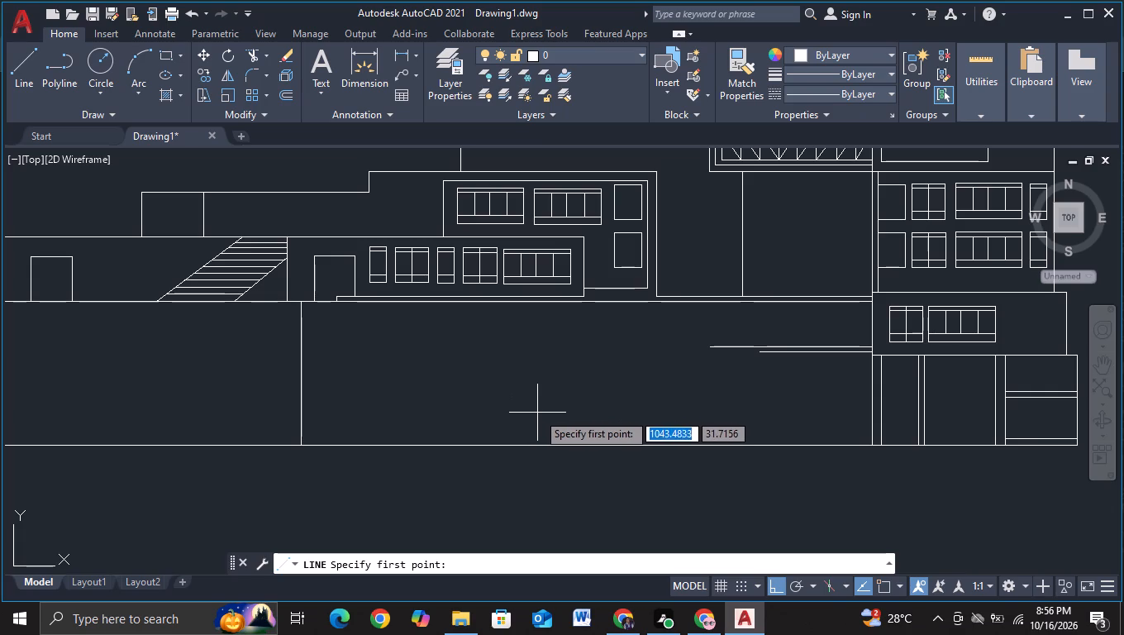
key("F3")
left_click(744, 295)
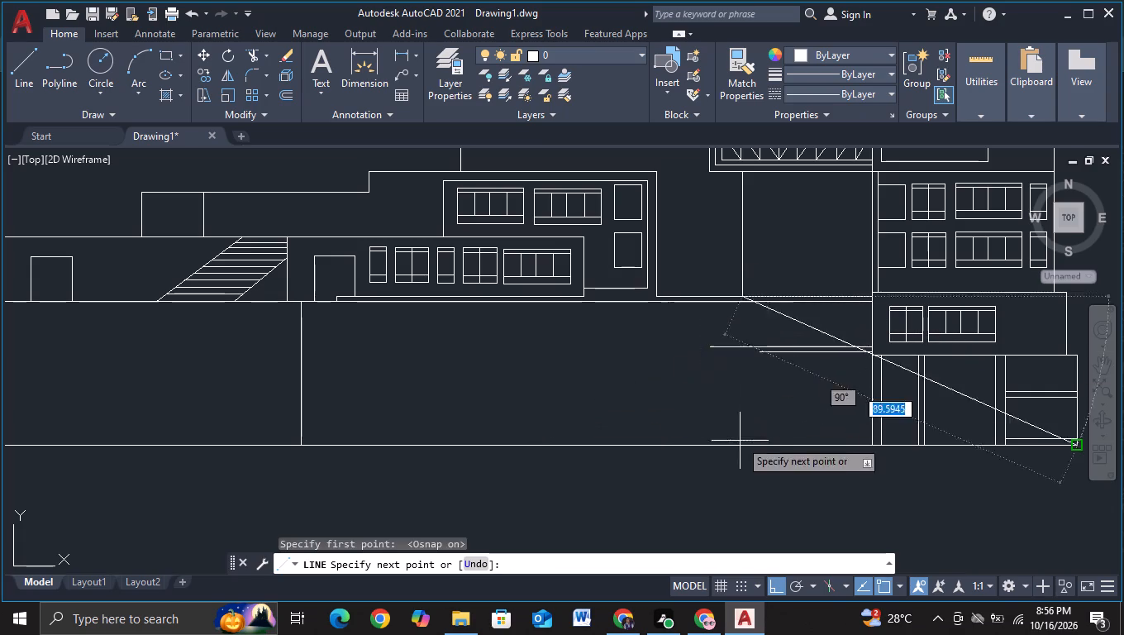
left_click(737, 499)
key("Escape")
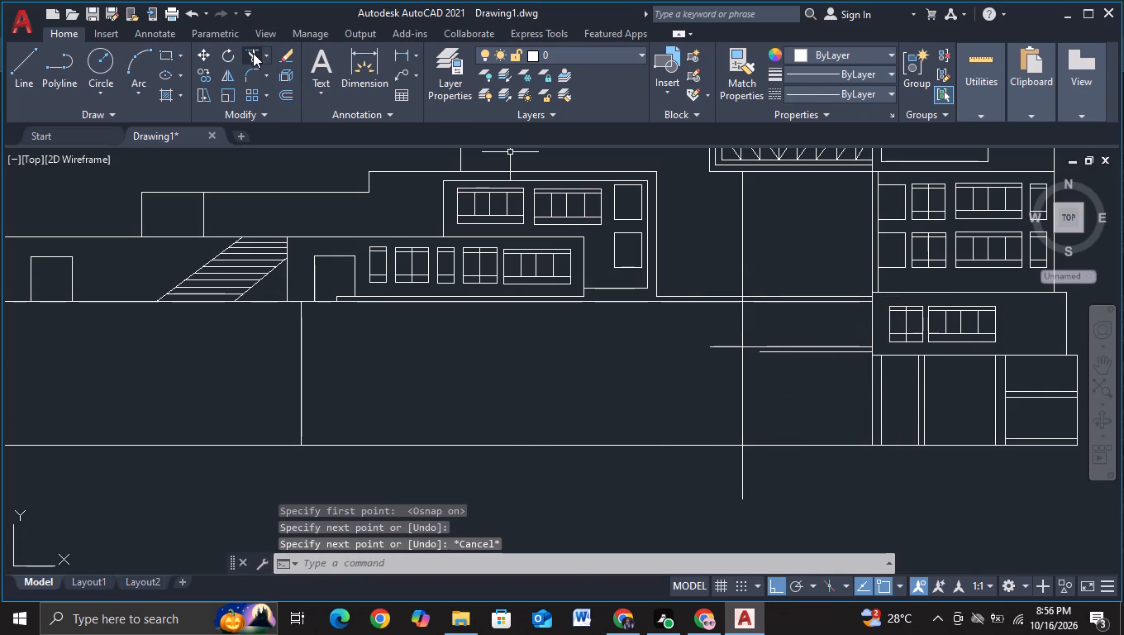
Trim the new vertical line below the ground line and between the two plinth lines, plus the upper ledge line's stub left of it.
left_click(252, 53)
left_click_drag(702, 483, 790, 483)
scroll(746, 372, "up", 1)
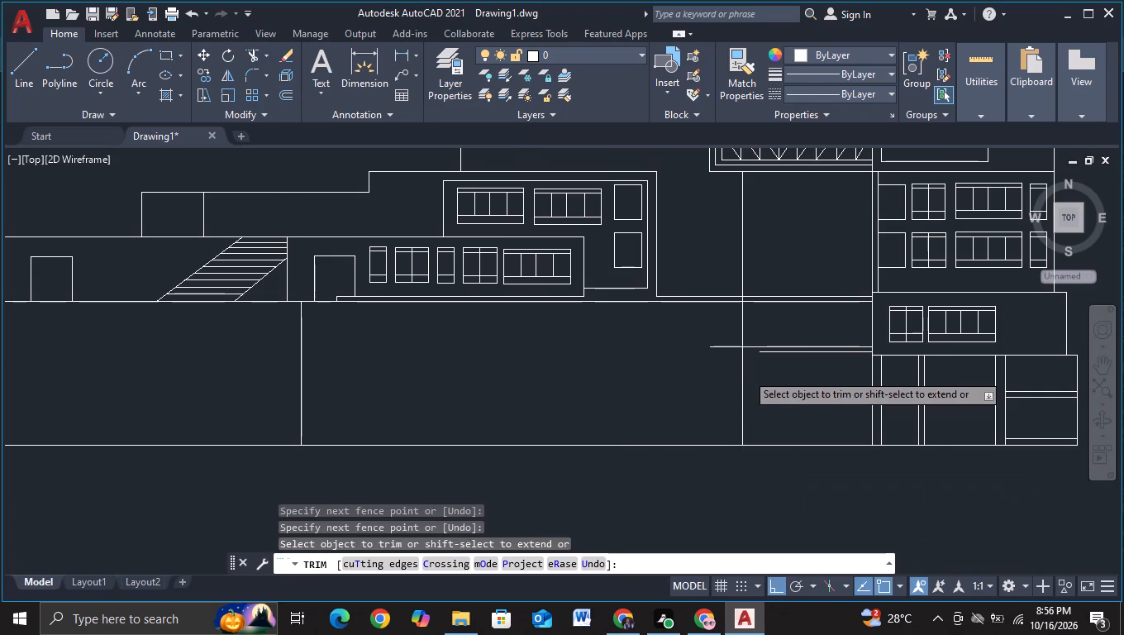
left_click_drag(706, 303, 702, 387)
left_click(696, 366)
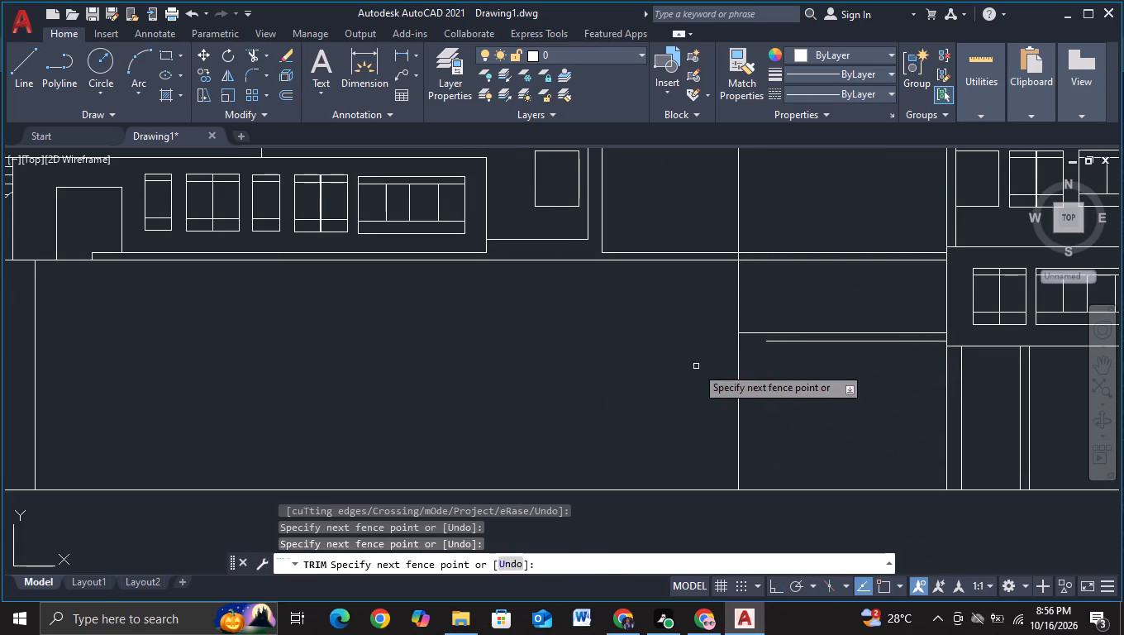
middle_click_drag(749, 294, 725, 408)
scroll(723, 394, "up", 2)
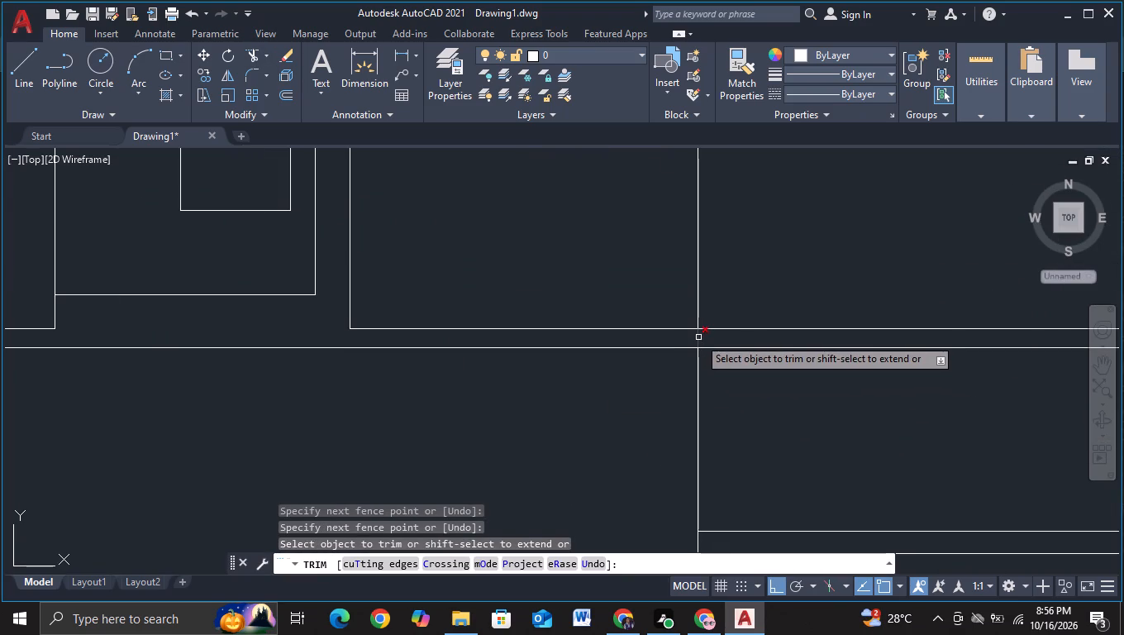
left_click(698, 337)
scroll(760, 470, "down", 2)
middle_click_drag(777, 468, 764, 296)
scroll(631, 388, "down", 1)
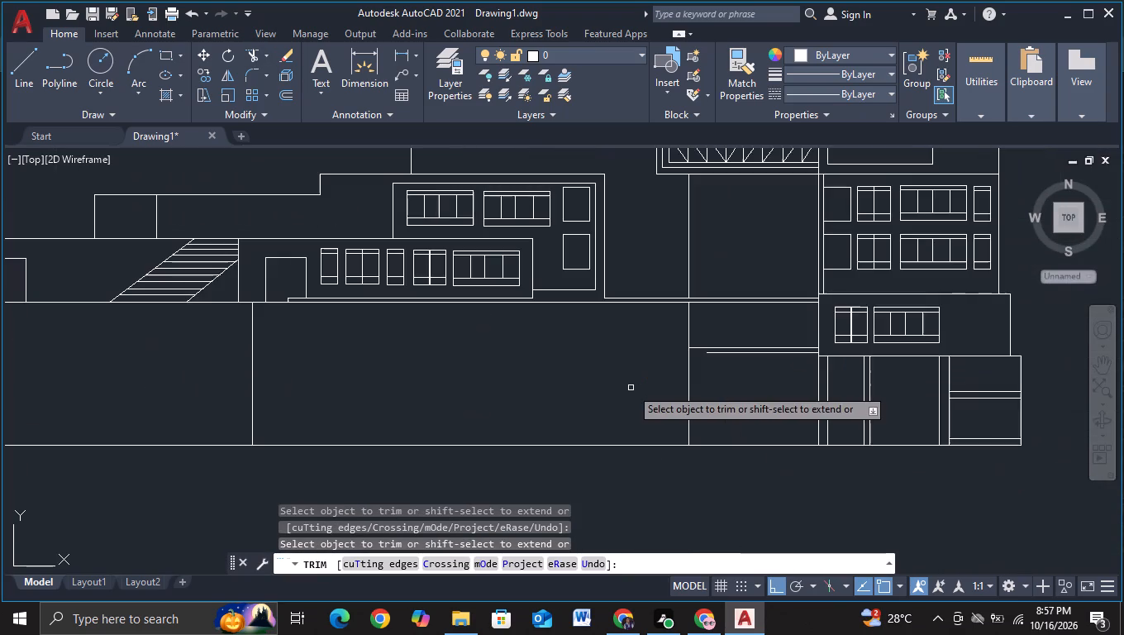
middle_click_drag(628, 393, 700, 322)
key("Escape")
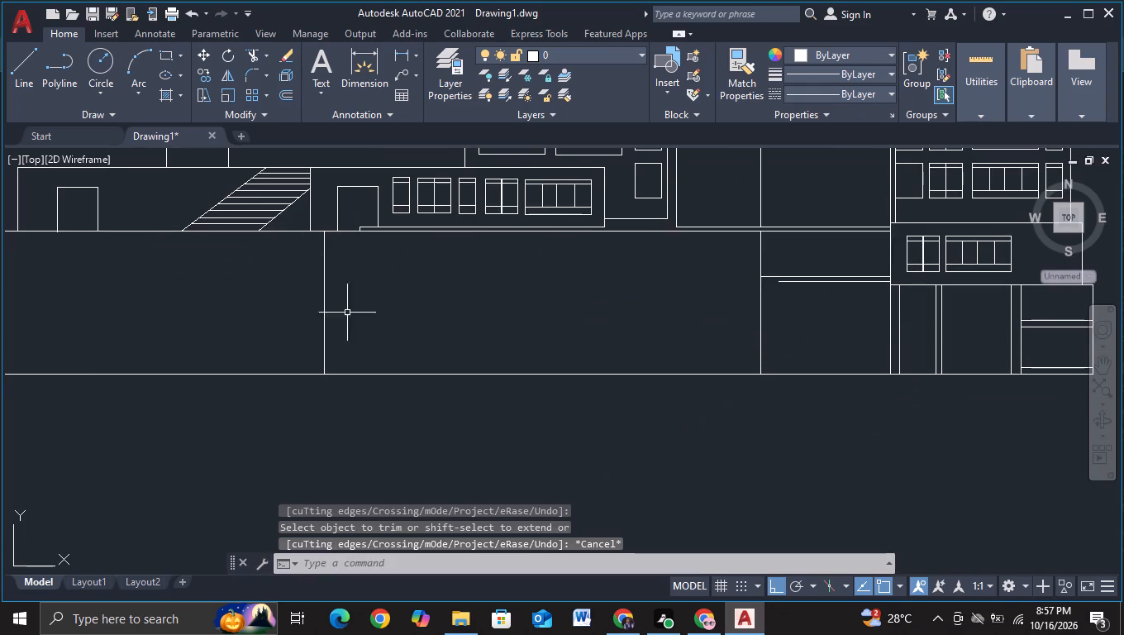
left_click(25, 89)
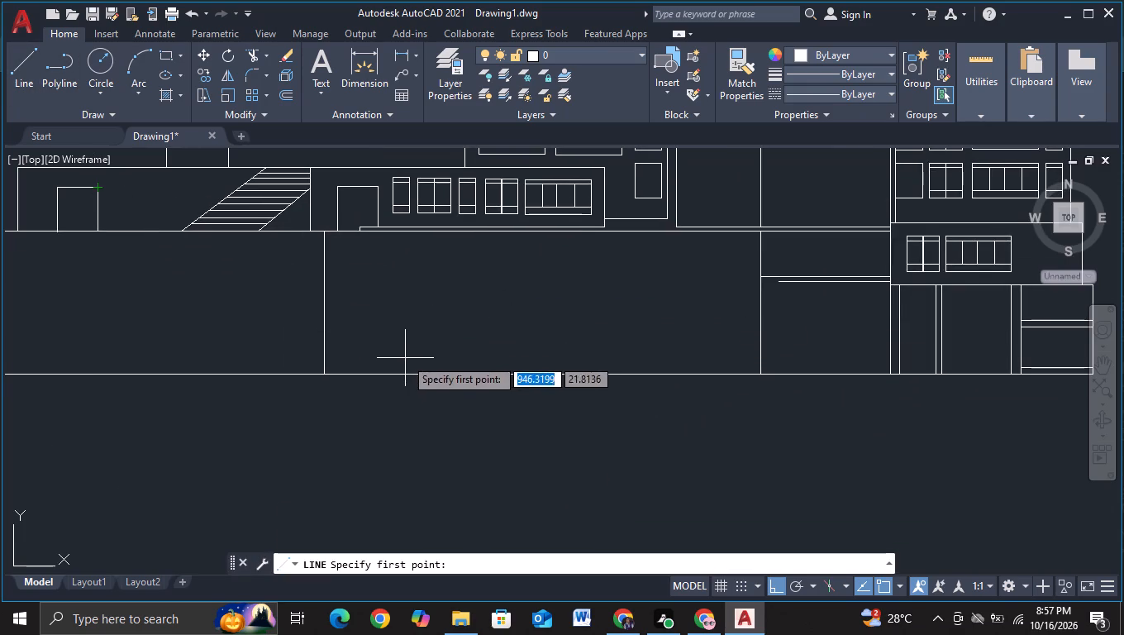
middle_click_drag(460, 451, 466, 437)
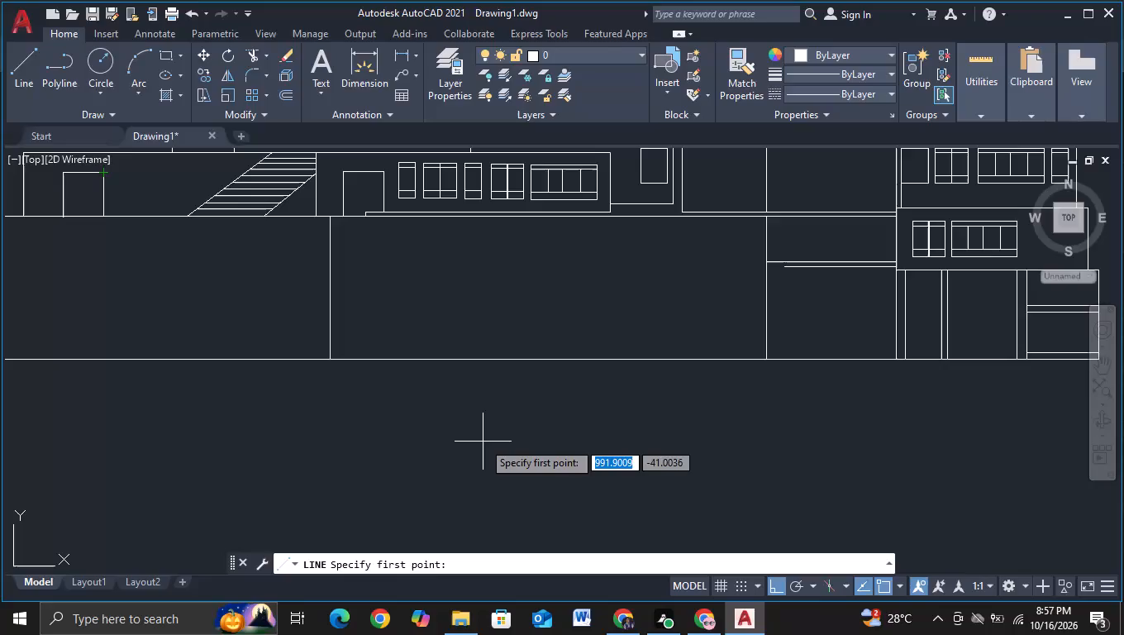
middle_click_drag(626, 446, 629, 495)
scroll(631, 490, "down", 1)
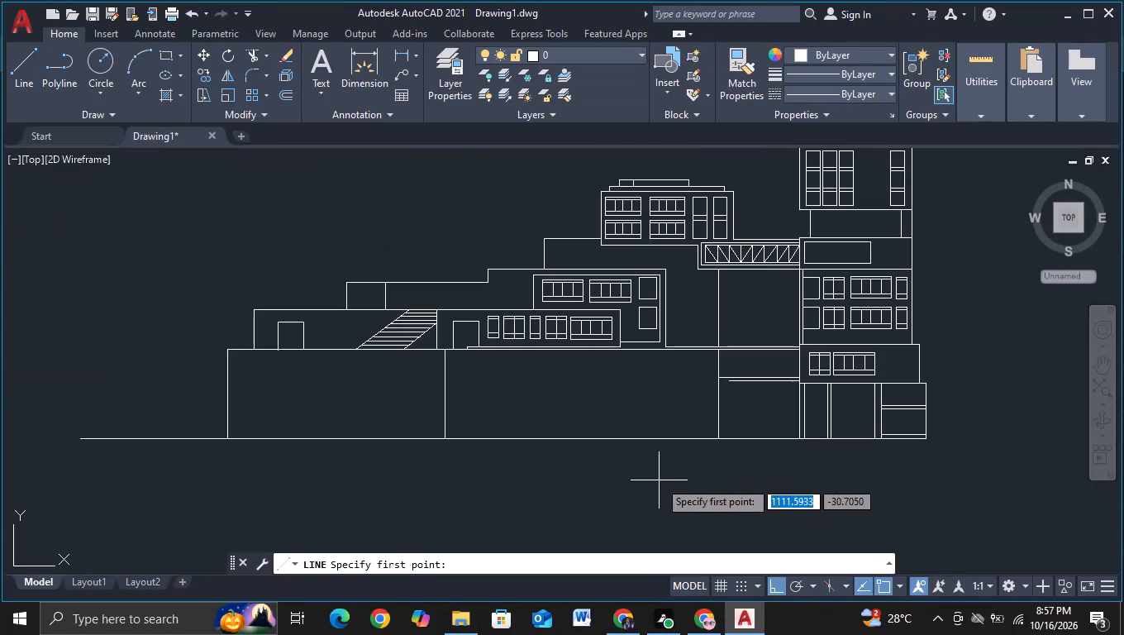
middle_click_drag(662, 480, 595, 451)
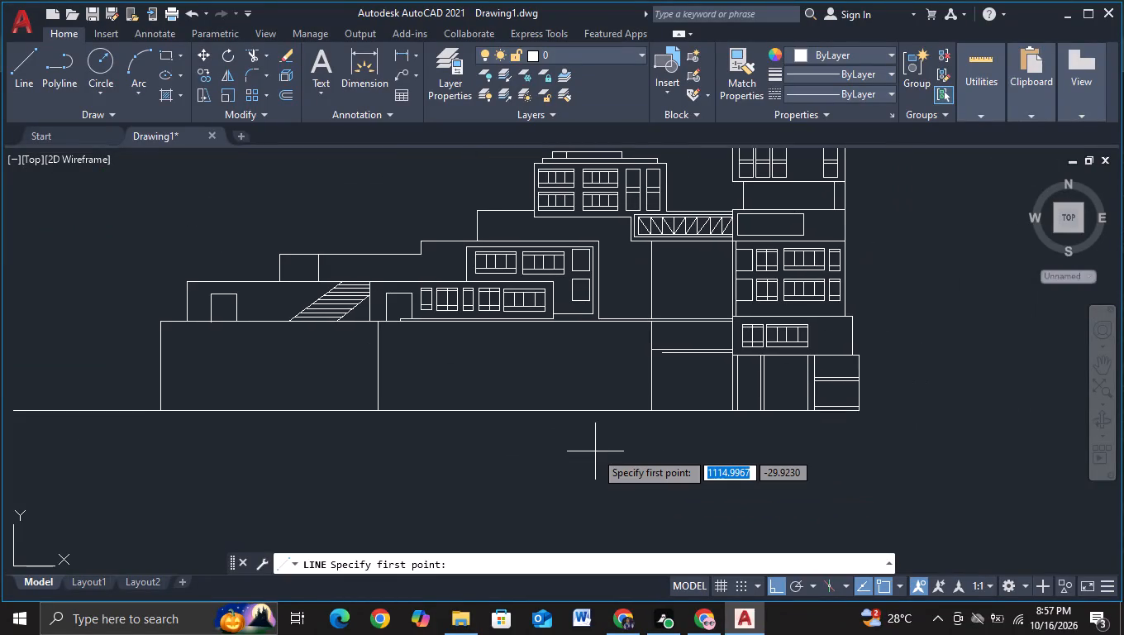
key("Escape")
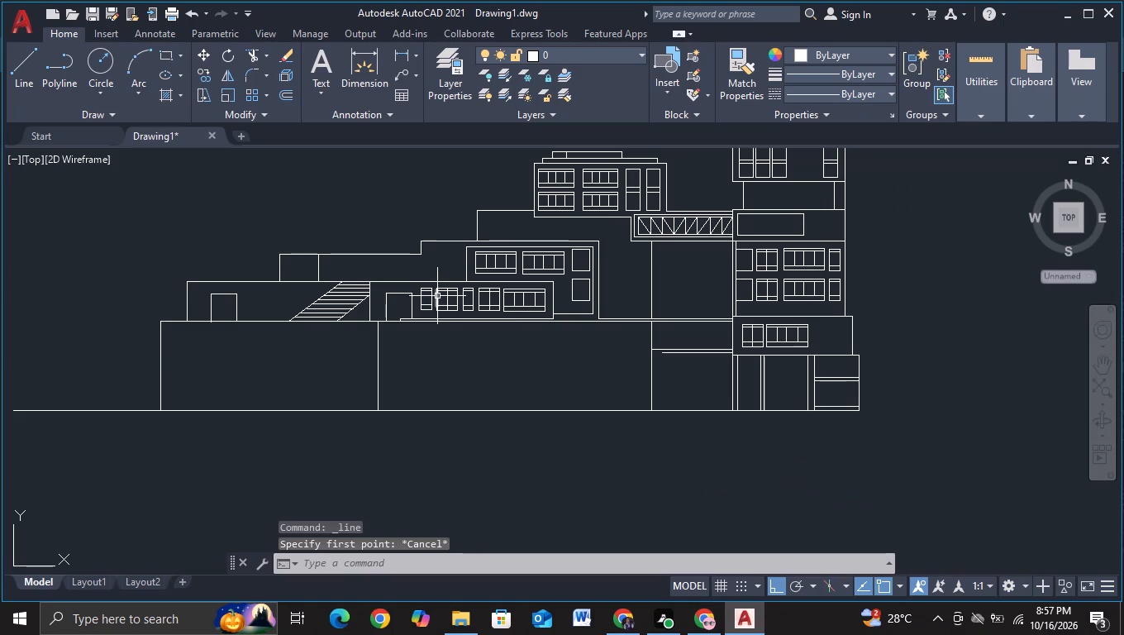
Draw a second vertical line just left of the wall edge under the truss bridge, from above the bridge's bottom line down past the ground line.
left_click(31, 69)
scroll(643, 308, "up", 1)
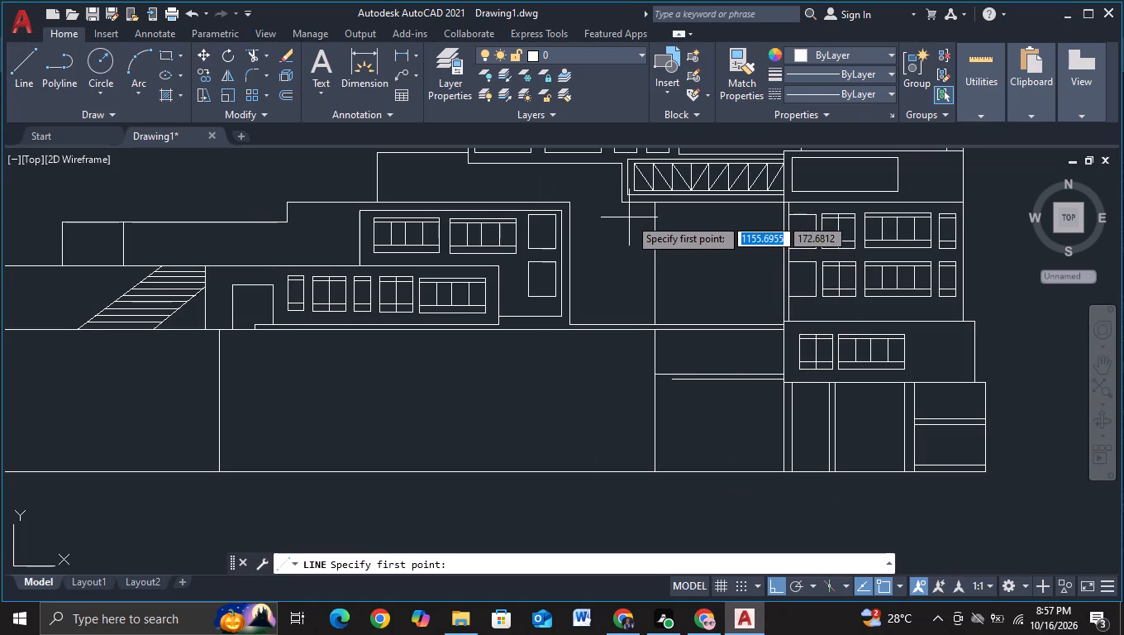
scroll(629, 208, "up", 2)
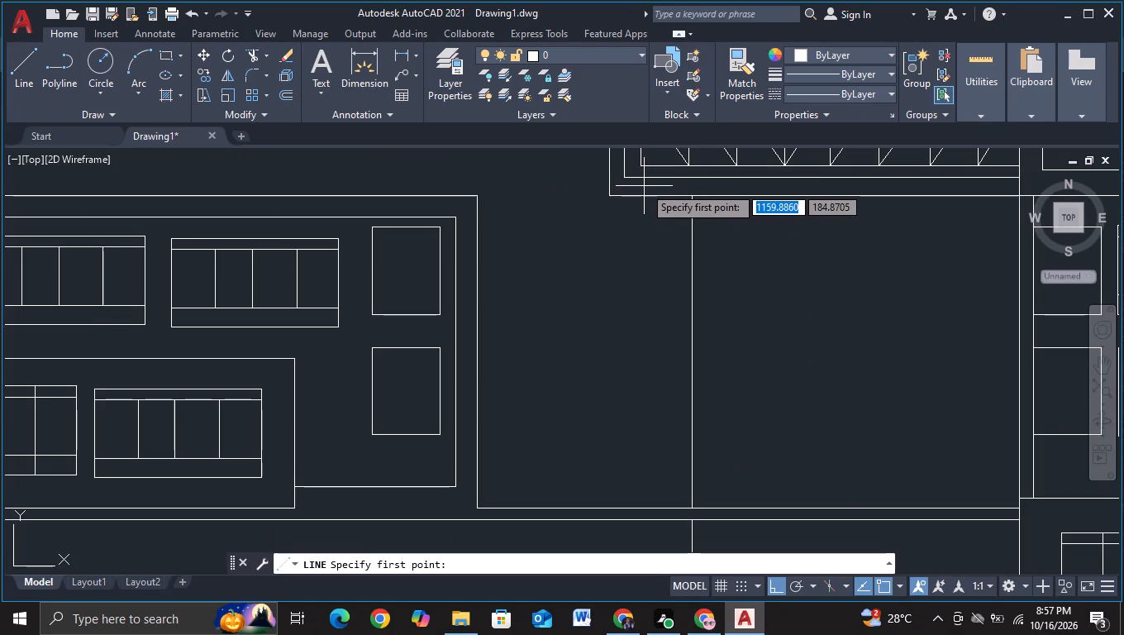
scroll(634, 190, "up", 1)
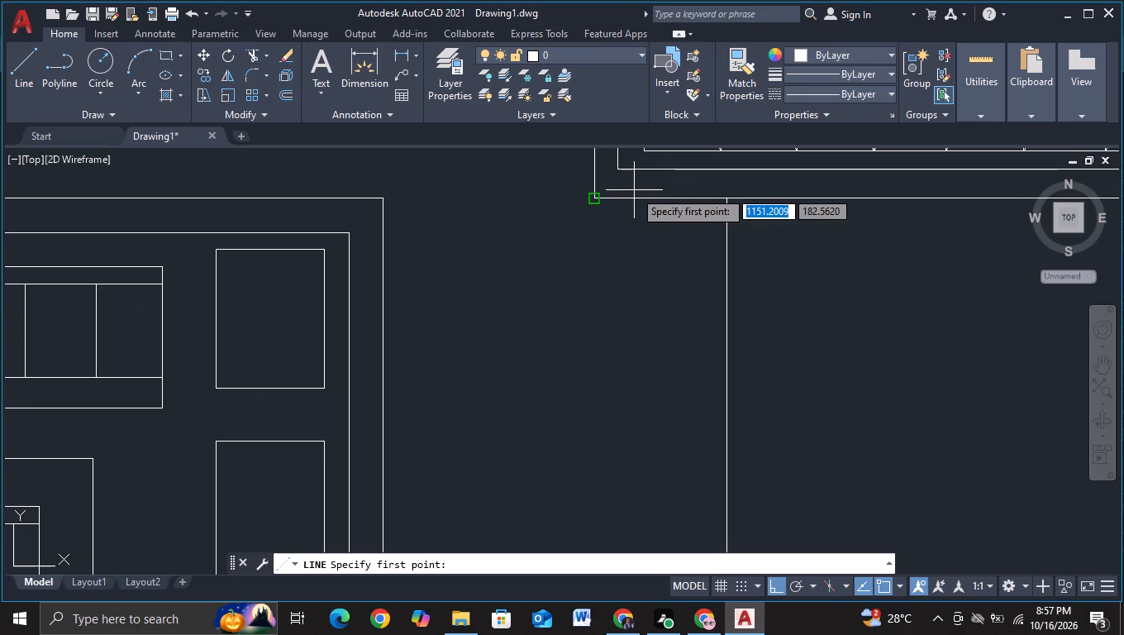
key("F3")
left_click(634, 190)
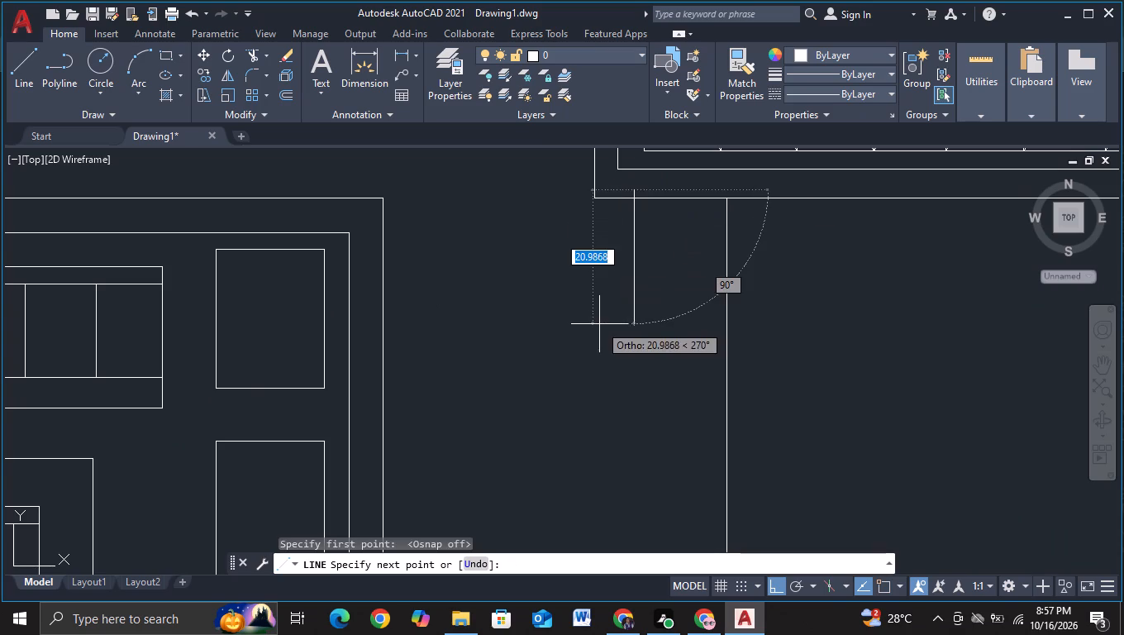
key("Escape")
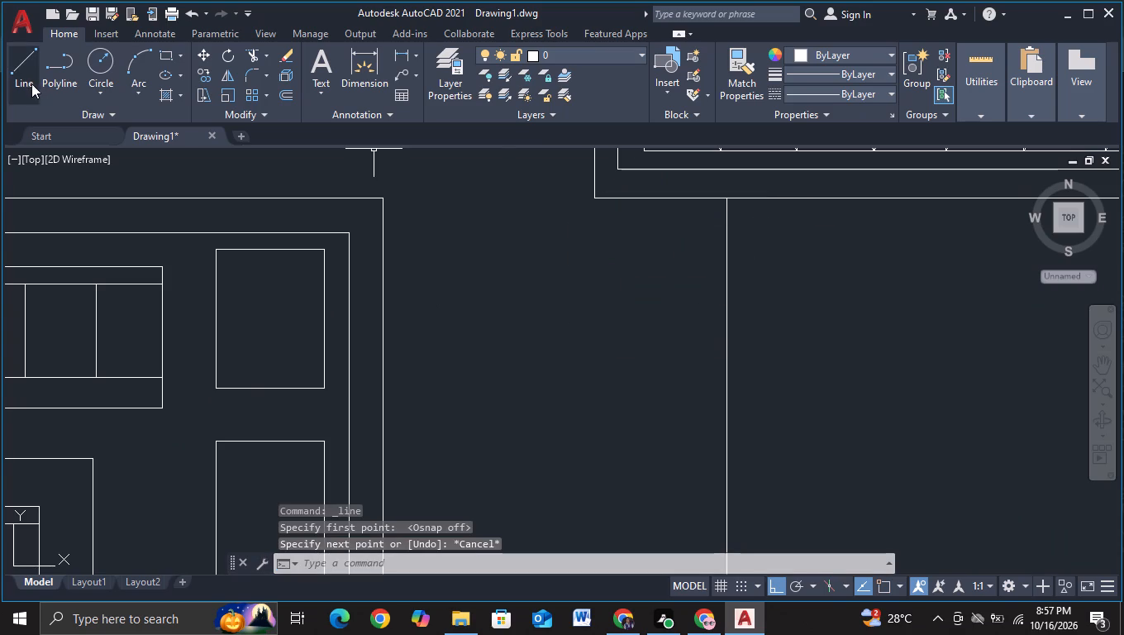
left_click(31, 84)
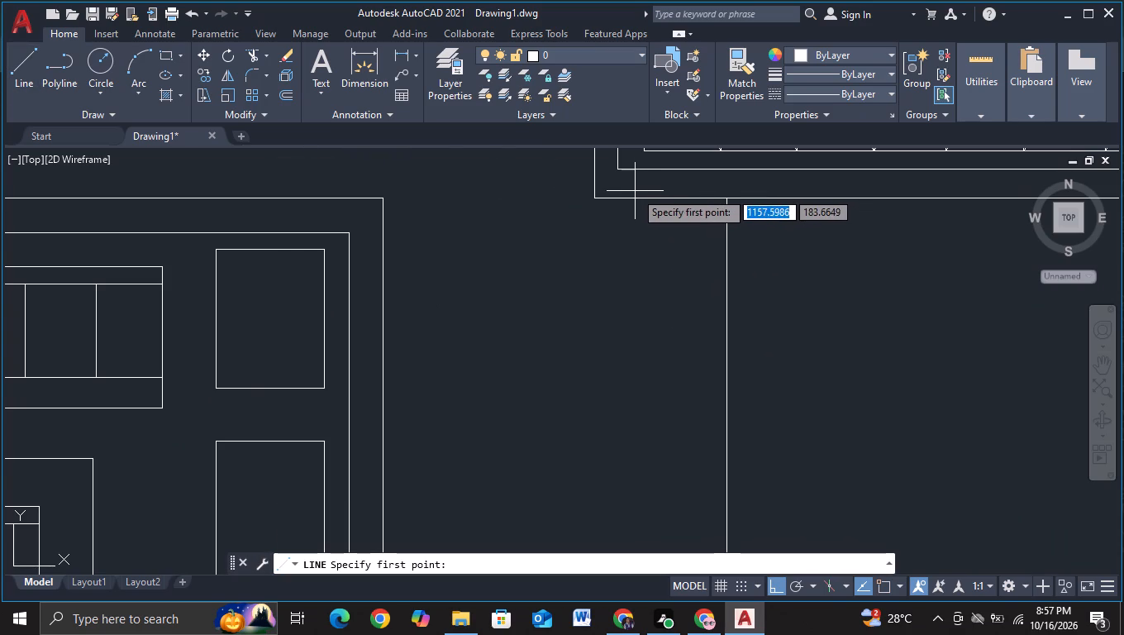
left_click(633, 190)
scroll(598, 360, "down", 2)
middle_click_drag(602, 375, 606, 278)
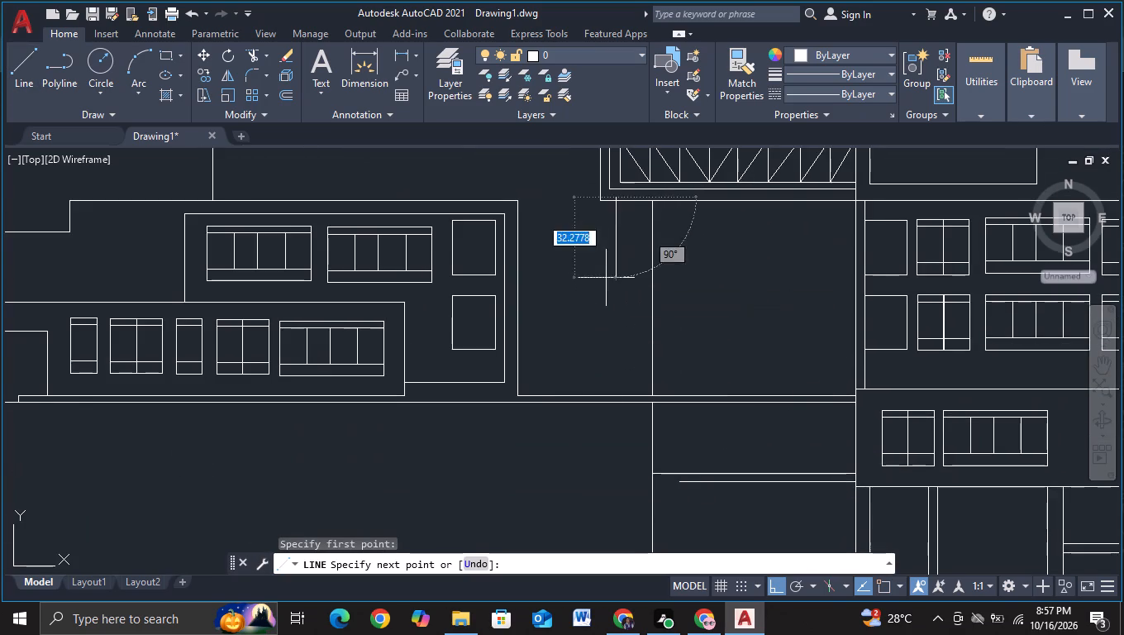
middle_click_drag(583, 478, 602, 317)
left_click(594, 485)
key("Escape")
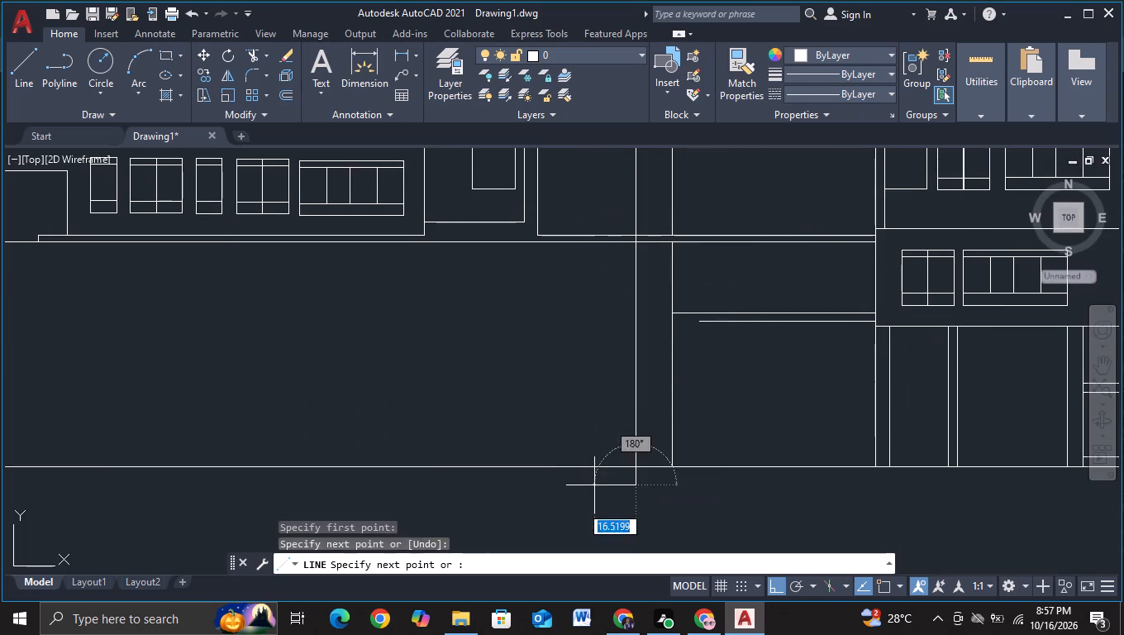
Trim the second vertical line below the ground line, between the two plinth lines and above the truss bridge's bottom line.
middle_click_drag(591, 358, 455, 454)
left_click(251, 52)
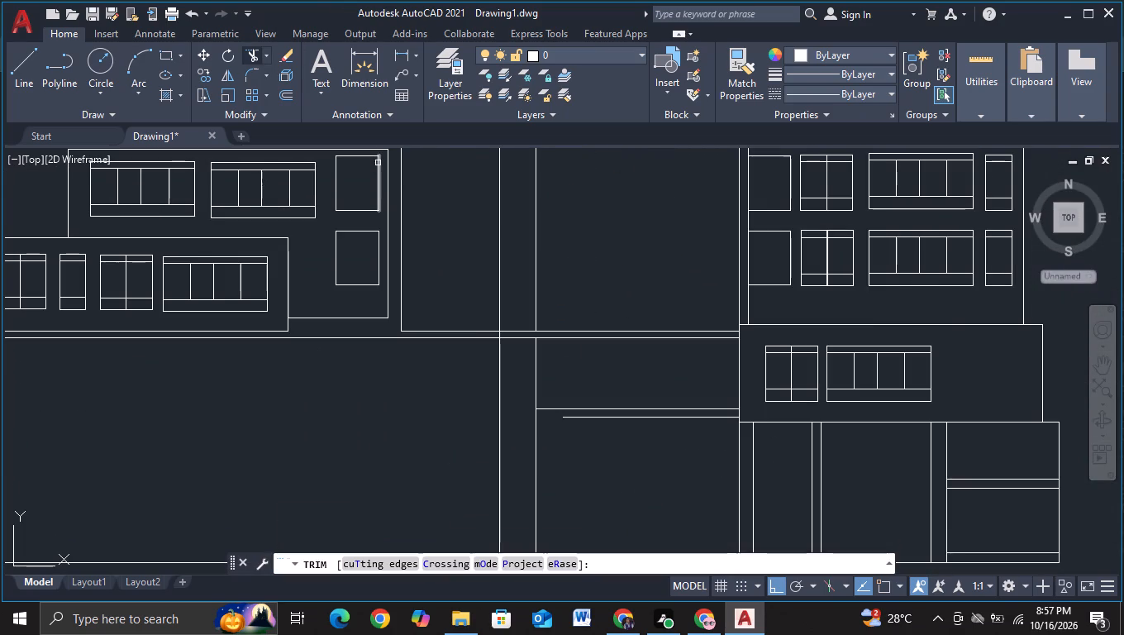
middle_click_drag(414, 464, 414, 317)
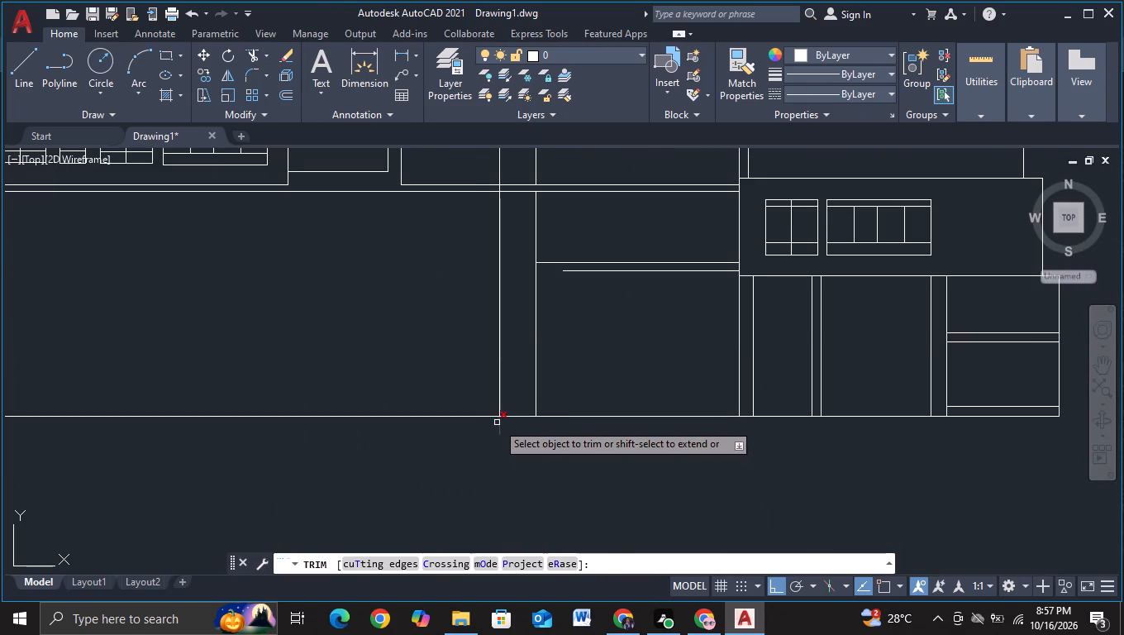
left_click(497, 423)
middle_click_drag(464, 294, 444, 411)
scroll(463, 290, "up", 1)
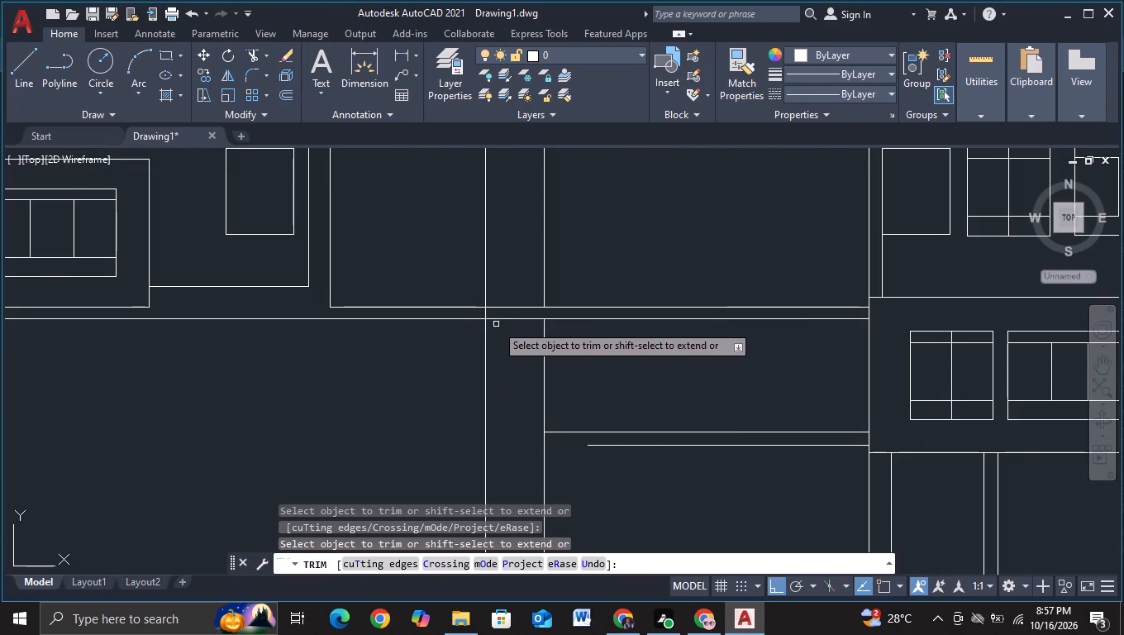
left_click(486, 316)
middle_click_drag(517, 242, 508, 540)
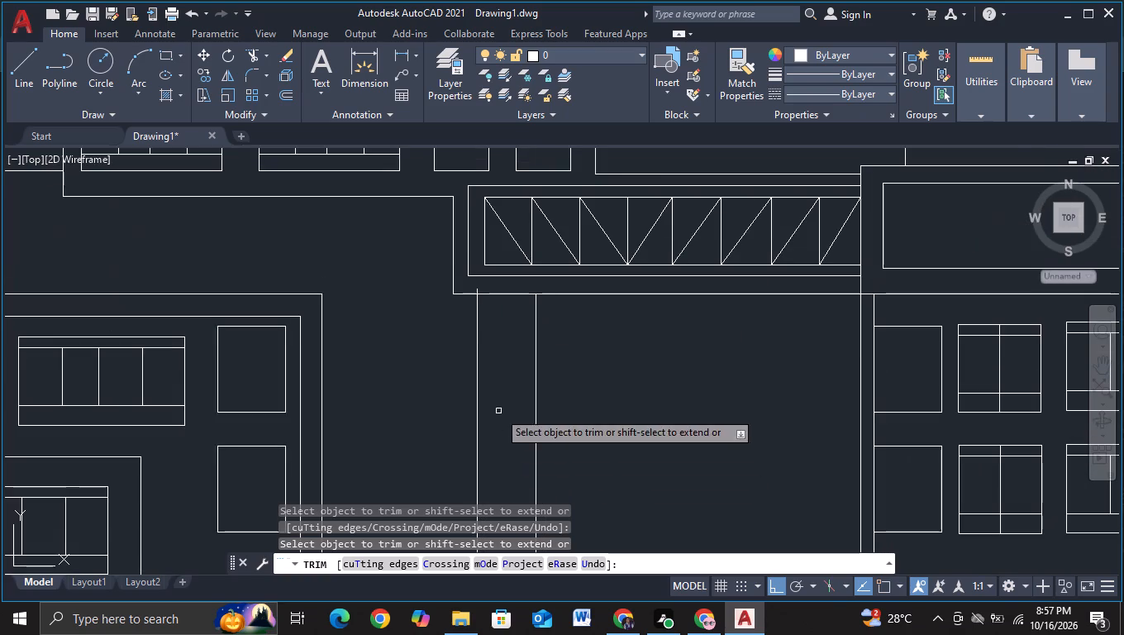
scroll(483, 329, "up", 1)
left_click(473, 269)
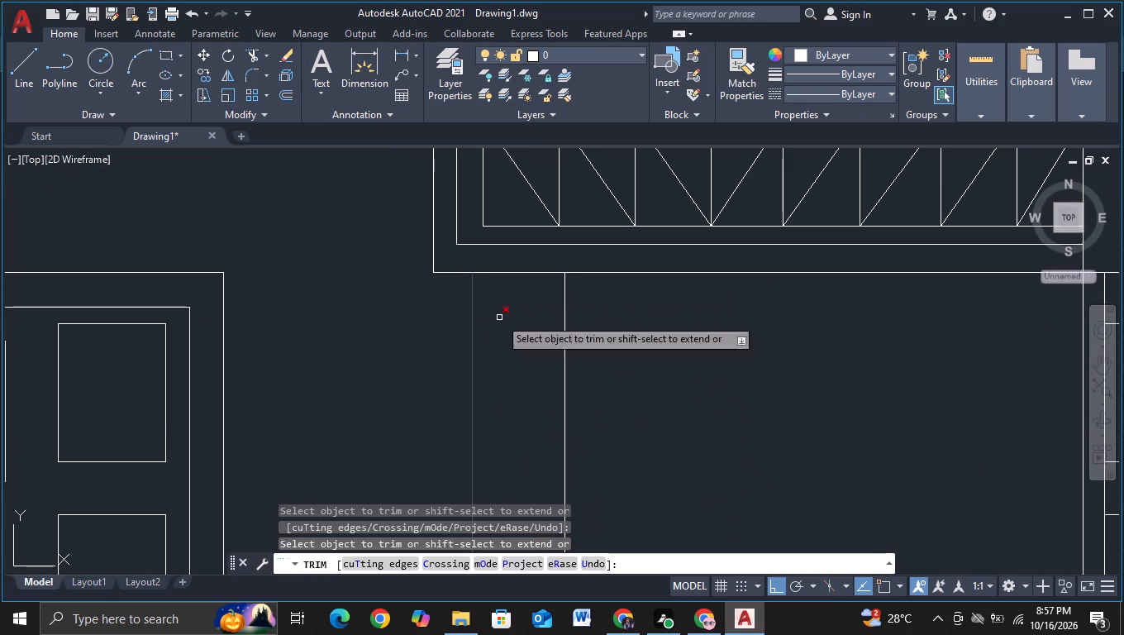
key("Escape")
Draw a horizontal line from just inside the middle block's outer wall to just left of the bridge support, and down past the upper plinth line.
scroll(531, 384, "down", 1)
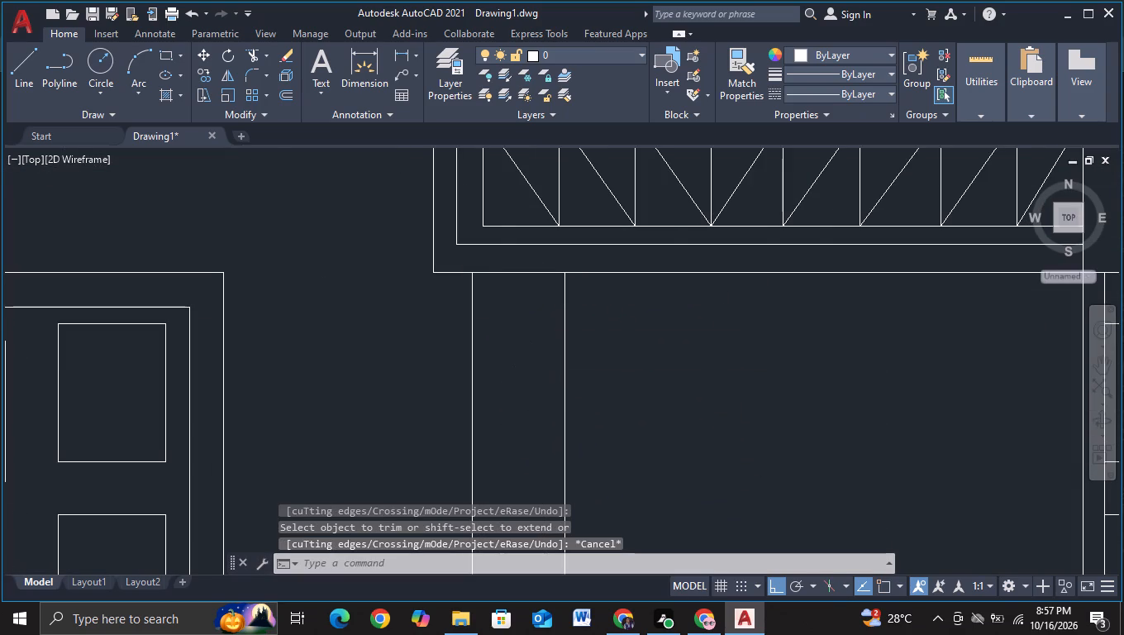
key("F3")
scroll(531, 384, "down", 2)
middle_click_drag(536, 399, 619, 263)
middle_click_drag(522, 462, 543, 417)
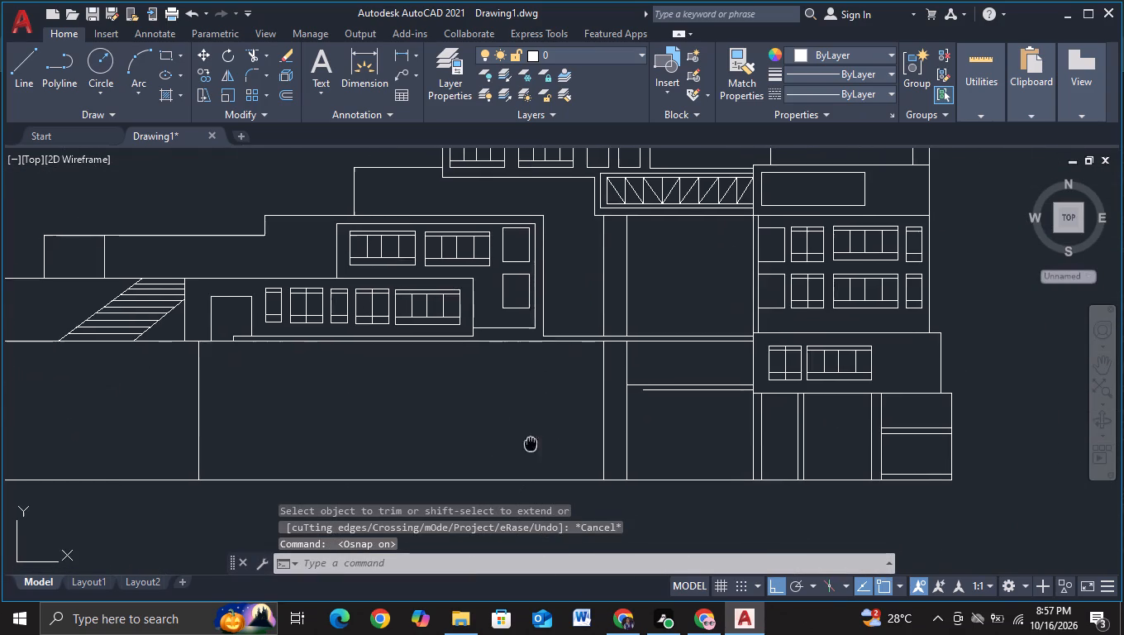
middle_click_drag(543, 417, 549, 407)
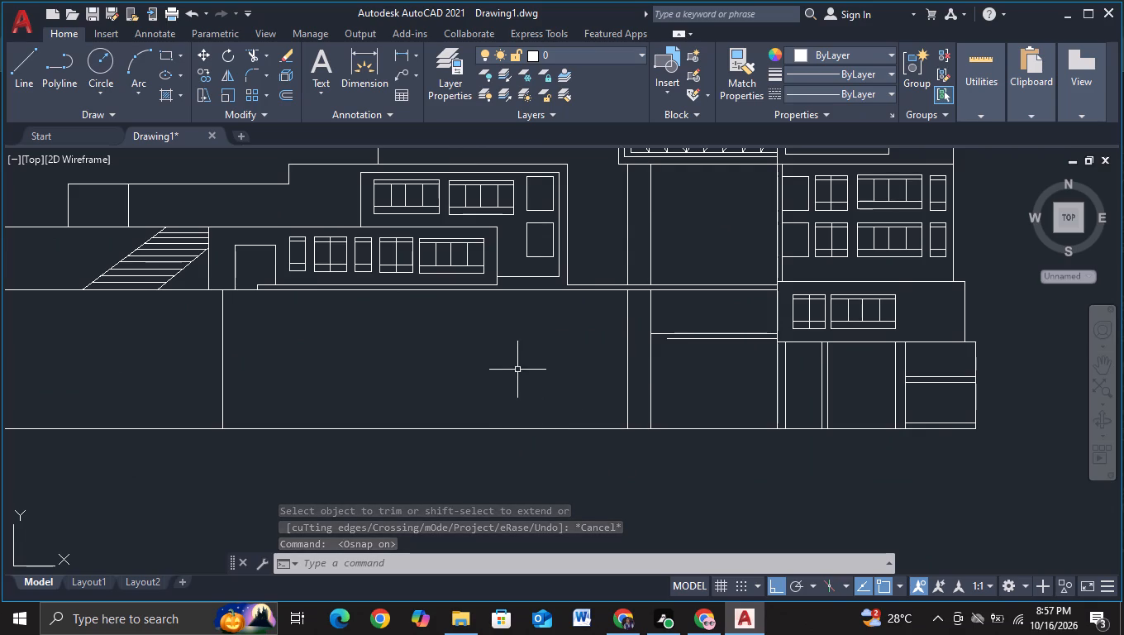
middle_click_drag(543, 374, 538, 399)
left_click(27, 71)
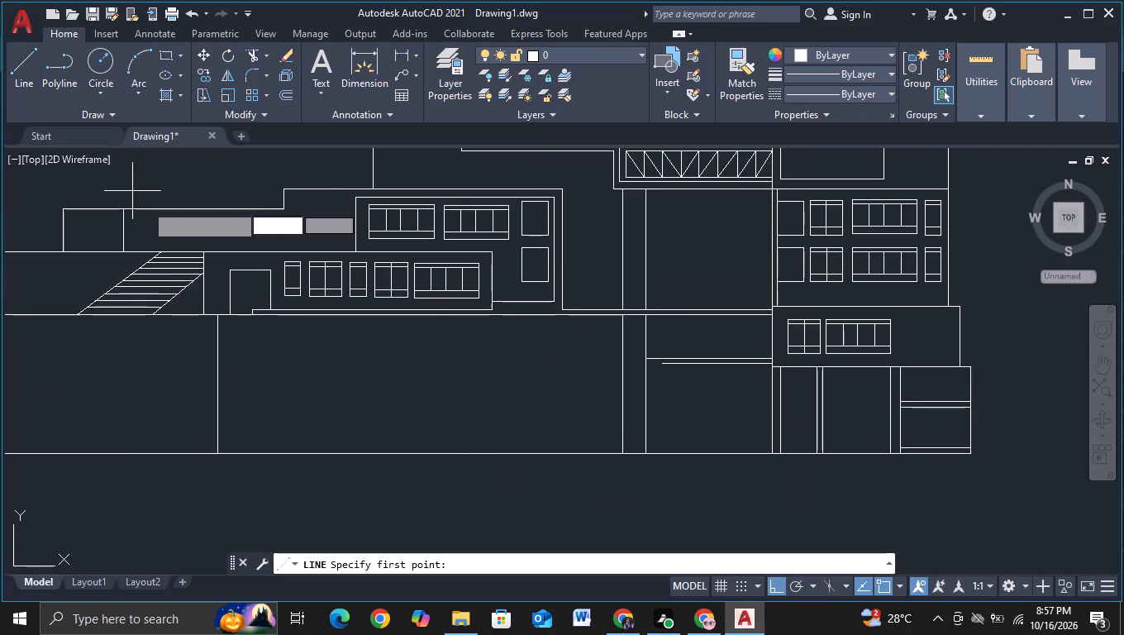
scroll(579, 242, "up", 1)
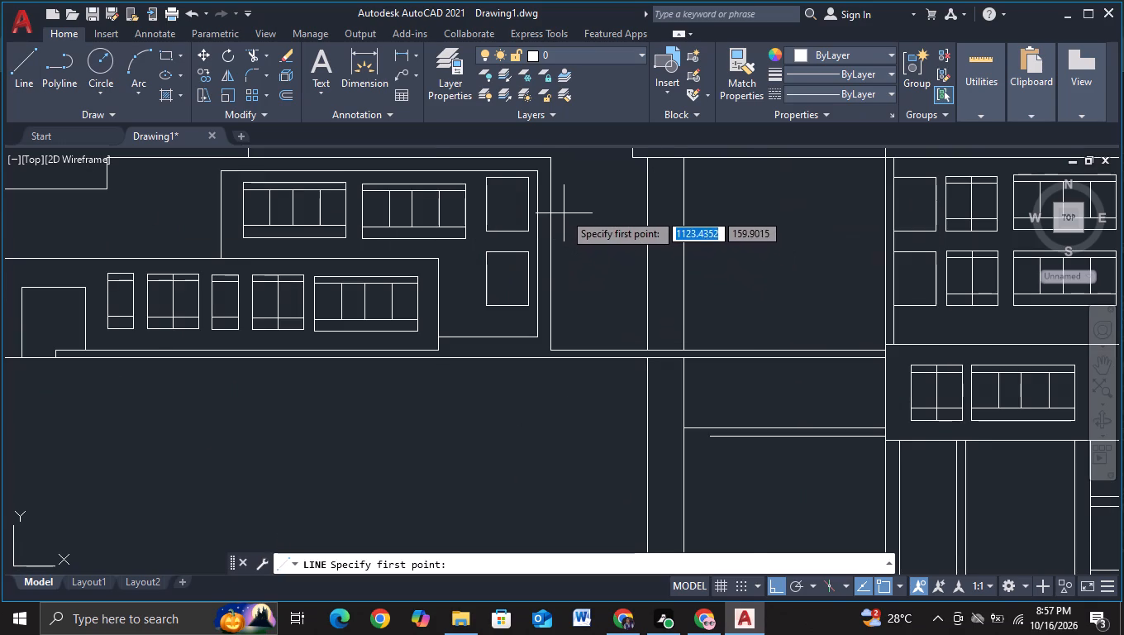
scroll(564, 210, "up", 1)
middle_click_drag(567, 187, 584, 266)
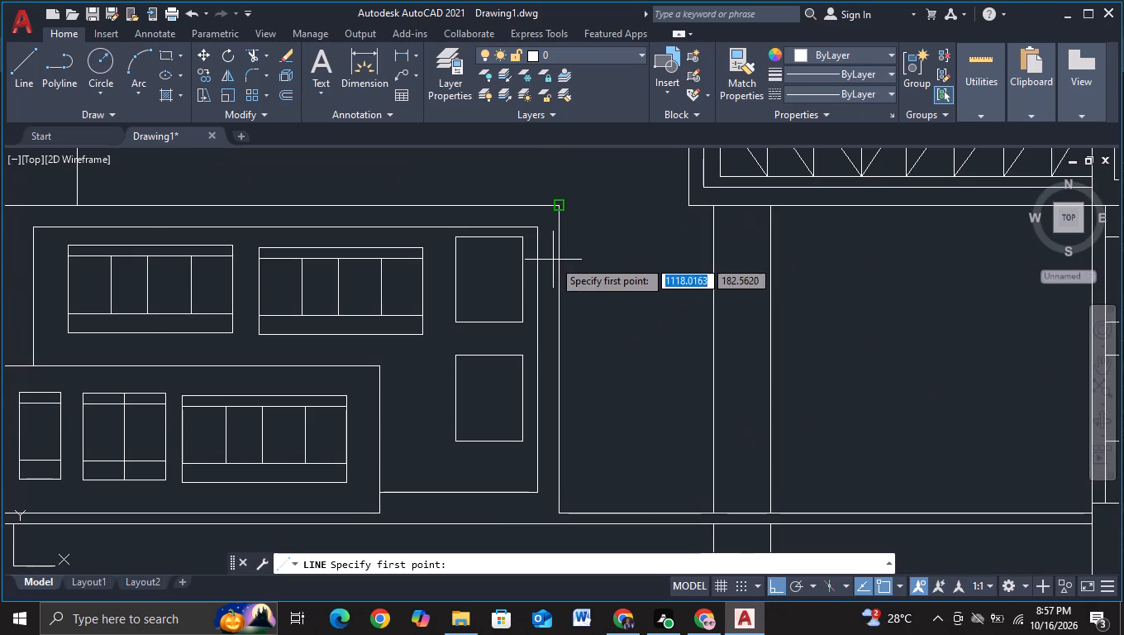
scroll(548, 248, "up", 1)
left_click(548, 248)
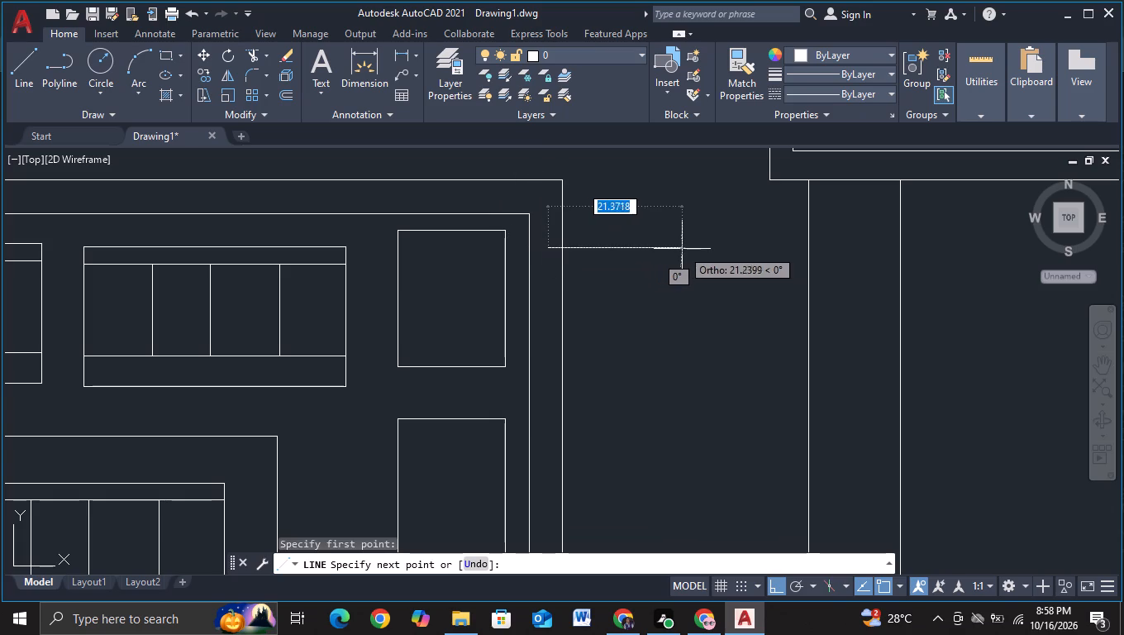
left_click(789, 251)
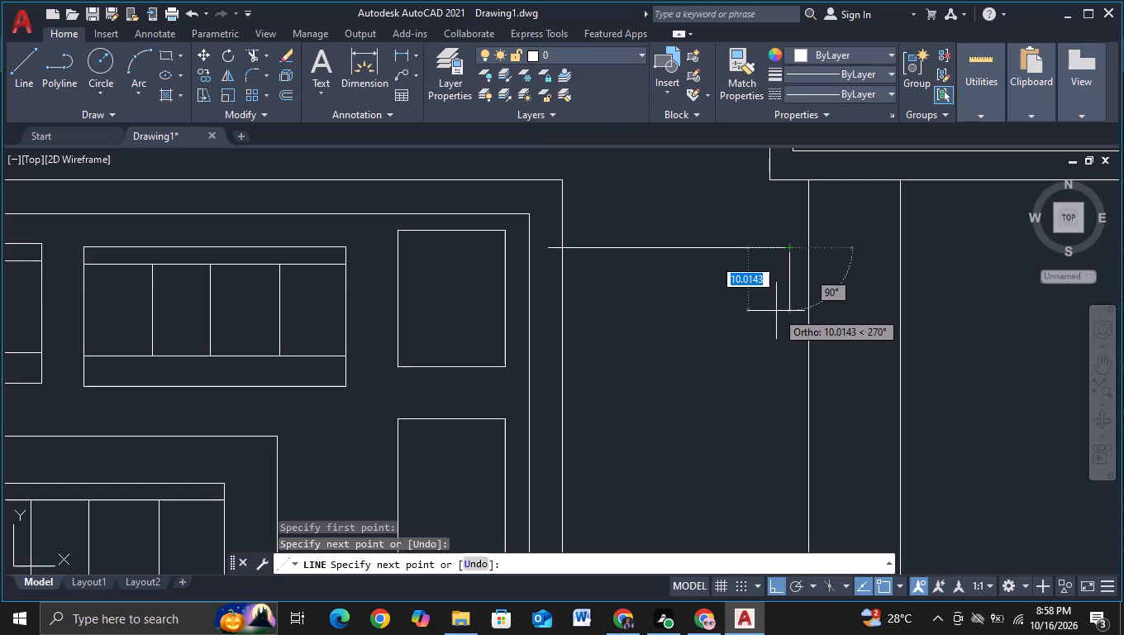
scroll(776, 311, "down", 1)
middle_click_drag(776, 311, 776, 308)
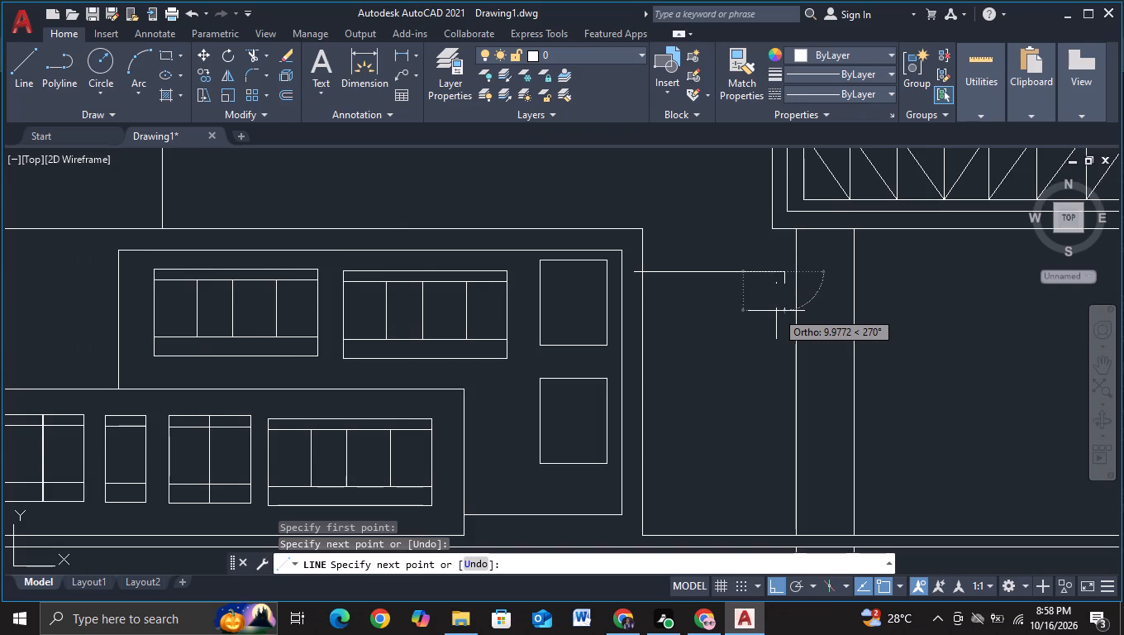
middle_click_drag(776, 308, 776, 203)
middle_click_drag(769, 407, 765, 303)
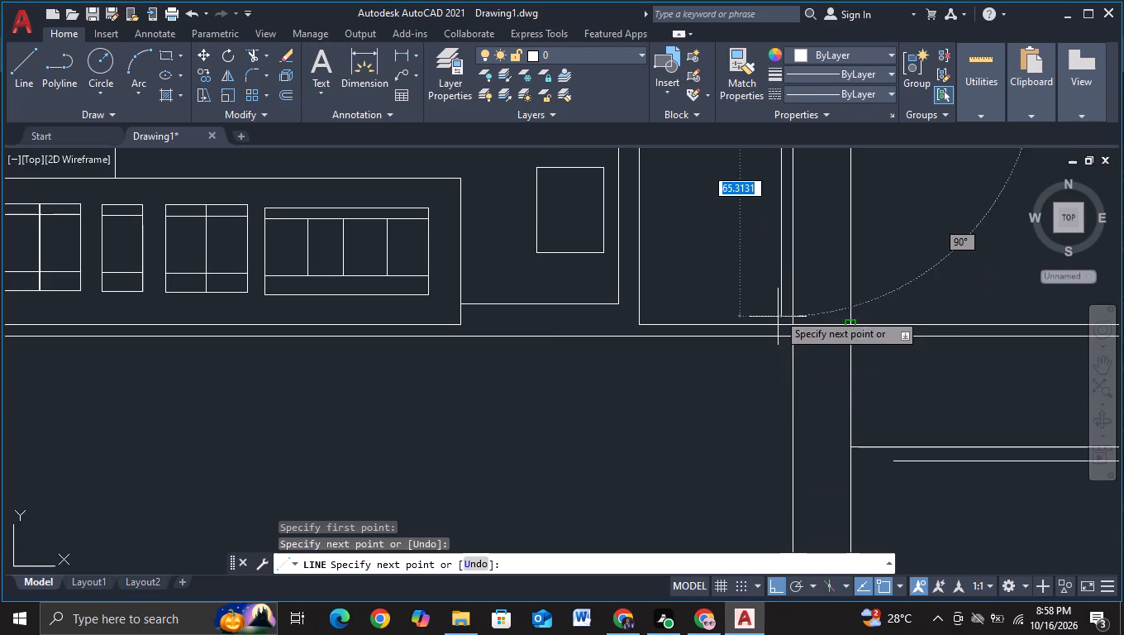
scroll(779, 303, "up", 2)
left_click(780, 374)
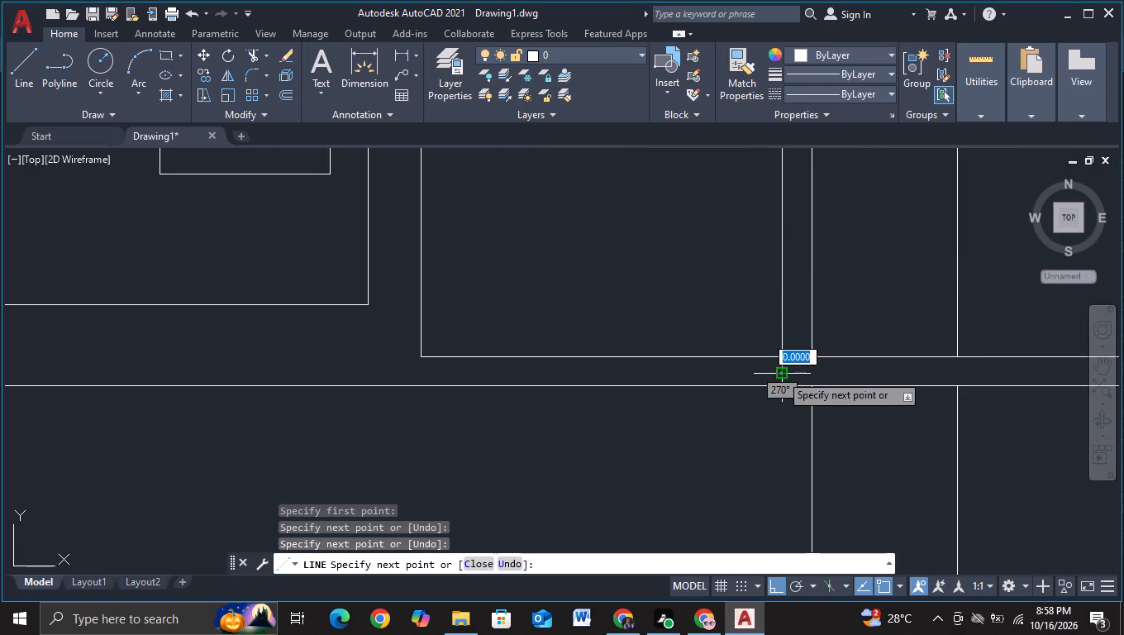
key("Escape")
Trim the new outline's stubs below the upper plinth line and inside the middle block's outer wall.
left_click(254, 59)
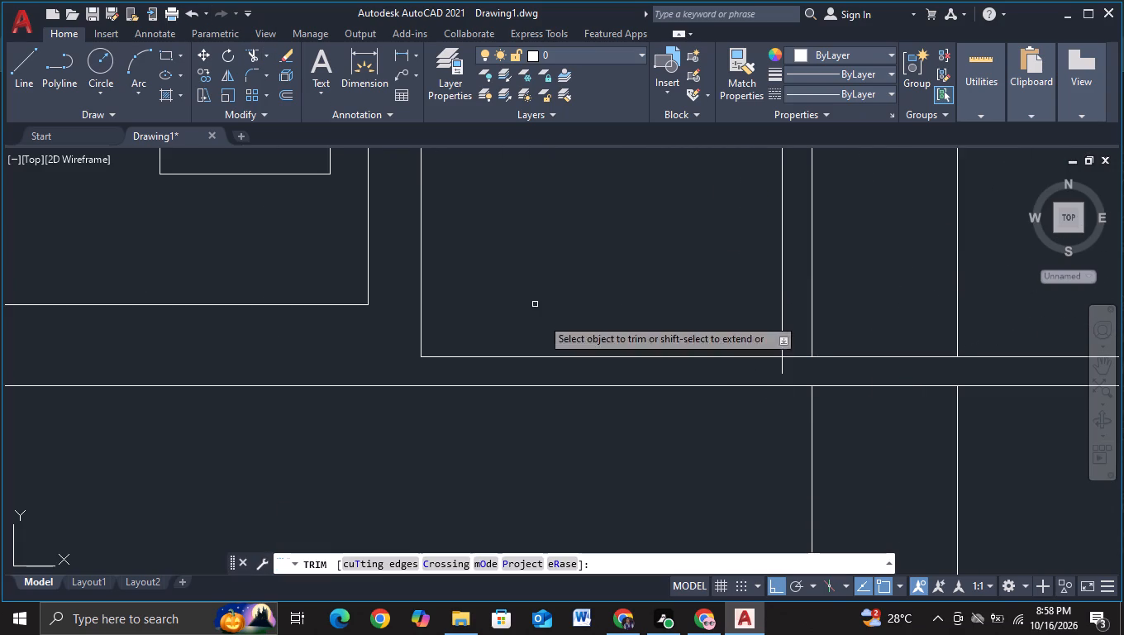
left_click(783, 371)
scroll(621, 232, "down", 3)
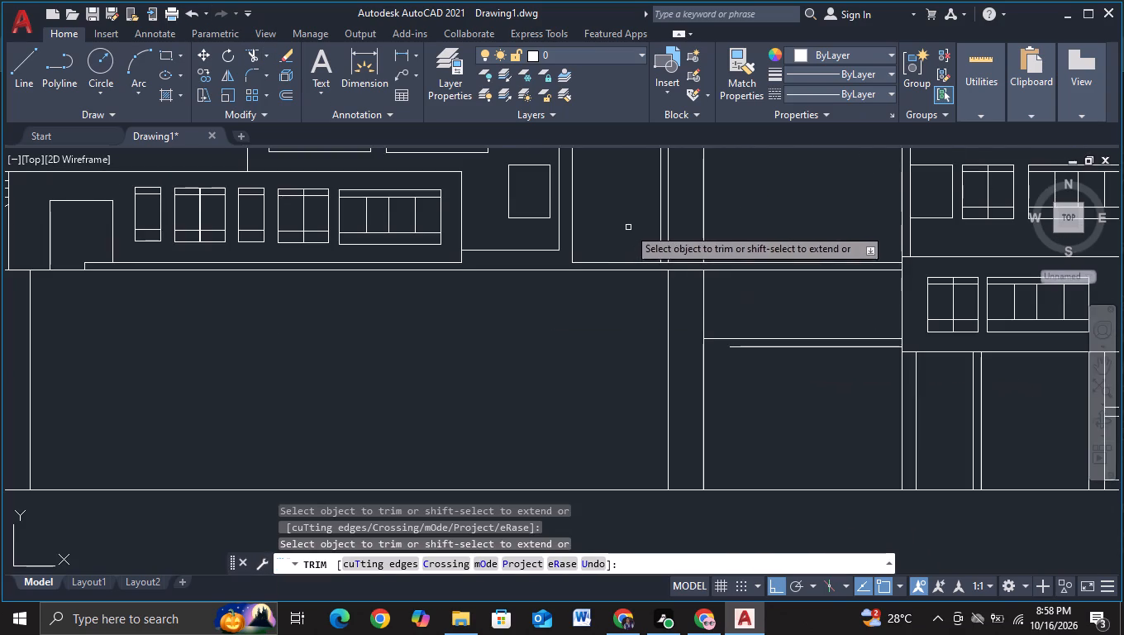
middle_click_drag(628, 227, 651, 374)
scroll(588, 261, "up", 1)
left_click(592, 235)
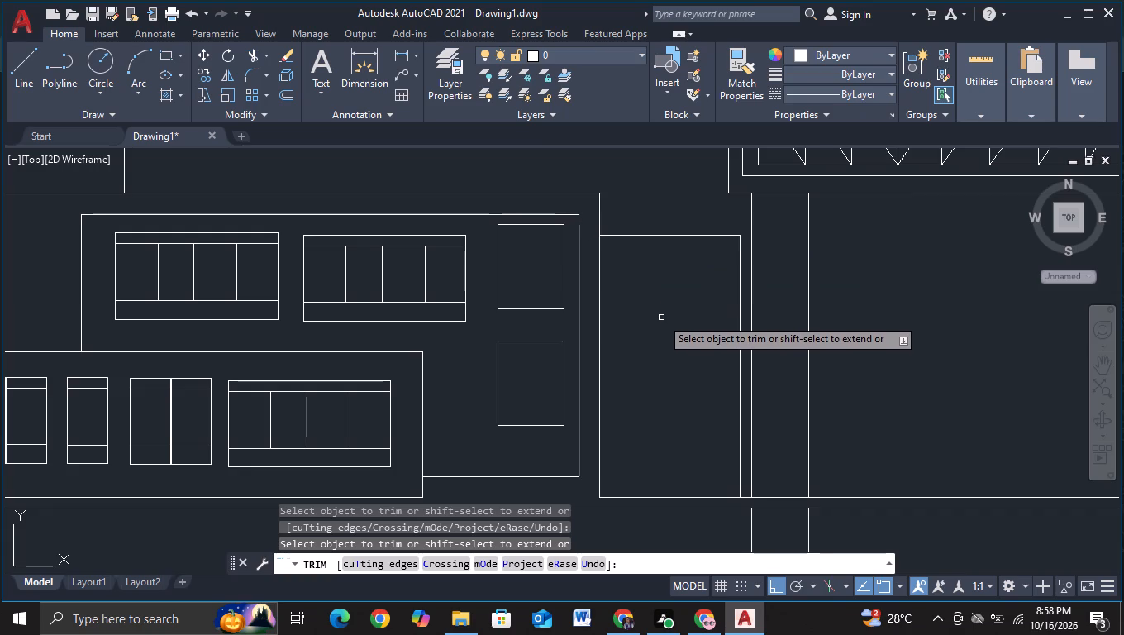
key("Escape")
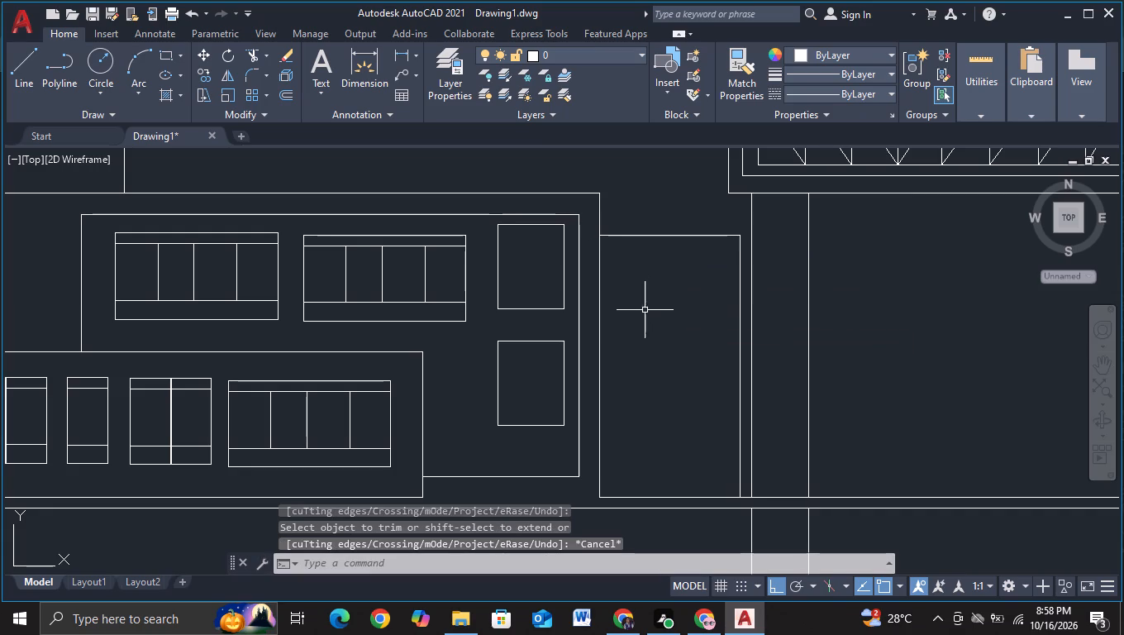
Draw a three-sided outline about 78 units wide above the middle block's roof, with both vertical sides running just below the roof line.
scroll(654, 284, "up", 1)
middle_click_drag(655, 284, 668, 394)
scroll(679, 375, "down", 1)
middle_click_drag(683, 394, 685, 353)
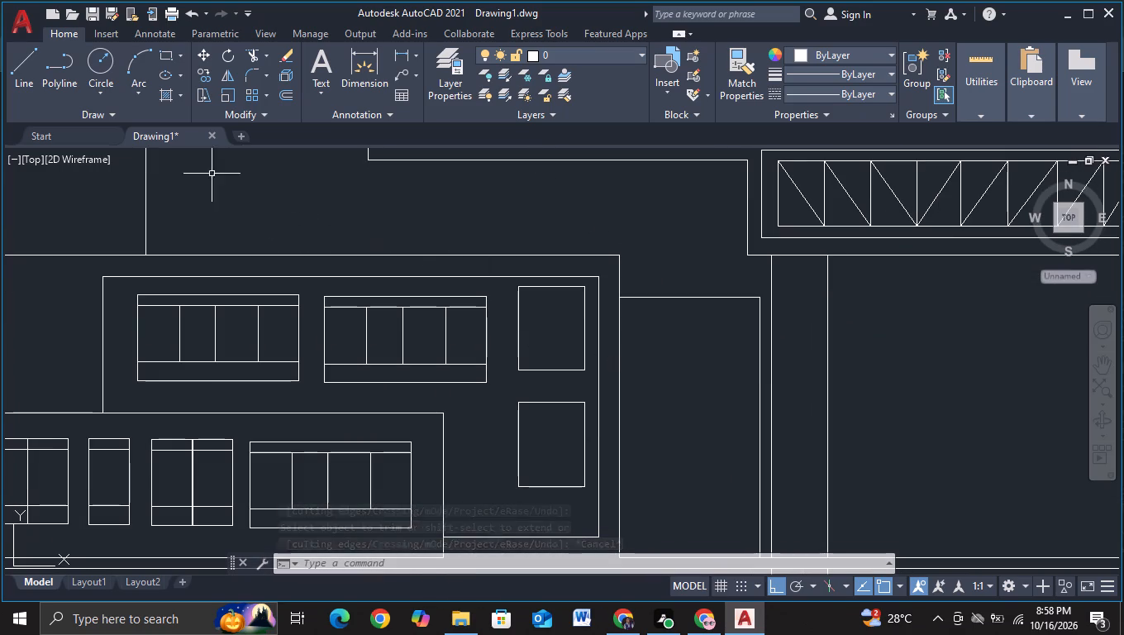
left_click(12, 64)
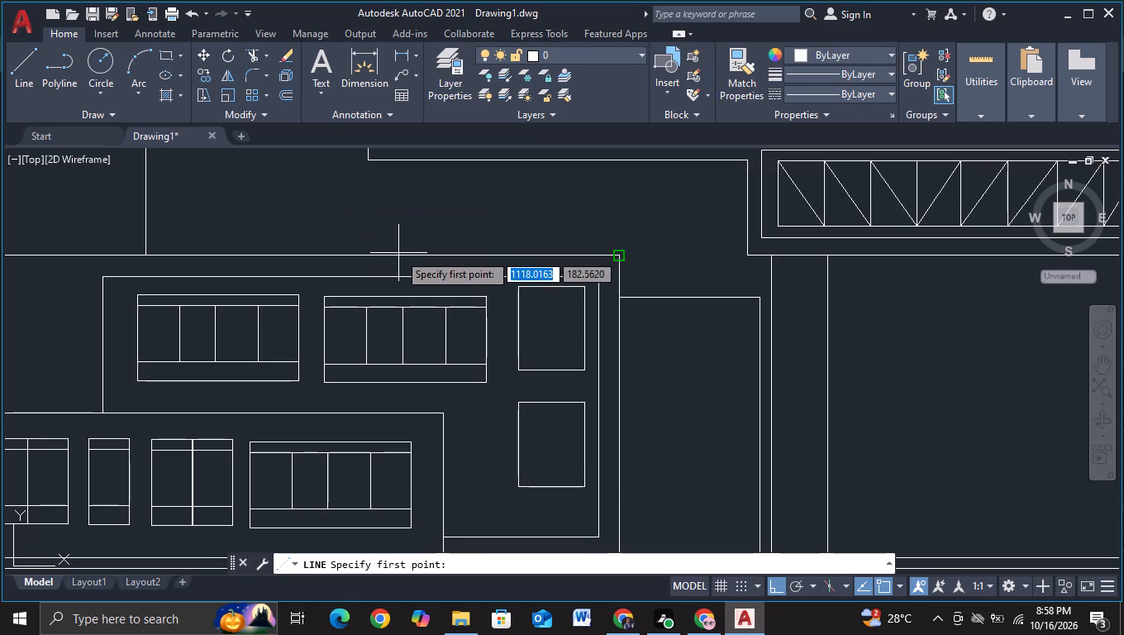
middle_click_drag(388, 224, 529, 291)
scroll(443, 283, "up", 1)
left_click_drag(385, 356, 423, 318)
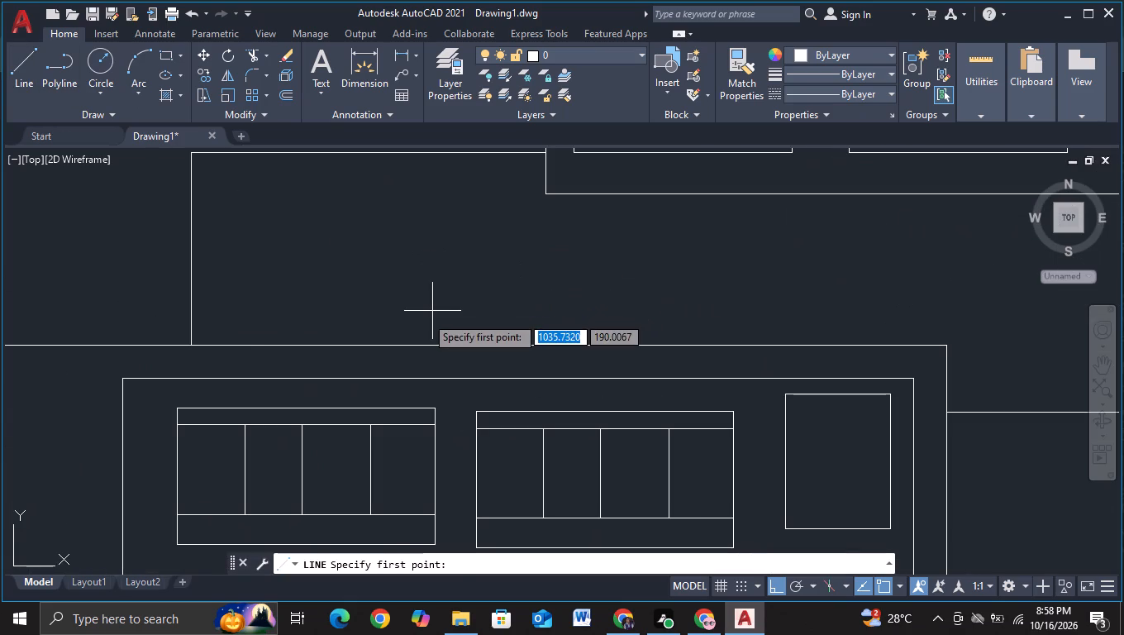
left_click_drag(423, 318, 383, 319)
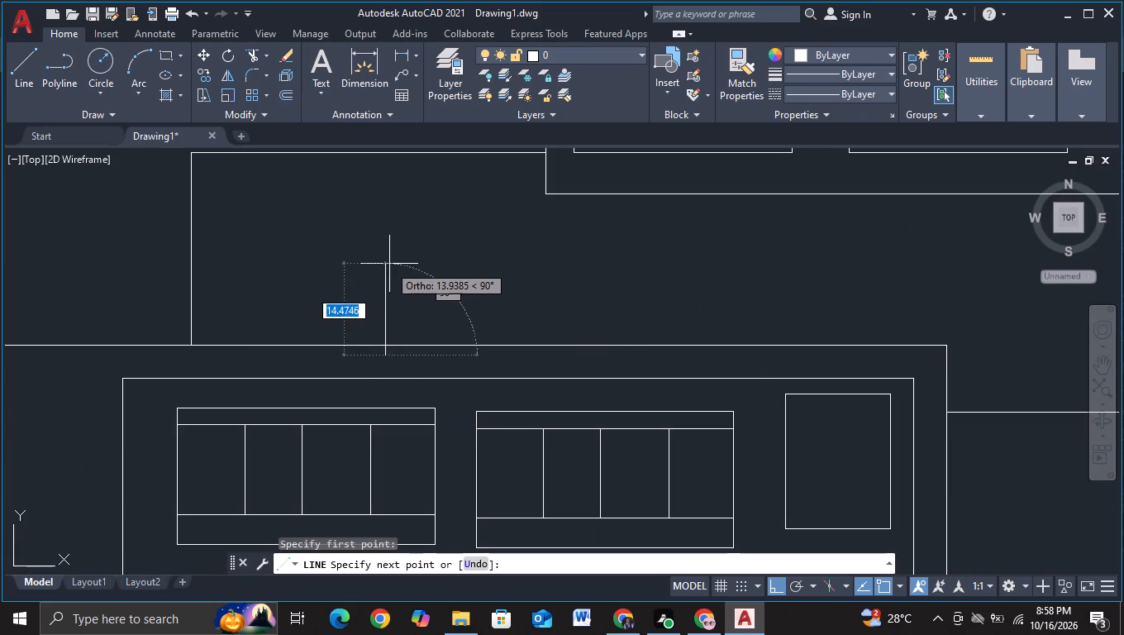
left_click(393, 224)
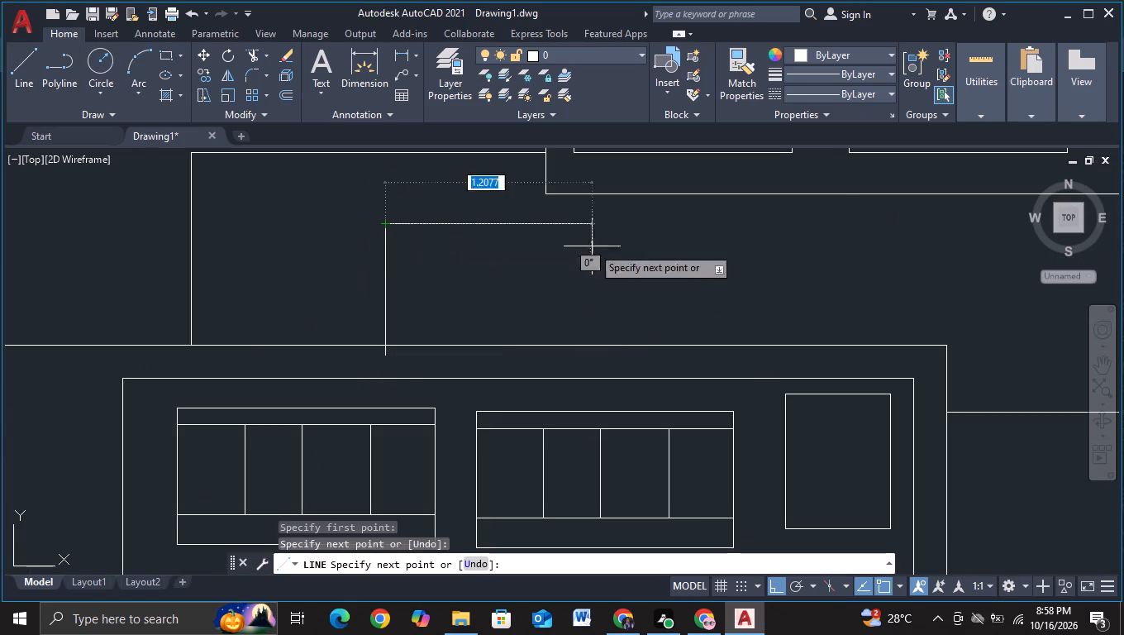
left_click(868, 279)
scroll(866, 365, "up", 2)
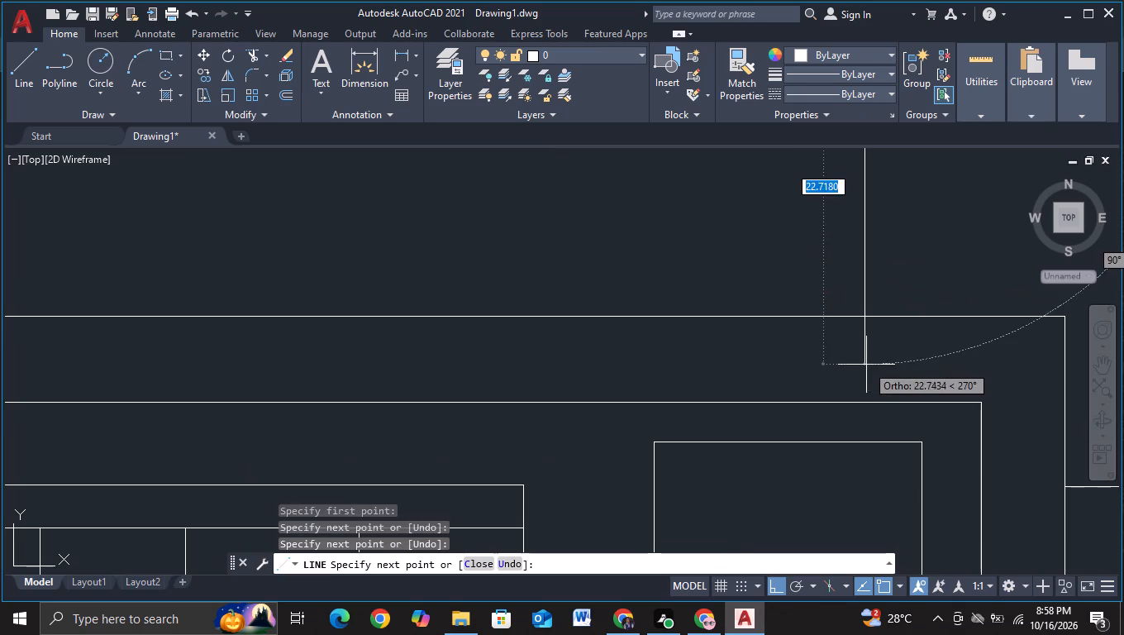
left_click(866, 365)
key("Escape")
Trim both vertical sides of the new rooftop outline where they pass below the roof line.
scroll(498, 251, "down", 2)
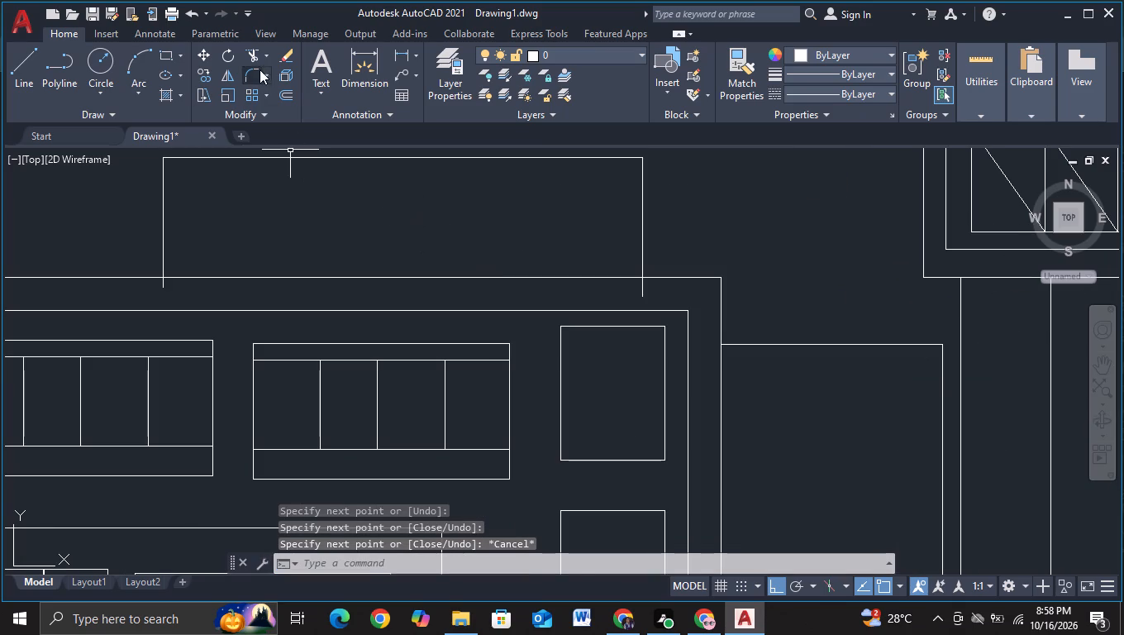
left_click(258, 57)
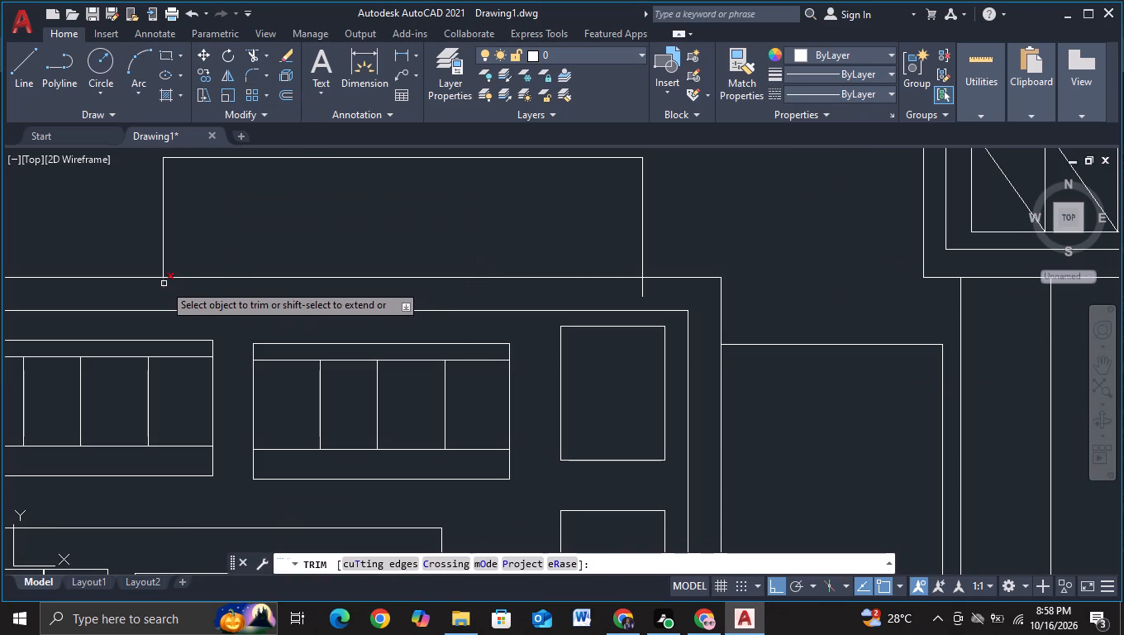
left_click(164, 284)
left_click(641, 291)
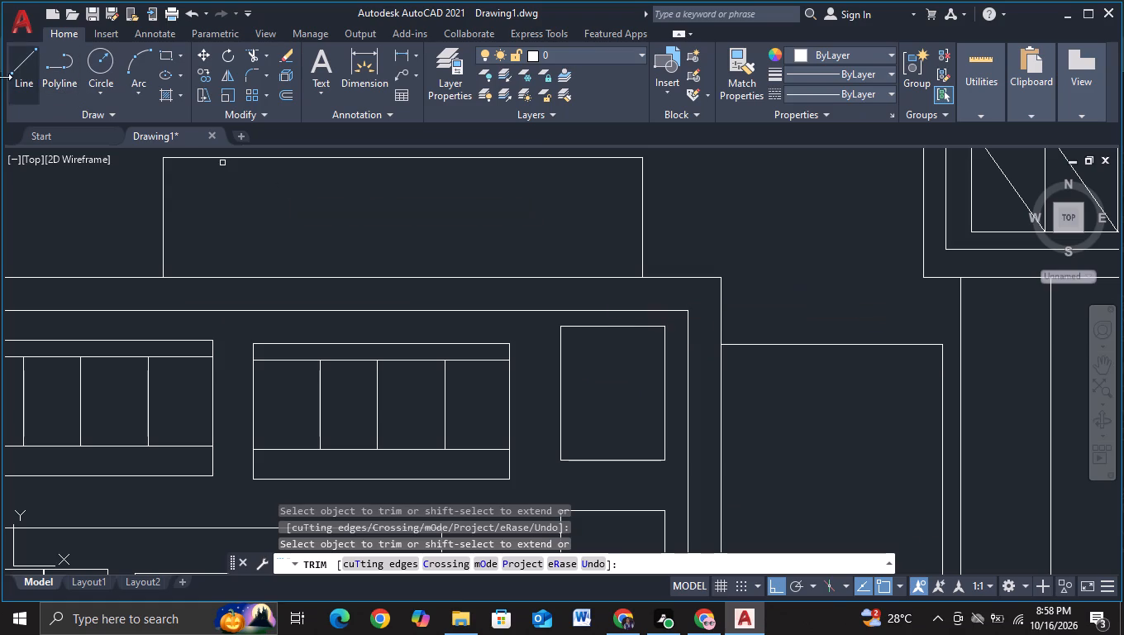
Draw a vertical dividing line through the rooftop box, from above its top edge down past the roof line.
left_click(25, 84)
scroll(388, 211, "down", 1)
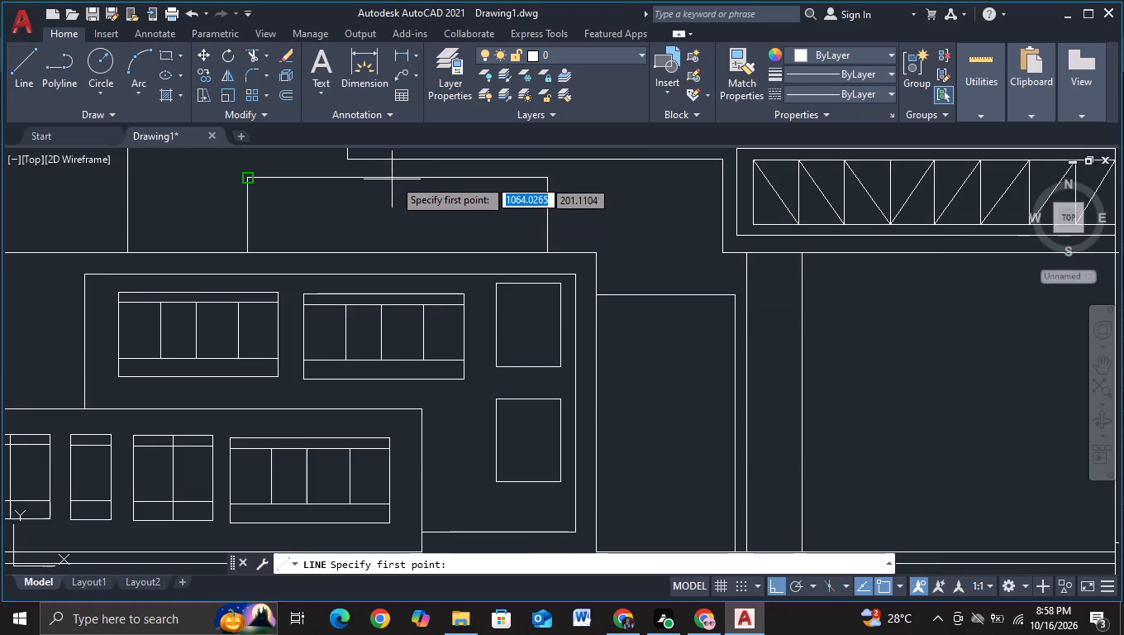
scroll(396, 172, "up", 1)
left_click(388, 169)
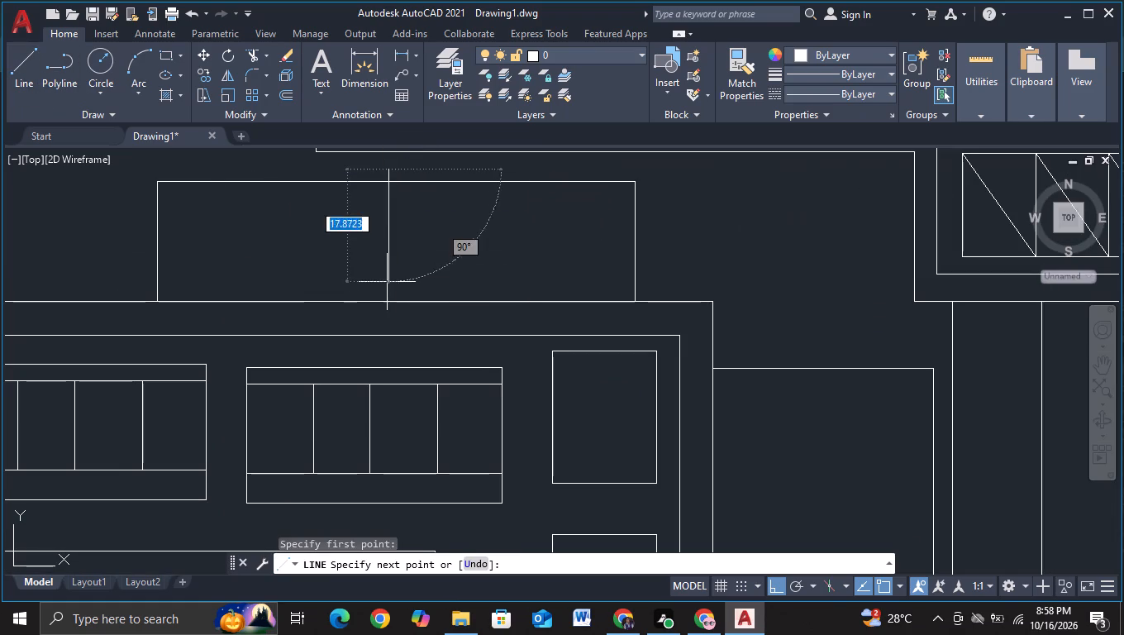
left_click(384, 317)
key("Escape")
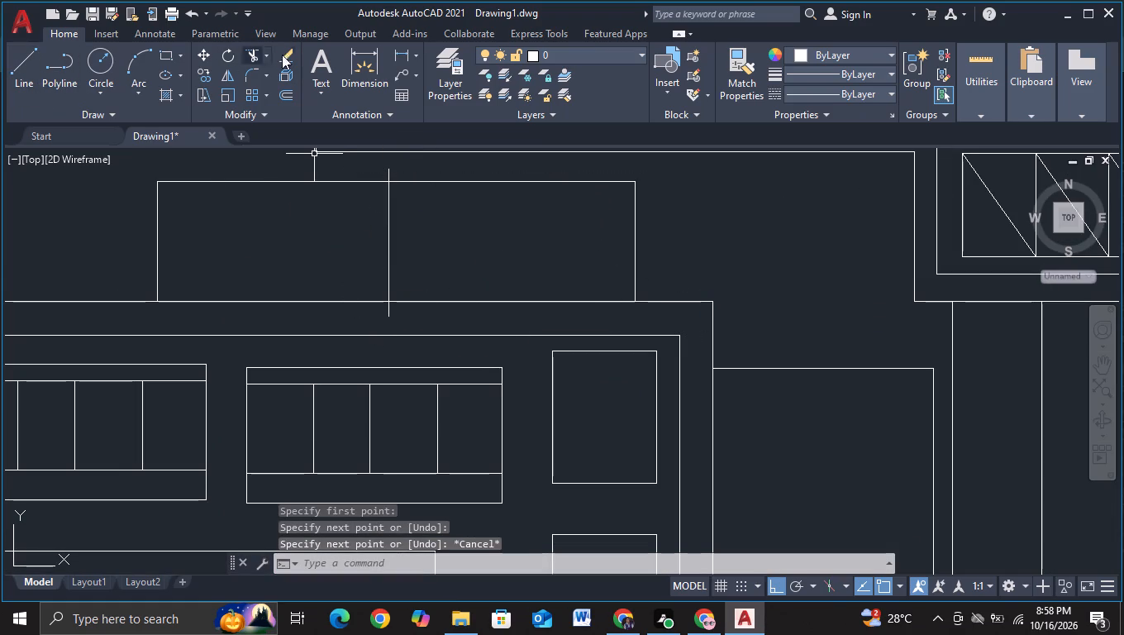
Trim the dividing line's ends above the rooftop box's top edge and below the roof line.
left_click(248, 52)
left_click(387, 171)
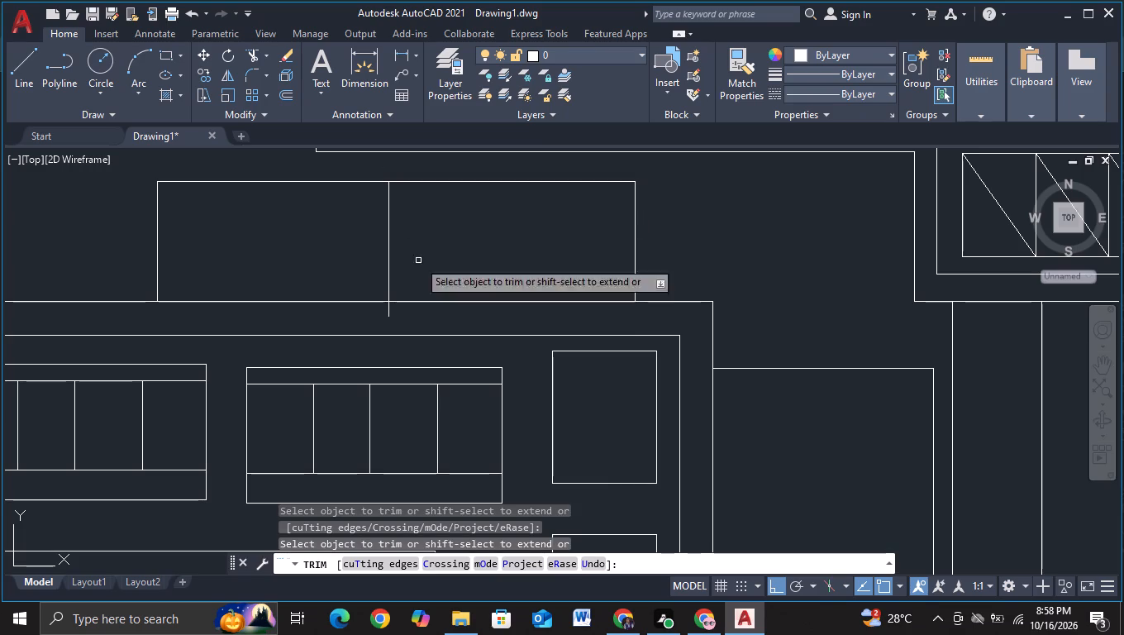
left_click(388, 313)
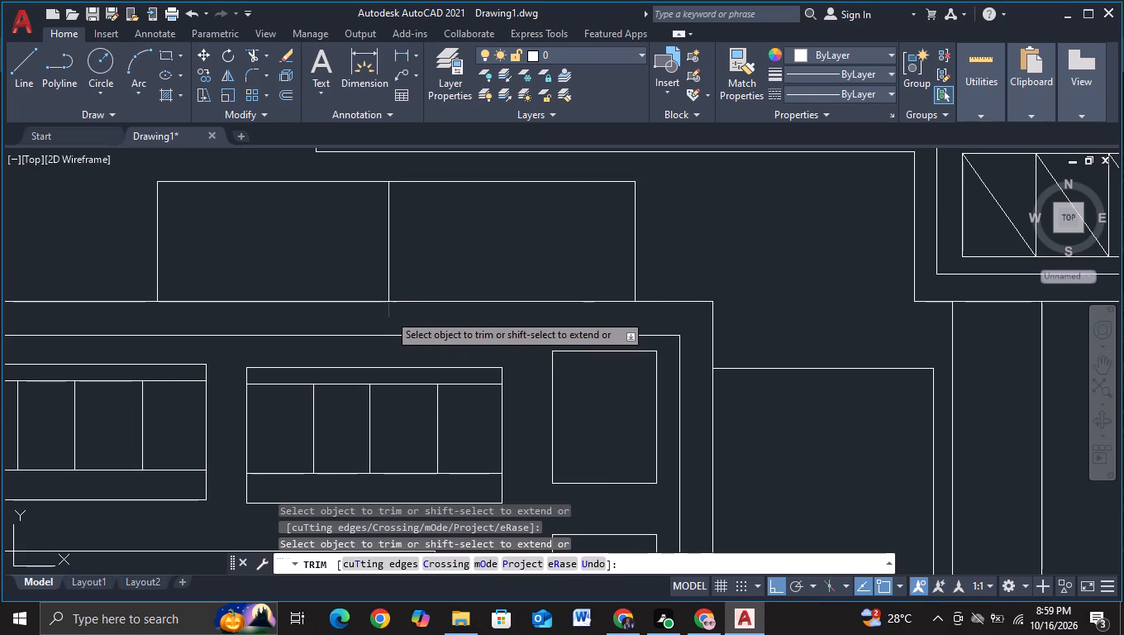
key("Escape")
Draw a two-sided door outline at the foot of the narrow wall, from just past its right edge to below its base line.
scroll(647, 296, "down", 1)
middle_click_drag(699, 293, 707, 268)
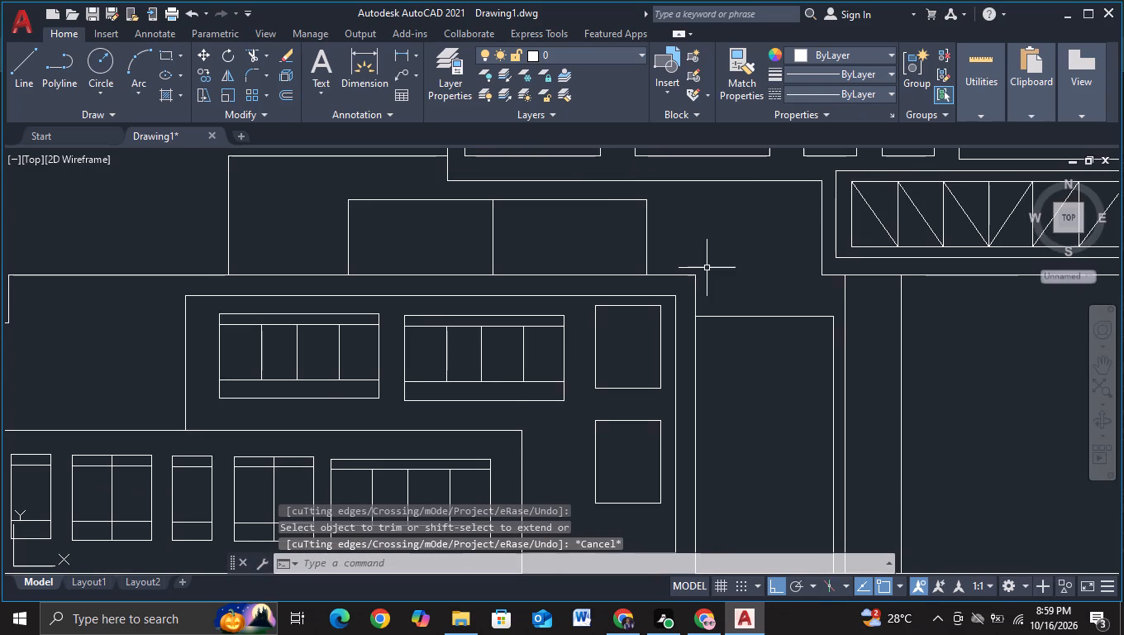
scroll(742, 280, "down", 1)
middle_click_drag(733, 287, 731, 280)
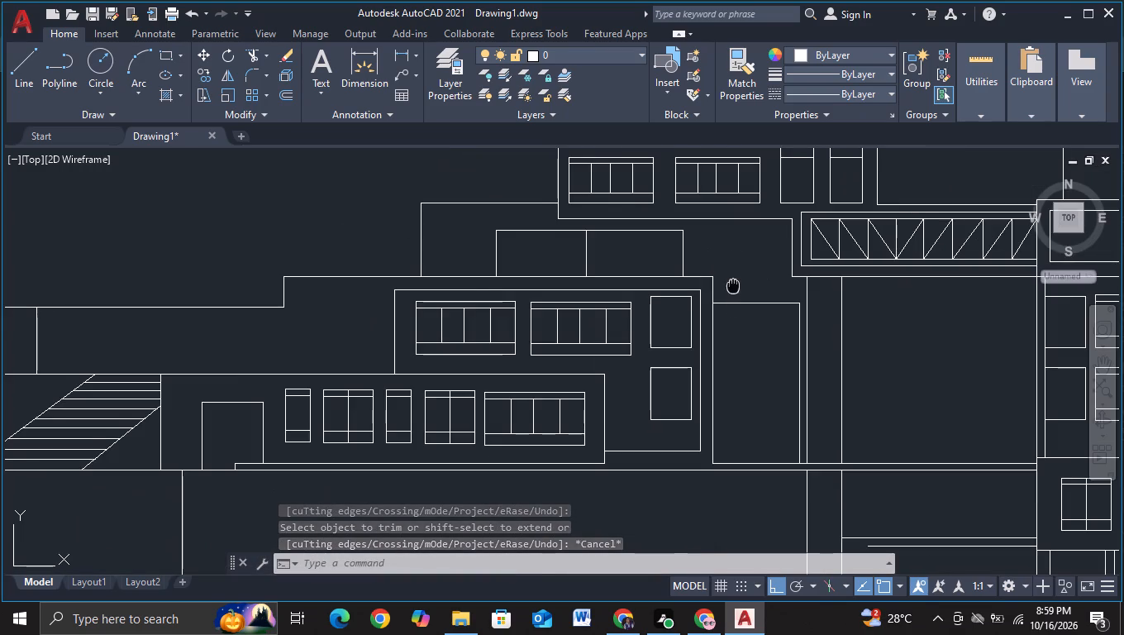
middle_click_drag(731, 280, 720, 248)
middle_click_drag(752, 353, 731, 300)
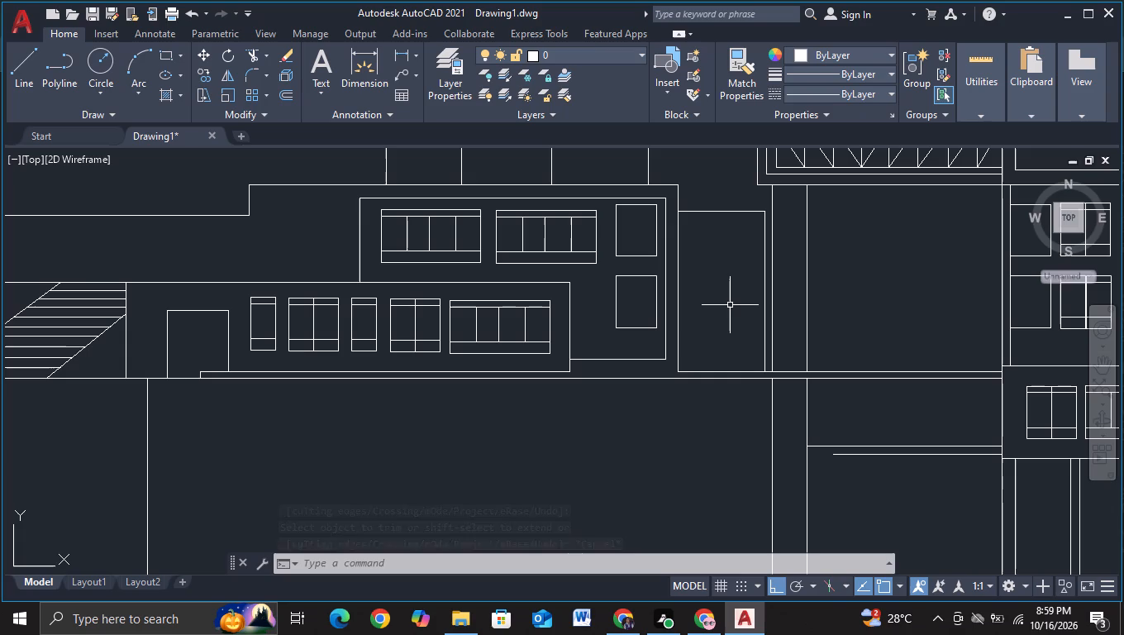
middle_click_drag(735, 328, 679, 305)
left_click(19, 84)
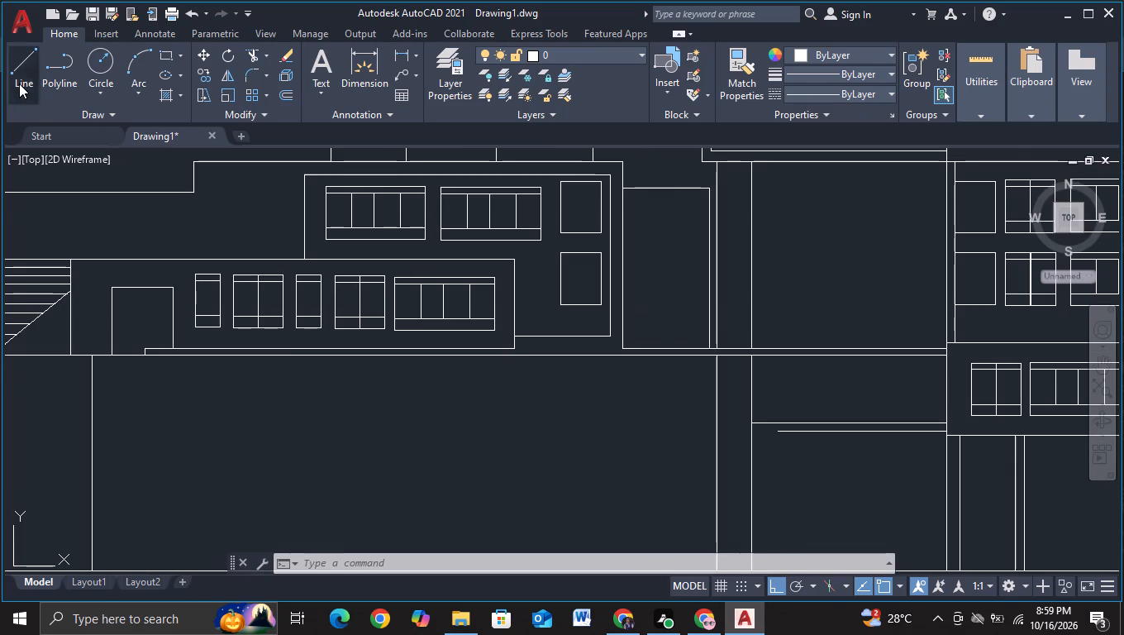
scroll(638, 325, "up", 1)
scroll(733, 293, "up", 1)
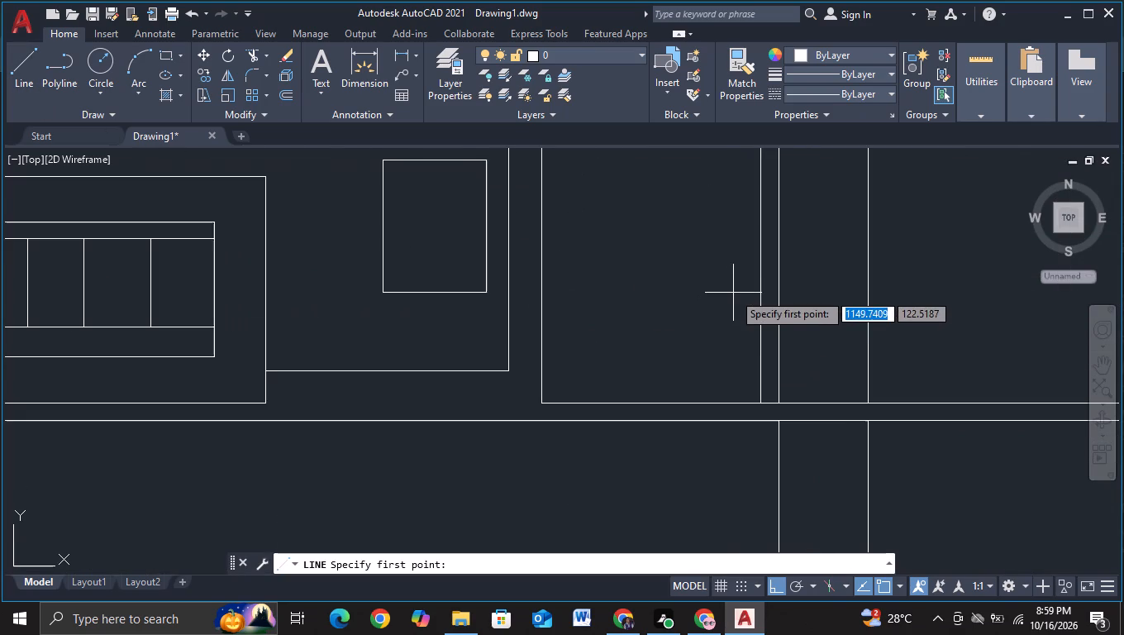
key("F3")
left_click(766, 264)
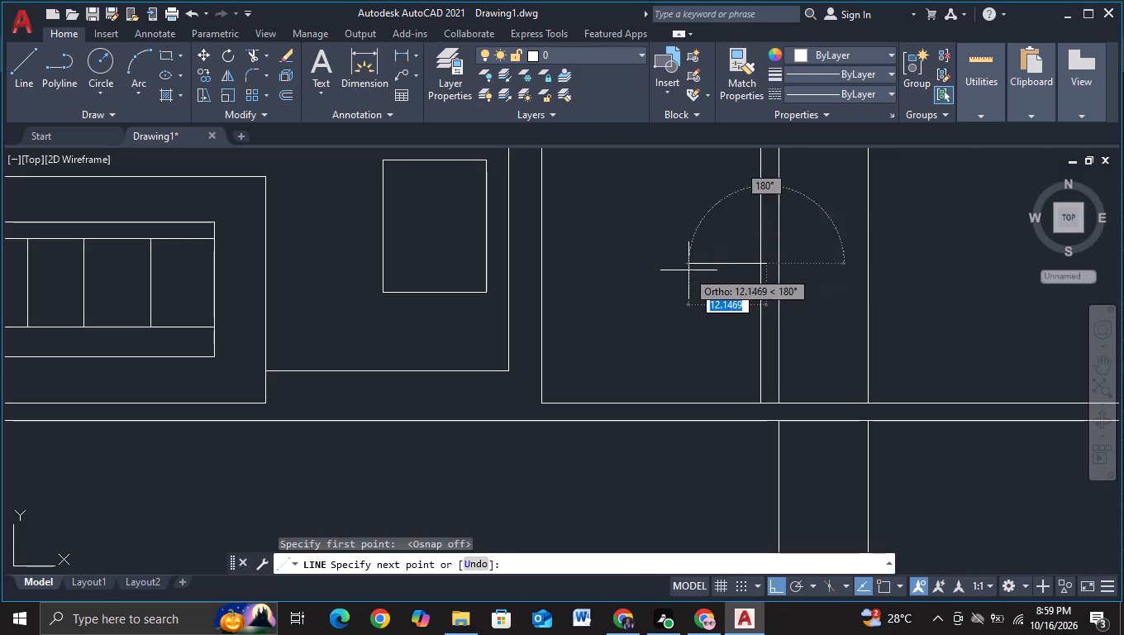
left_click(651, 268)
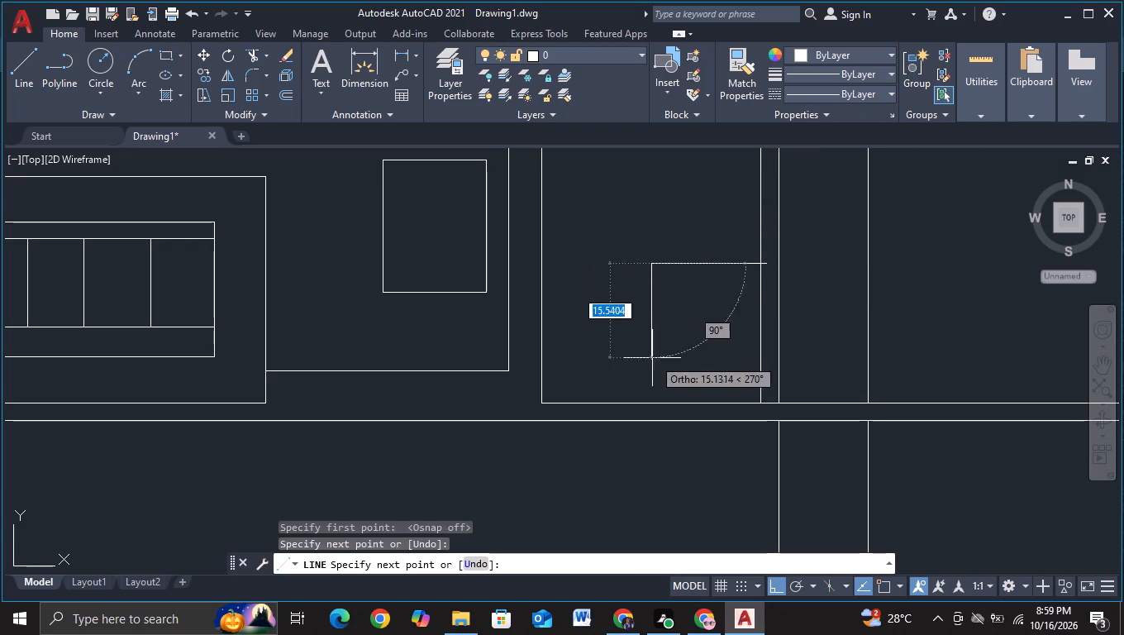
left_click(653, 411)
key("Escape")
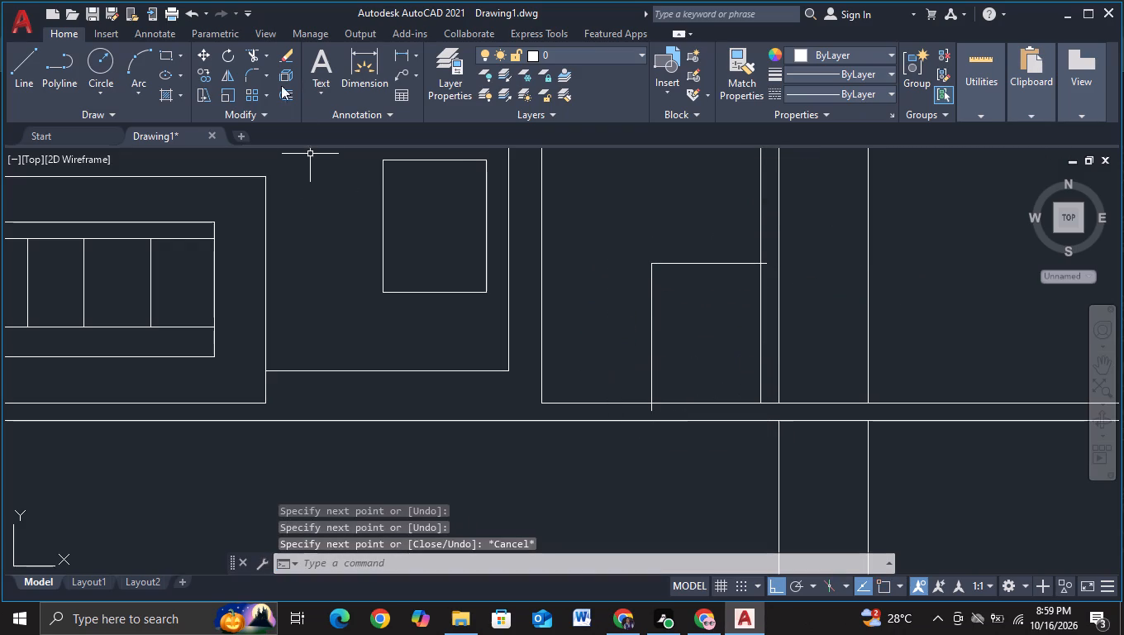
Trim the door outline's ends where they pass the wall's right edge and the base line.
left_click(250, 57)
left_click(764, 265)
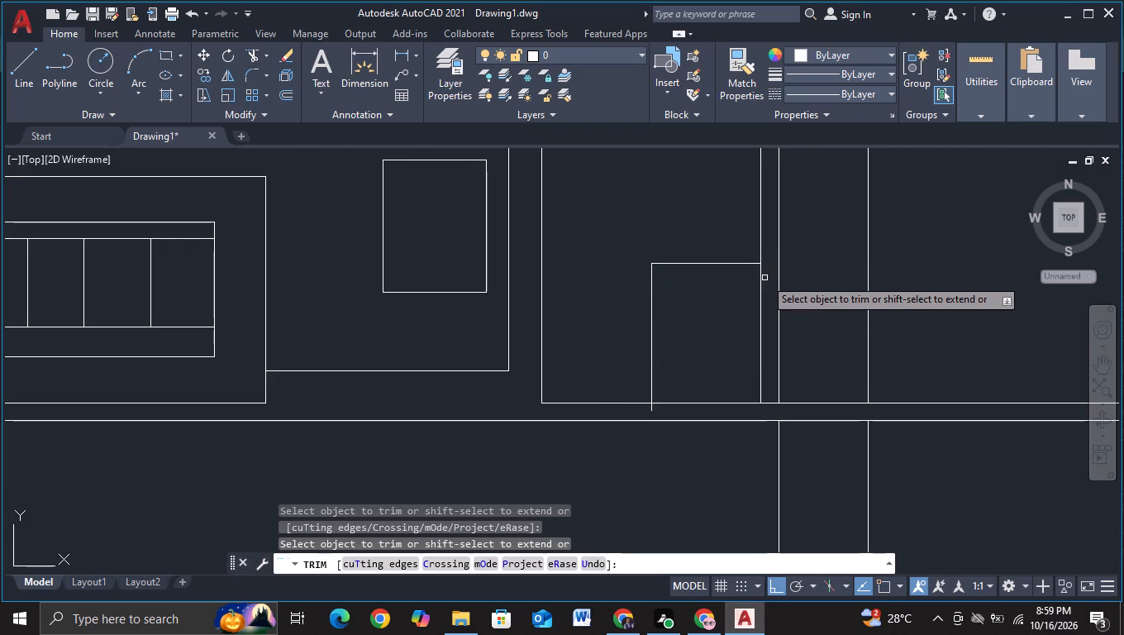
left_click(654, 411)
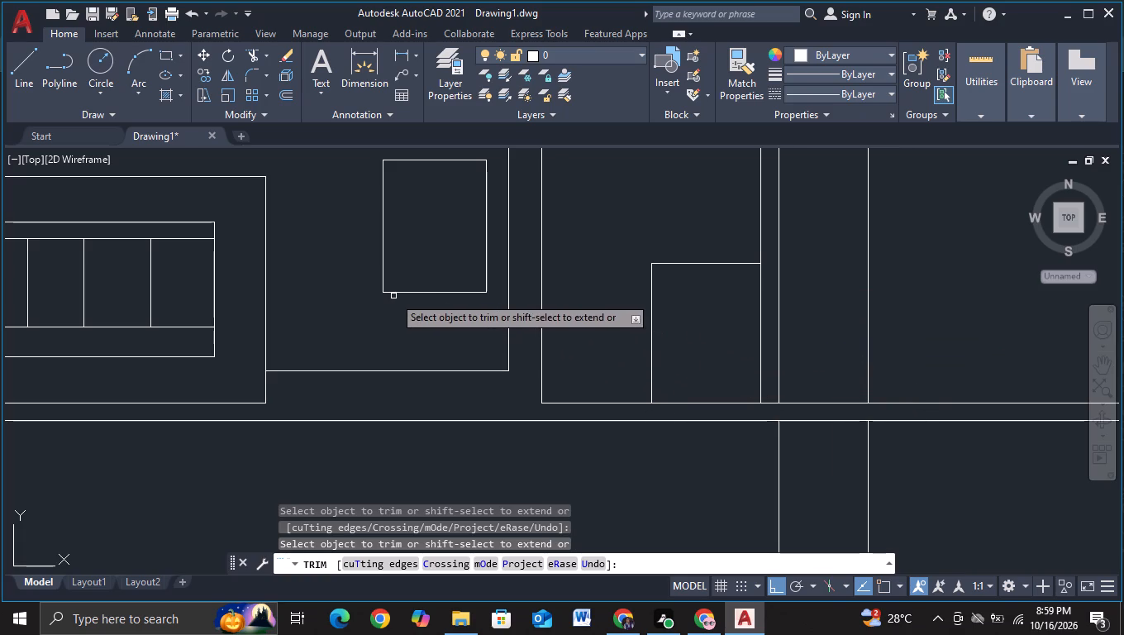
scroll(450, 289, "down", 1)
middle_click_drag(524, 306, 525, 308)
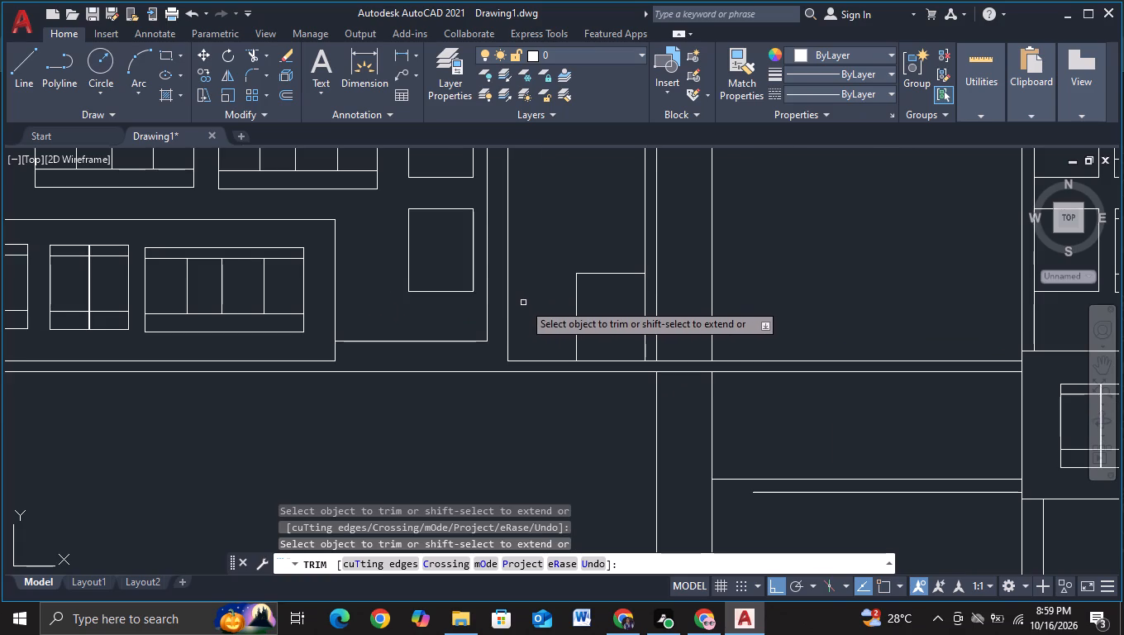
middle_click_drag(525, 308, 545, 332)
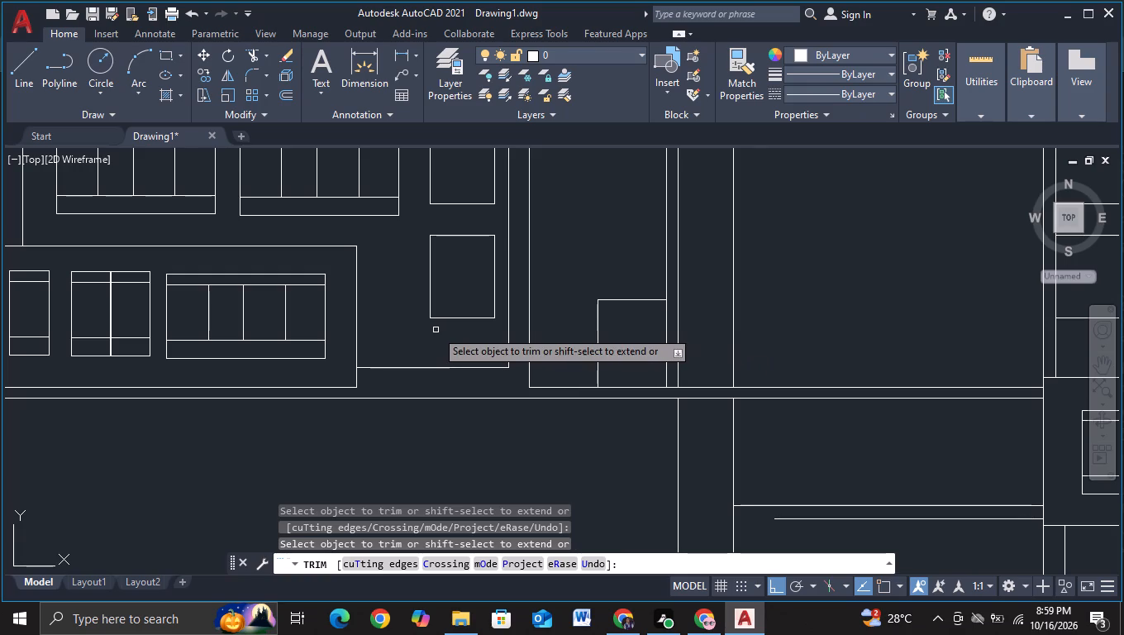
key("Escape")
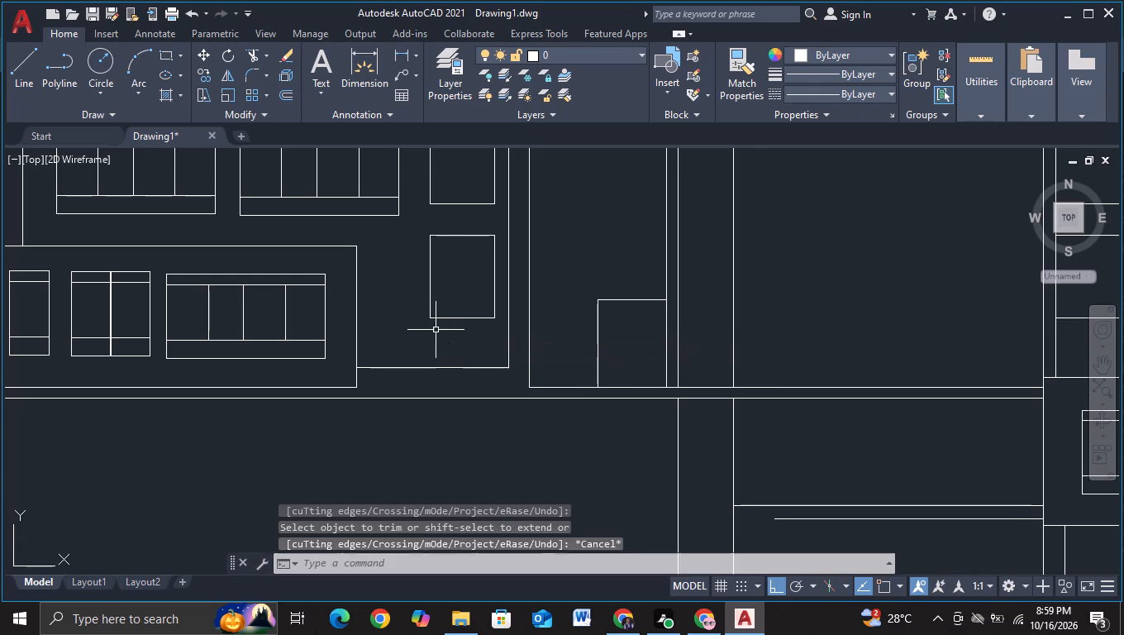
Draw a horizontal line just below the windowed block's bottom edge, from inside the lower left block to past the bridge support's edge.
left_click(26, 78)
scroll(387, 364, "up", 1)
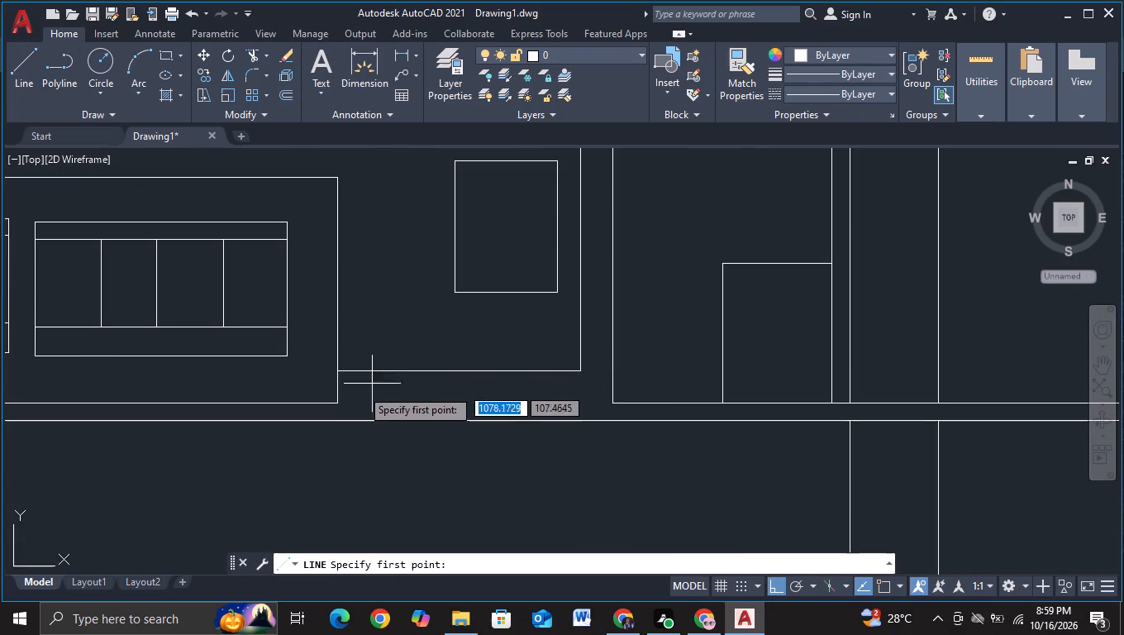
left_click(326, 389)
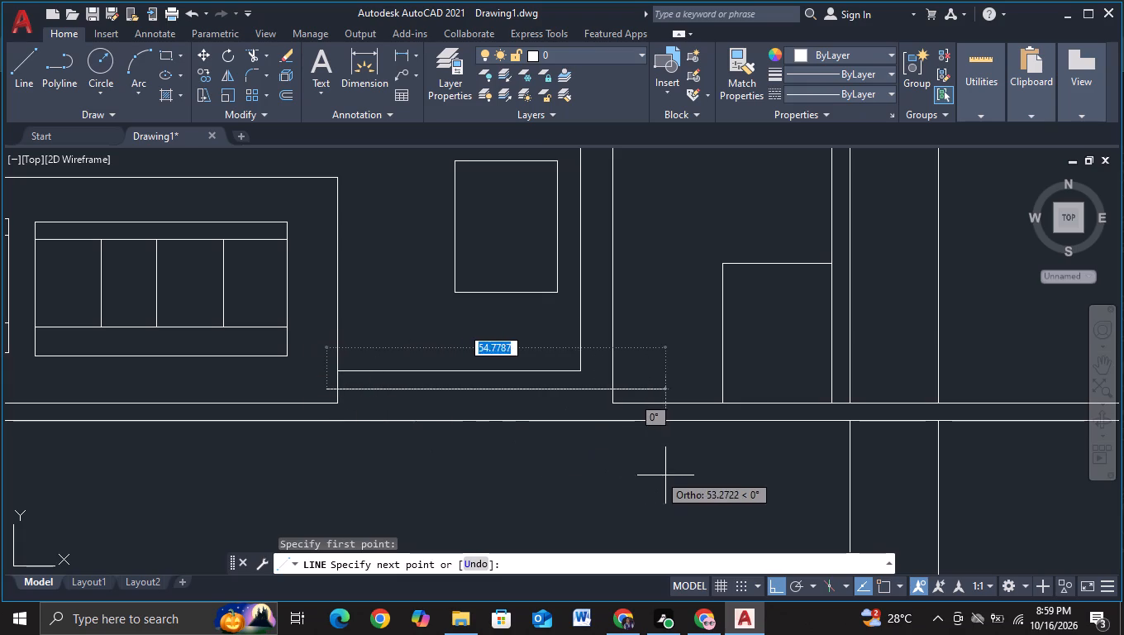
left_click(878, 482)
key("Escape")
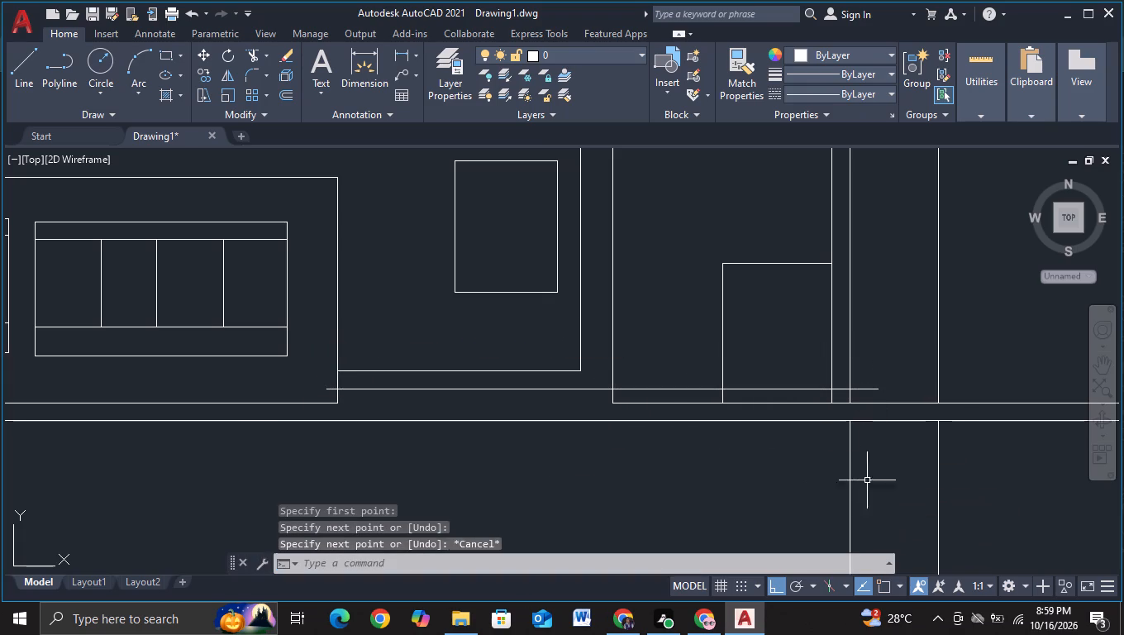
Draw a horizontal line about 85 units long from the lower left block's bottom corner to the bridge support's edge.
left_click(12, 79)
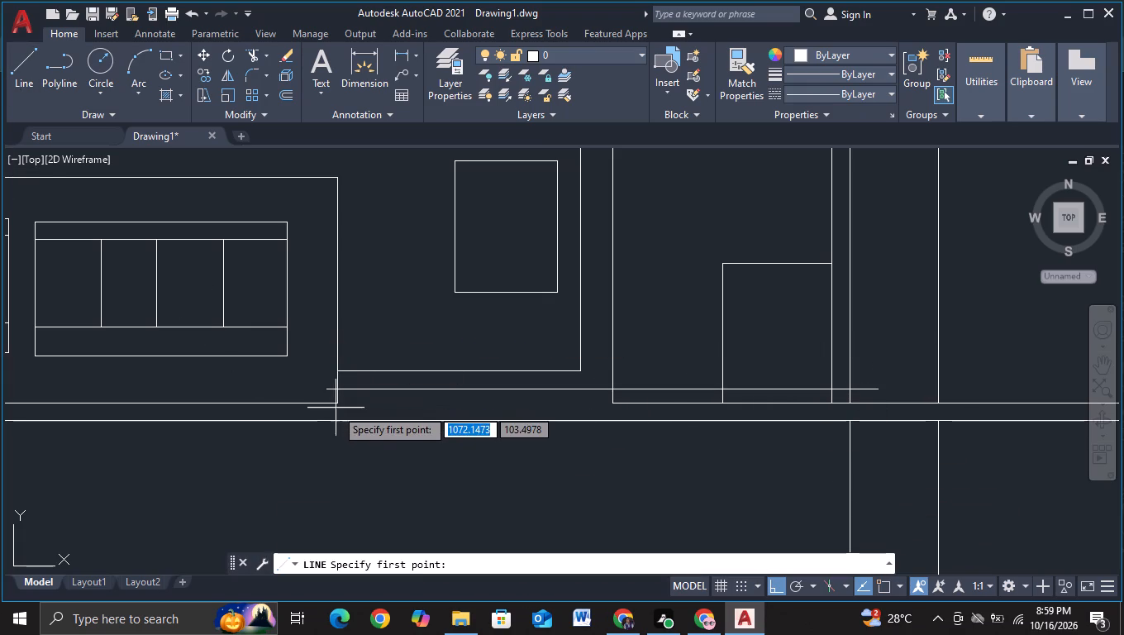
key("F3")
left_click(337, 405)
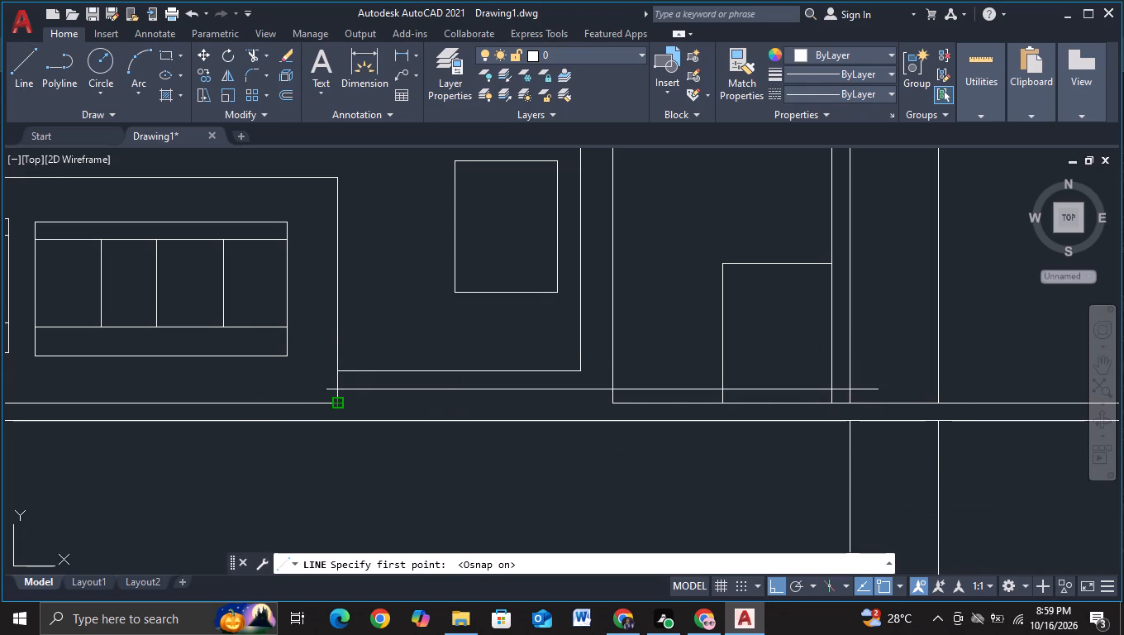
left_click(851, 402)
key("Escape")
Draw a horizontal line level with the windowed block's bottom edge, from the lower left block's side to past the bridge support's edge.
left_click(26, 80)
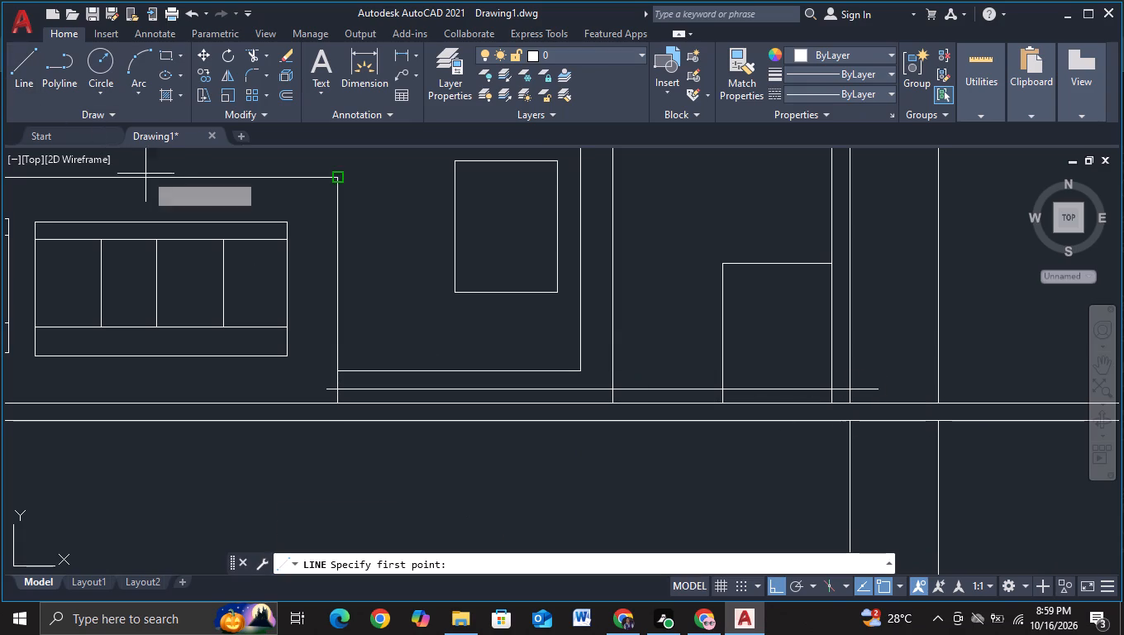
left_click(331, 360)
left_click(893, 377)
key("Escape")
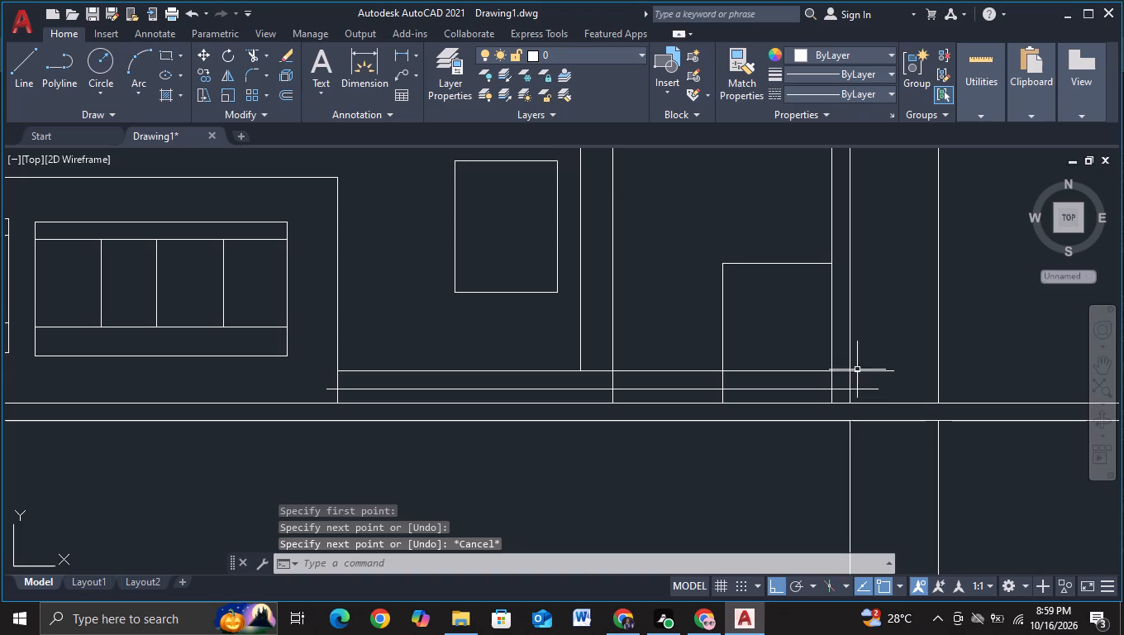
Trim the two upper step lines' overhanging ends and the door's left side where it crosses the step band.
left_click(254, 56)
scroll(791, 284, "down", 1)
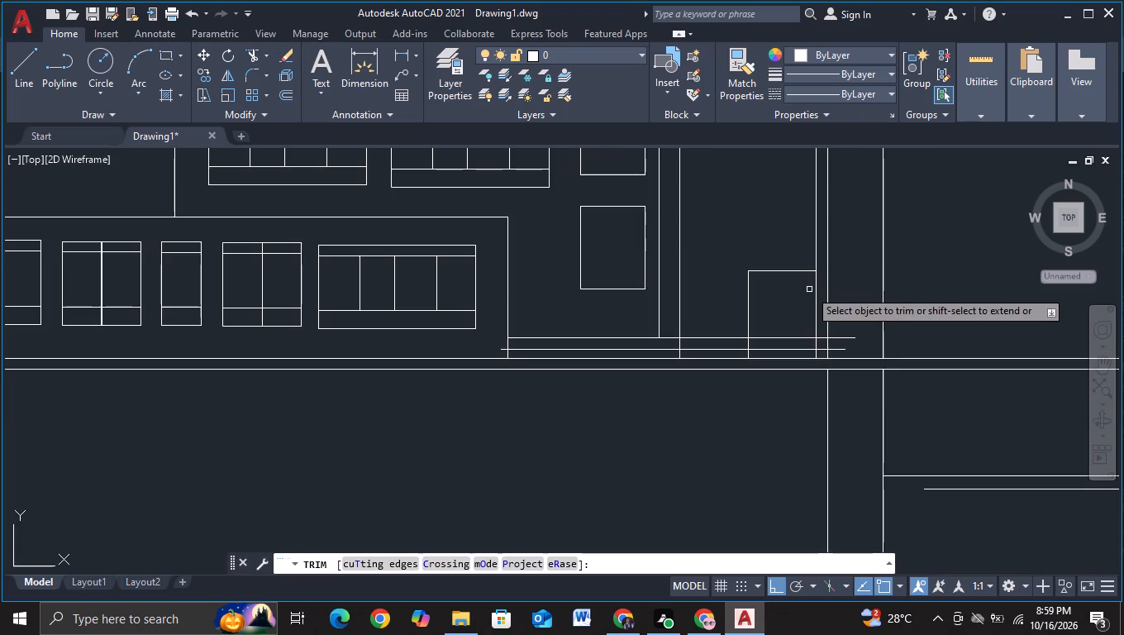
left_click(822, 351)
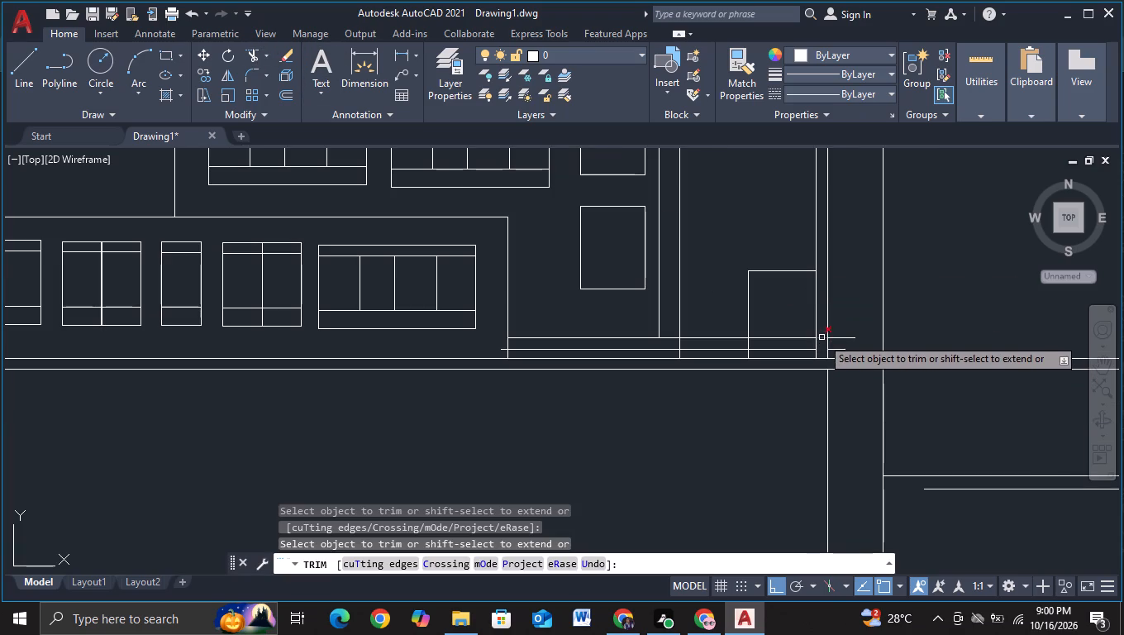
left_click(822, 337)
left_click_drag(836, 332, 837, 354)
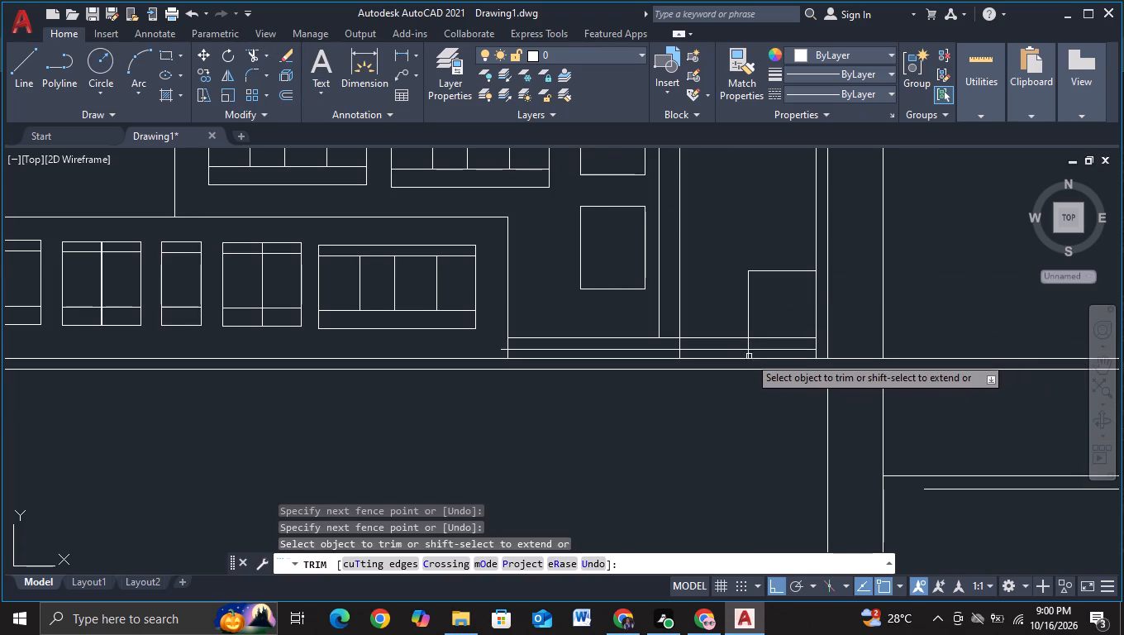
left_click(747, 346)
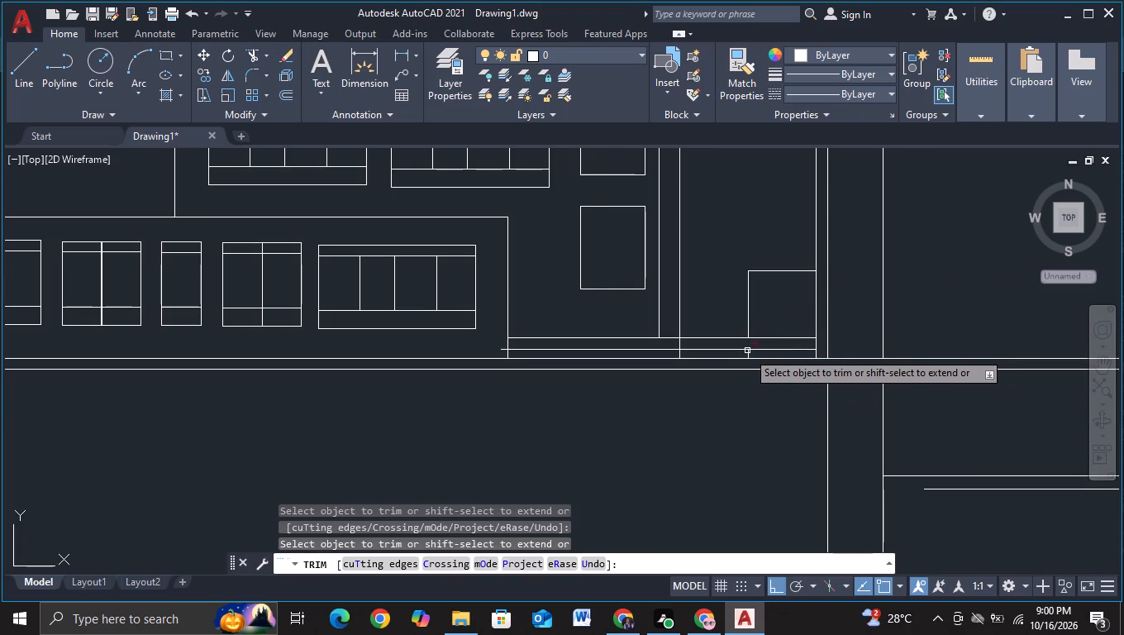
left_click(747, 356)
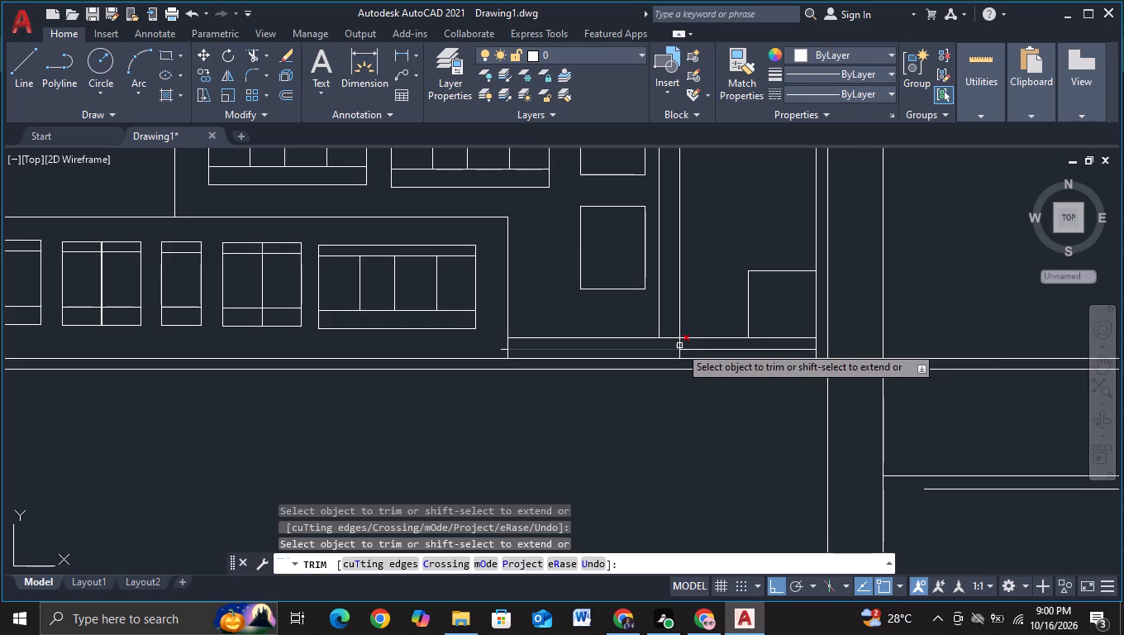
left_click(502, 350)
Trim the narrow wall's left edge where it runs down through the step band.
scroll(675, 392, "down", 1)
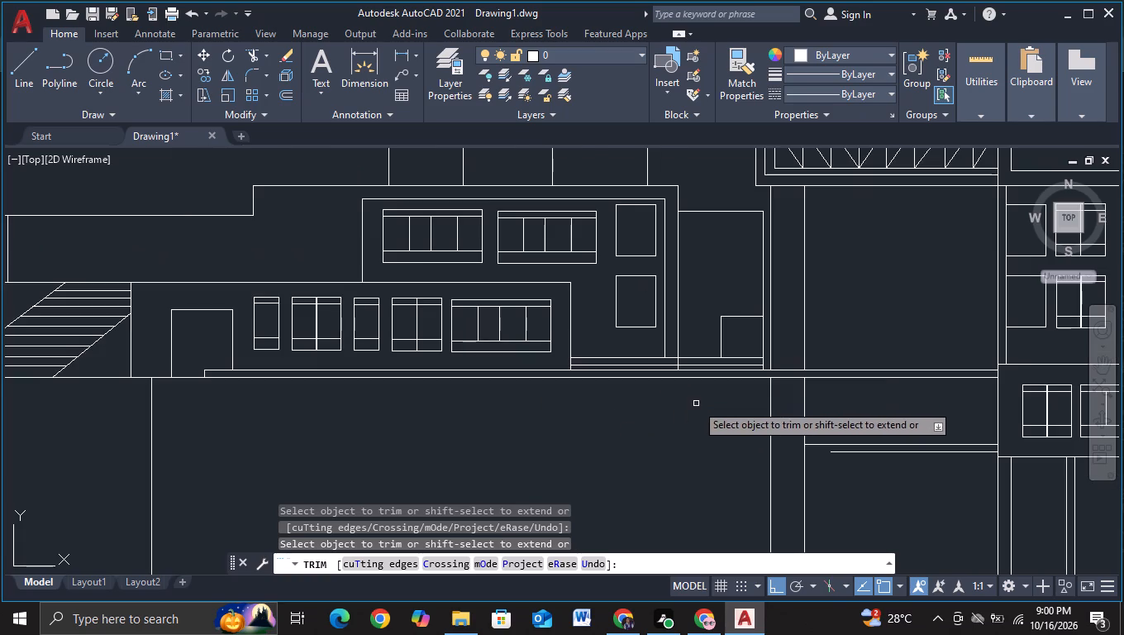
middle_click_drag(696, 403, 655, 401)
scroll(655, 392, "up", 1)
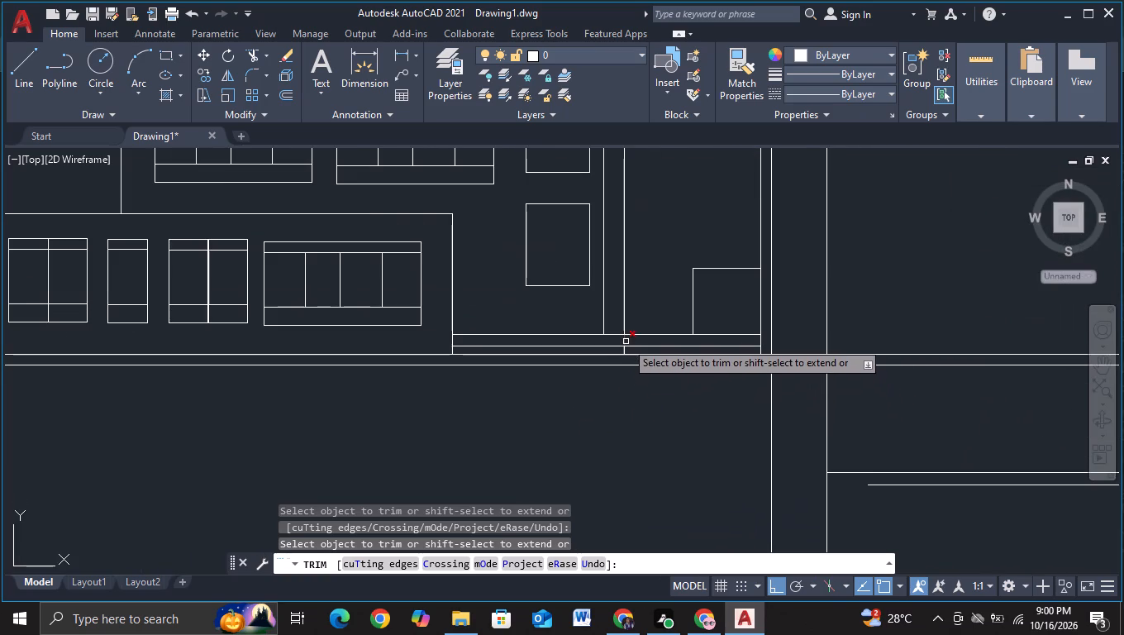
left_click(626, 341)
left_click(625, 349)
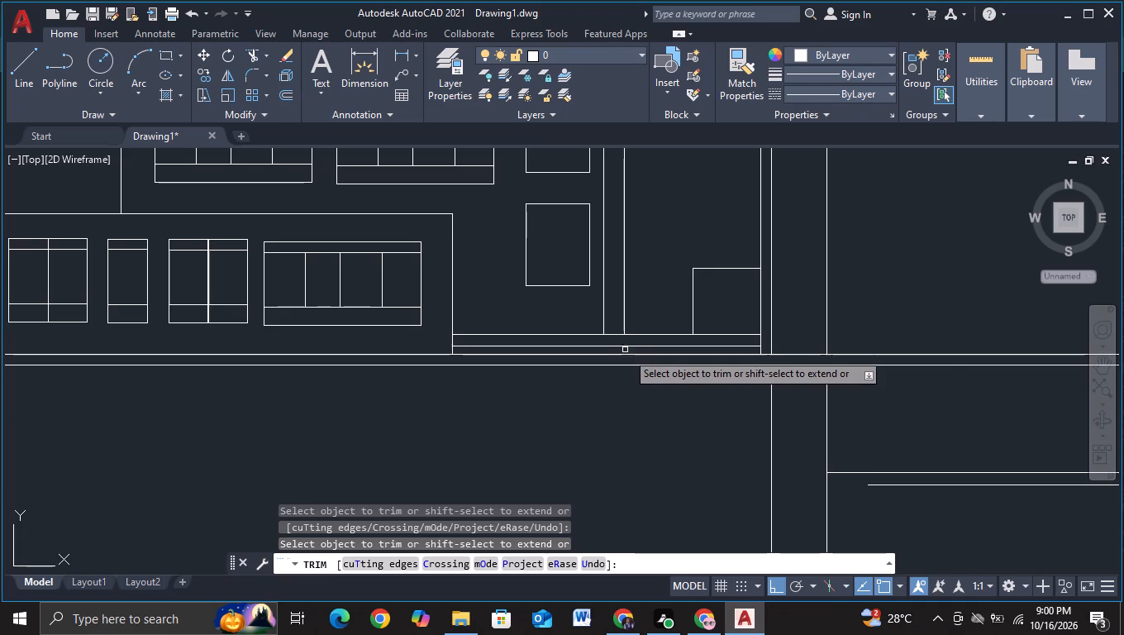
scroll(645, 375, "down", 1)
middle_click_drag(652, 399, 652, 367)
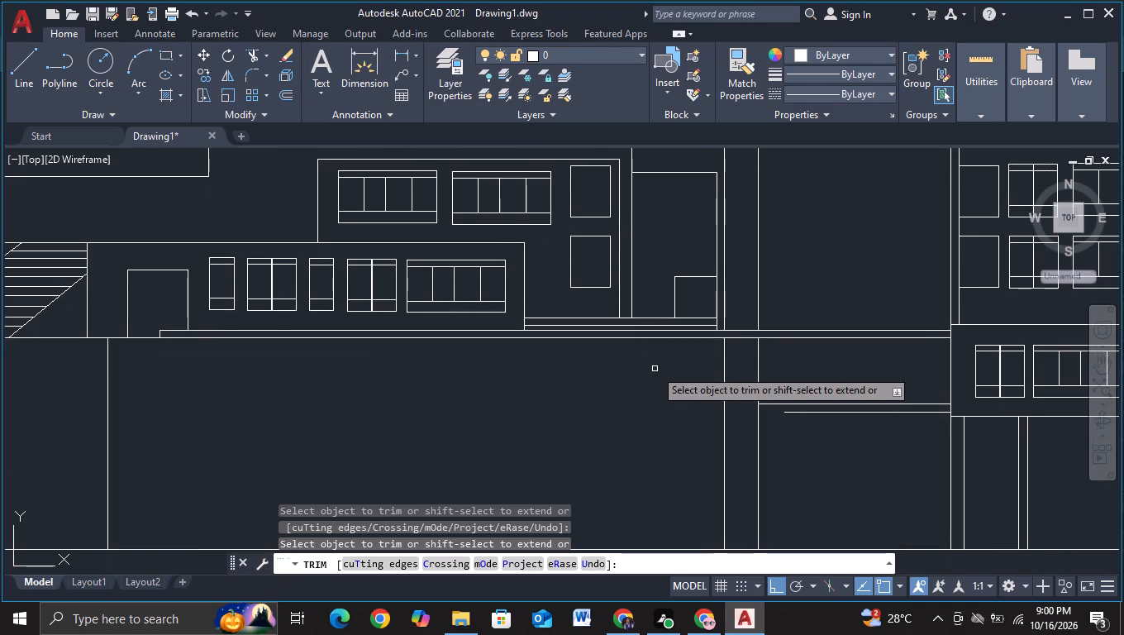
key("Escape")
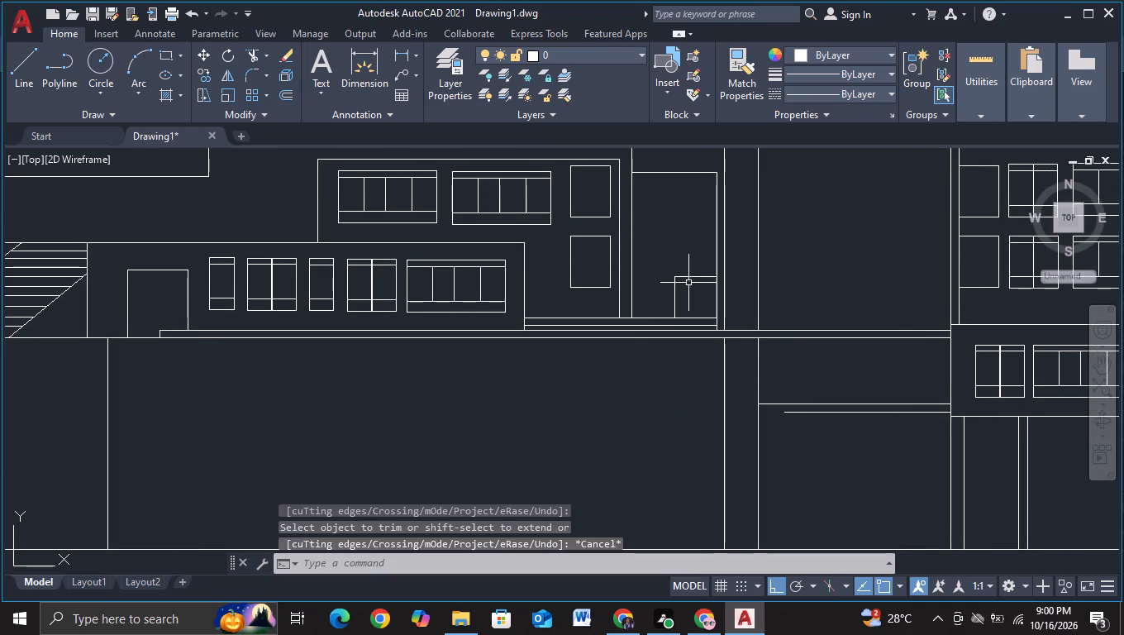
Move the top line of the door beside the bridge support straight up to make the door taller.
left_click(689, 278)
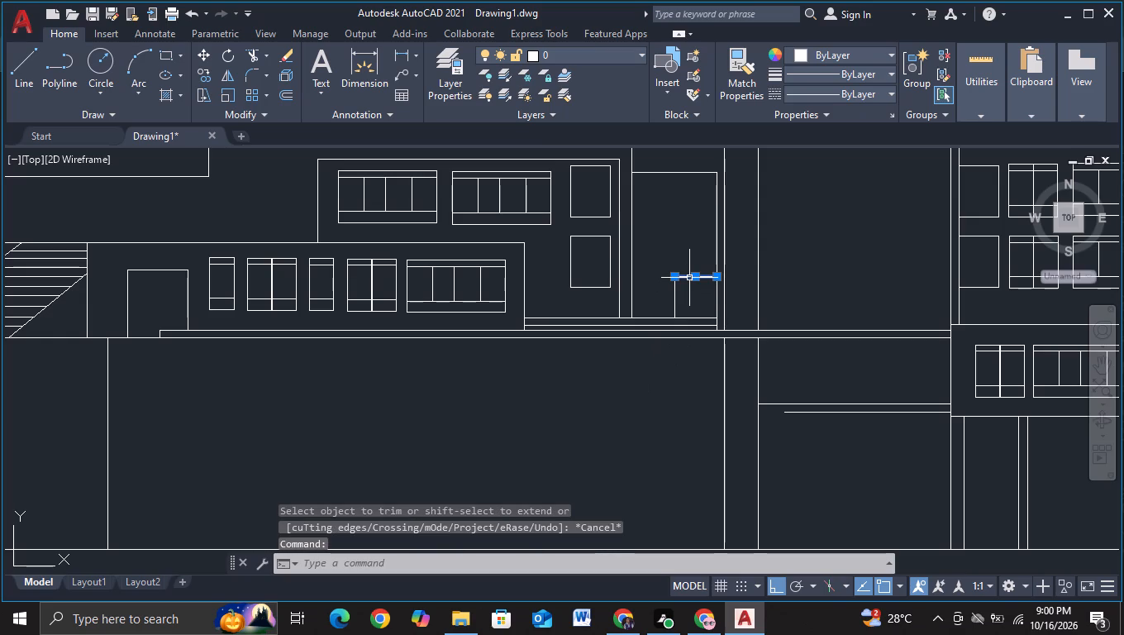
key("m")
left_click(723, 316)
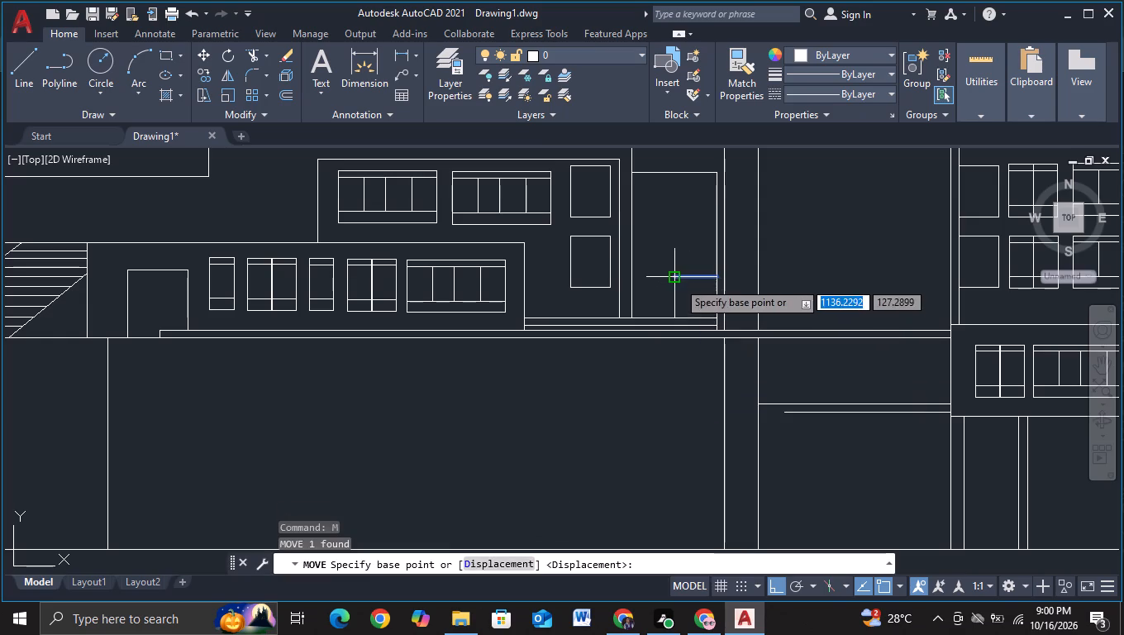
left_click(692, 277)
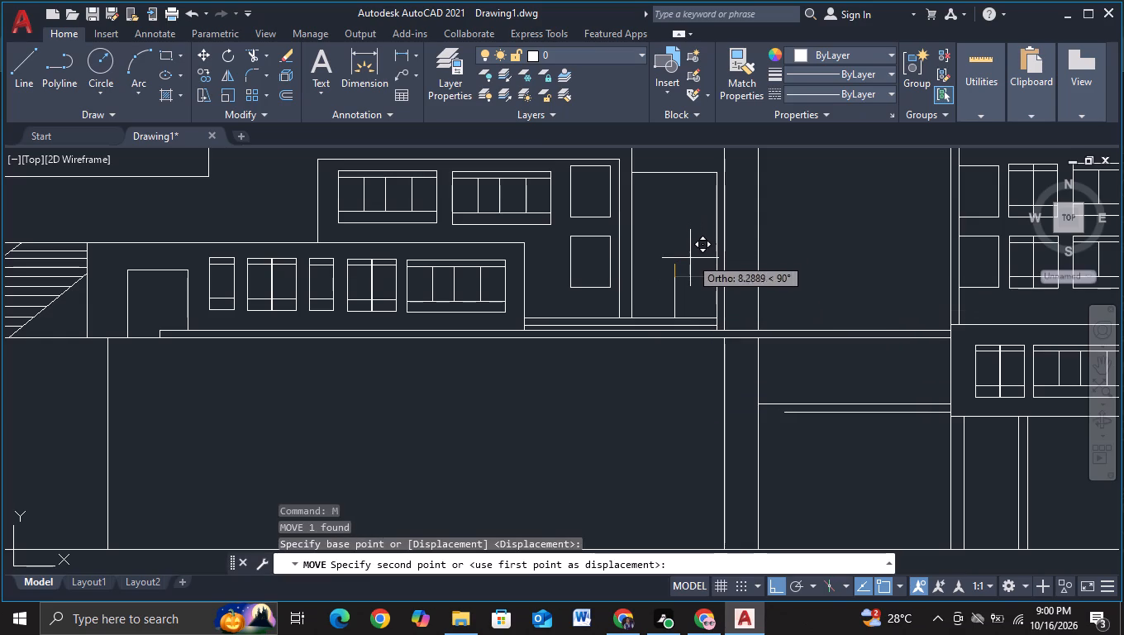
scroll(690, 269, "up", 1)
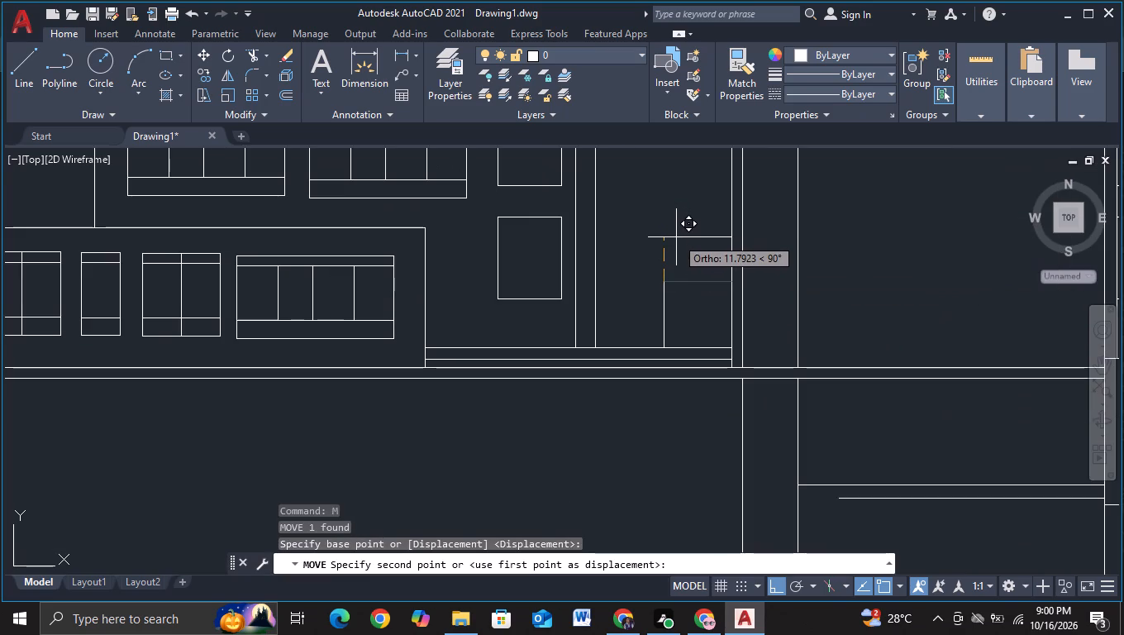
key("F3")
scroll(676, 237, "up", 2)
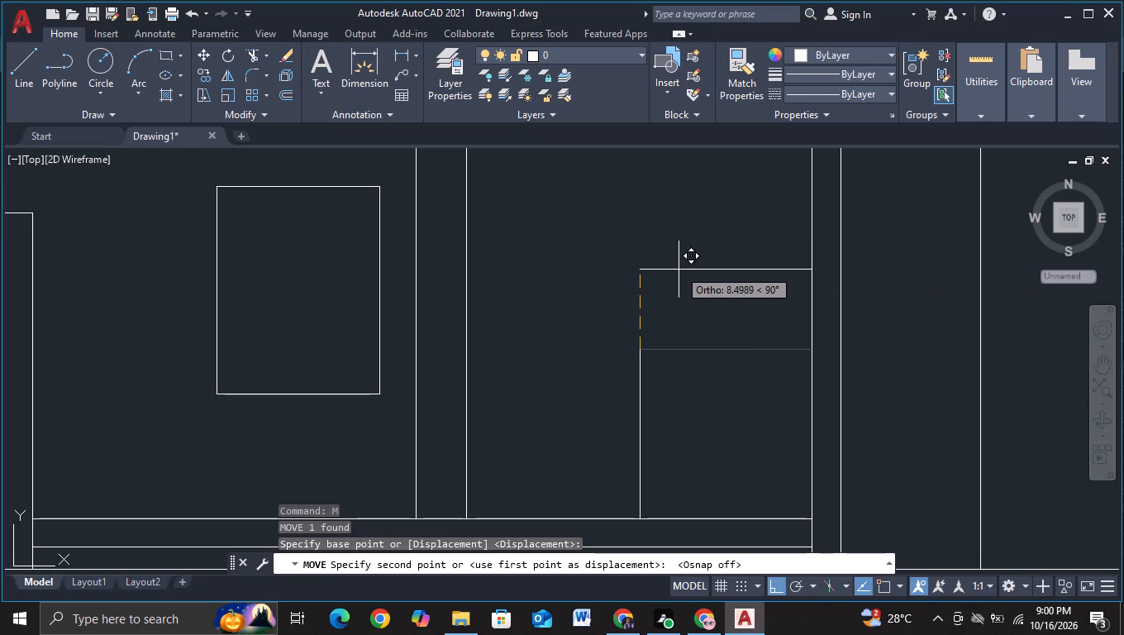
left_click(679, 282)
key("Escape")
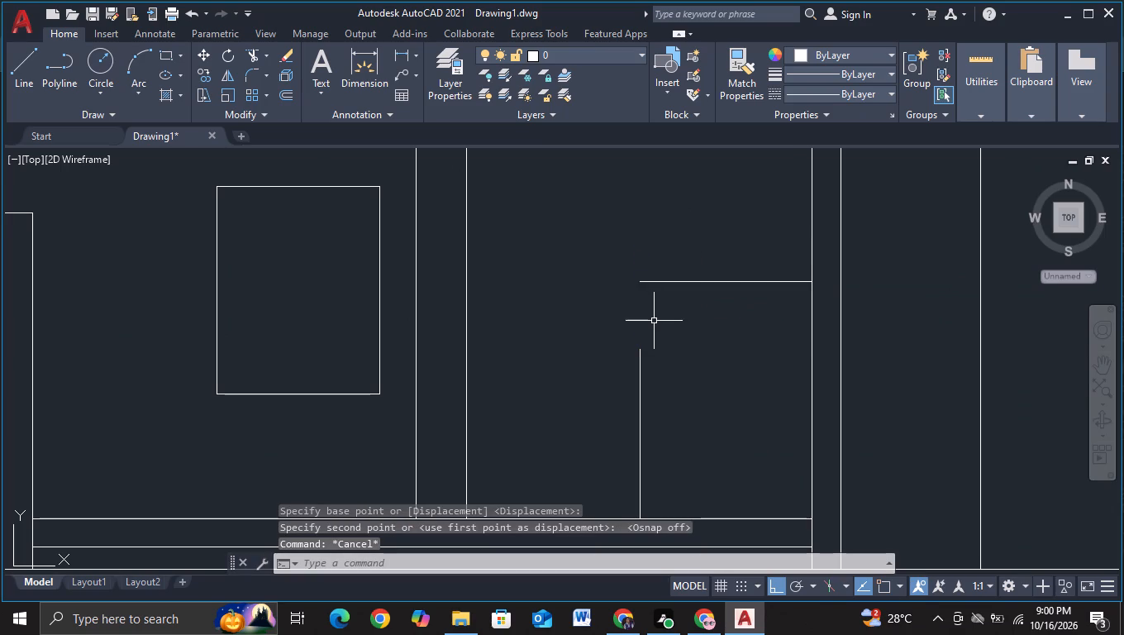
Extend the door's left side up to the raised top line.
key("e")
left_click(681, 370)
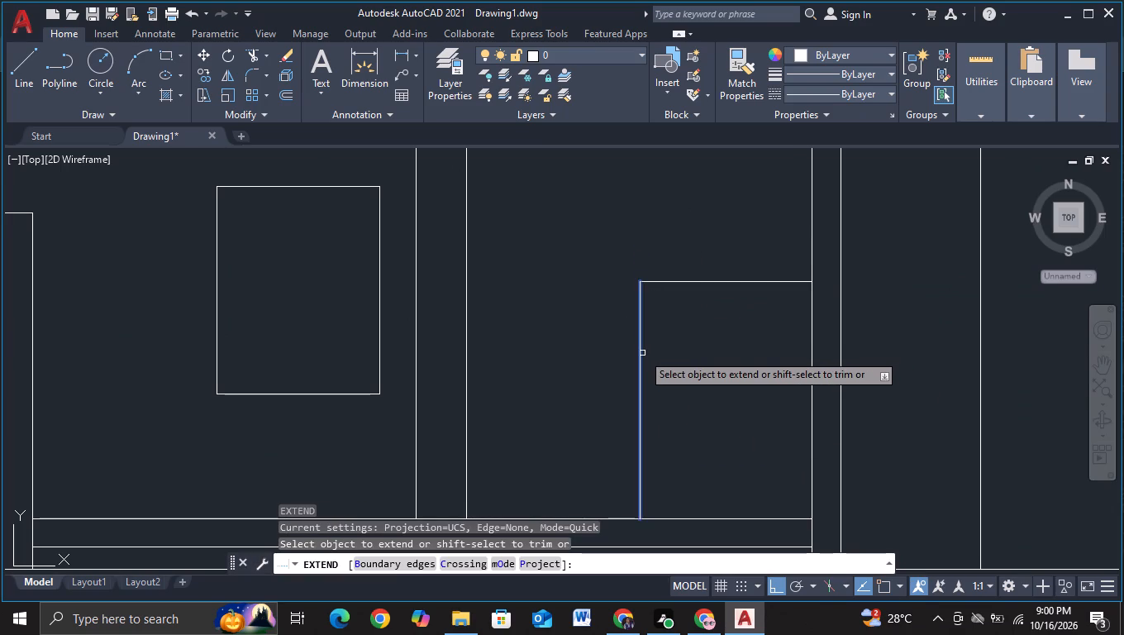
left_click(642, 353)
scroll(686, 361, "down", 1)
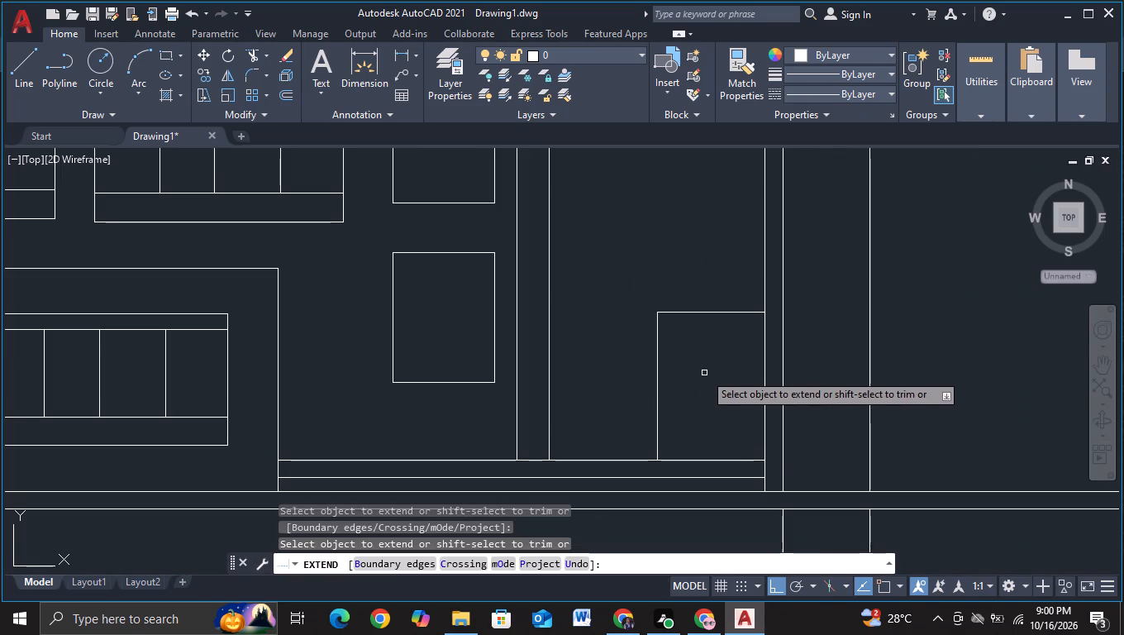
key("Escape")
scroll(704, 373, "down", 1)
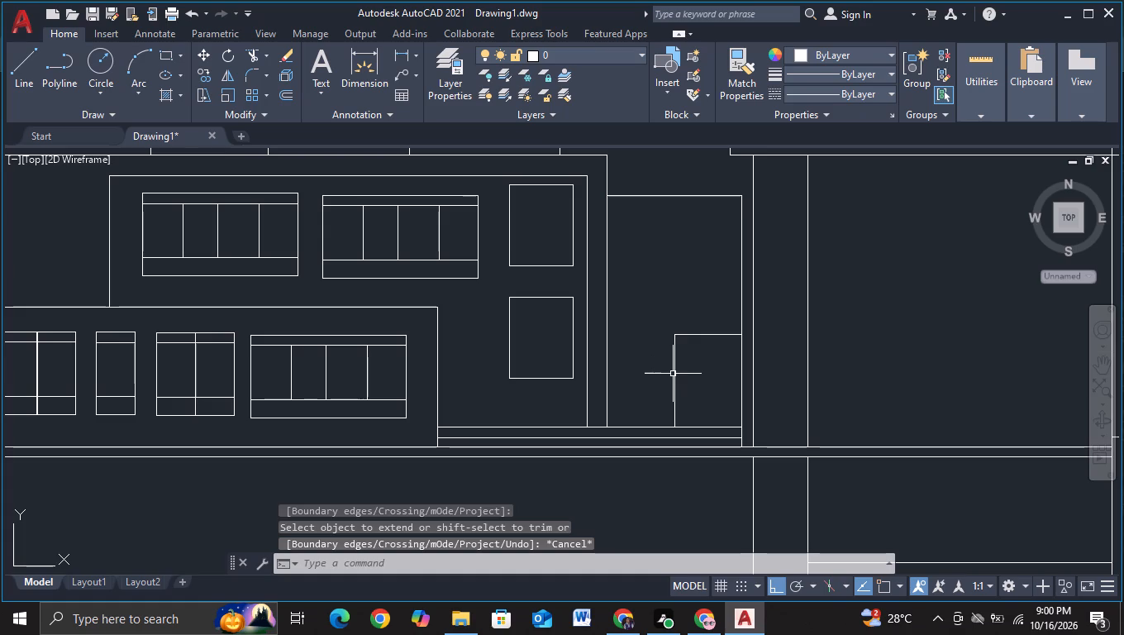
Copy the door's left side to the left, between the door and the narrow wall's left edge.
left_click(673, 374)
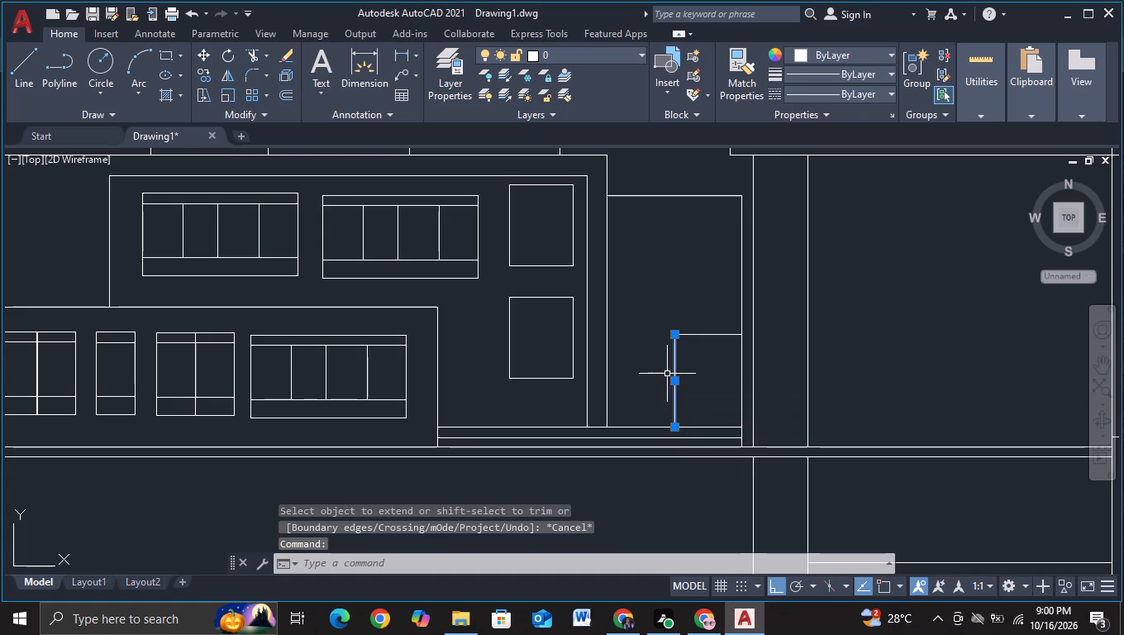
key("c")
left_click(707, 421)
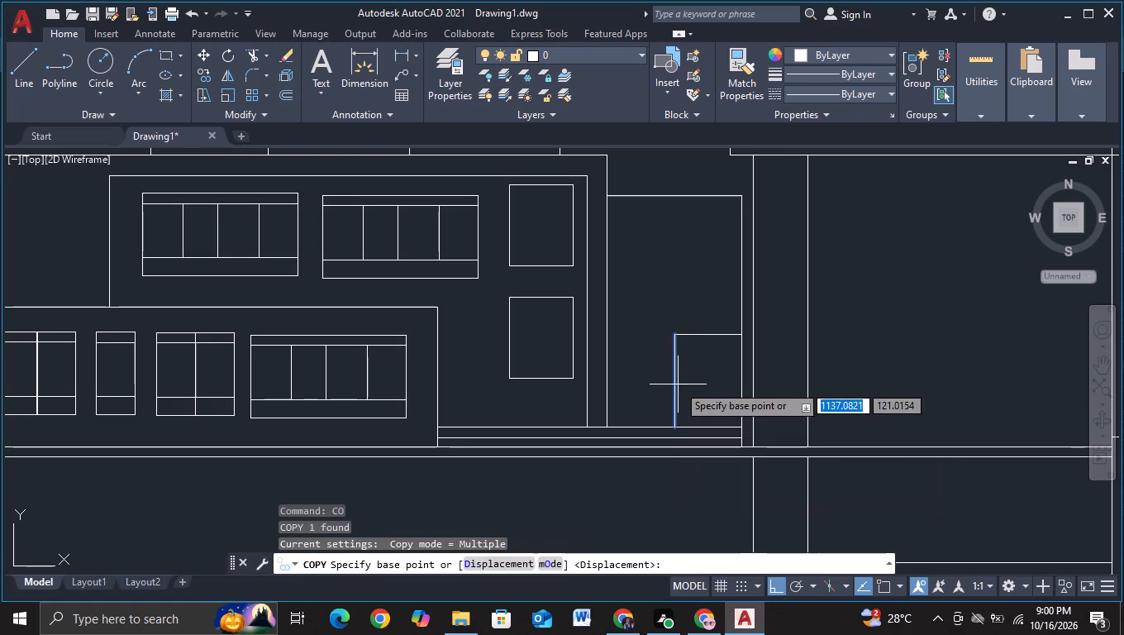
left_click(675, 382)
left_click(634, 379)
key("Escape")
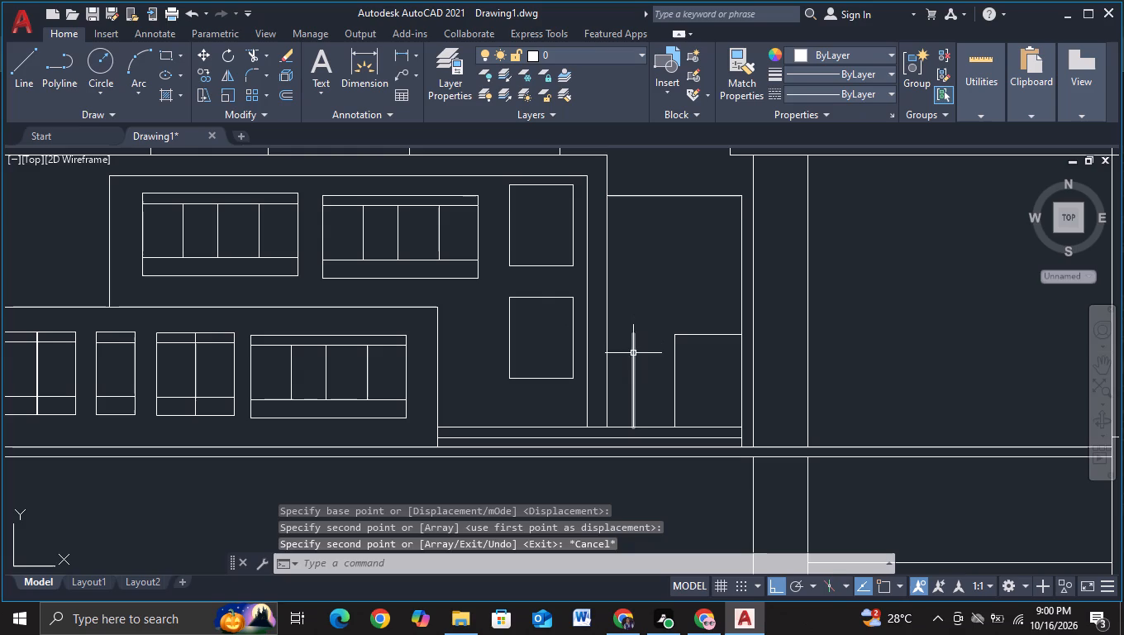
Draw a horizontal line about 8.6 units long from the copied line's top end leftward past the narrow wall's left edge.
left_click(20, 69)
scroll(645, 322, "up", 2)
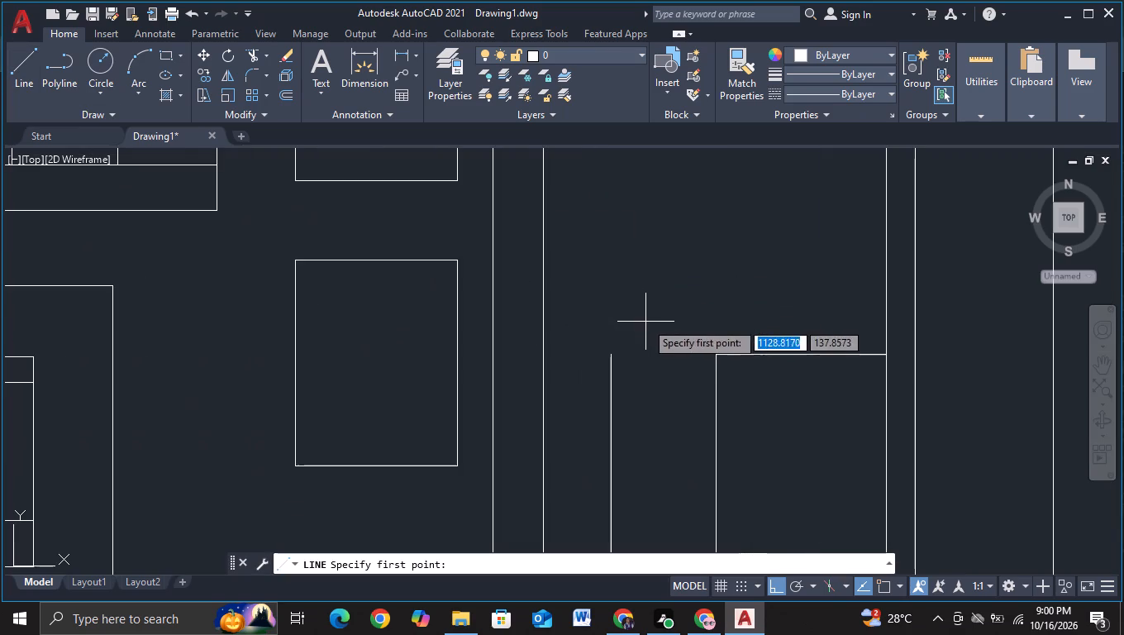
key("F3")
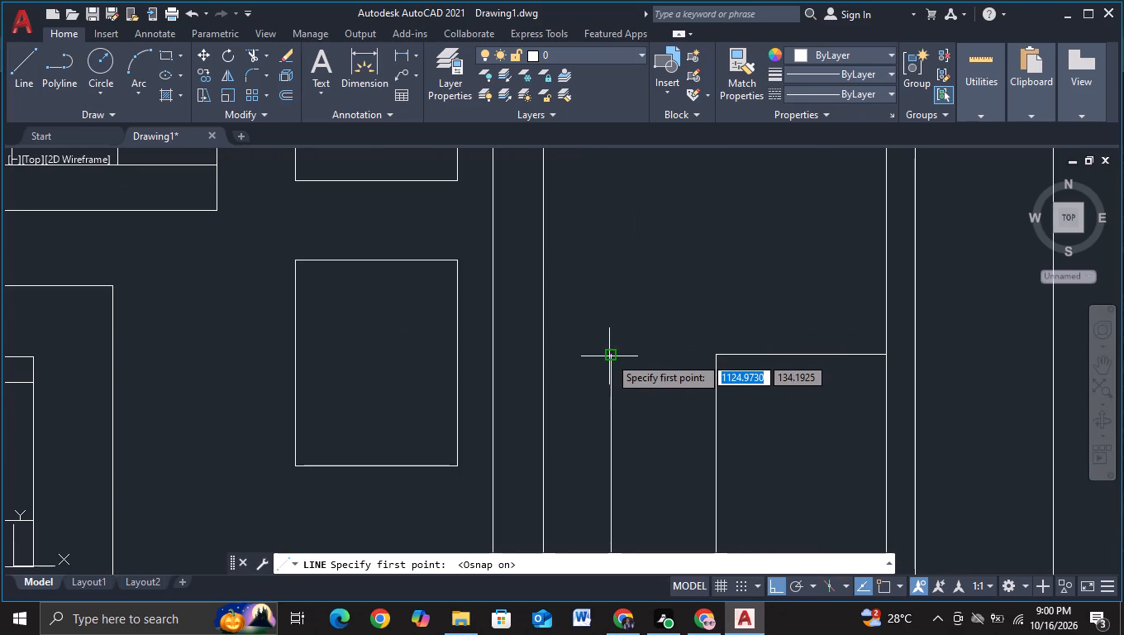
left_click(609, 356)
left_click(498, 341)
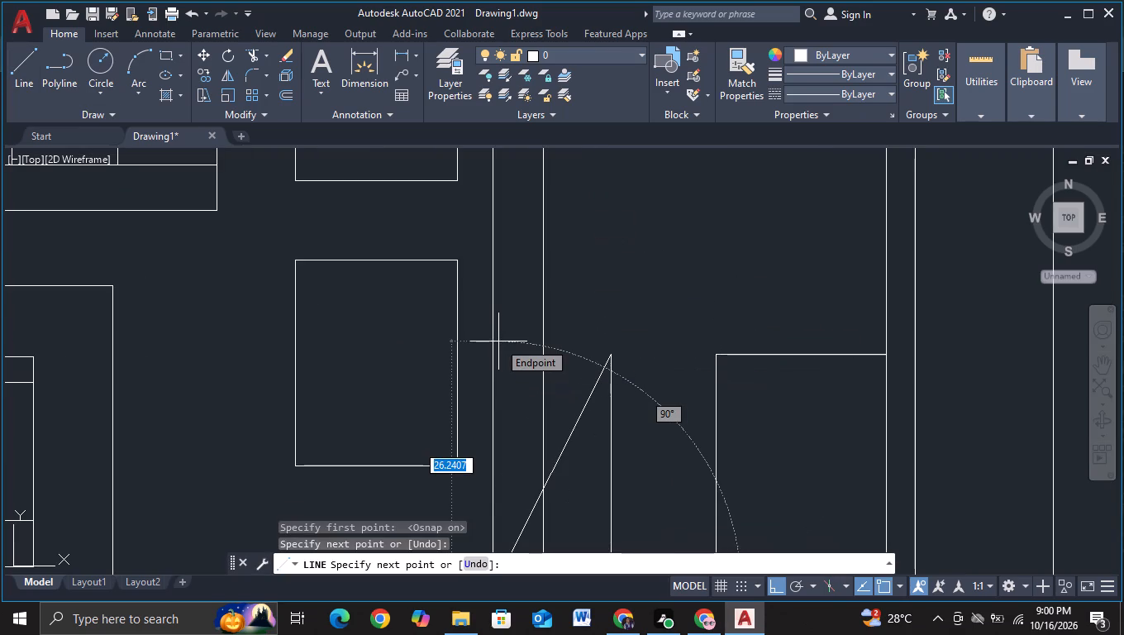
key("ctrl+z")
scroll(529, 346, "up", 2)
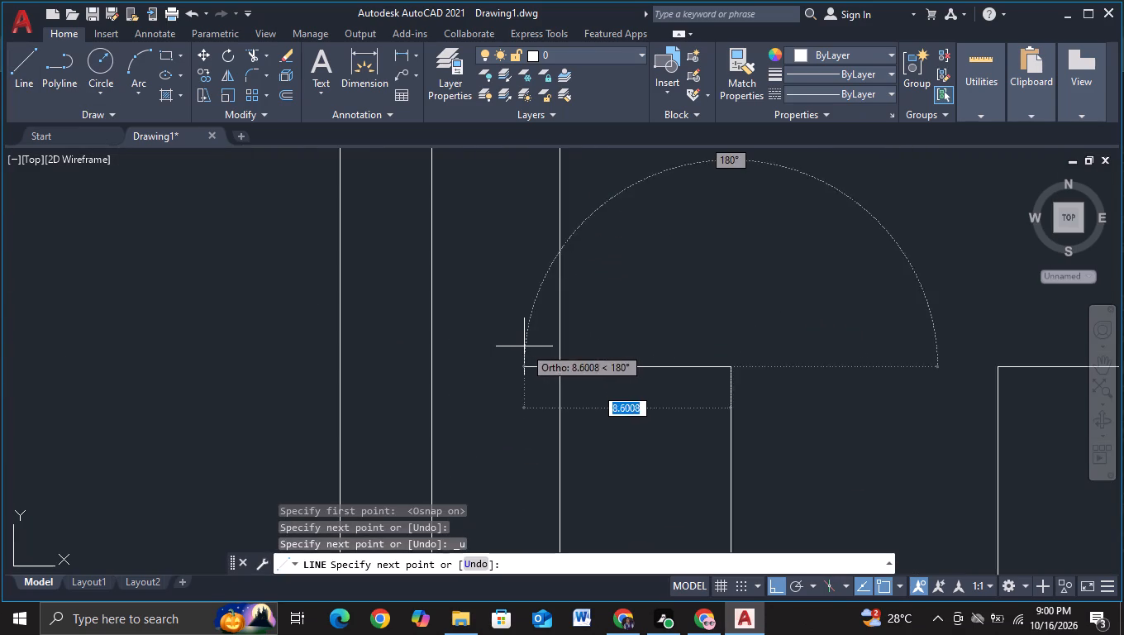
left_click(524, 346)
key("Escape")
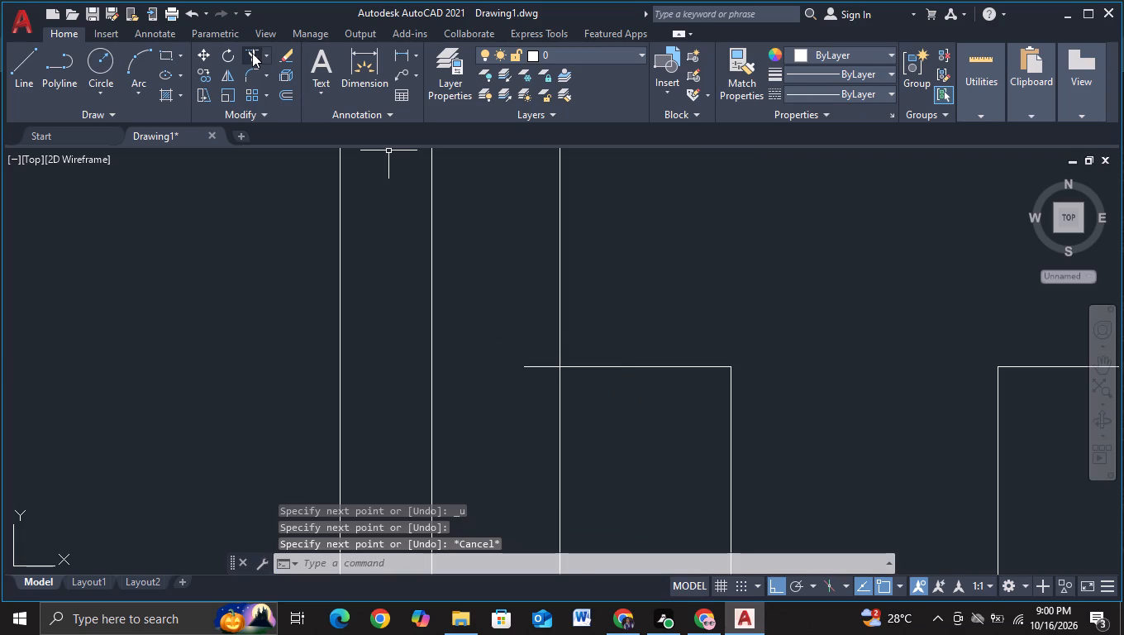
Trim the new horizontal line's end that overhangs the narrow wall's left edge.
left_click(252, 53)
left_click(545, 369)
scroll(613, 333, "down", 2)
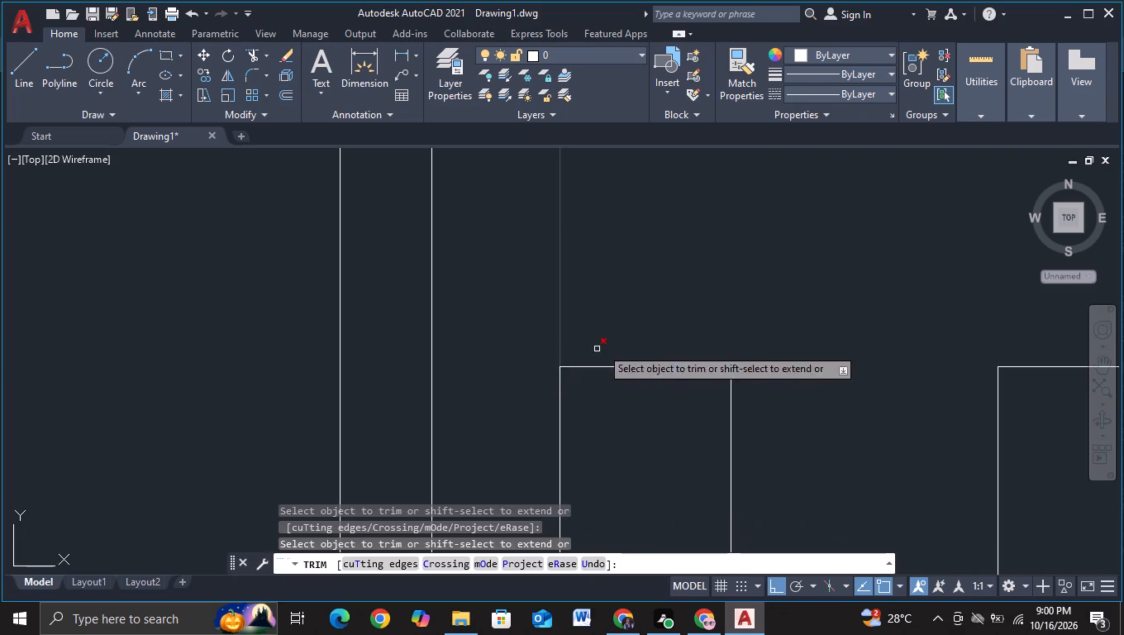
scroll(624, 317, "down", 1)
middle_click_drag(645, 311, 655, 252)
key("Escape")
Draw a line about 11 units right from the lower left block's top right corner, continuing vertically down to the step band.
scroll(681, 347, "down", 2)
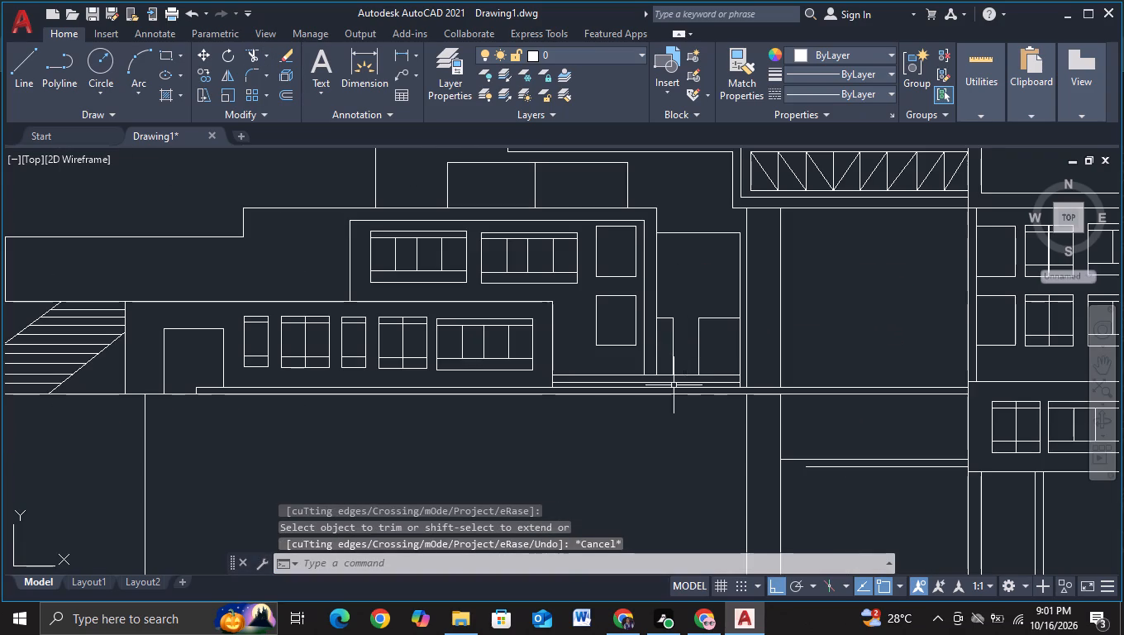
middle_click_drag(648, 443, 666, 390)
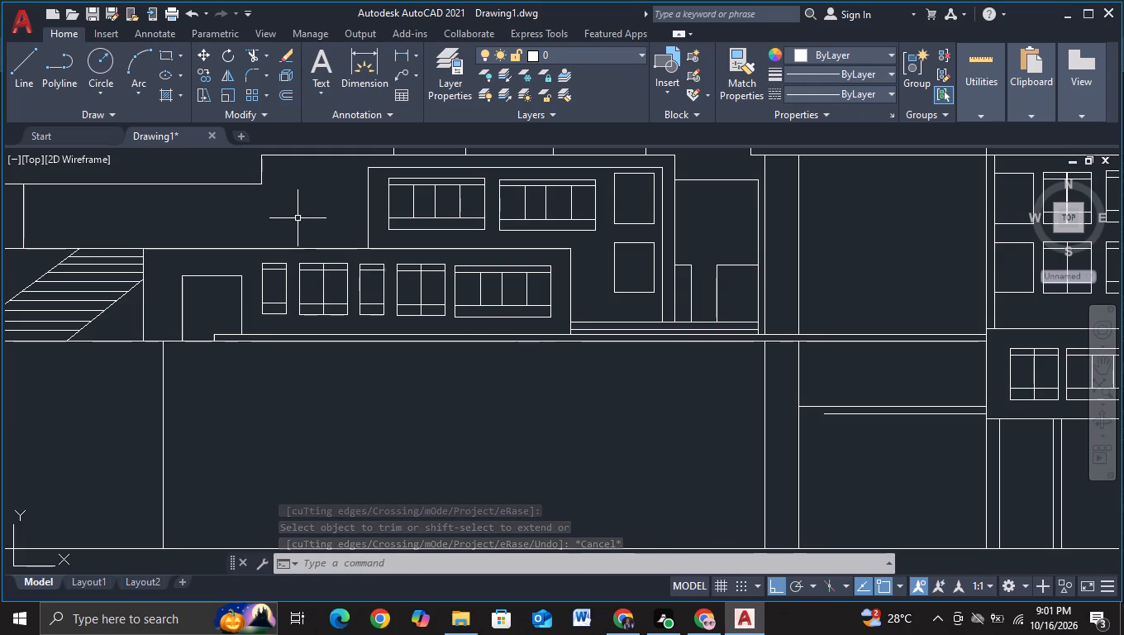
left_click(18, 70)
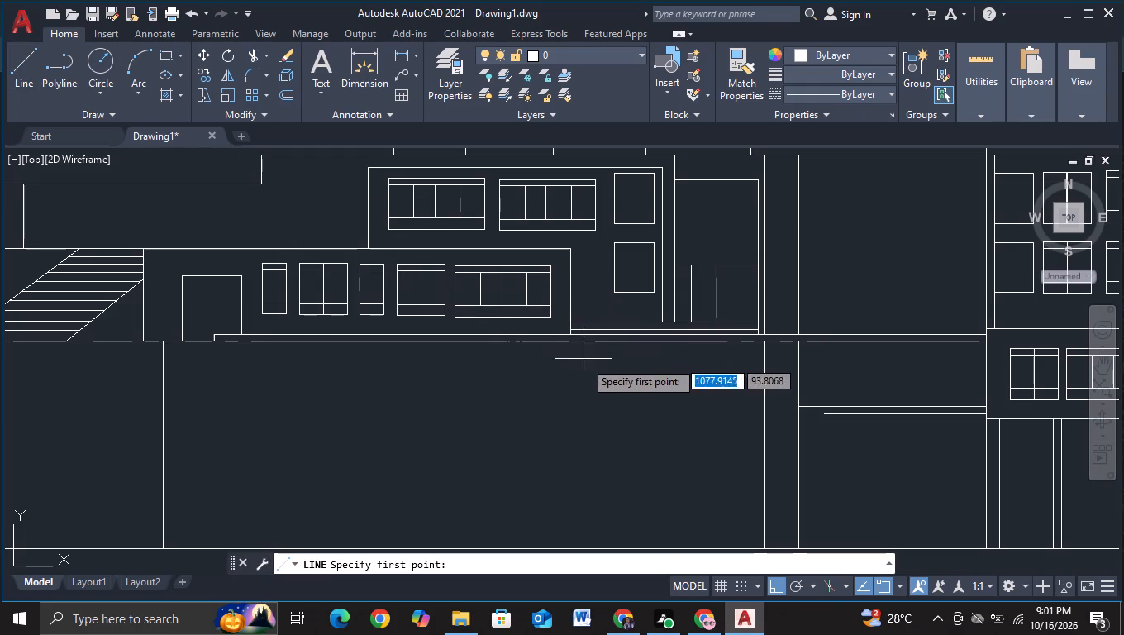
scroll(598, 283, "up", 2)
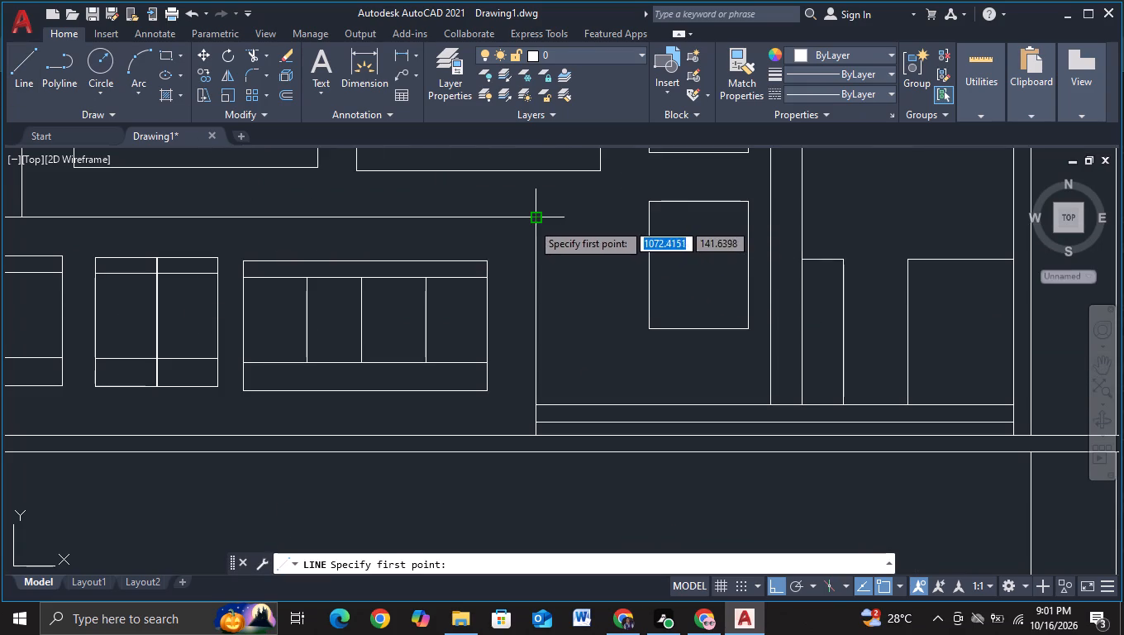
left_click(531, 222)
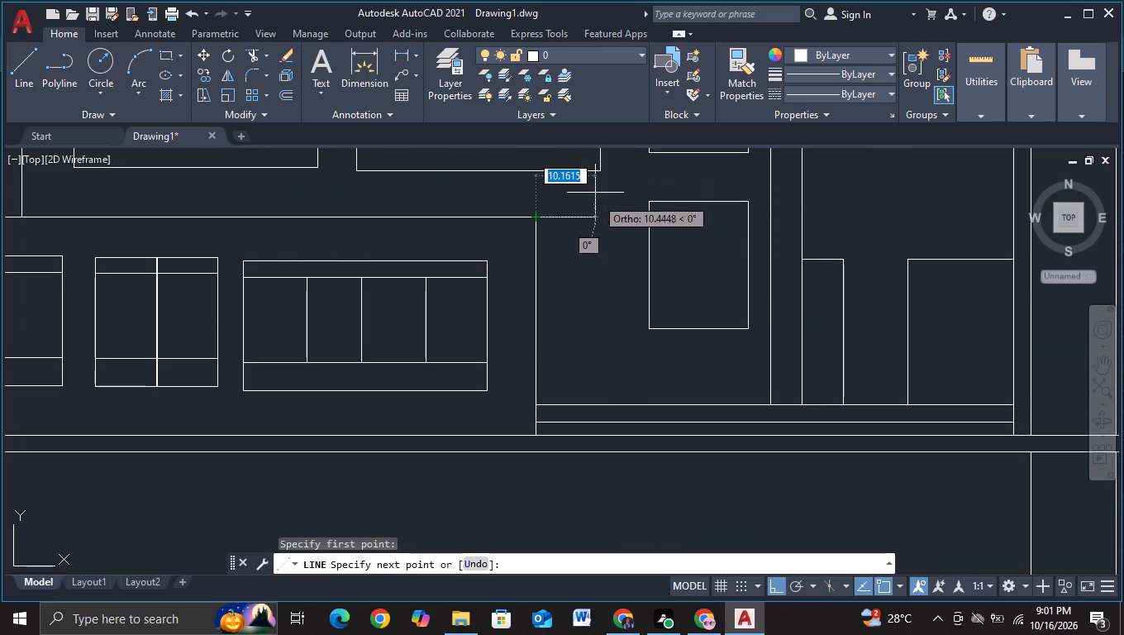
left_click(602, 219)
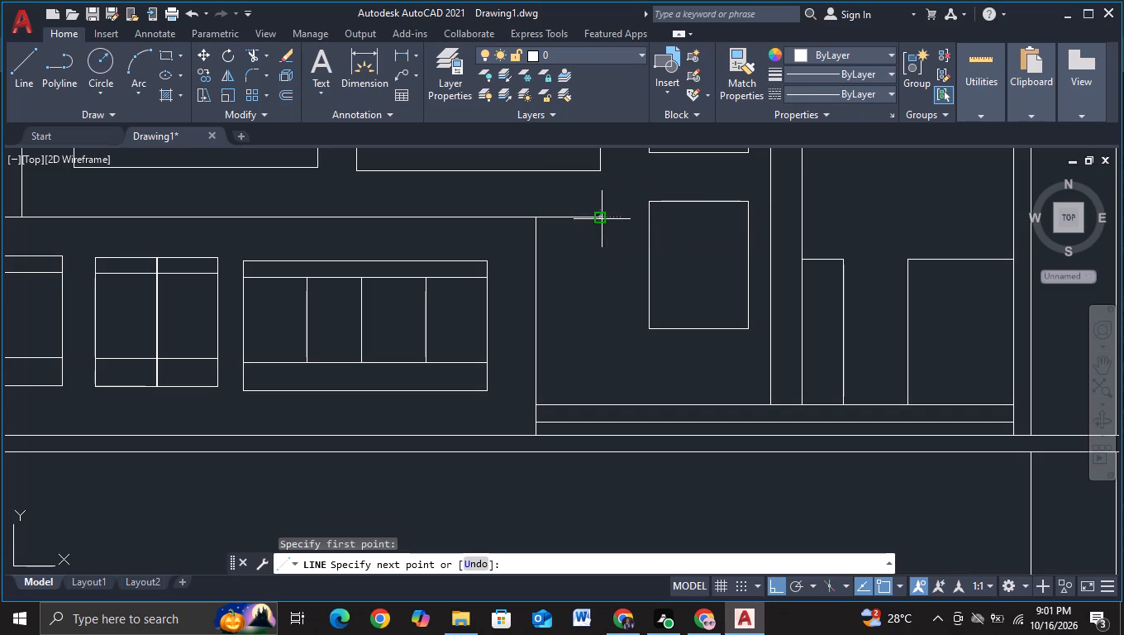
scroll(602, 418, "up", 2)
left_click(597, 406)
key("Escape")
scroll(564, 292, "down", 4)
middle_click_drag(565, 264, 564, 290)
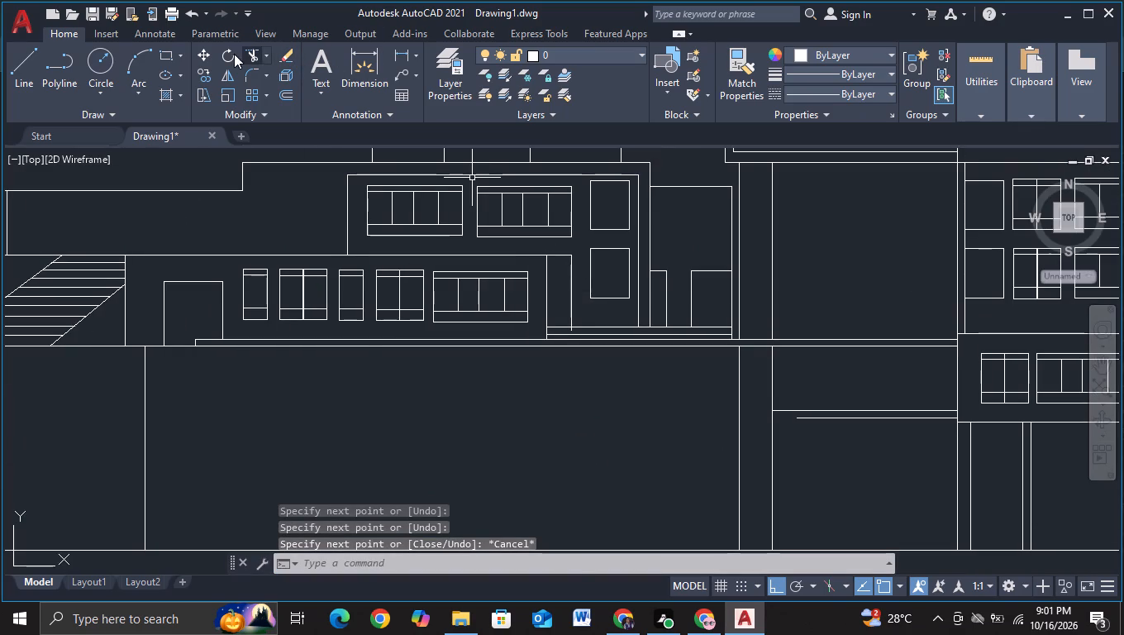
left_click(250, 59)
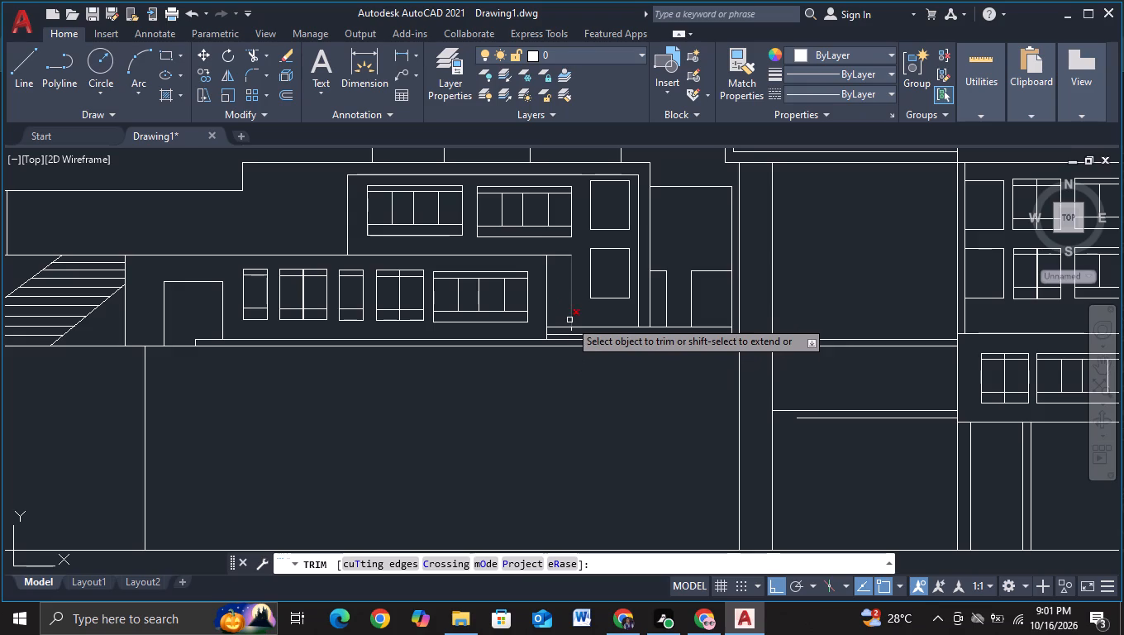
key("Escape")
Move the lower of the two plain rectangular windows straight down slightly.
left_click(585, 241)
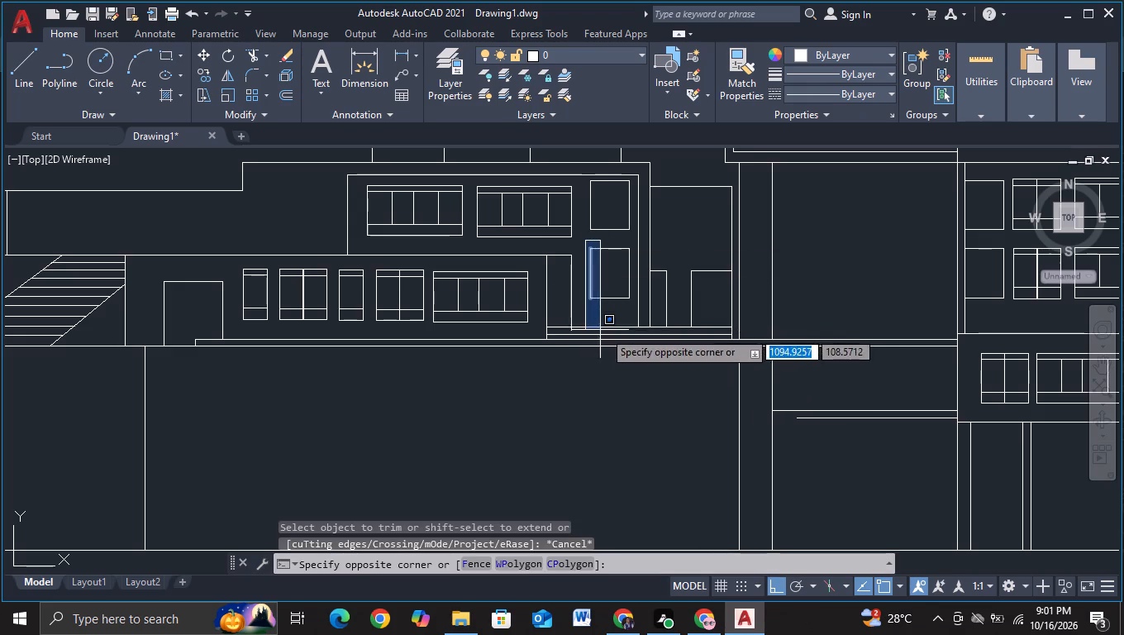
left_click(635, 305)
key("n")
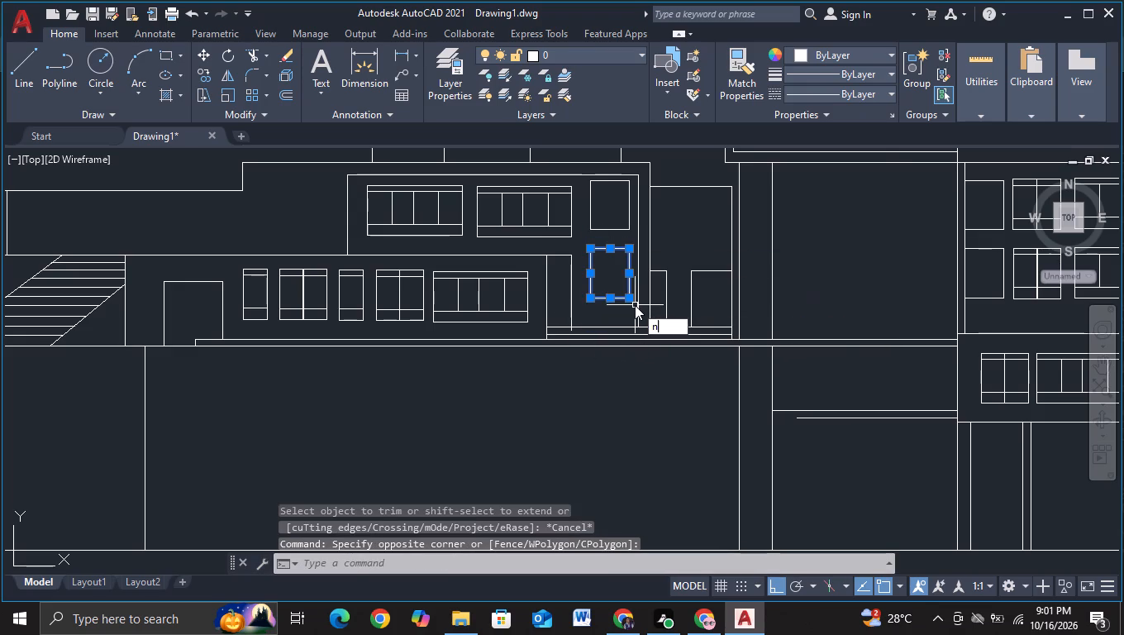
key("BackSpace")
key("m")
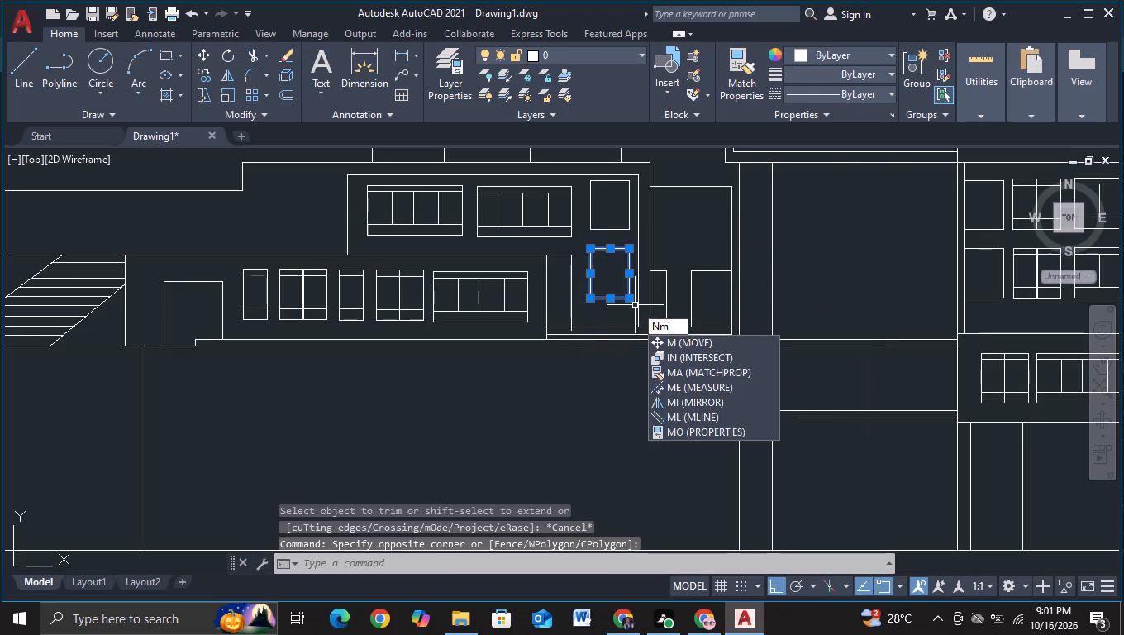
left_click(682, 343)
left_click(617, 265)
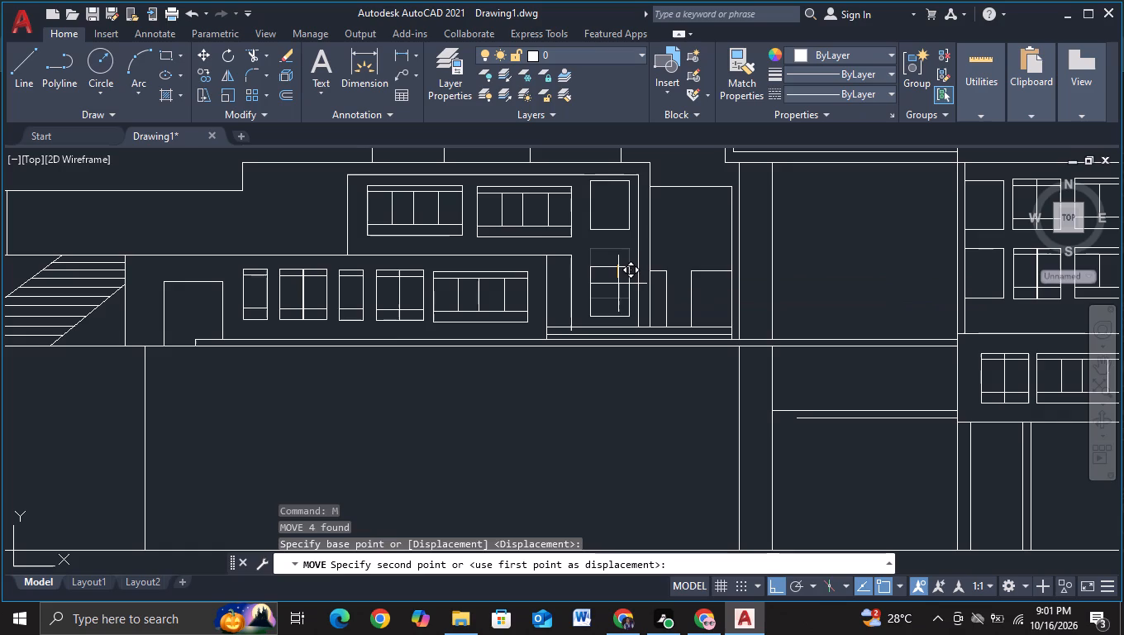
left_click(618, 272)
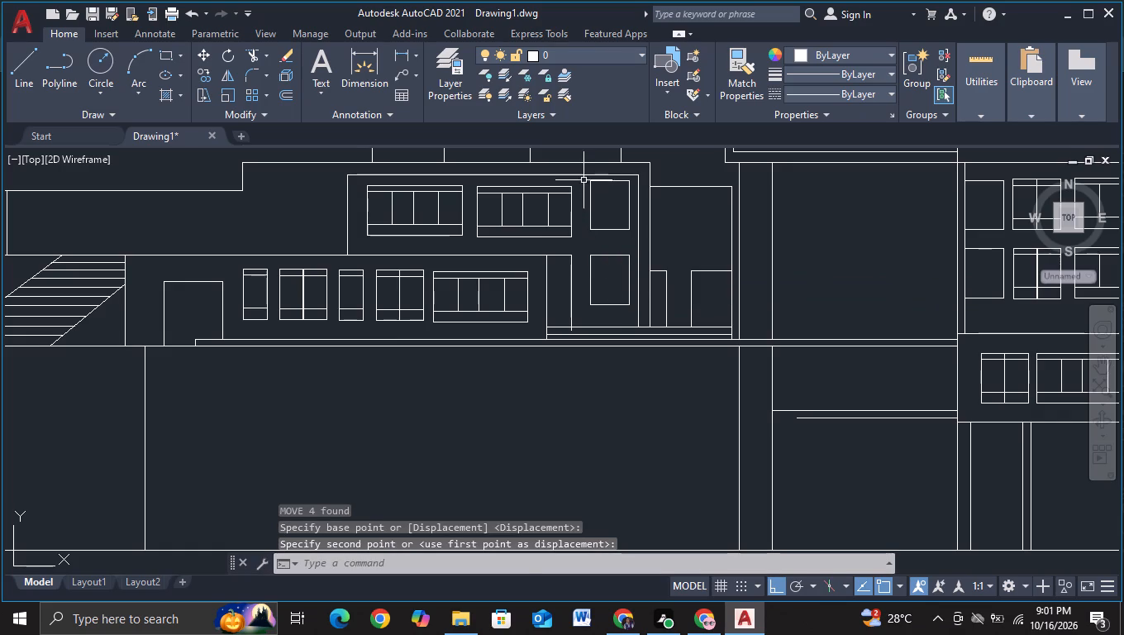
Move the upper plain rectangular window about 13 units down and slightly right, toward the lower plain window.
left_click(583, 178)
left_click(637, 236)
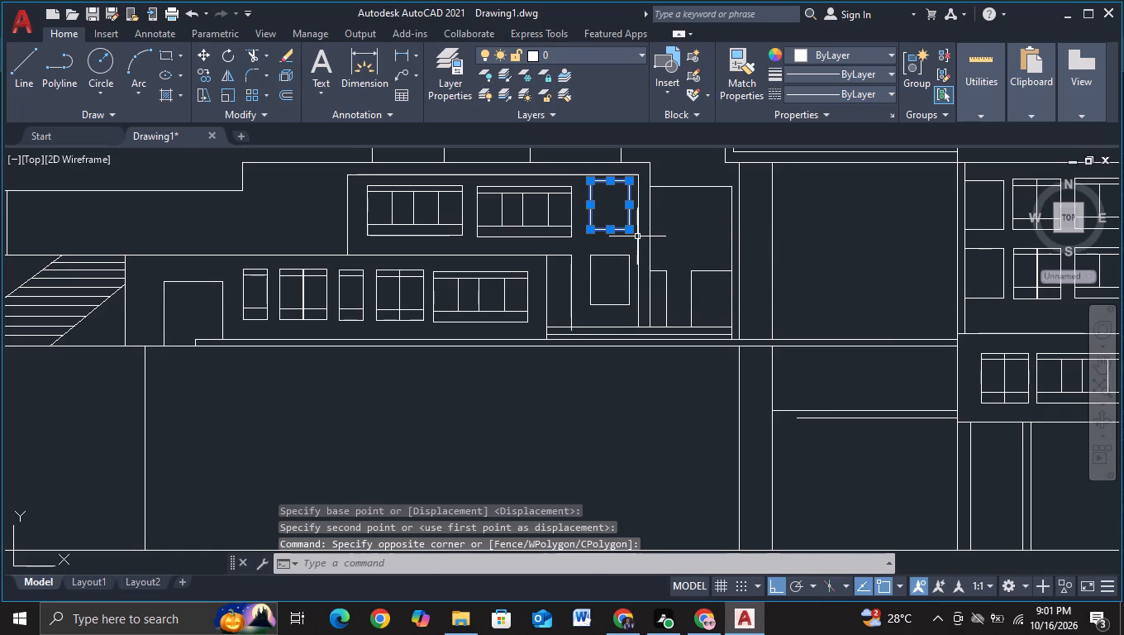
key("m")
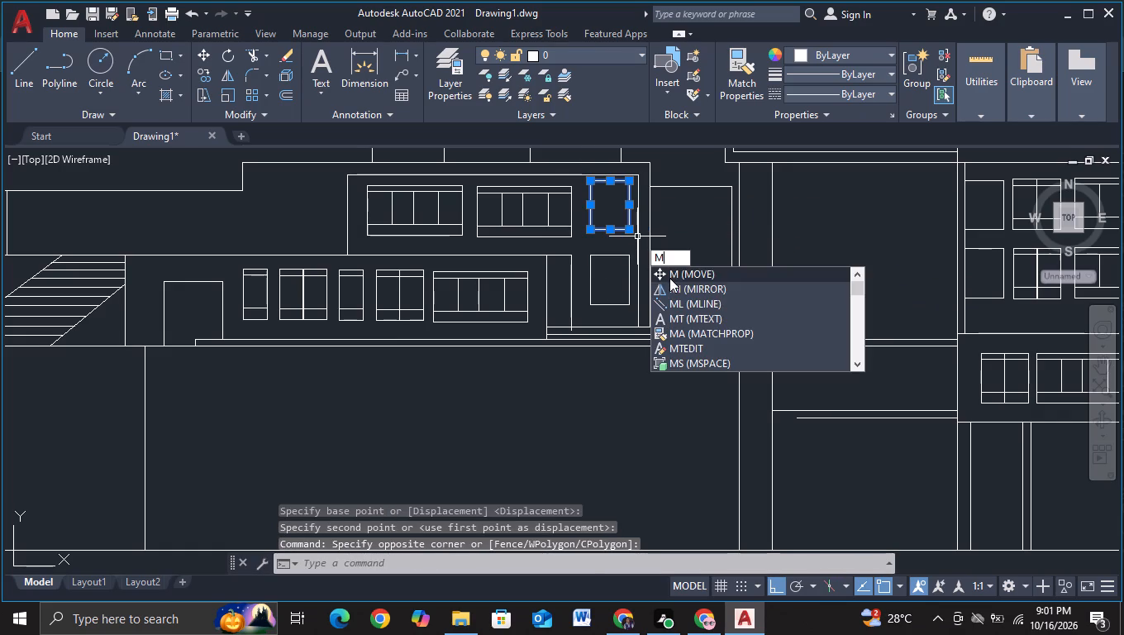
left_click(669, 276)
left_click(620, 202)
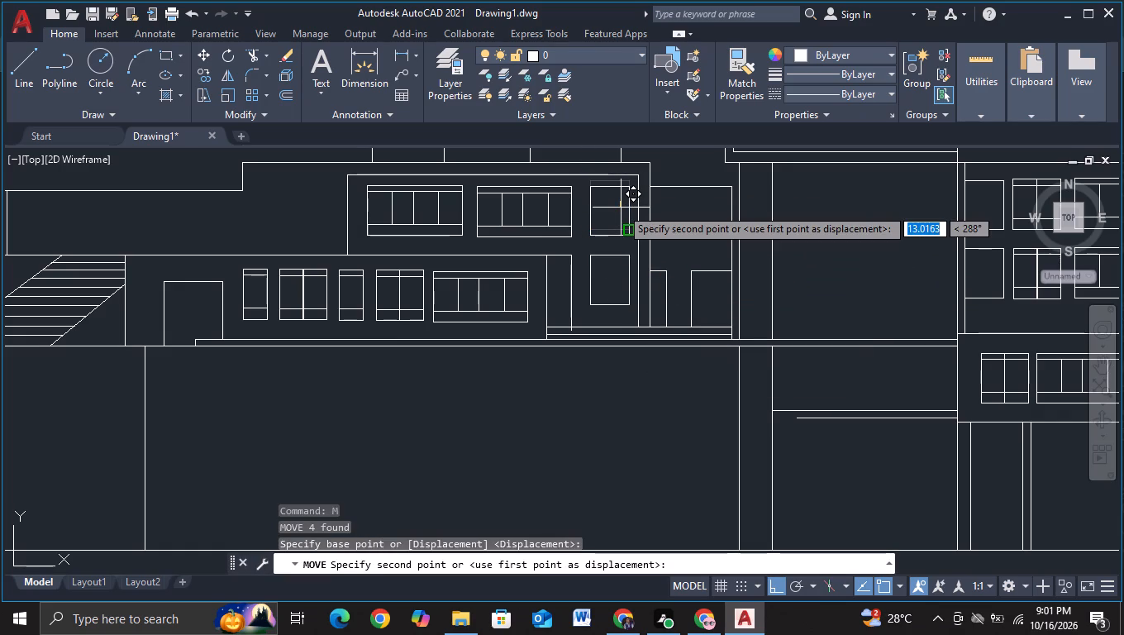
left_click(621, 208)
key("Escape")
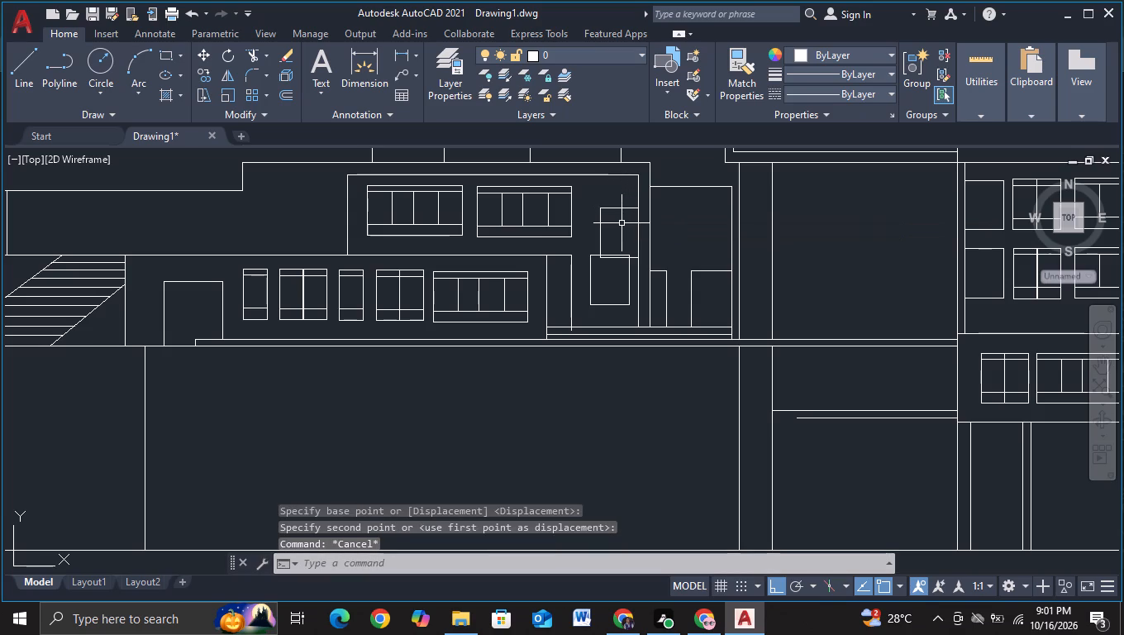
Undo the last move of the upper plain rectangular window and move it straight down only slightly instead.
key("ctrl+z")
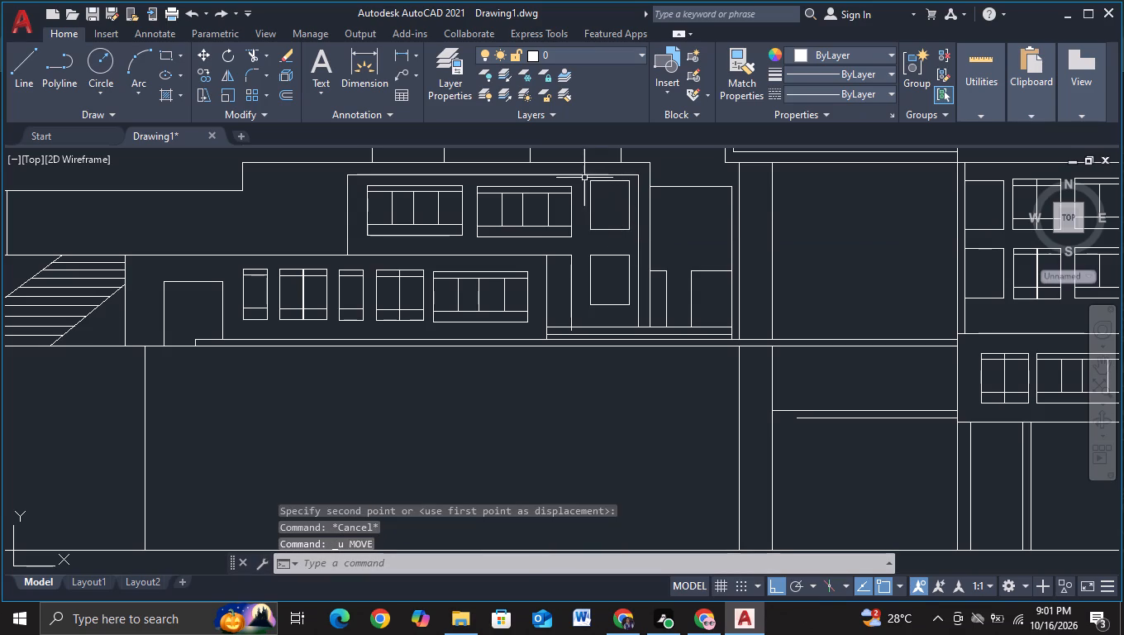
left_click(584, 178)
left_click(636, 239)
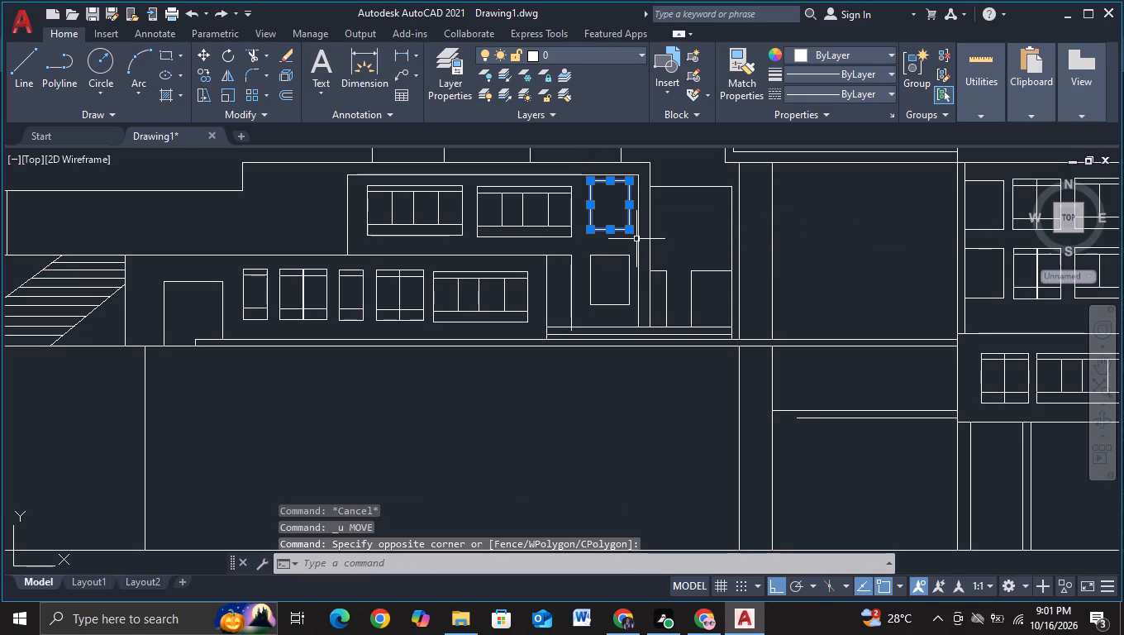
key("m")
left_click(679, 275)
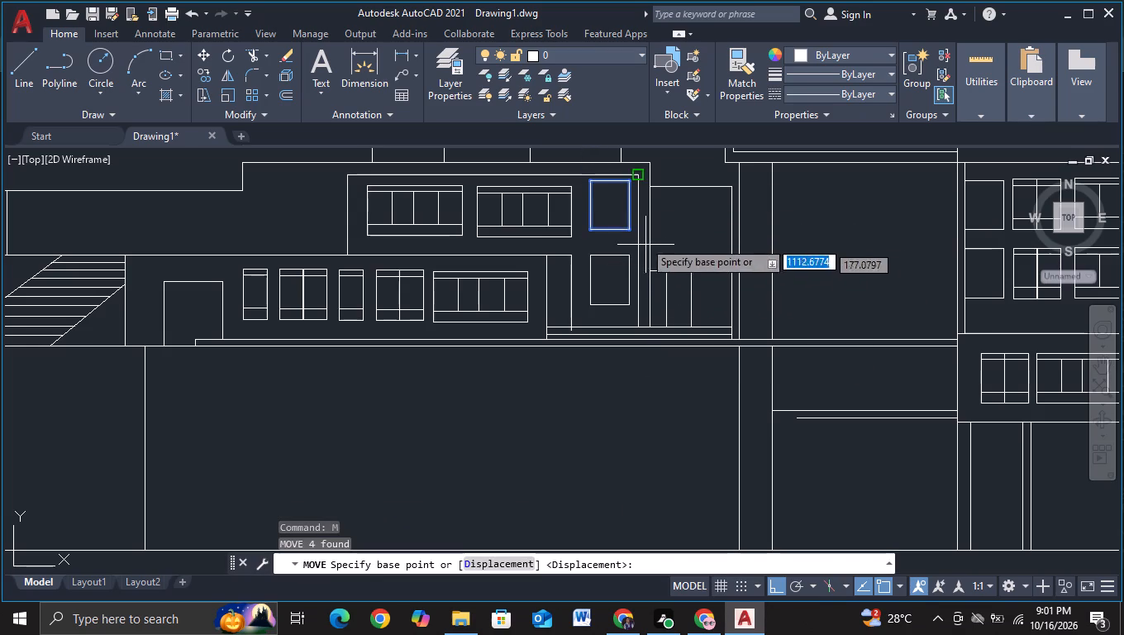
left_click(612, 203)
key("F3")
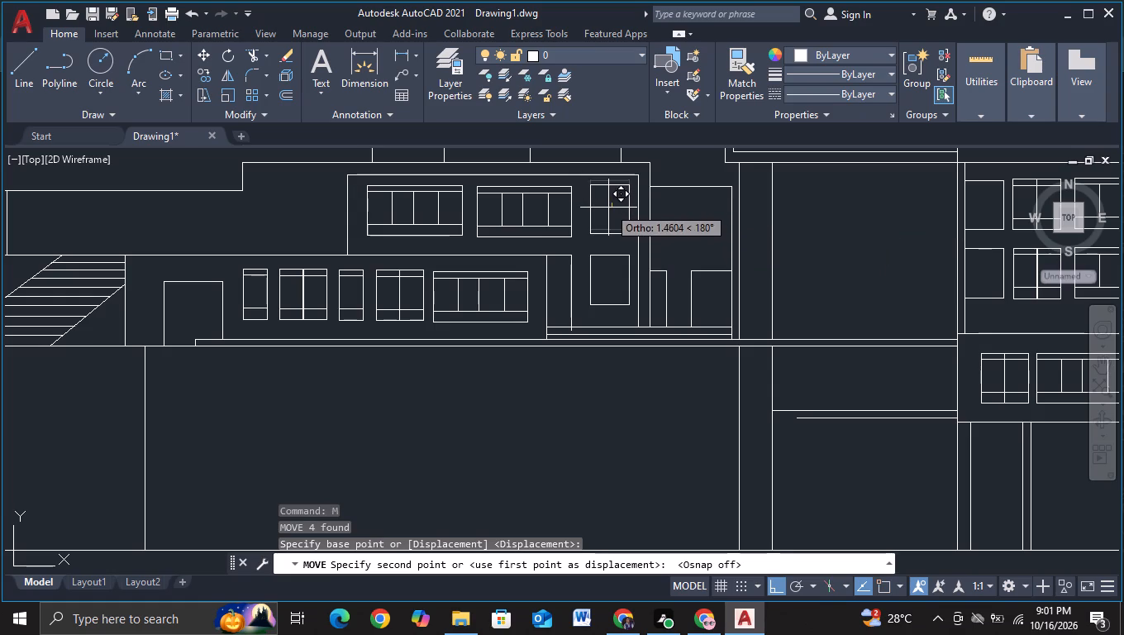
left_click(608, 208)
Draw a horizontal line from the lower plain window's bottom left corner leftward, crossing the vertical line beside it.
scroll(632, 252, "down", 1)
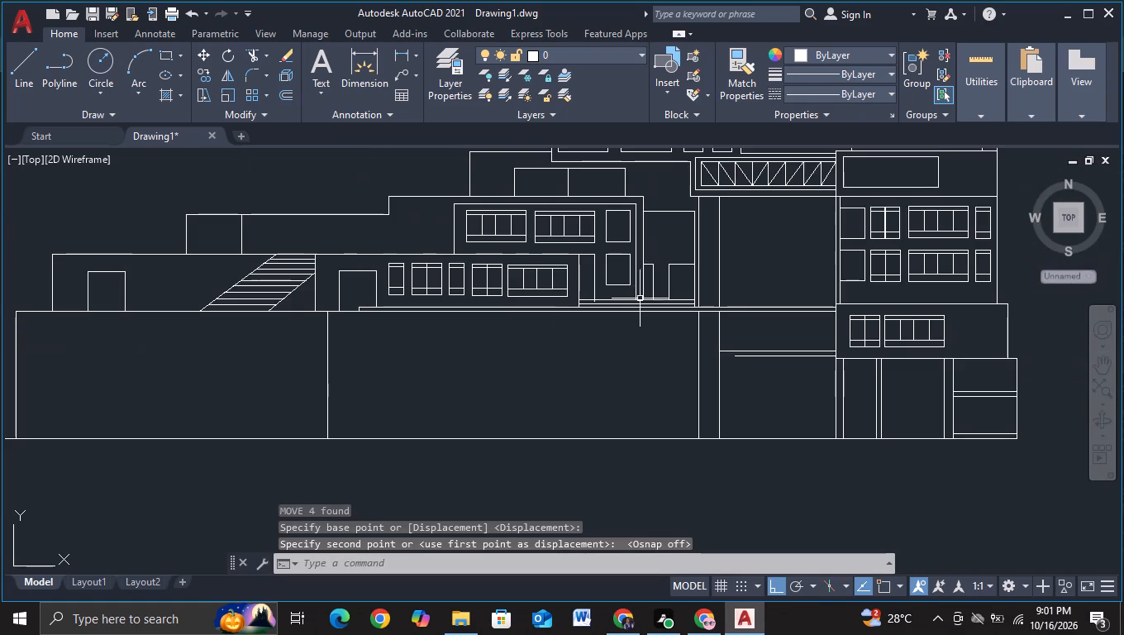
scroll(641, 305, "up", 2)
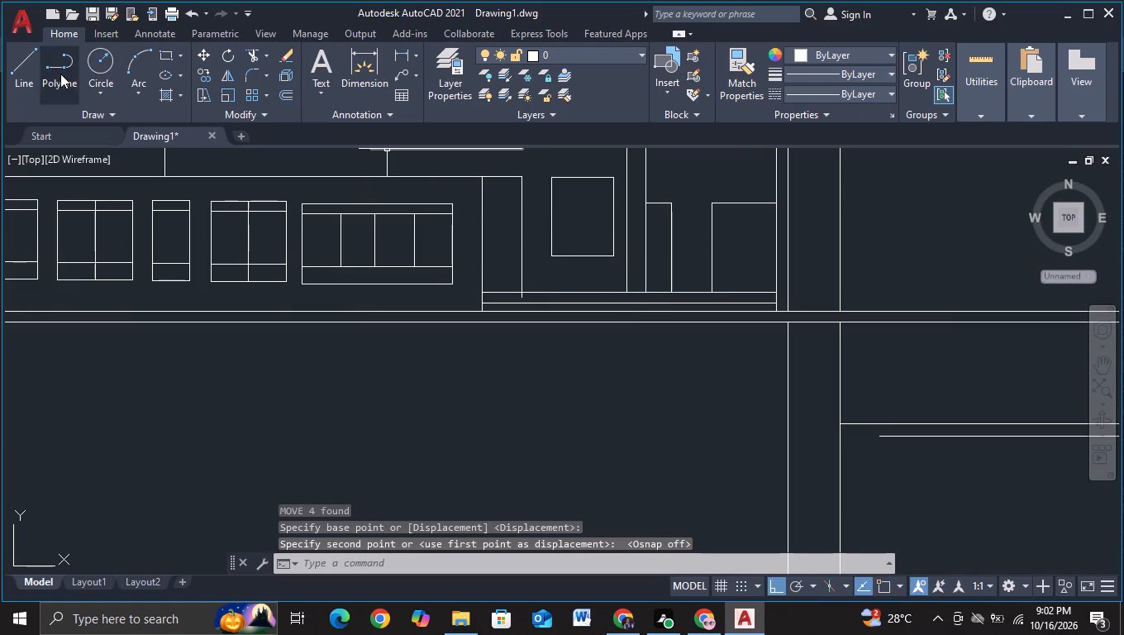
left_click(23, 67)
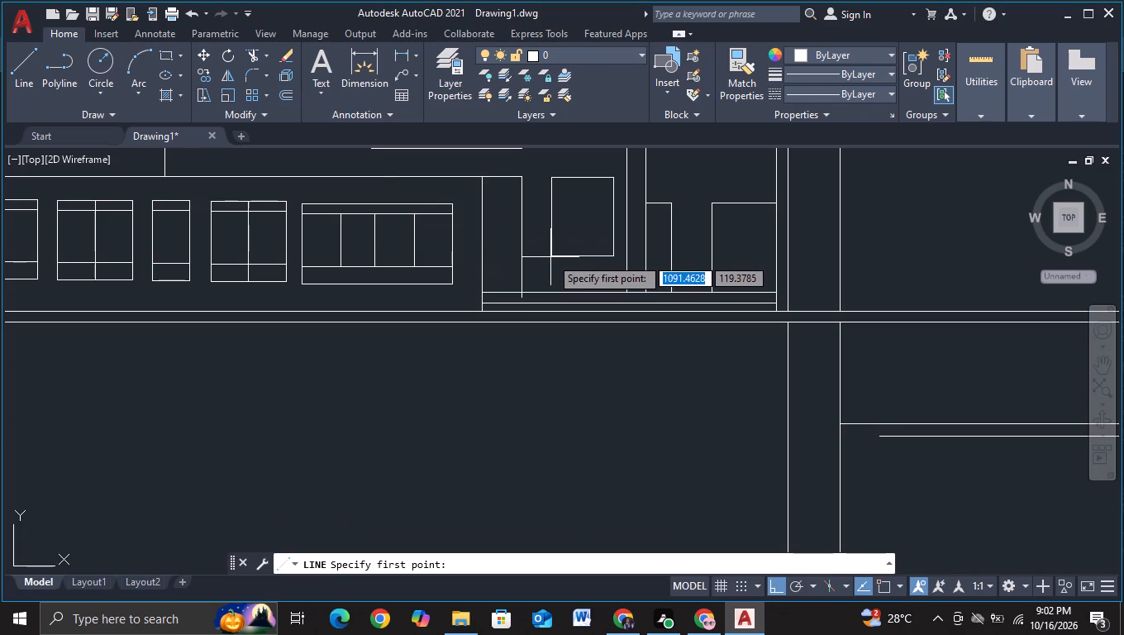
key("F3")
left_click(550, 257)
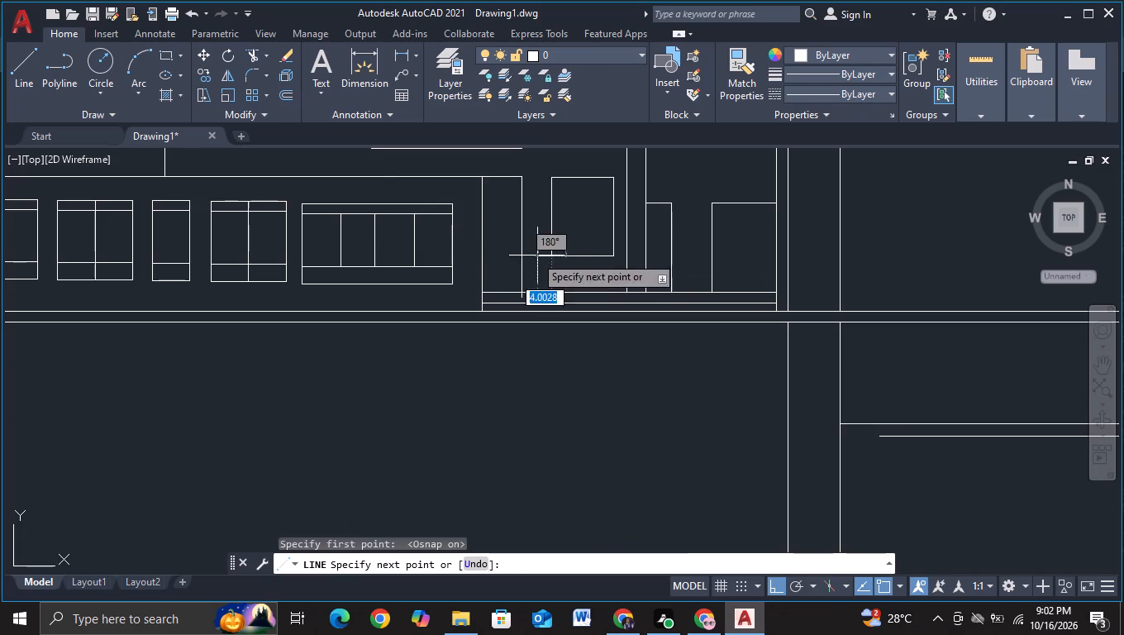
left_click(507, 252)
key("Escape")
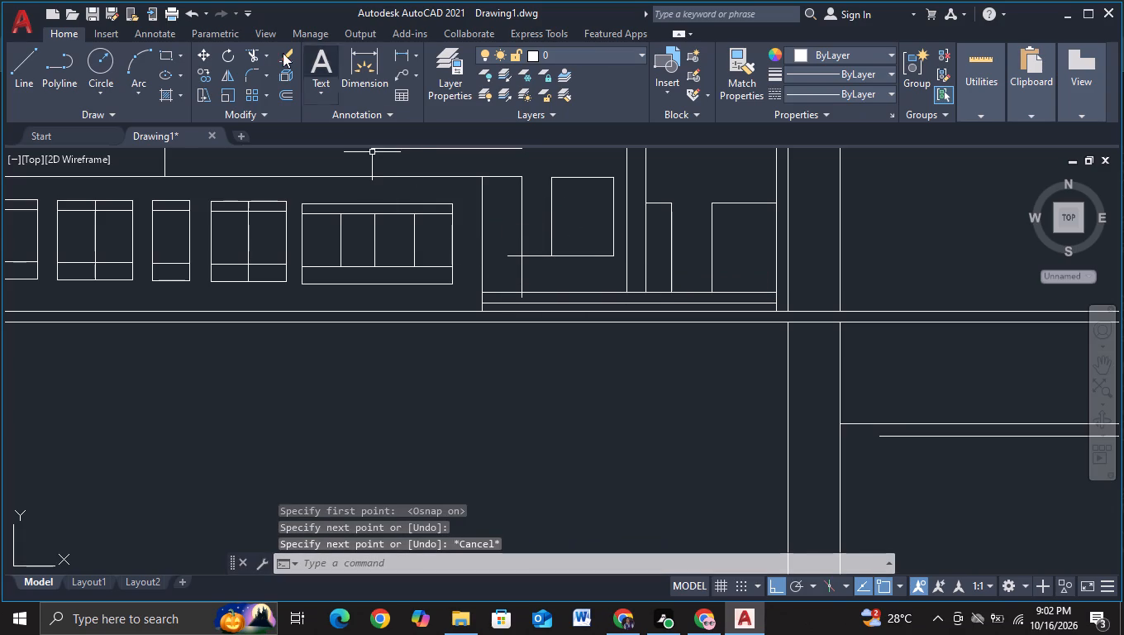
Trim the vertical line below the new horizontal line, and the horizontal segment between that vertical line and the plain window.
left_click(252, 52)
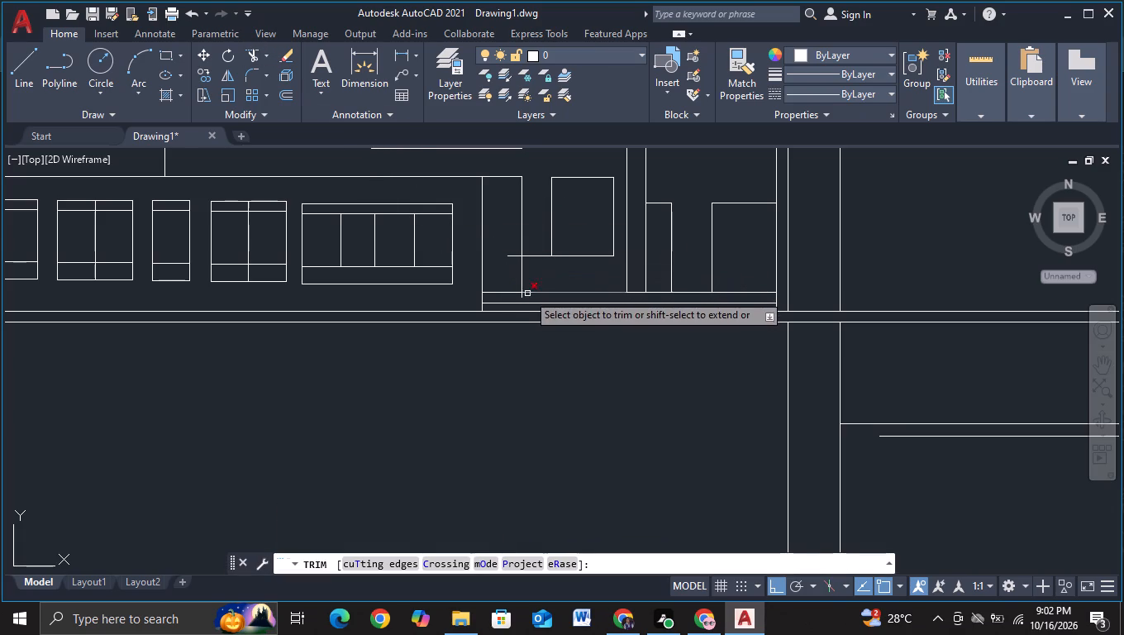
left_click(520, 298)
left_click_drag(501, 270, 540, 276)
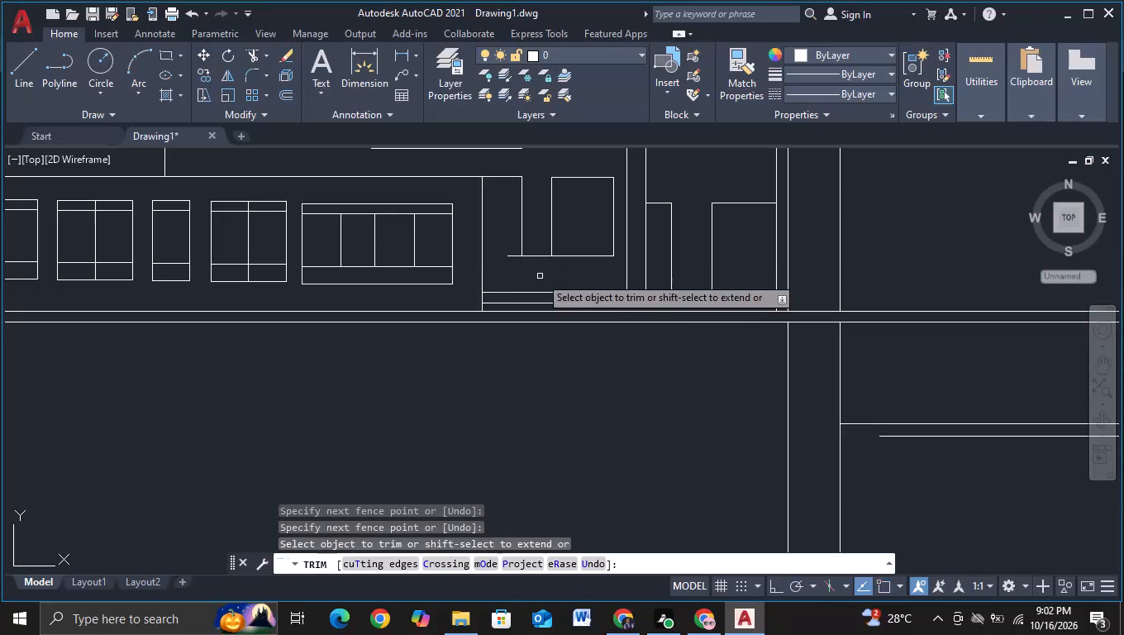
left_click_drag(532, 243, 534, 275)
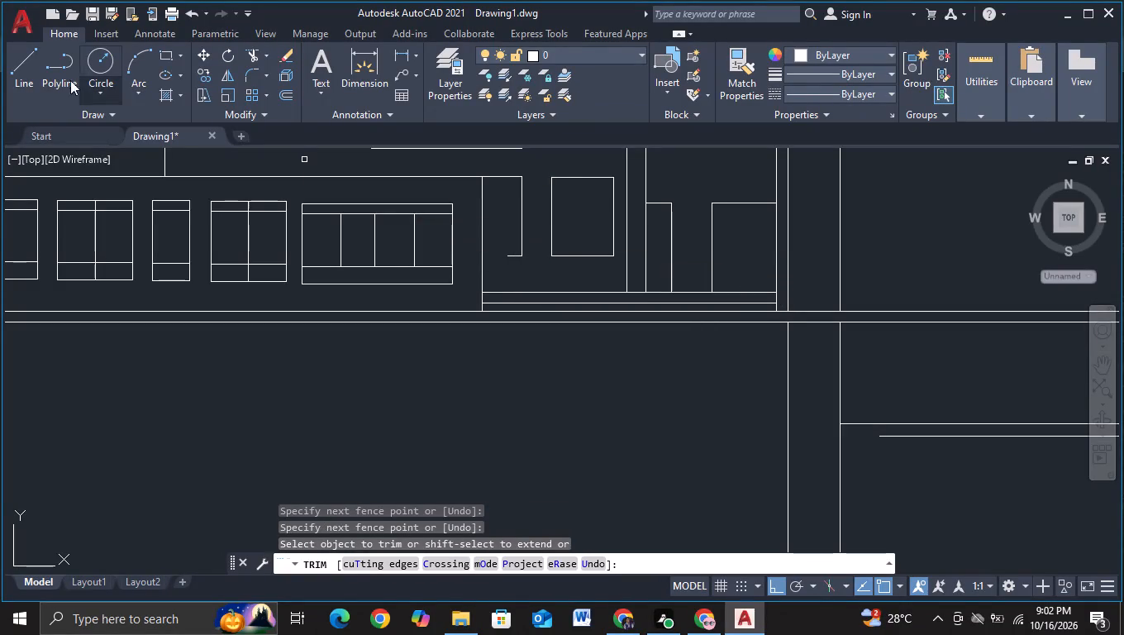
left_click(26, 71)
key("Escape")
Extend the remaining horizontal stub left to the right wall of the lower windowed block.
key("e")
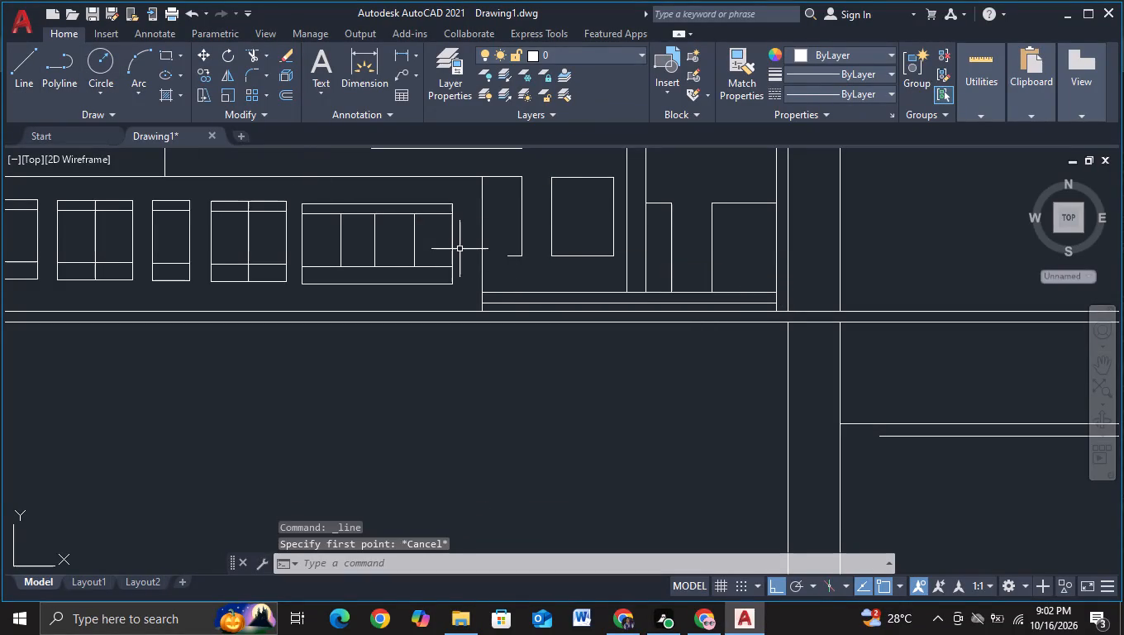
left_click(507, 297)
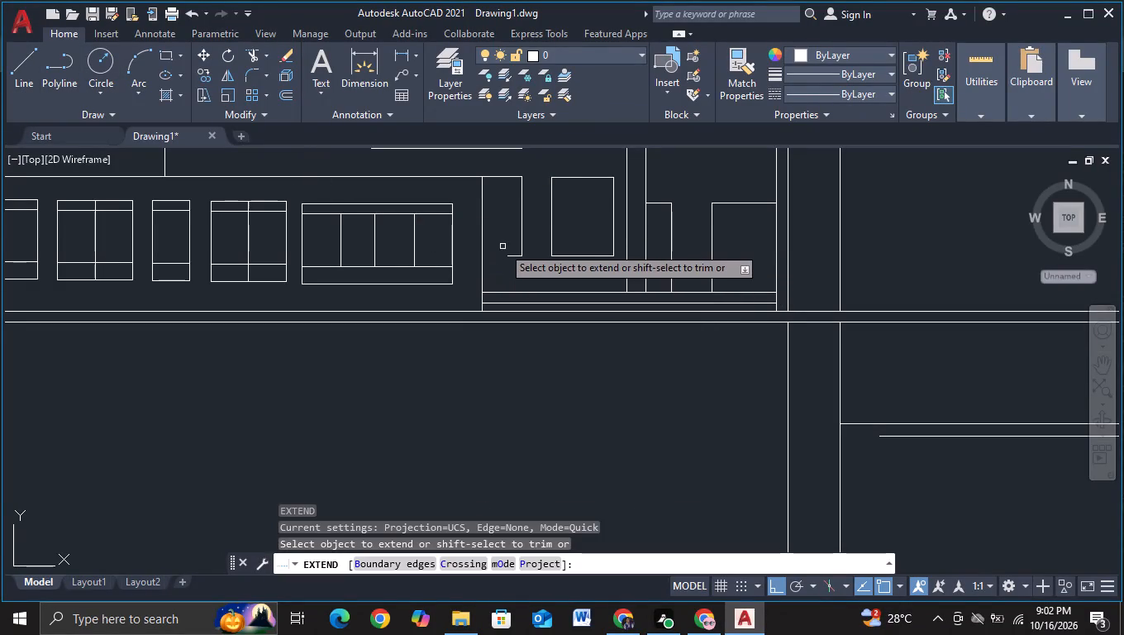
left_click(517, 256)
left_click(506, 255)
key("Escape")
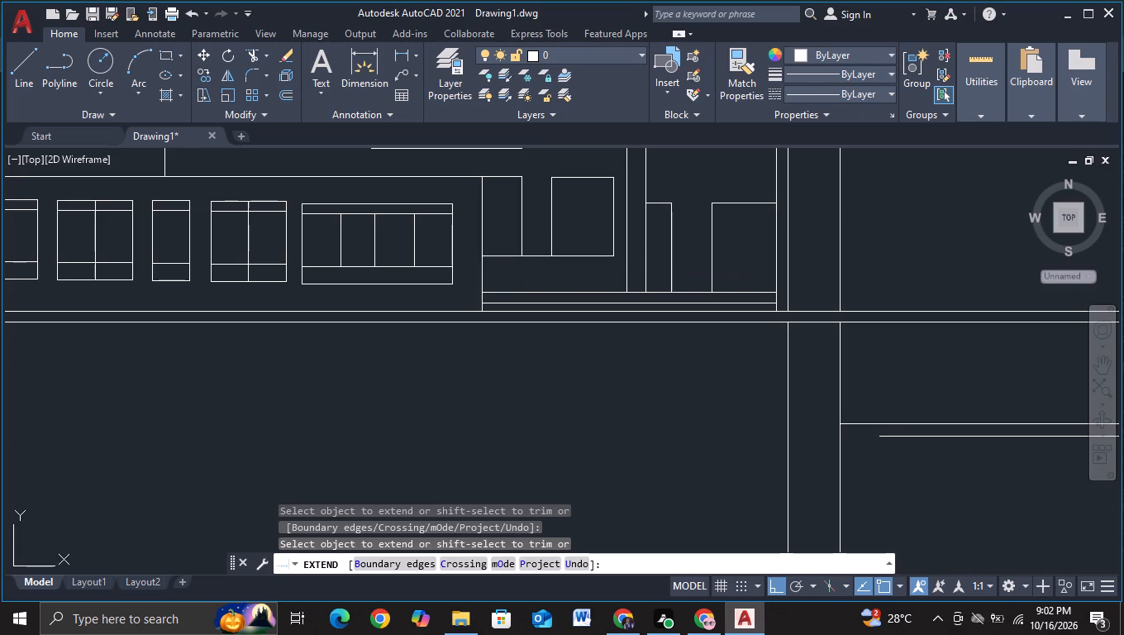
Trim the horizontal segment between the narrow opening's right edge and the lower plain window.
left_click(249, 55)
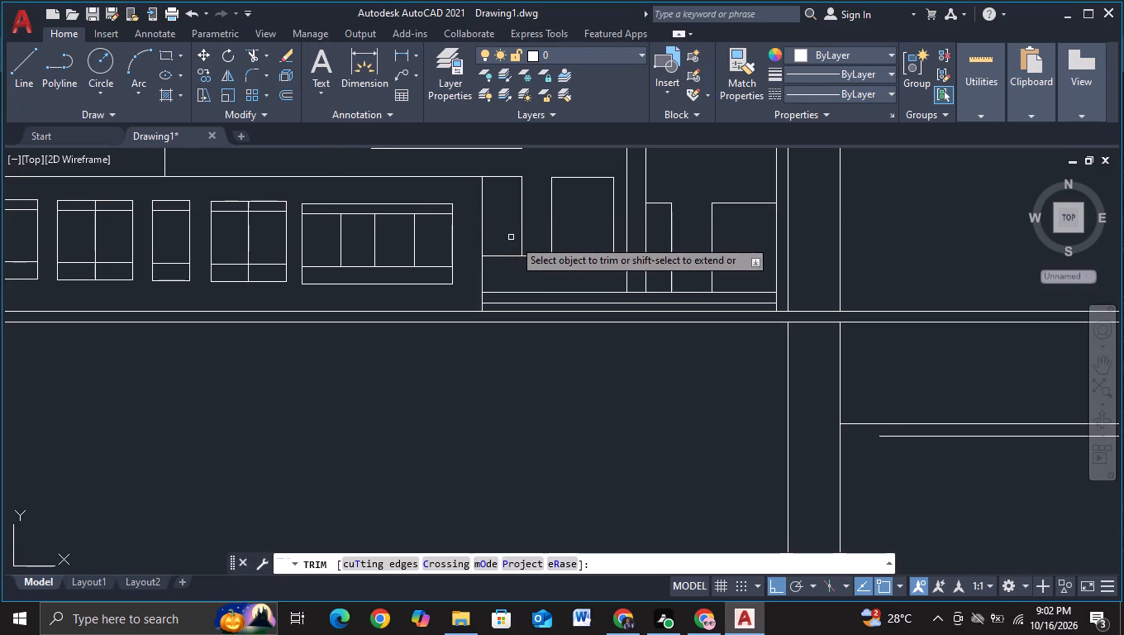
left_click_drag(537, 248, 537, 260)
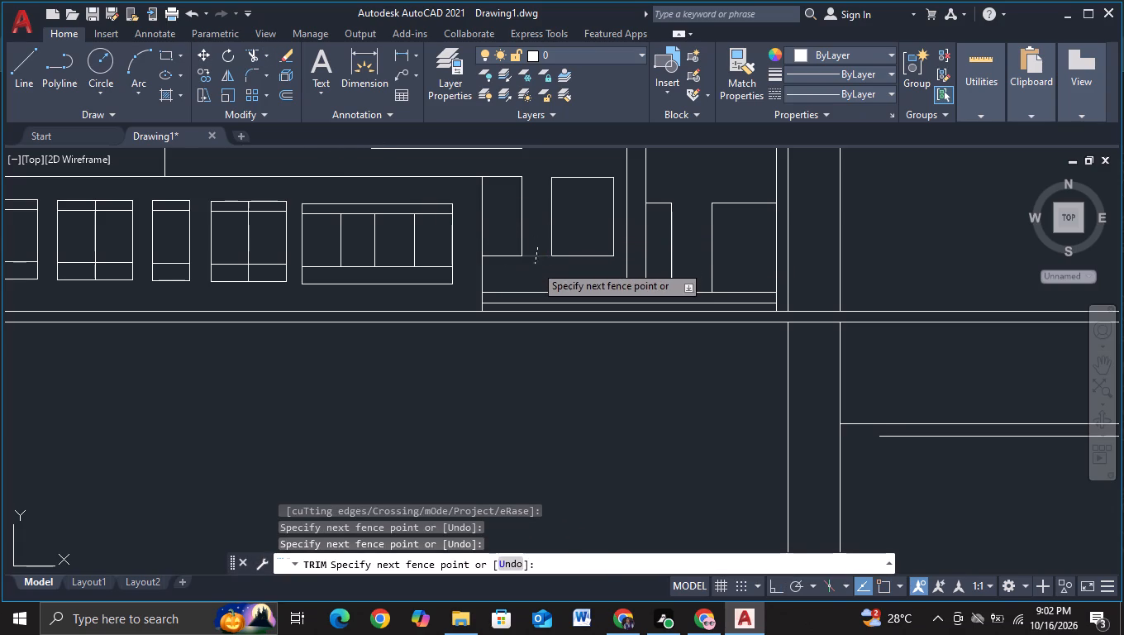
left_click(535, 265)
scroll(538, 271, "down", 2)
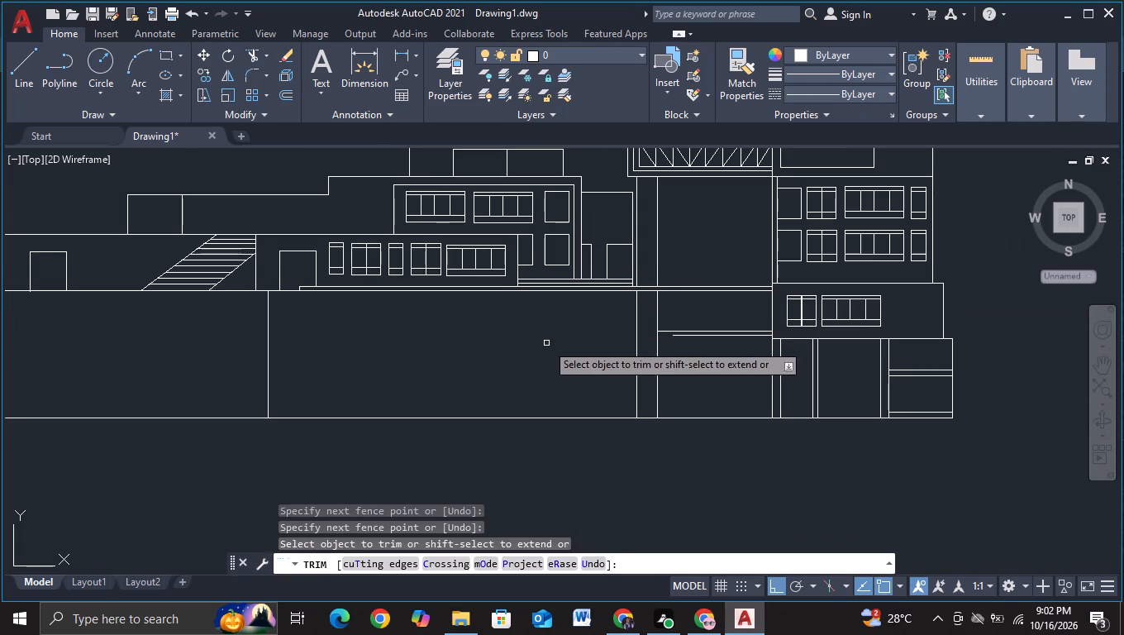
key("Escape")
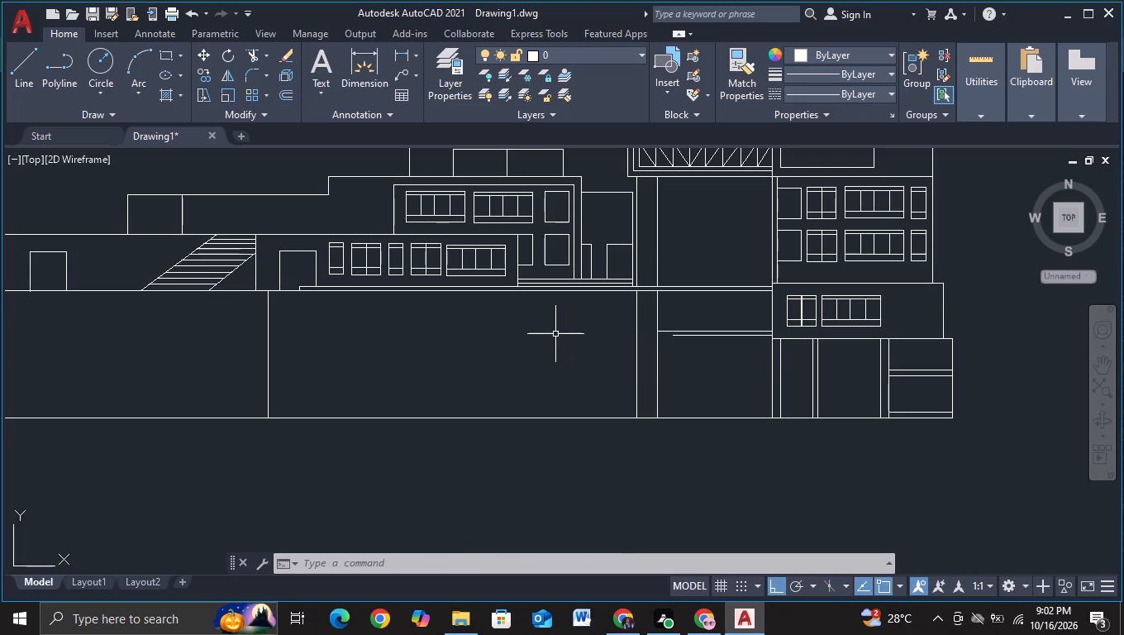
Trim away the low step's short left end and its horizontal line across the door and below the lower block's windows.
scroll(493, 337, "up", 1)
middle_click_drag(473, 300, 461, 356)
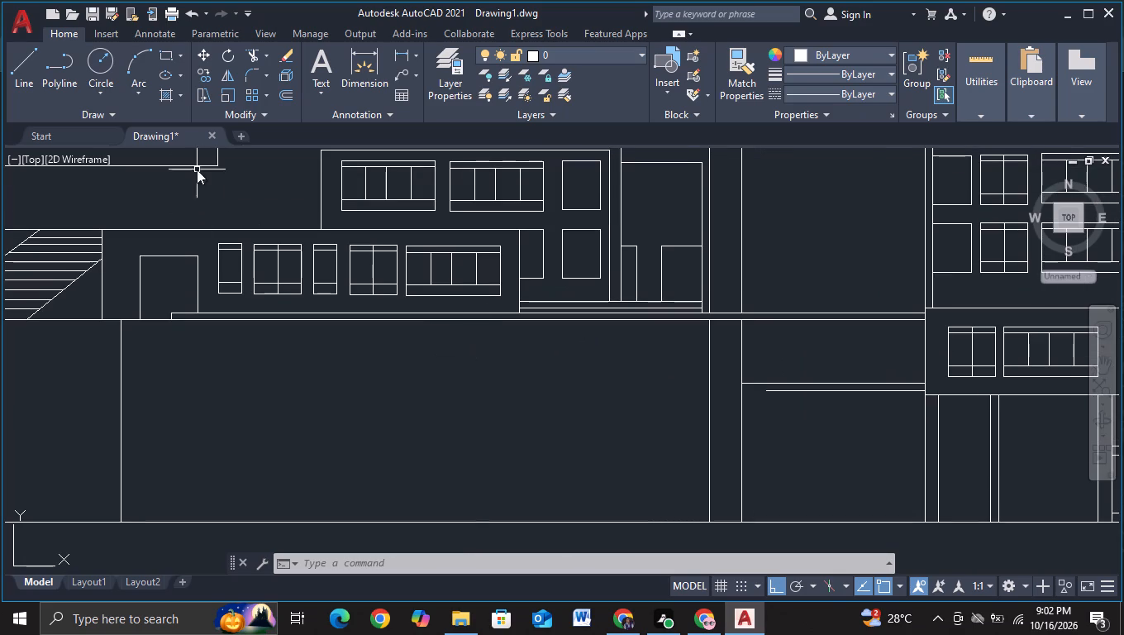
left_click(254, 50)
scroll(195, 361, "up", 1)
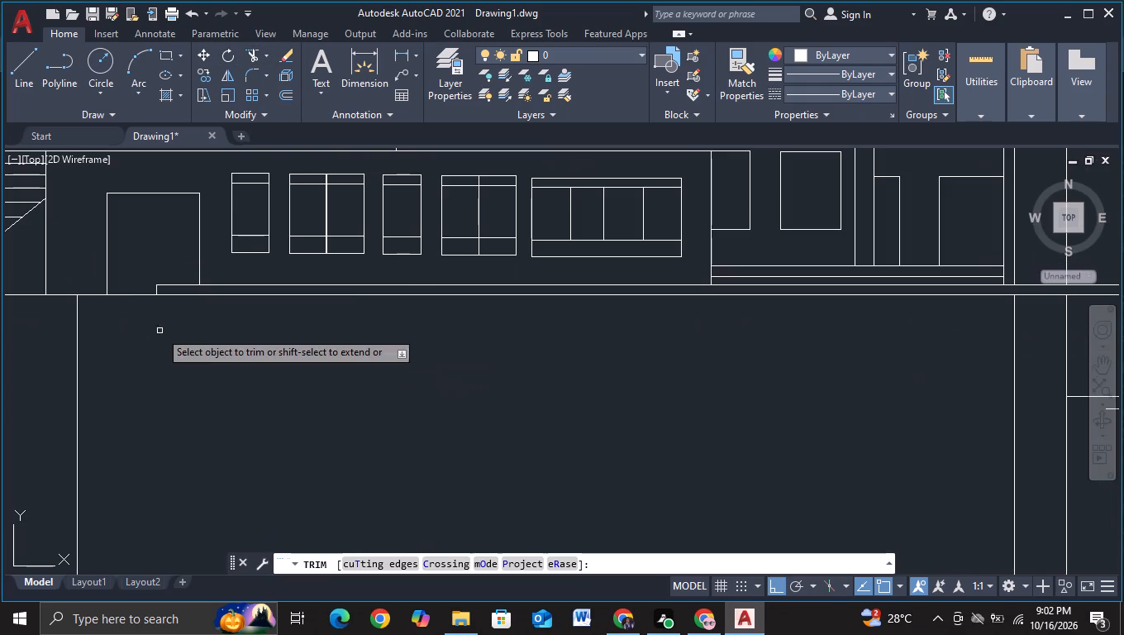
left_click_drag(155, 289, 181, 279)
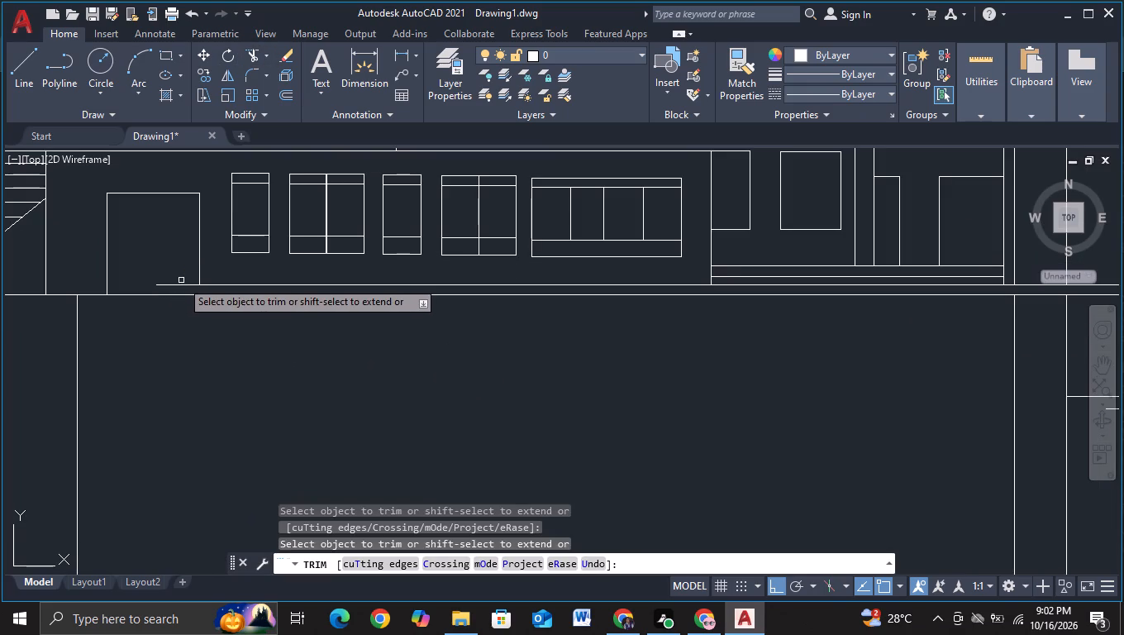
left_click_drag(181, 279, 182, 275)
left_click_drag(182, 275, 181, 289)
left_click_drag(257, 277, 258, 289)
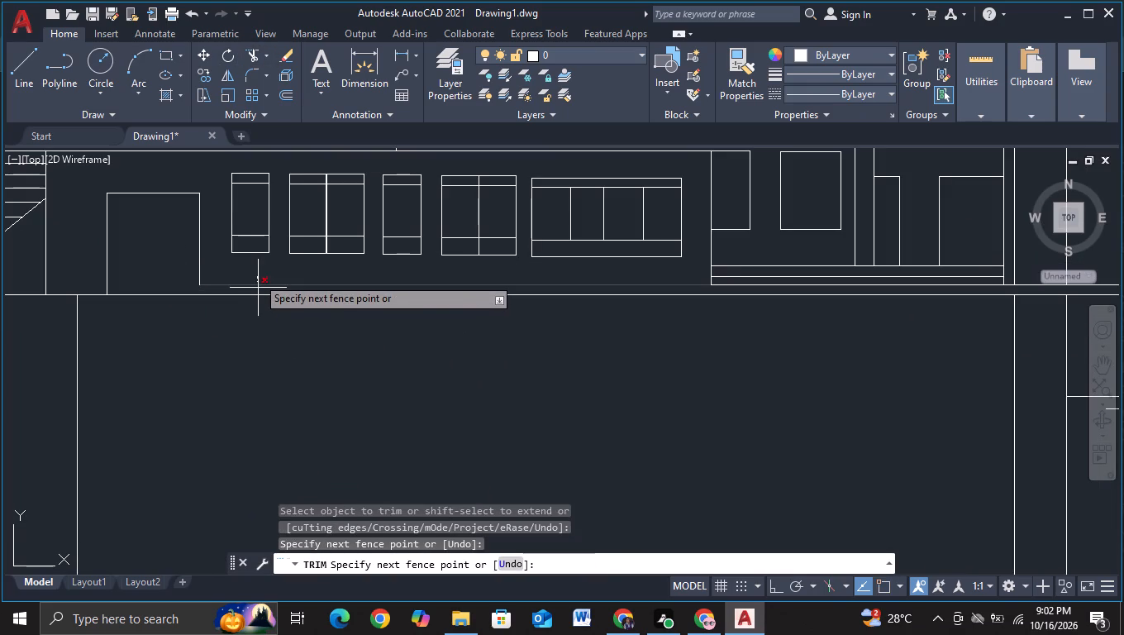
left_click_drag(258, 289, 258, 289)
left_click(258, 289)
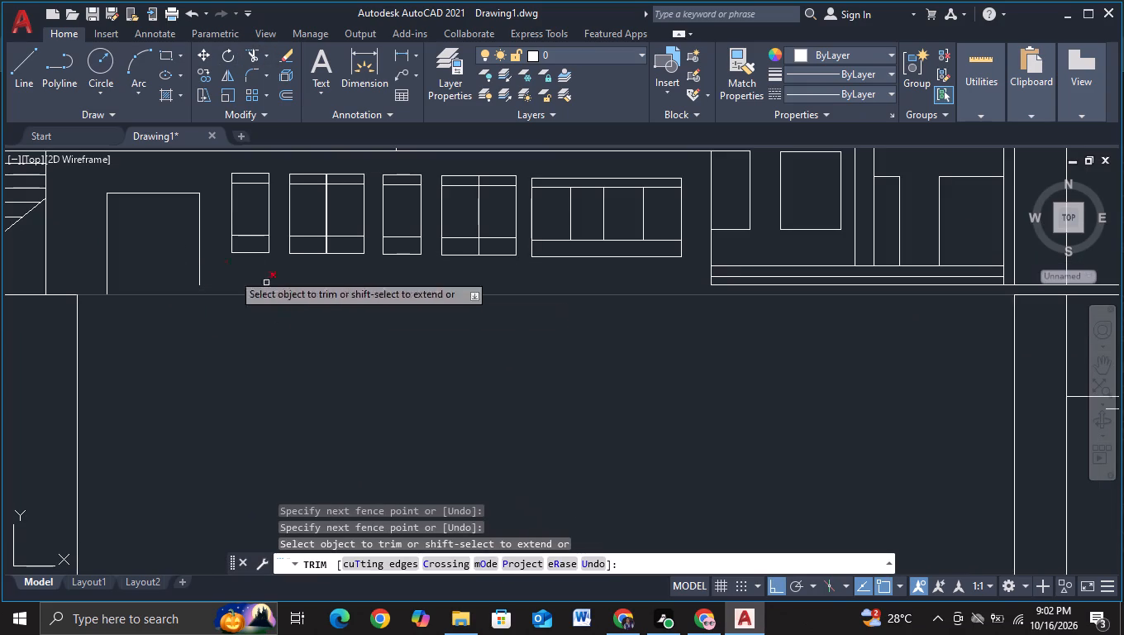
key("Escape")
Extend the door's right jamb and the lower block's right wall down to the floor line beneath them.
key("e")
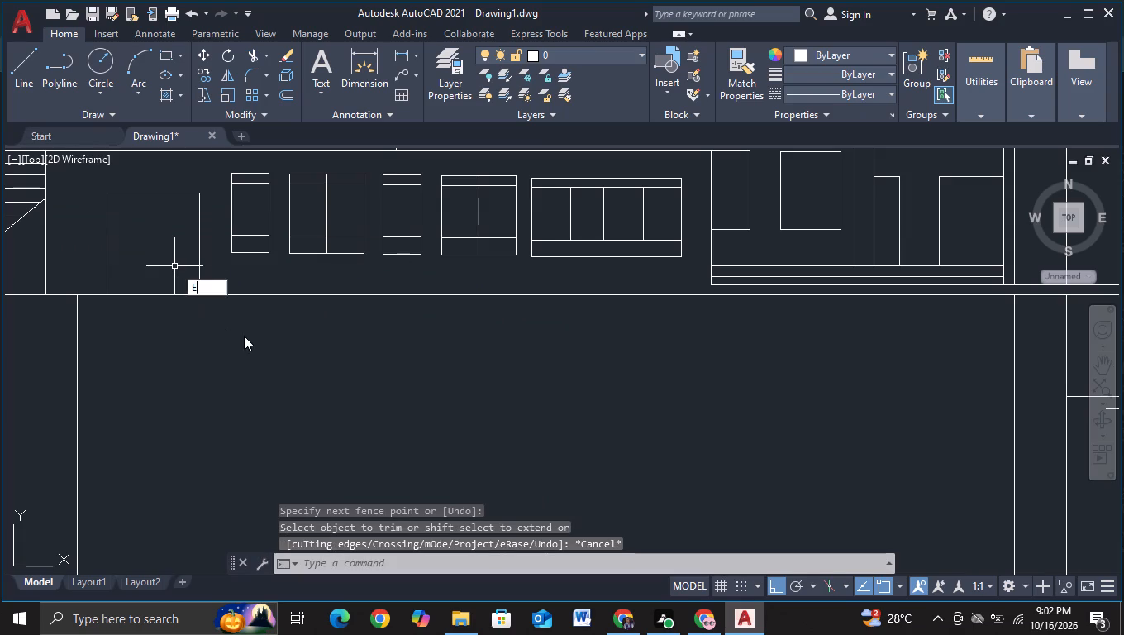
left_click(240, 322)
left_click(198, 286)
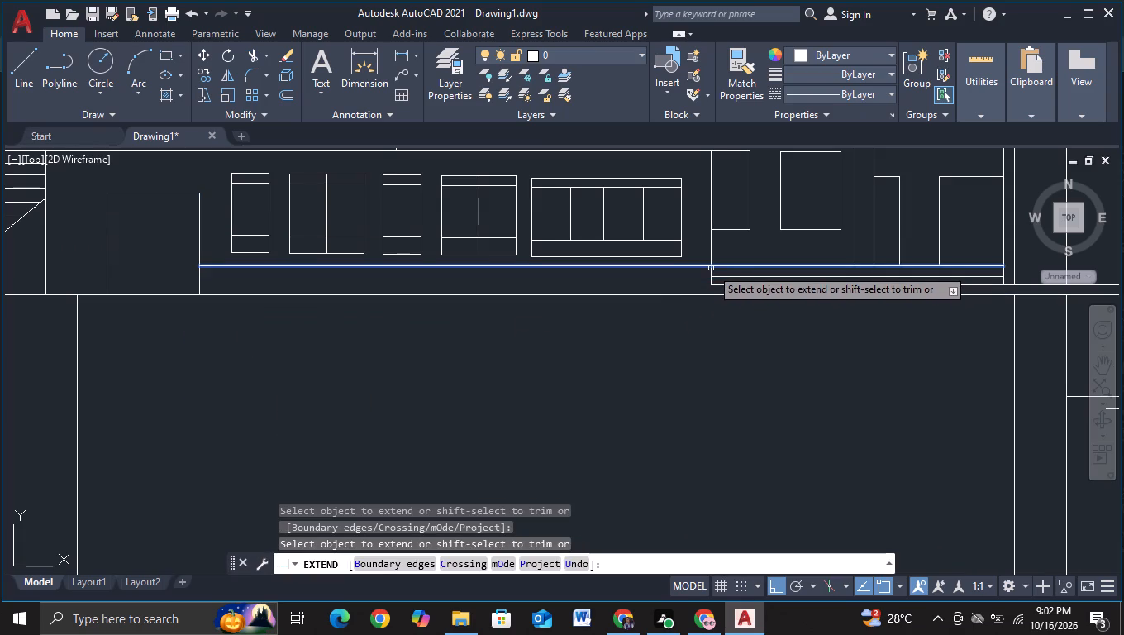
scroll(709, 286, "up", 2)
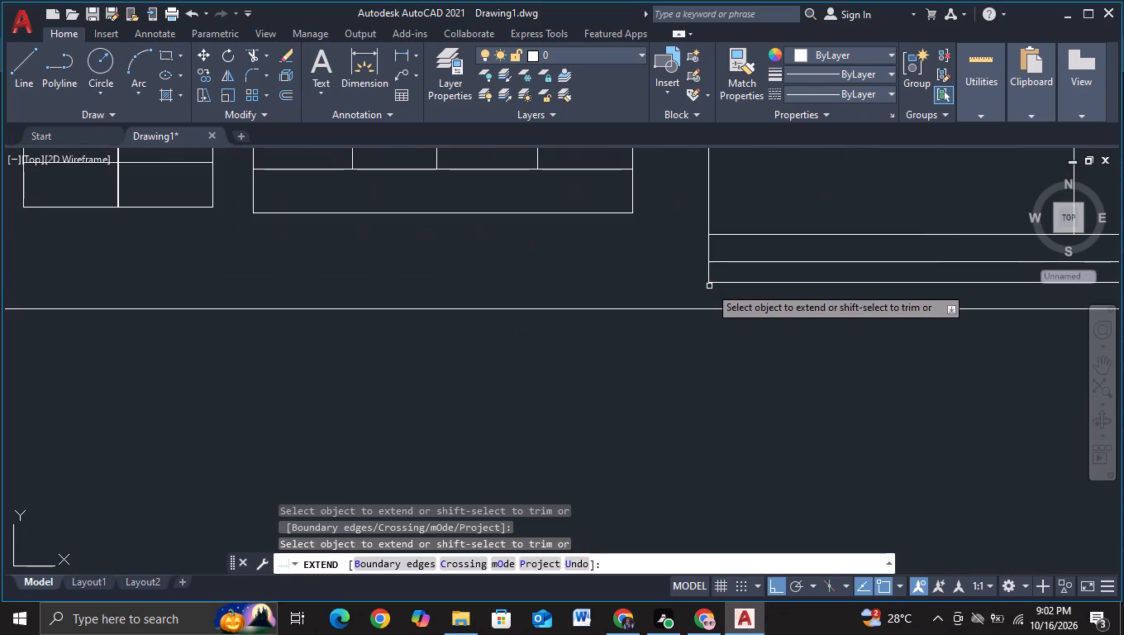
left_click(707, 275)
scroll(686, 379, "down", 1)
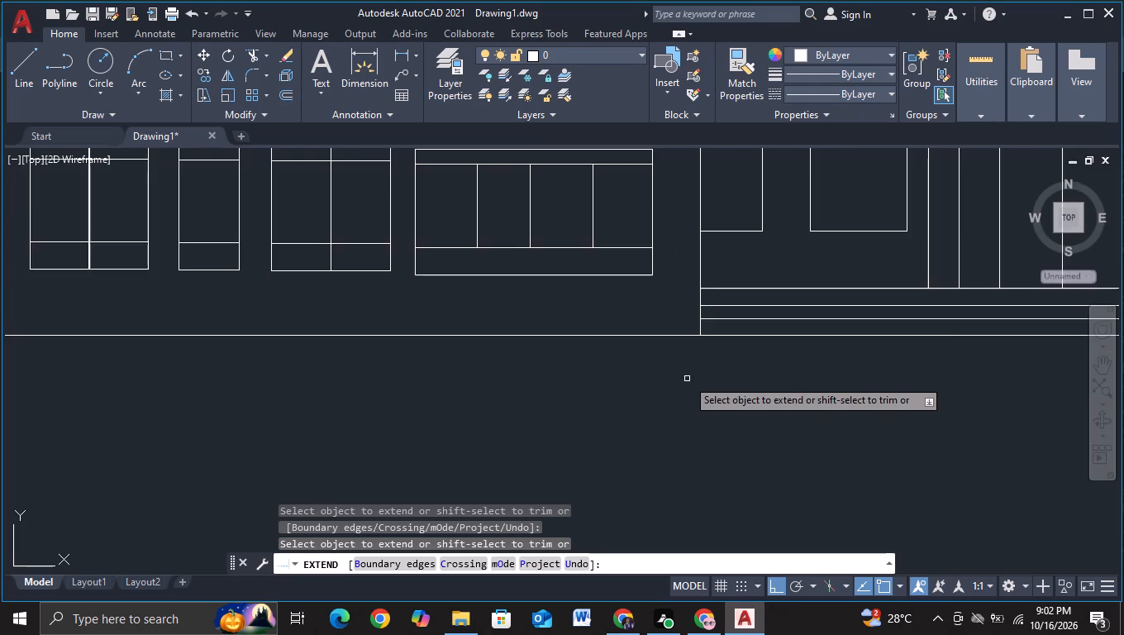
scroll(693, 386, "down", 2)
middle_click_drag(701, 408, 698, 372)
key("Escape")
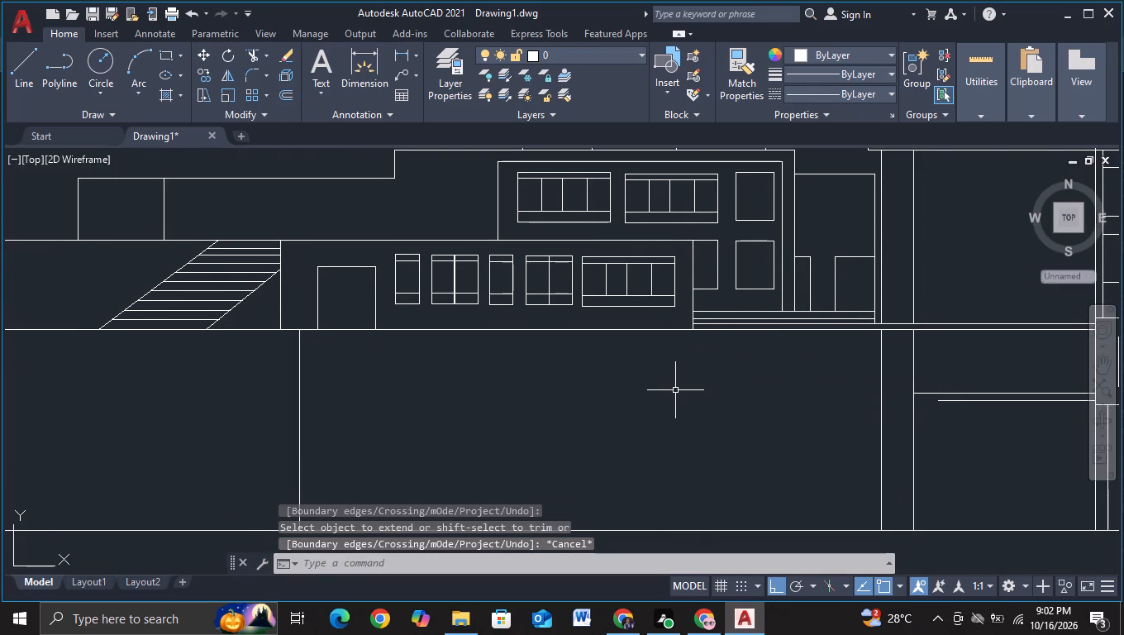
Draw a short vertical line crossing the base line below the large blank wall, from just below it to just above.
scroll(675, 390, "down", 1)
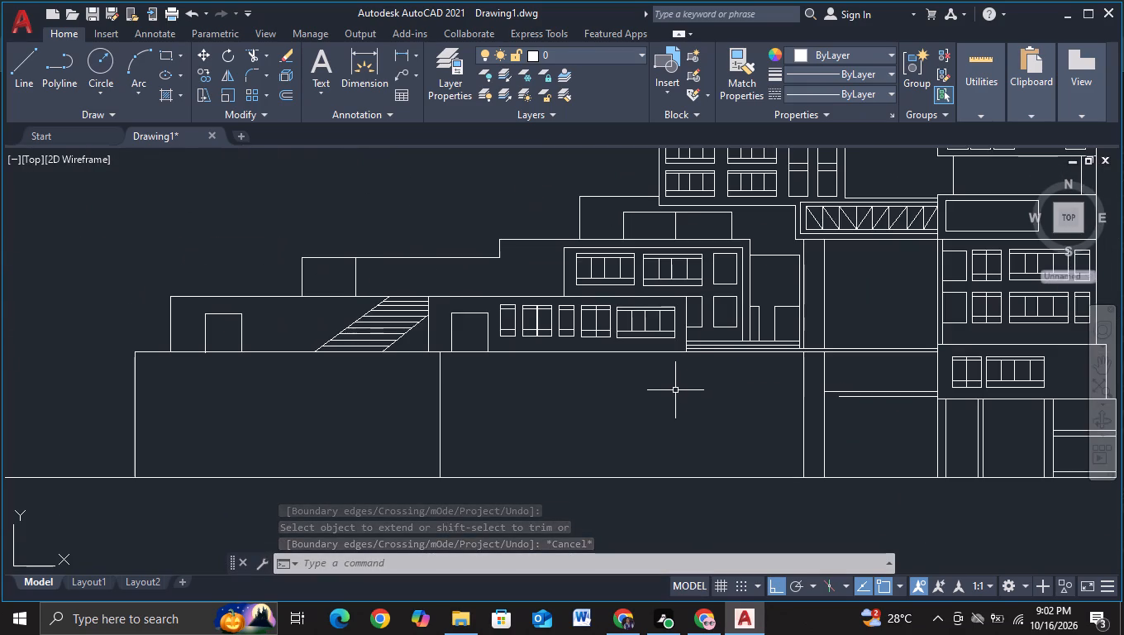
middle_click_drag(675, 390, 656, 345)
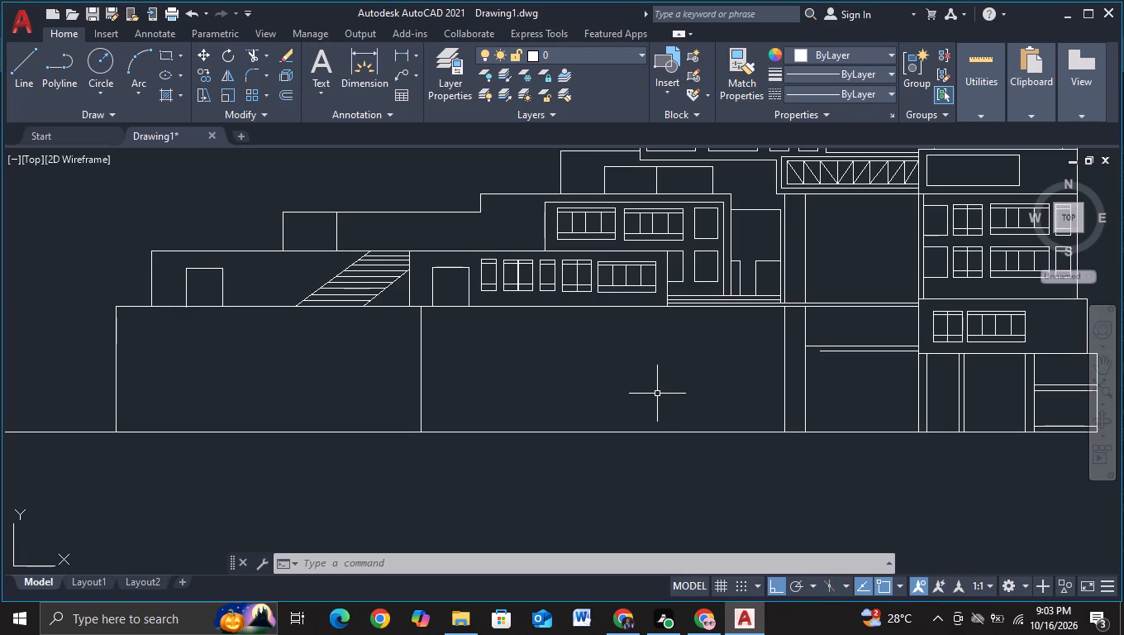
left_click(31, 72)
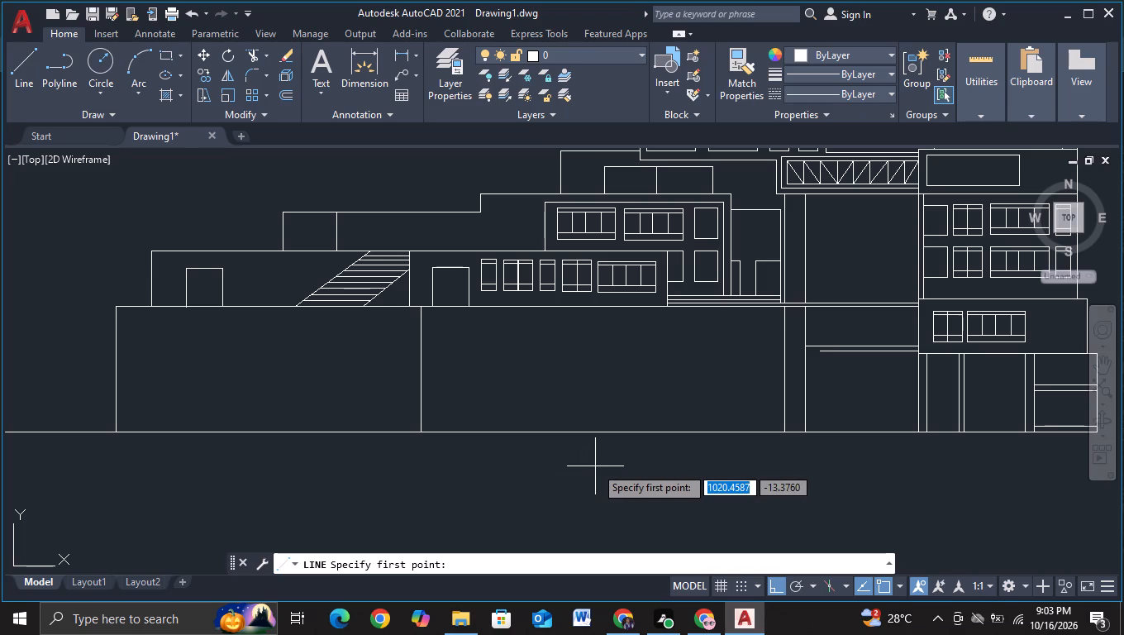
middle_click_drag(595, 466, 475, 457)
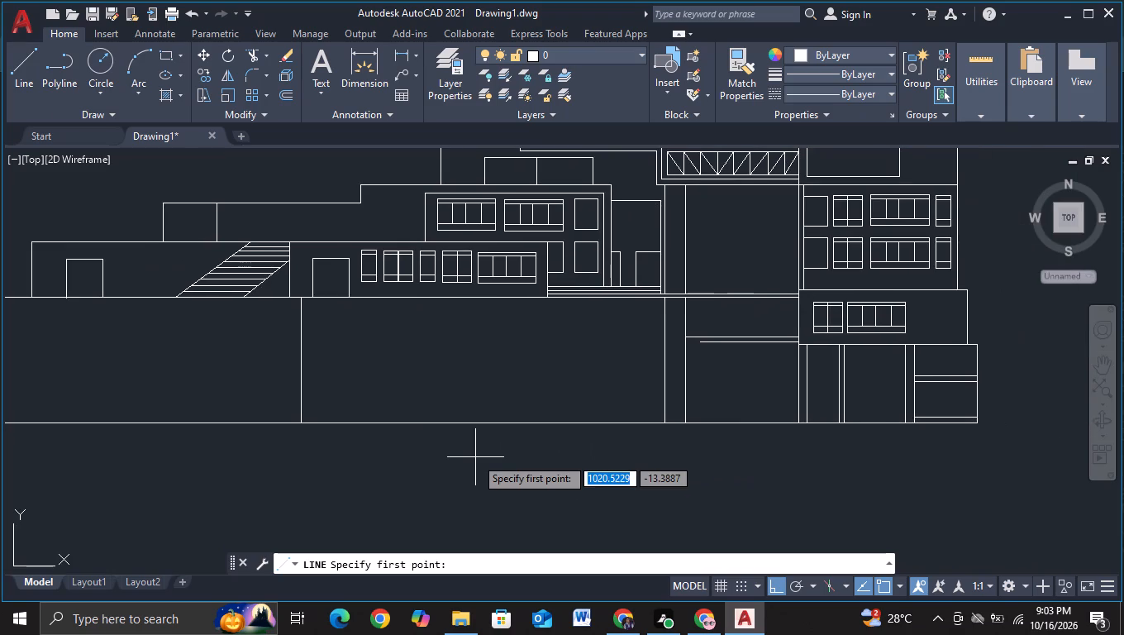
left_click(483, 434)
left_click(481, 399)
key("Escape")
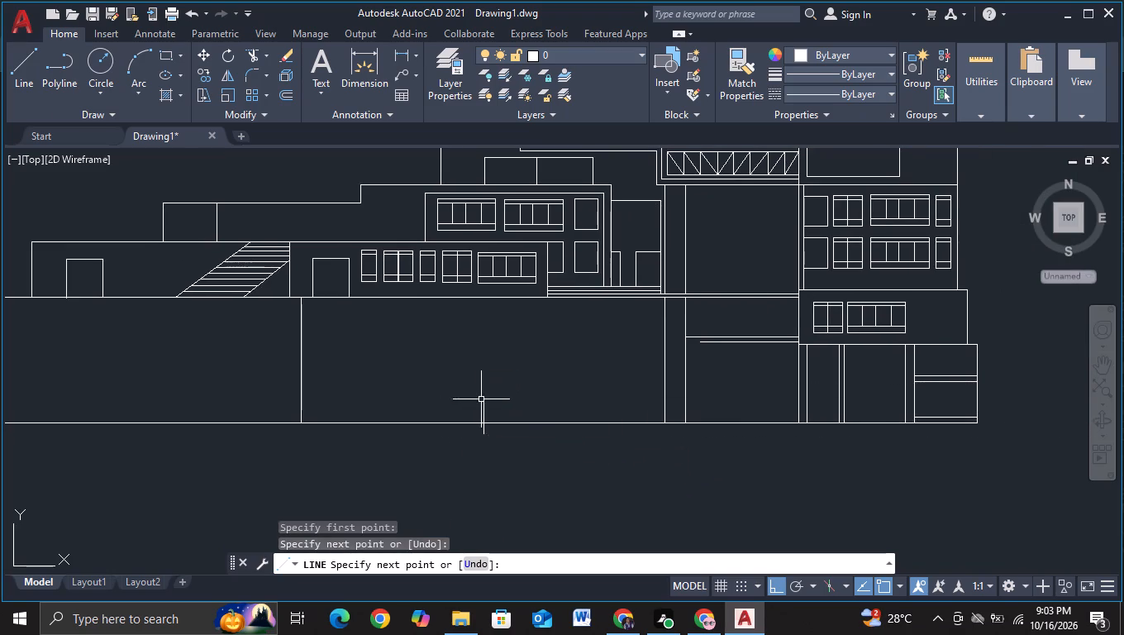
Trim the short vertical line above the base line and the floor line between the blank wall's vertical edge and the lower block's right wall.
left_click(255, 59)
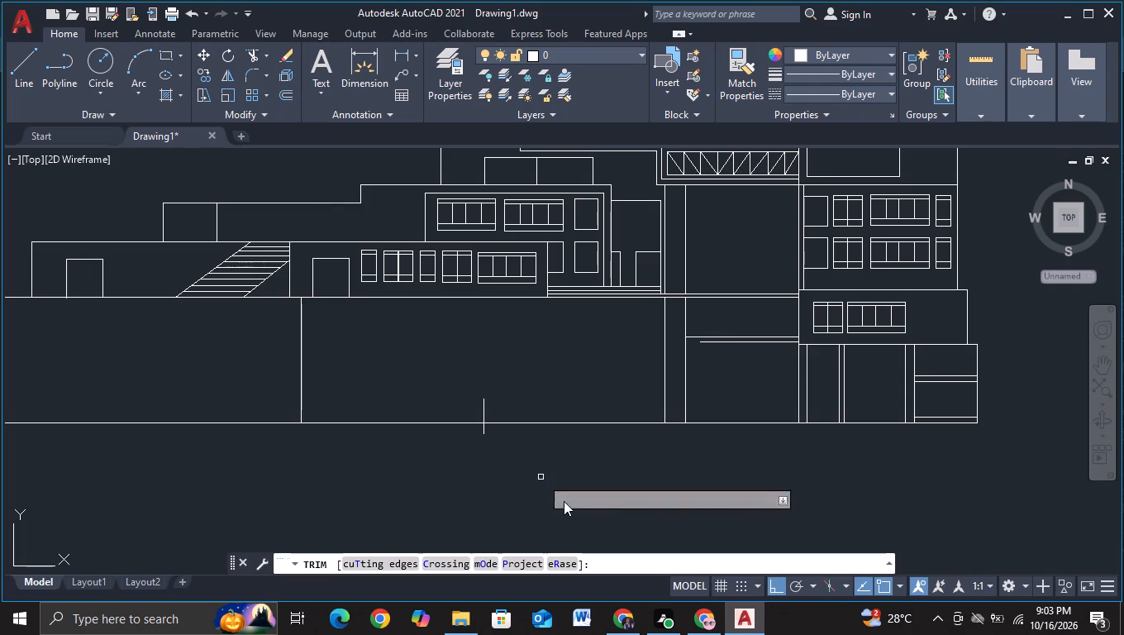
left_click_drag(469, 410, 517, 411)
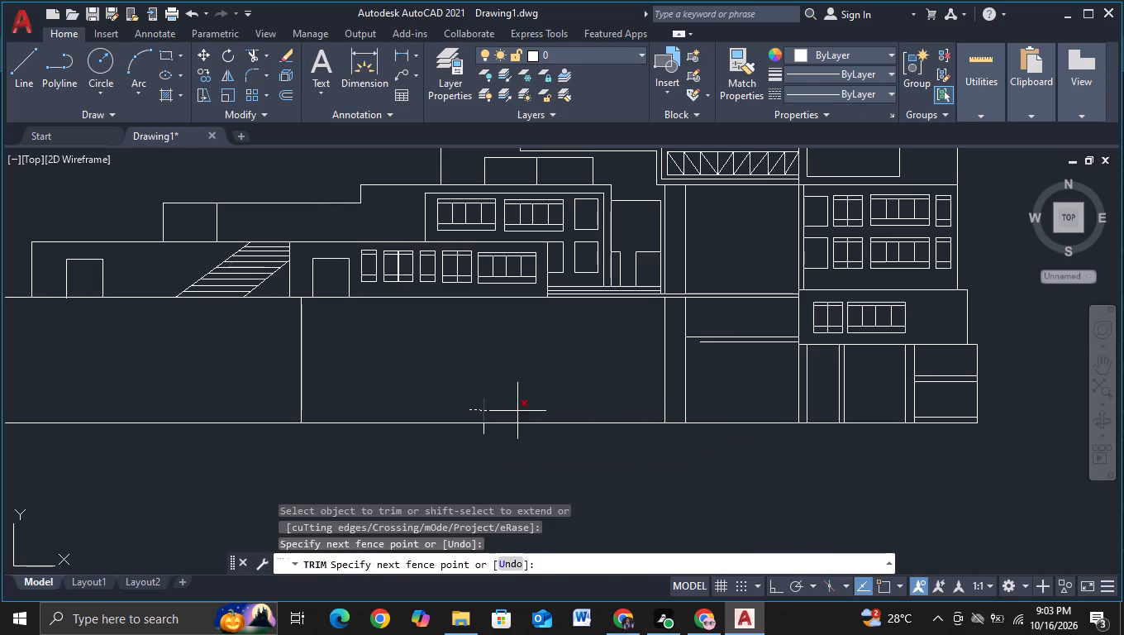
left_click_drag(517, 411, 518, 411)
left_click(517, 410)
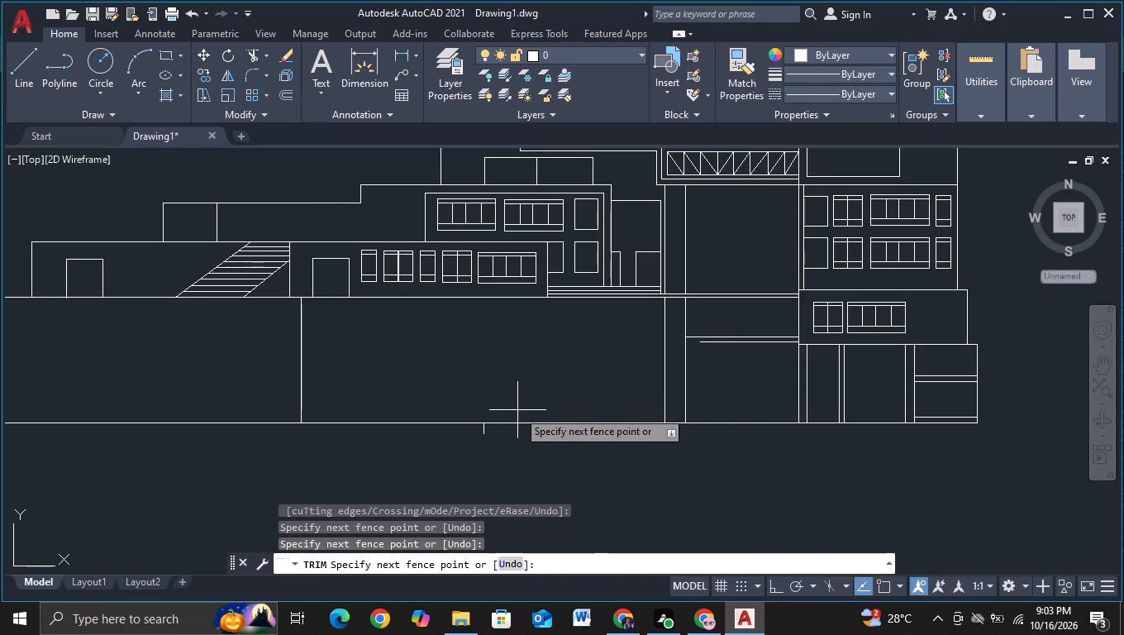
left_click(464, 296)
left_click(329, 298)
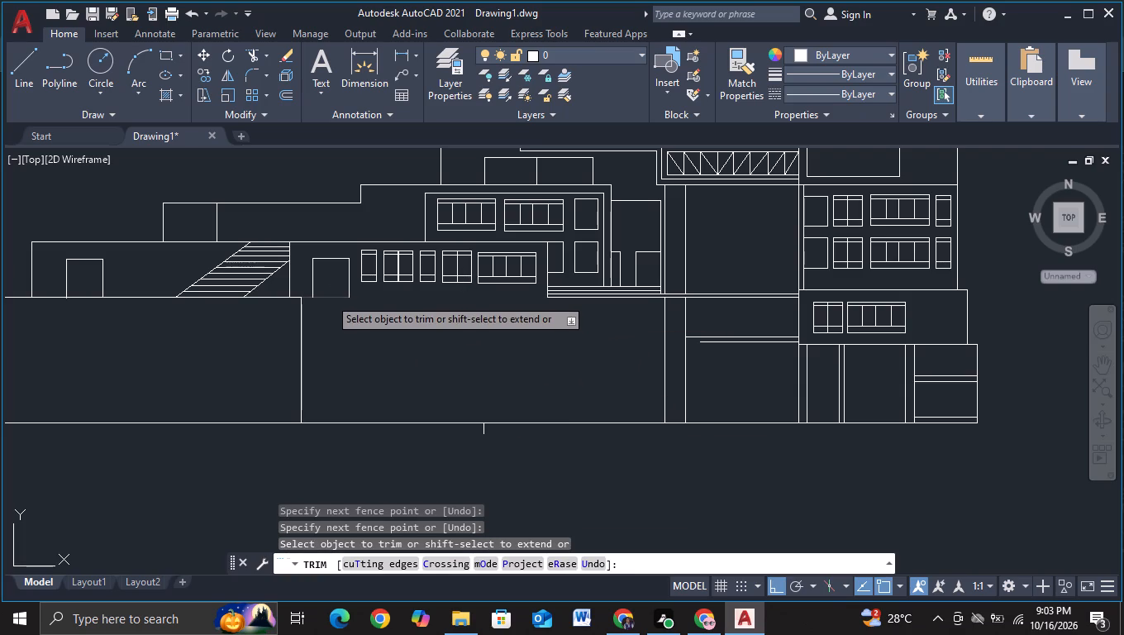
key("Escape")
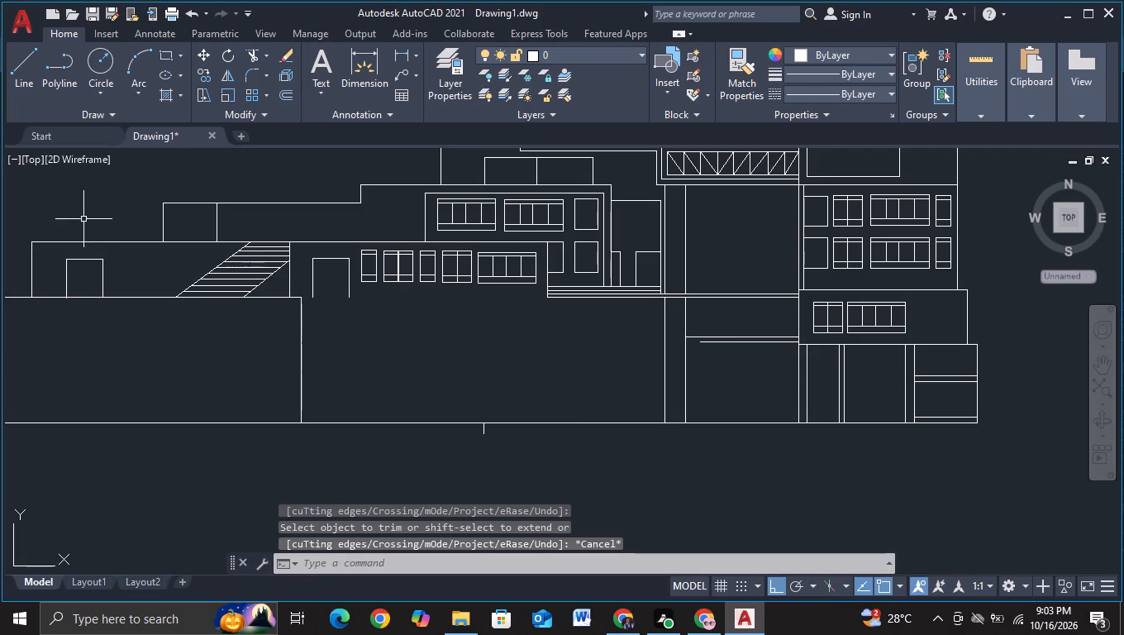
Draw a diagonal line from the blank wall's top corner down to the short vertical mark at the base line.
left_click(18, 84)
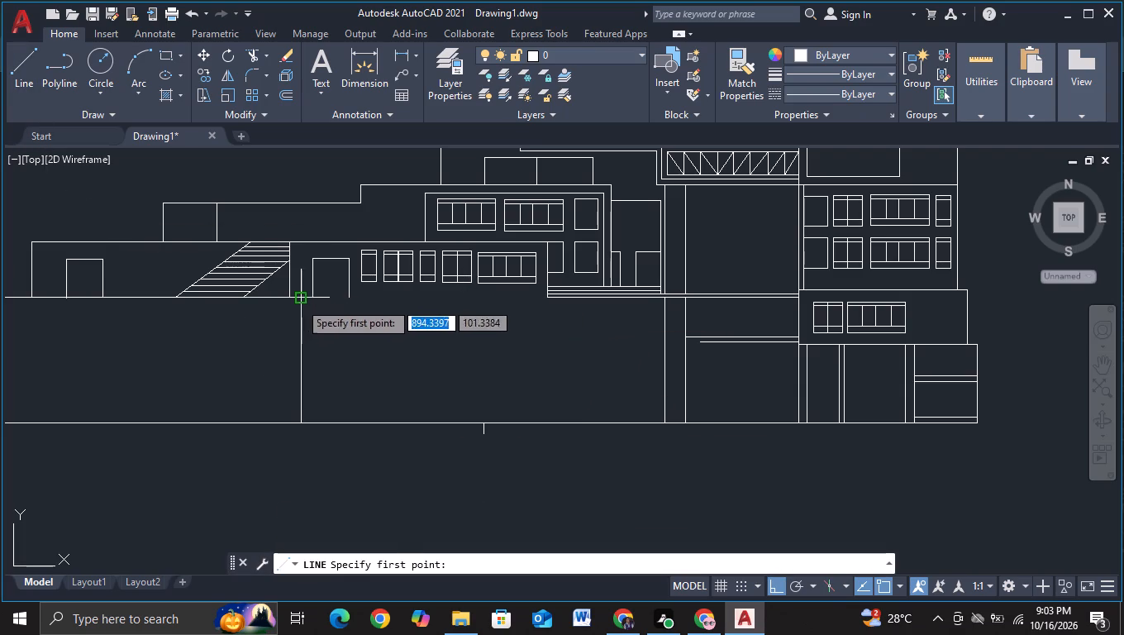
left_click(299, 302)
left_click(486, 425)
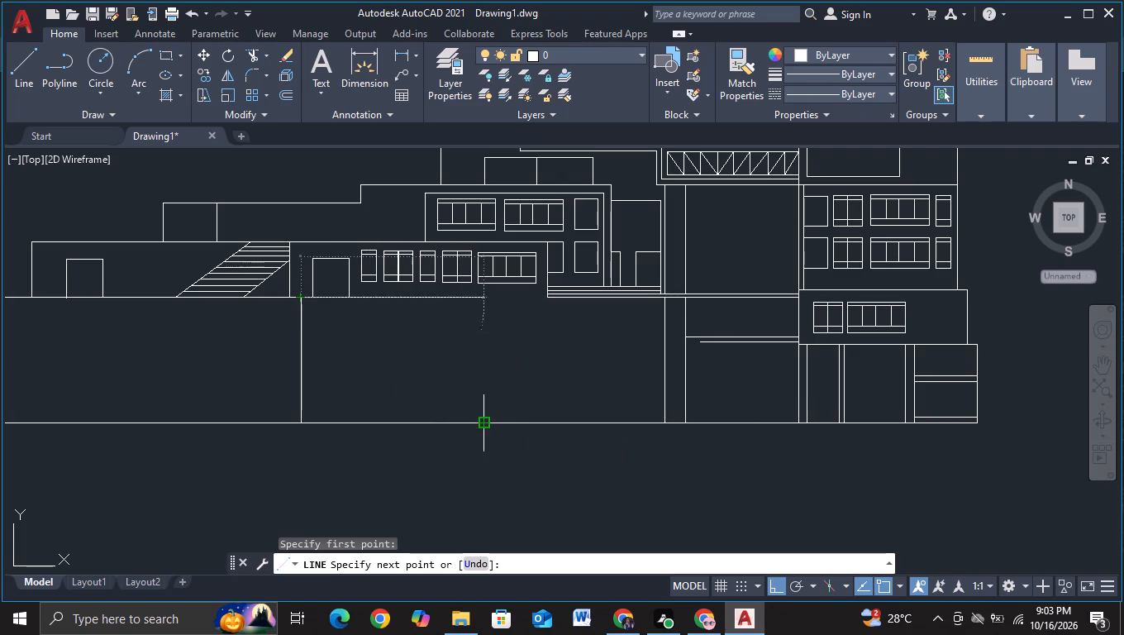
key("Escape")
Trim away the short vertical mark left below the base line at the diagonal's foot.
scroll(445, 474, "down", 1)
middle_click_drag(512, 487, 517, 467)
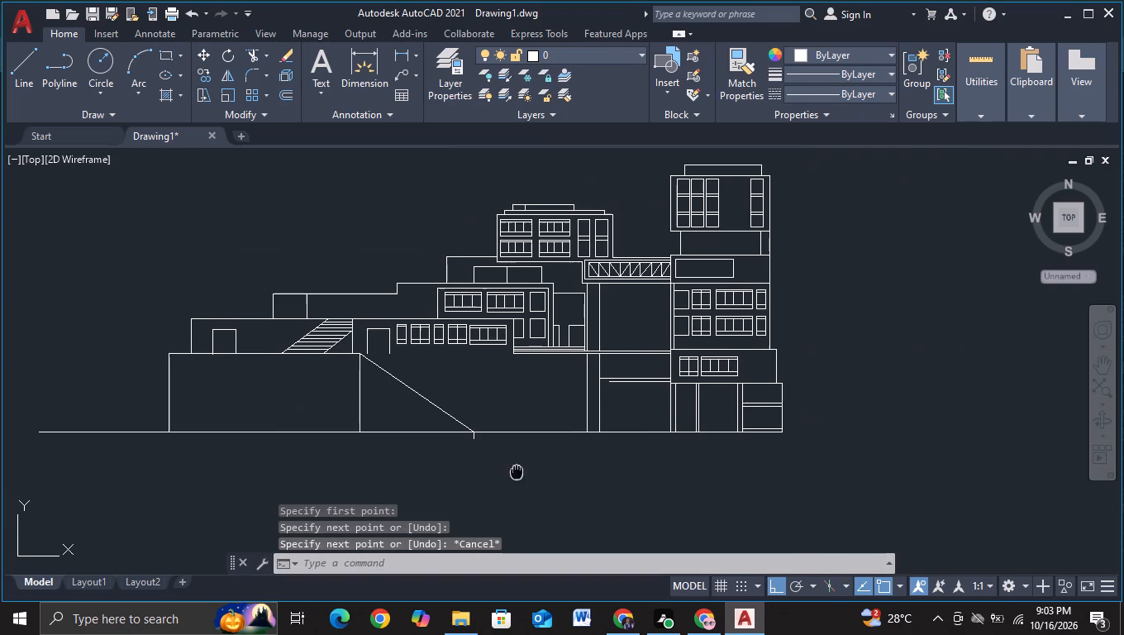
middle_click_drag(517, 467, 517, 461)
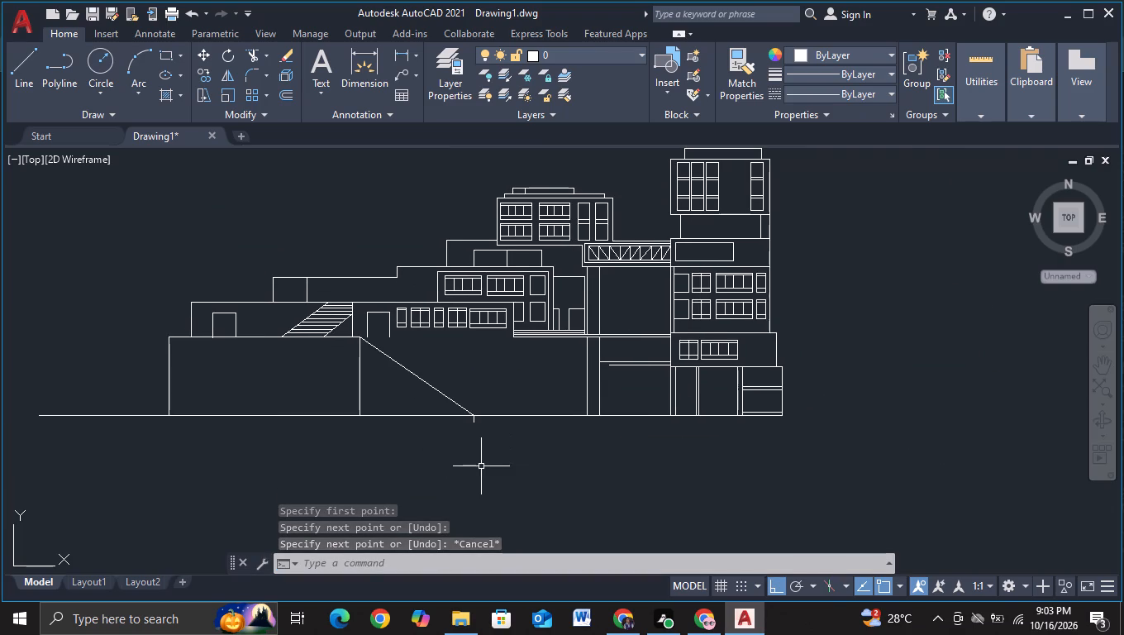
left_click(250, 54)
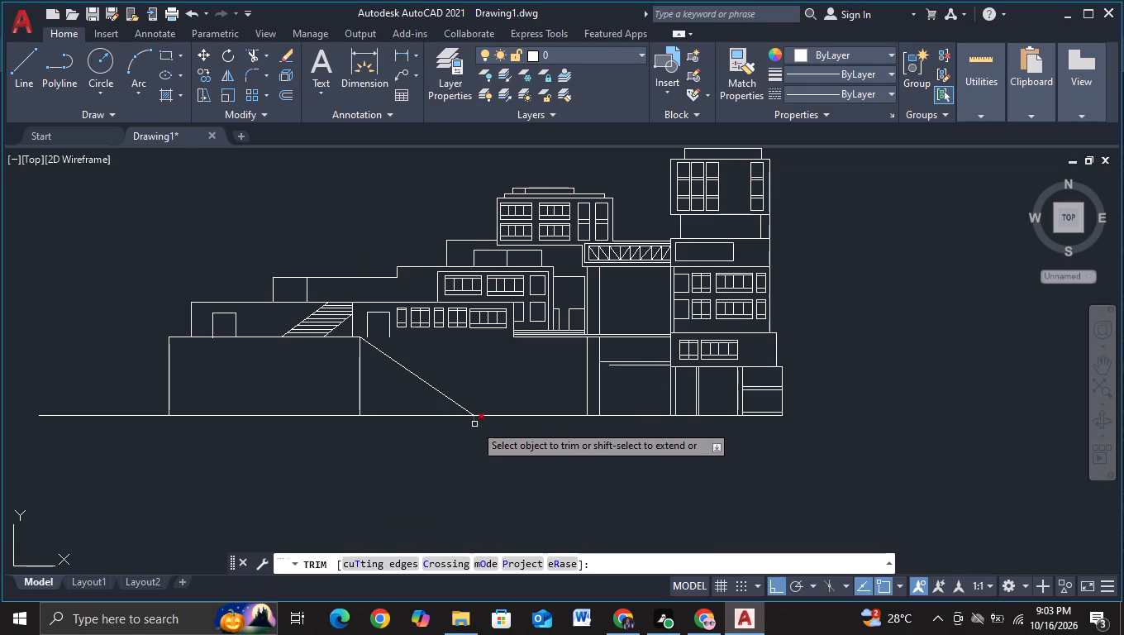
left_click(474, 424)
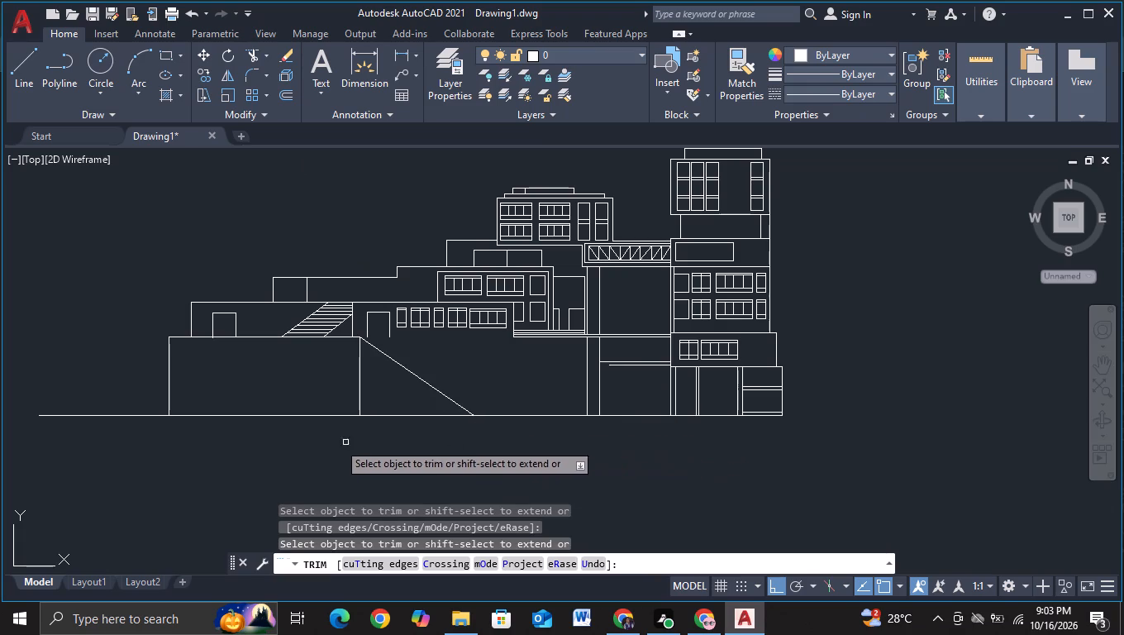
Draw a line from the lower block's bottom right corner horizontally toward the diagonal and straight down past the base line.
left_click(31, 98)
scroll(540, 358, "up", 2)
left_click(465, 305)
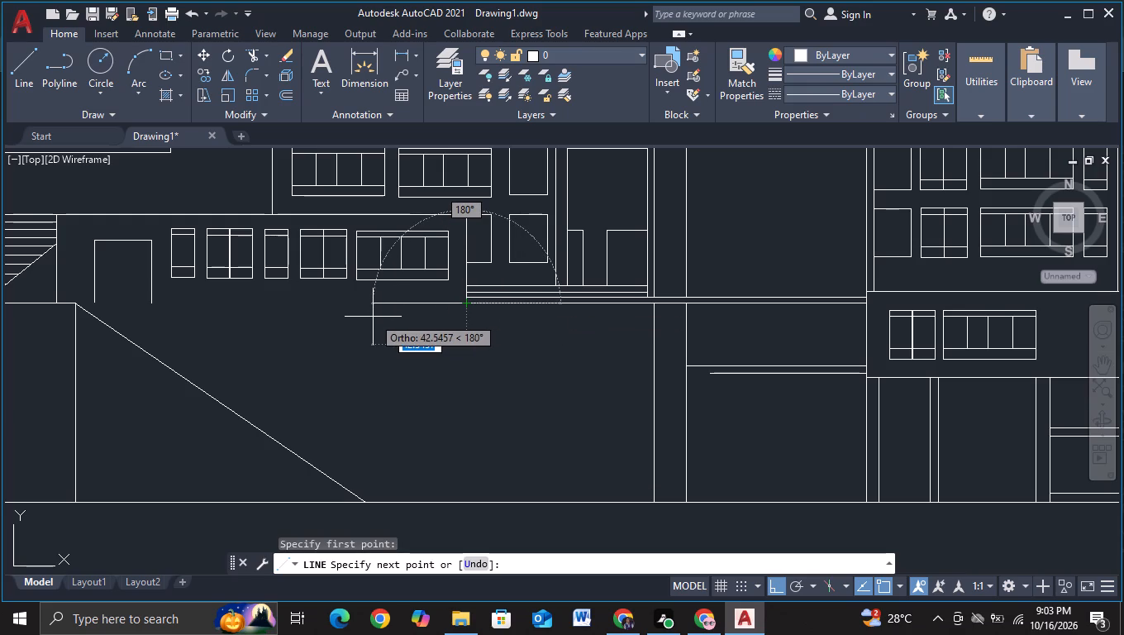
left_click(351, 316)
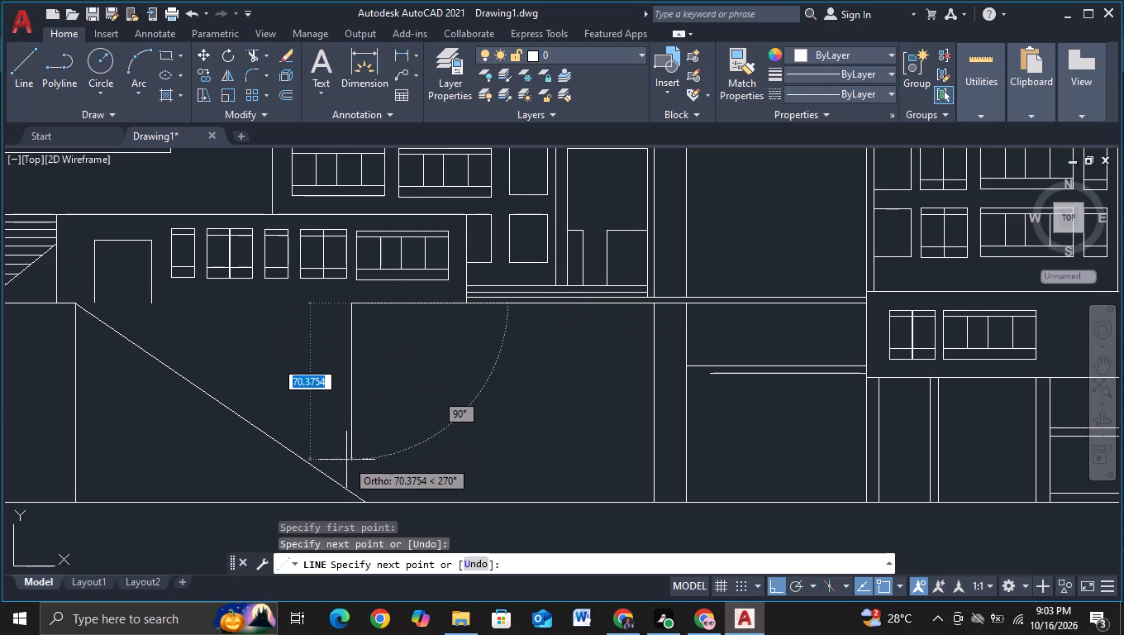
middle_click_drag(346, 461, 353, 412)
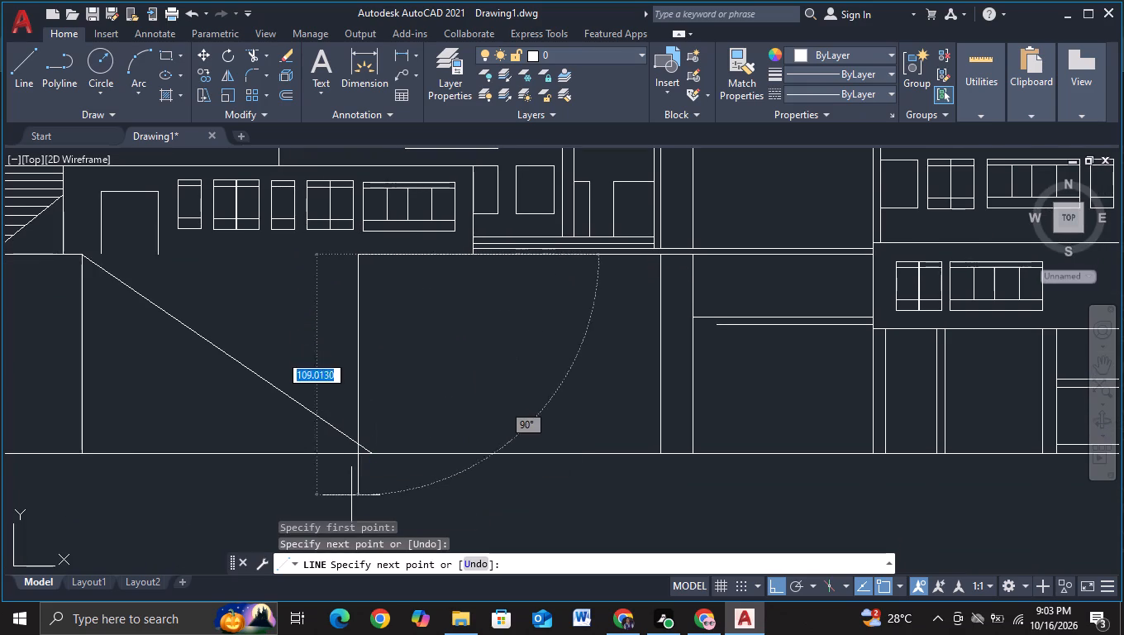
left_click(351, 499)
key("Escape")
Draw a short vertical line crossing the base line a little beyond the diagonal's foot, away from the blank wall.
left_click(17, 79)
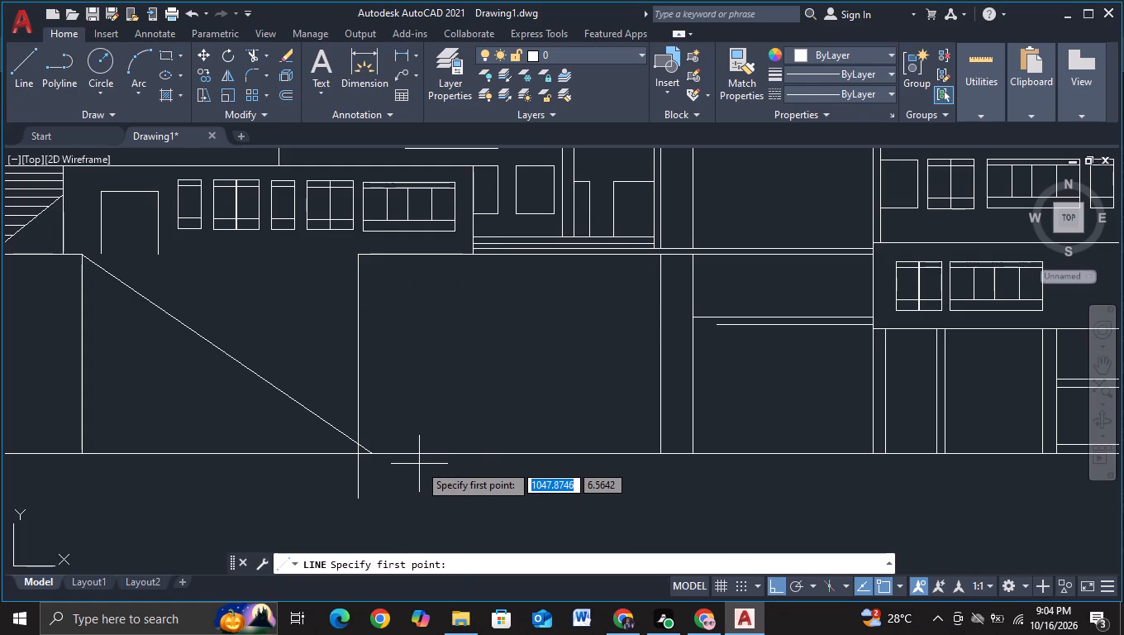
left_click(419, 464)
left_click(418, 424)
key("Escape")
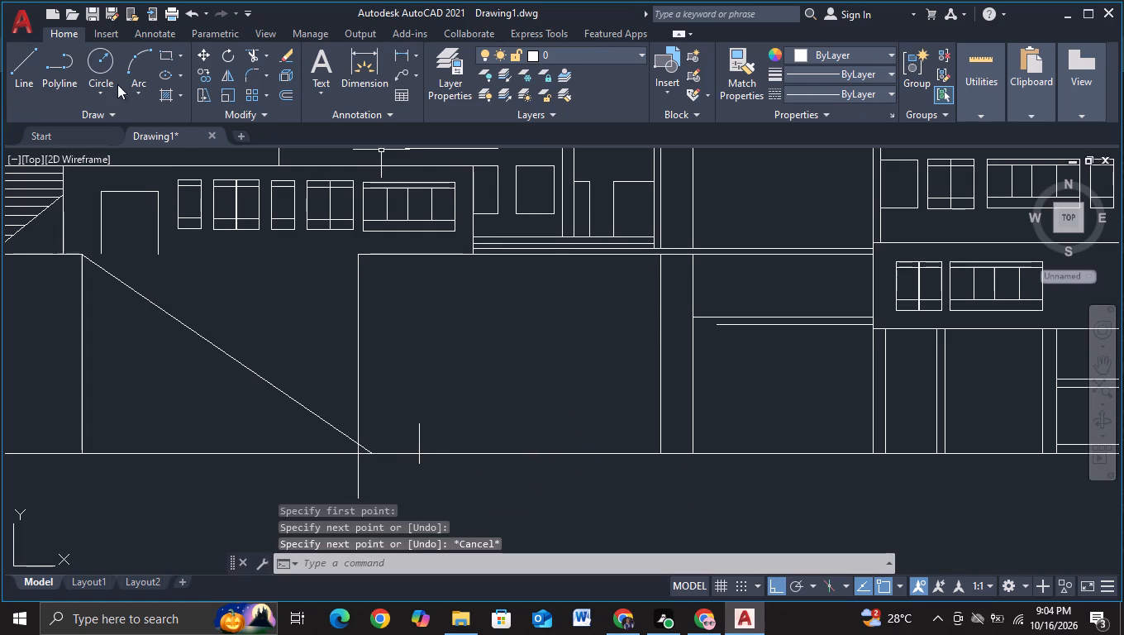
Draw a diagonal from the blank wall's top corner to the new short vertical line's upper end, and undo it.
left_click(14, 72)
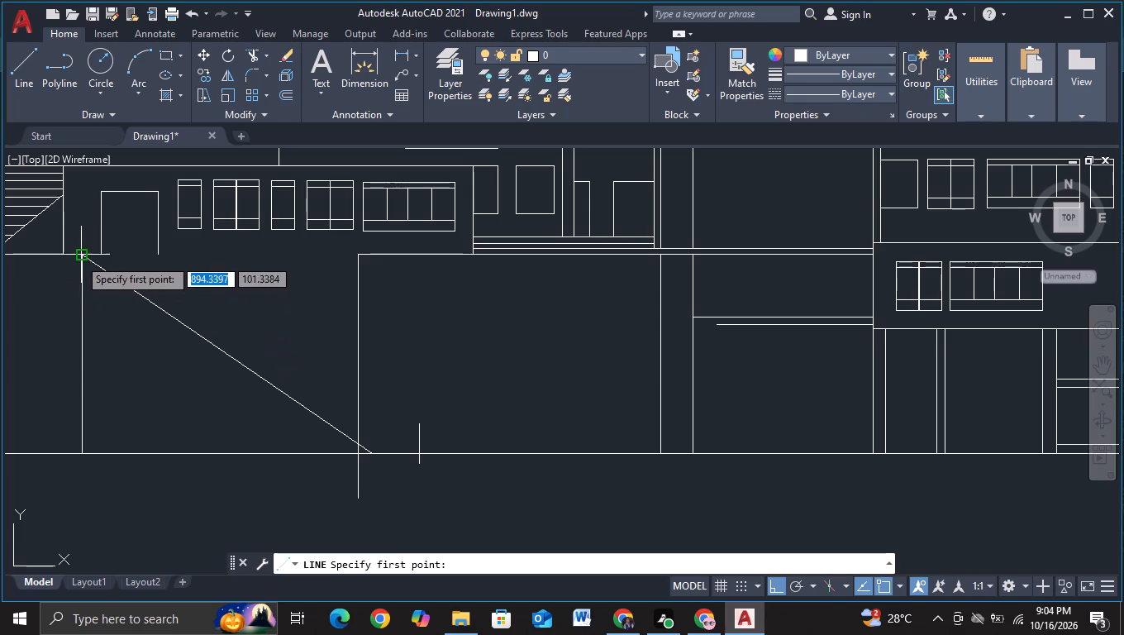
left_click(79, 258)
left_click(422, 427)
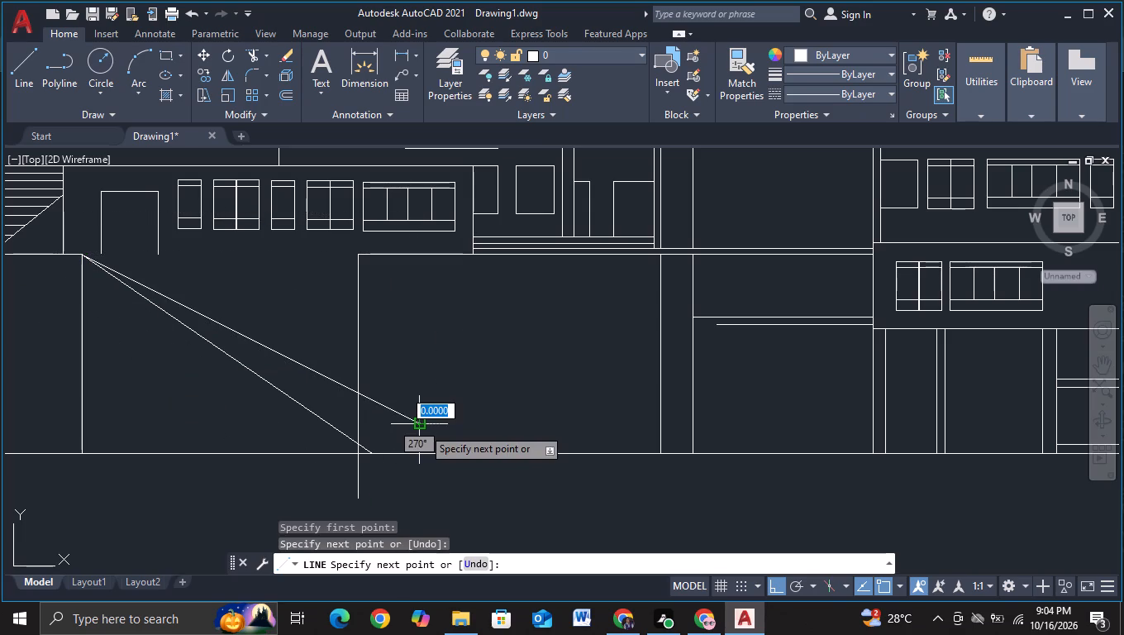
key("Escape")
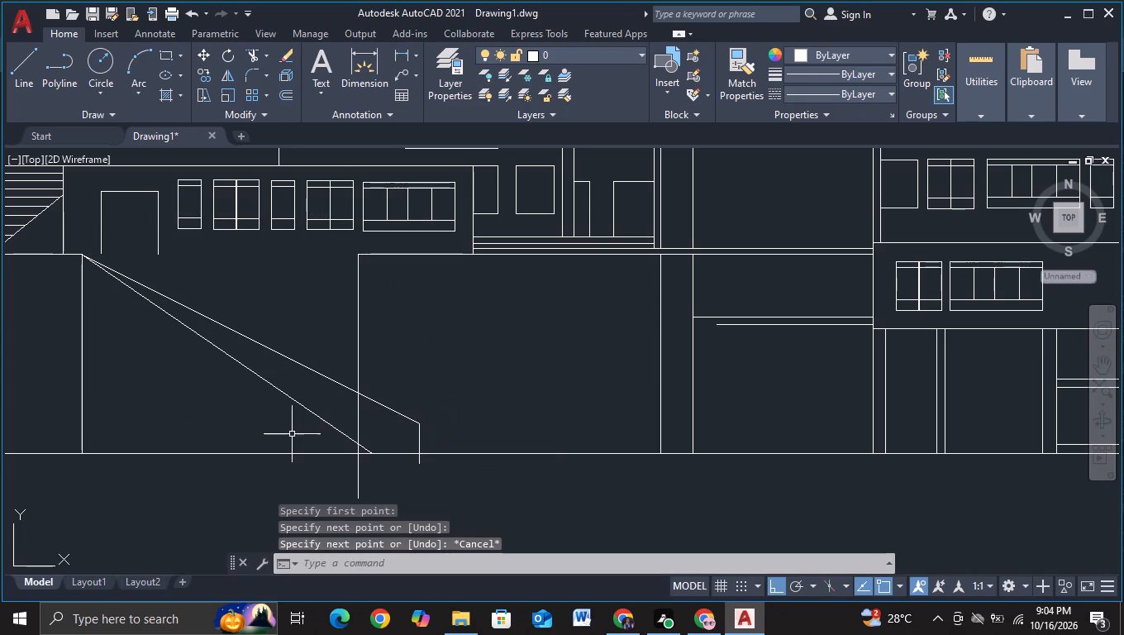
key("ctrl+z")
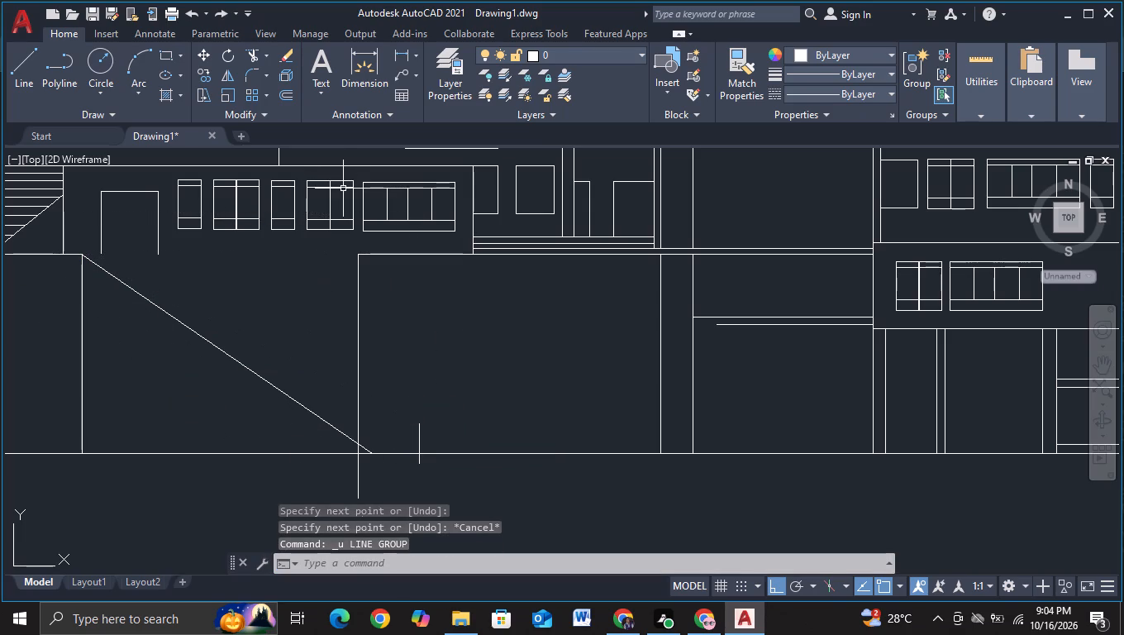
Trim the part of the new short vertical line that rises above the base line.
left_click(250, 53)
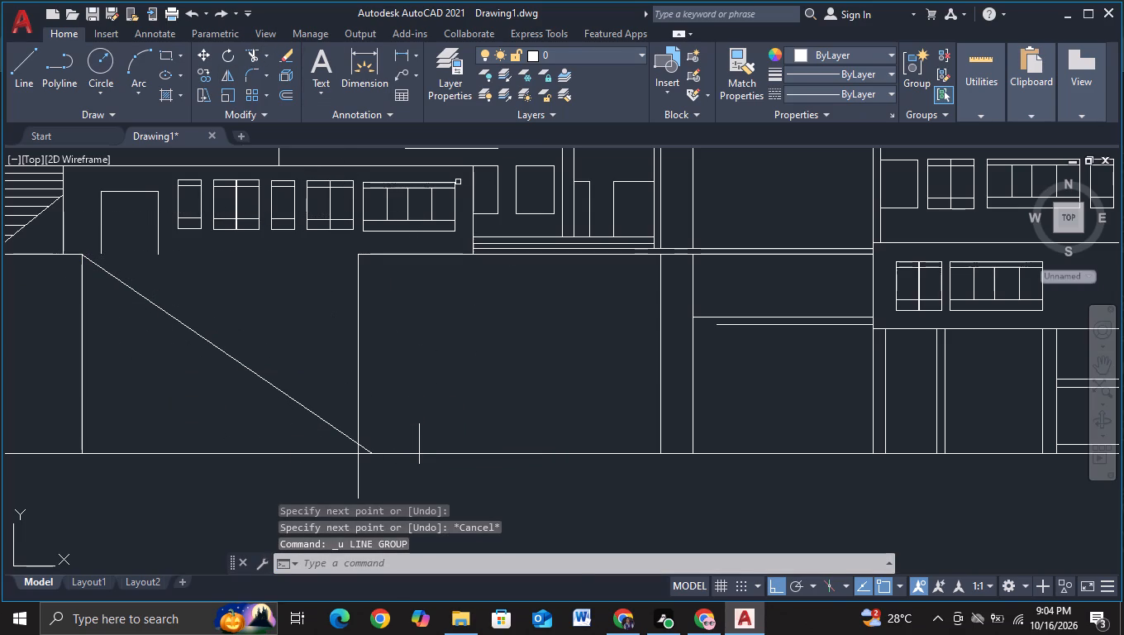
left_click(417, 432)
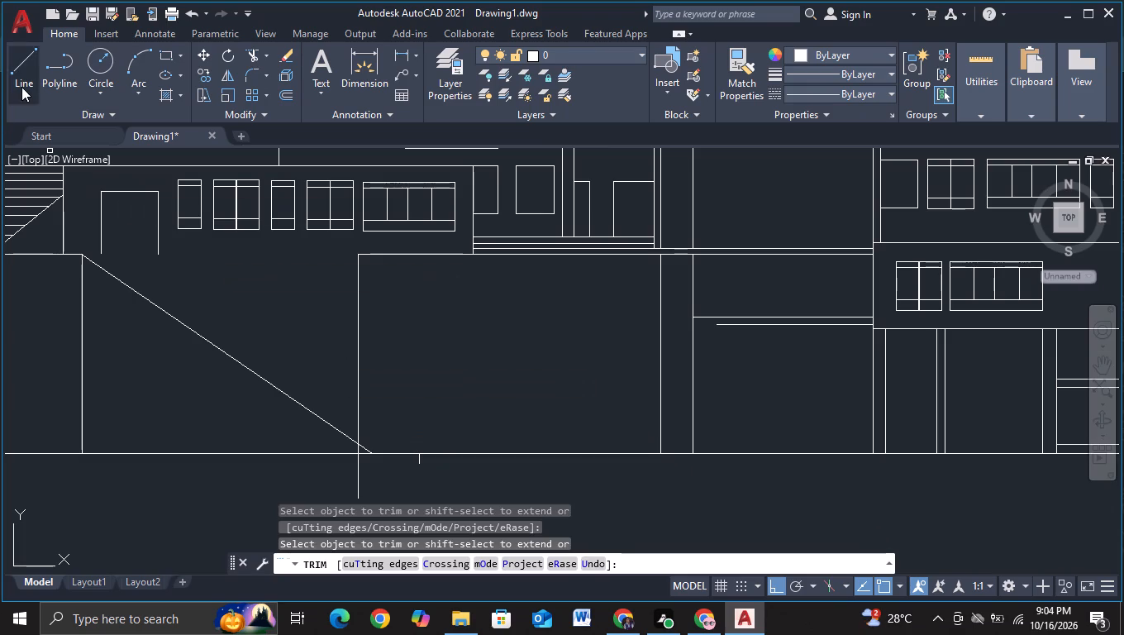
Draw a diagonal line from the blank wall's top corner to where the short vertical mark meets the base line.
left_click(21, 87)
left_click(83, 259)
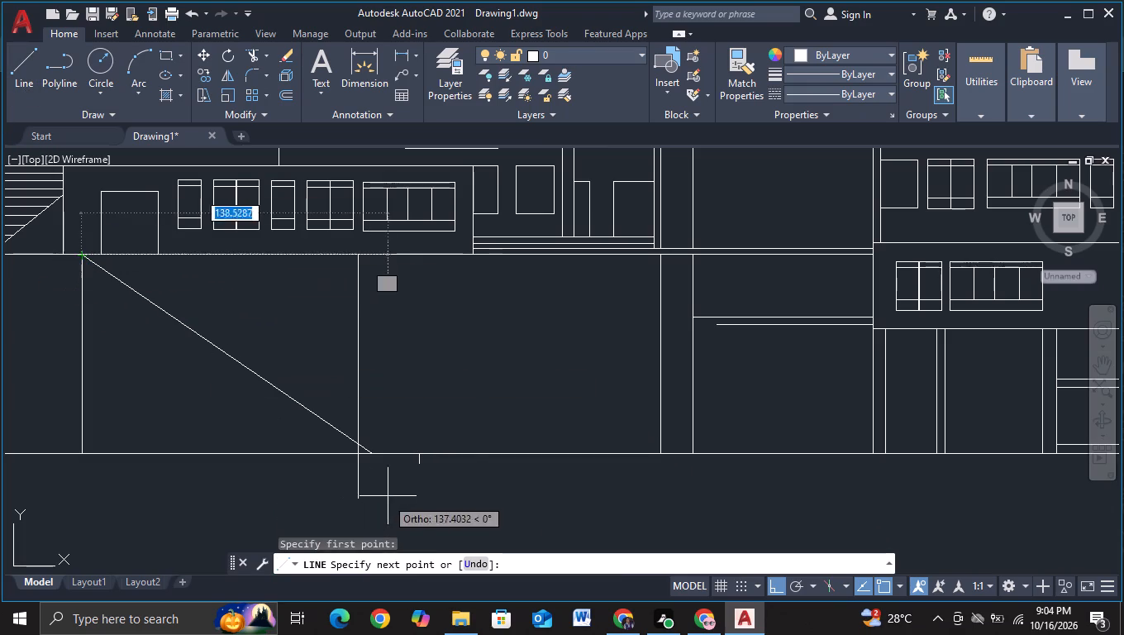
left_click(422, 456)
key("Escape")
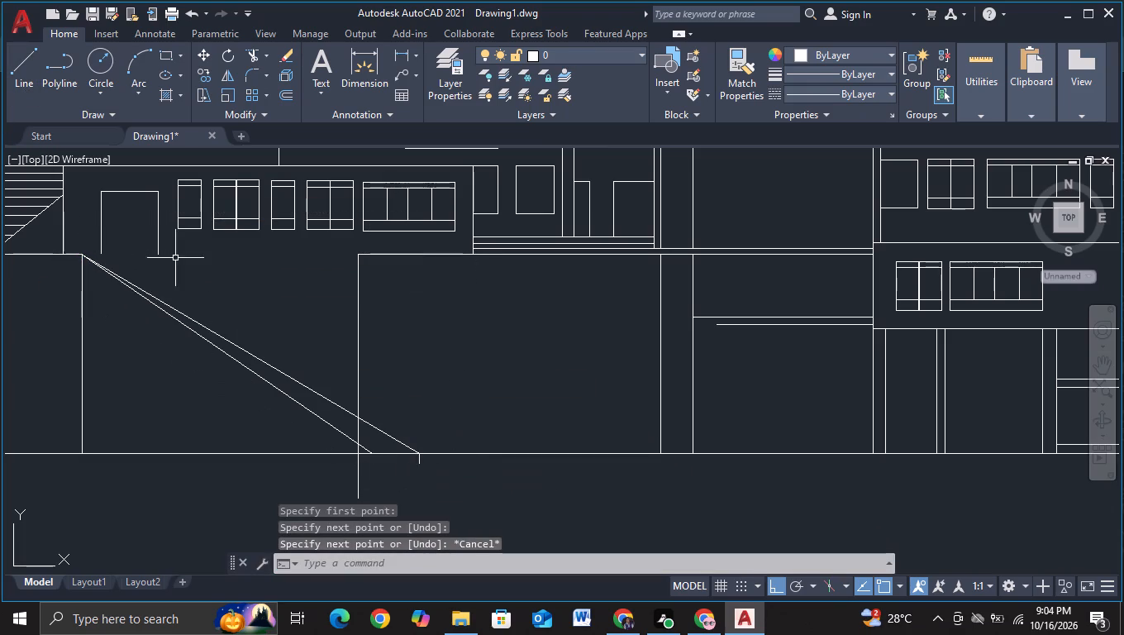
Trim away the whole of the older, steeper diagonal, including its remainder near the base line.
left_click(245, 57)
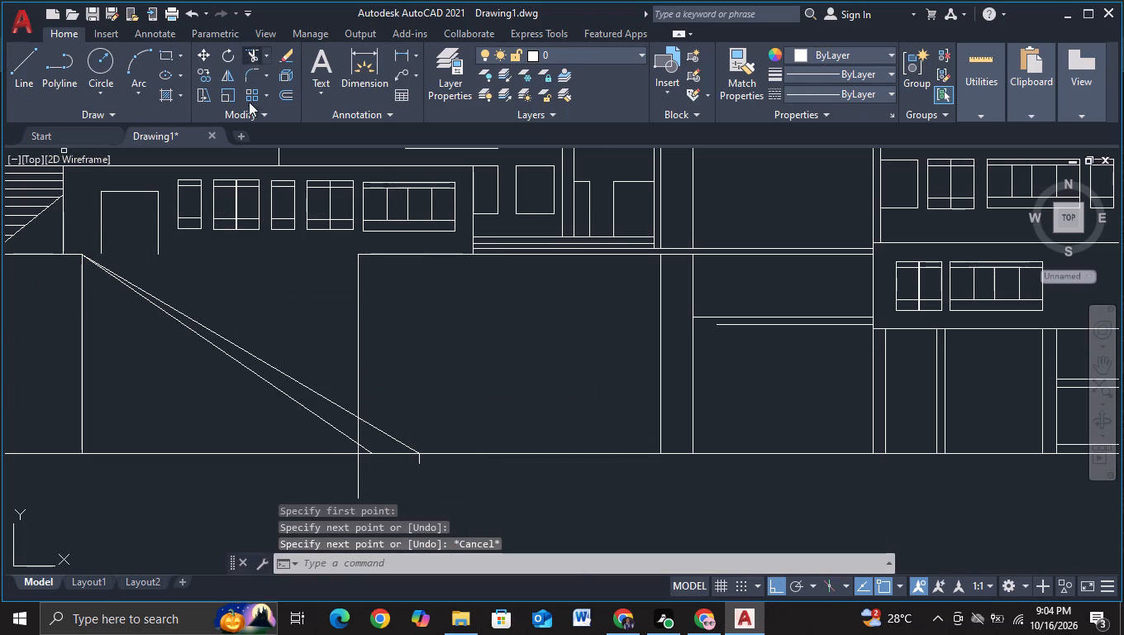
left_click(274, 388)
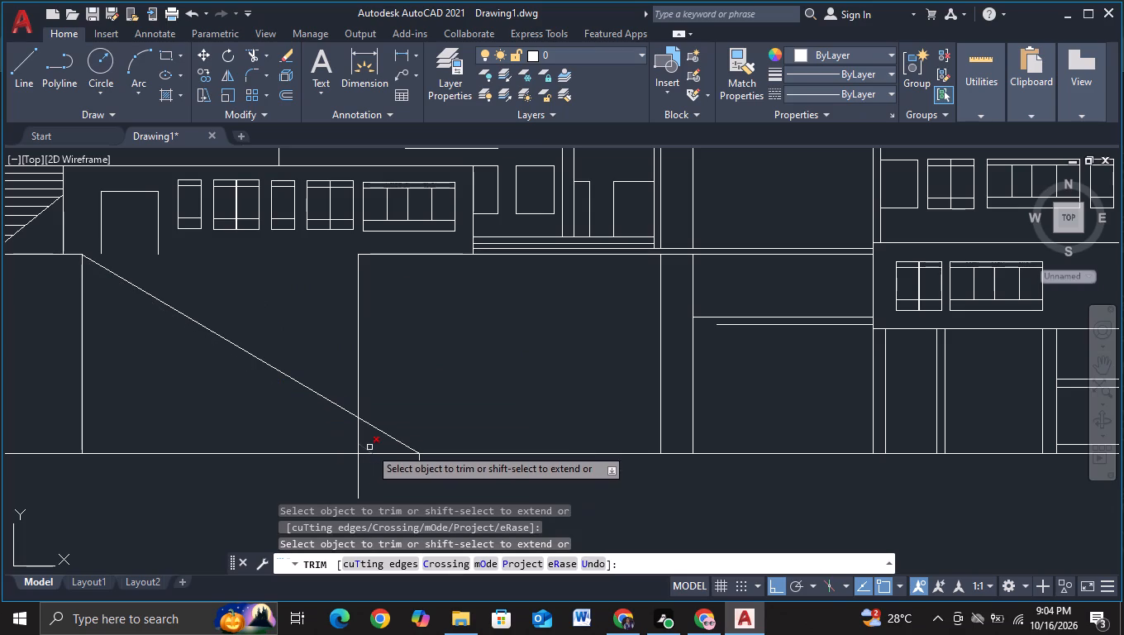
left_click(362, 447)
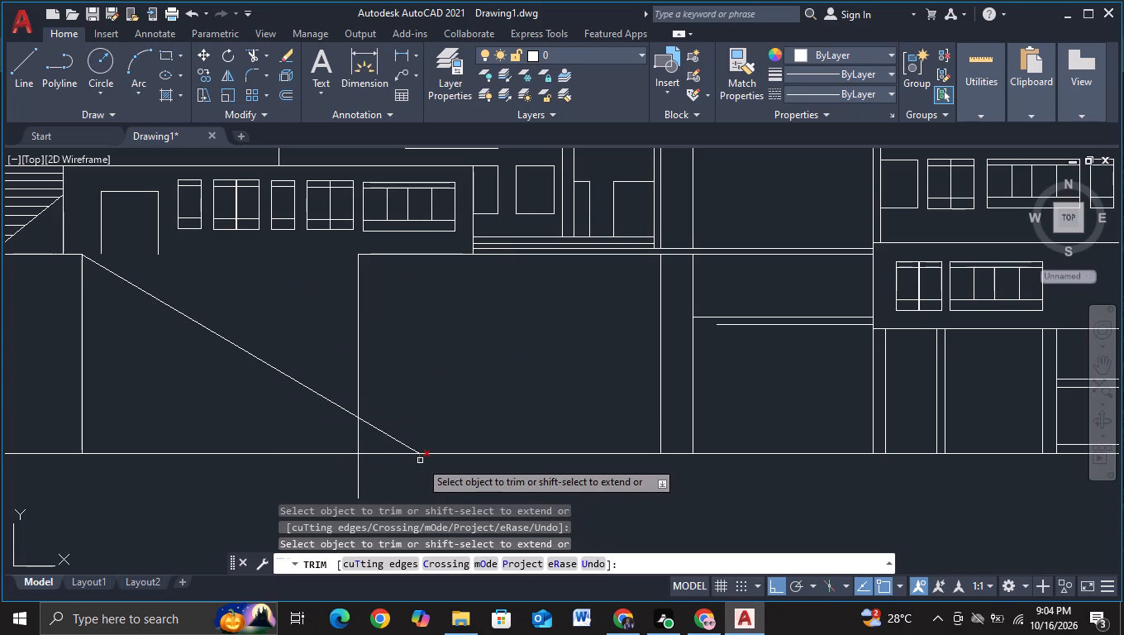
Trim away the short mark below the base line and the part of the new vertical wall line beneath the slope.
left_click(420, 461)
left_click(356, 480)
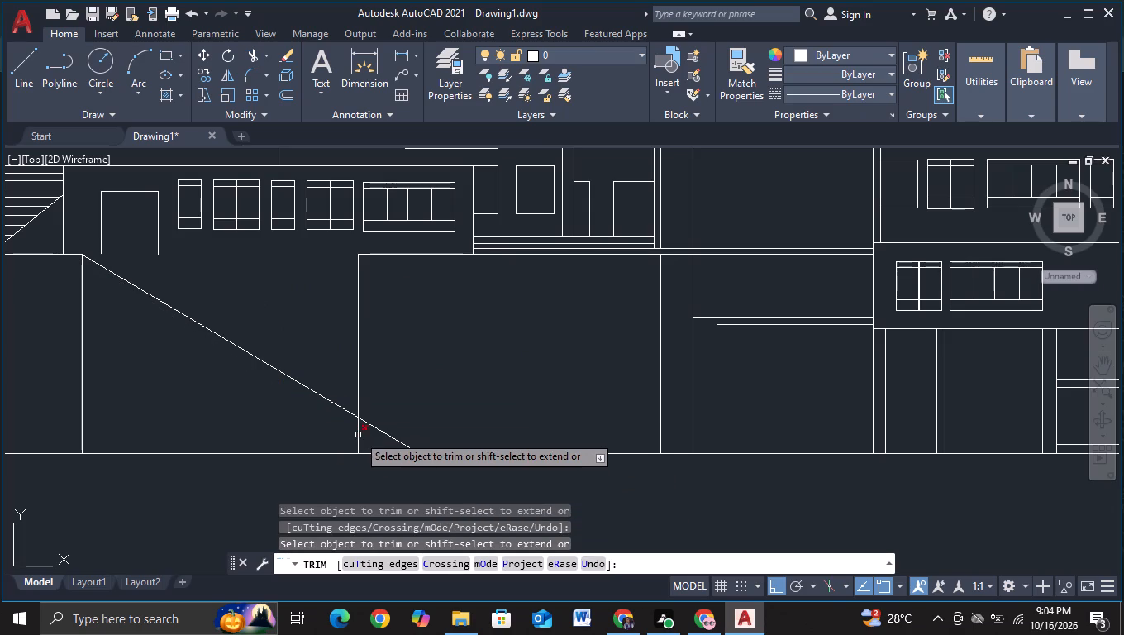
left_click(358, 435)
scroll(445, 477, "down", 1)
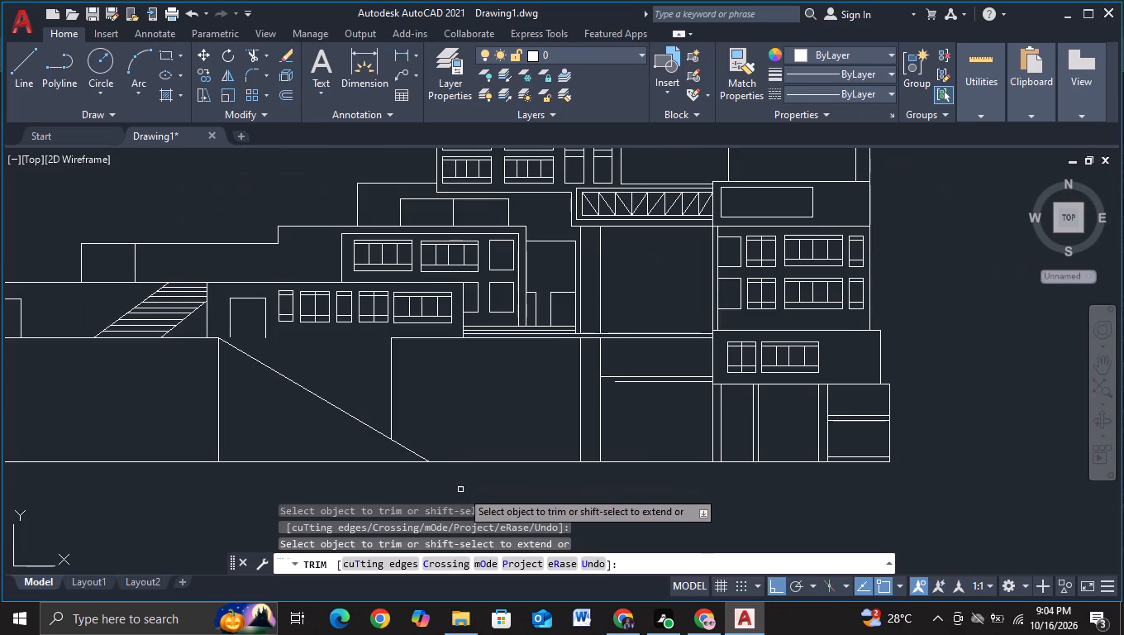
middle_click_drag(462, 491, 433, 475)
key("Escape")
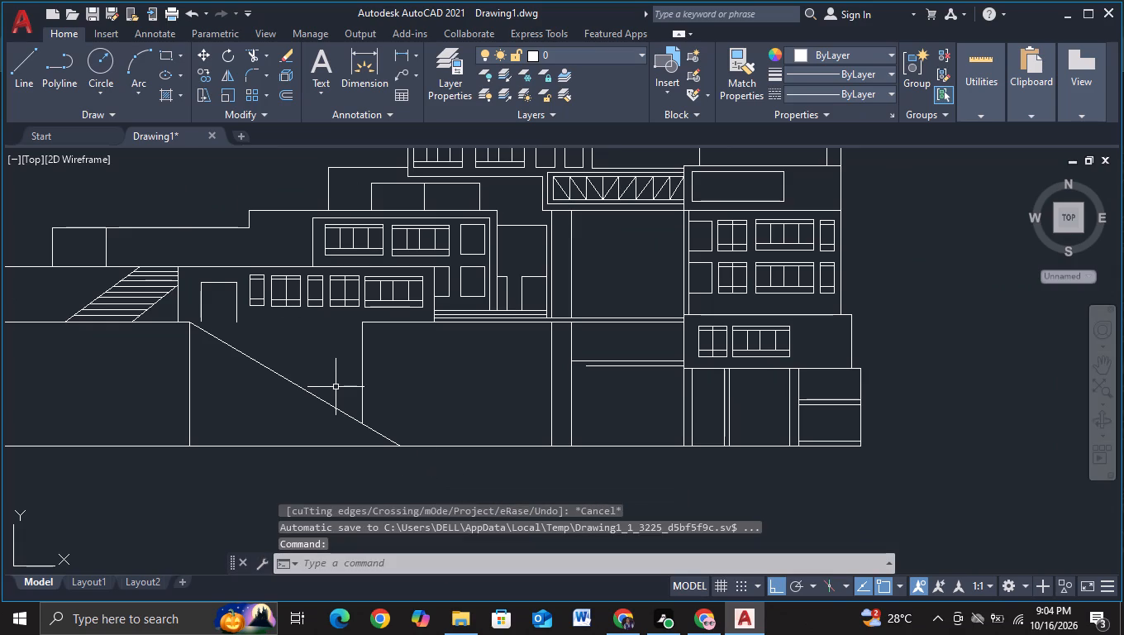
Draw a horizontal floor line from the foot of the lower block door's right jamb to the block's left wall.
scroll(293, 356, "up", 1)
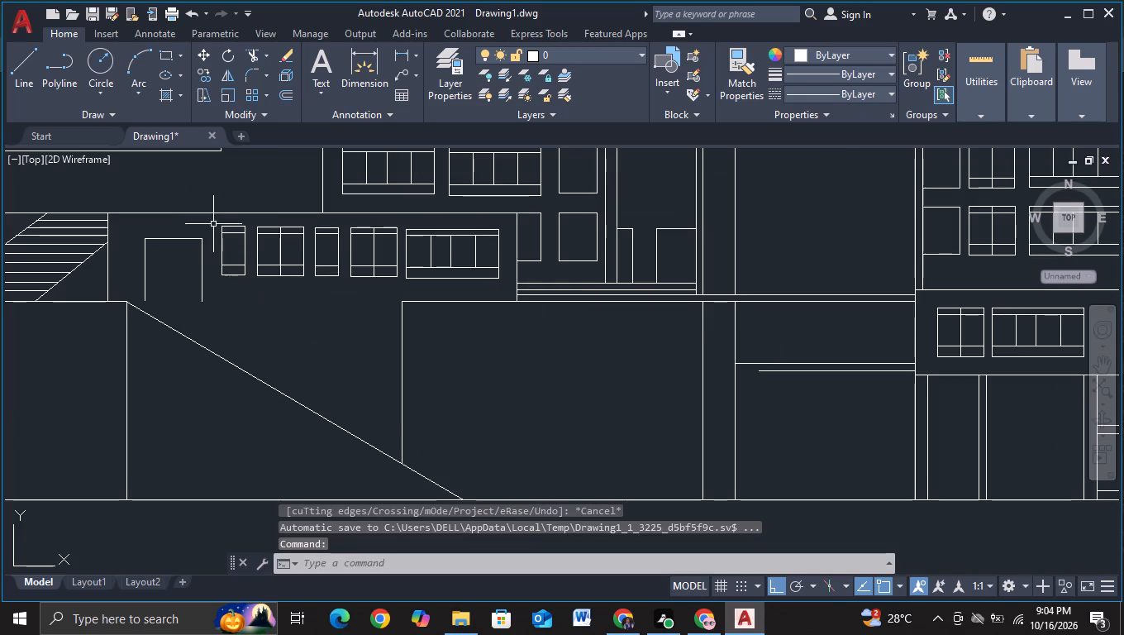
left_click(212, 221)
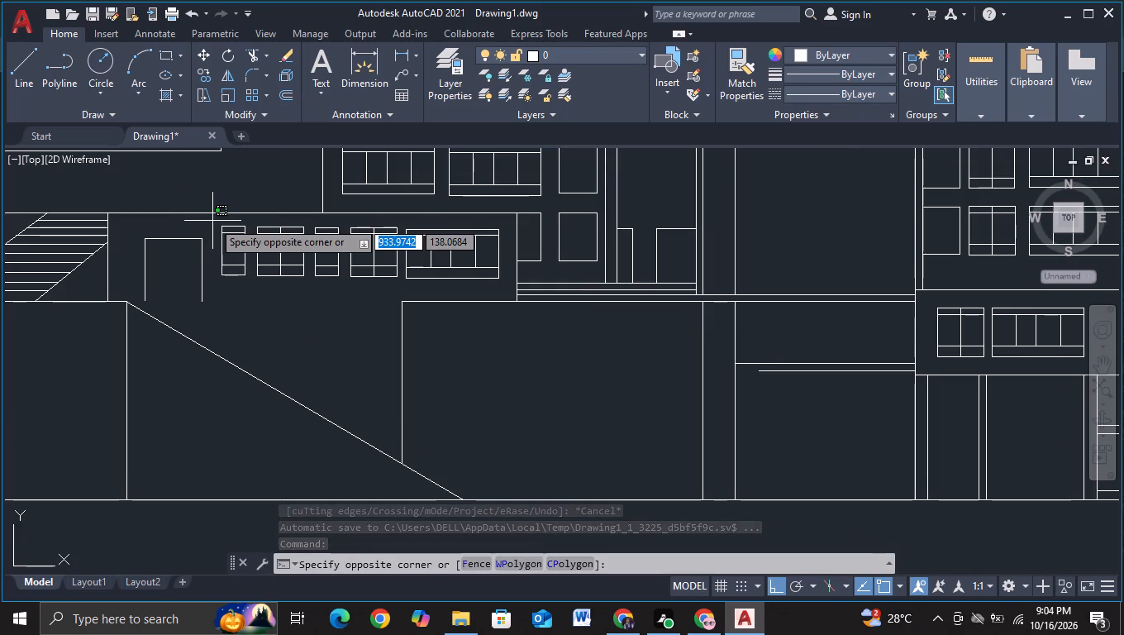
key("Escape")
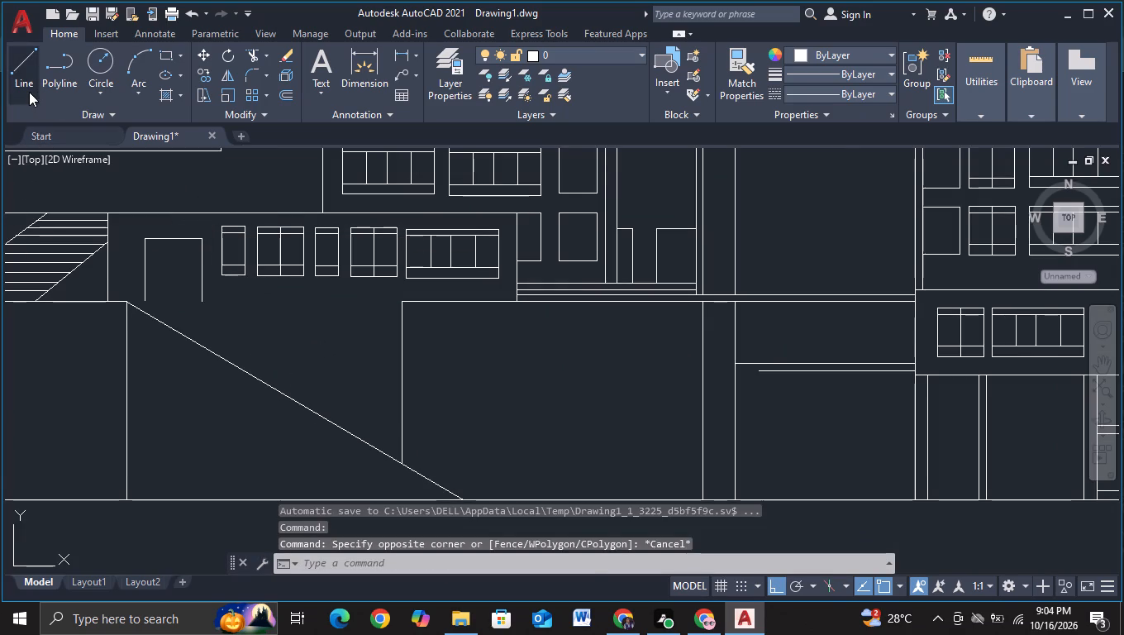
left_click(29, 92)
left_click(195, 306)
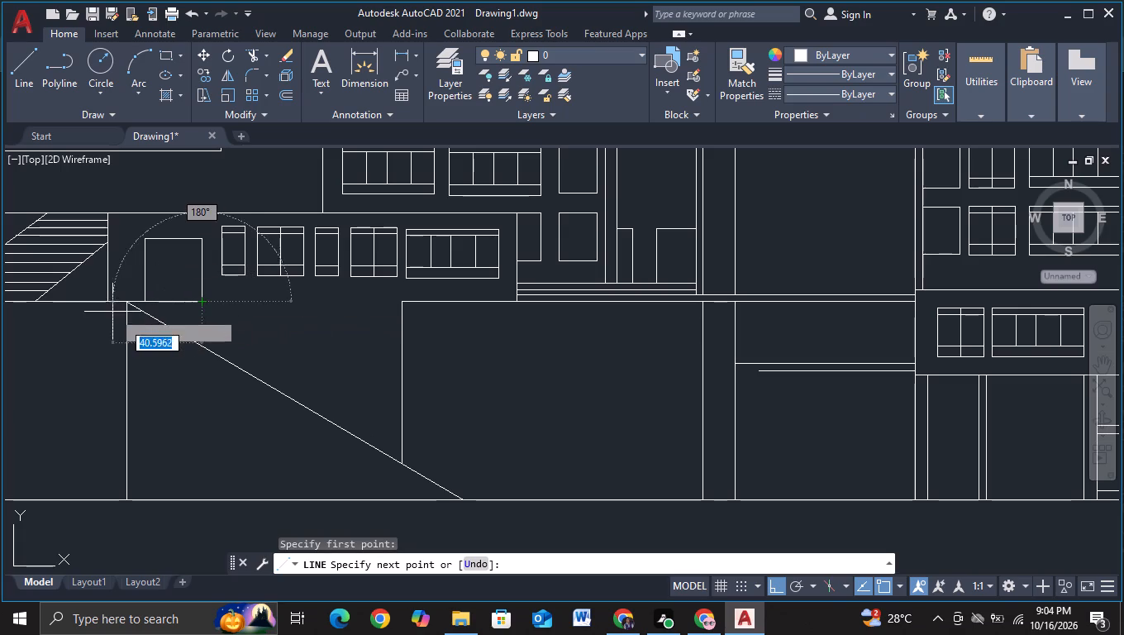
left_click(107, 302)
key("Escape")
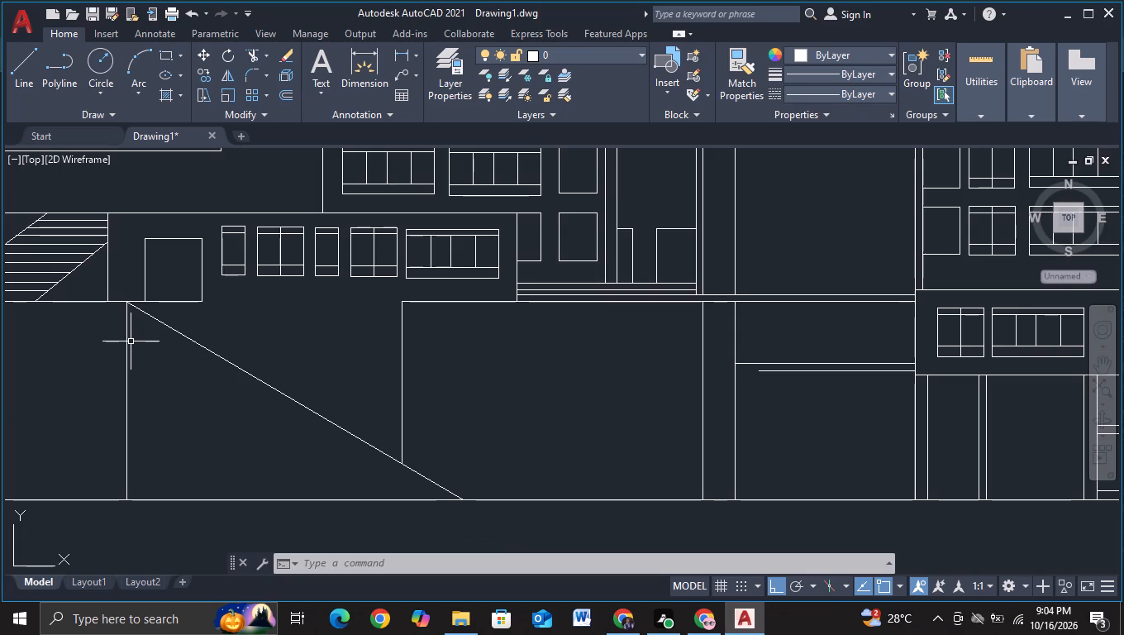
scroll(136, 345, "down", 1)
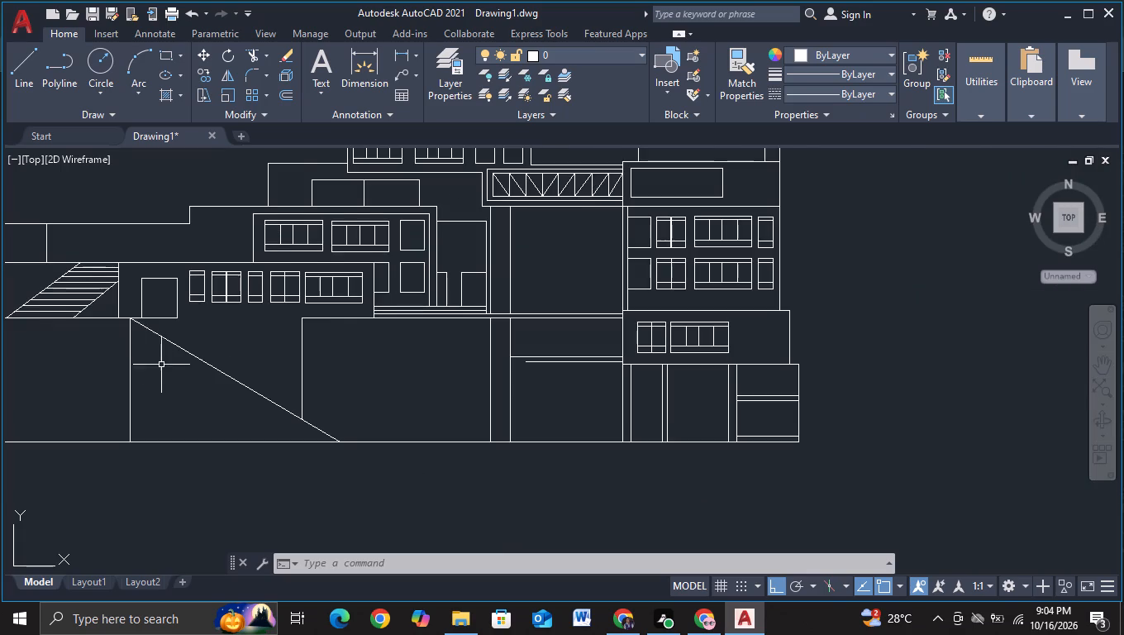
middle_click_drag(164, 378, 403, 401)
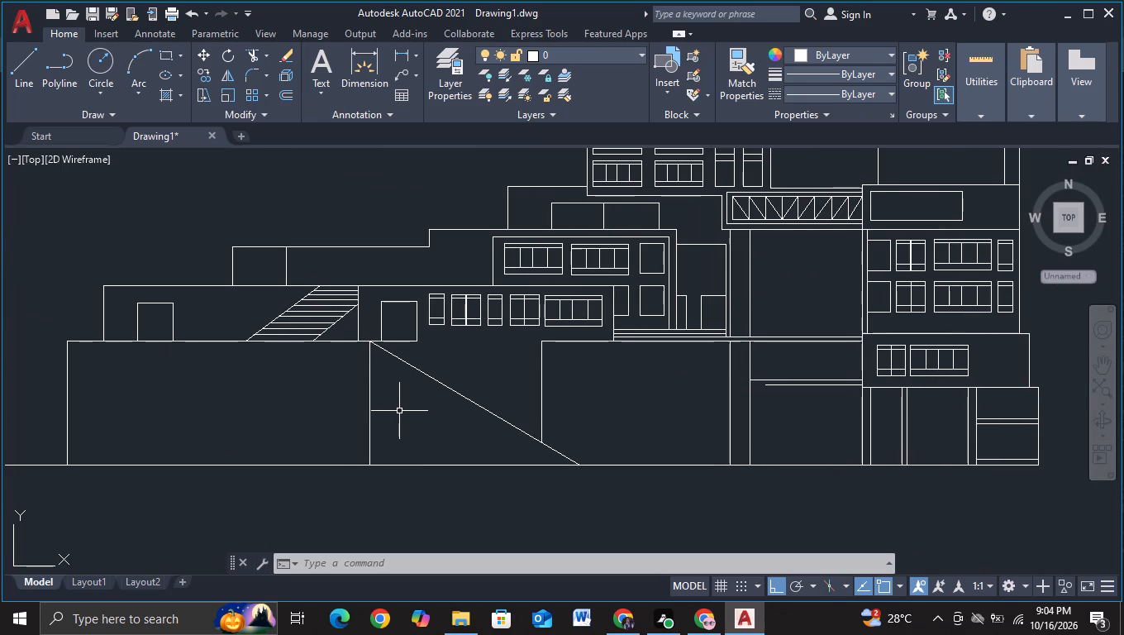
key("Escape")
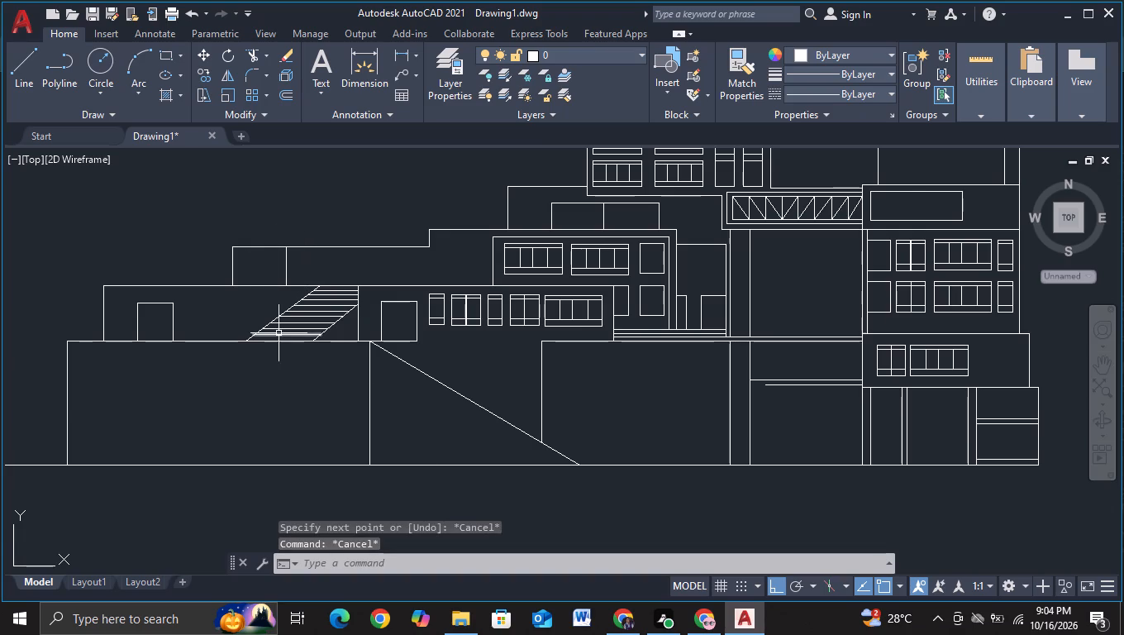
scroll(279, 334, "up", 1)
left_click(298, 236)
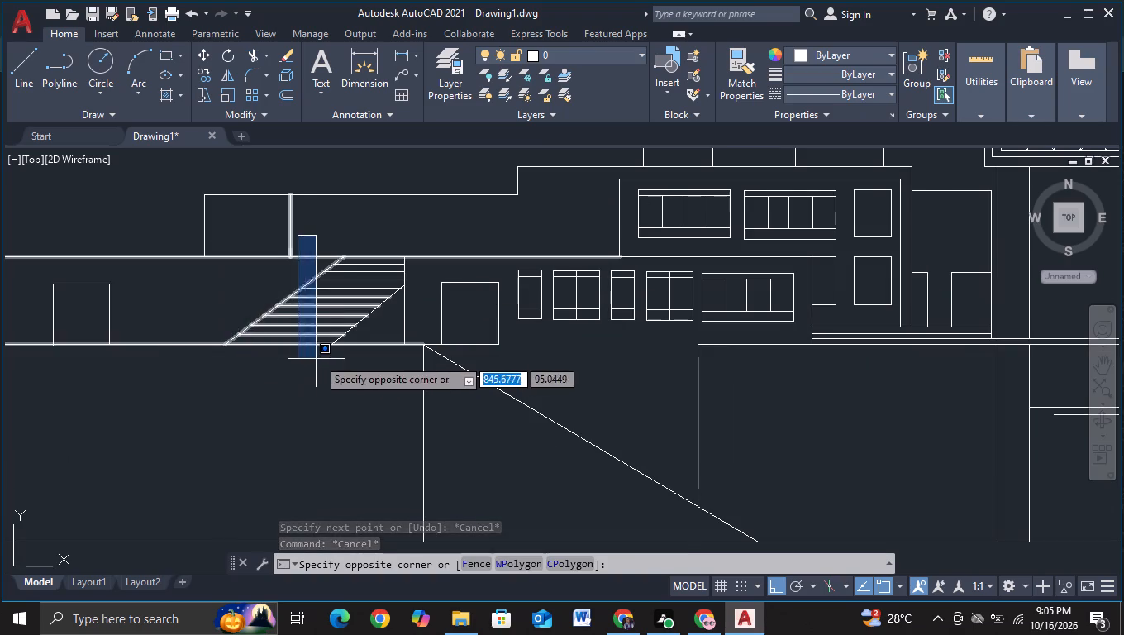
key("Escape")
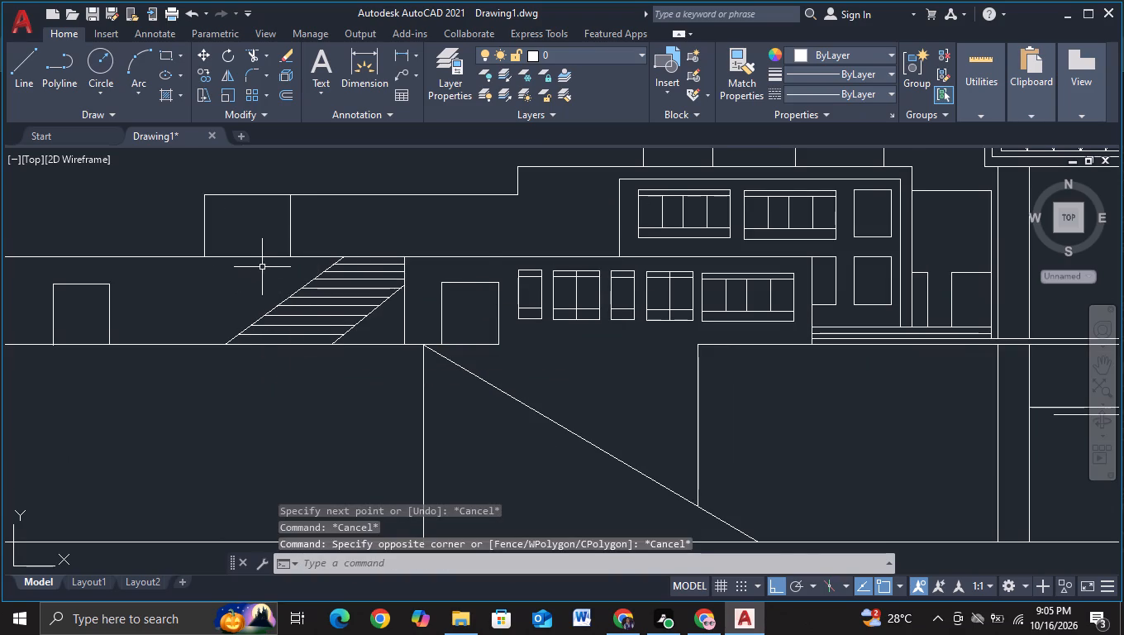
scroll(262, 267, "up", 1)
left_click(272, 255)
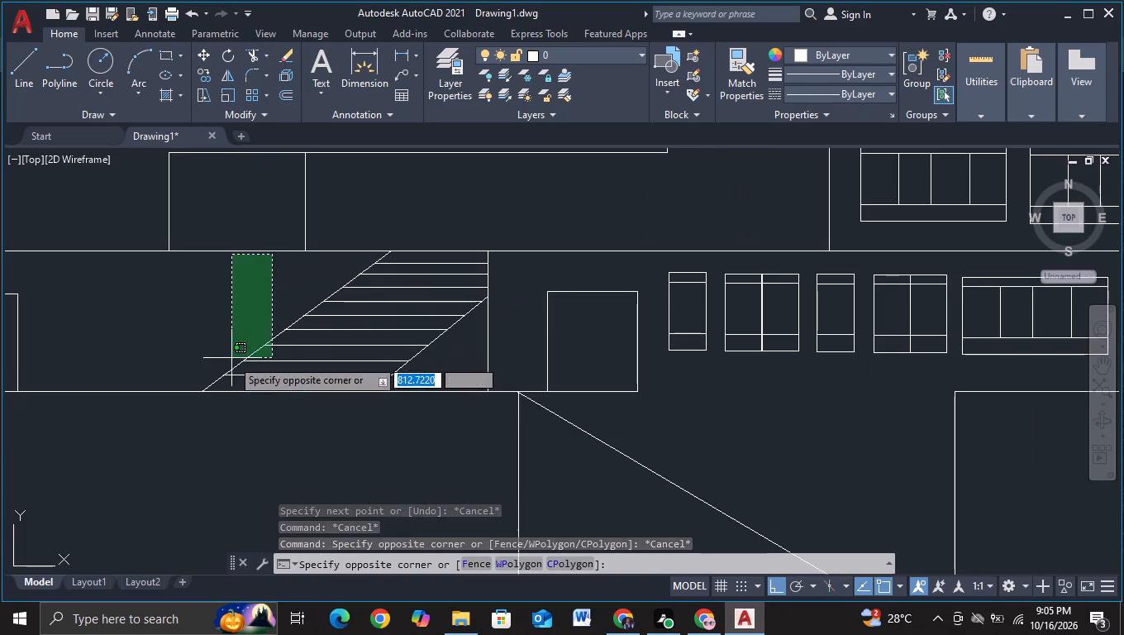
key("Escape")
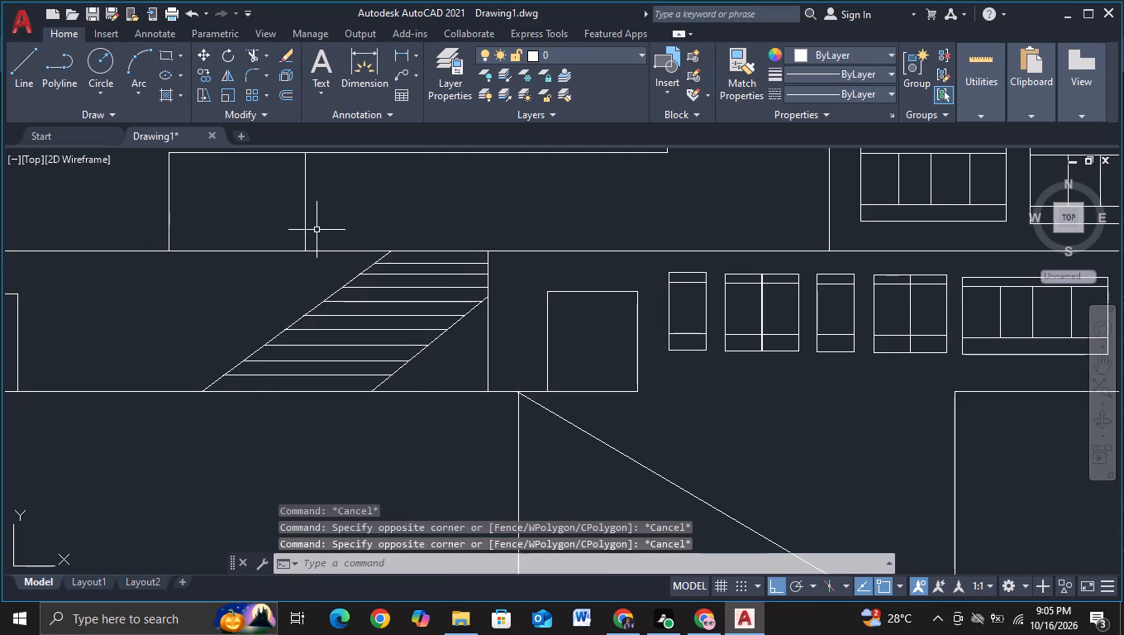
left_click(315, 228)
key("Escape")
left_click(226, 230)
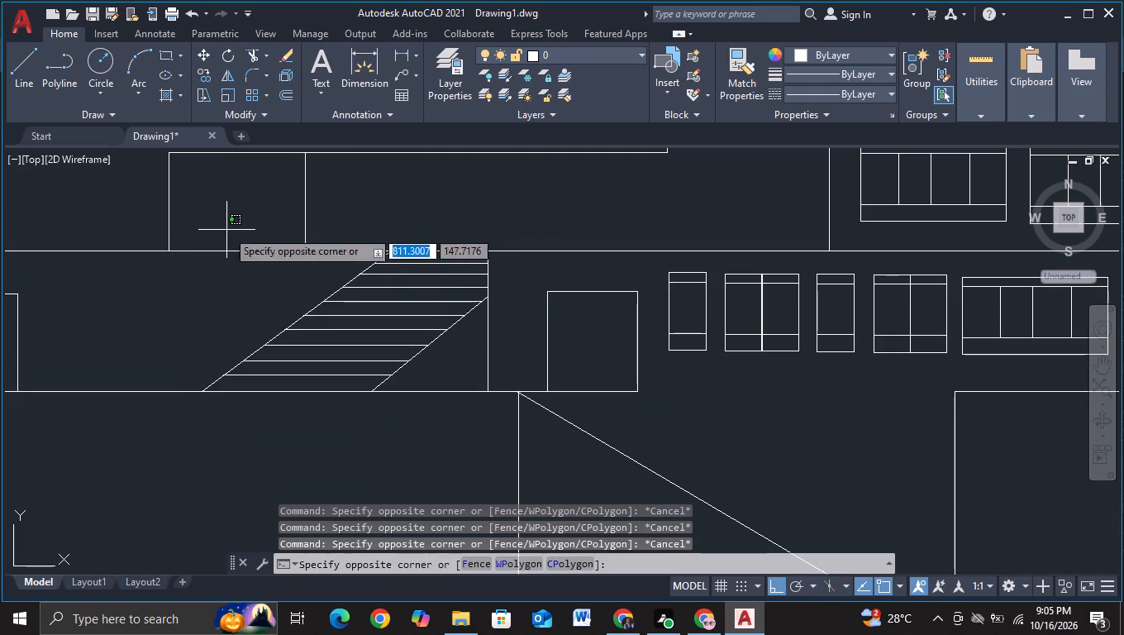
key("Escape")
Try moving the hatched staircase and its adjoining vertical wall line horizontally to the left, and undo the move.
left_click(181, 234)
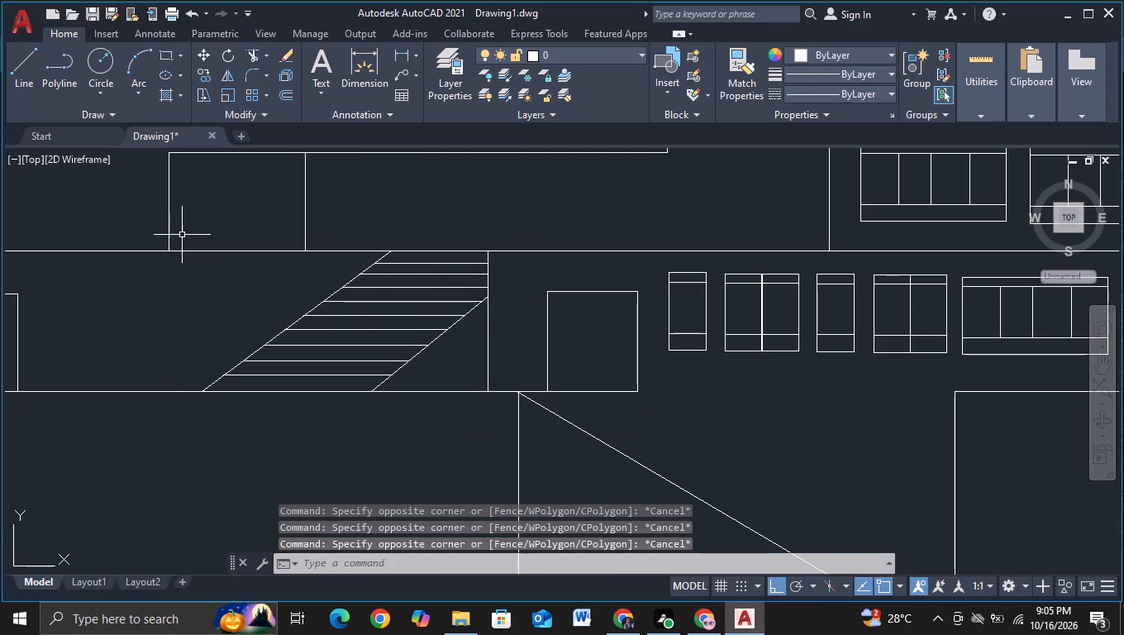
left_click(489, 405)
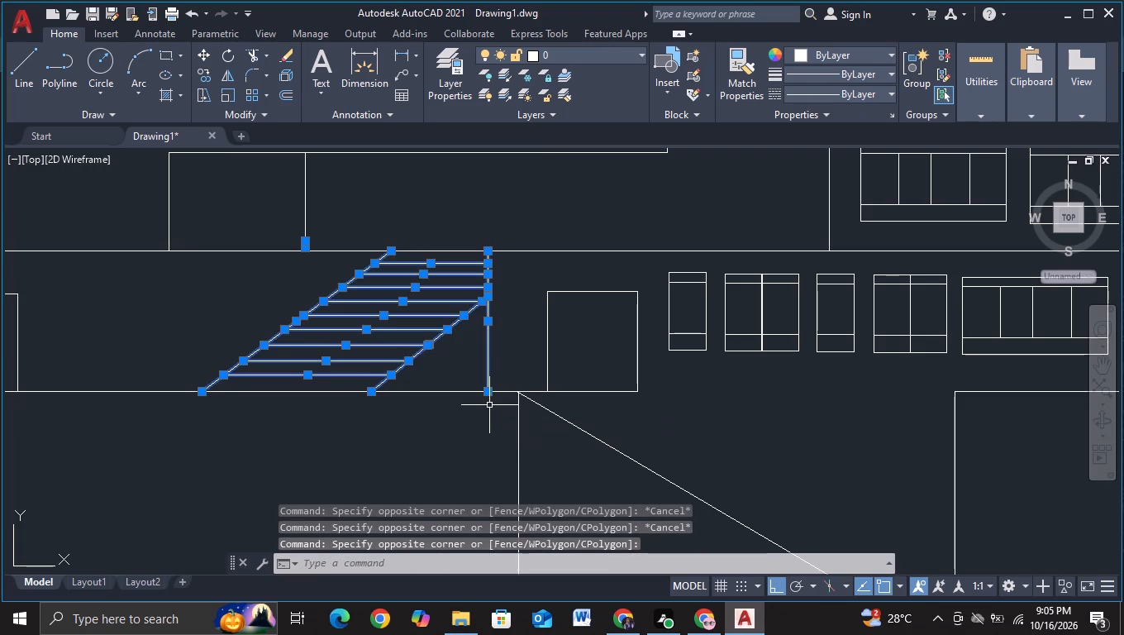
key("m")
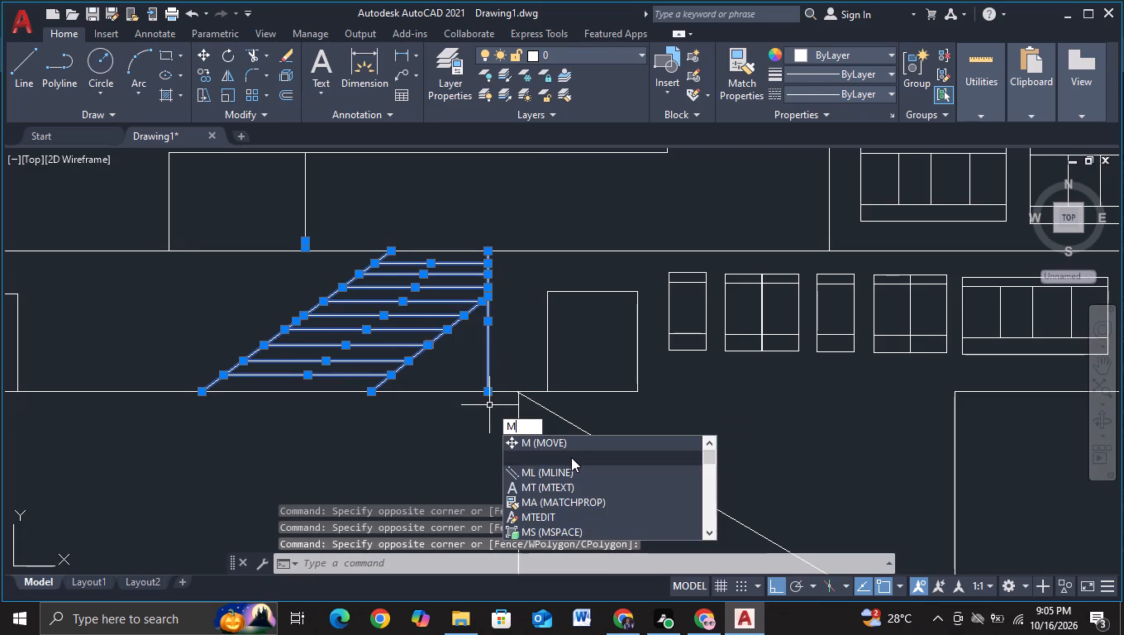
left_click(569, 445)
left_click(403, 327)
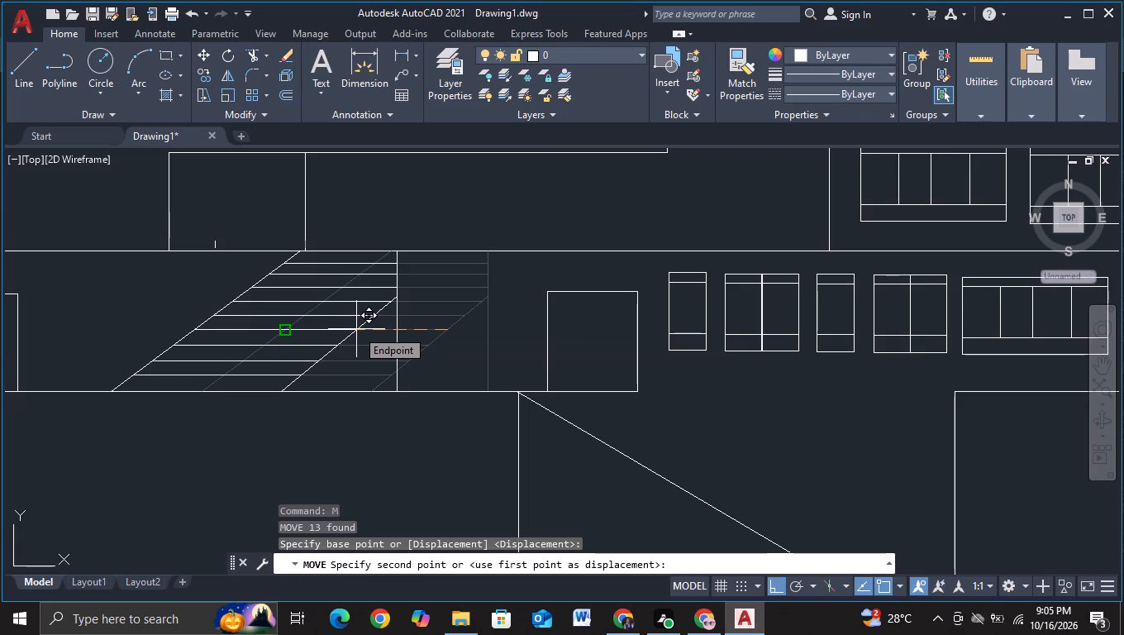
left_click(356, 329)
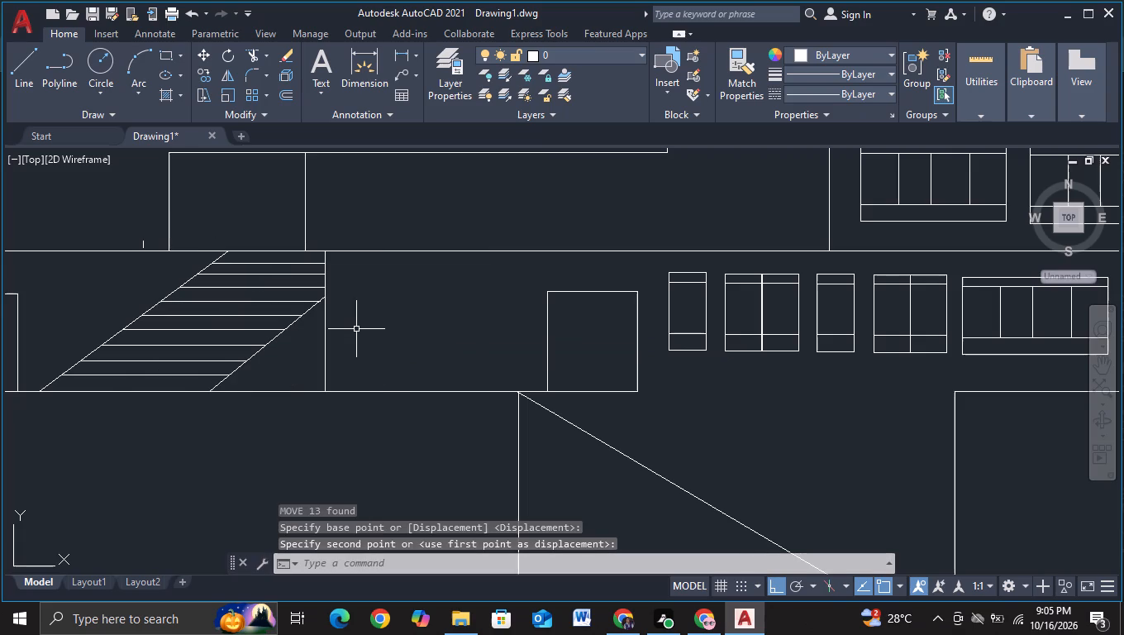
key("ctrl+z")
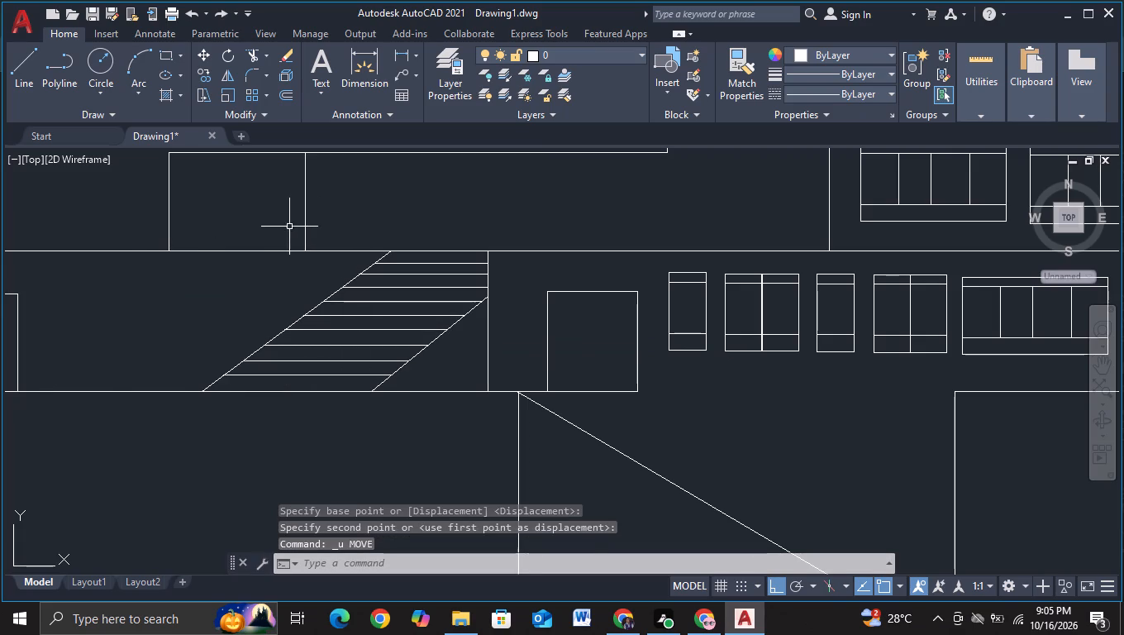
With object snap off, move the staircase and its adjoining vertical wall line about 38 units horizontally to the left.
left_click(262, 220)
key("Escape")
left_click(189, 211)
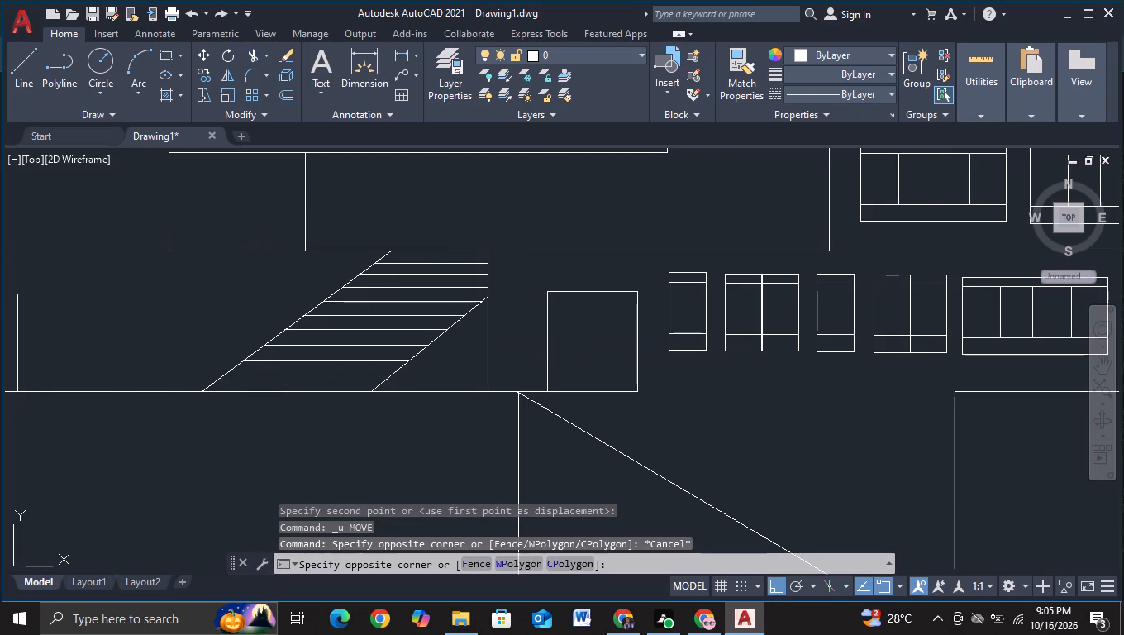
left_click(510, 441)
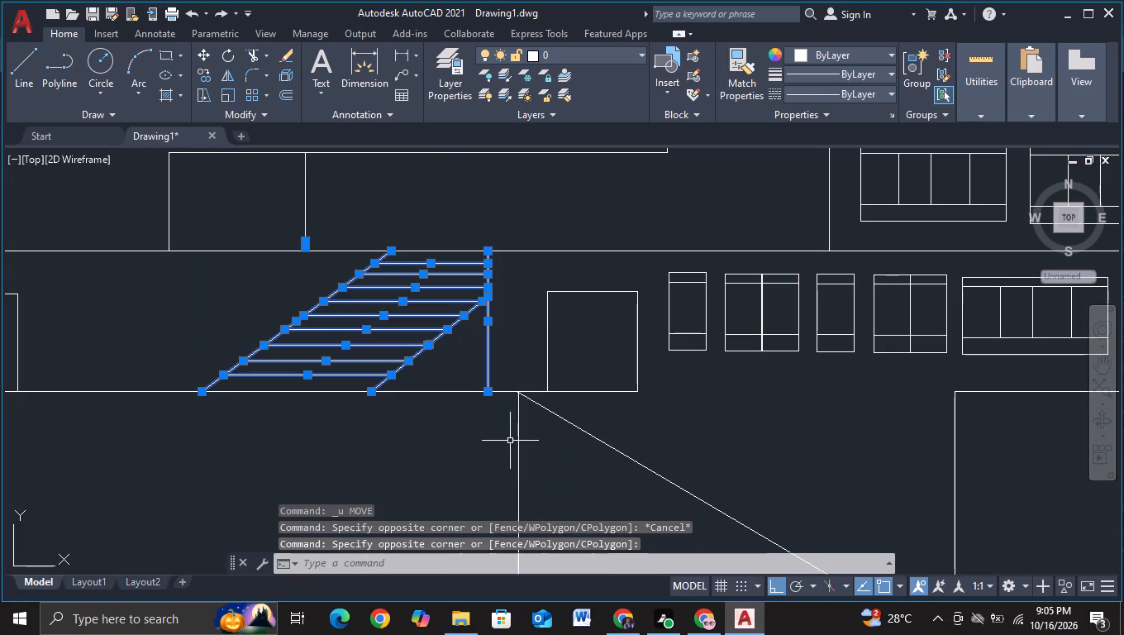
key("m")
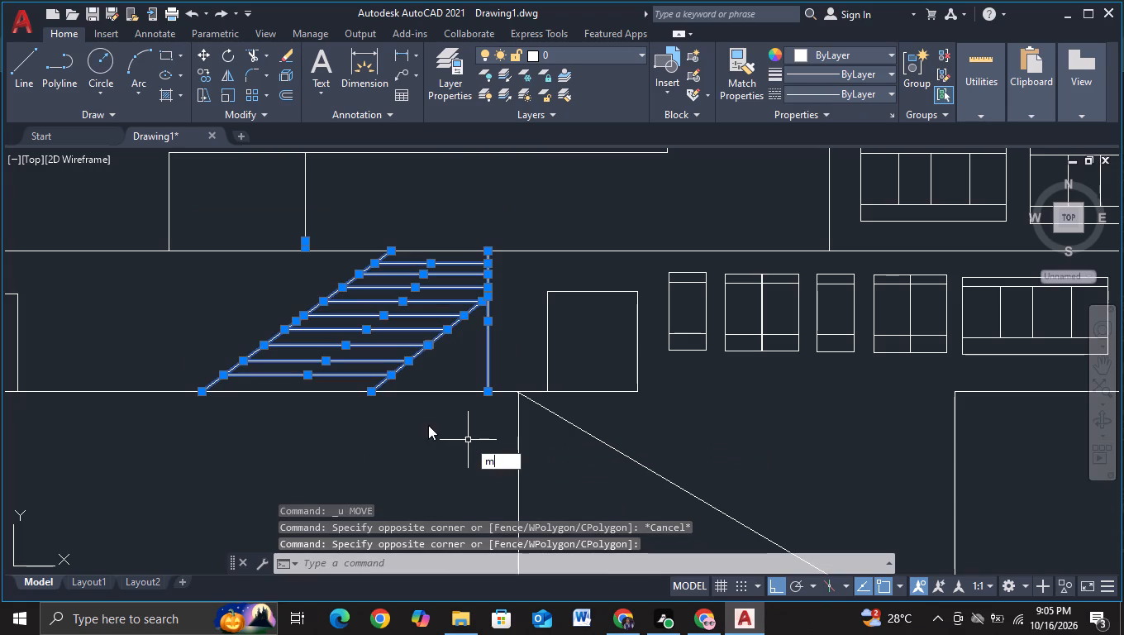
left_click(497, 473)
left_click(381, 351)
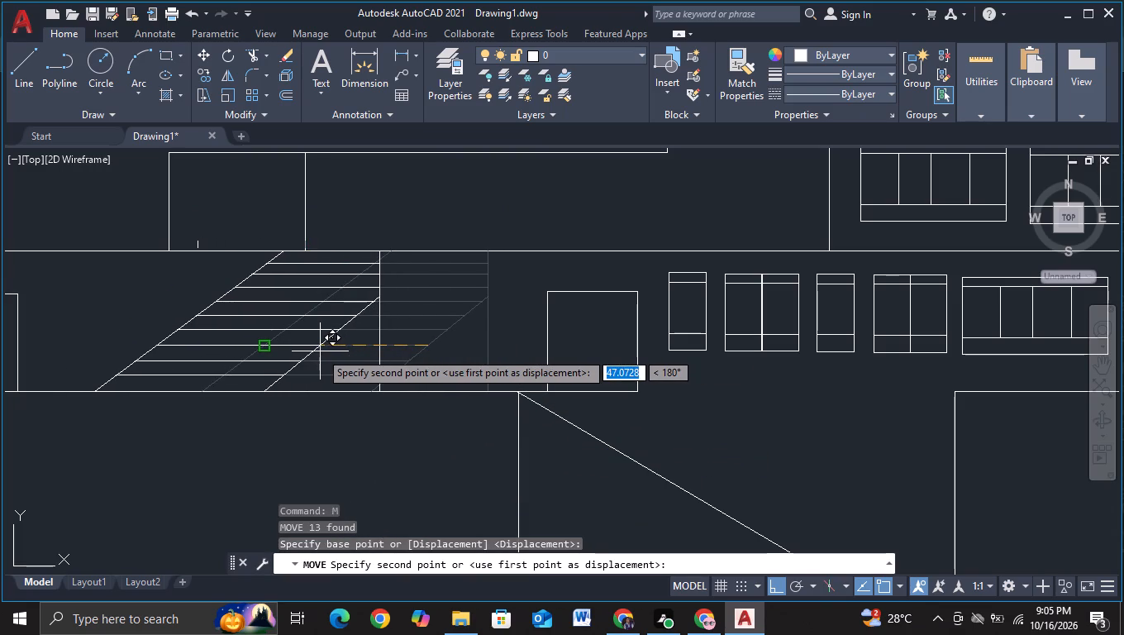
key("F3")
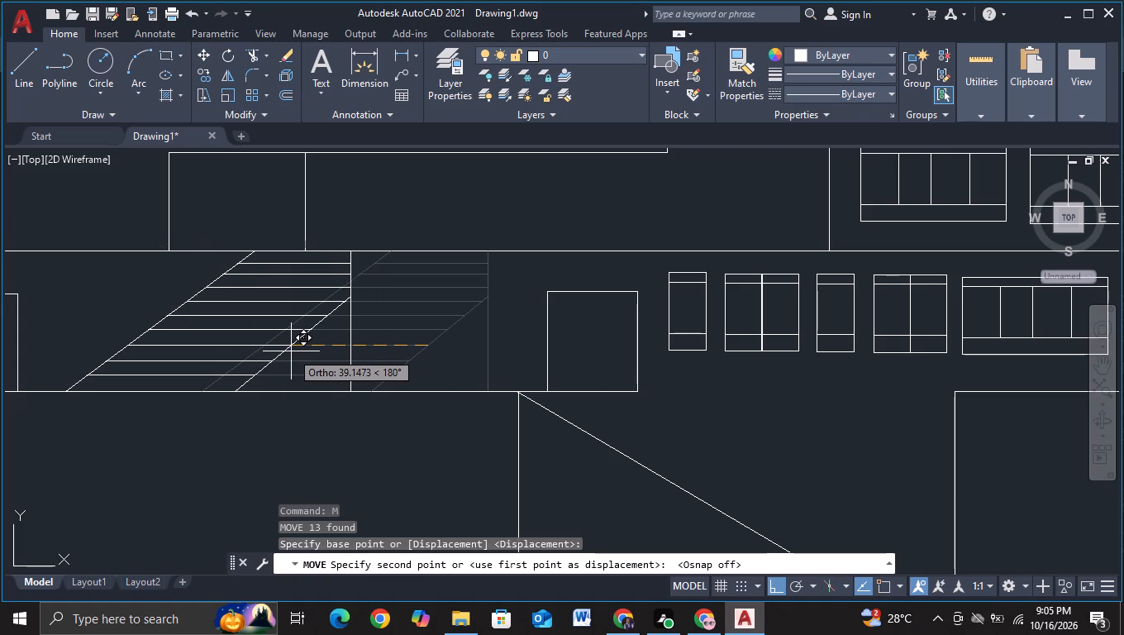
left_click(297, 351)
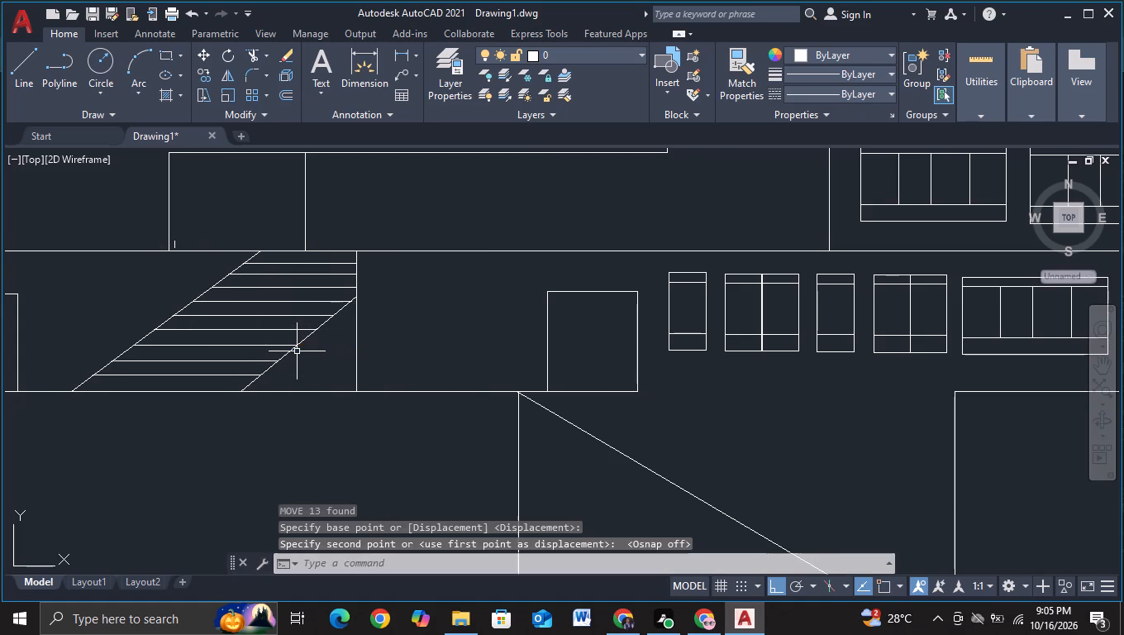
Move the door between the staircase and the windows about 38 units horizontally to the left.
left_click(523, 275)
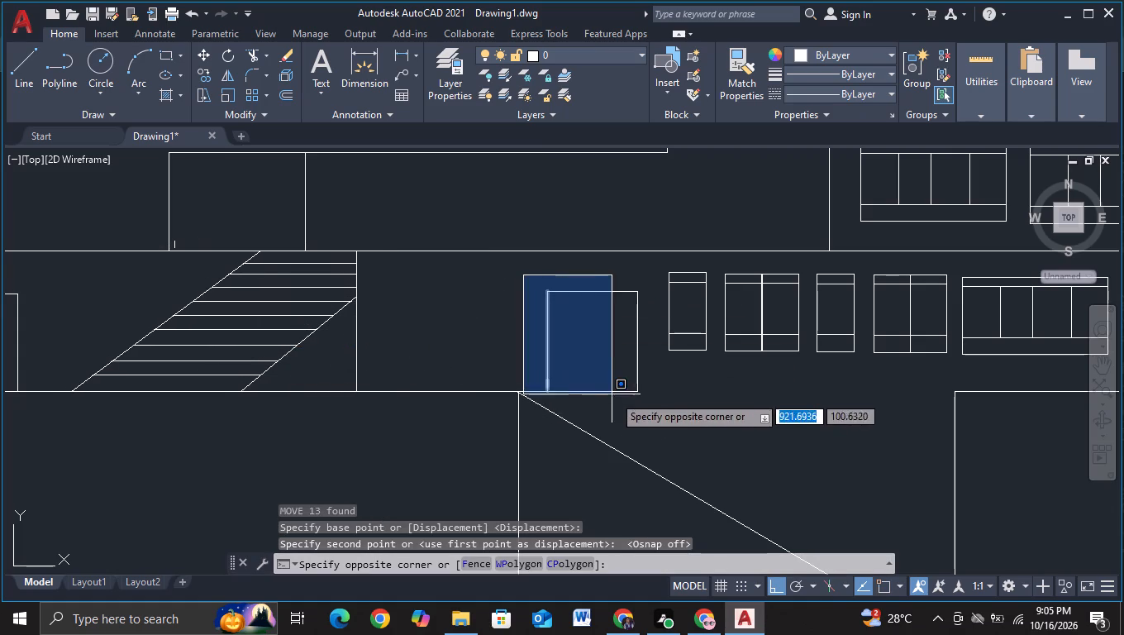
left_click(649, 413)
key("m")
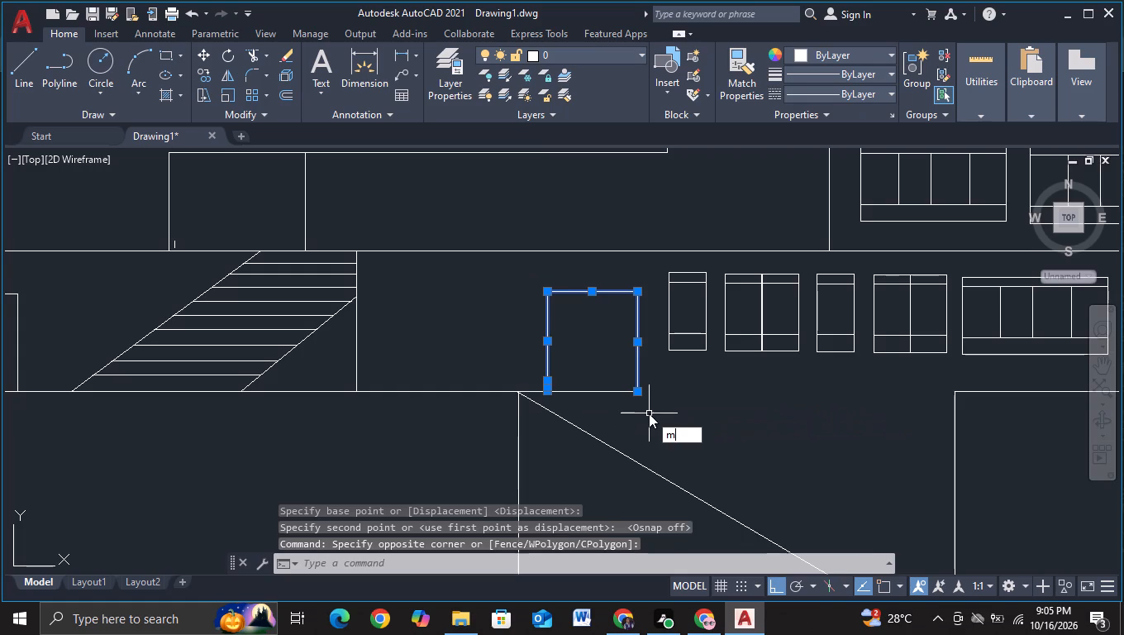
left_click(693, 451)
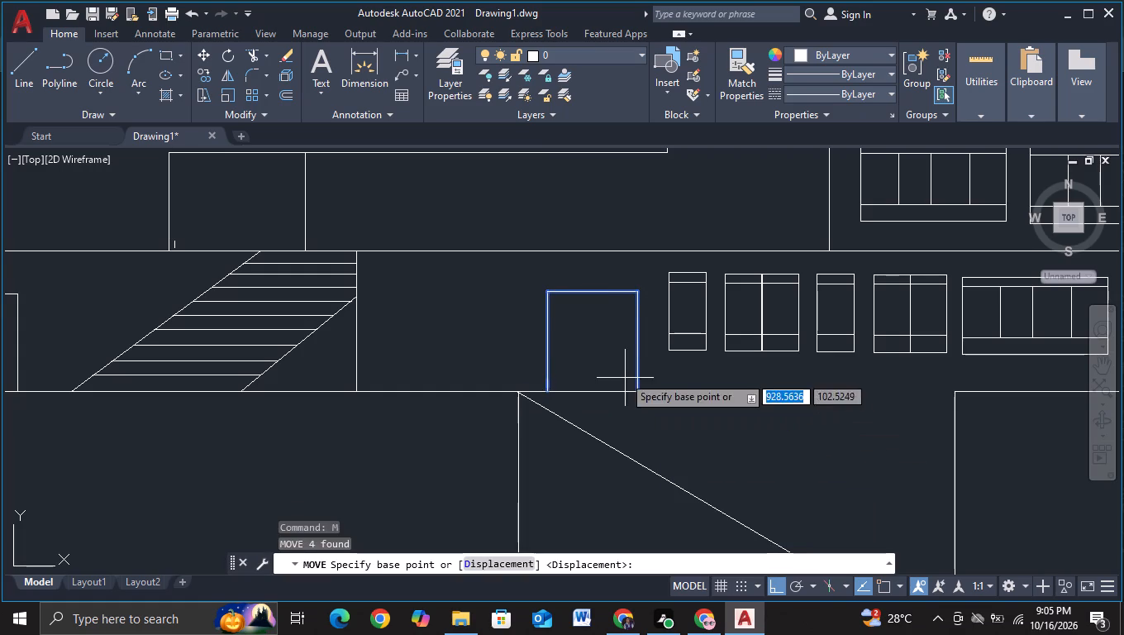
left_click(617, 368)
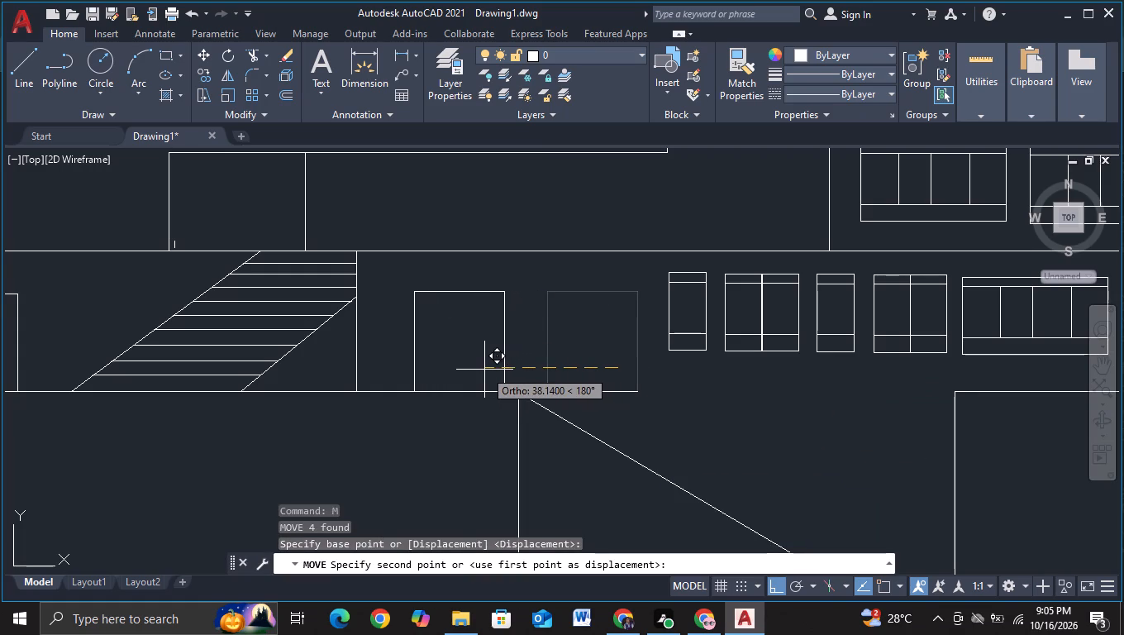
left_click(484, 370)
key("Escape")
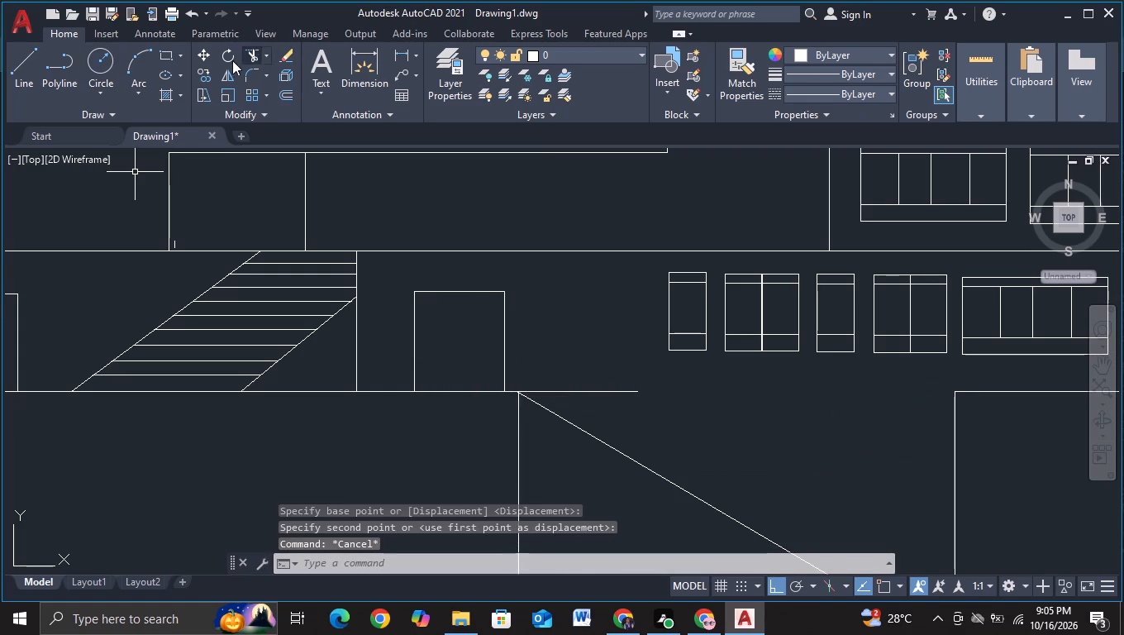
Trim away the floor line stub beyond the ramp's top corner and the short stray mark beside the upper block's left wall.
left_click(244, 57)
left_click_drag(549, 360, 597, 393)
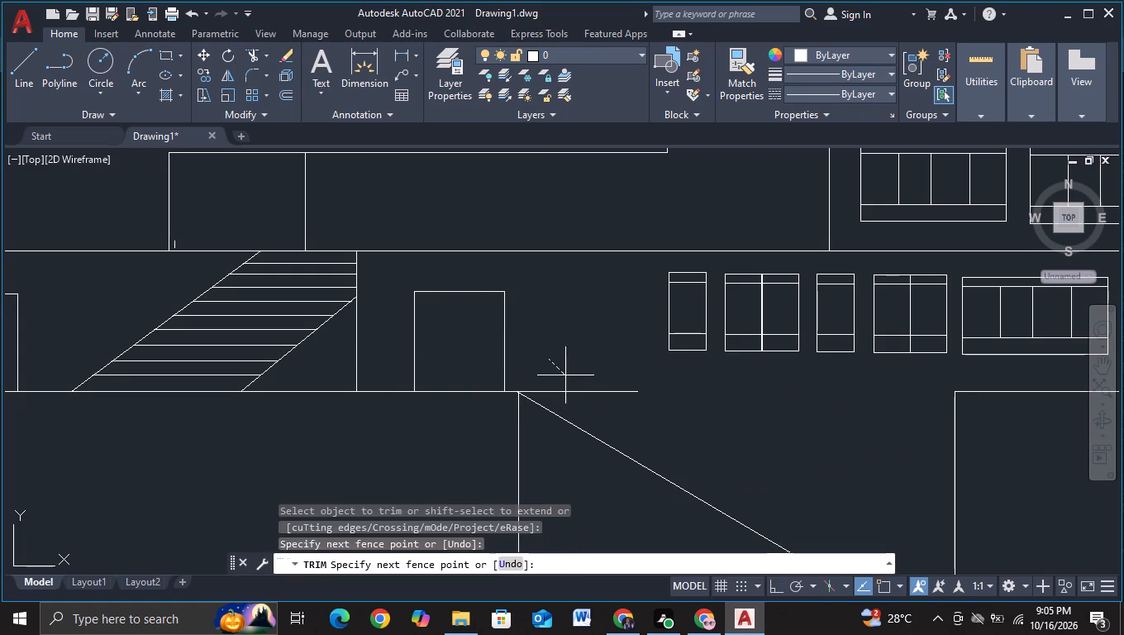
left_click_drag(597, 393, 635, 412)
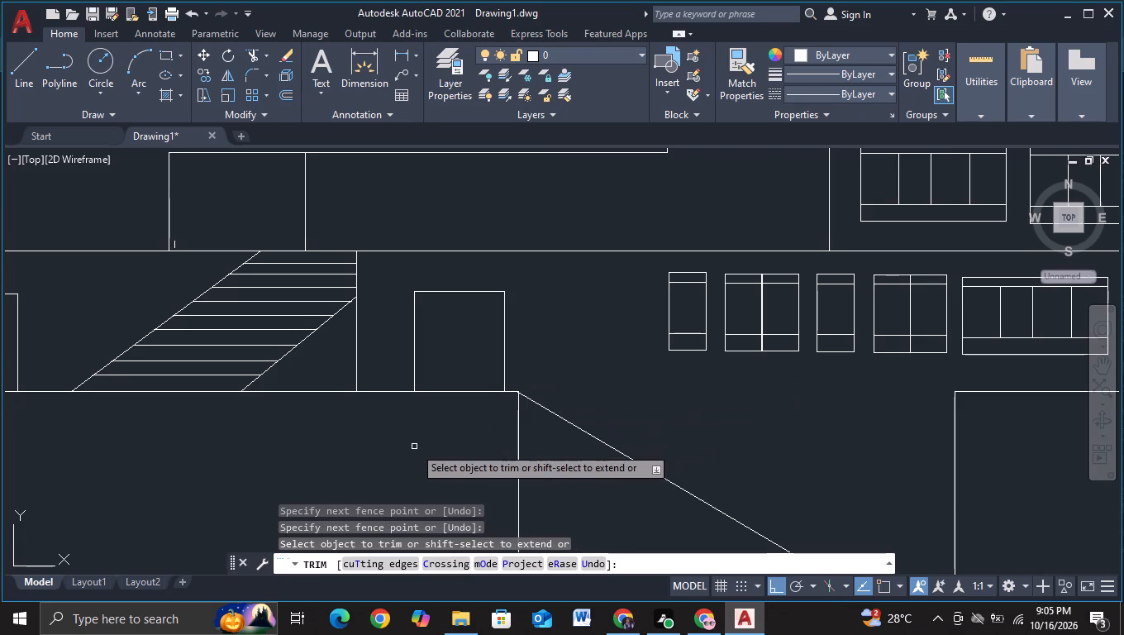
middle_click_drag(414, 446, 571, 442)
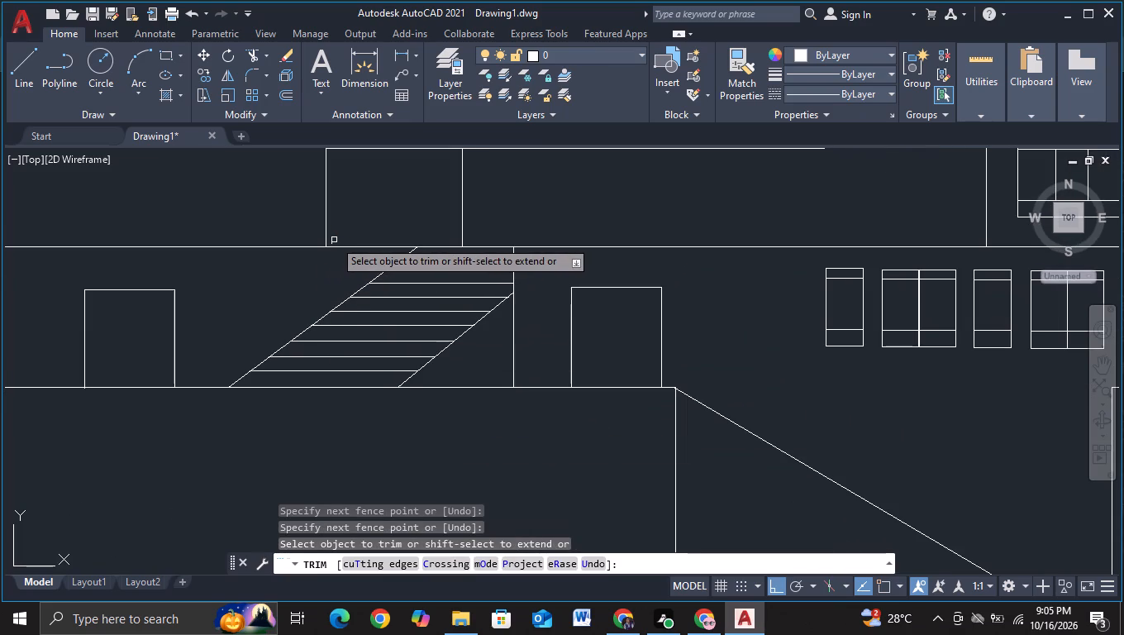
left_click(332, 241)
scroll(410, 458, "down", 2)
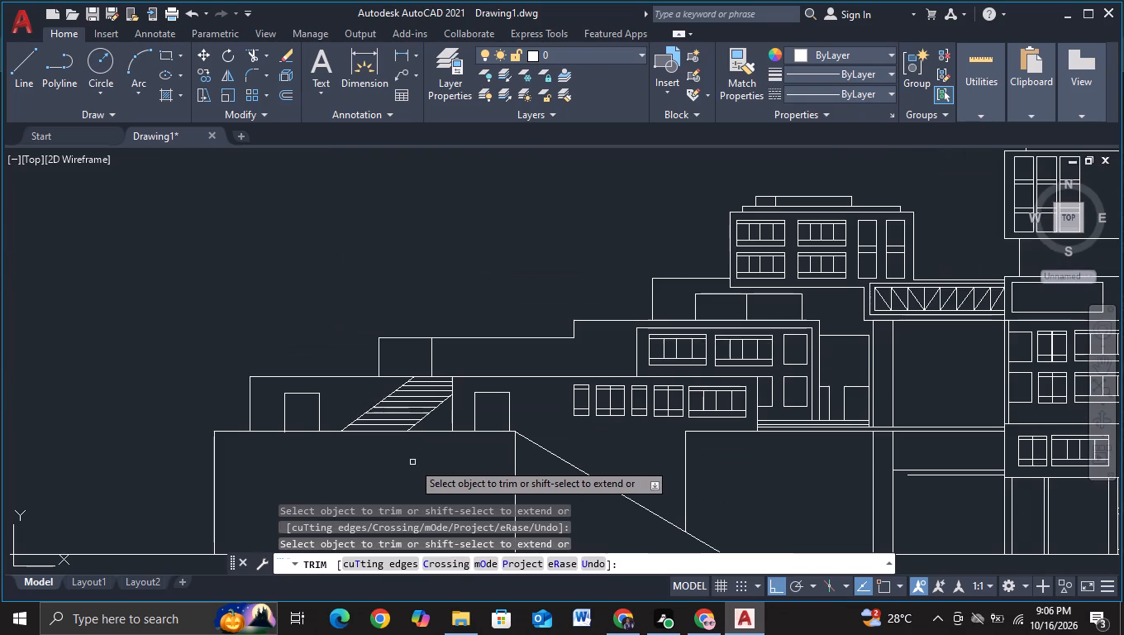
key("Escape")
Move the two vertical wall lines of the small block above the staircase about 38 units horizontally to the left.
left_click(364, 296)
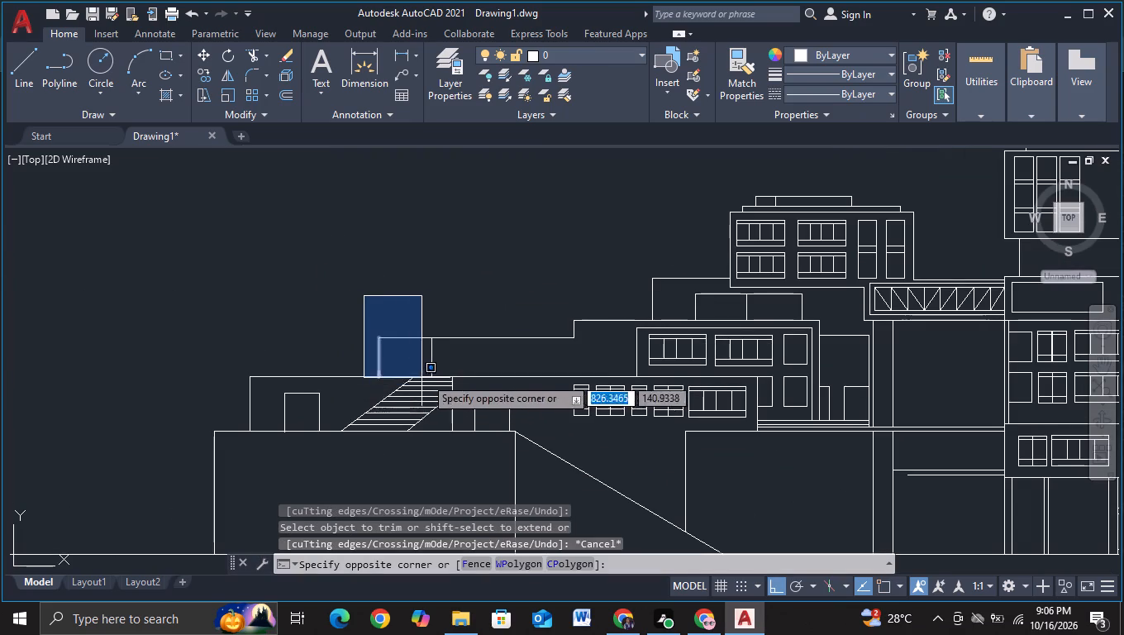
left_click(441, 383)
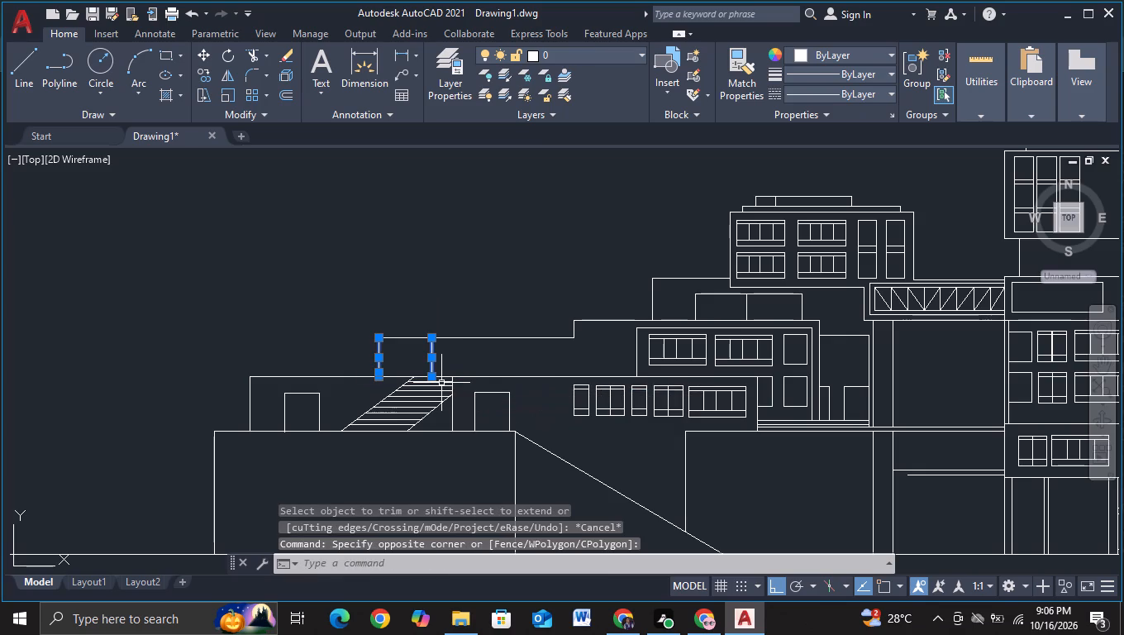
key("m")
left_click(481, 422)
left_click(410, 364)
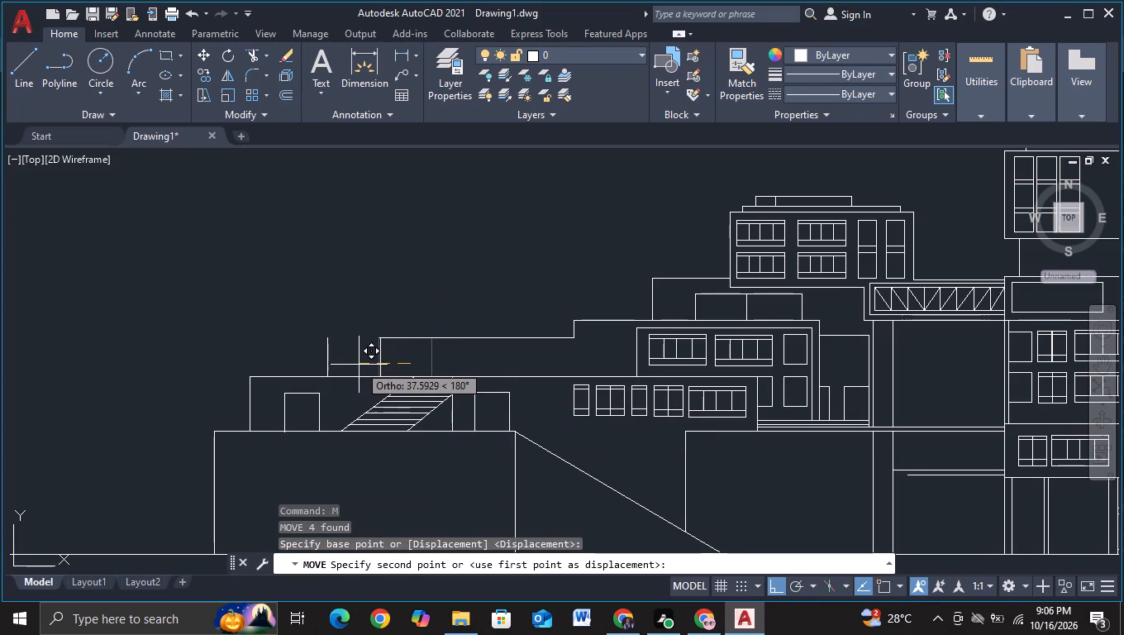
left_click(359, 365)
key("Escape")
With object snap on, close the top of the small block above the staircase with a horizontal line and trim its overhang.
left_click(17, 85)
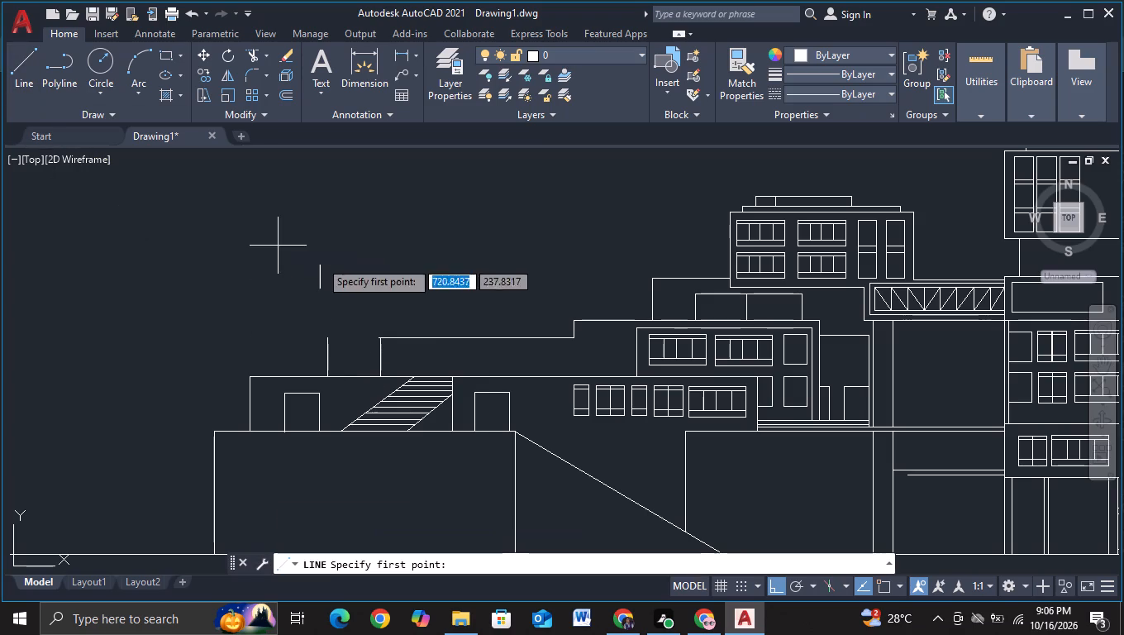
key("F3")
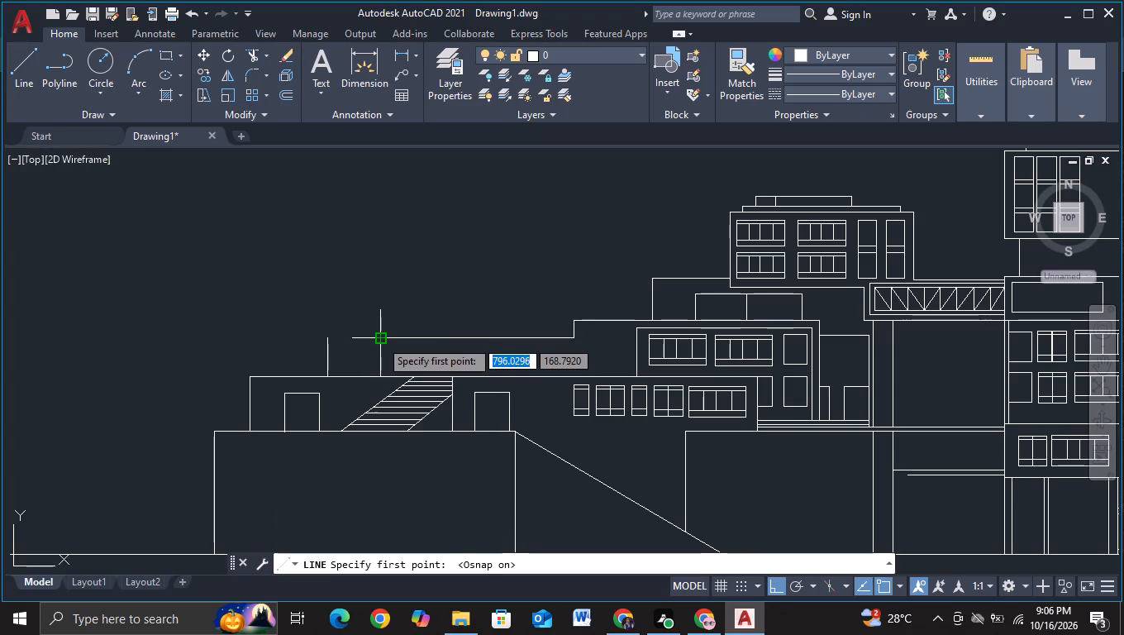
left_click(380, 340)
left_click(257, 338)
key("Escape")
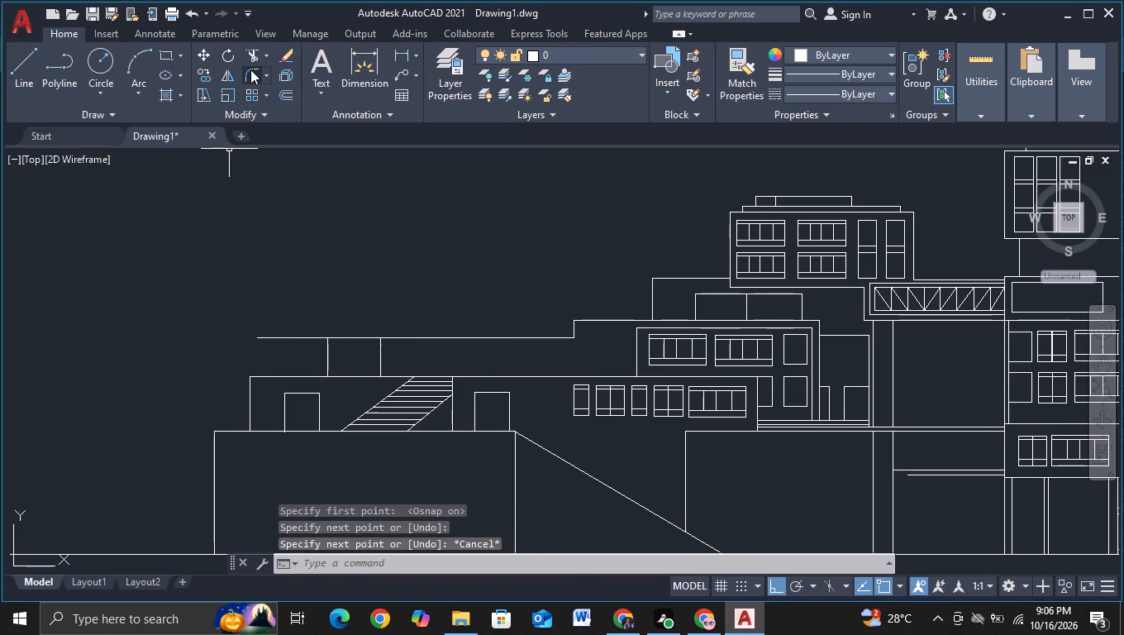
left_click(247, 50)
left_click_drag(279, 352, 286, 313)
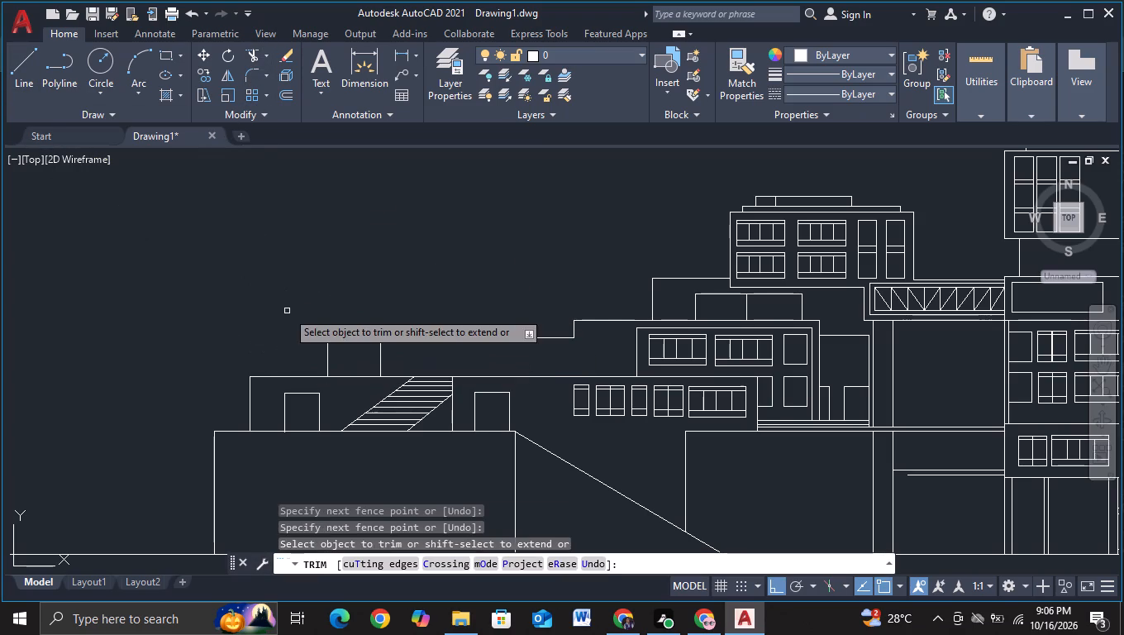
Trim away the sloped ramp line between the lower base block and the wall it crosses.
scroll(287, 311, "down", 1)
middle_click_drag(329, 446, 291, 403)
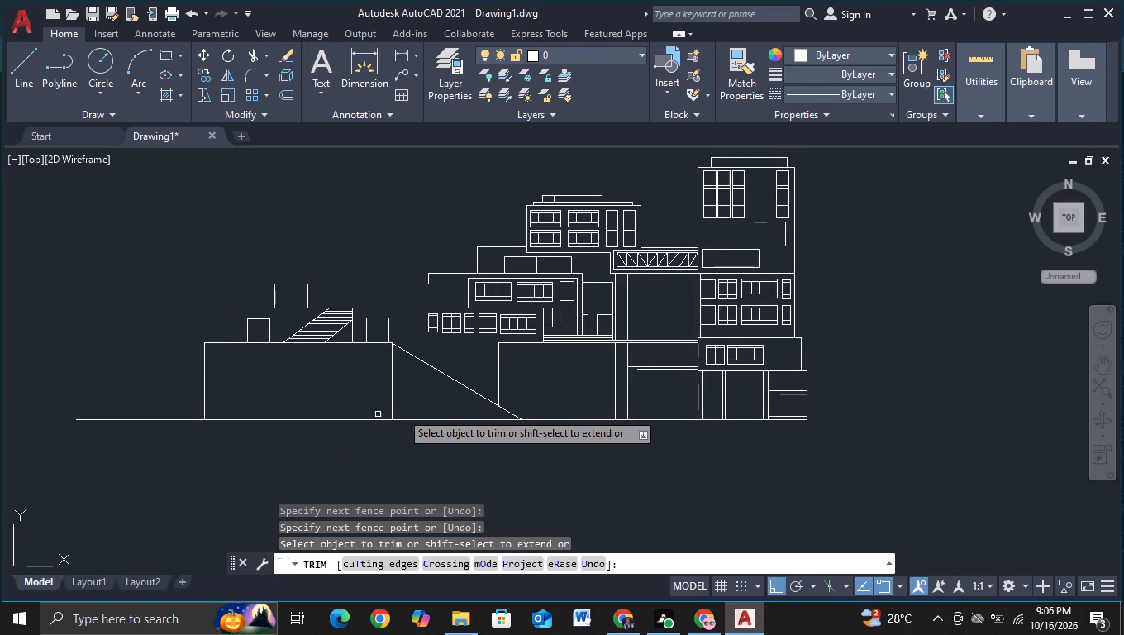
left_click_drag(448, 356, 420, 398)
key("Escape")
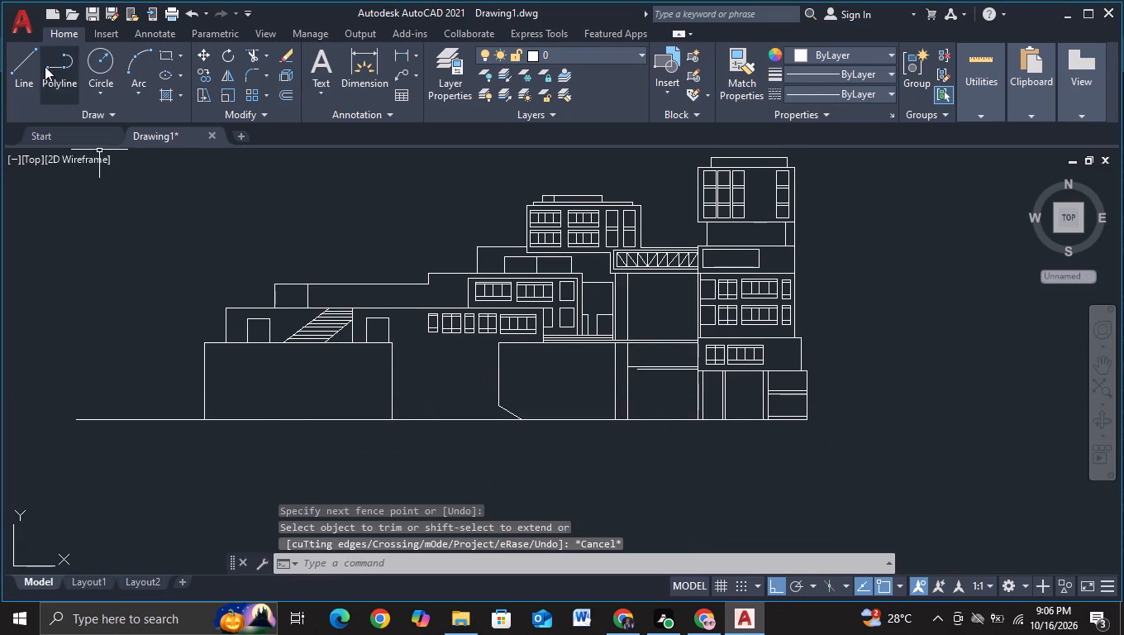
Draw a short horizontal guide across the base block's ramp-side wall below its top corner, and a short vertical guide below the ramp's foot.
left_click(26, 74)
scroll(367, 363, "up", 2)
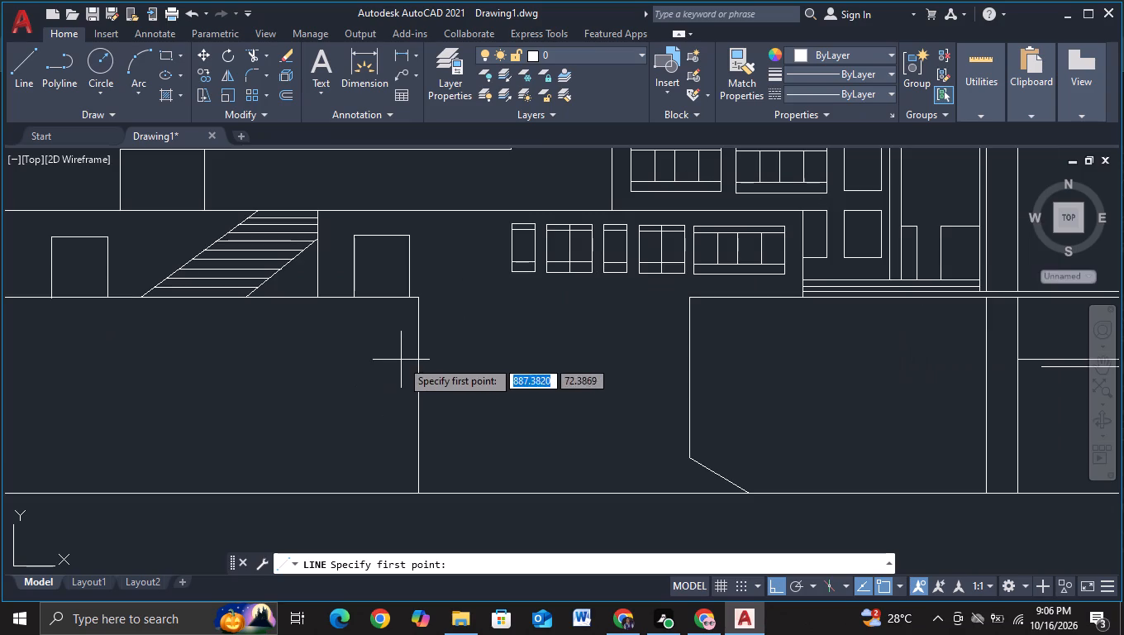
left_click(394, 344)
left_click(472, 349)
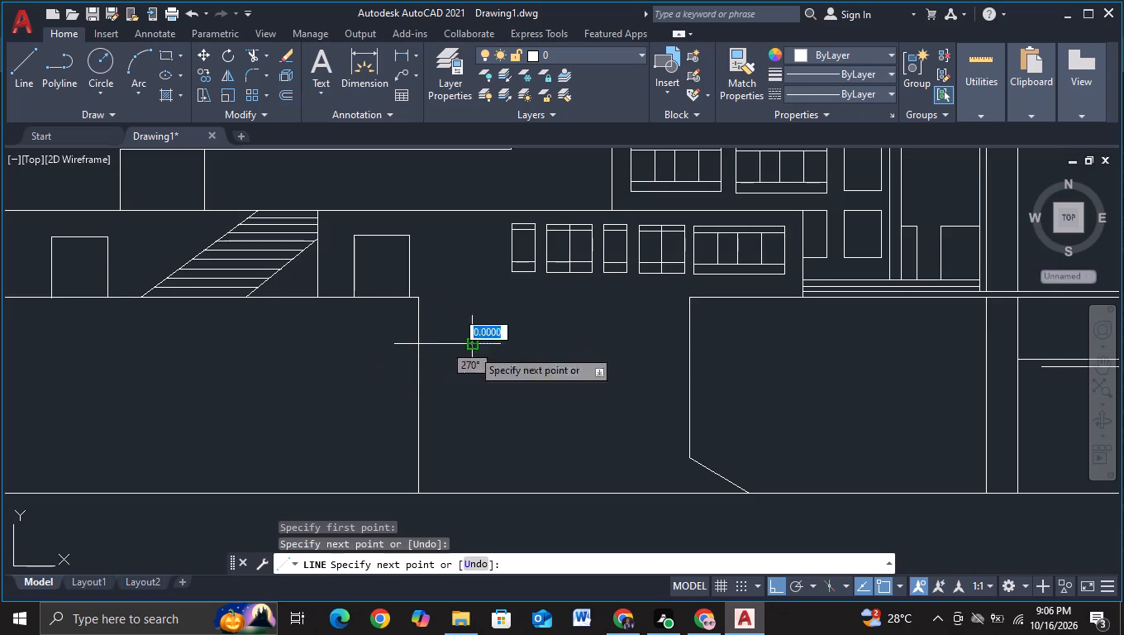
key("Escape")
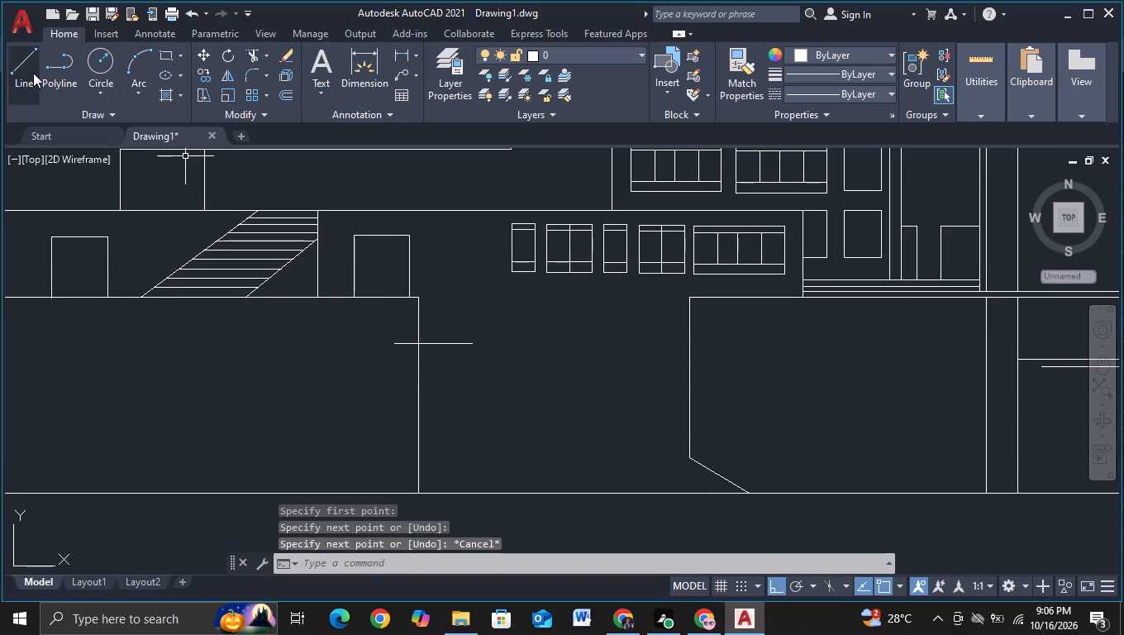
left_click(33, 73)
left_click(753, 500)
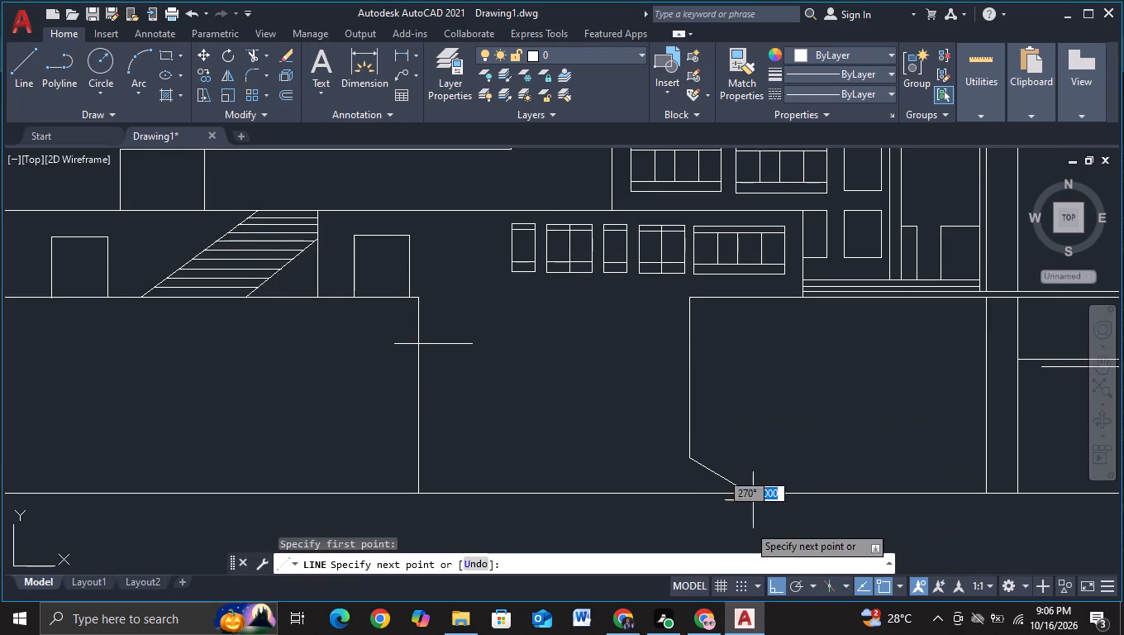
left_click(748, 525)
key("Escape")
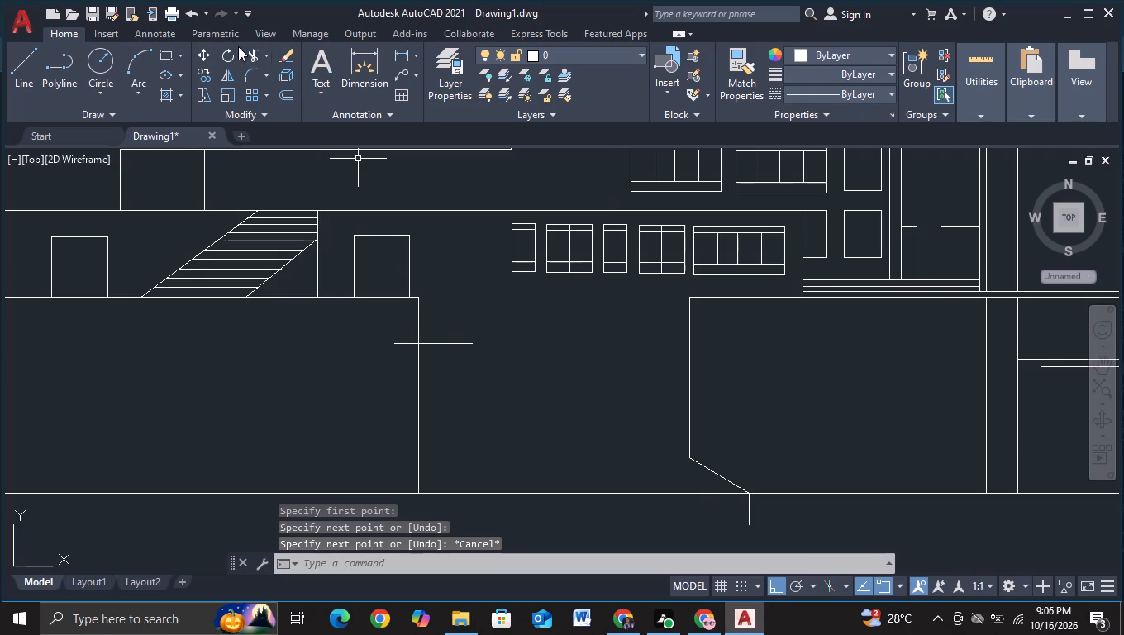
Trim the horizontal guide's part outside the base block and the leftover piece of the old ramp line.
left_click(246, 52)
left_click_drag(436, 320, 436, 377)
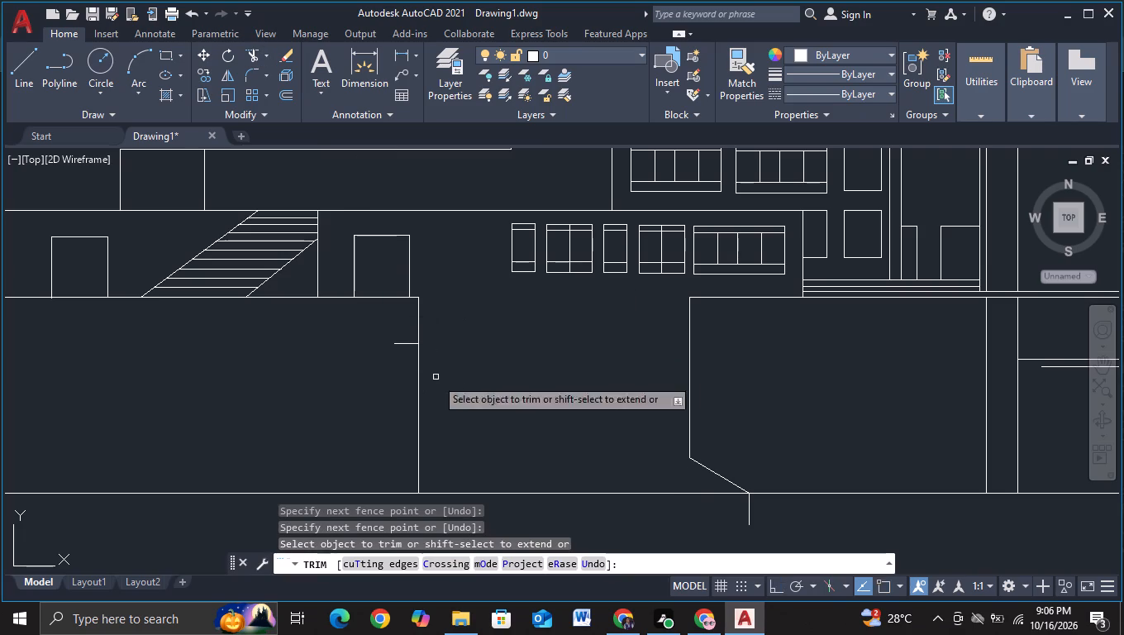
left_click_drag(717, 456, 673, 479)
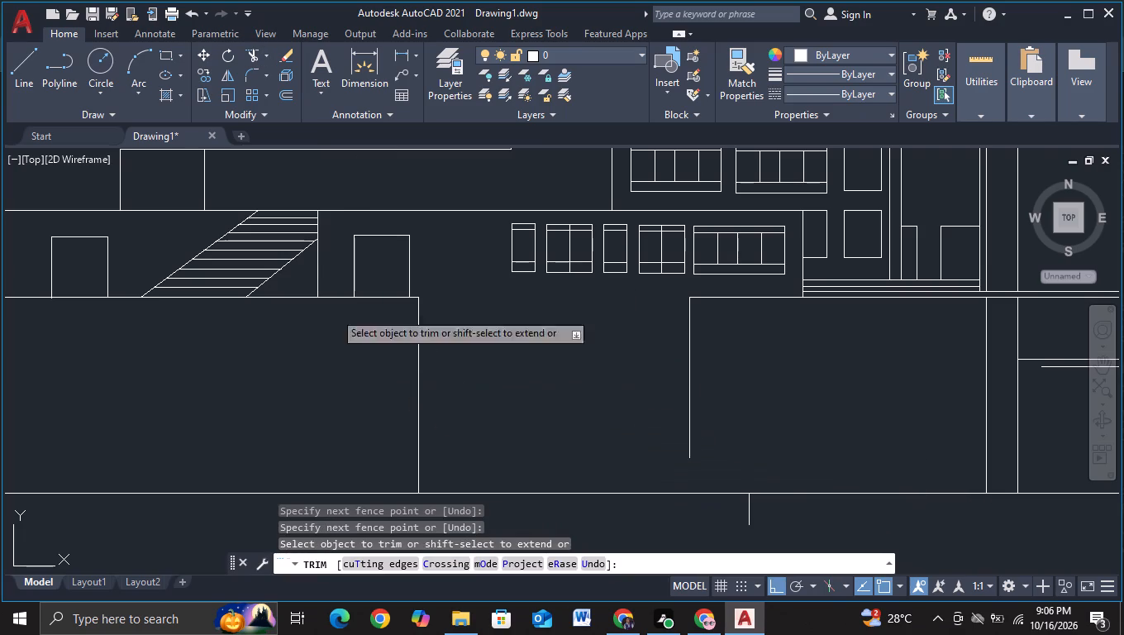
Draw a new ramp line about 153 units long from the guide on the base block's wall to the ramp's foot, and trim both guide stubs.
left_click(28, 68)
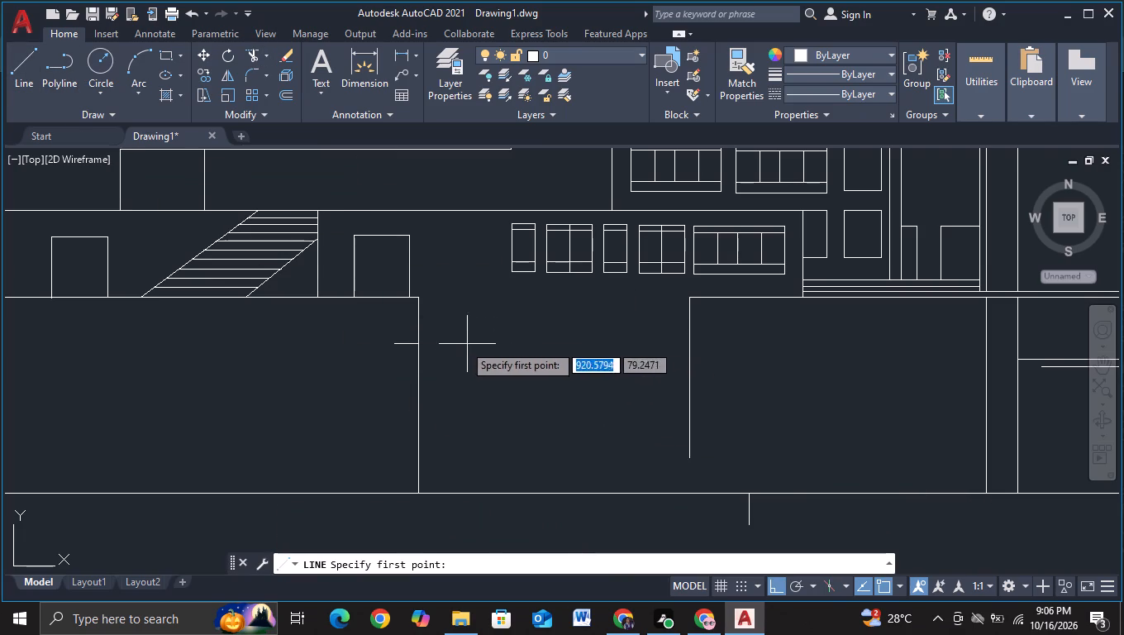
left_click(411, 344)
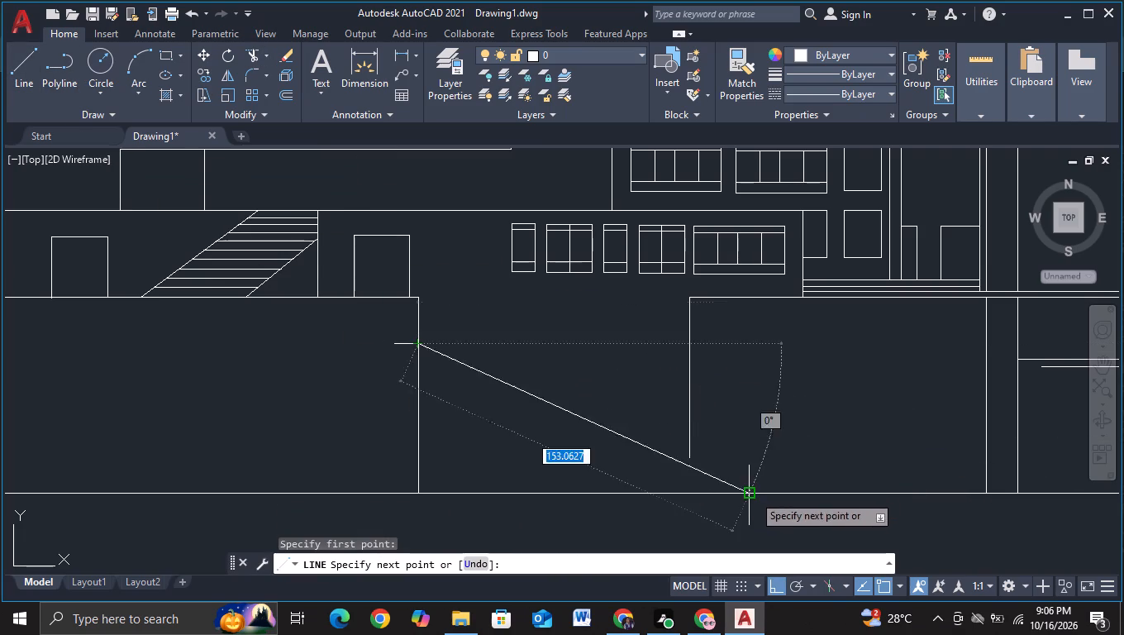
left_click(754, 494)
key("Escape")
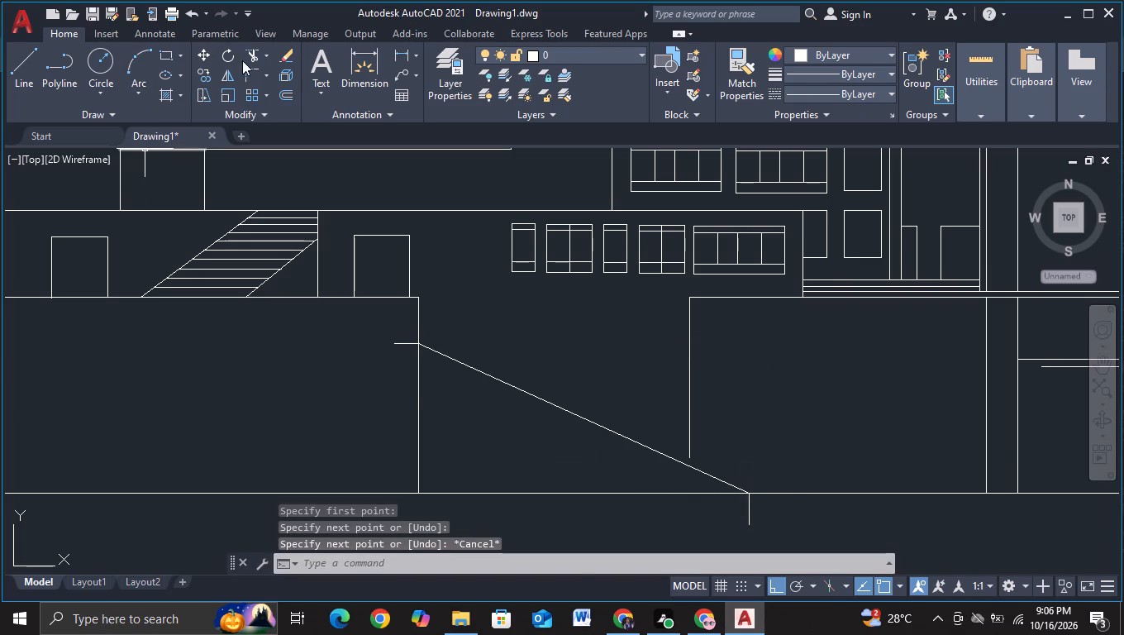
left_click(250, 60)
left_click(402, 342)
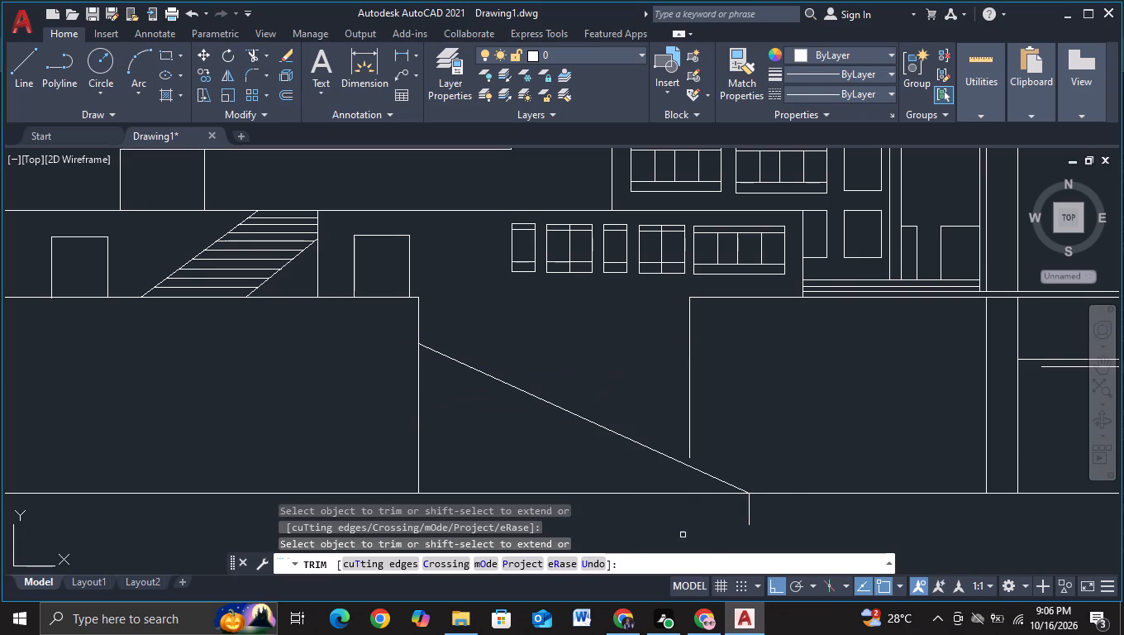
left_click(750, 516)
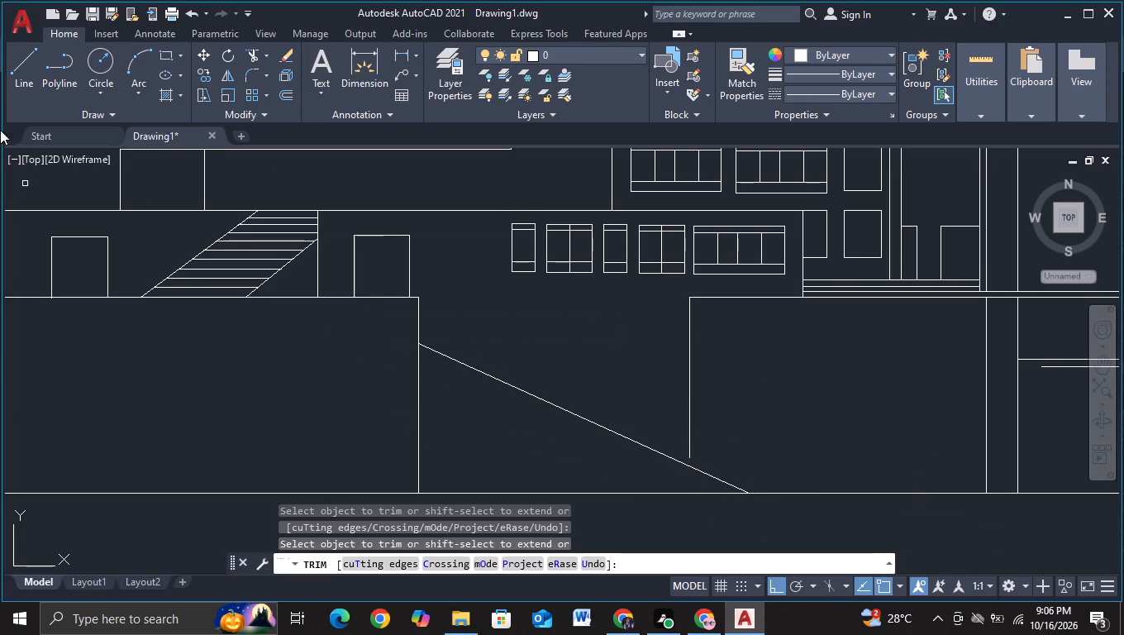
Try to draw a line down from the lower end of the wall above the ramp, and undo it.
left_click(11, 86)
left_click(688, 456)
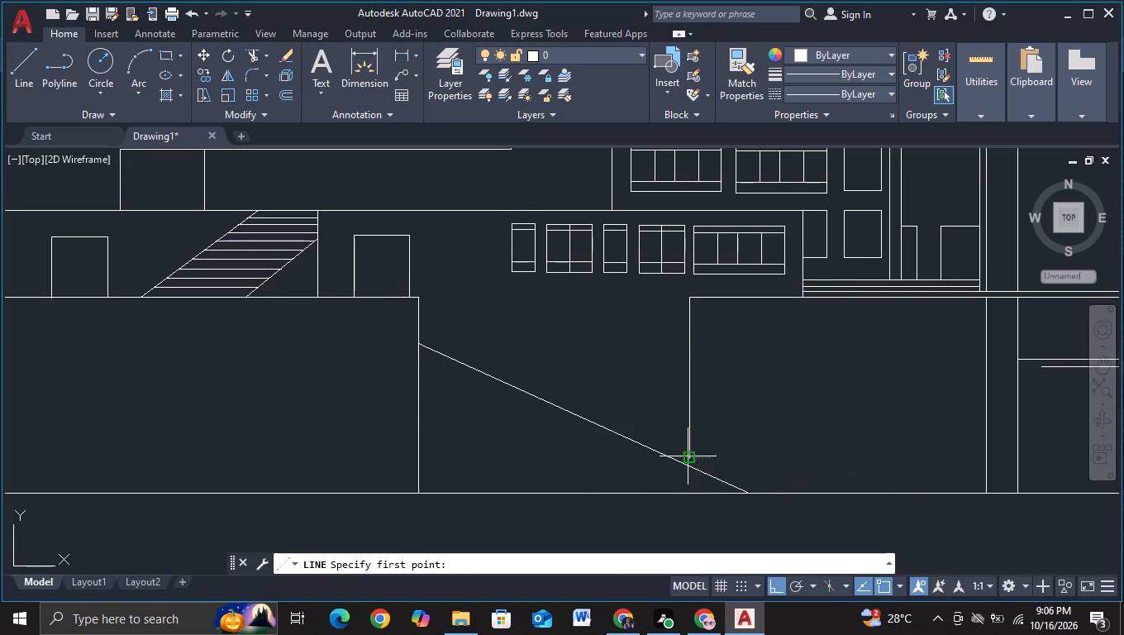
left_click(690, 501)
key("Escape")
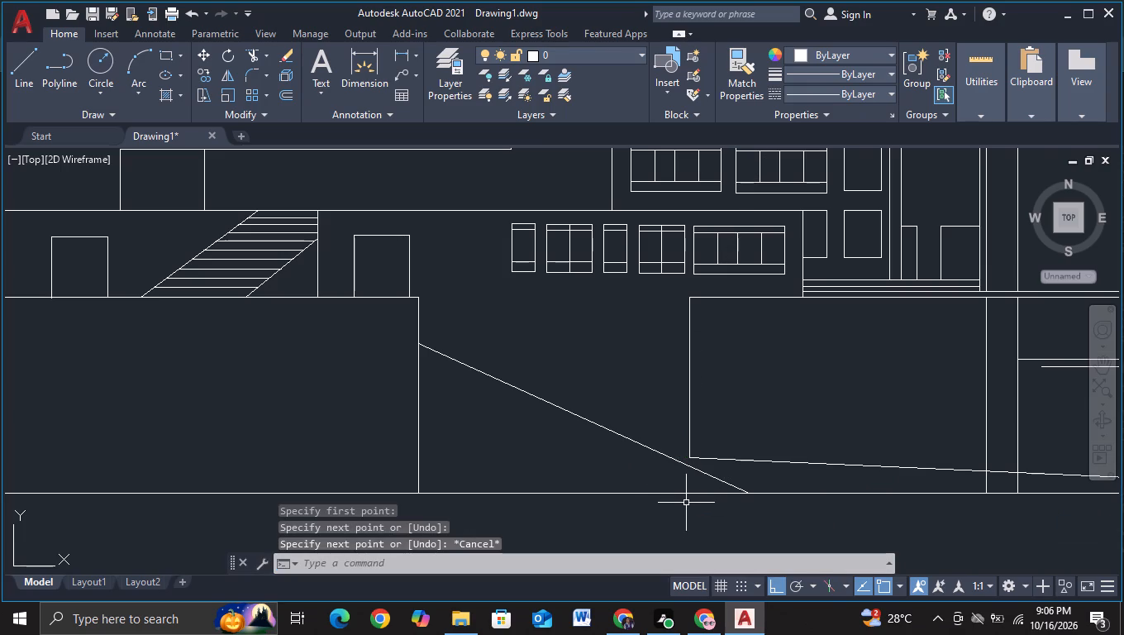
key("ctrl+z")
Draw a vertical line down from the wall's lower end past the ground line, and trim it back to the ramp.
middle_click_drag(686, 503, 683, 380)
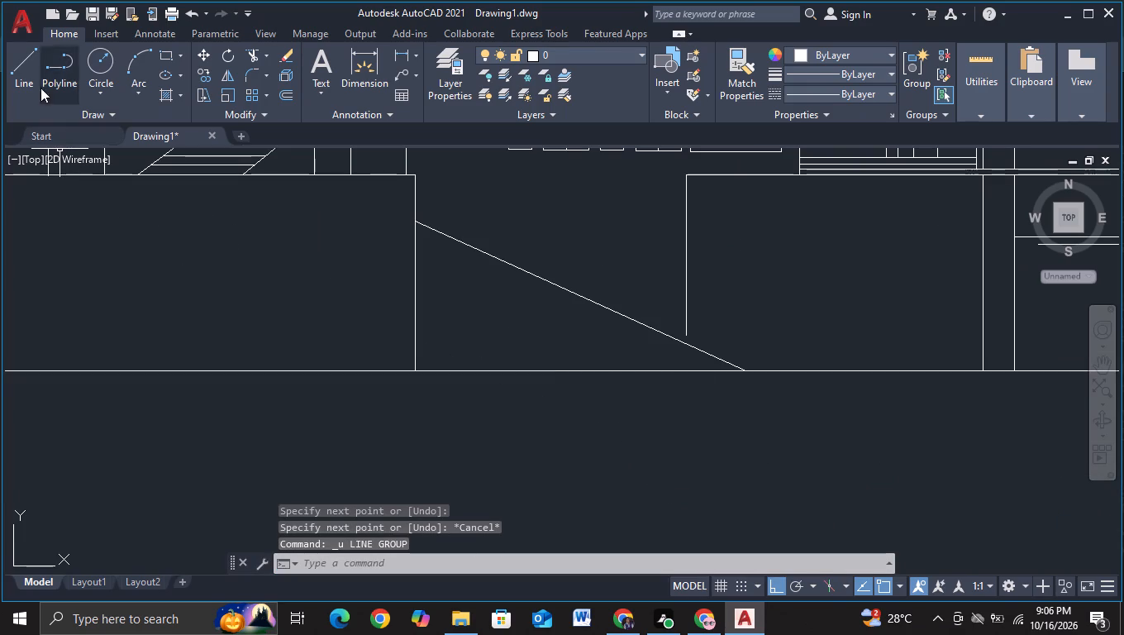
left_click(28, 84)
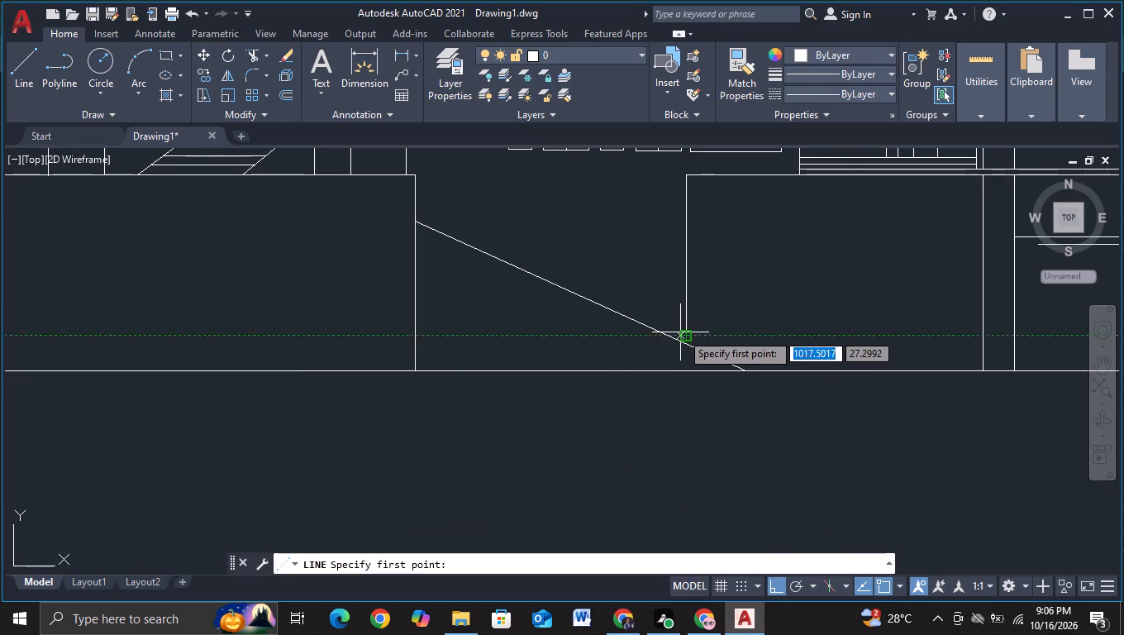
left_click(681, 332)
left_click(682, 442)
key("Escape")
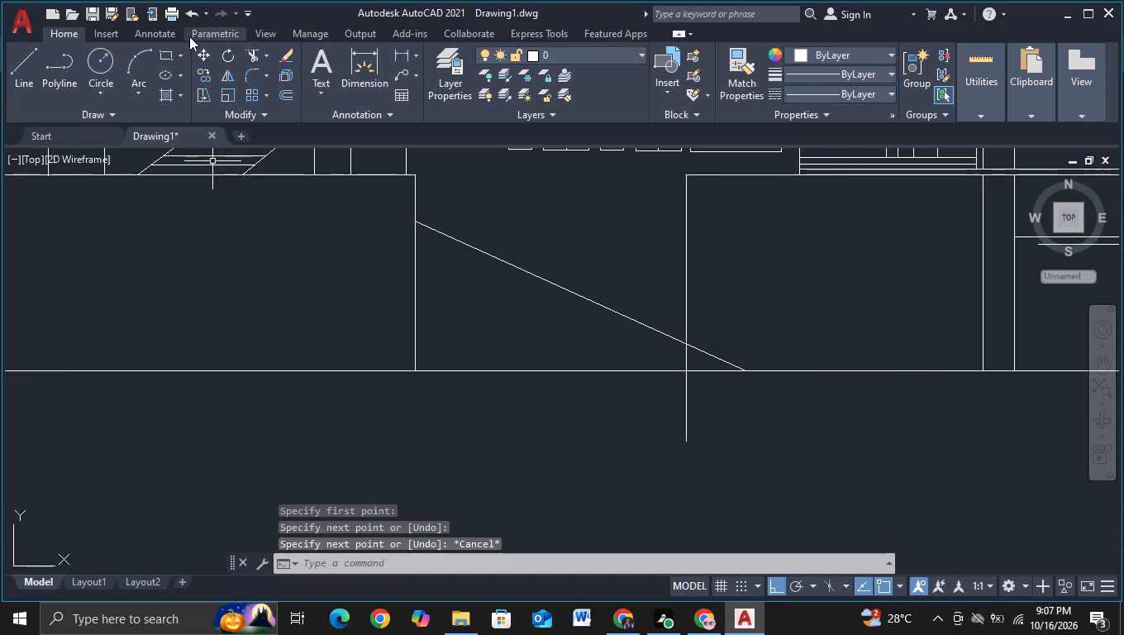
left_click(246, 51)
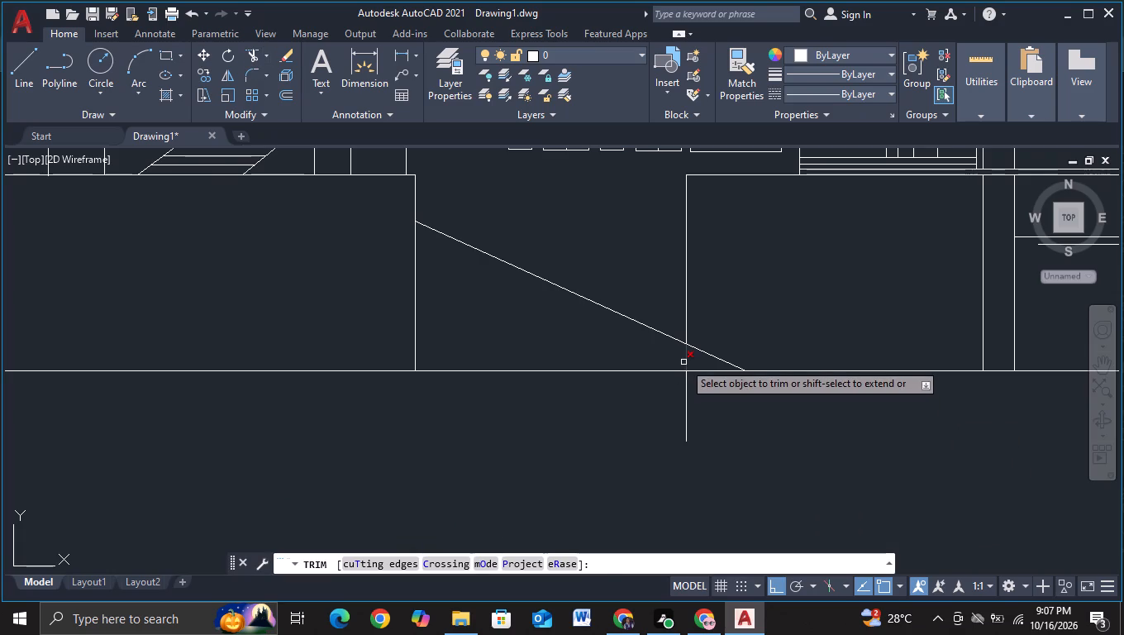
left_click(683, 362)
left_click(689, 403)
left_click(657, 408)
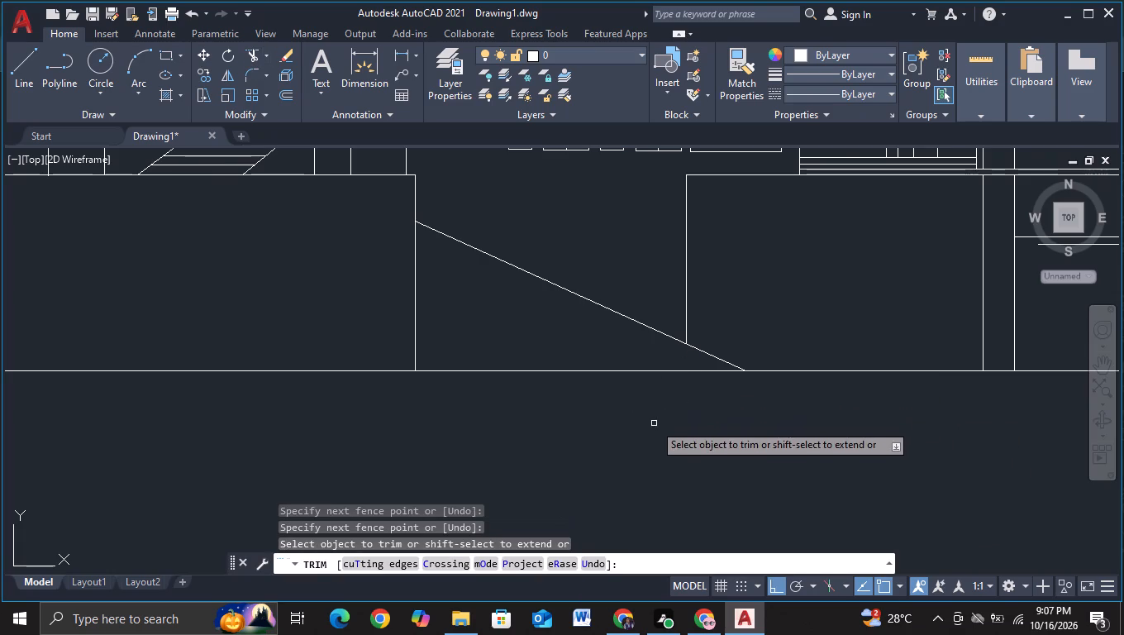
scroll(654, 423, "down", 1)
middle_click_drag(654, 461, 734, 455)
key("Escape")
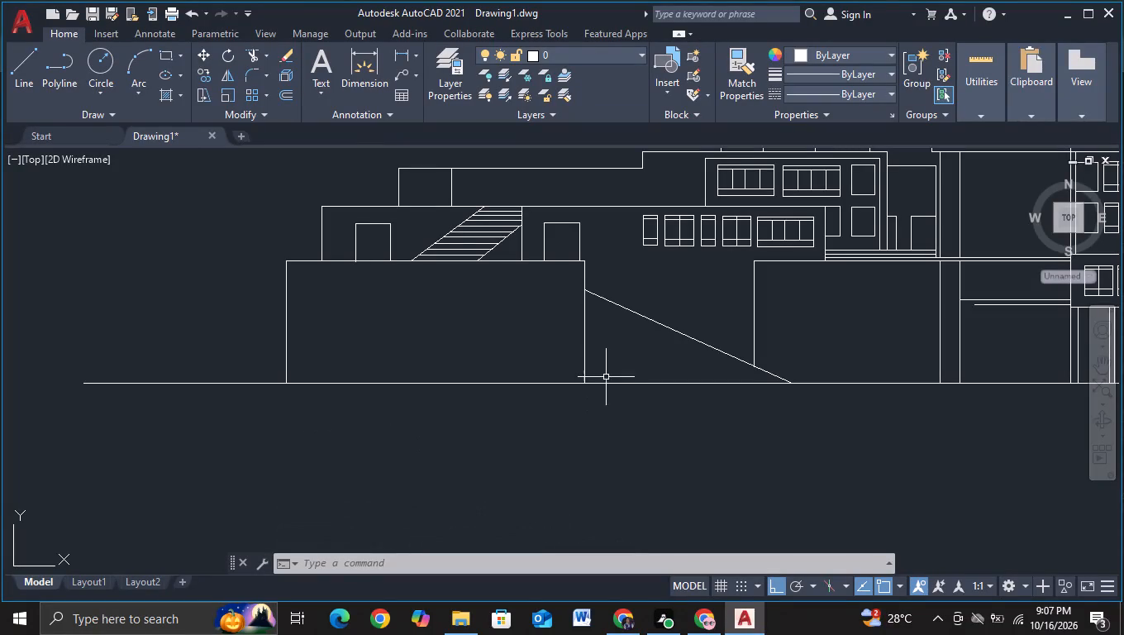
Copy the double-pane window beside the widest window of the middle storey into the base block below the stair.
middle_click_drag(661, 365, 603, 474)
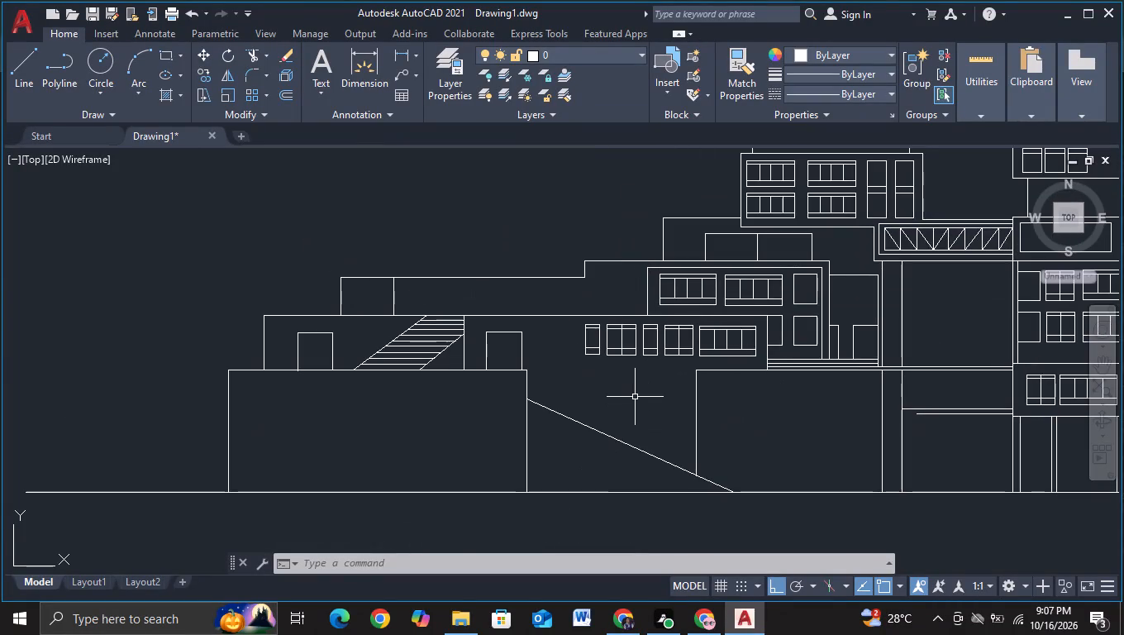
scroll(635, 397, "up", 1)
left_click(676, 280)
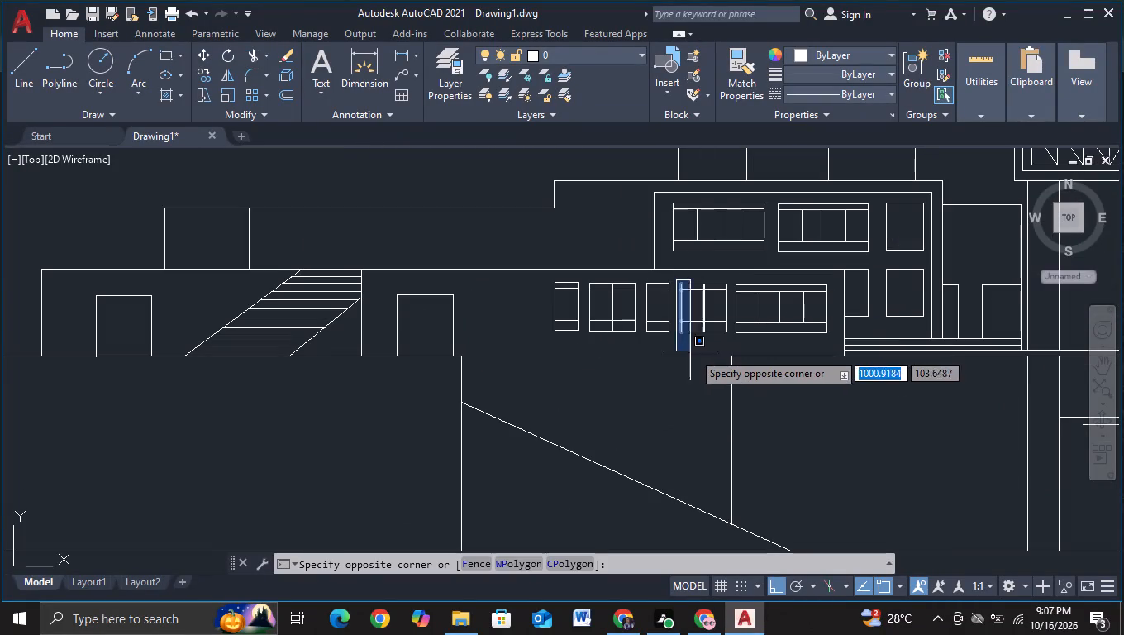
left_click(729, 341)
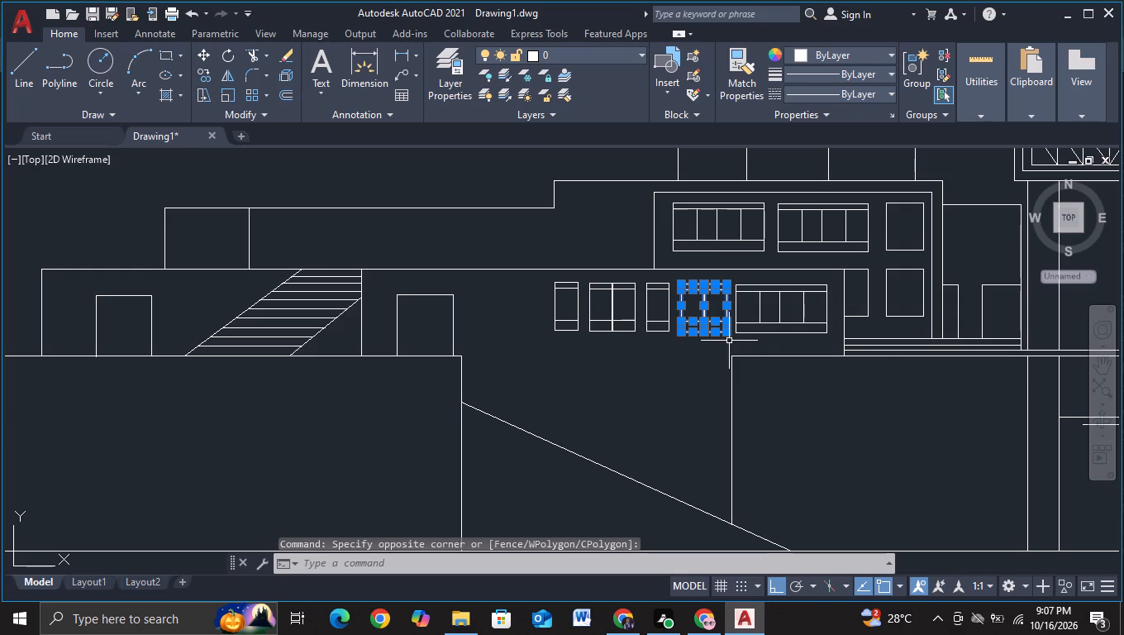
key("c")
left_click(761, 392)
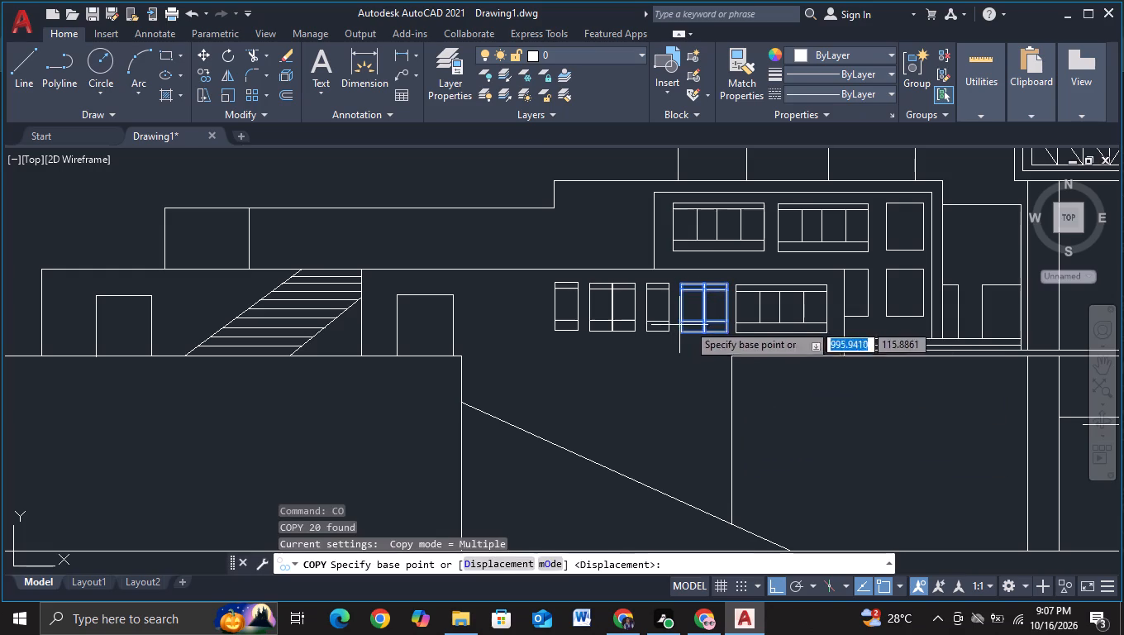
left_click(700, 318)
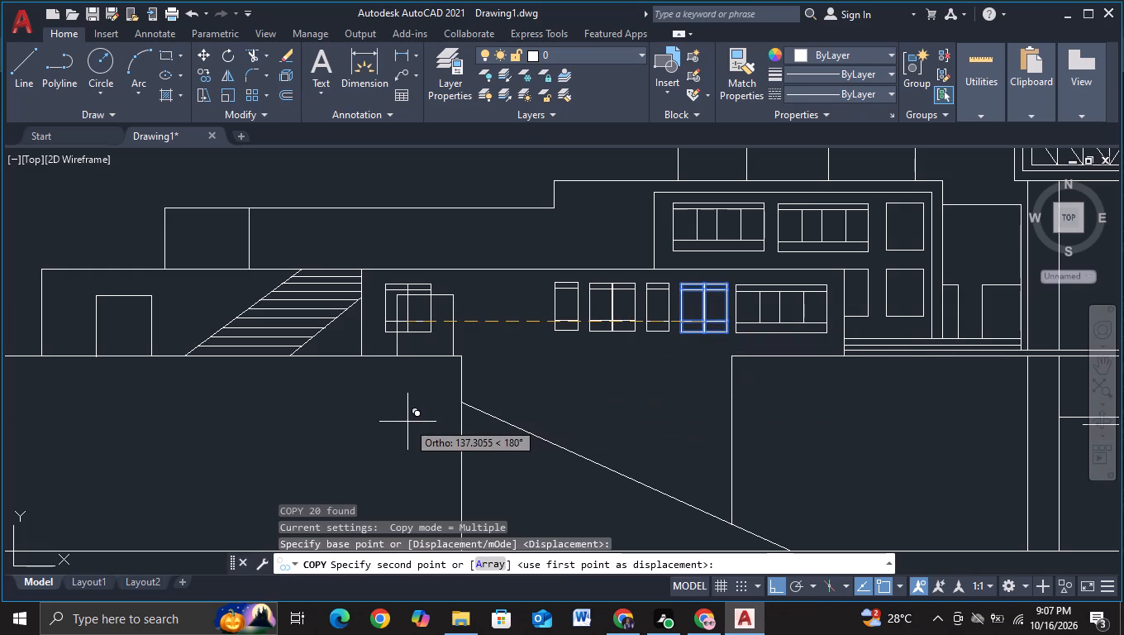
key("F8")
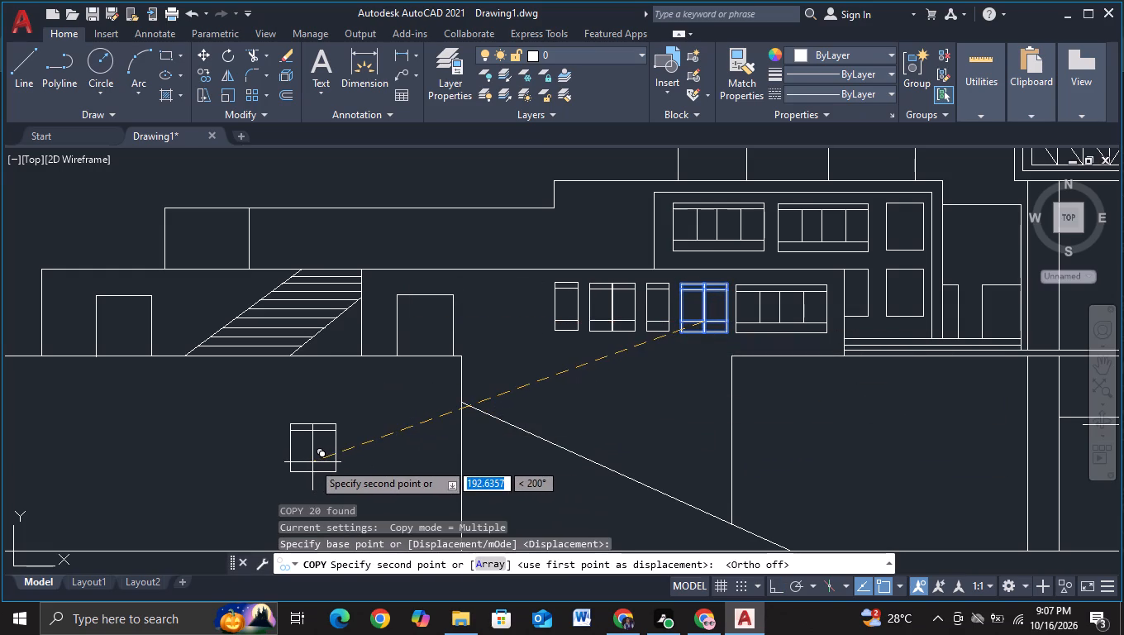
scroll(266, 437, "up", 1)
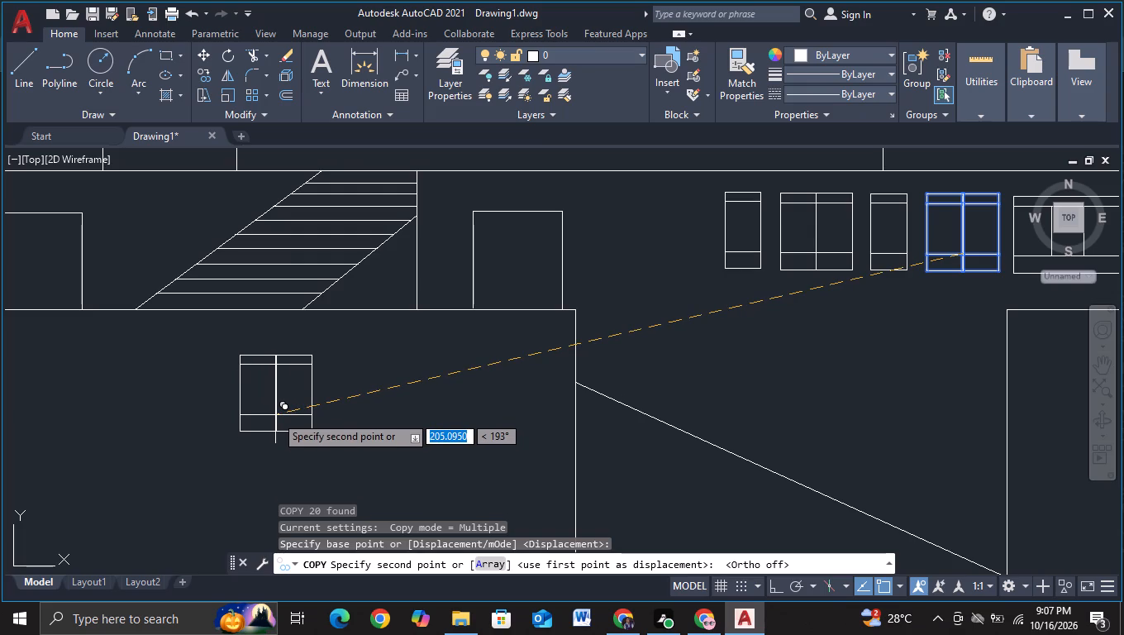
middle_click_drag(274, 419, 279, 388)
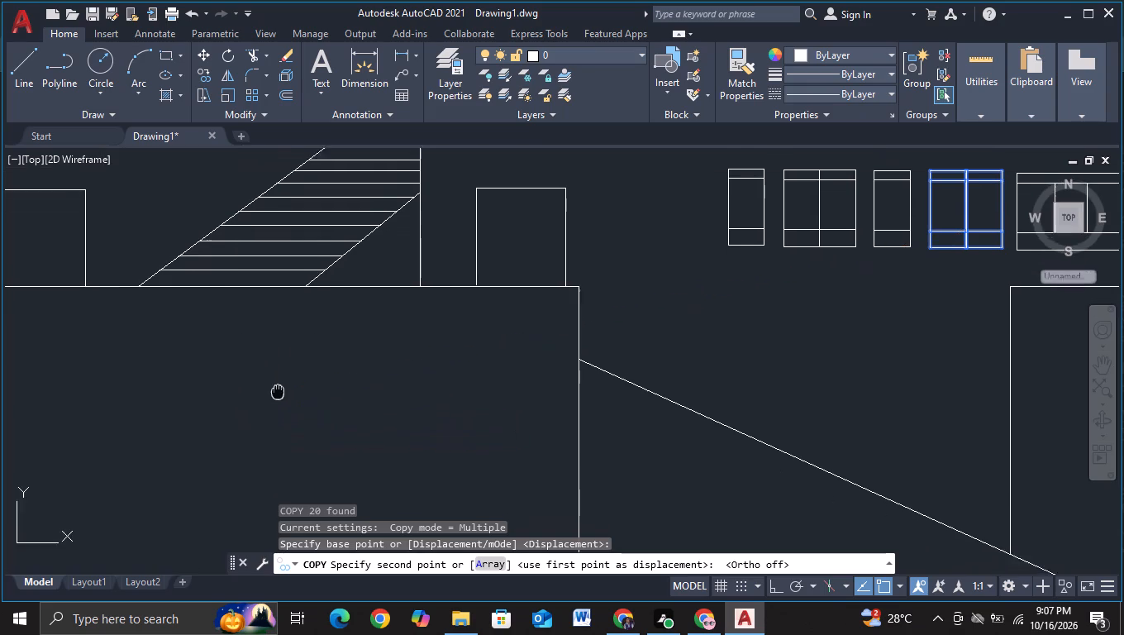
middle_click_drag(279, 388, 279, 384)
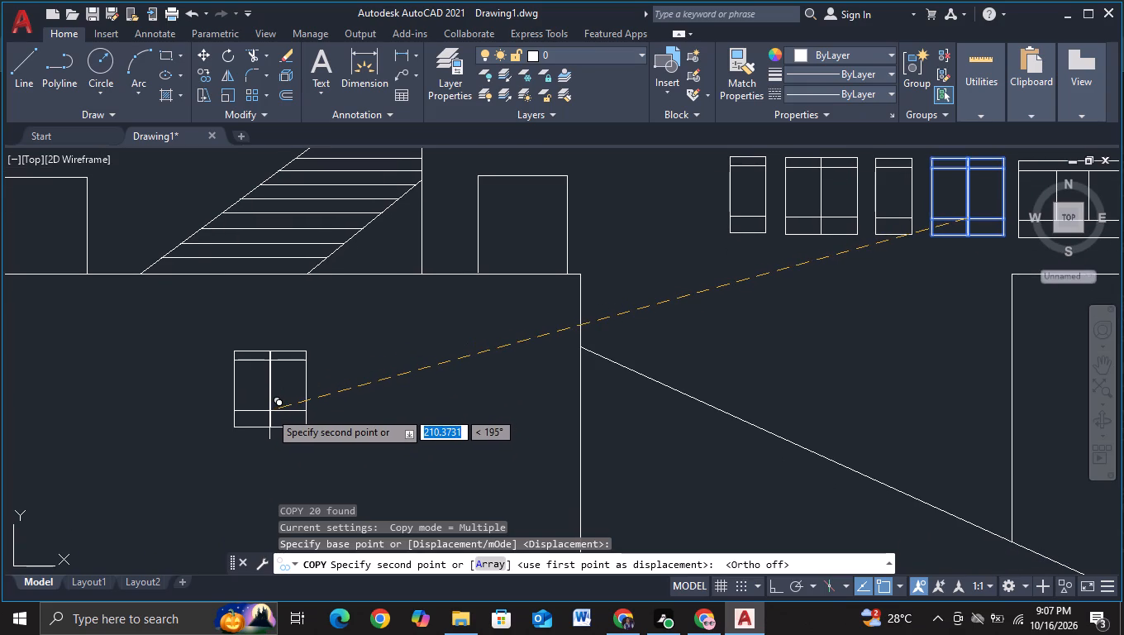
middle_click_drag(267, 412, 286, 333)
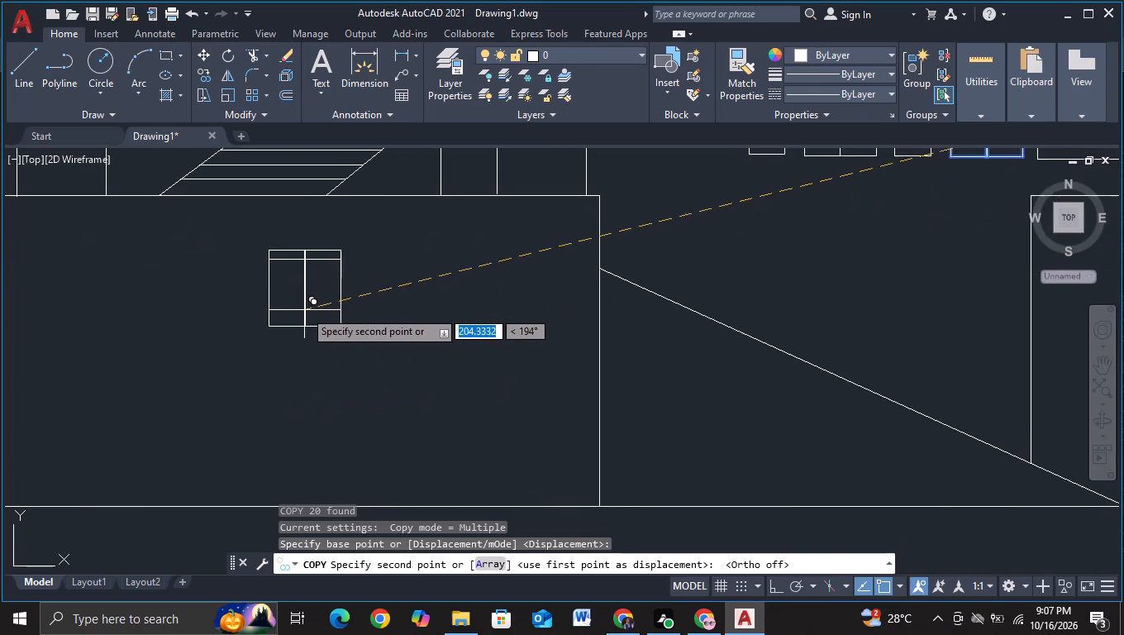
left_click(296, 314)
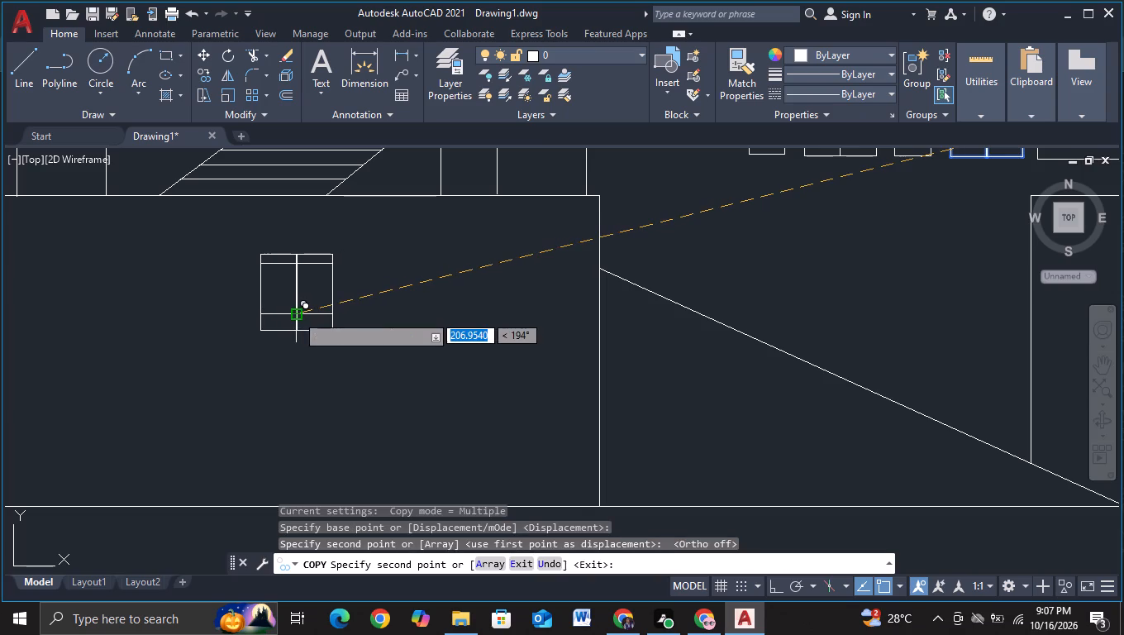
key("Escape")
Scale the copied window in the base block by a factor of about 1.35.
left_click(244, 227)
left_click(371, 384)
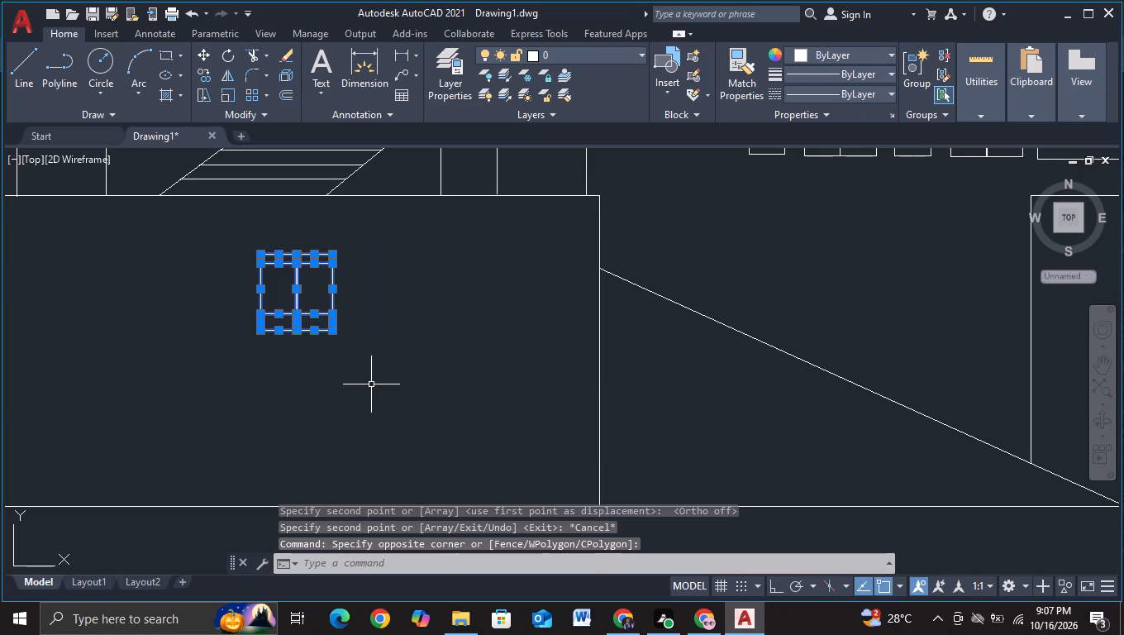
key("s")
left_click(441, 442)
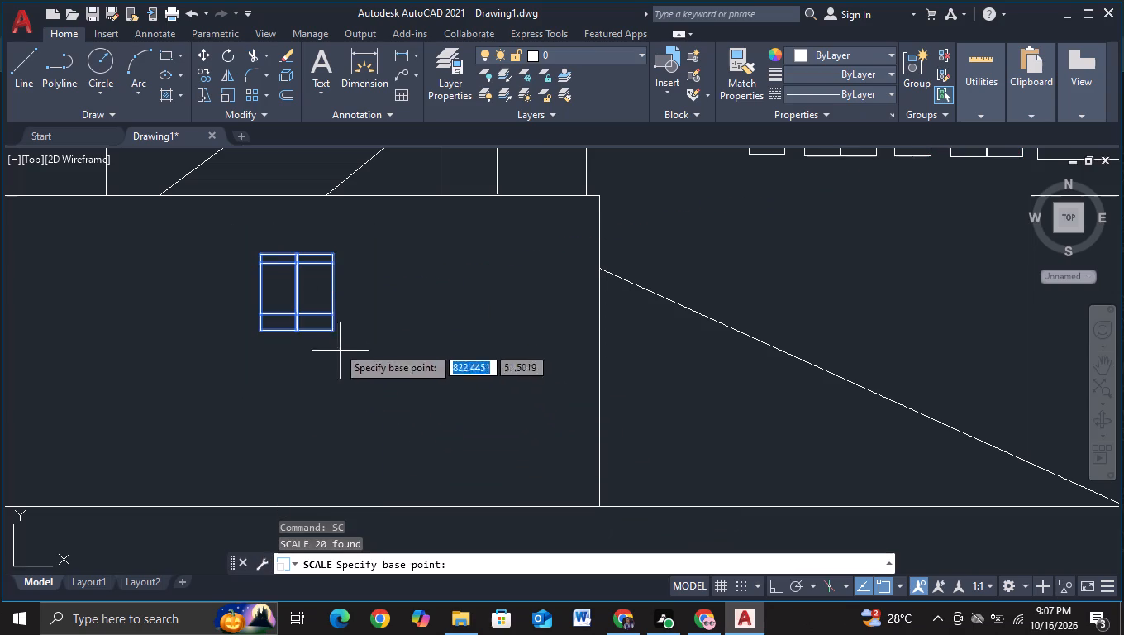
left_click(317, 314)
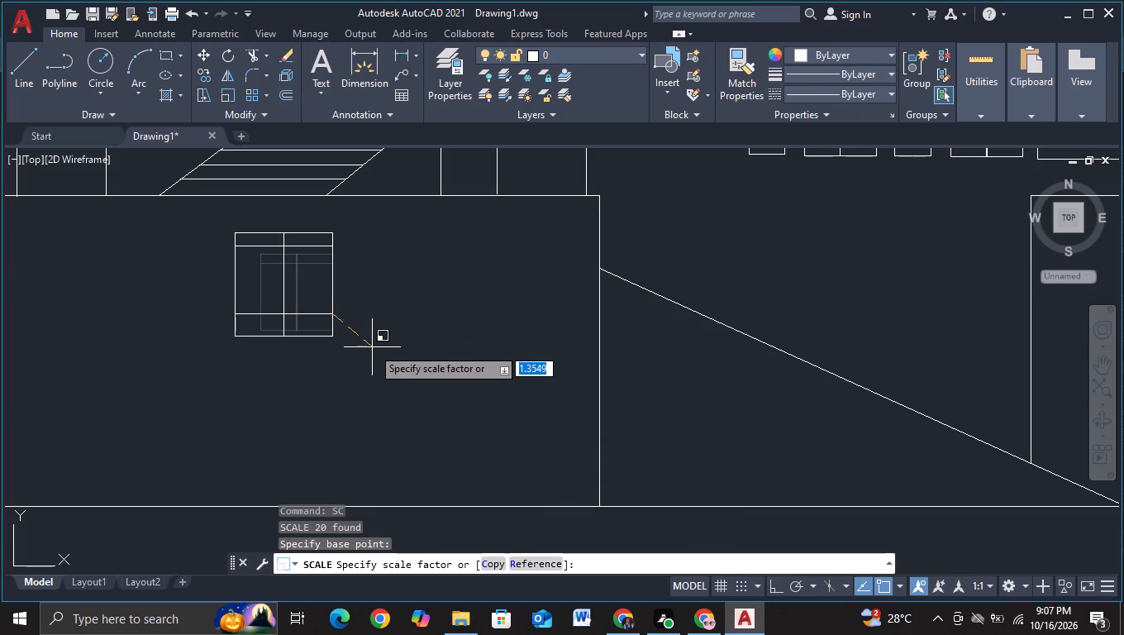
left_click(372, 347)
Move the enlarged window horizontally toward the ramp by about half its width.
left_click_drag(221, 216, 216, 231)
left_click(360, 378)
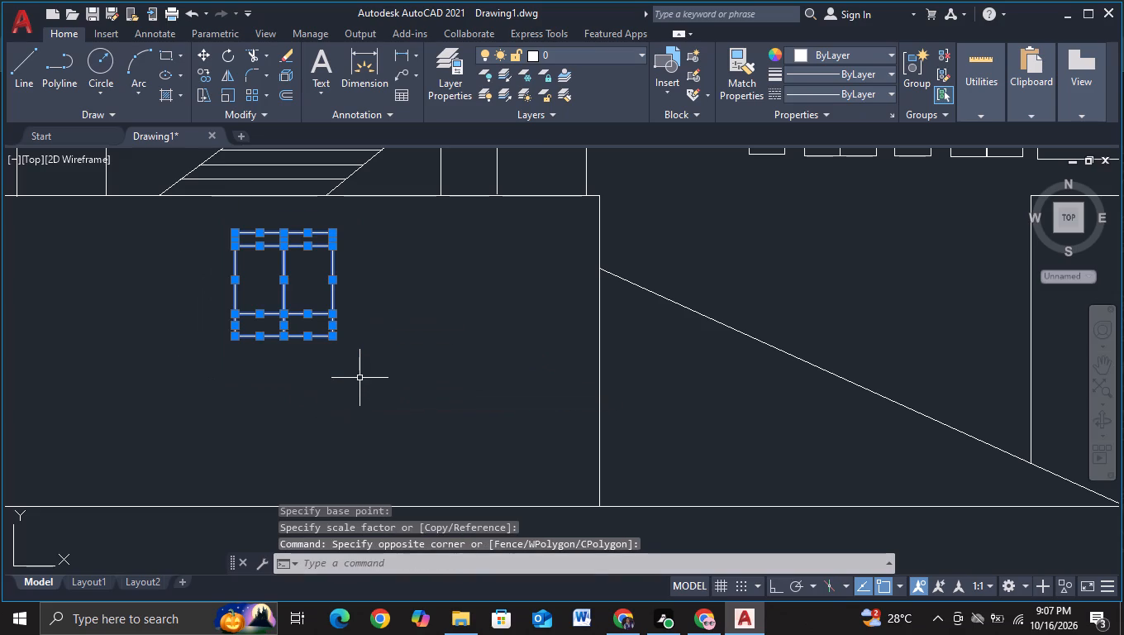
key("m")
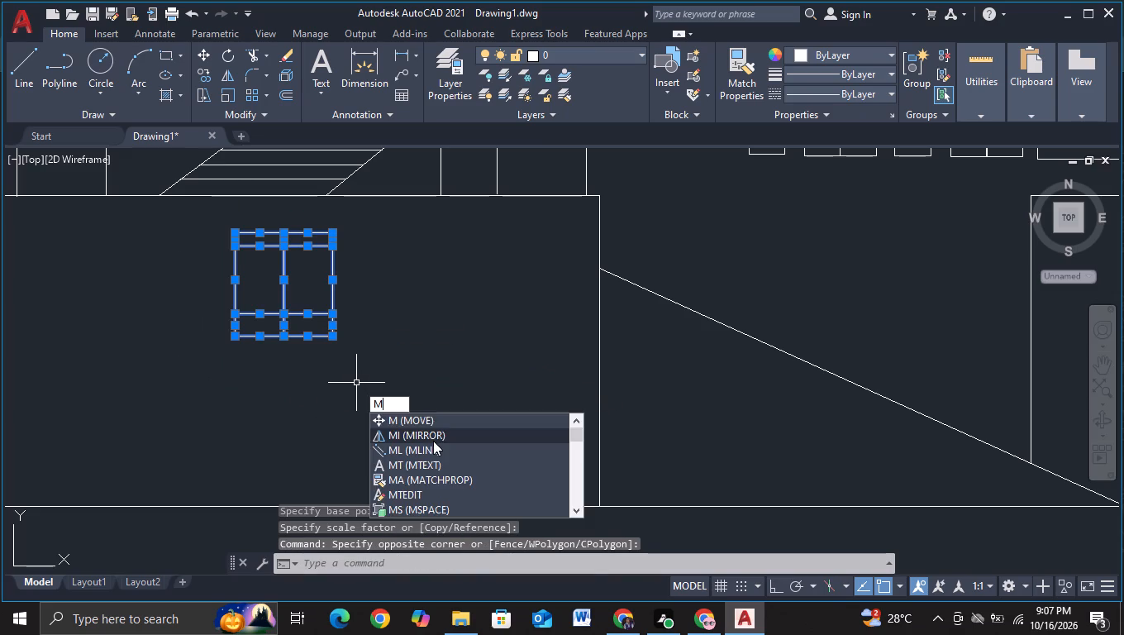
left_click(430, 427)
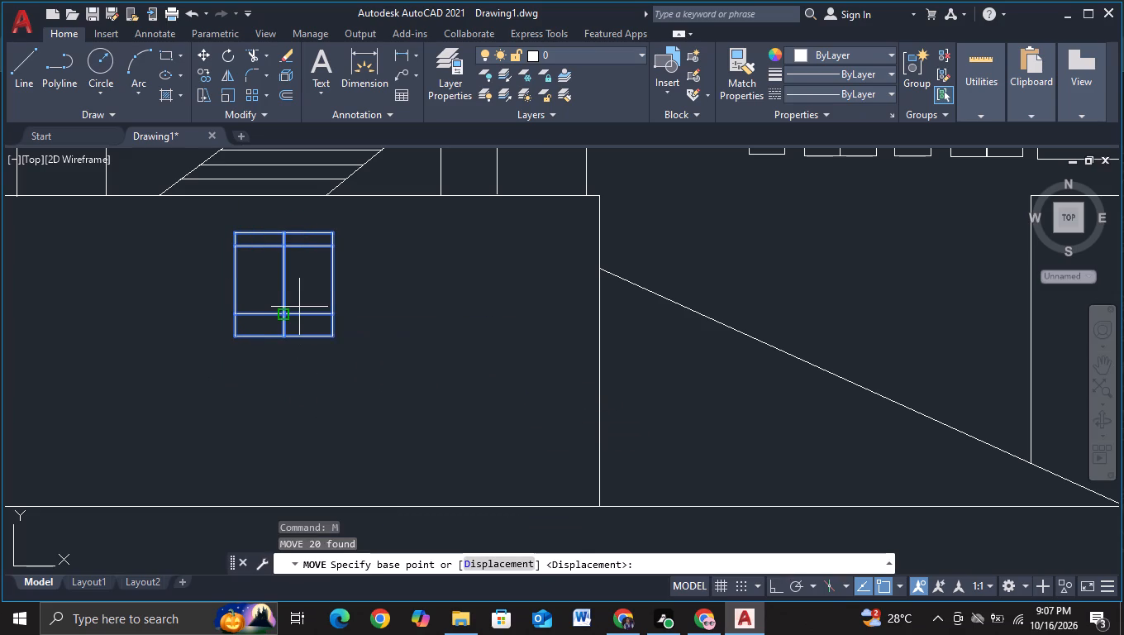
left_click(299, 307)
left_click(325, 307)
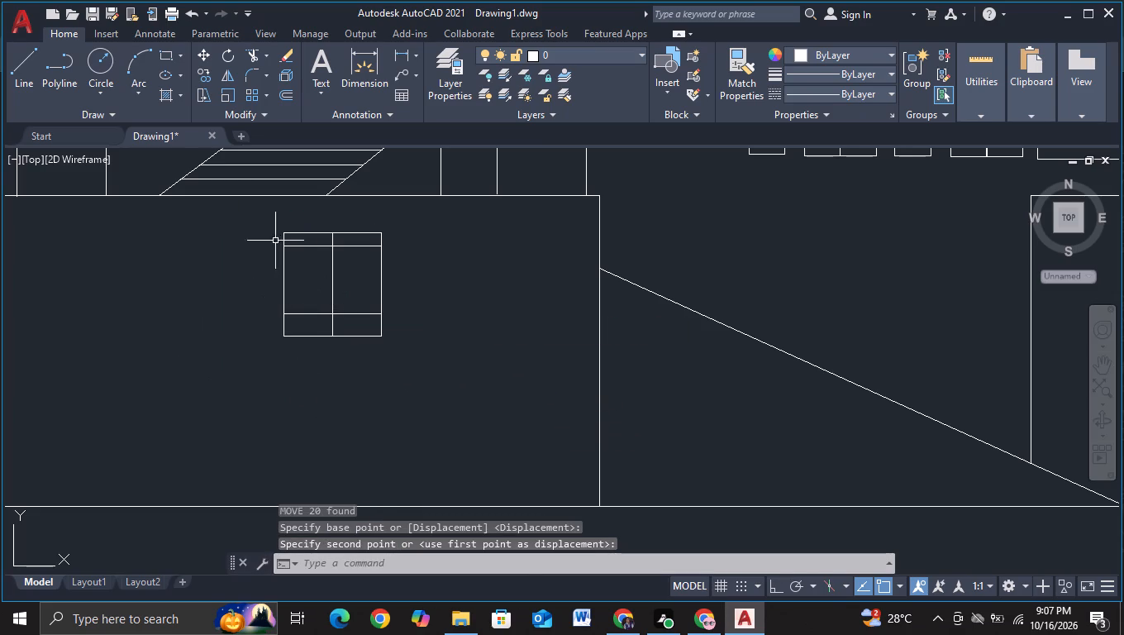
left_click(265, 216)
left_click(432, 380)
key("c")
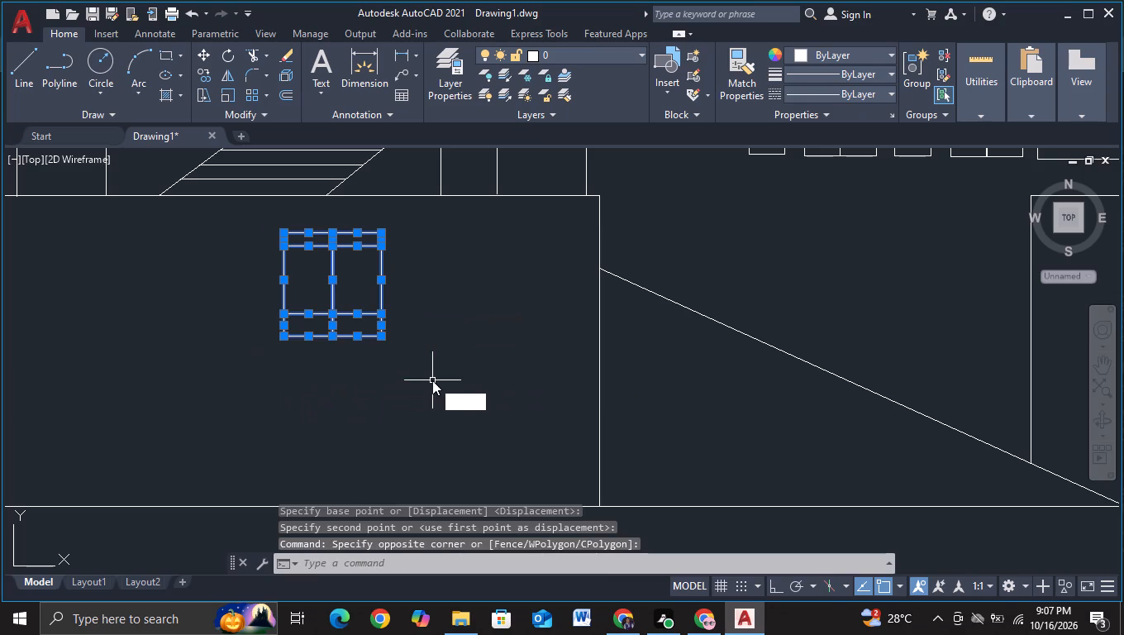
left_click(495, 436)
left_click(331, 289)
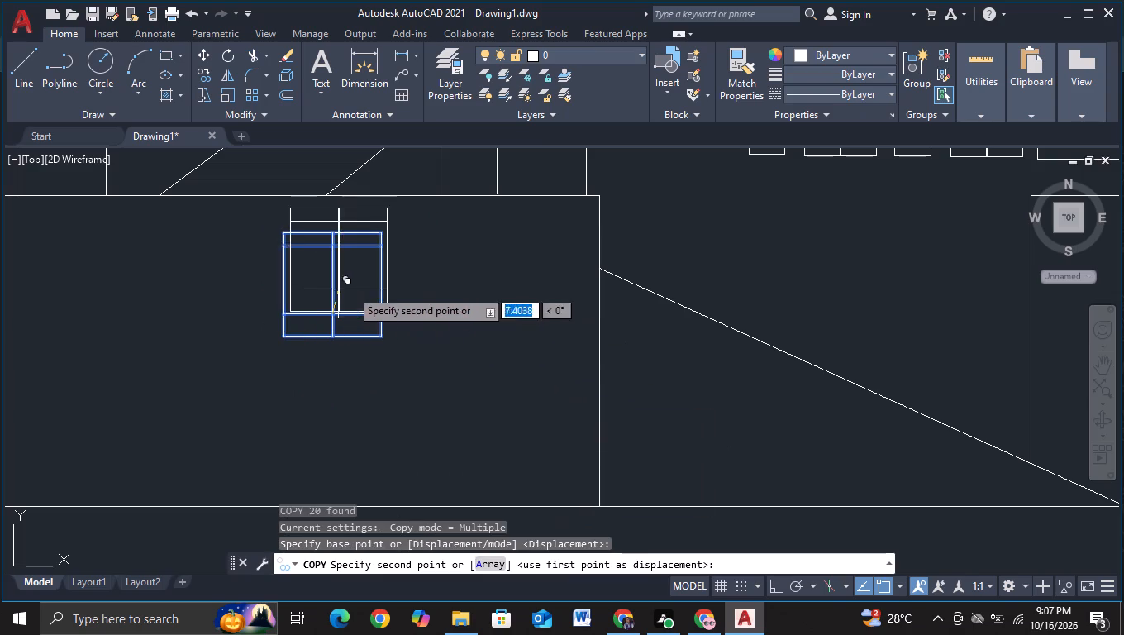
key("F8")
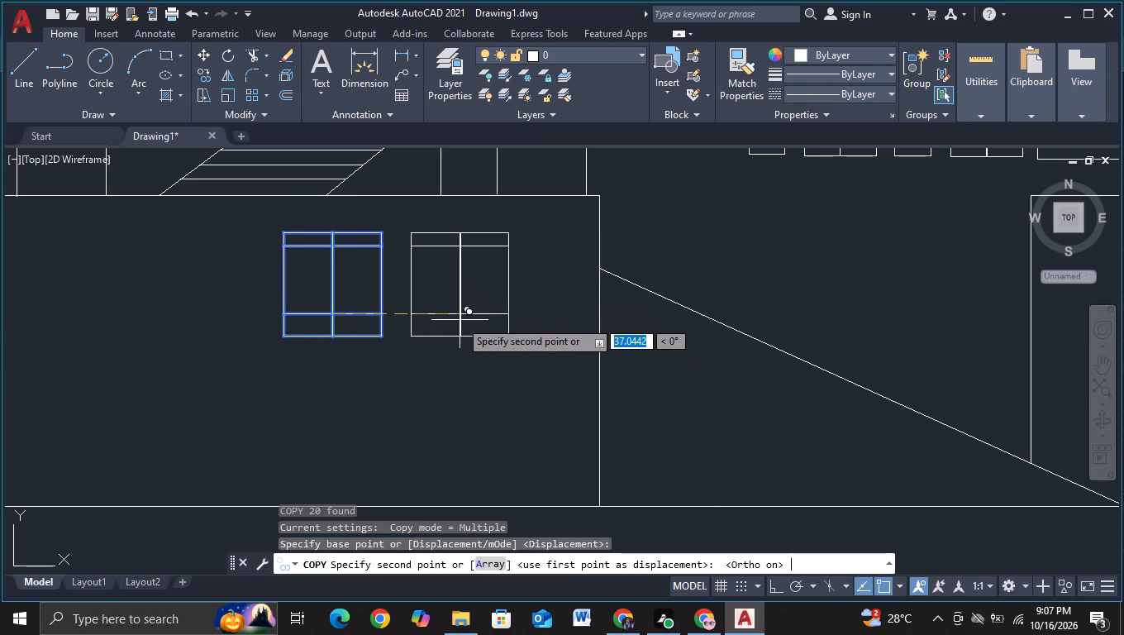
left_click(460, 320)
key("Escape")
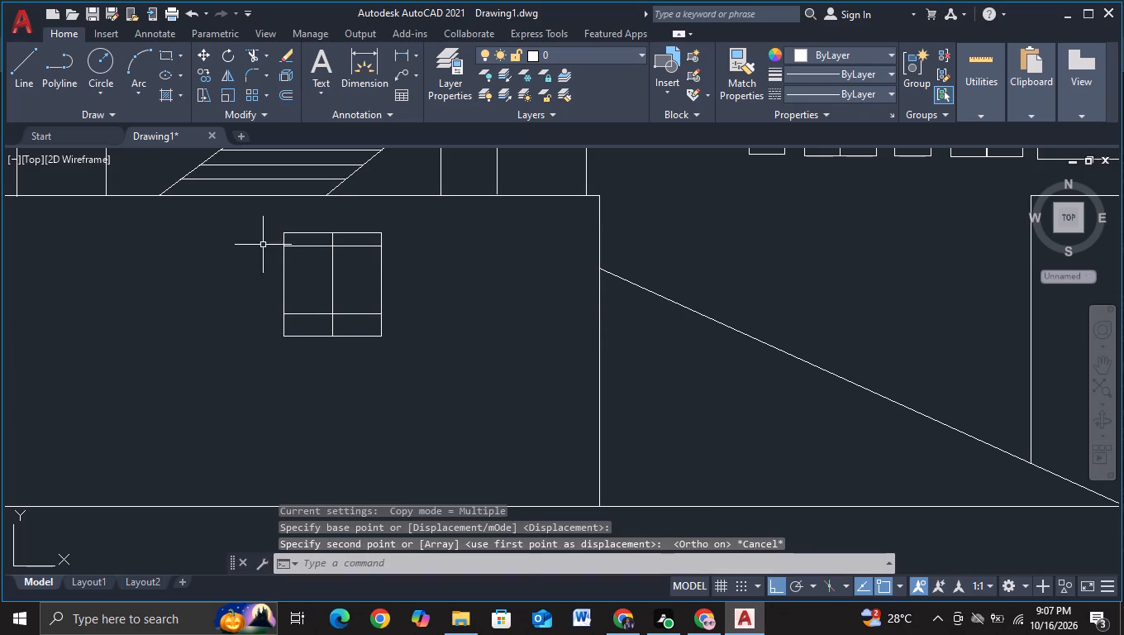
Copy the enlarged window horizontally toward the ramp, leaving a narrow gap between the two windows.
left_click(263, 220)
left_click(418, 393)
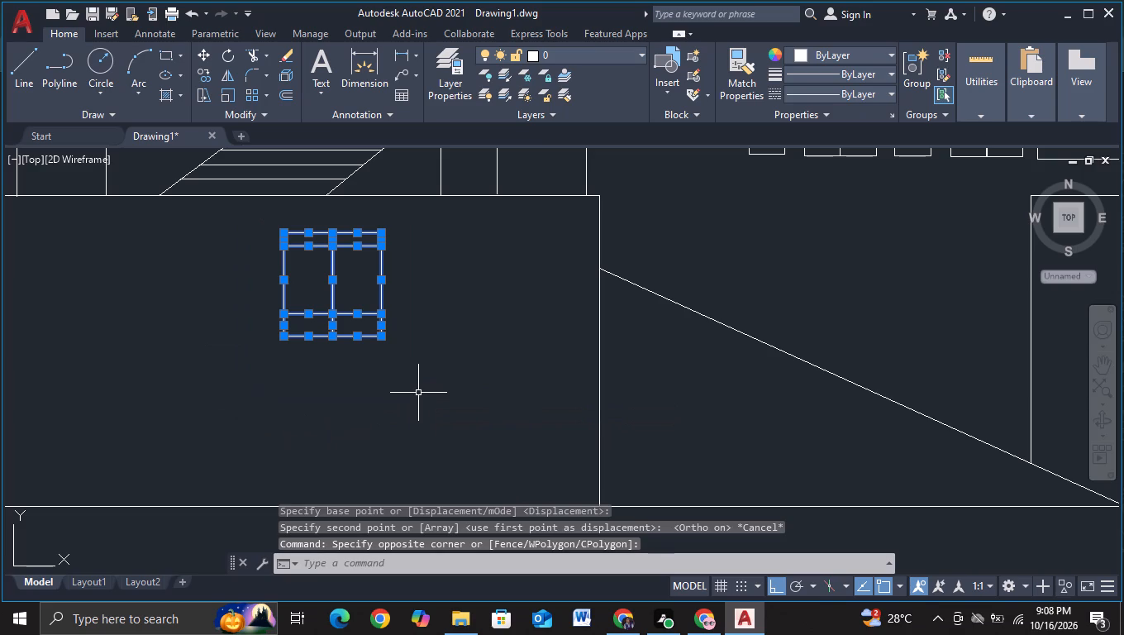
key("c")
left_click(464, 447)
left_click(331, 317)
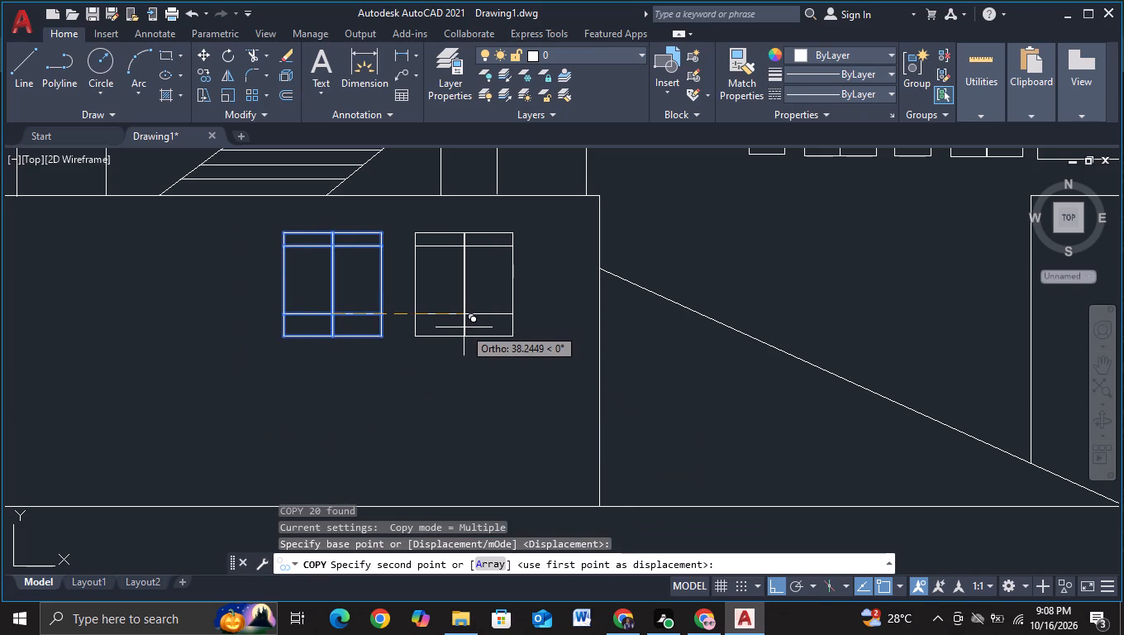
left_click(444, 330)
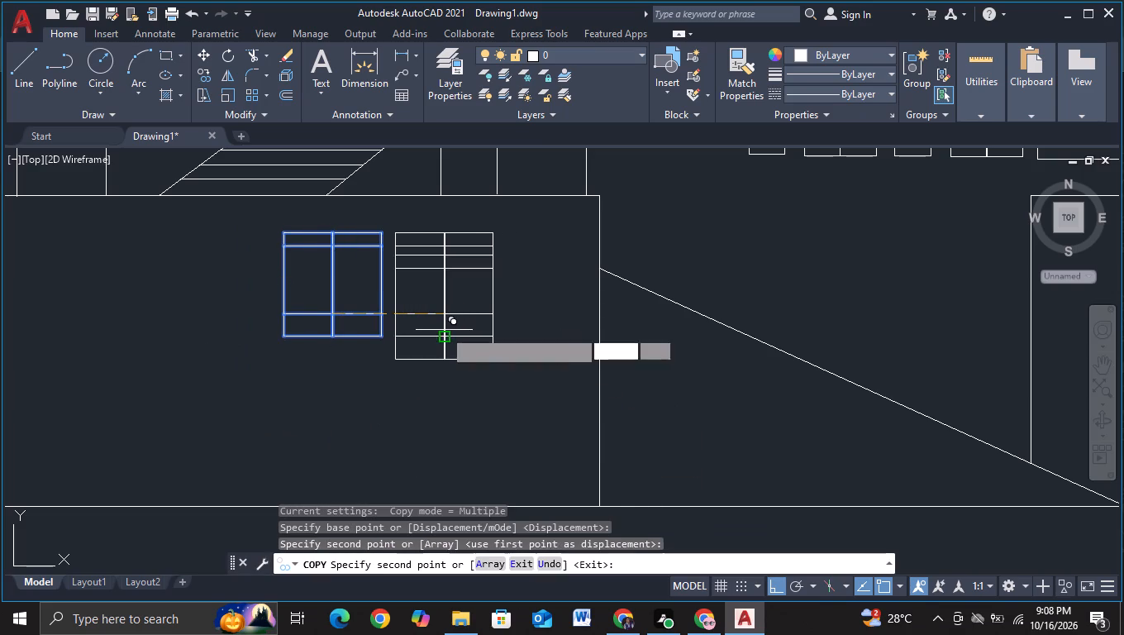
key("Escape")
Copy the pair of base block windows about 36 units straight down to form a second row.
left_click(254, 214)
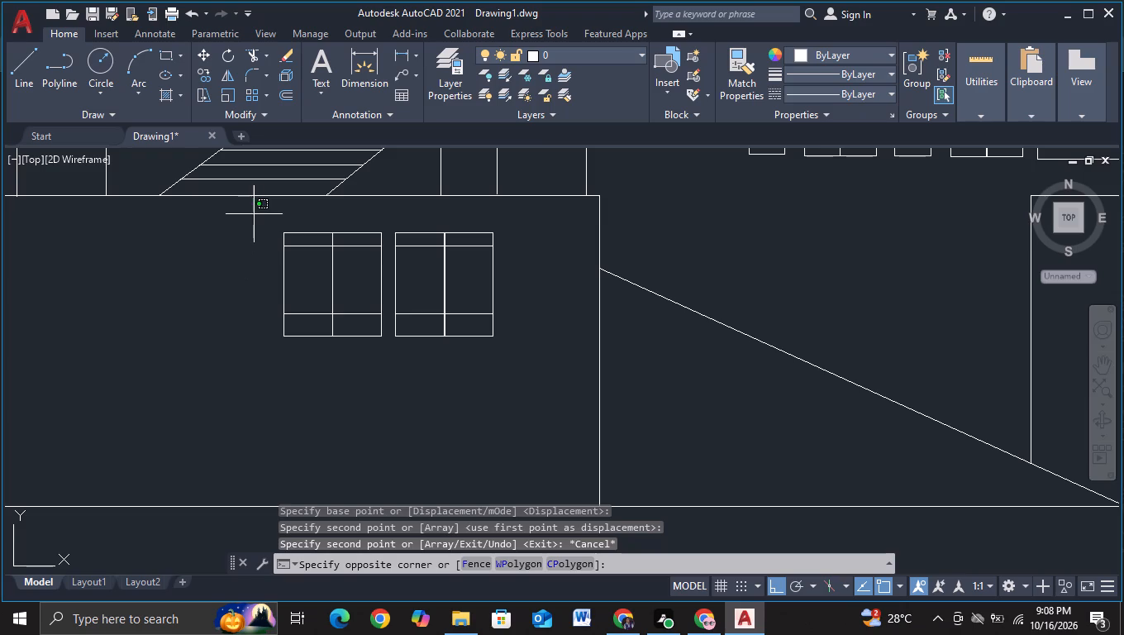
left_click(516, 382)
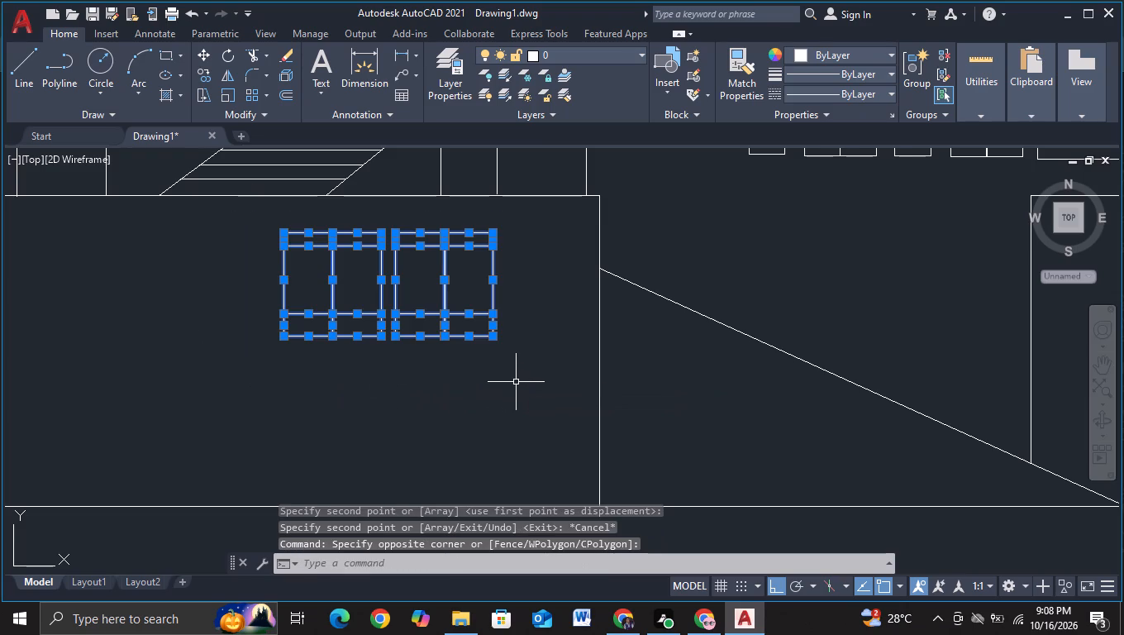
key("c")
left_click(553, 437)
left_click(399, 303)
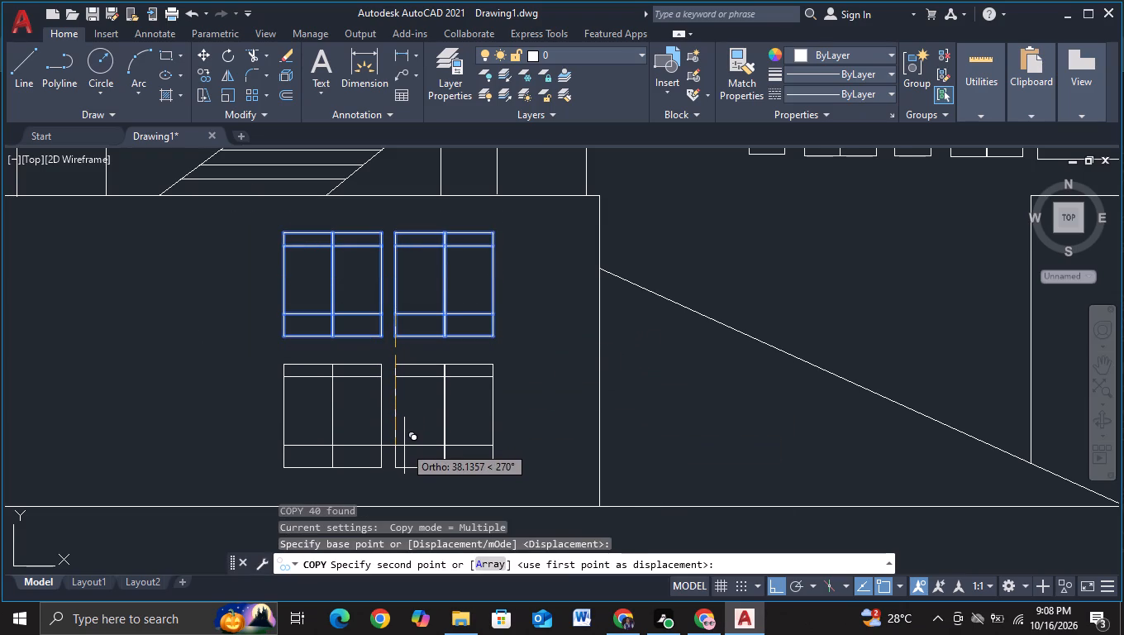
left_click(404, 440)
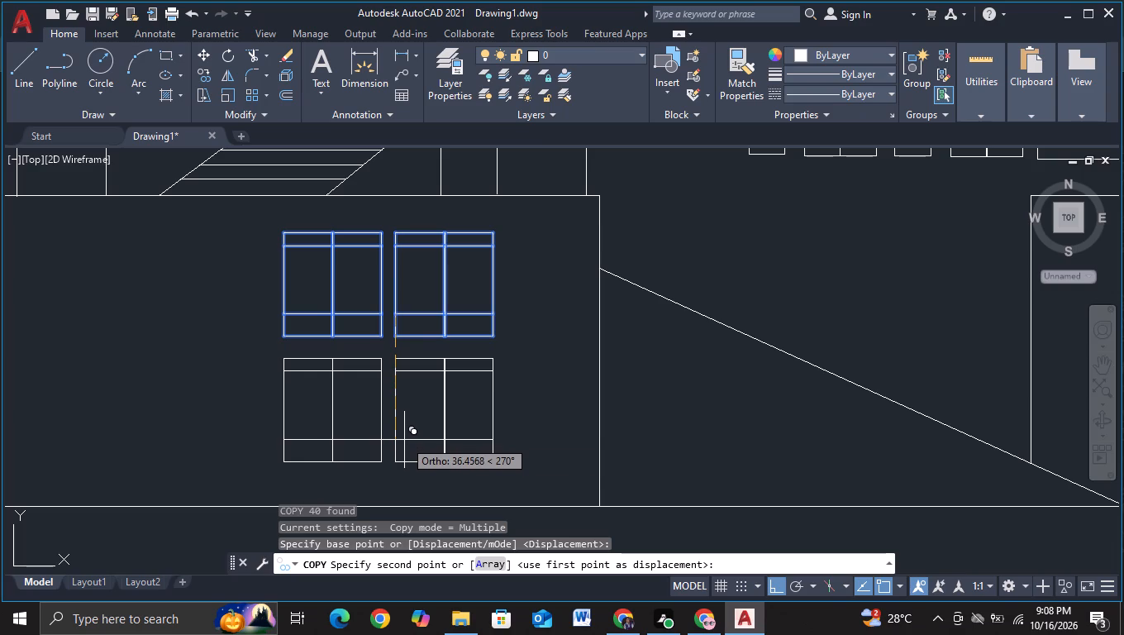
scroll(422, 437, "down", 2)
key("Escape")
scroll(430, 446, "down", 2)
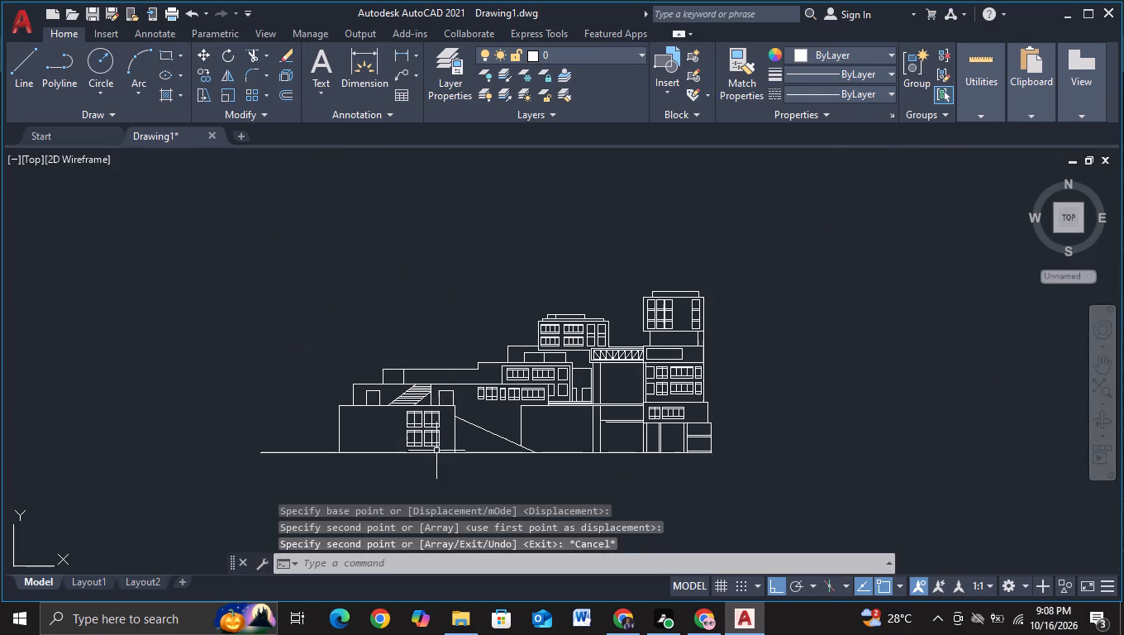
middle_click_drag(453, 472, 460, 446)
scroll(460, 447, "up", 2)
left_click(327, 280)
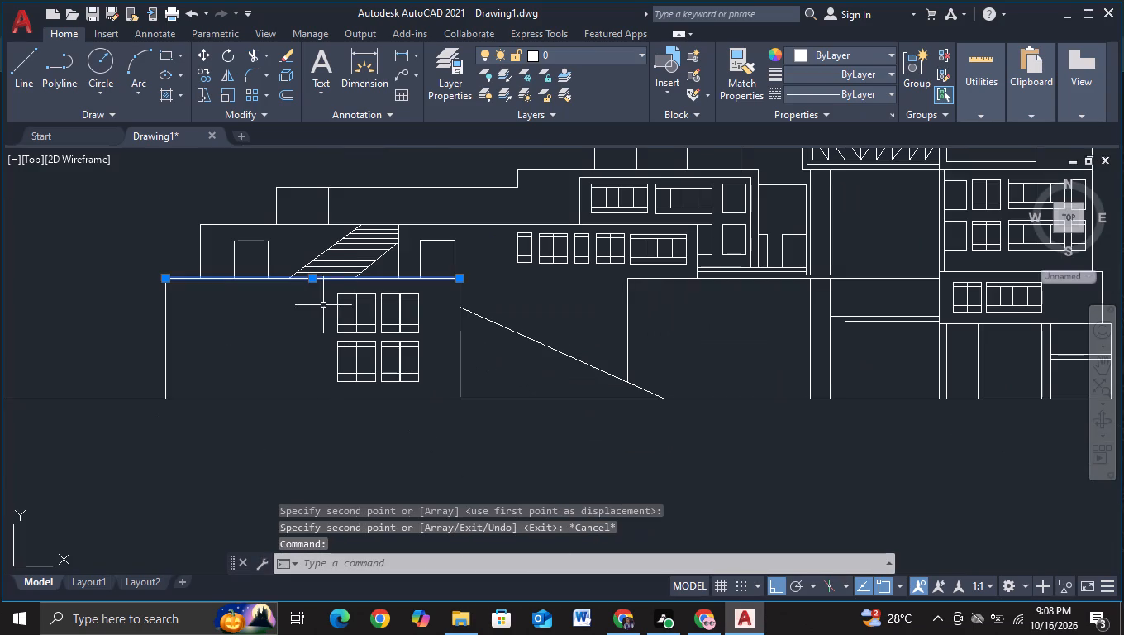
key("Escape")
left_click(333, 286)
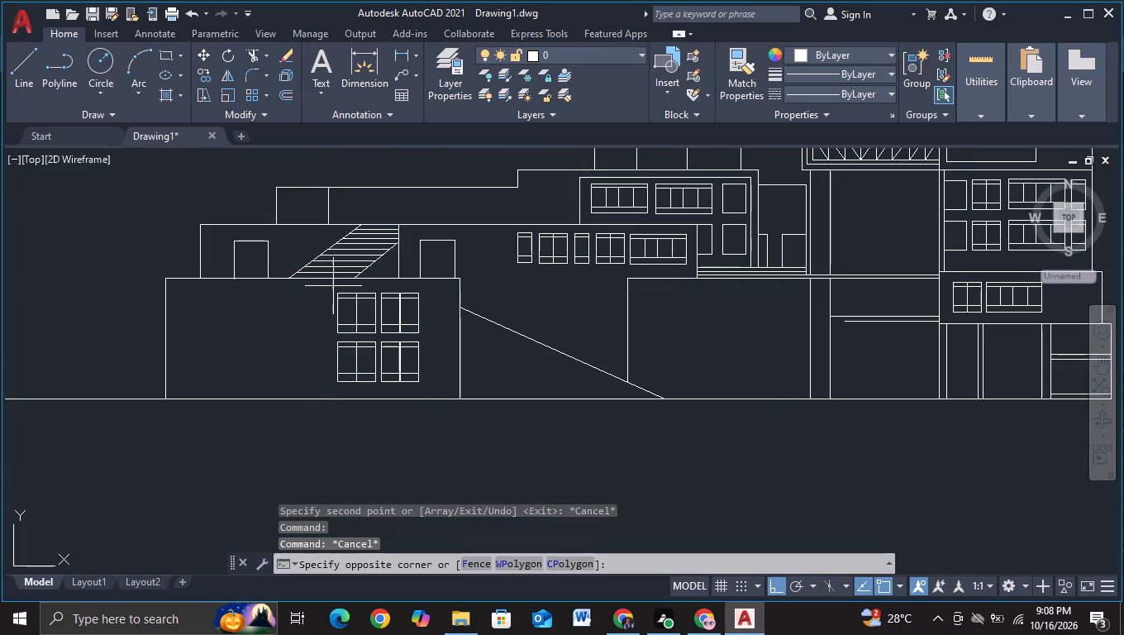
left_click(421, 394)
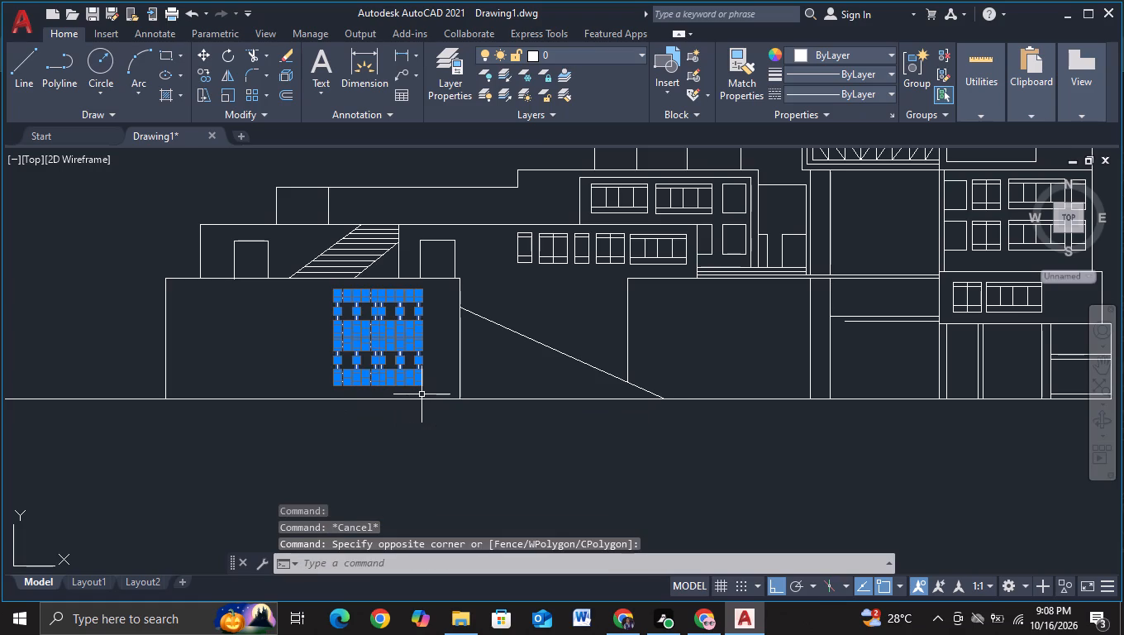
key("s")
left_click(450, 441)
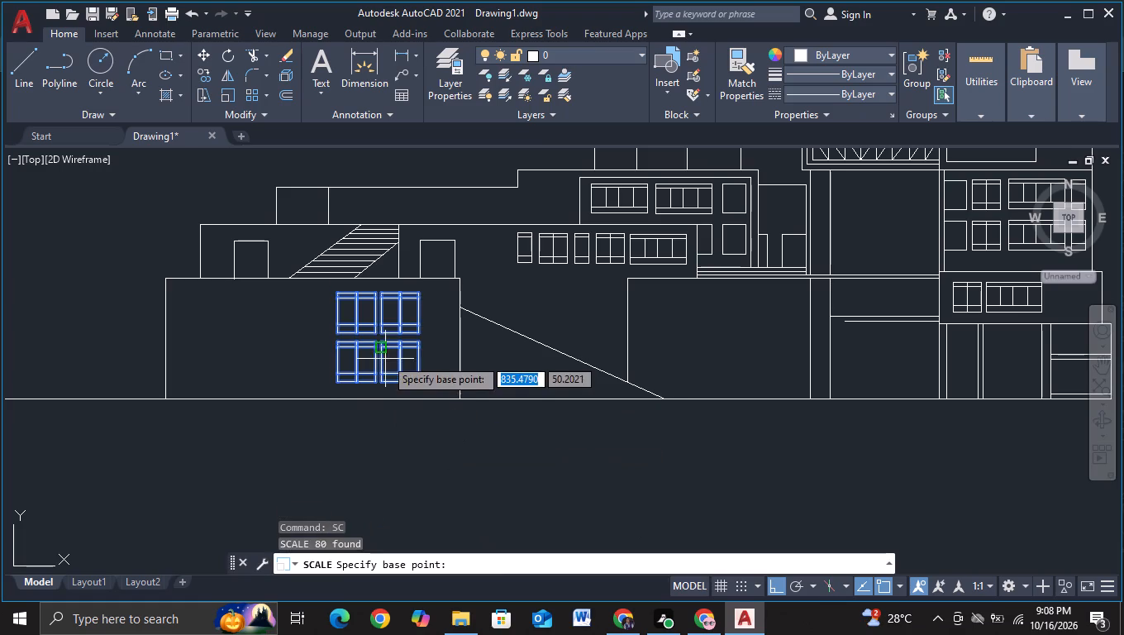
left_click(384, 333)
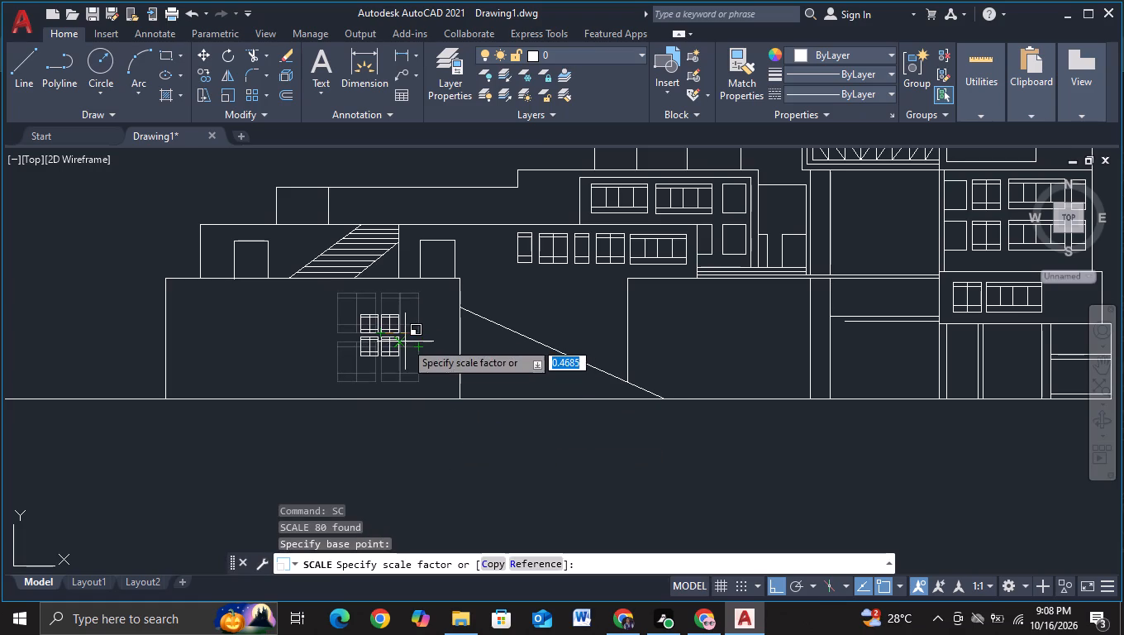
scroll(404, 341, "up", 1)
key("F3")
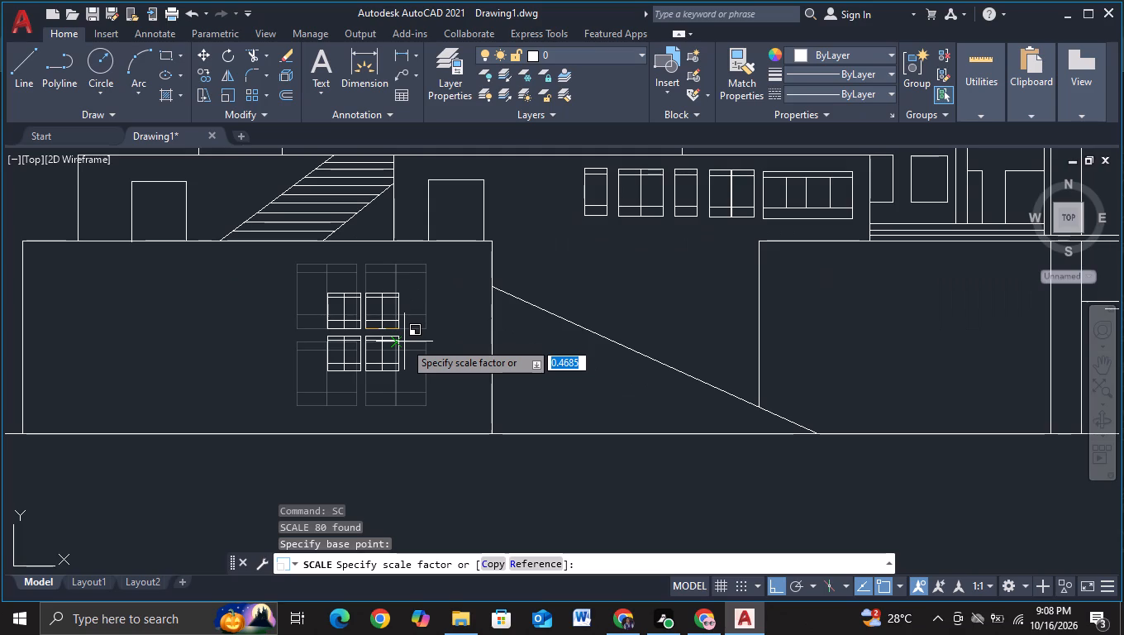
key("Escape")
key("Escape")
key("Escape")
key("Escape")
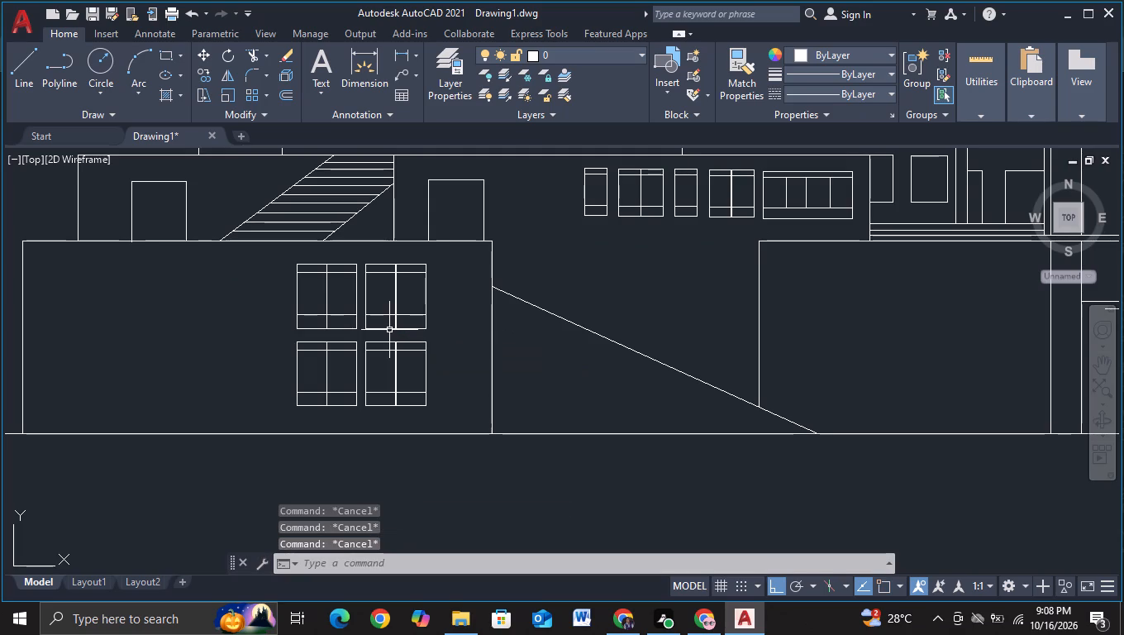
Scale the two-by-two window group in the base block down to about 0.88 of its size.
left_click(280, 246)
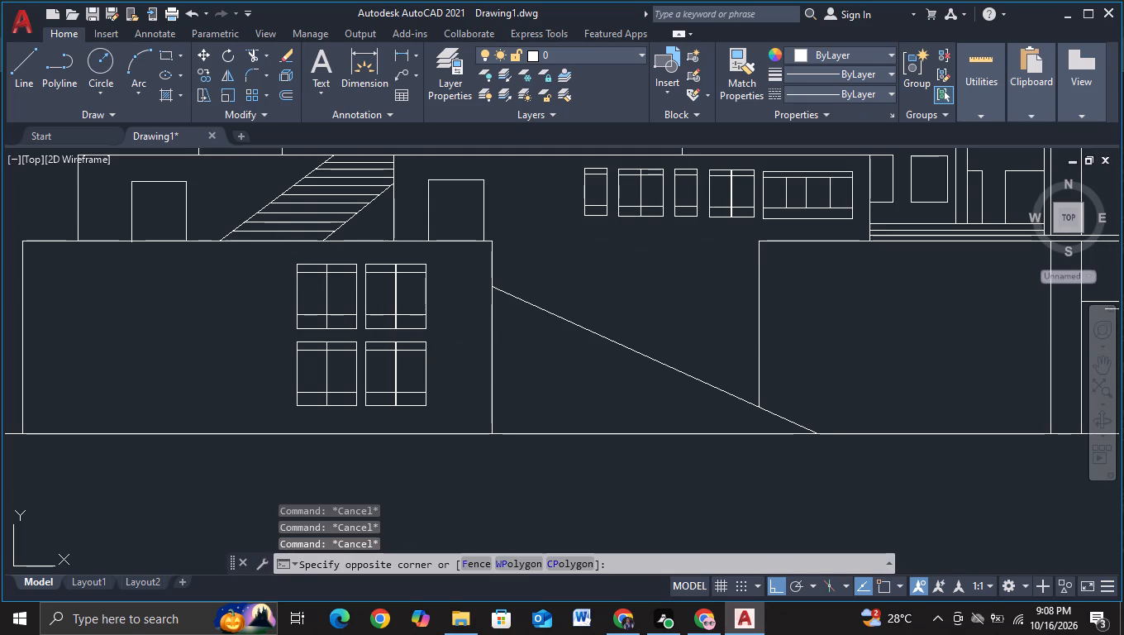
left_click(440, 423)
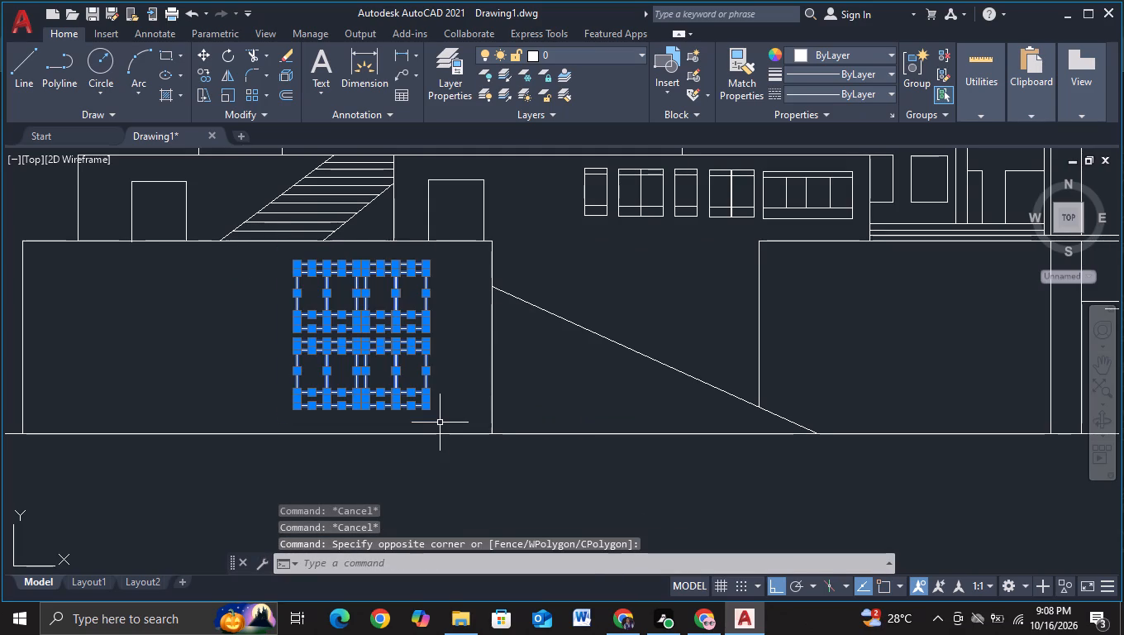
key("s")
left_click(488, 471)
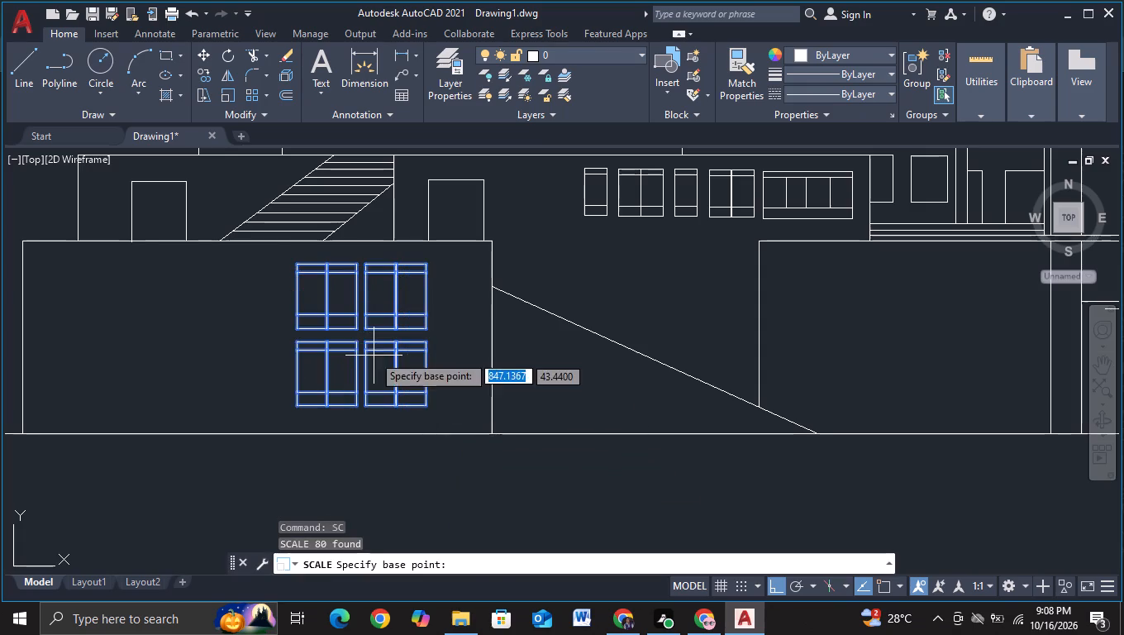
left_click(373, 355)
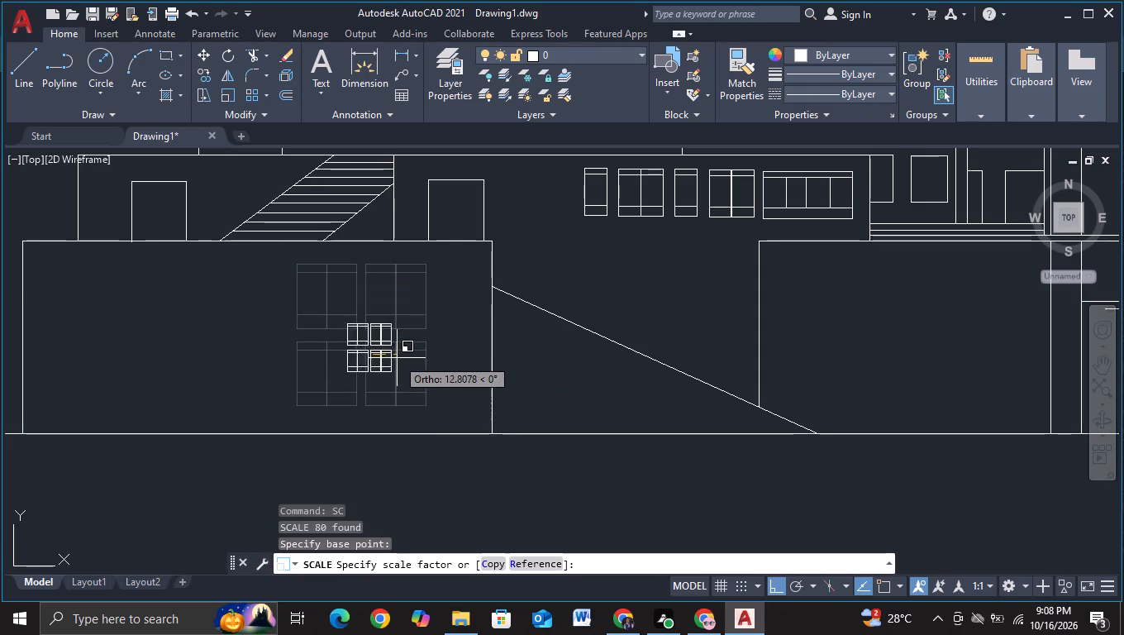
left_click(435, 384)
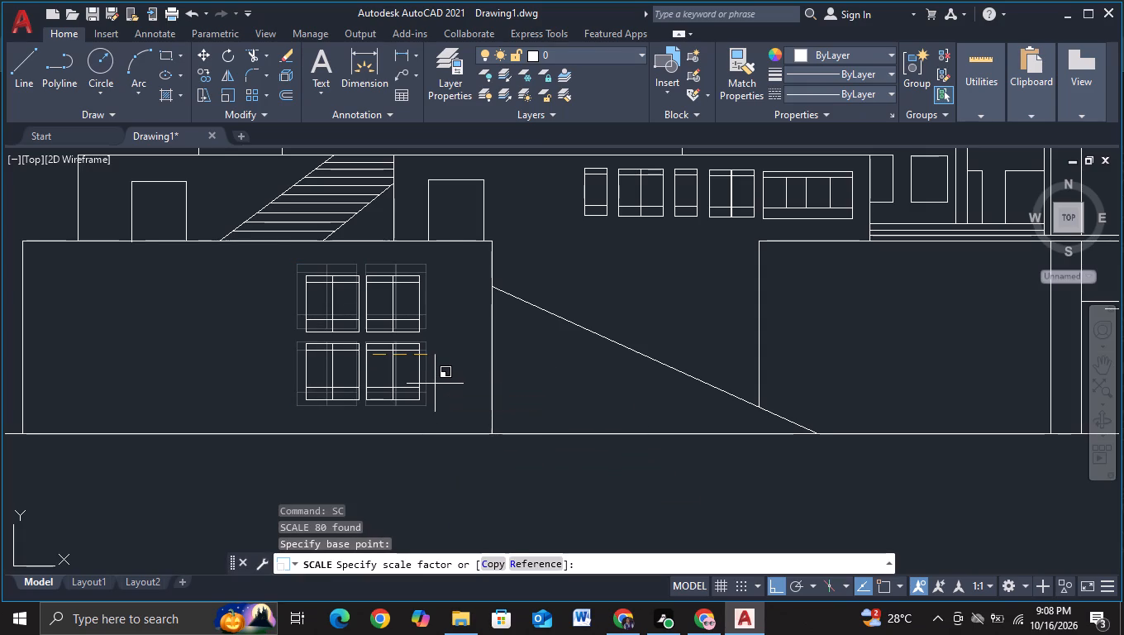
Move the reduced window group about 11 units straight up, close below the base block's top edge.
left_click(283, 255)
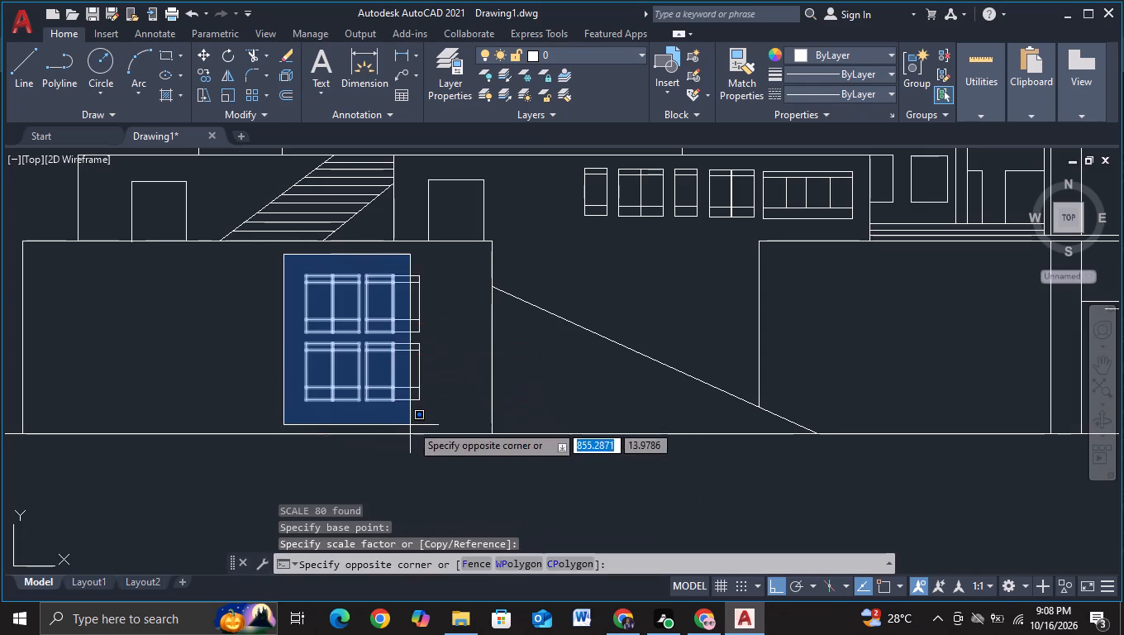
left_click(433, 417)
key("m")
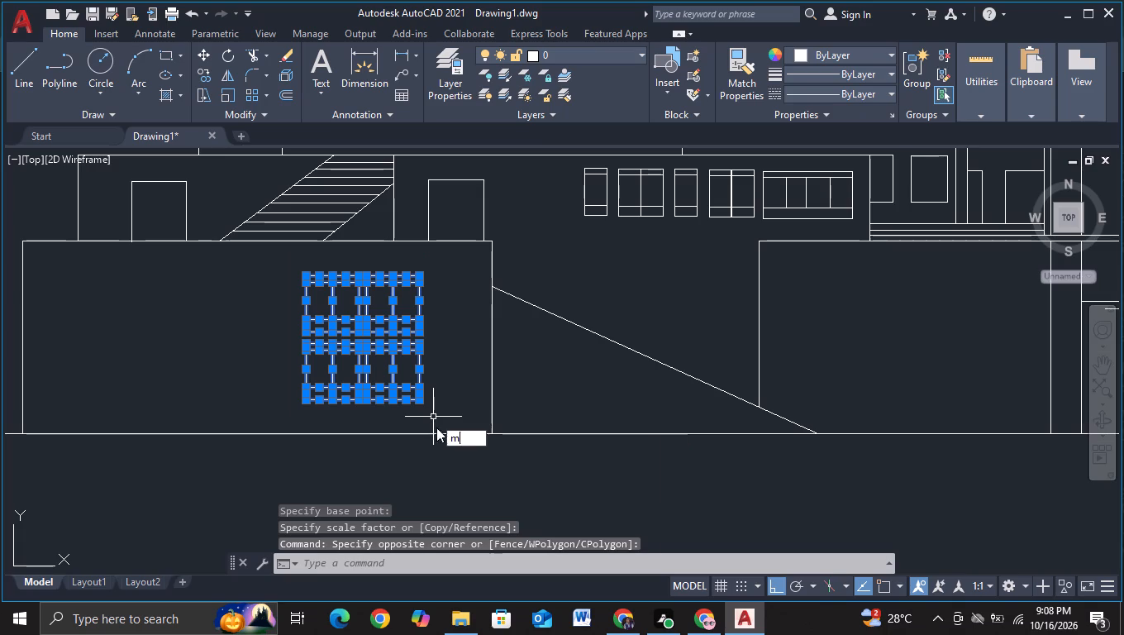
left_click(494, 448)
left_click(369, 362)
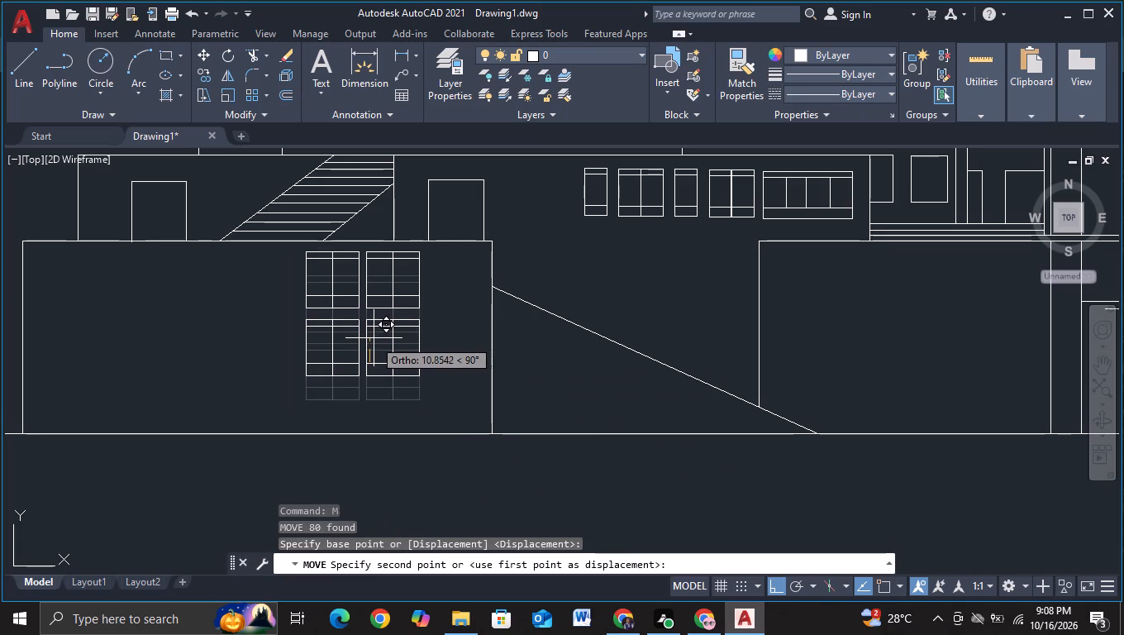
left_click(374, 338)
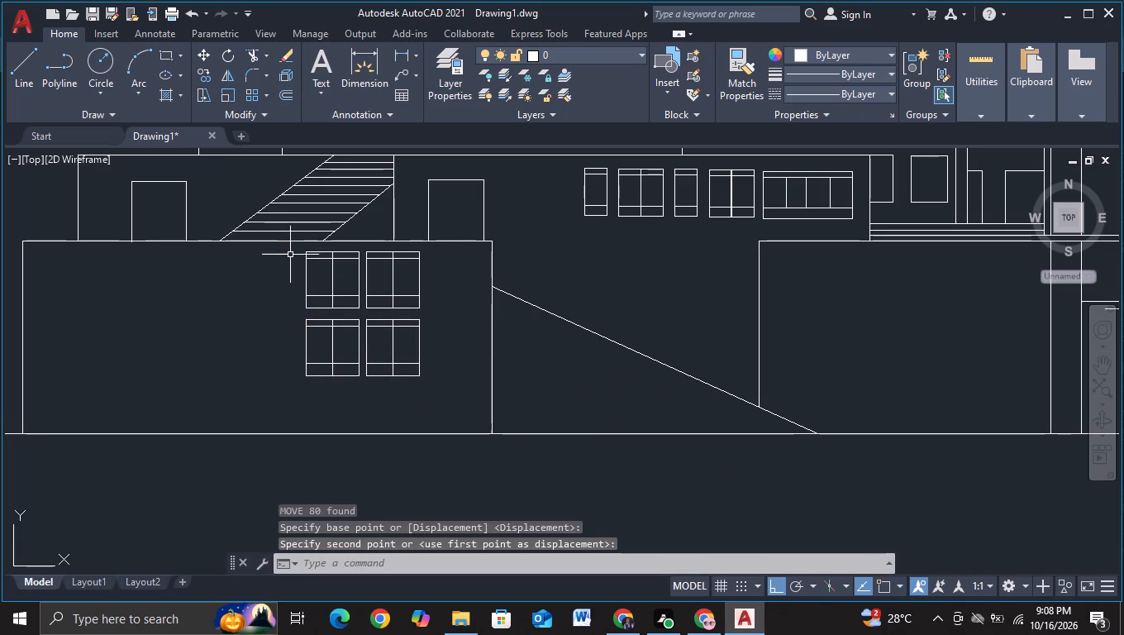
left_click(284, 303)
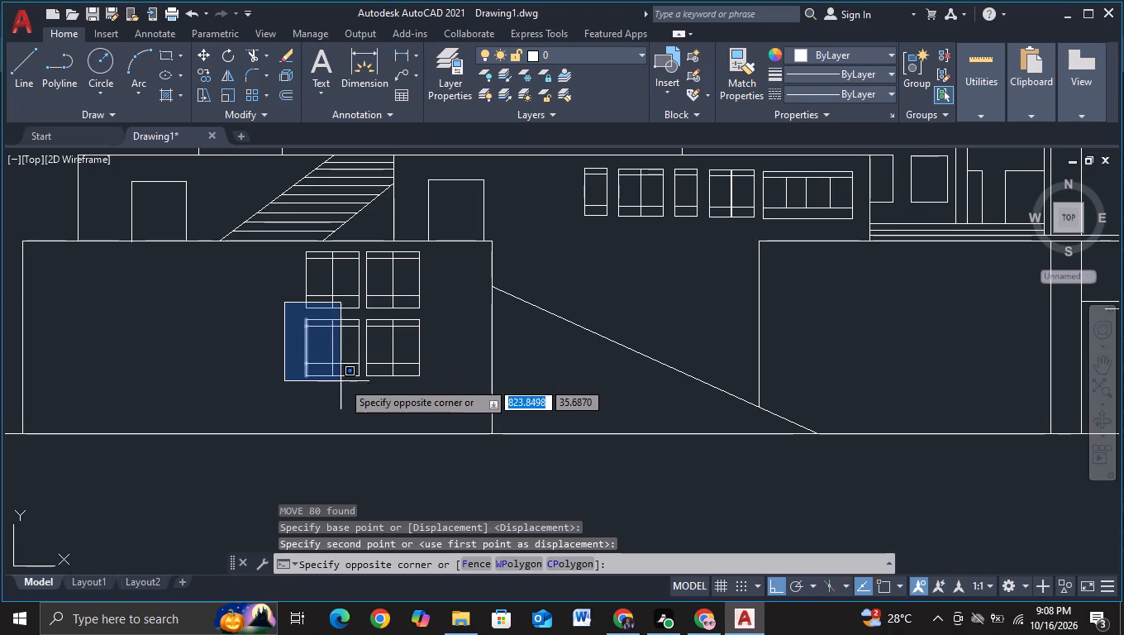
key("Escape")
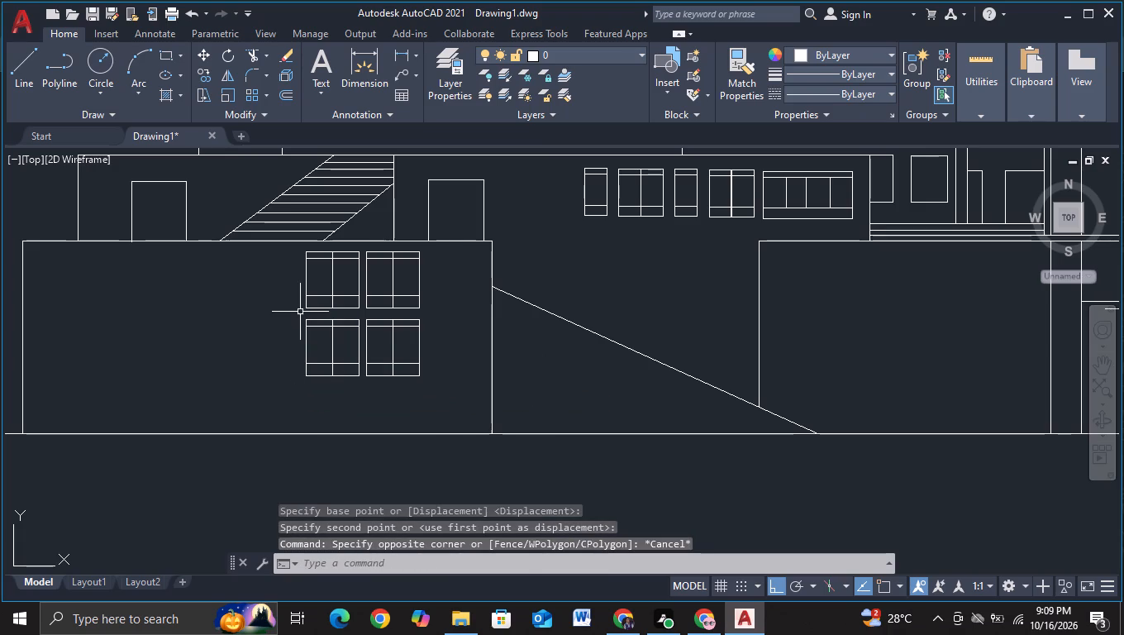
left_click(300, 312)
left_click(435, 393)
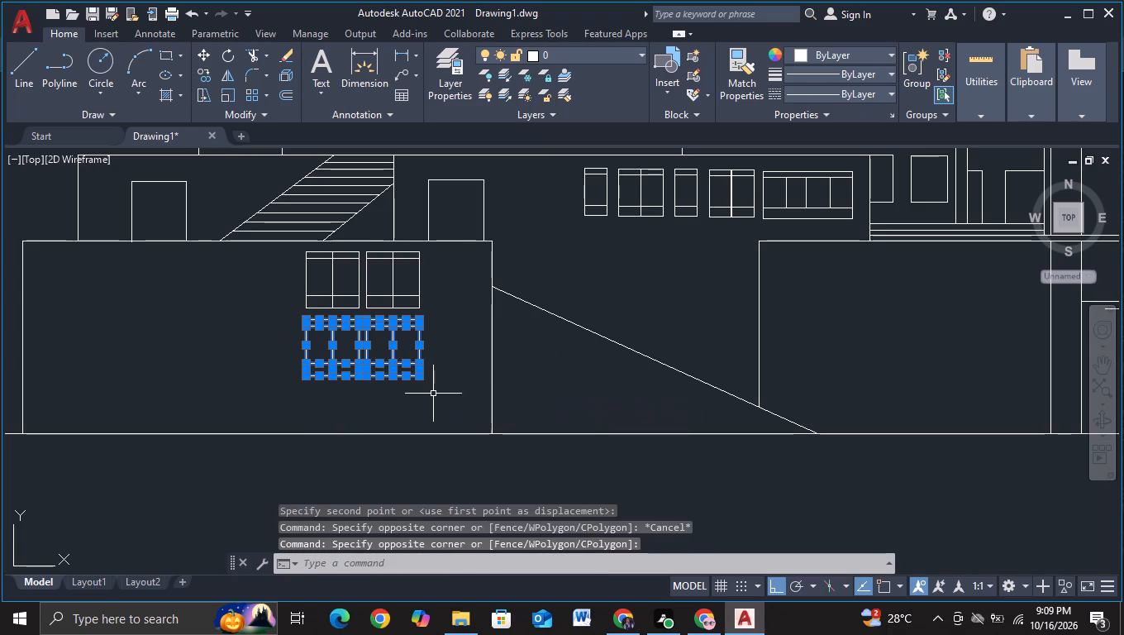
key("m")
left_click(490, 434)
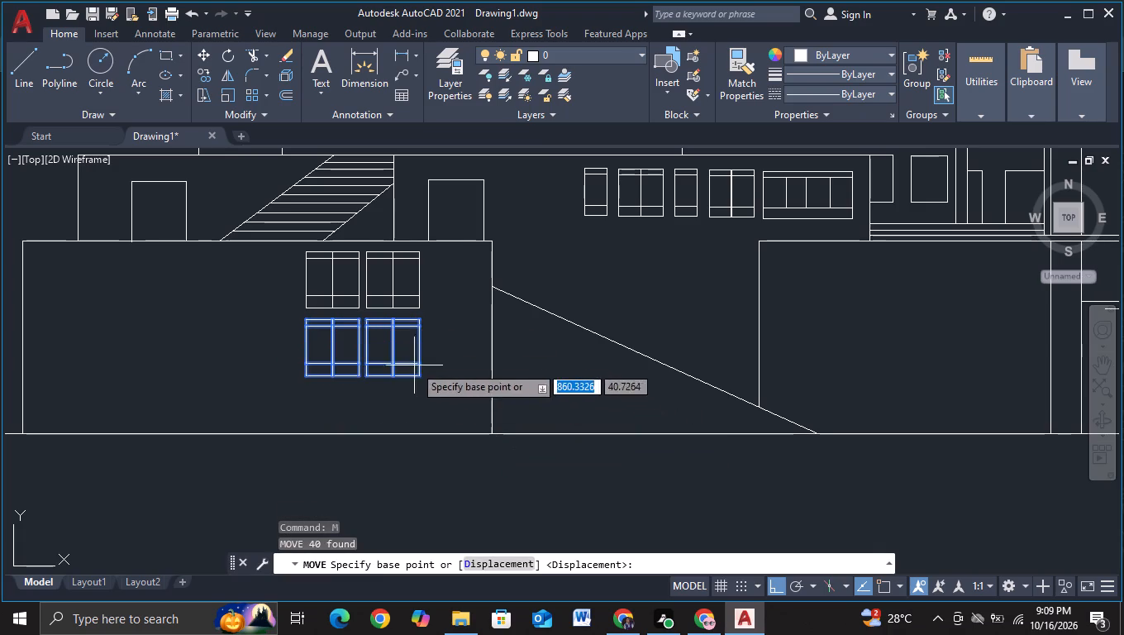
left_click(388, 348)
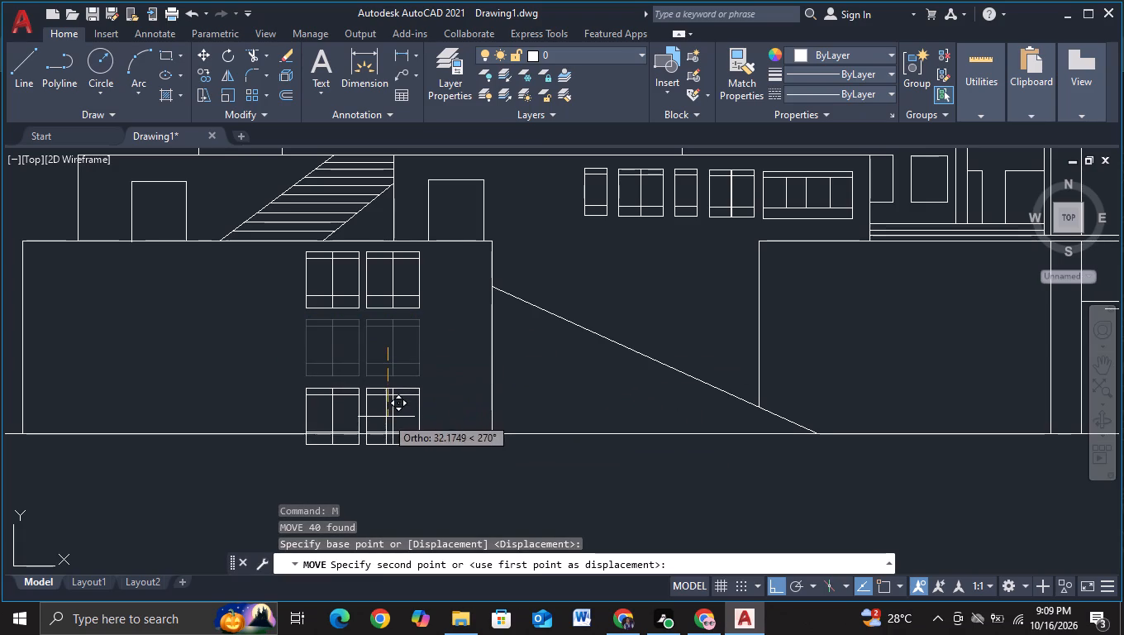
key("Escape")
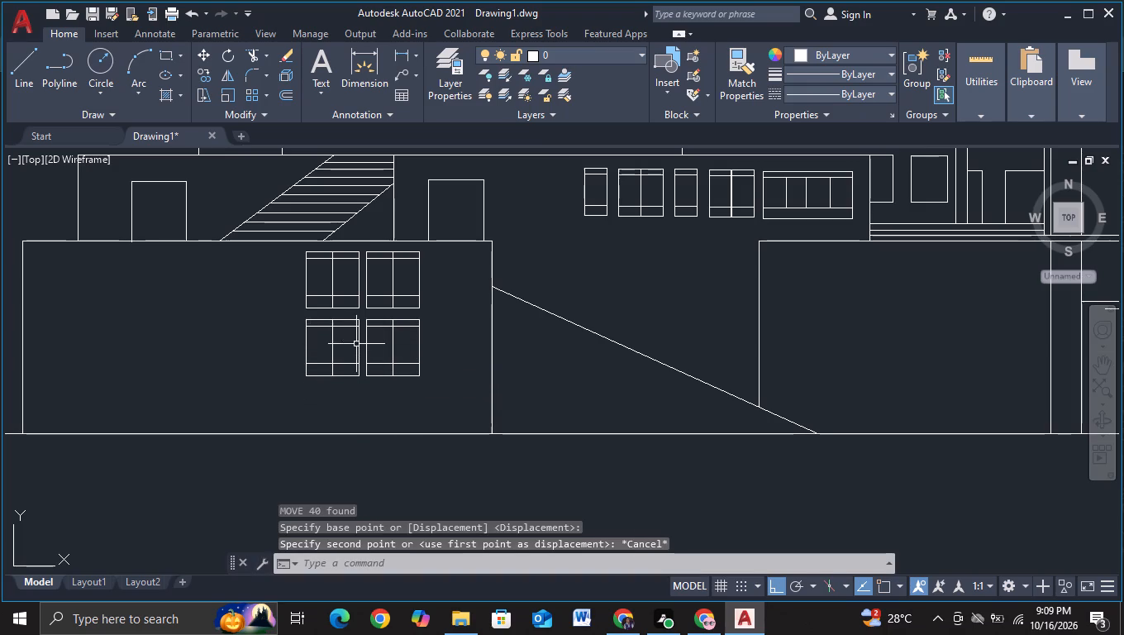
Copy the lower pair of base block windows about 30 units straight down to form a third row overlapping the ground line.
left_click(296, 313)
left_click(448, 397)
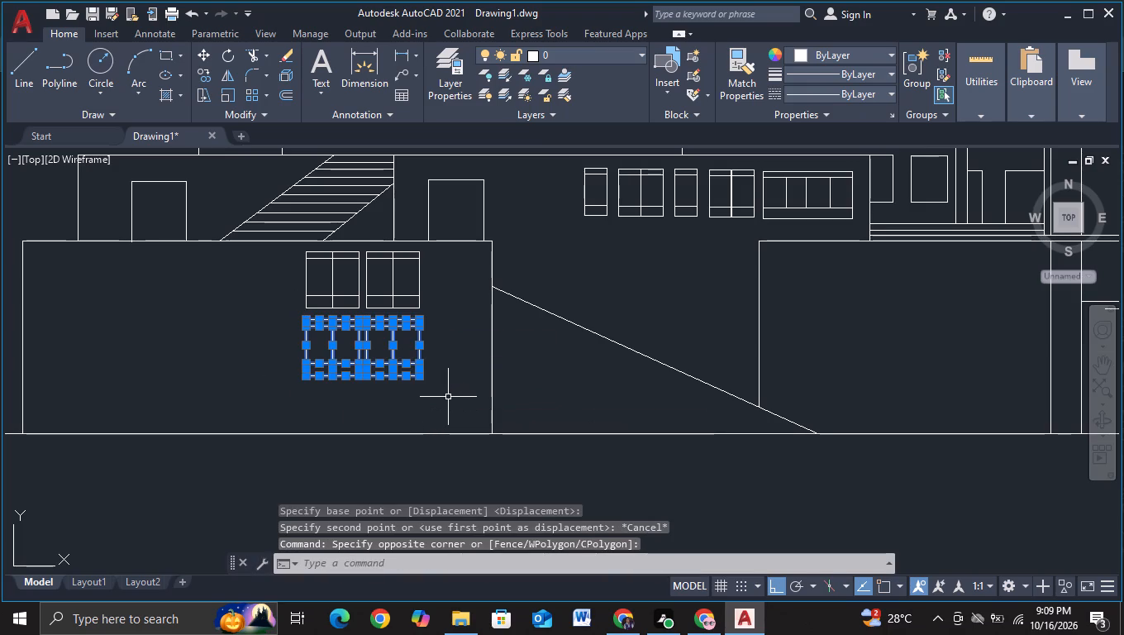
key("c")
left_click(482, 443)
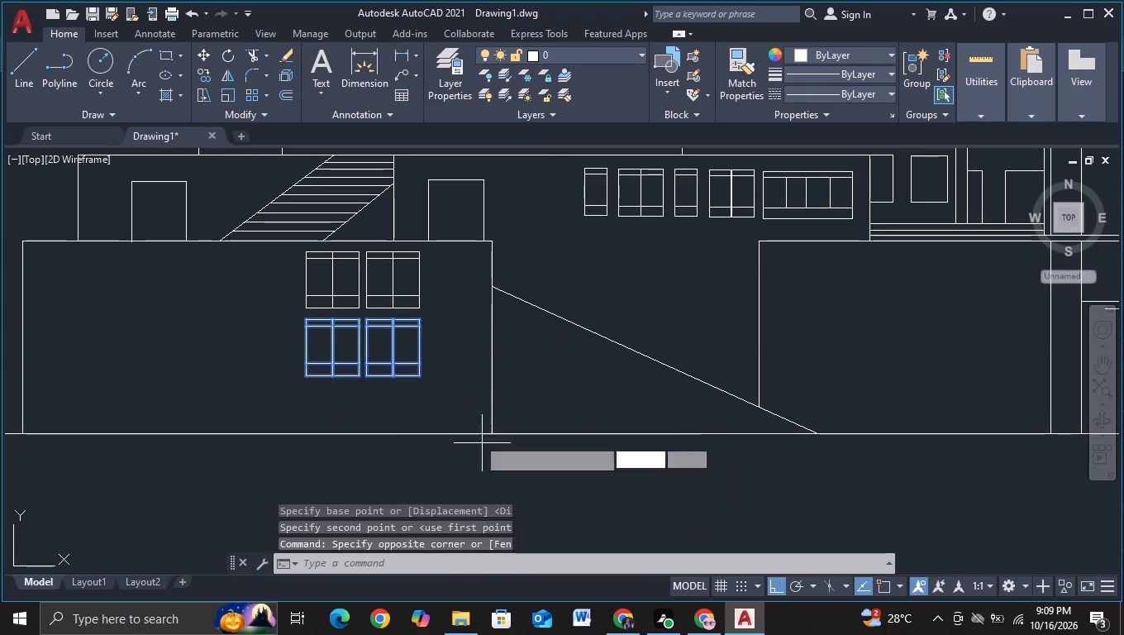
left_click(390, 351)
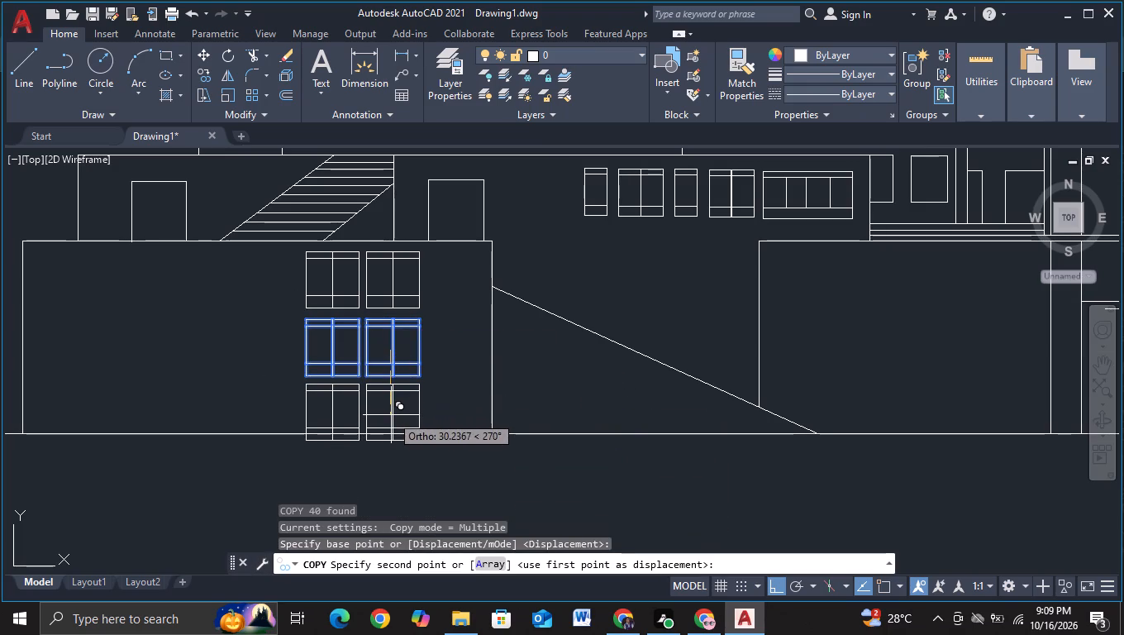
left_click(391, 414)
key("Escape")
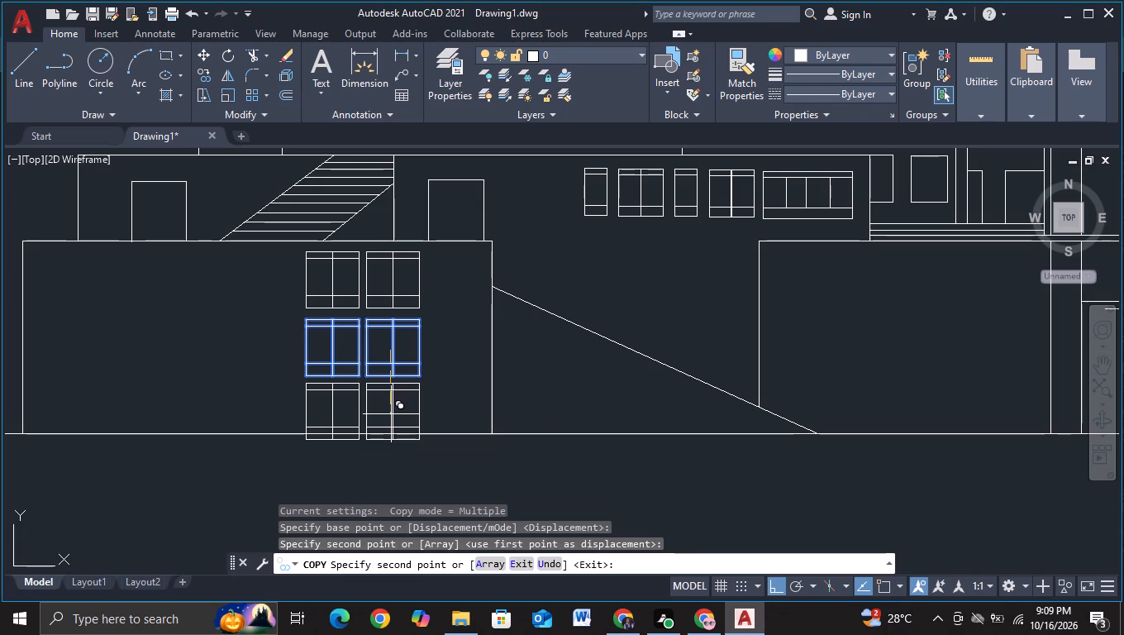
Trim away the parts of the third-row windows that extend below the ground line.
left_click(249, 57)
scroll(373, 448, "up", 2)
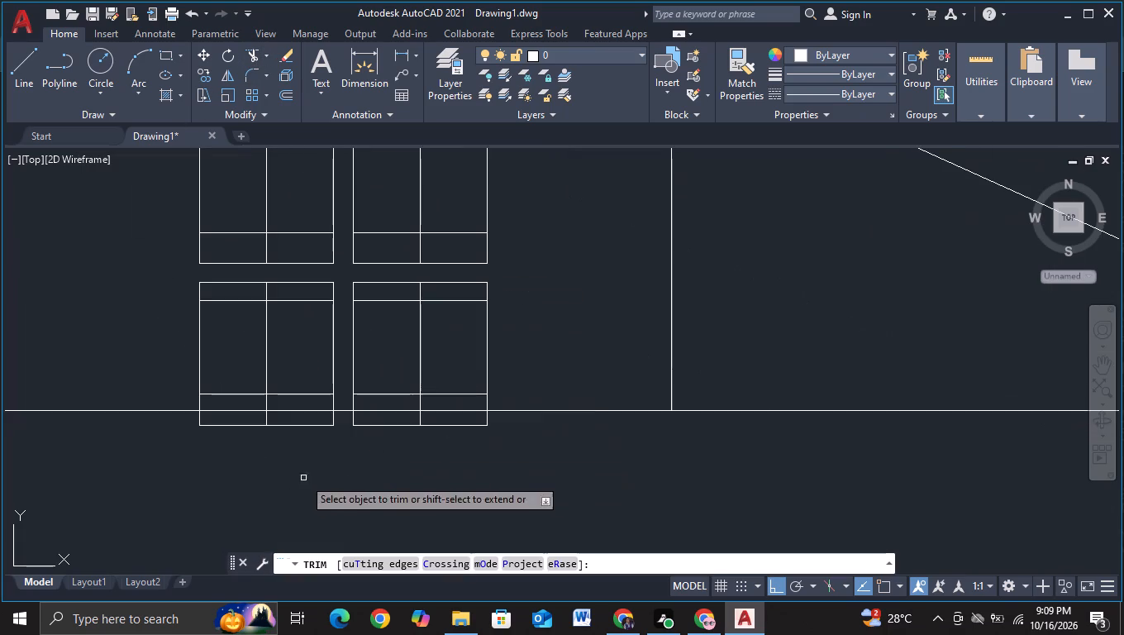
left_click_drag(189, 419, 297, 425)
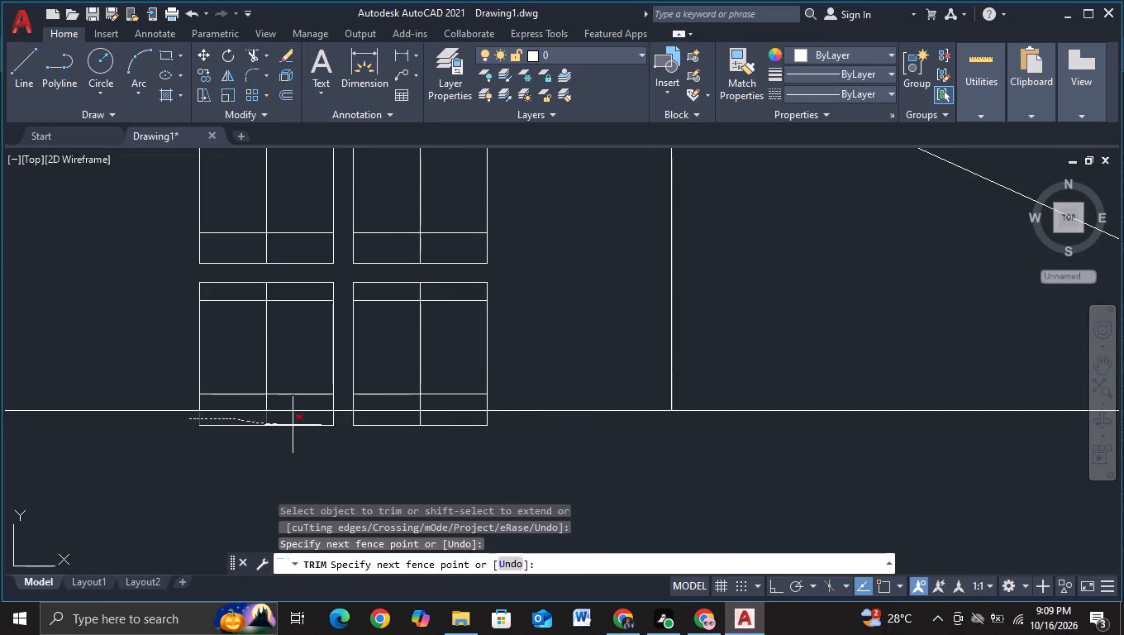
left_click_drag(297, 425, 501, 423)
left_click_drag(501, 423, 337, 444)
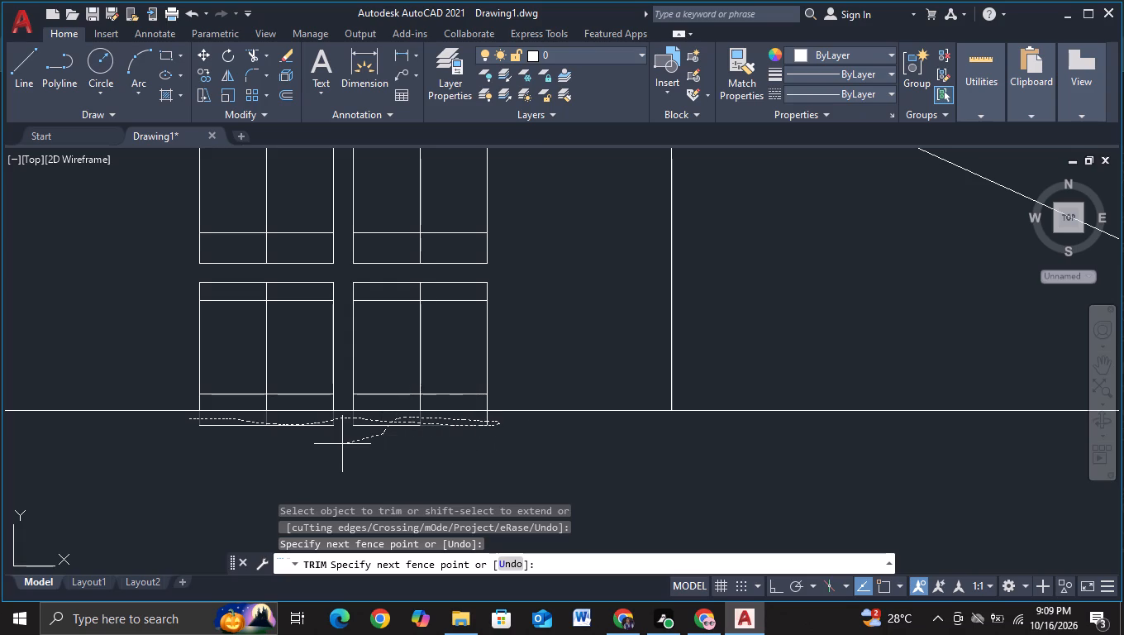
left_click_drag(337, 444, 248, 440)
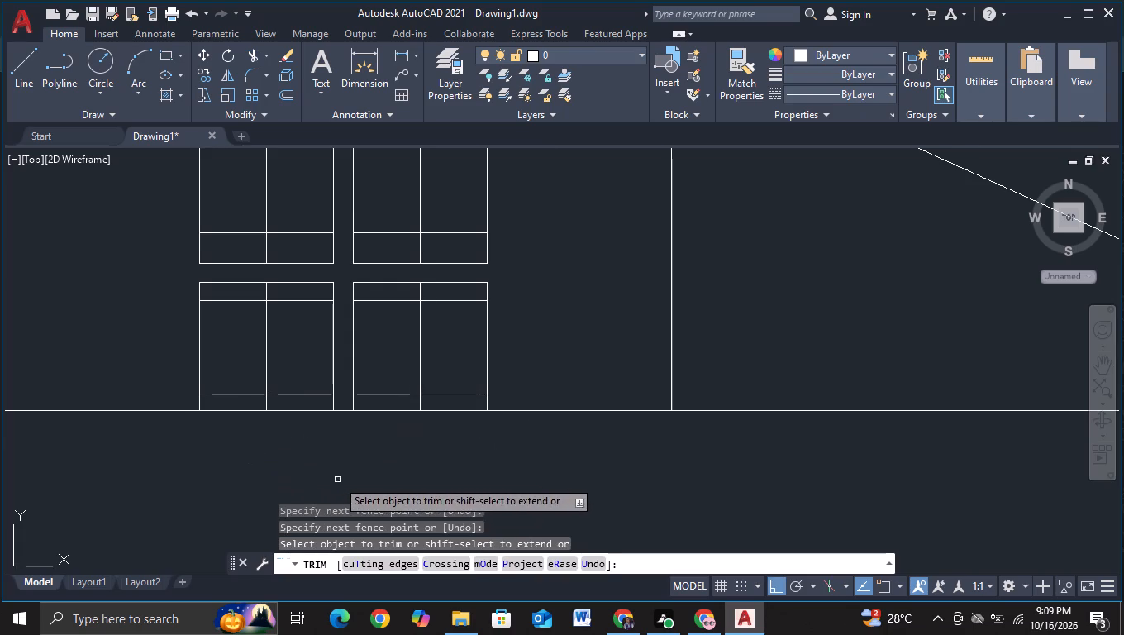
scroll(337, 480, "down", 2)
key("Escape")
Draw two horizontal lines leftward past the base block's left edge, from the third-row window's top corner and the second-row window's bottom corner.
scroll(415, 489, "down", 1)
middle_click_drag(416, 478, 397, 434)
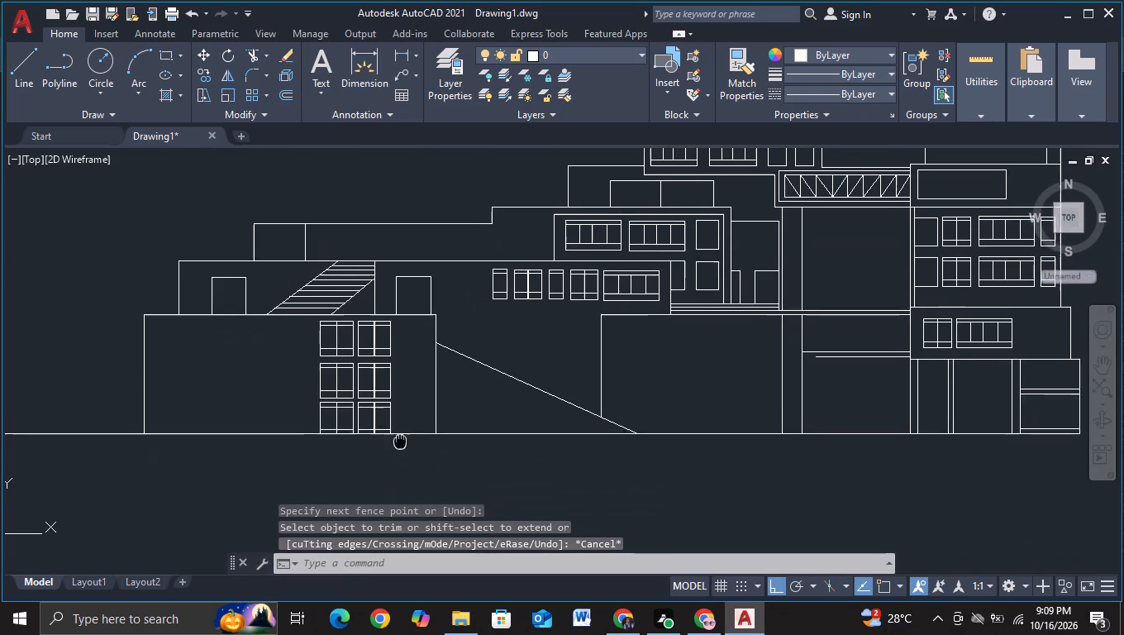
middle_click_drag(397, 434, 393, 429)
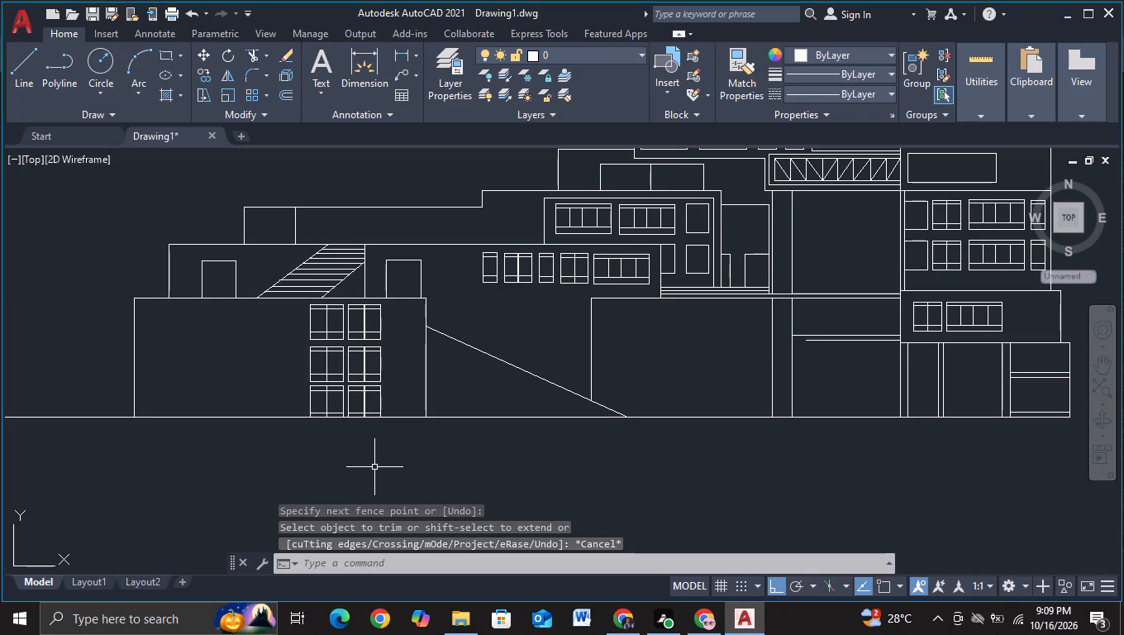
left_click(26, 93)
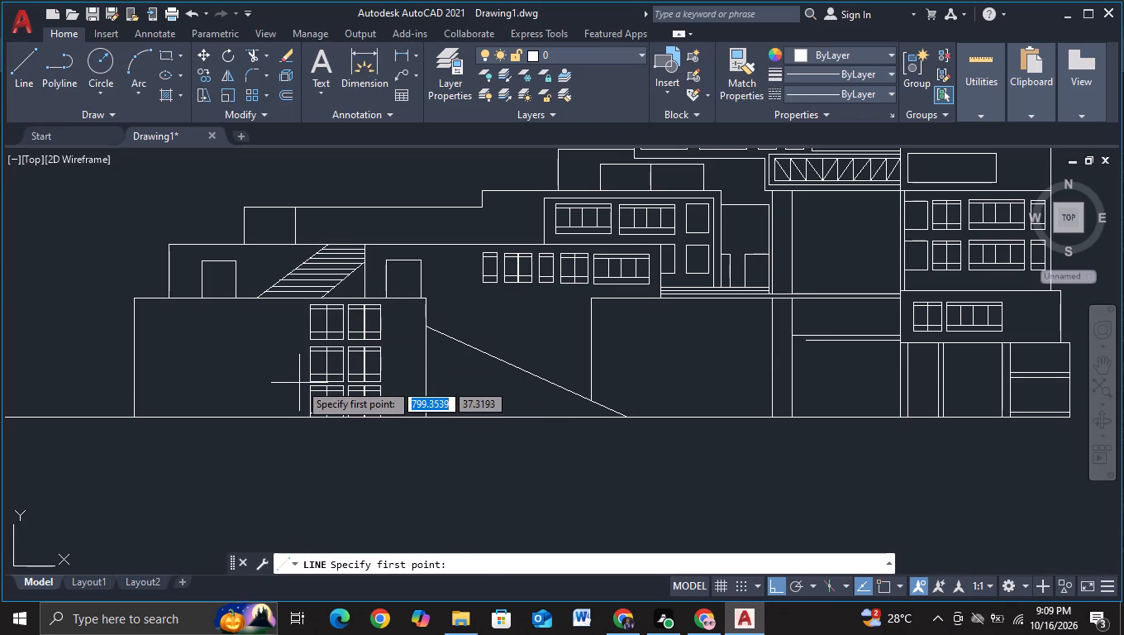
key("F3")
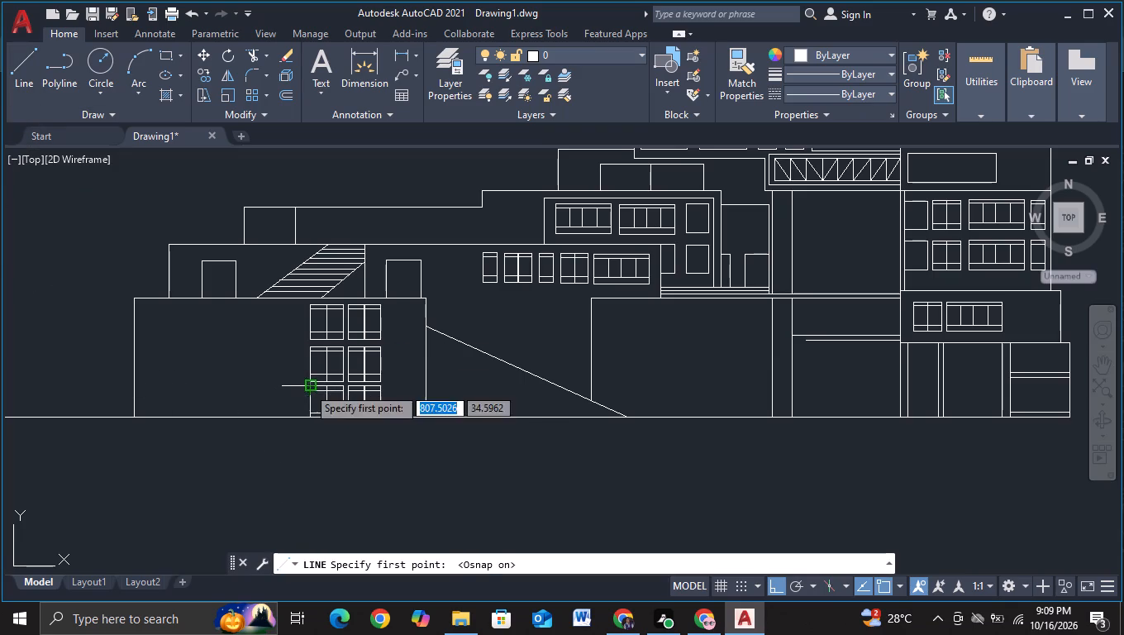
left_click(307, 387)
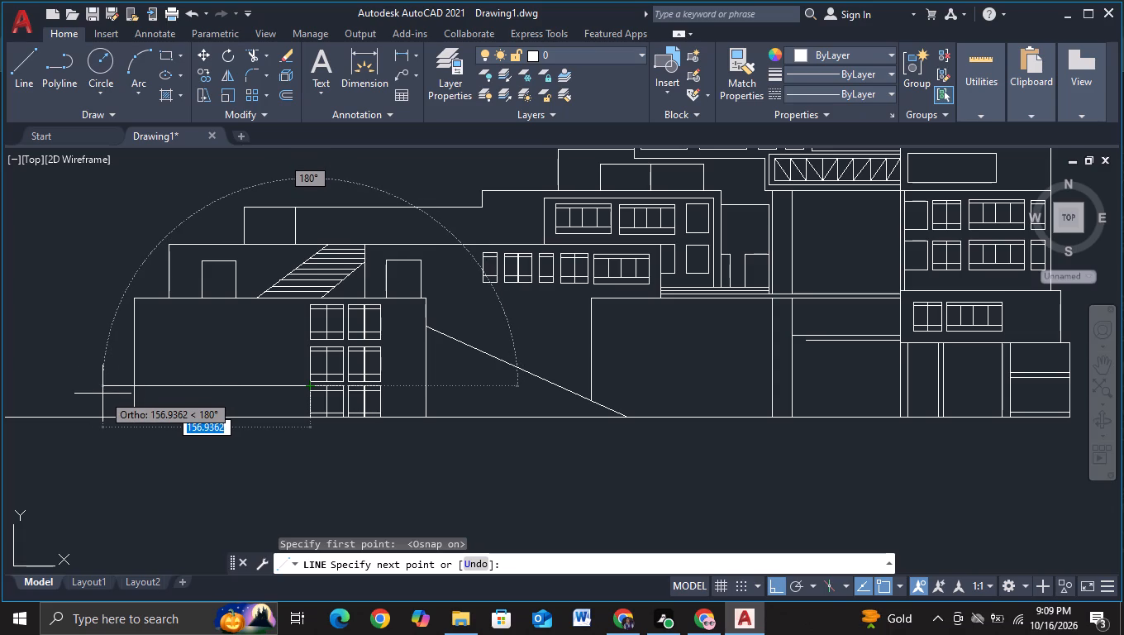
left_click(102, 394)
key("Escape")
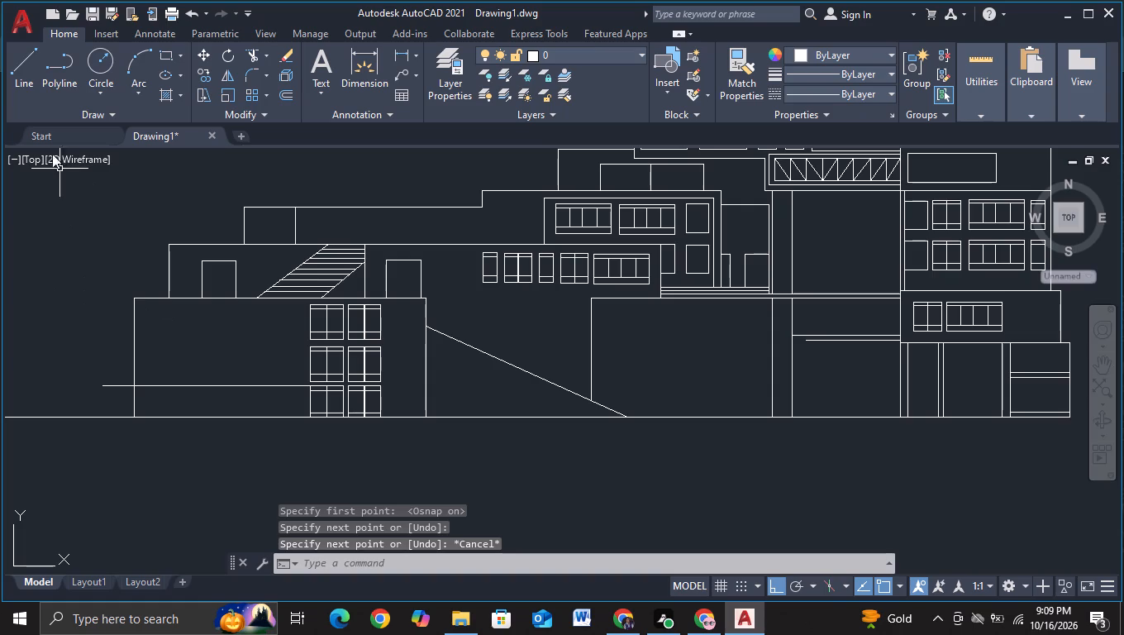
left_click(26, 91)
left_click(312, 383)
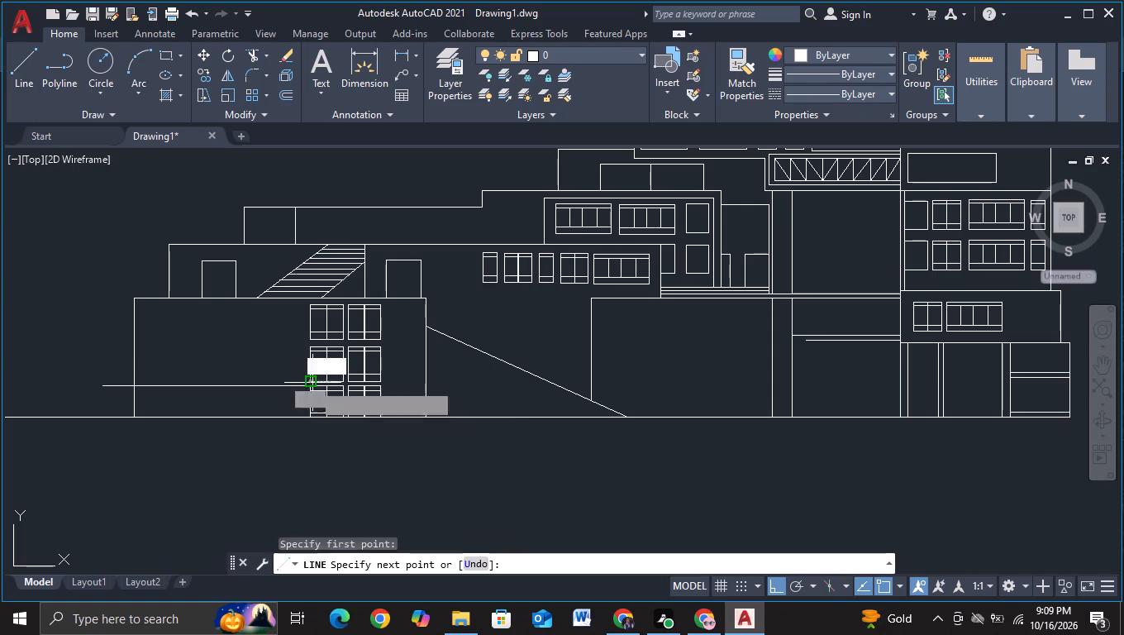
left_click(55, 377)
key("Escape")
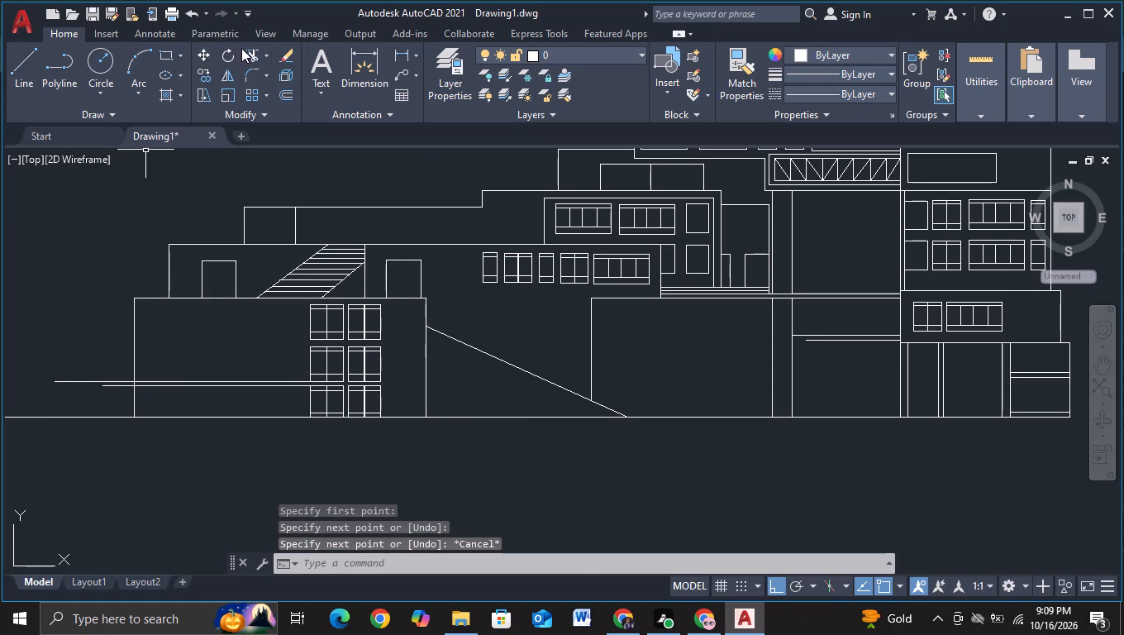
Trim off the parts of the two horizontal lines that overhang the base block's left edge.
left_click(247, 52)
left_click_drag(123, 399, 118, 349)
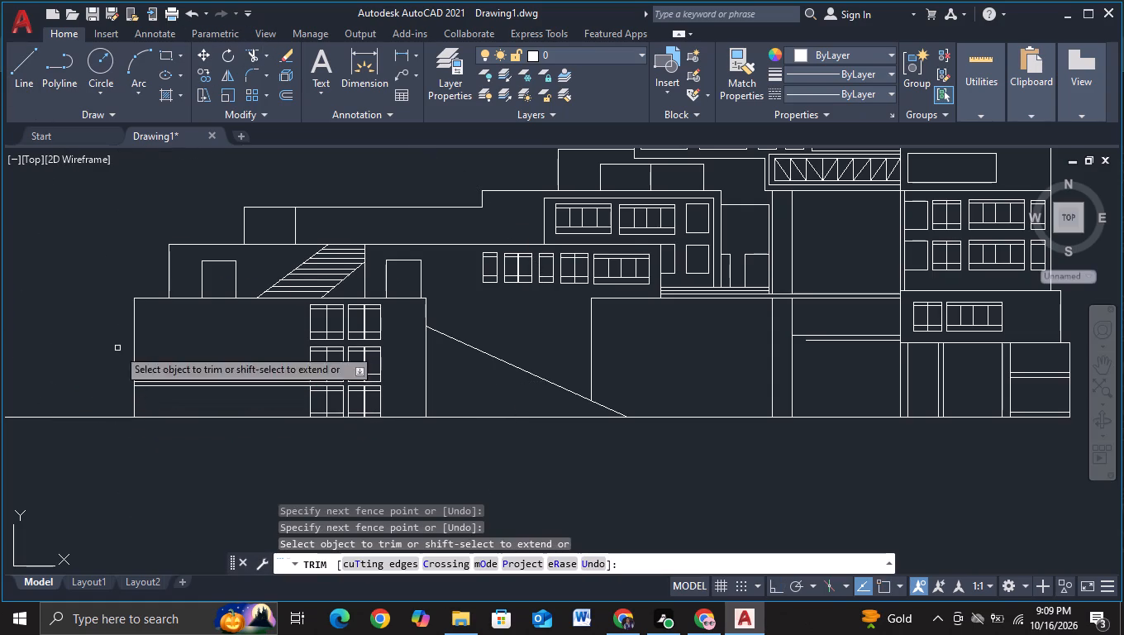
Draw a vertical line just left of the third-row windows, from between the two horizontal lines down past the ground line.
scroll(284, 407, "up", 2)
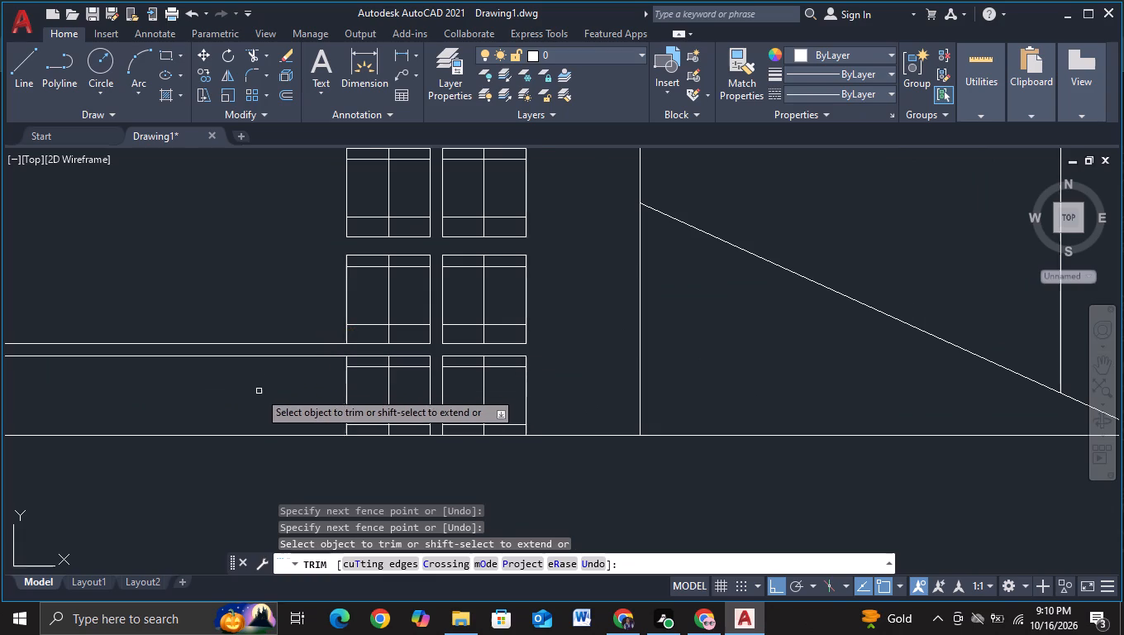
left_click(17, 79)
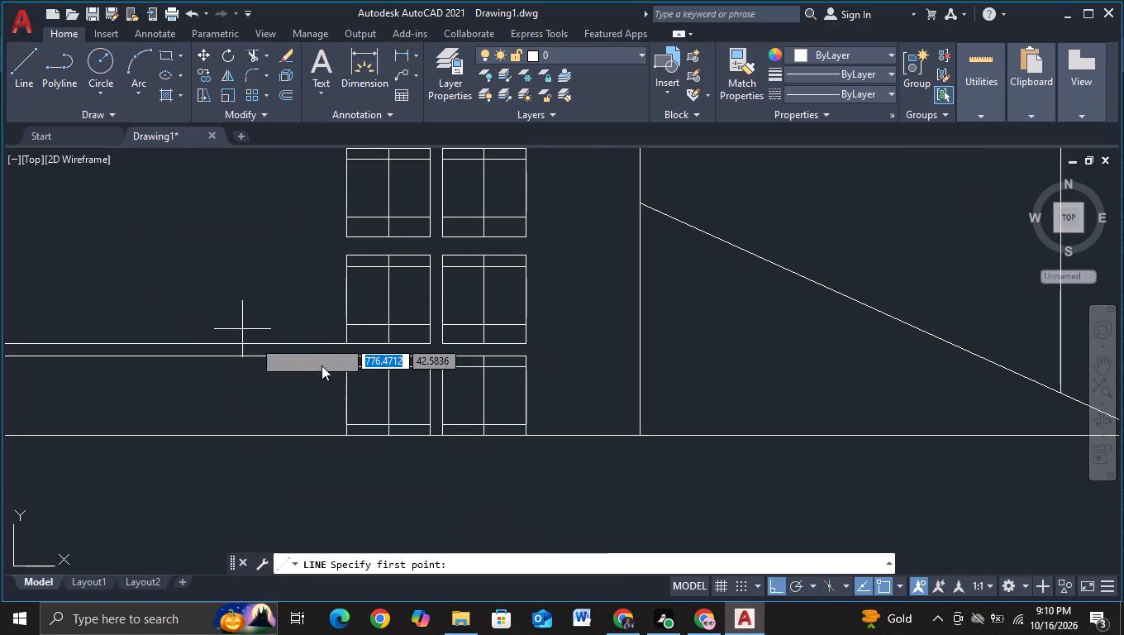
scroll(315, 366, "up", 1)
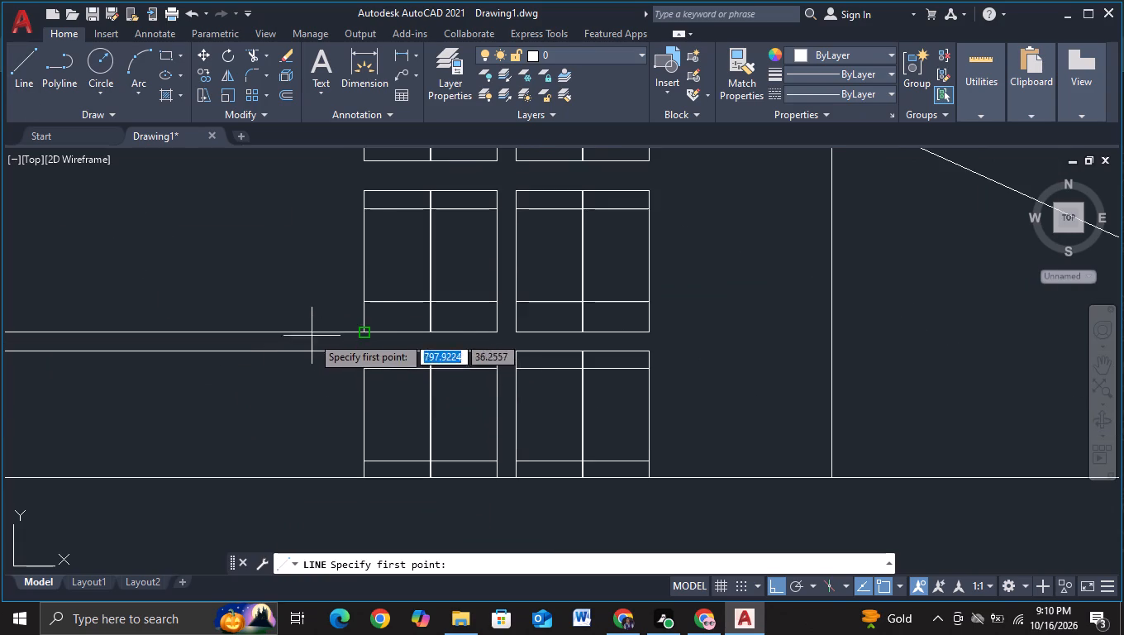
key("F3")
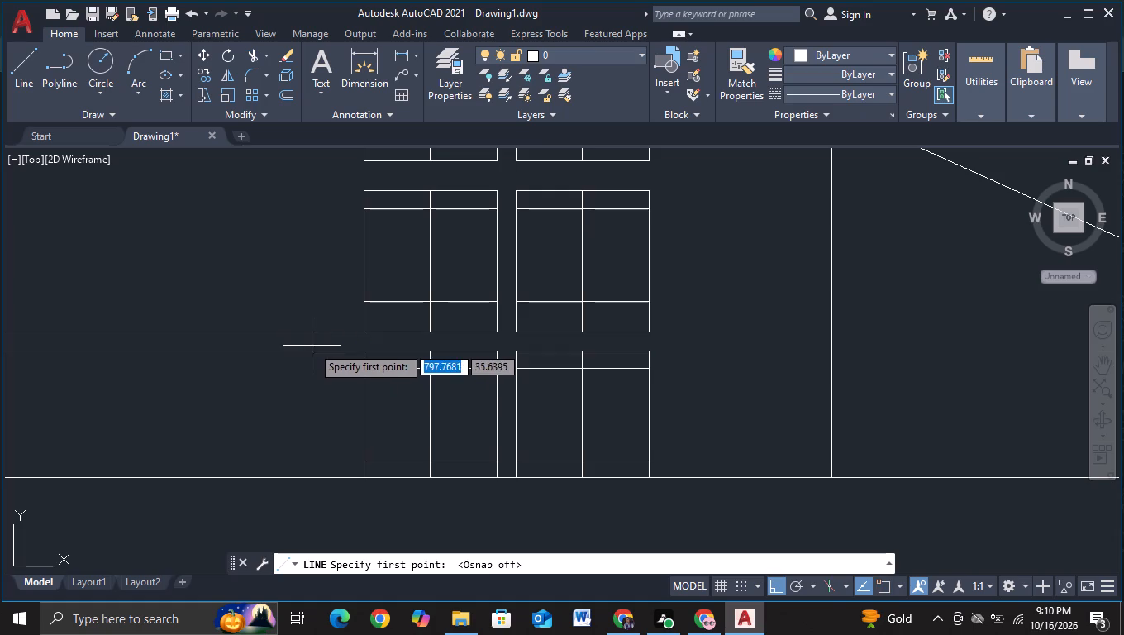
left_click(312, 346)
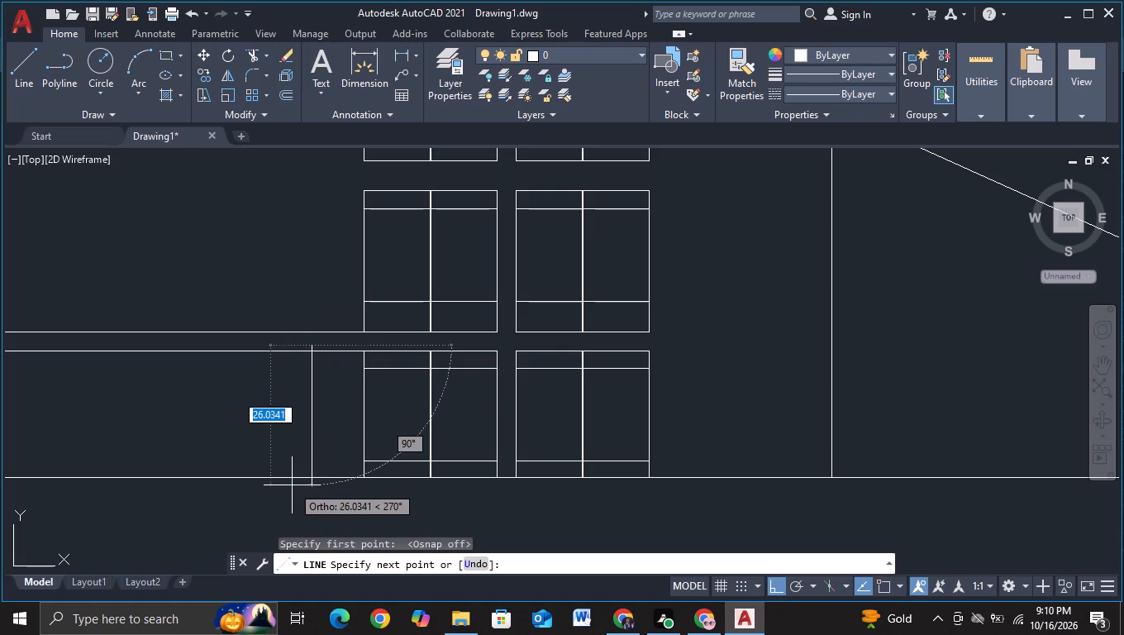
key("Escape")
left_click(32, 80)
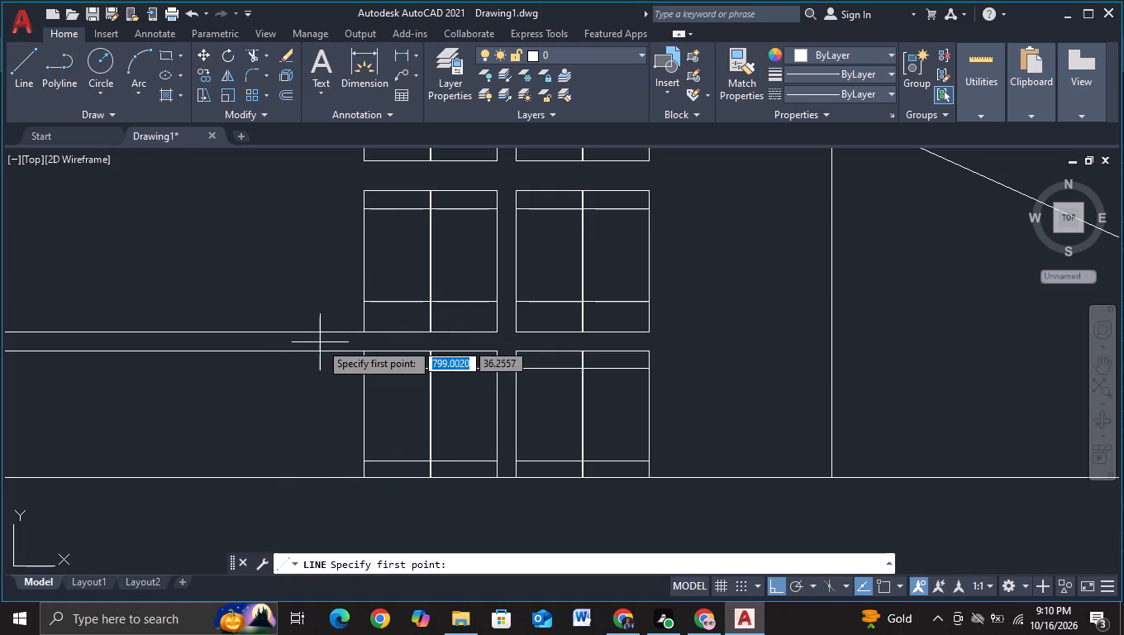
left_click(323, 344)
left_click(327, 504)
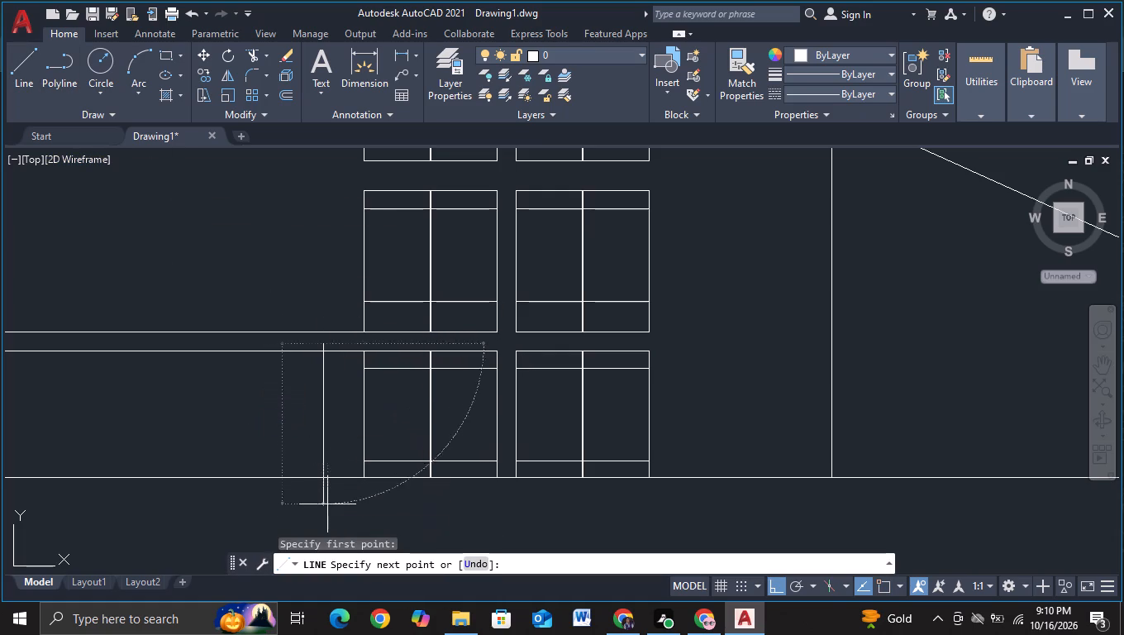
key("Escape")
Trim the vertical line's ends and the lower horizontal line's stretch toward the window to form a clean rectangular opening on the ground line.
left_click(245, 54)
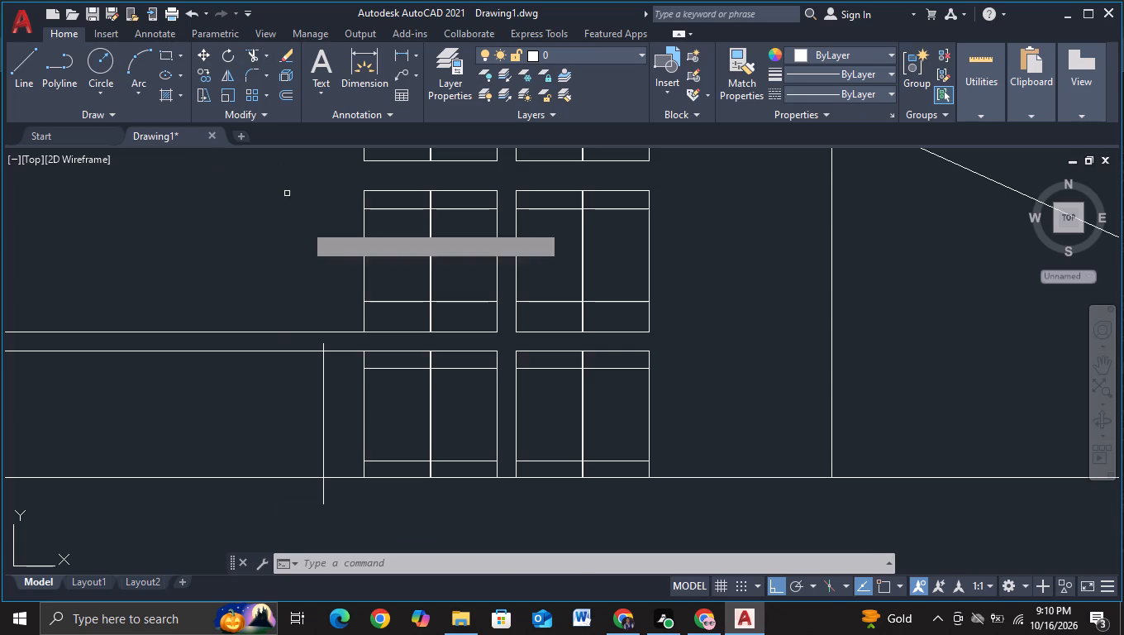
left_click(322, 345)
left_click(331, 351)
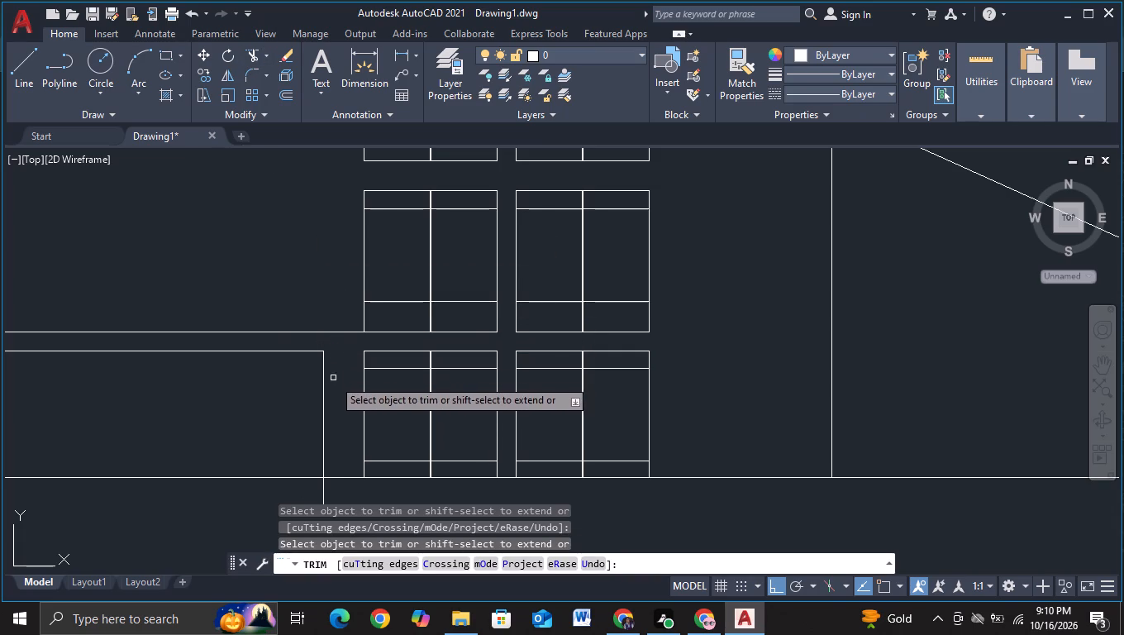
left_click(324, 495)
Draw a vertical line from the bottom-left corner of the door above the base block's right part down past the ground line.
key("F3")
scroll(324, 495, "down", 2)
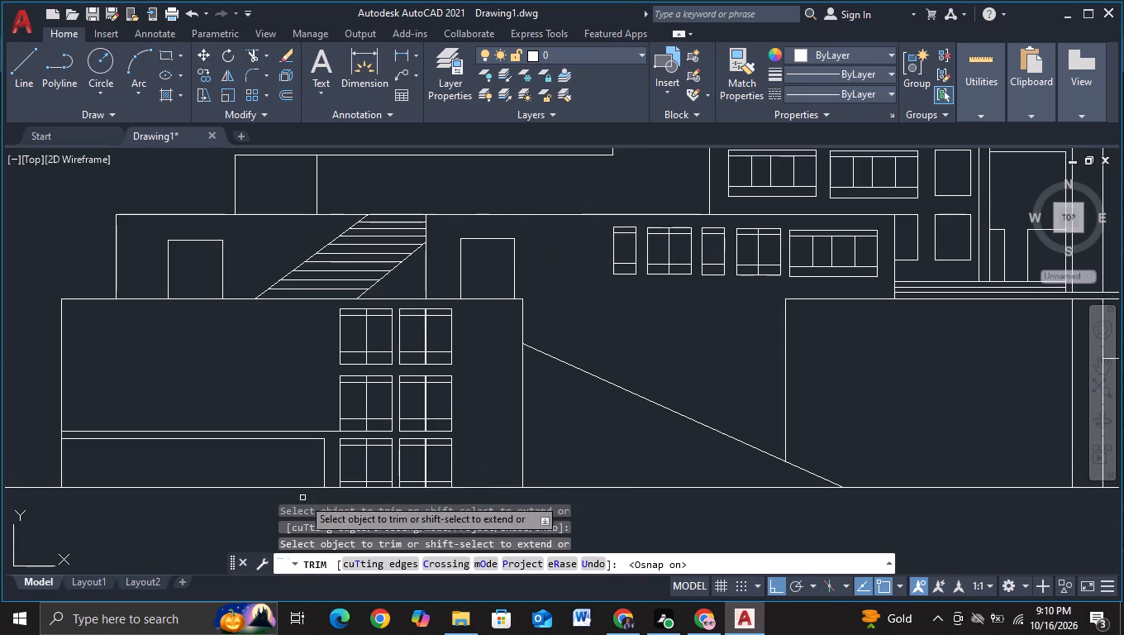
middle_click_drag(240, 499, 269, 341)
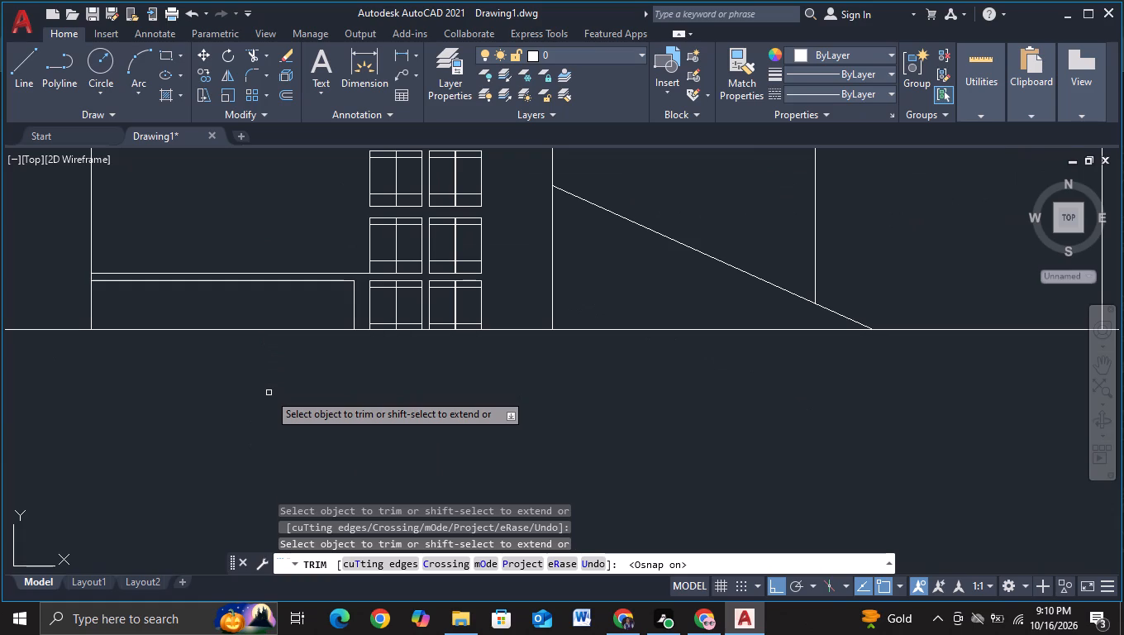
middle_click_drag(273, 394, 214, 475)
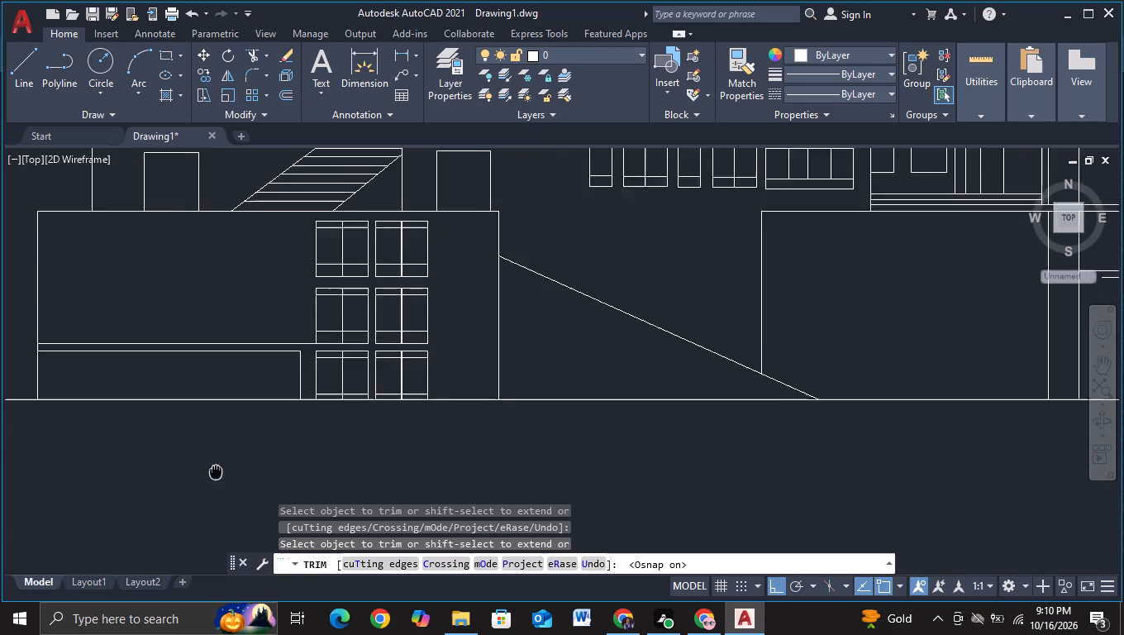
middle_click_drag(214, 475, 214, 476)
left_click(29, 79)
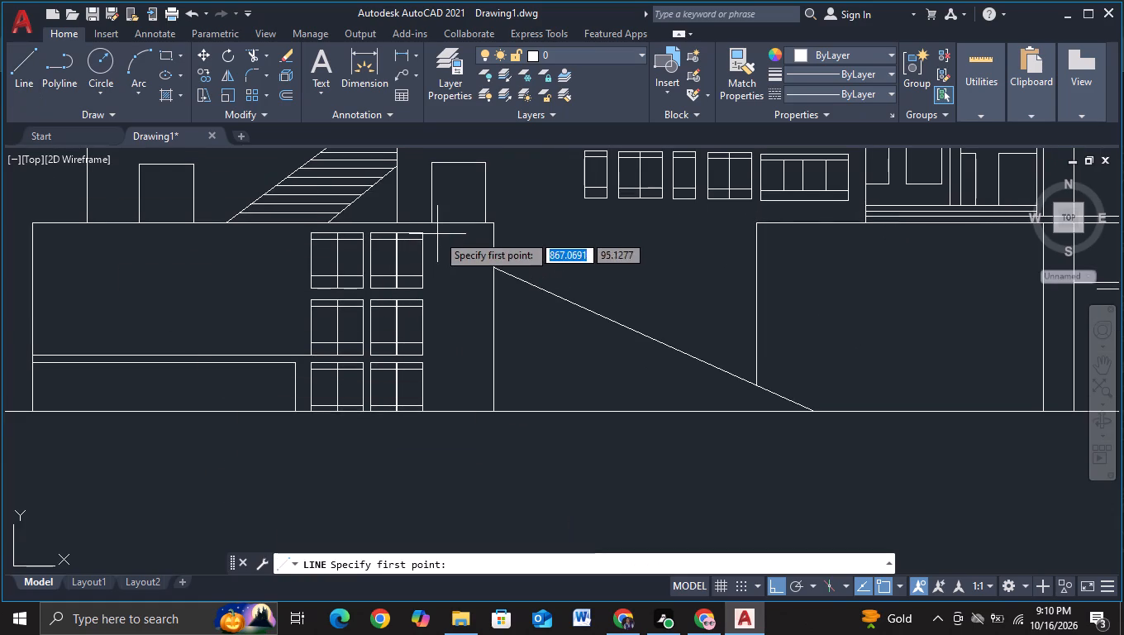
left_click(435, 226)
left_click(422, 550)
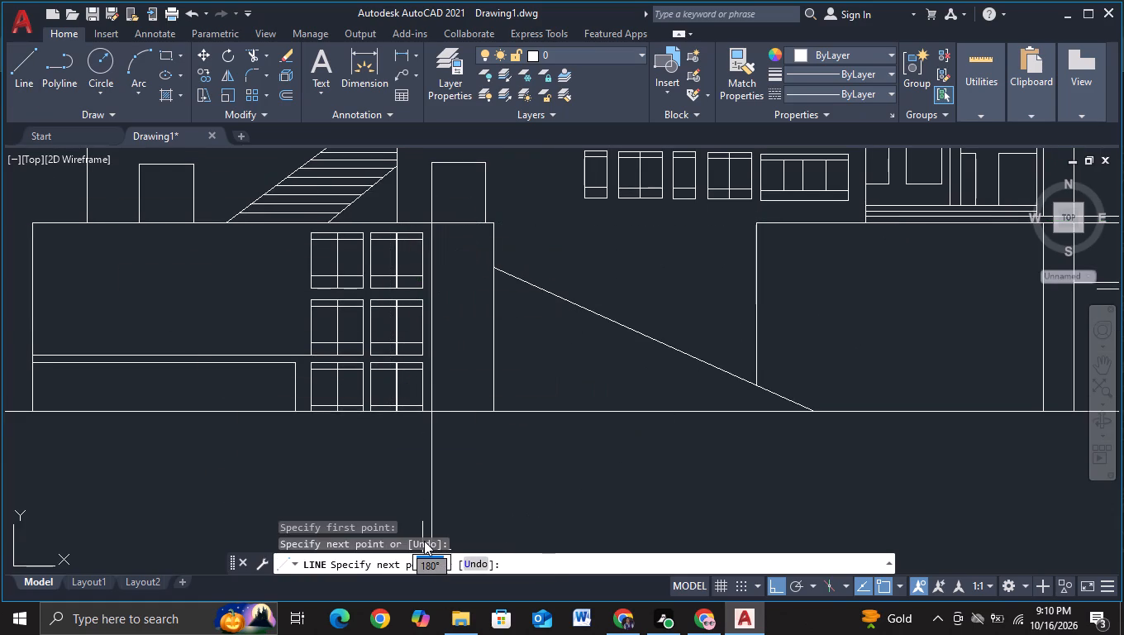
middle_click_drag(423, 509, 381, 378)
key("Escape")
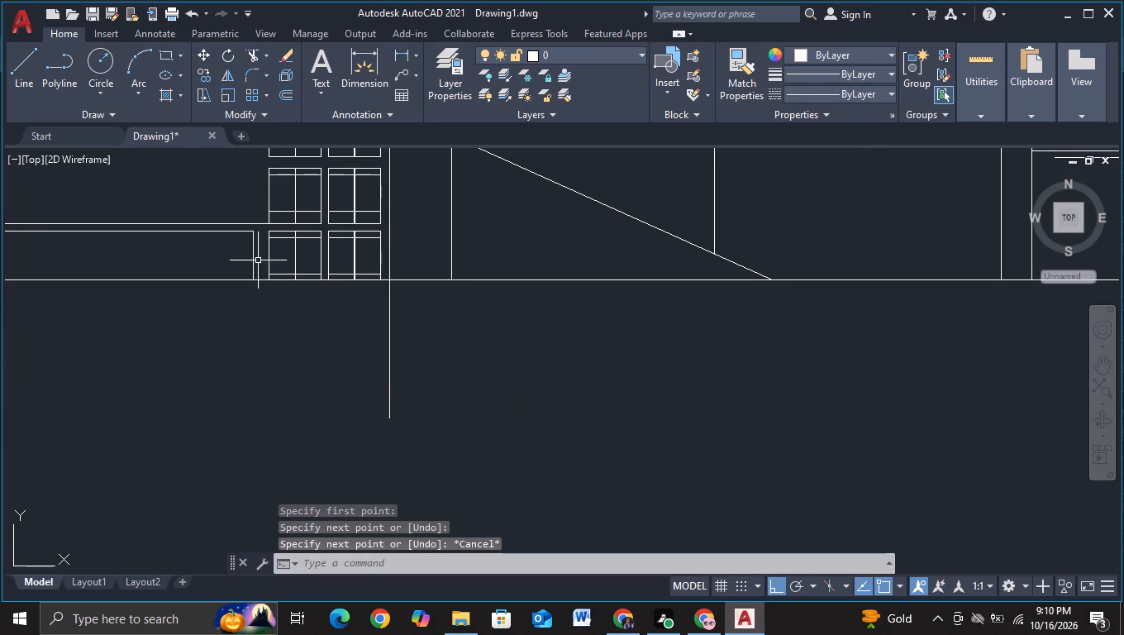
Trim off the part of the new vertical line that extends below the ground line.
left_click(251, 55)
left_click_drag(344, 362, 517, 375)
Examine the elevation from the base block and ramp across to the tower.
scroll(512, 380, "down", 2)
middle_click_drag(488, 402, 498, 454)
scroll(498, 454, "up", 1)
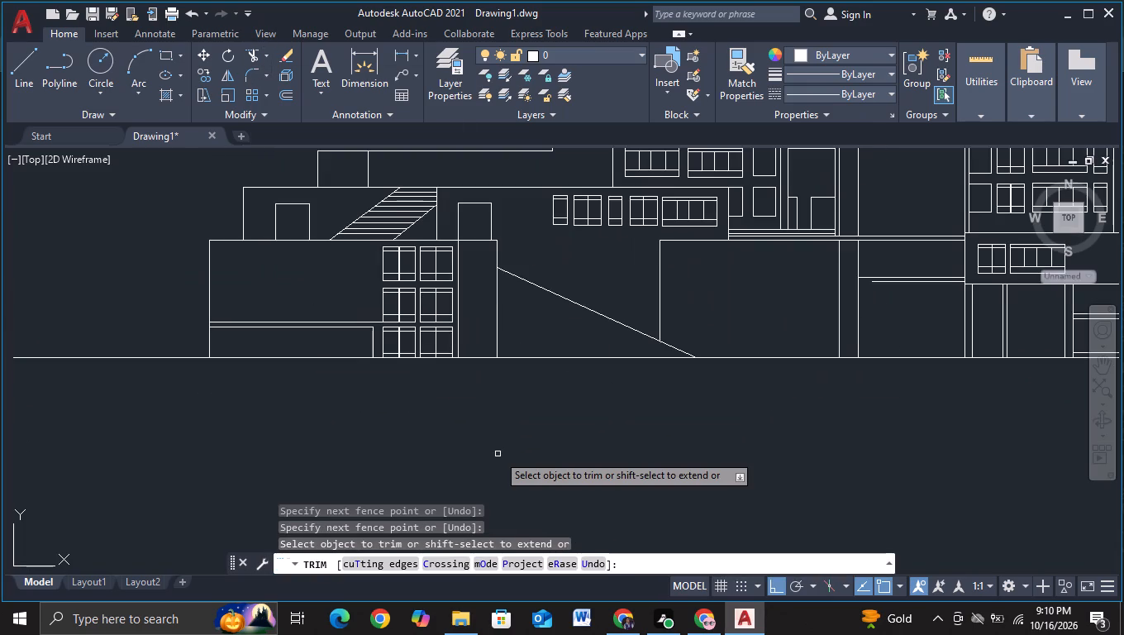
middle_click_drag(489, 448, 453, 452)
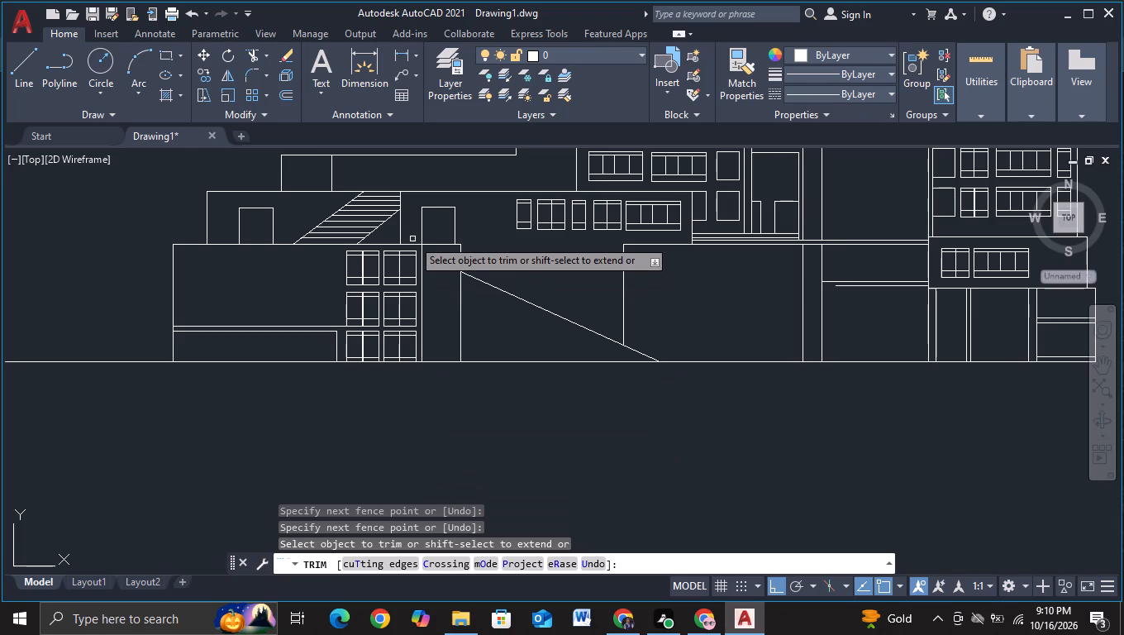
scroll(438, 265, "up", 1)
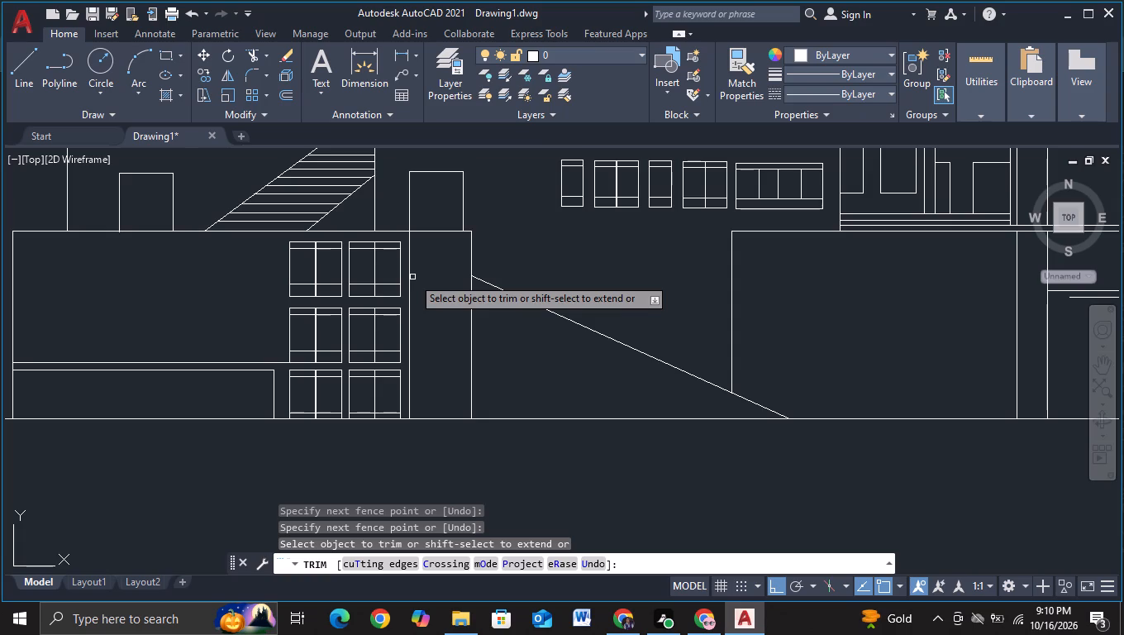
middle_click_drag(412, 277, 407, 329)
middle_click_drag(408, 327, 408, 353)
scroll(408, 353, "down", 1)
middle_click_drag(416, 356, 411, 314)
scroll(411, 317, "down", 1)
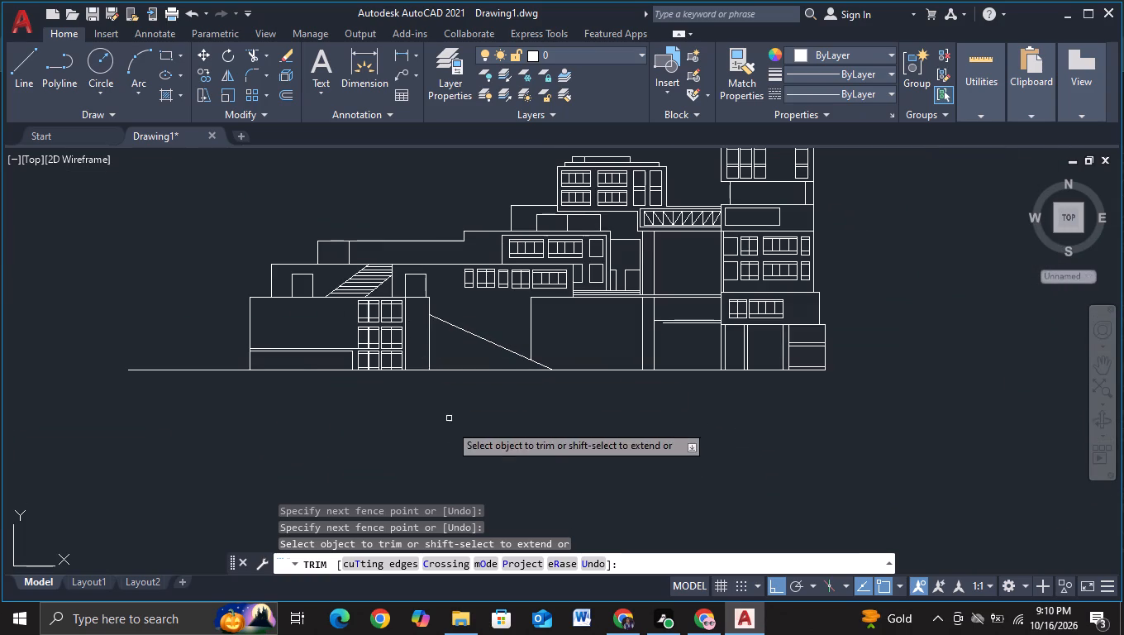
middle_click_drag(495, 410, 417, 423)
key("Escape")
middle_click_drag(413, 421, 412, 421)
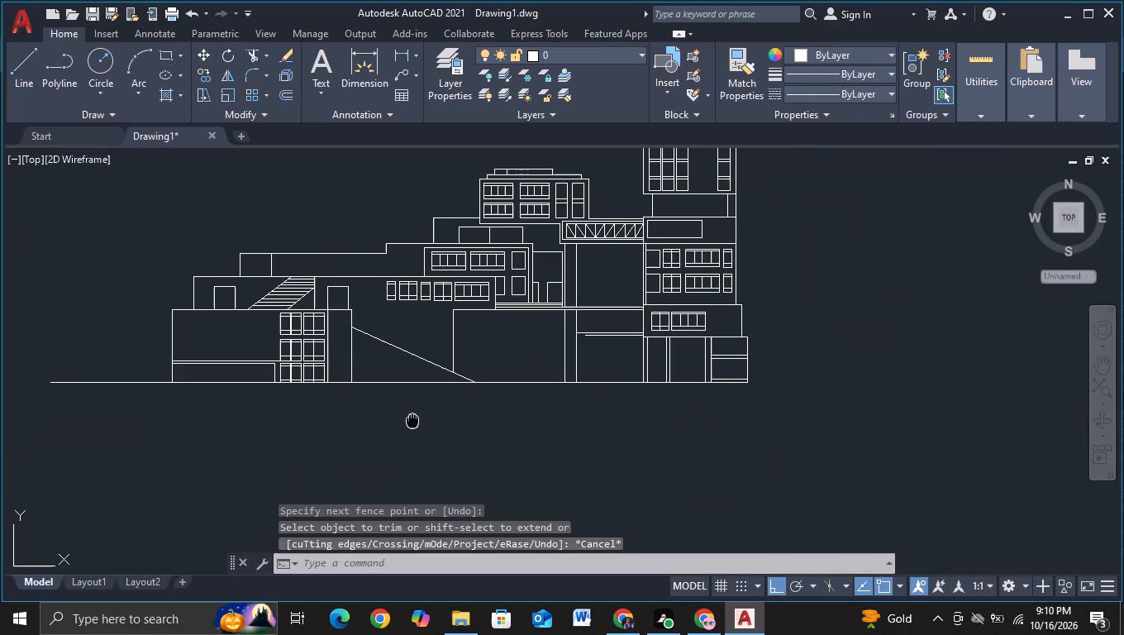
middle_click_drag(412, 421, 381, 419)
scroll(442, 435, "down", 1)
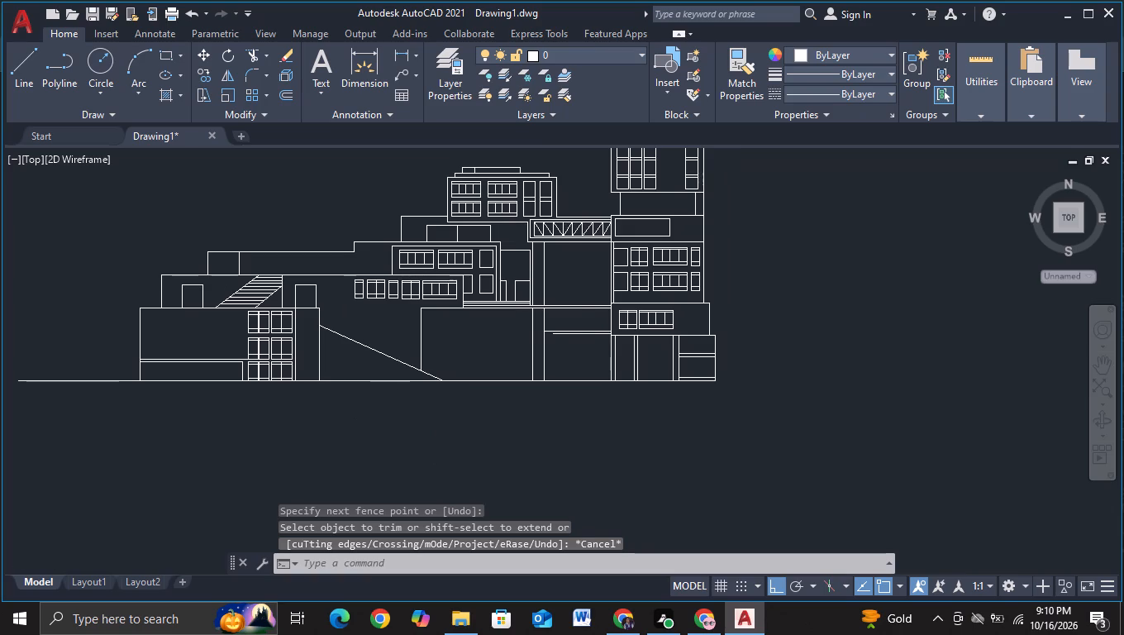
middle_click_drag(445, 439, 476, 418)
scroll(476, 418, "down", 1)
scroll(476, 418, "up", 2)
middle_click_drag(425, 423, 426, 423)
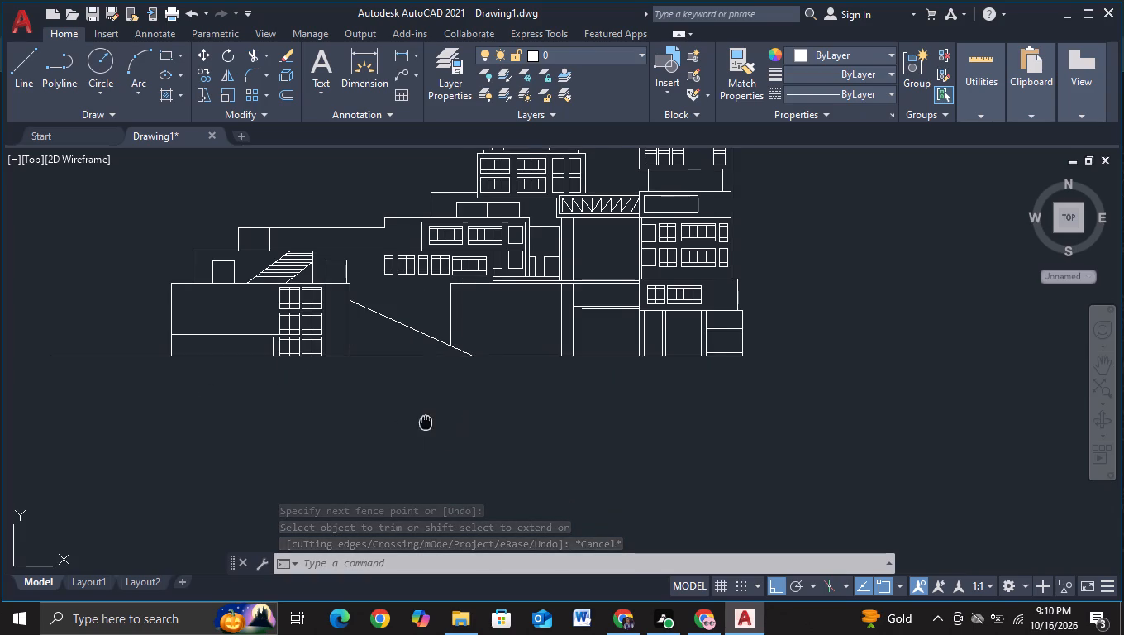
middle_click_drag(426, 423, 441, 431)
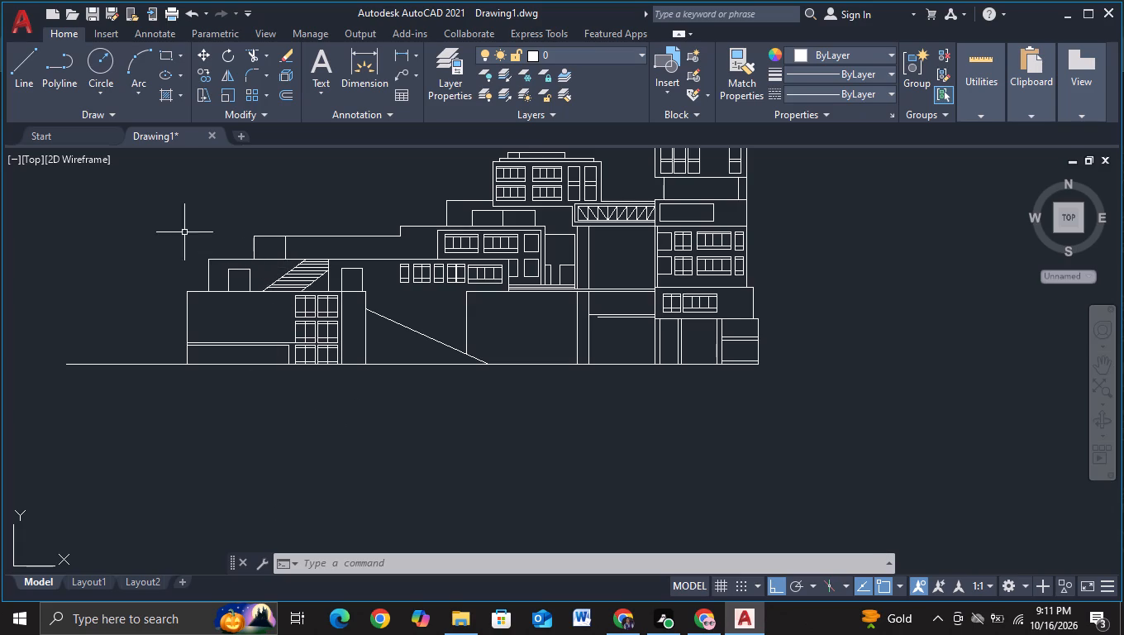
Draw a horizontal line about 183 units leftward from the short line's left end, crossing the block behind the ramp past its left edge.
left_click(10, 80)
scroll(605, 335, "up", 1)
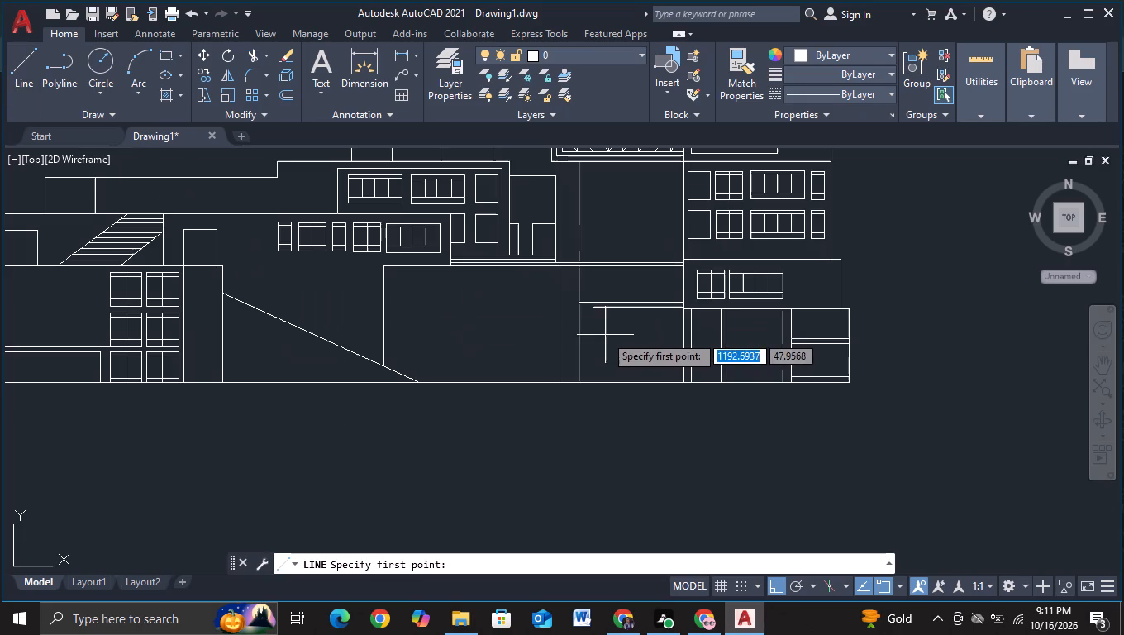
left_click(594, 307)
left_click(357, 308)
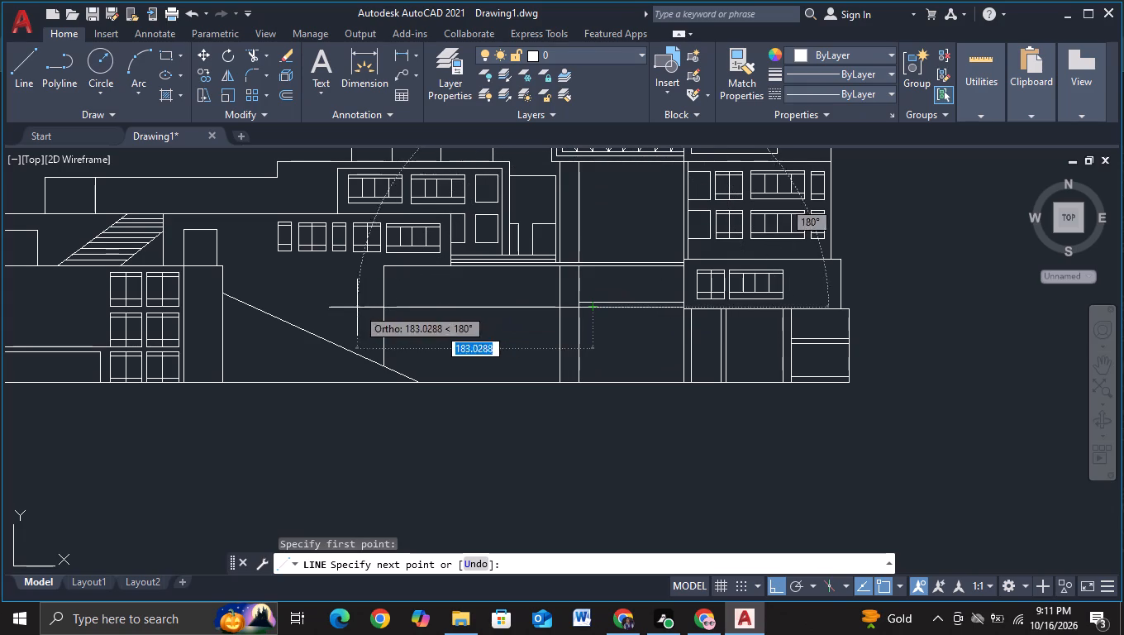
key("Escape")
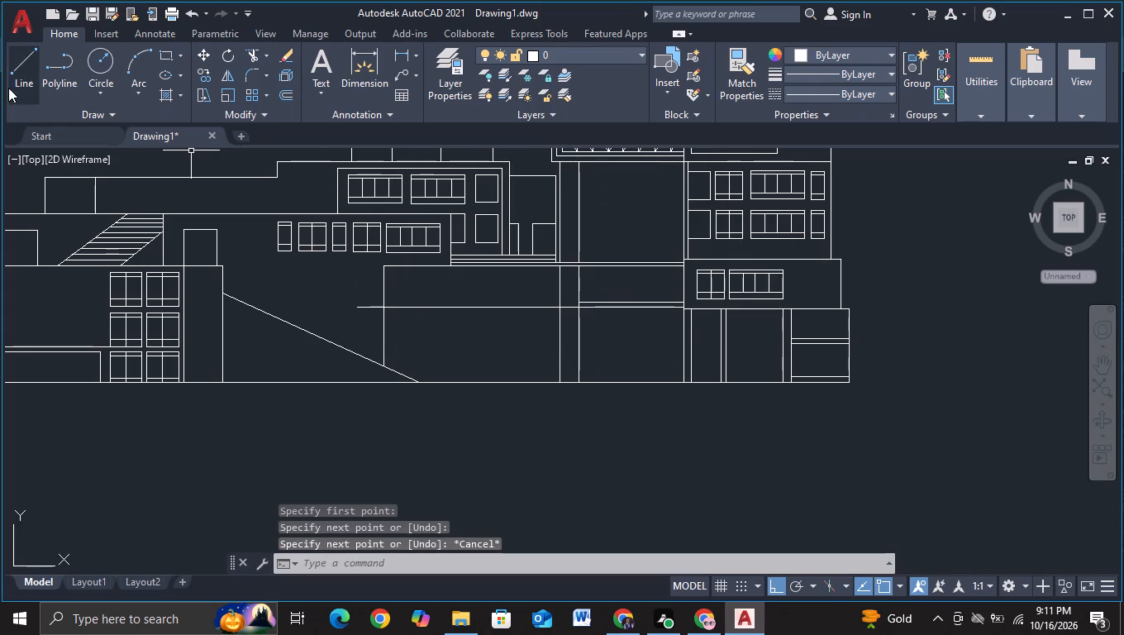
Draw a horizontal line leftward from the left end of the upper short line, crossing the block behind the ramp past its left edge.
left_click(16, 84)
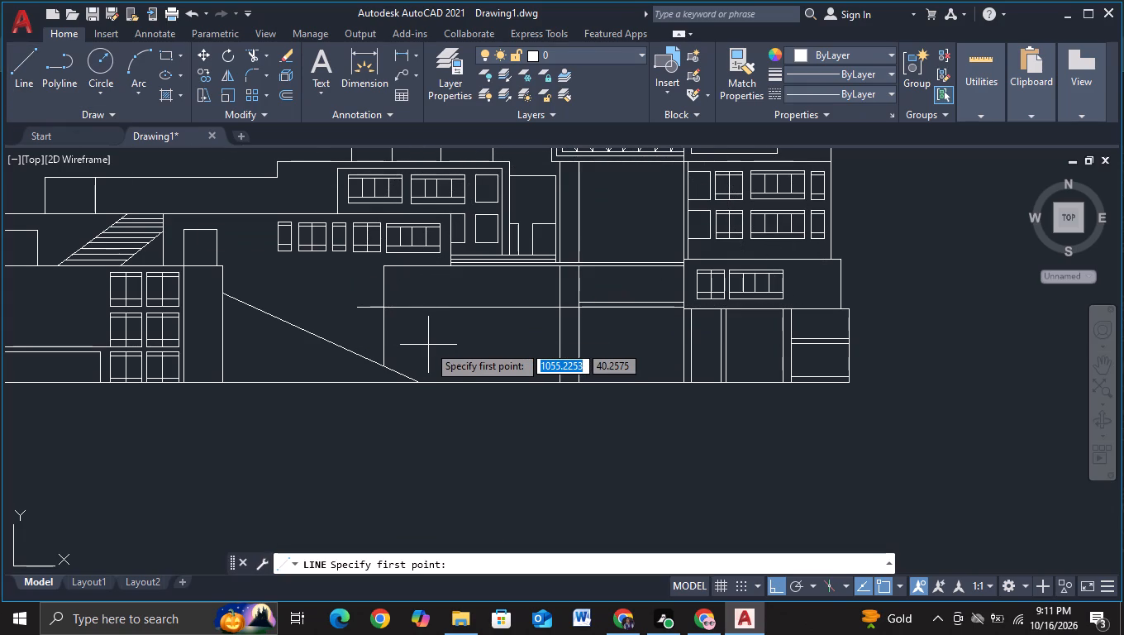
left_click(582, 302)
left_click(322, 298)
key("Escape")
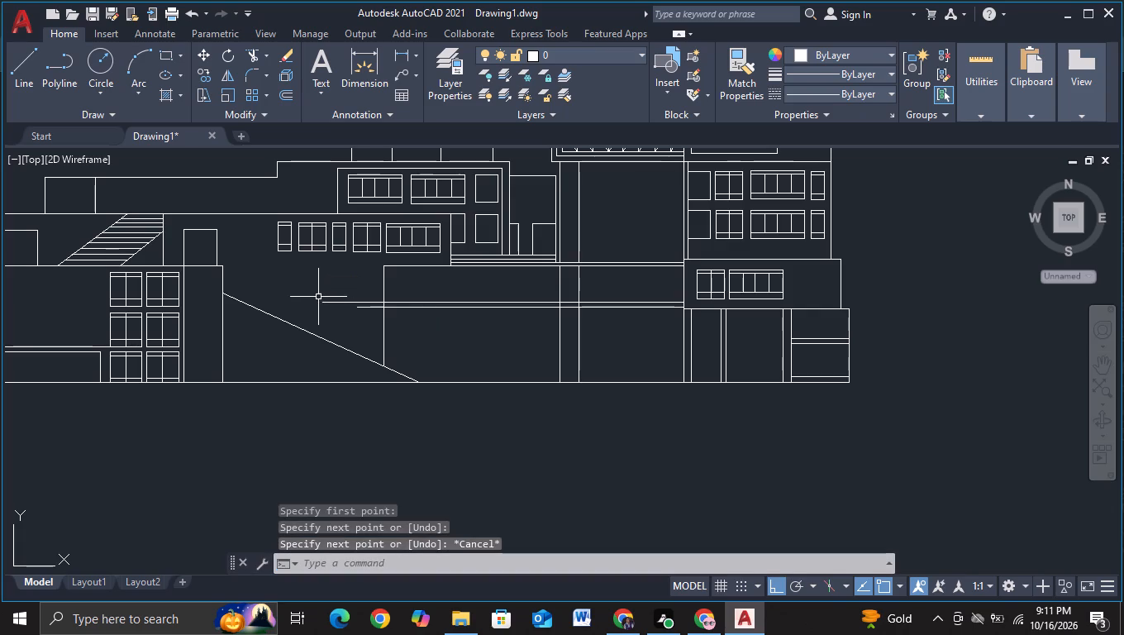
Trim the tower's two vertical lines between the block's top and the lower horizontal line, plus the short stub beneath the steps' left end.
left_click(254, 54)
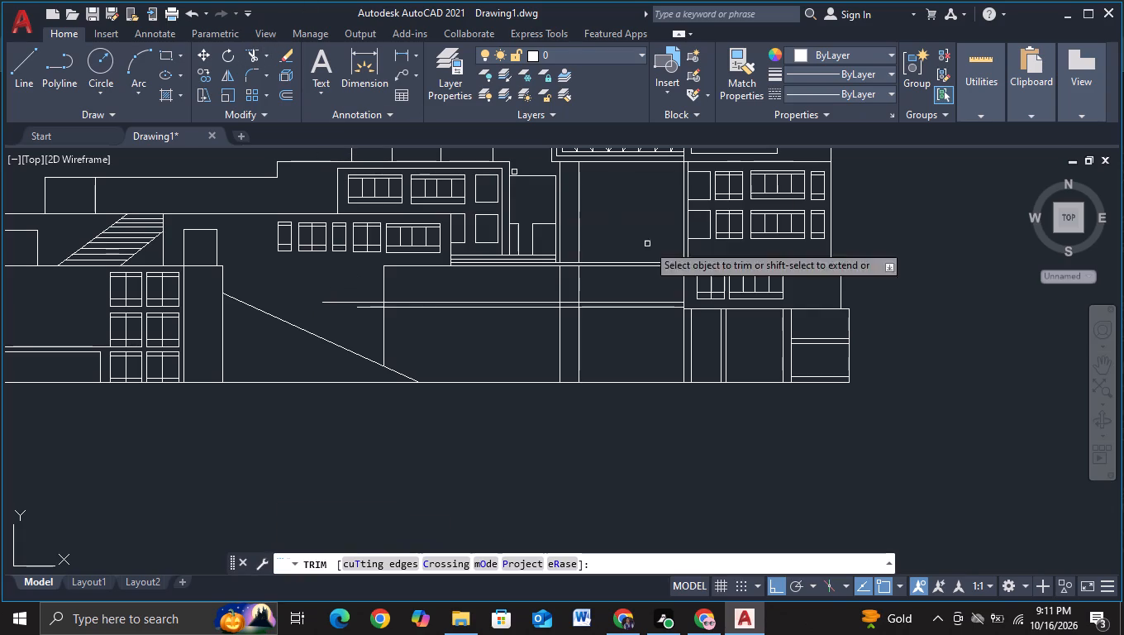
left_click_drag(622, 284, 522, 275)
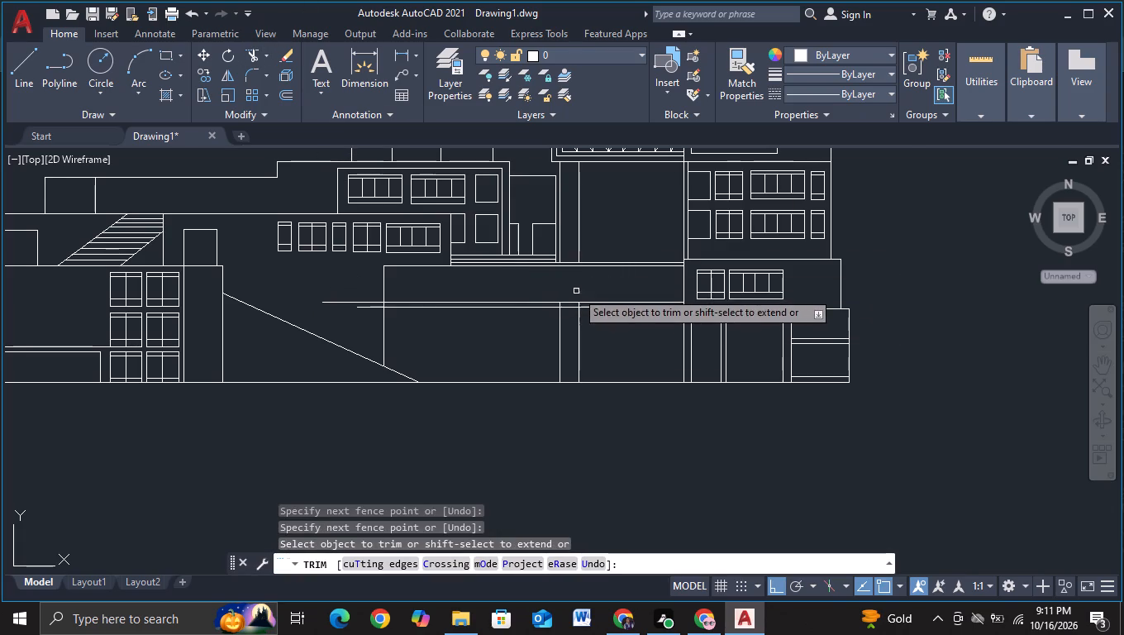
scroll(577, 291, "up", 2)
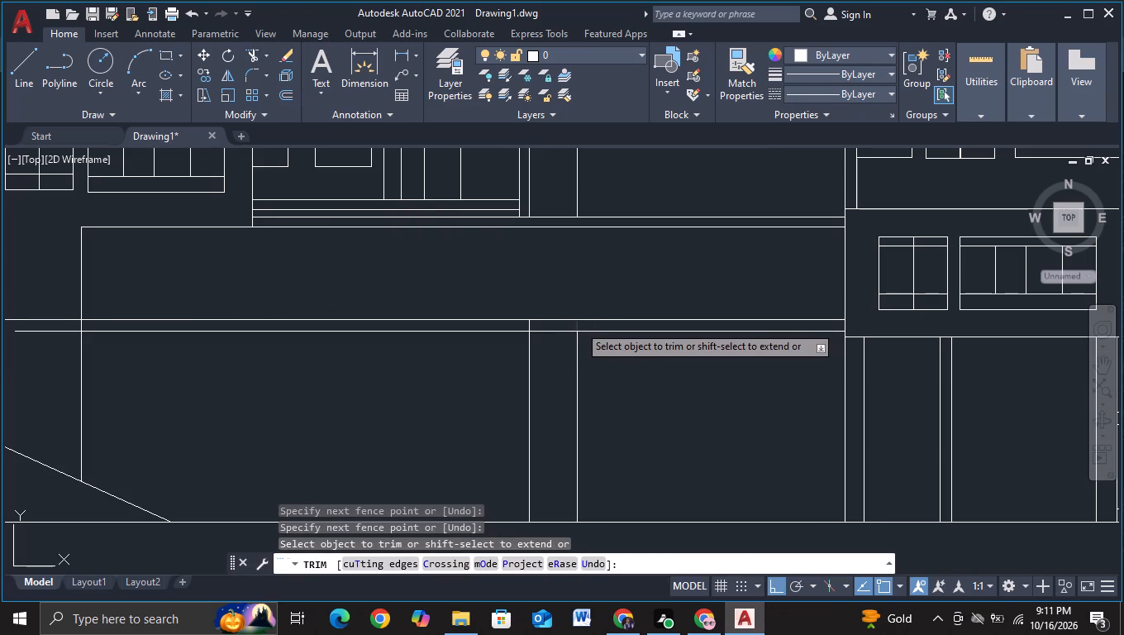
left_click(579, 325)
left_click(527, 328)
middle_click_drag(414, 275, 431, 275)
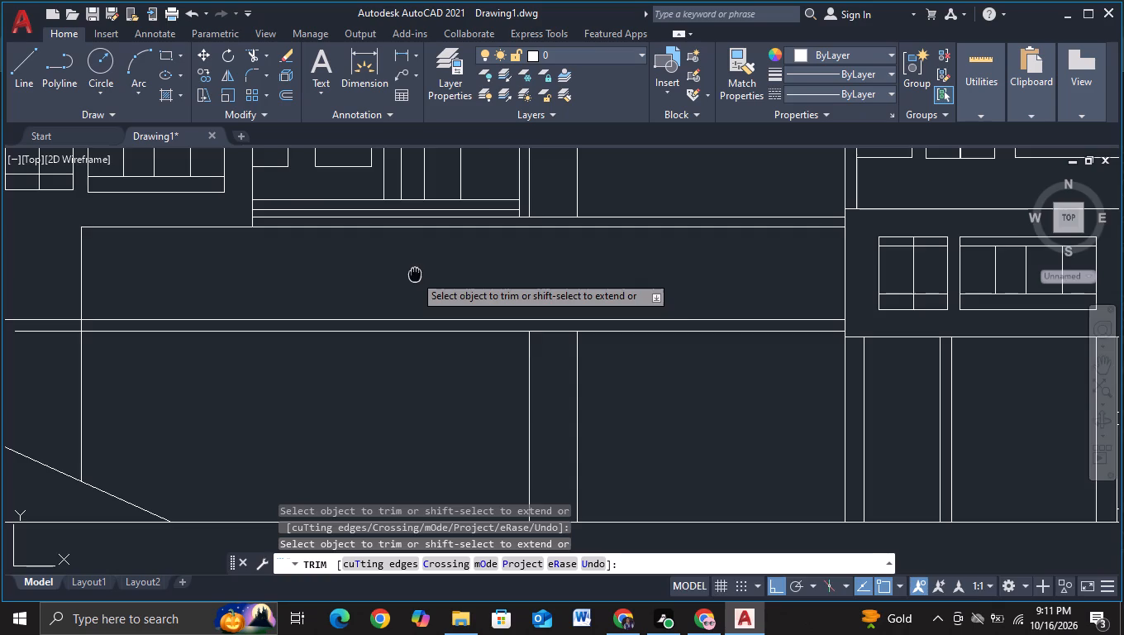
middle_click_drag(431, 275, 679, 297)
left_click(515, 243)
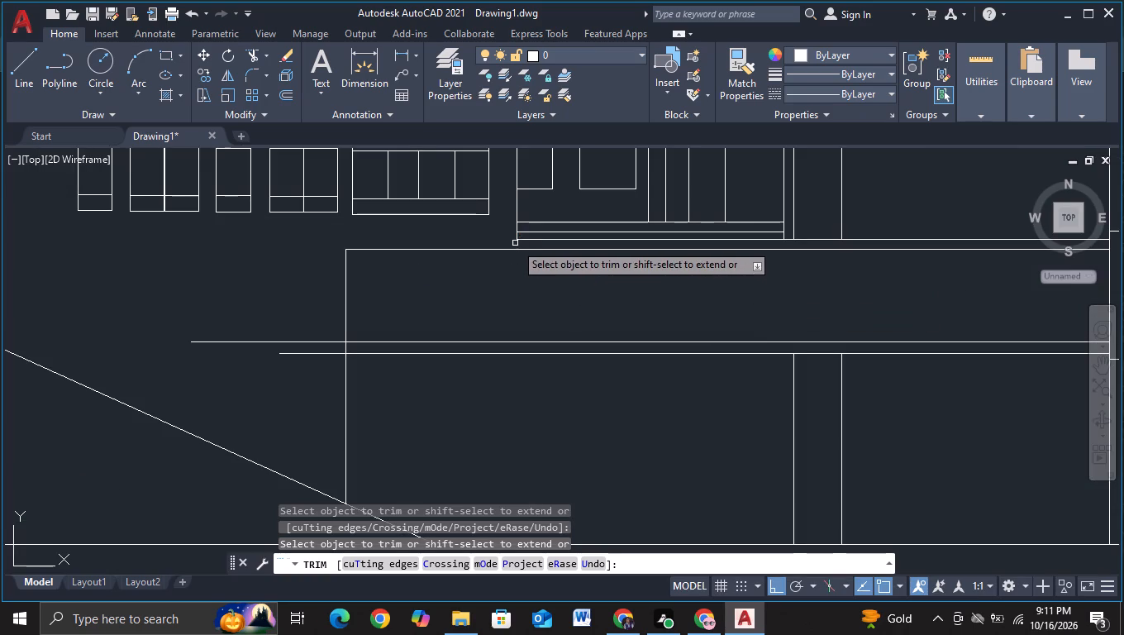
Draw a horizontal line leftward from the steps' bottom-left corner to just past the left edge of the block behind the ramp.
left_click(13, 69)
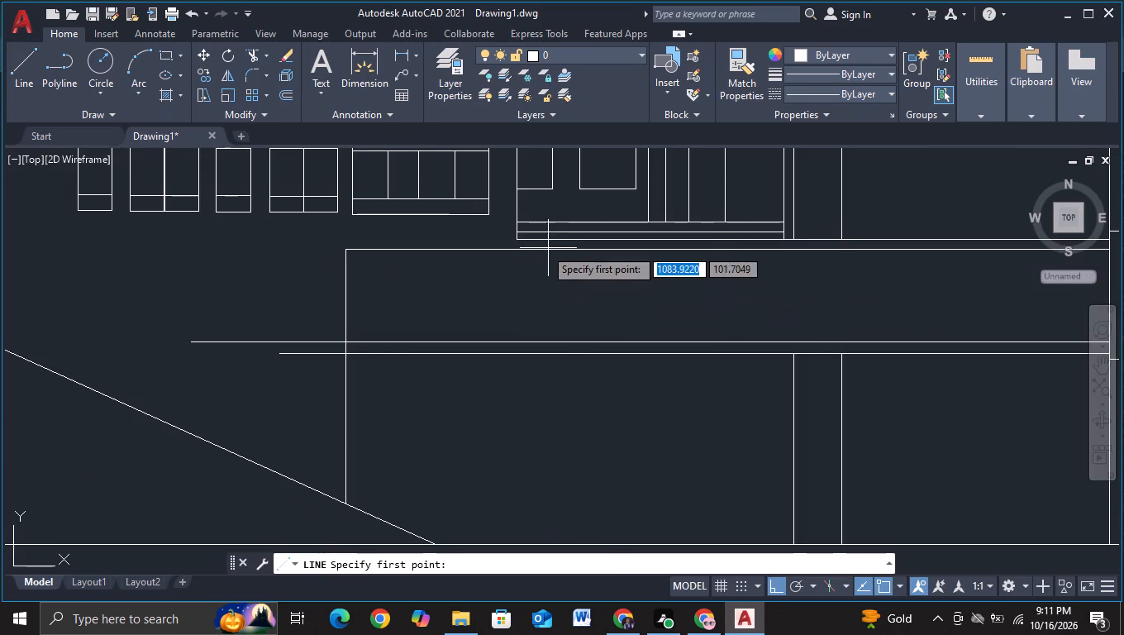
left_click(512, 240)
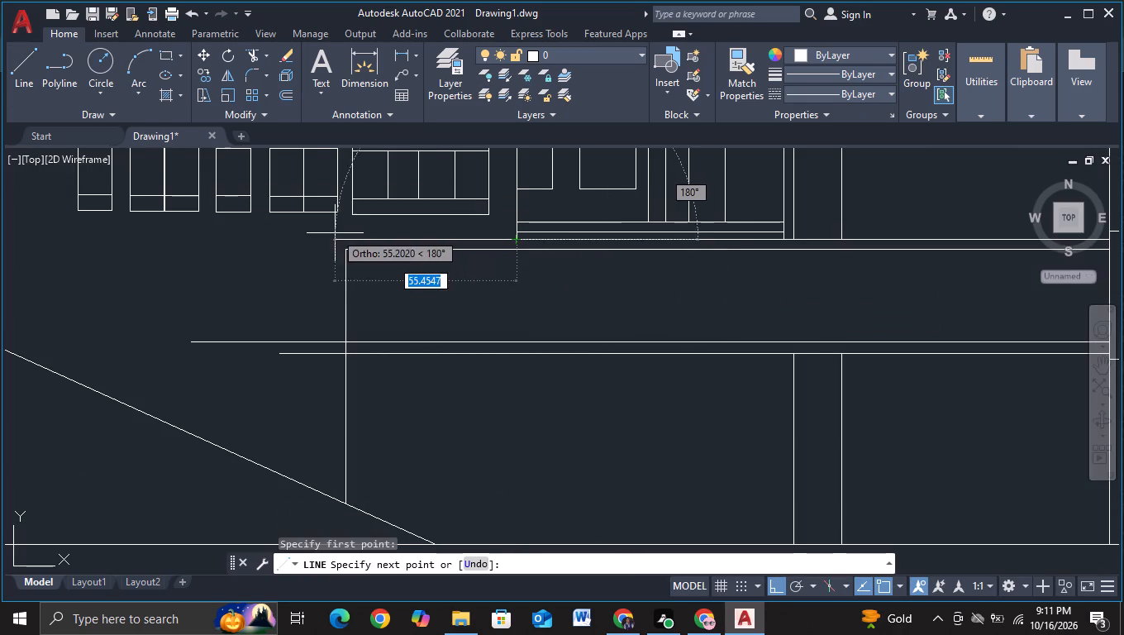
left_click(326, 236)
key("Escape")
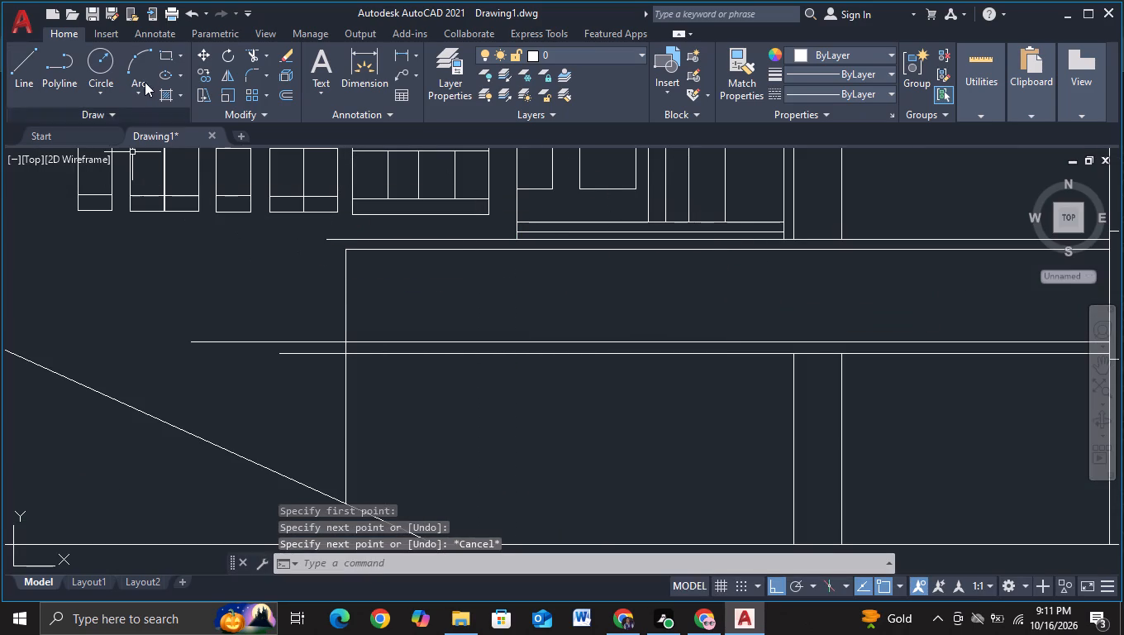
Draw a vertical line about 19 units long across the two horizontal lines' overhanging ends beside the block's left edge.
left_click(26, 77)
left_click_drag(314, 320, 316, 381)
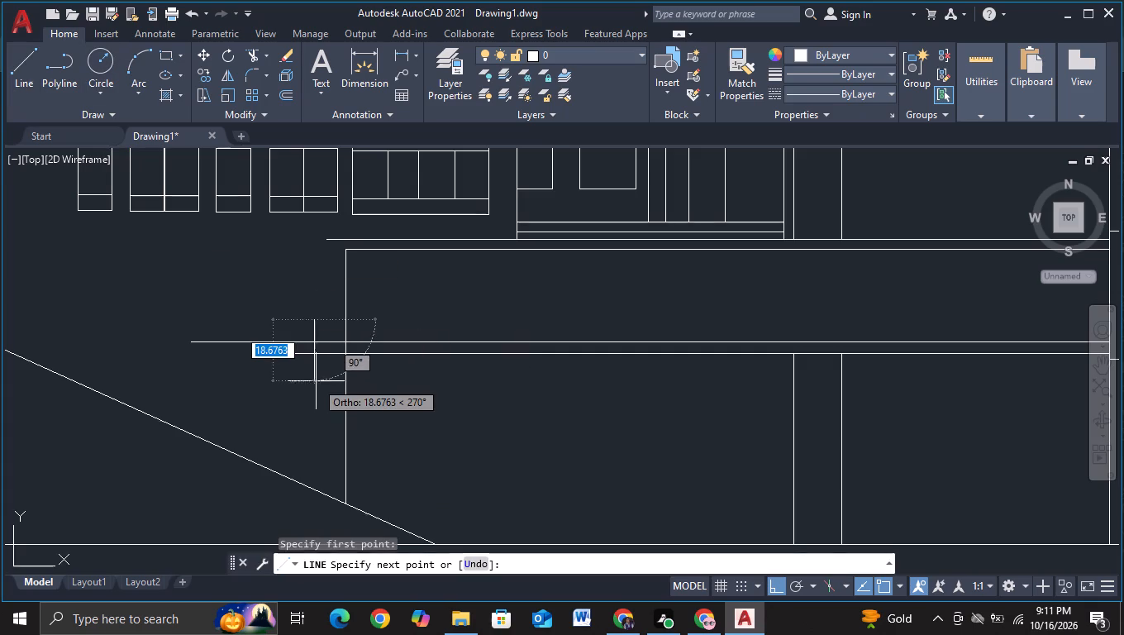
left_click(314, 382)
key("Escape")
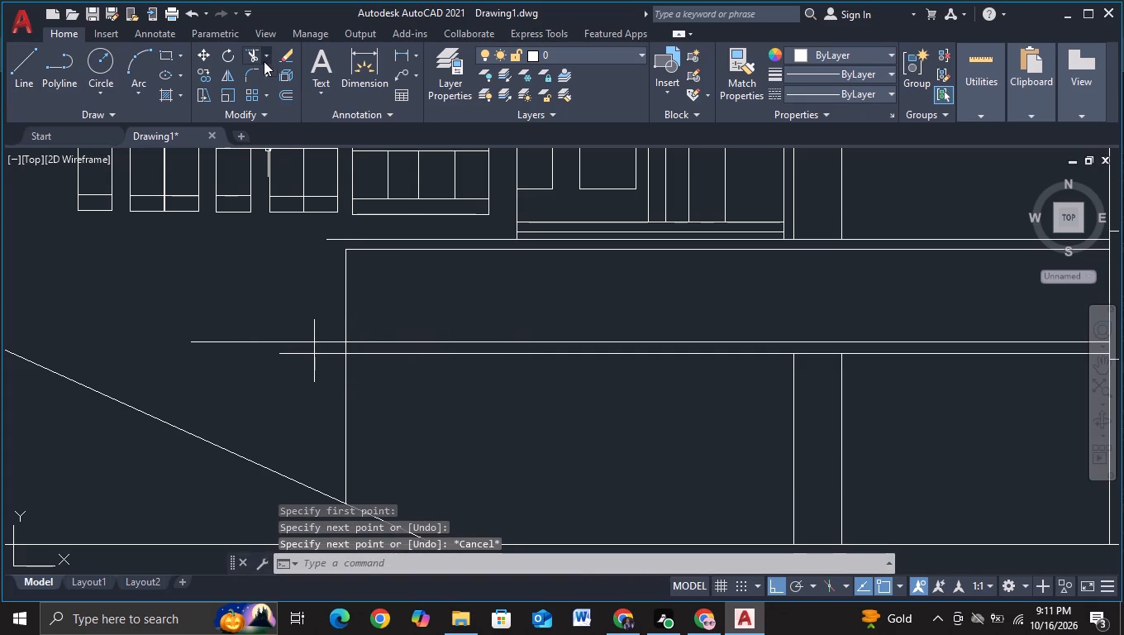
Trim the two horizontal lines back to the block's left edge and remove the short vertical line crossing their overhanging ends.
left_click(251, 55)
left_click_drag(328, 328, 322, 360)
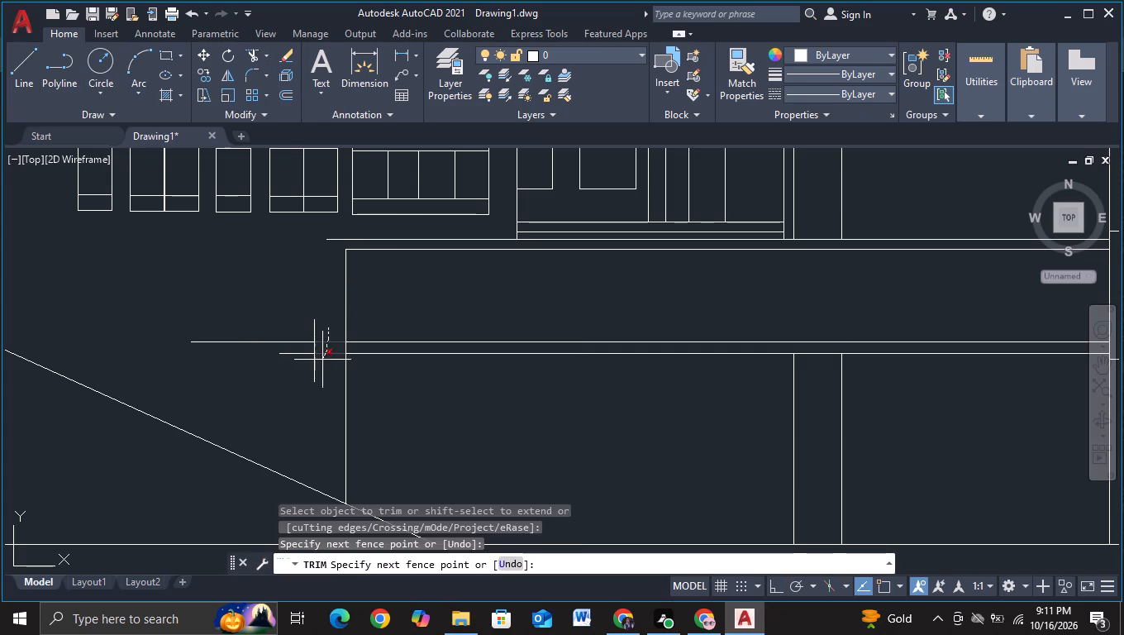
left_click_drag(322, 360, 293, 319)
left_click(312, 332)
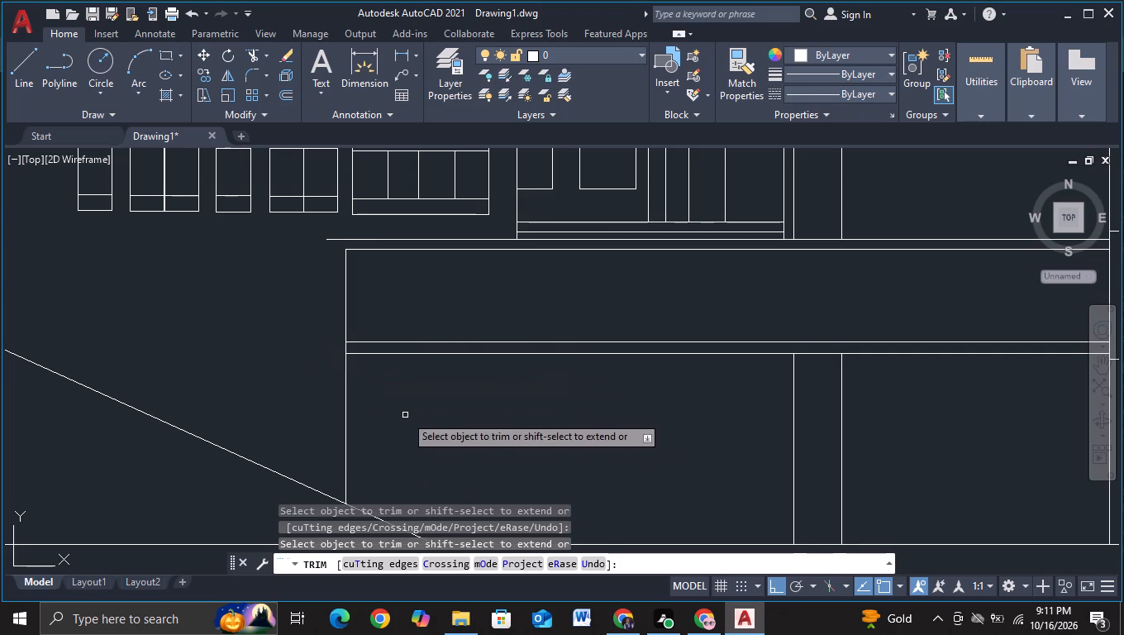
scroll(437, 430, "down", 1)
middle_click_drag(474, 436, 385, 396)
key("Escape")
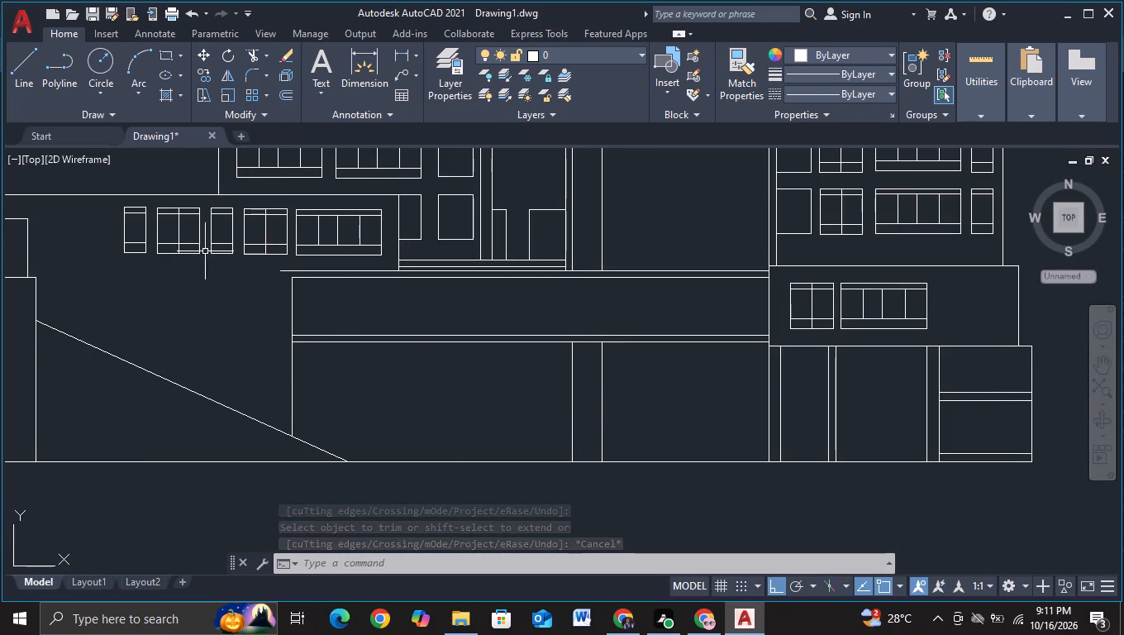
Extend the line above the block about 28 units leftward, continuing with a vertical line down across the ramp and past the ground line.
left_click(32, 81)
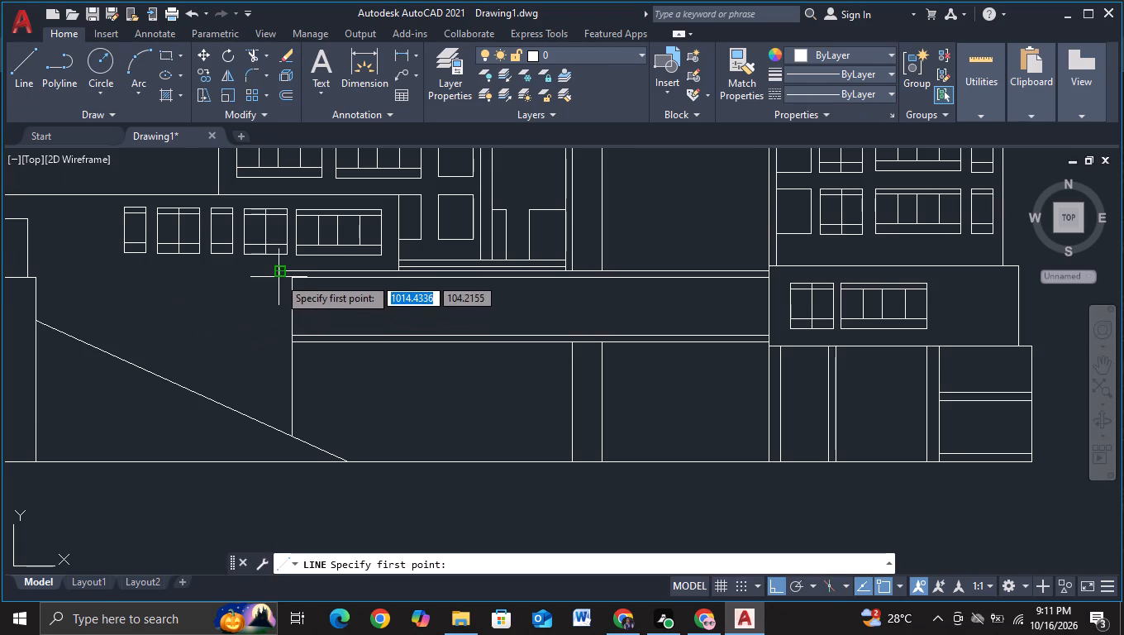
left_click(279, 277)
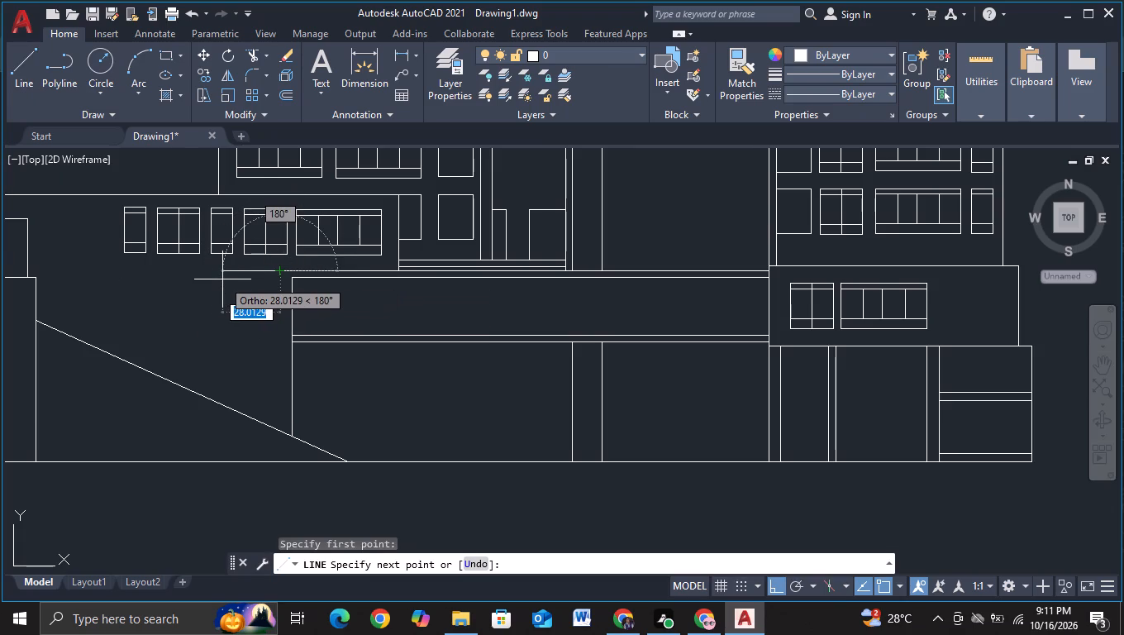
left_click(224, 279)
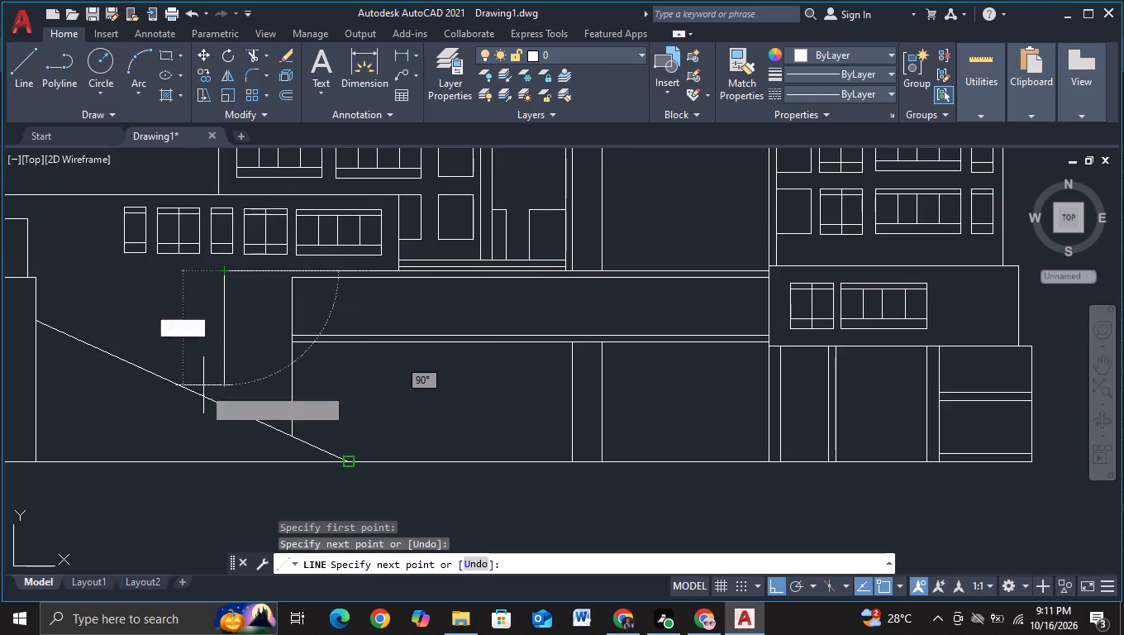
middle_click_drag(203, 392, 233, 309)
left_click(205, 459)
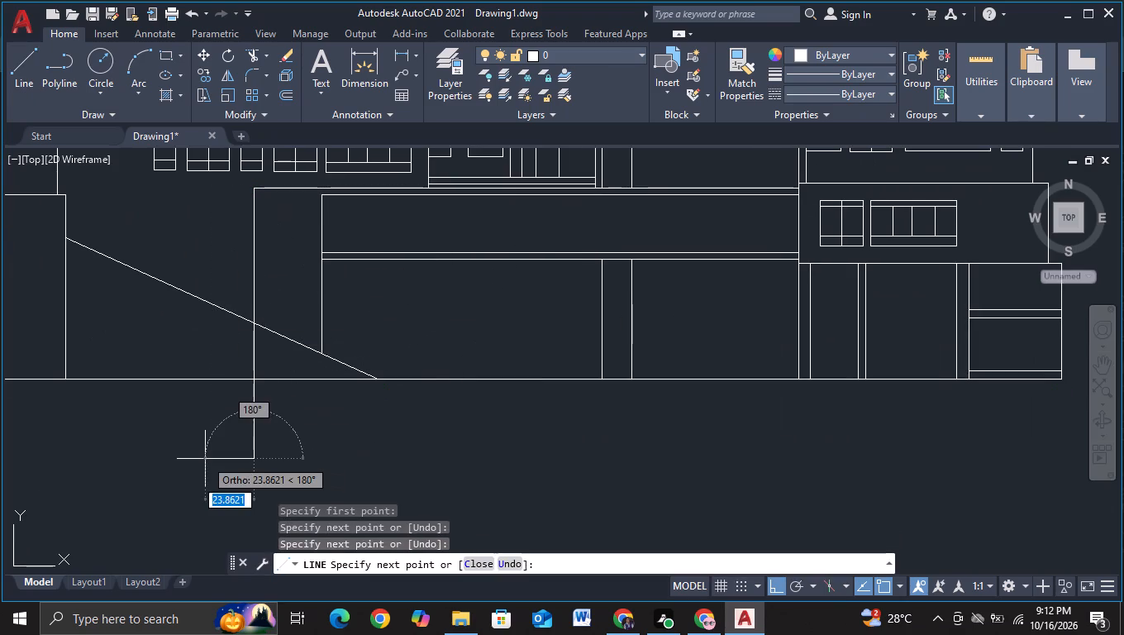
key("Escape")
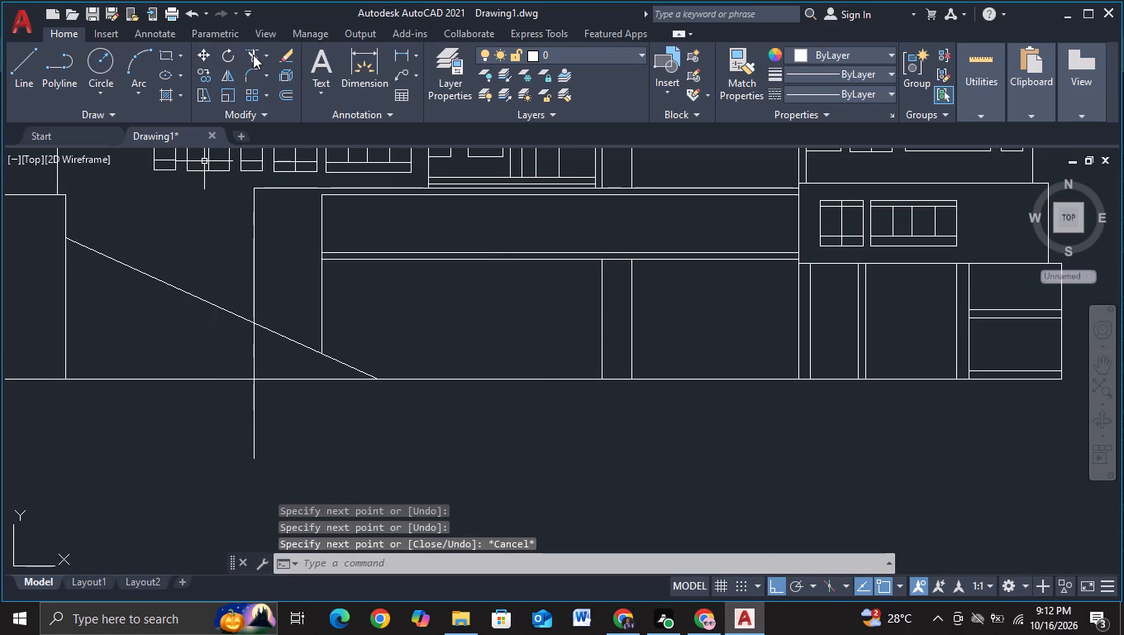
Trim off the parts of the new vertical line below the ramp's slope and below the ground line.
left_click(253, 55)
left_click_drag(245, 364, 288, 358)
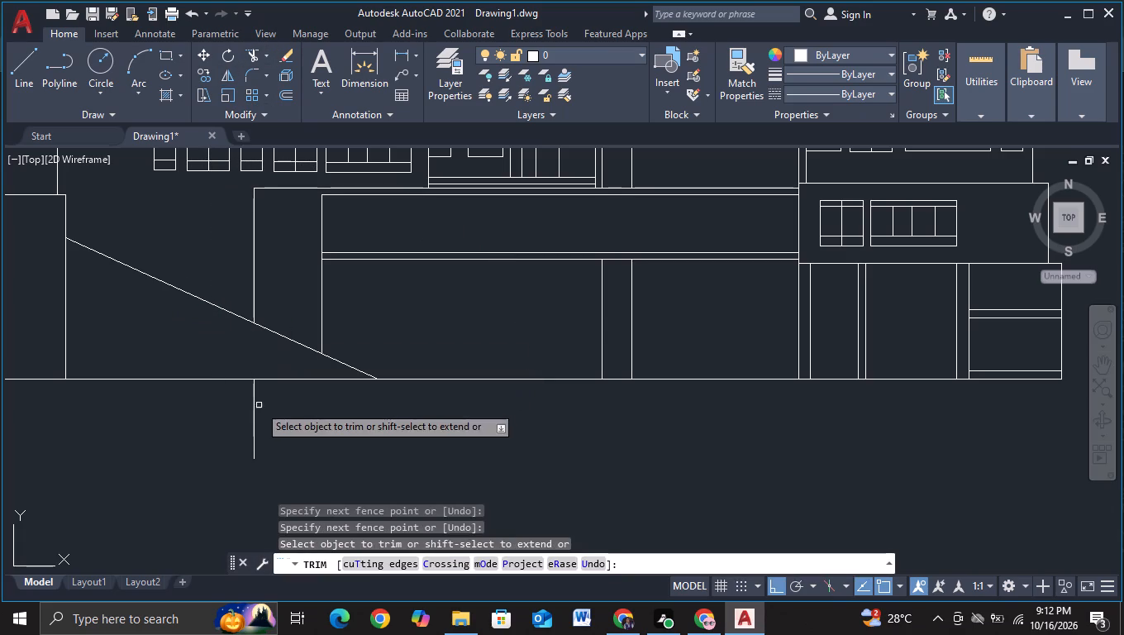
left_click_drag(212, 421, 283, 420)
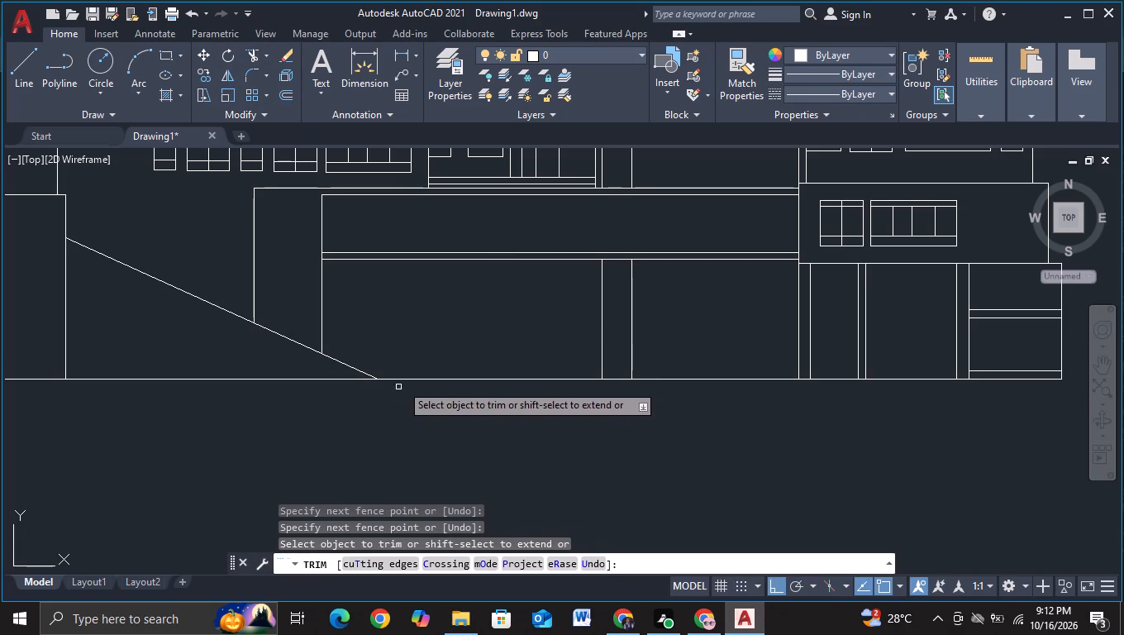
middle_click_drag(412, 337, 427, 425)
key("Escape")
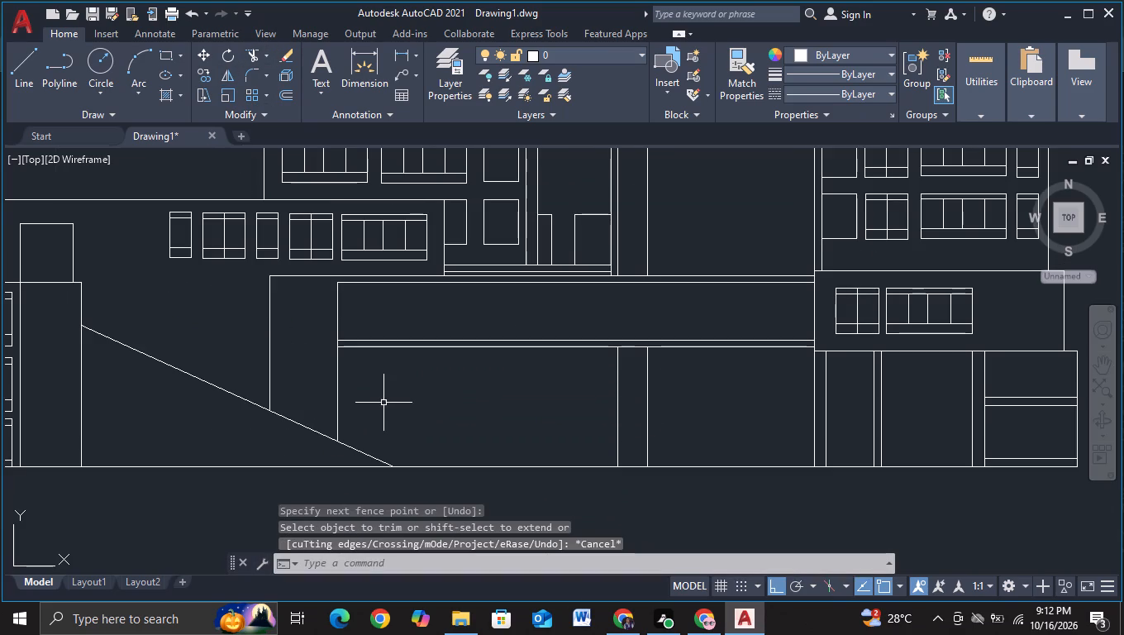
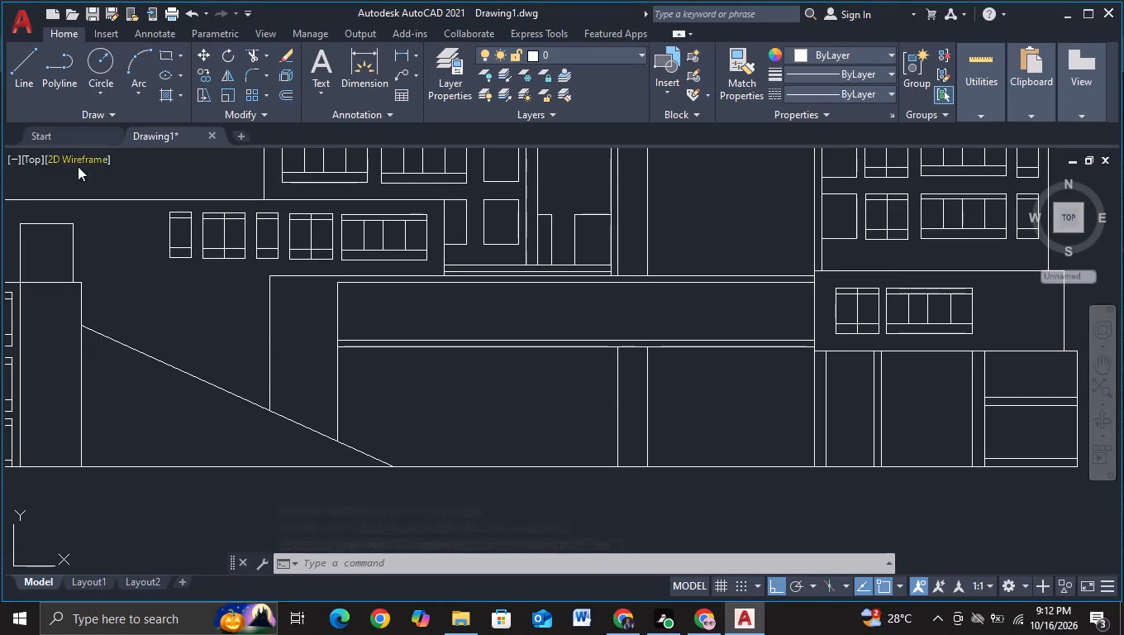
Draw a short vertical line up from the block's top-left corner, crossing the line above the block.
left_click(8, 80)
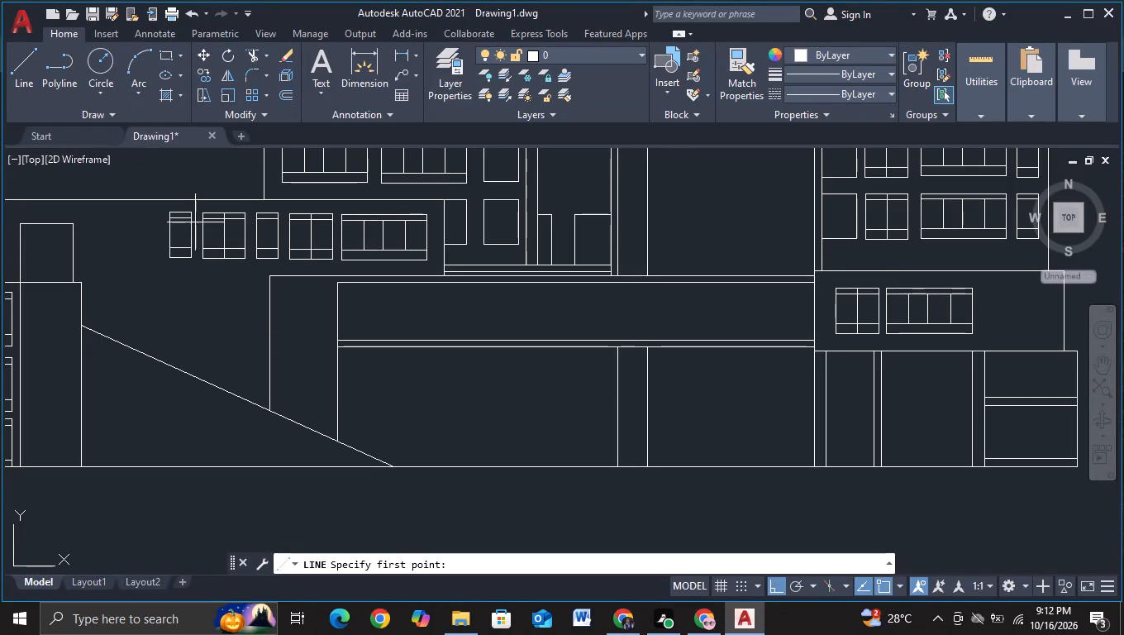
scroll(304, 286, "up", 1)
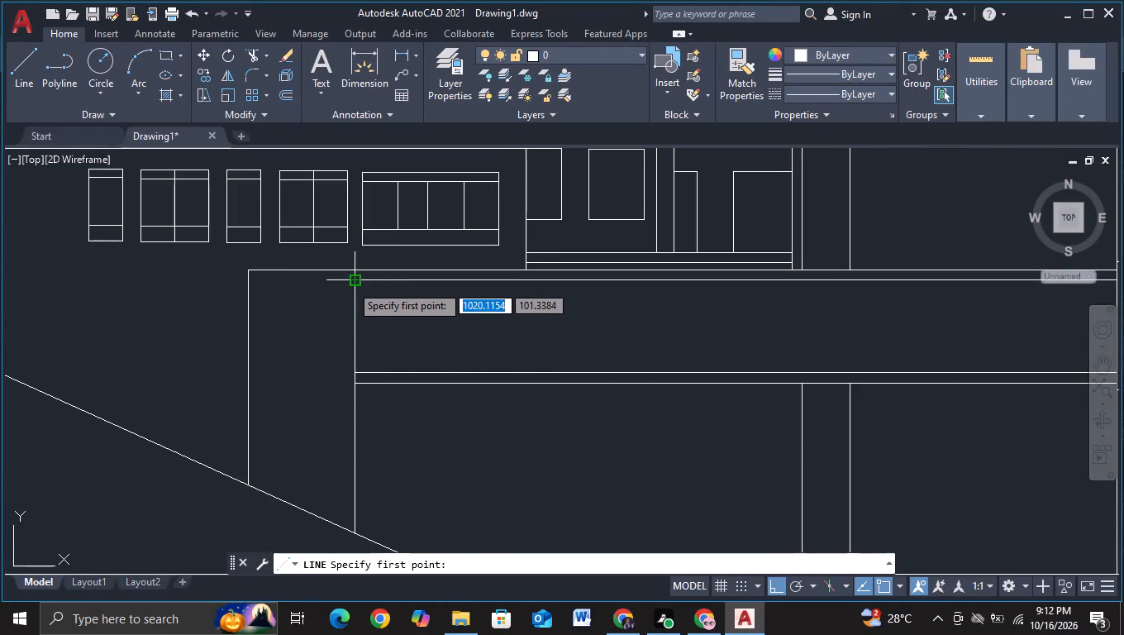
left_click(350, 284)
left_click(350, 259)
key("grave")
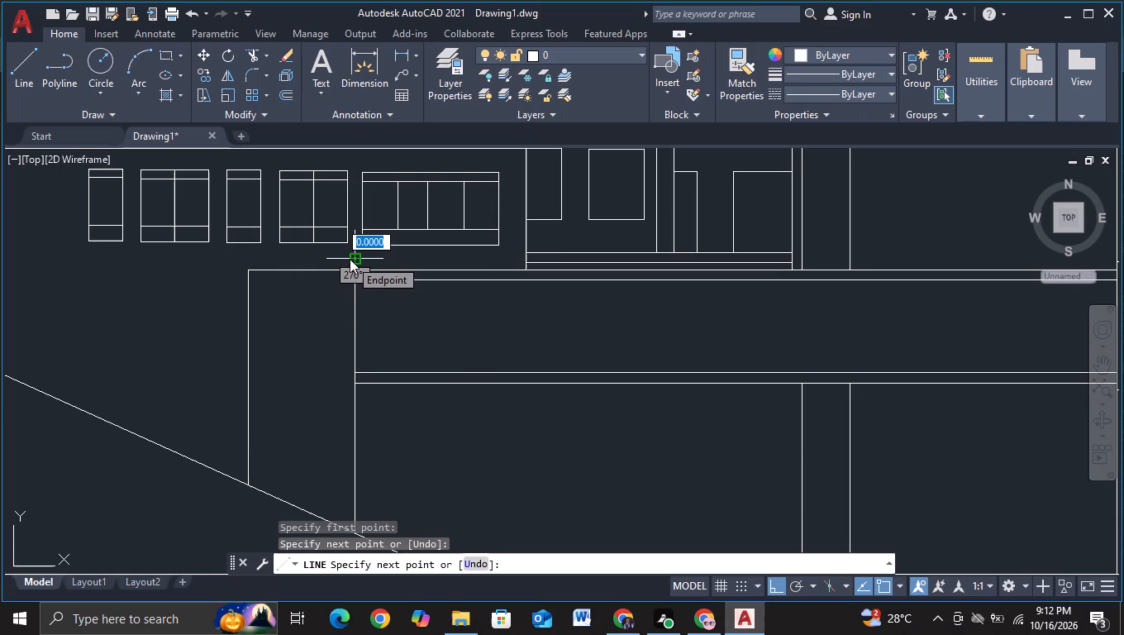
key("Escape")
key("Escape")
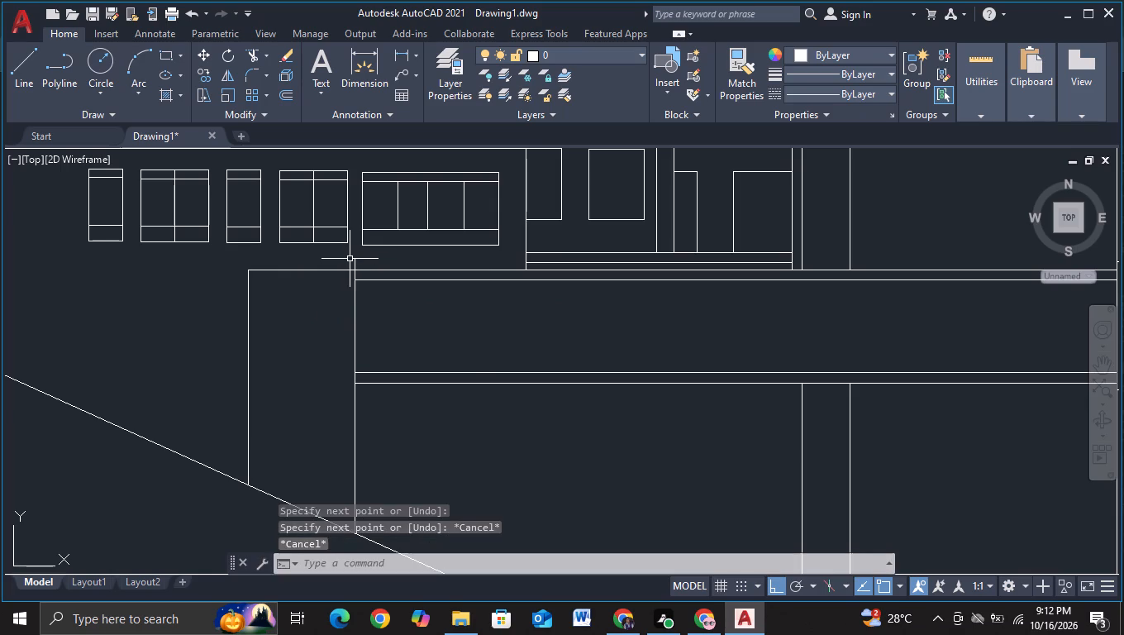
Trim the short line's overshoot and remove the horizontal piece between the outer vertical line and the block's left edge.
left_click(248, 57)
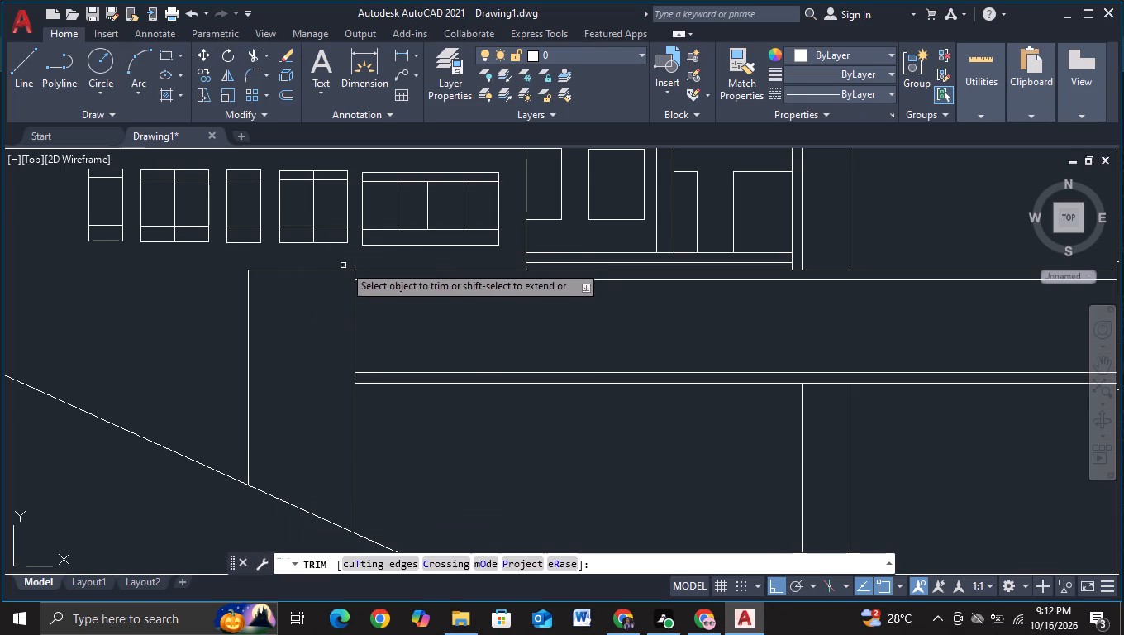
left_click(356, 265)
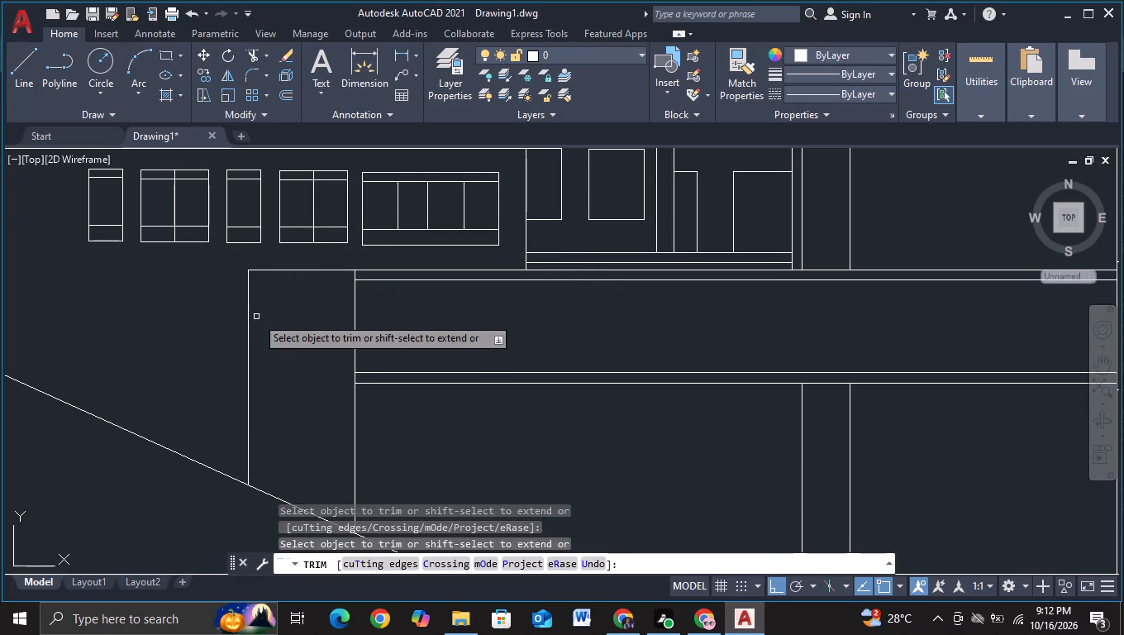
left_click(321, 272)
left_click(338, 272)
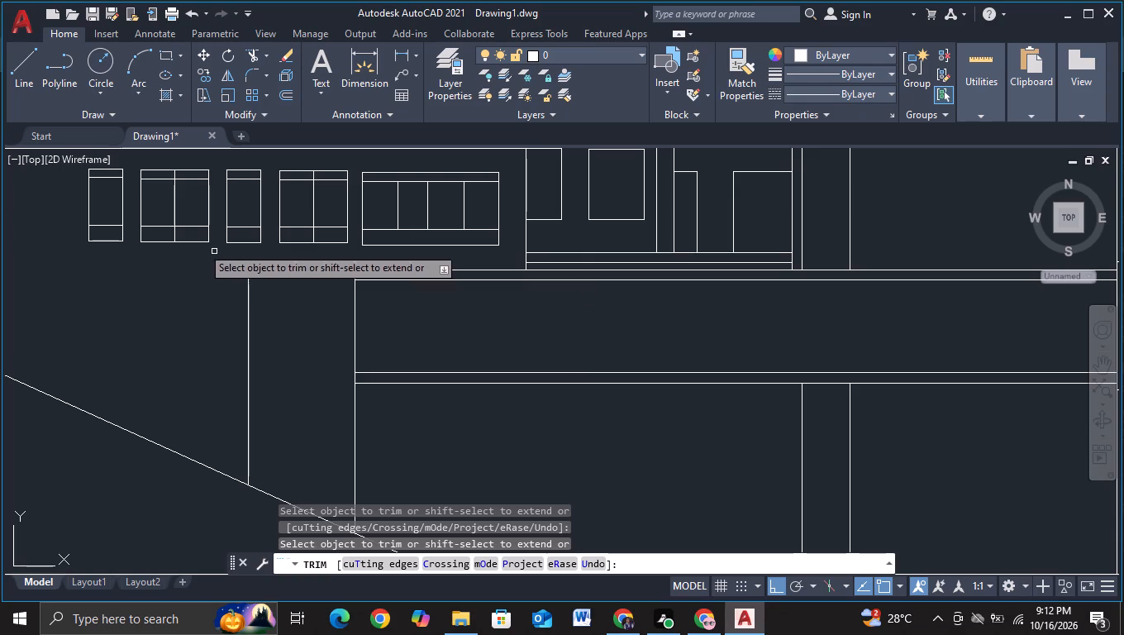
Draw a line about 85 units leftward from the upper building's base line, closing it down onto the outer vertical line.
left_click(13, 69)
left_click(526, 264)
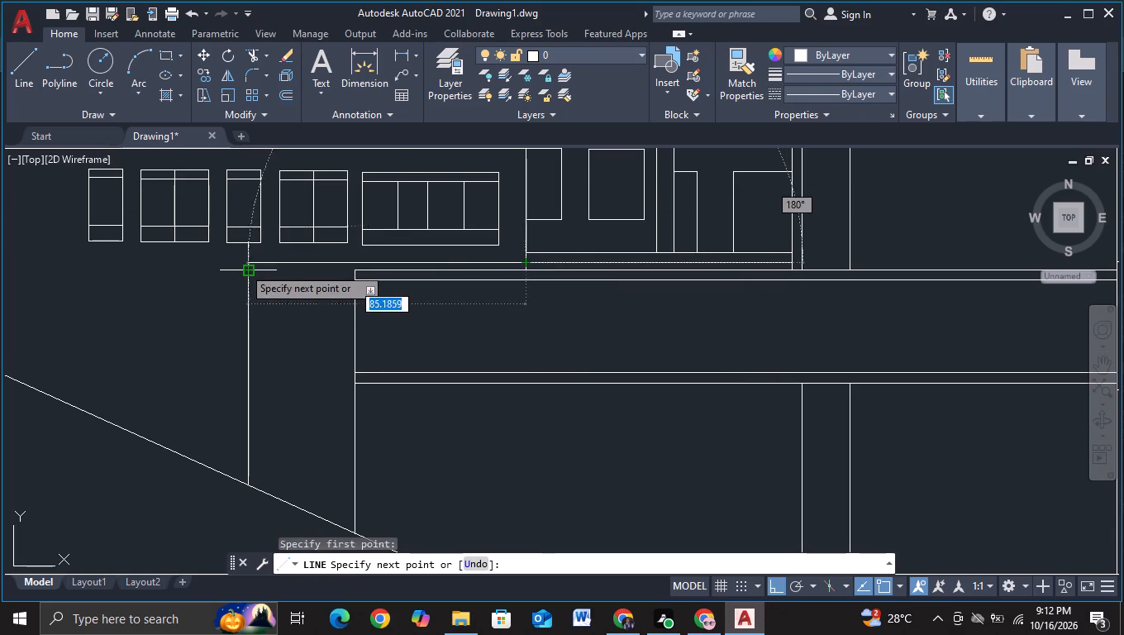
scroll(244, 267, "up", 2)
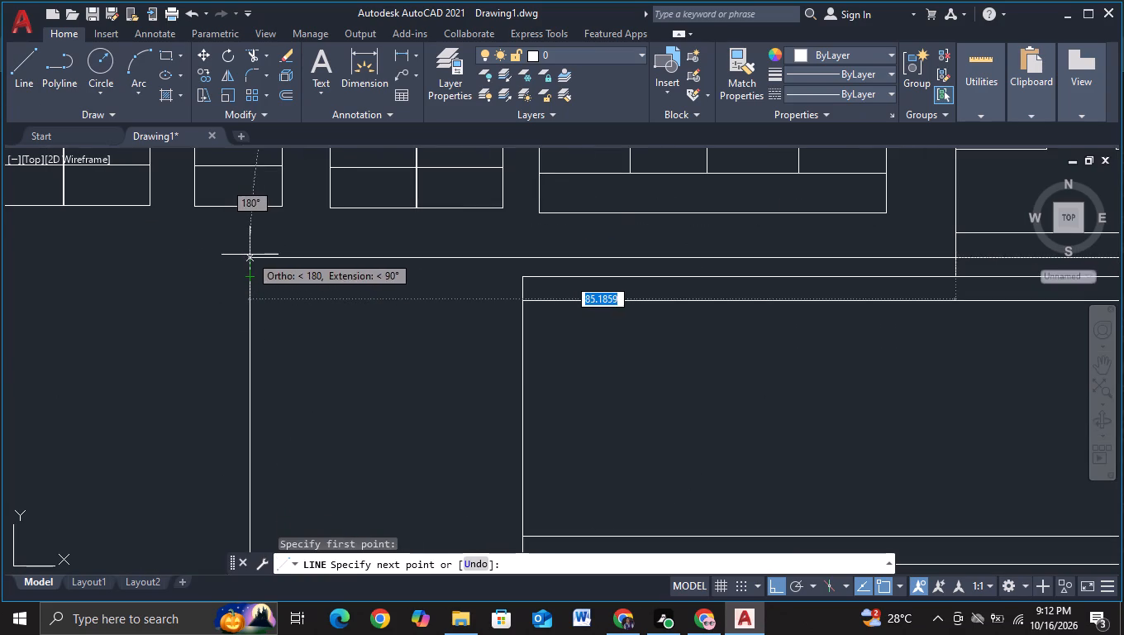
left_click(250, 255)
left_click(248, 274)
key("Escape")
scroll(322, 328, "down", 1)
middle_click_drag(345, 347, 337, 341)
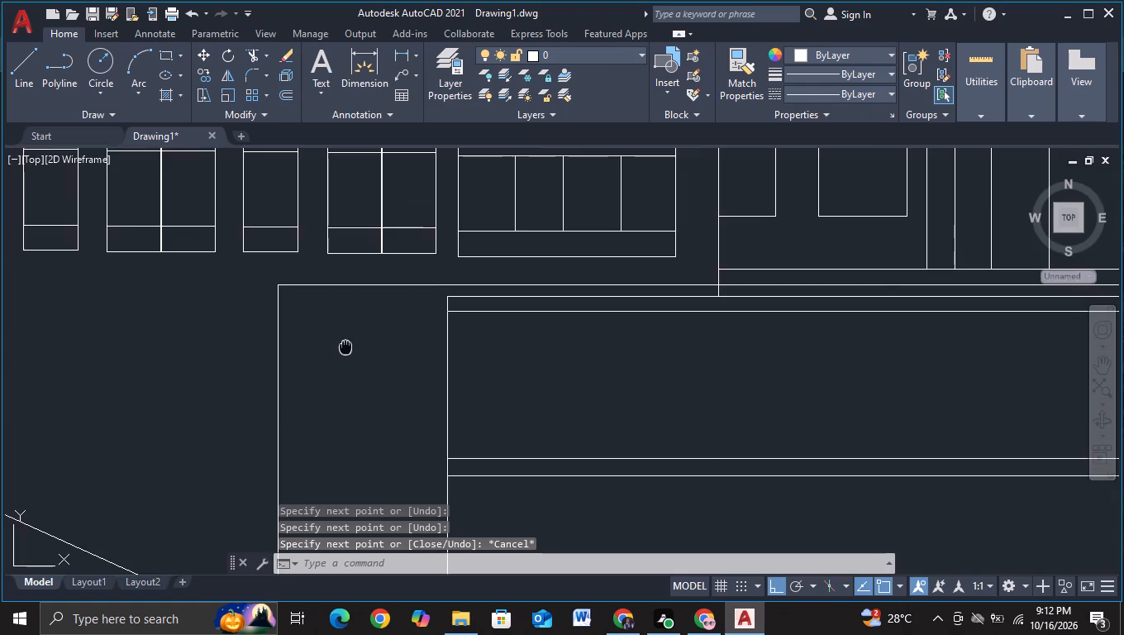
middle_click_drag(337, 341, 297, 308)
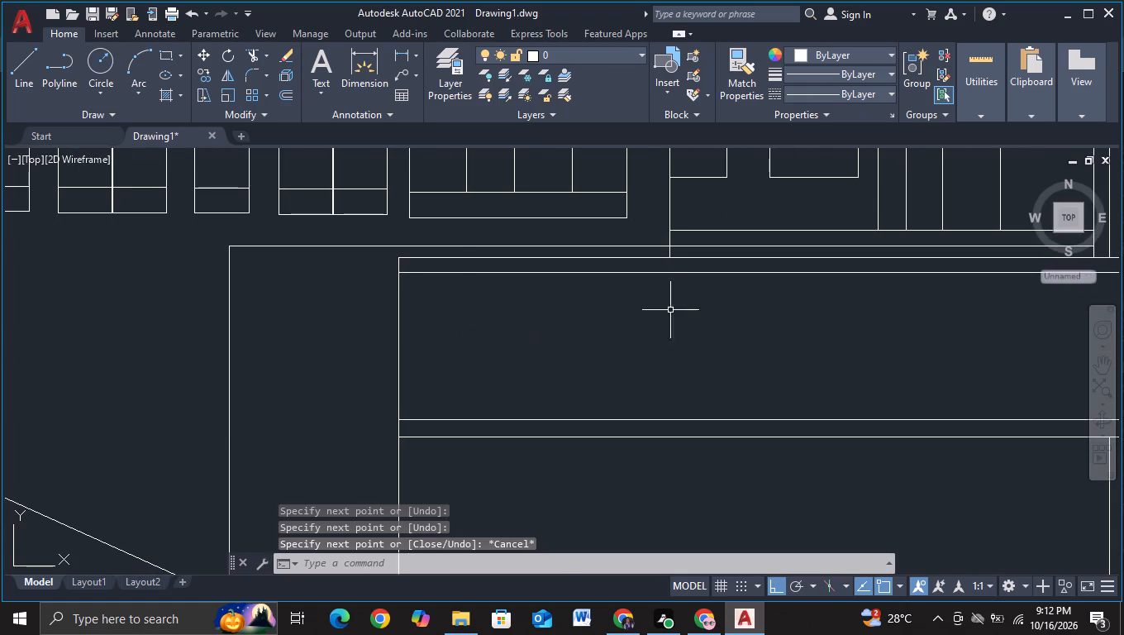
Extend the block's left edge up from its top-left corner to the new horizontal line, trimming the excess above it.
scroll(678, 324, "down", 1)
middle_click_drag(631, 323, 555, 295)
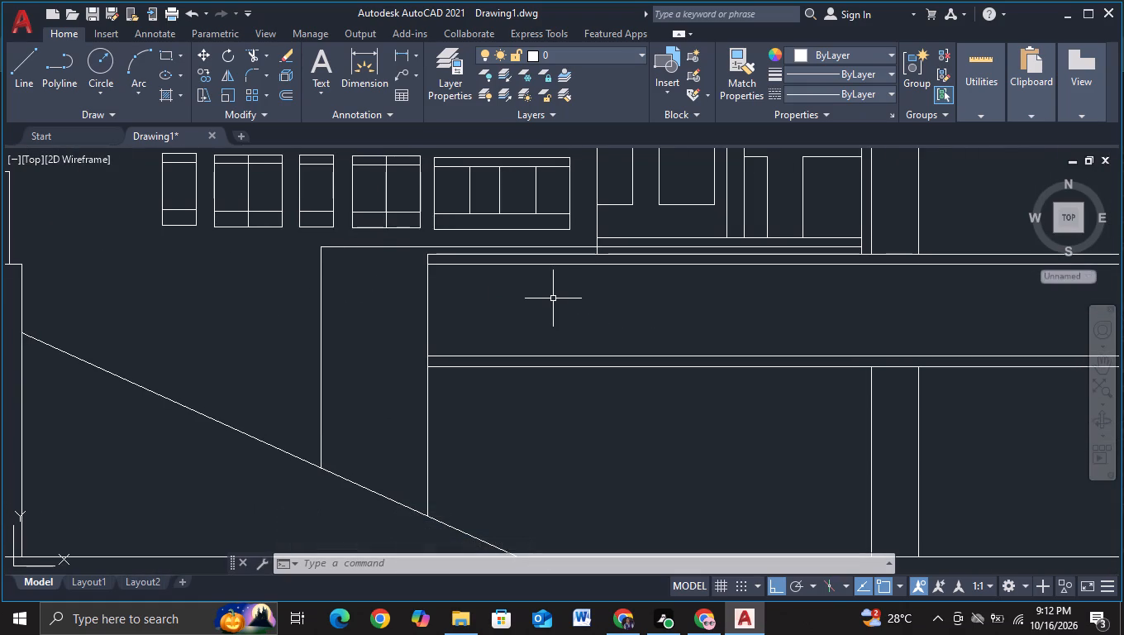
middle_click_drag(548, 303, 515, 299)
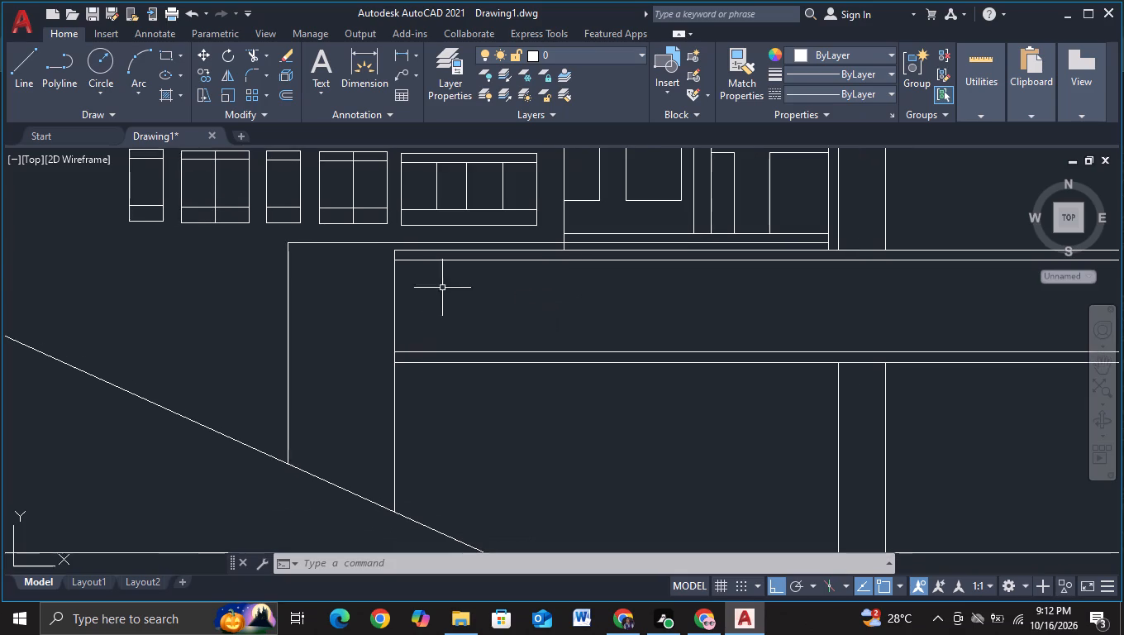
left_click(22, 81)
scroll(427, 280, "up", 1)
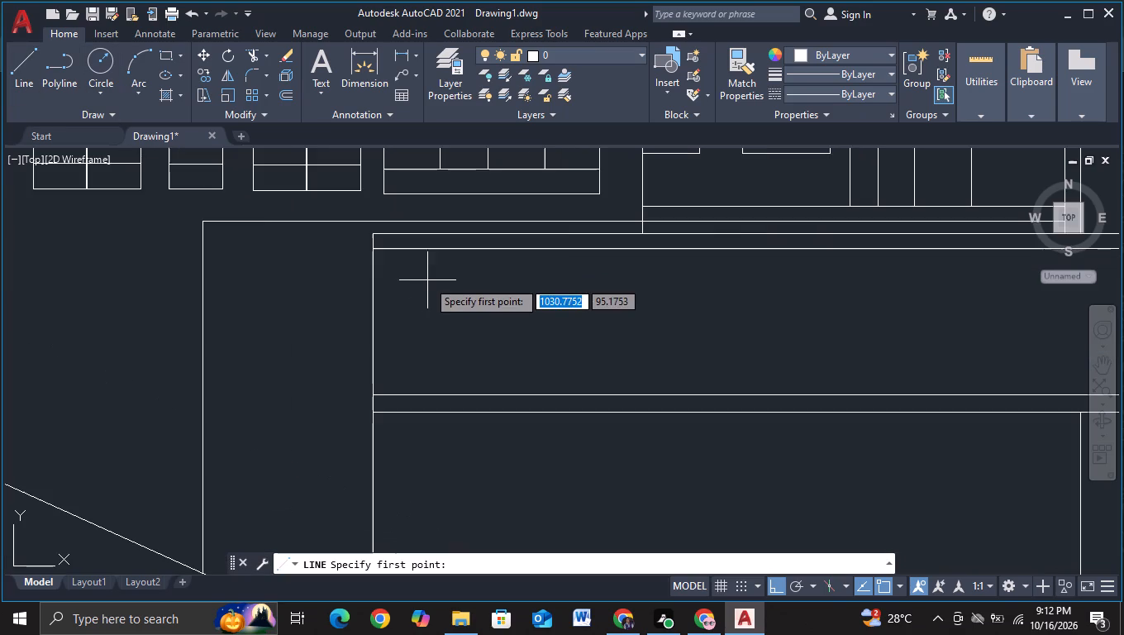
left_click(368, 232)
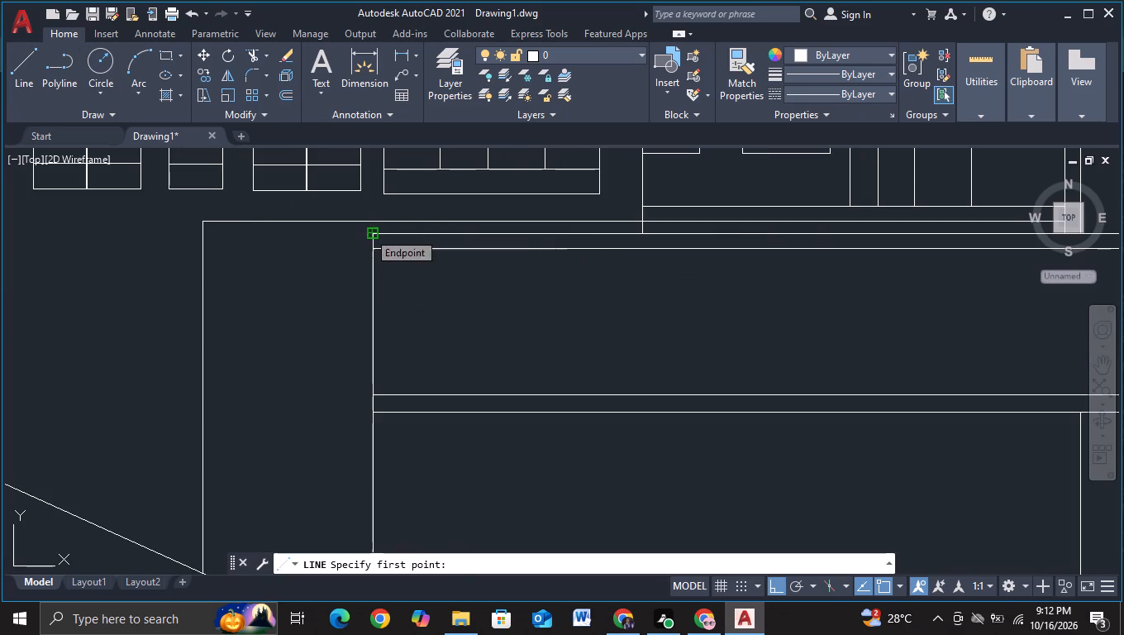
left_click(372, 203)
key("Escape")
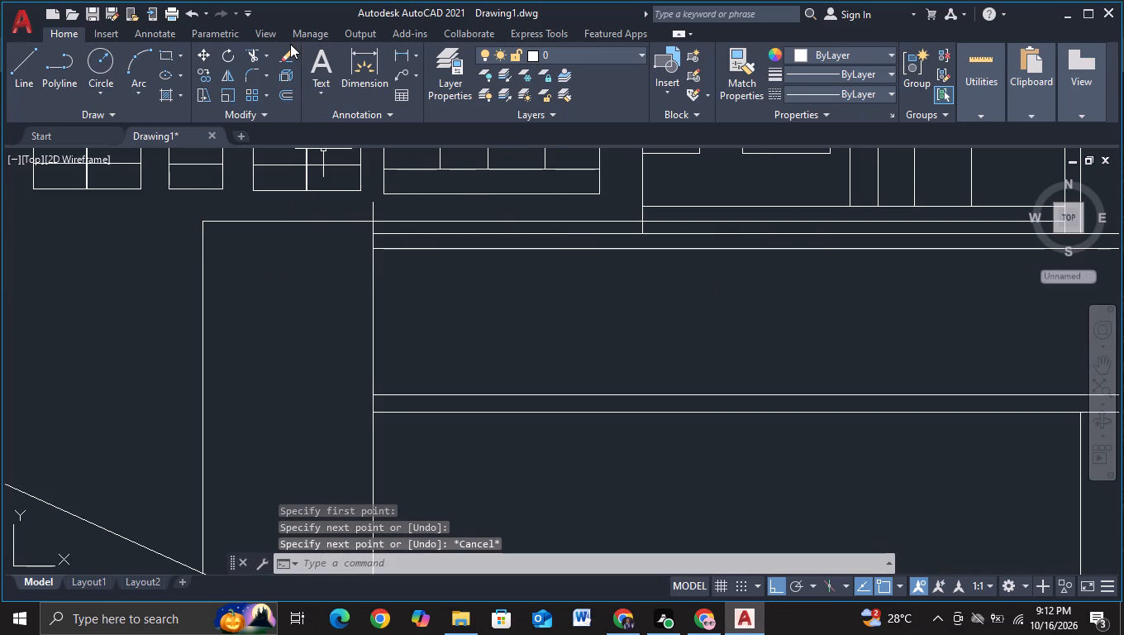
left_click(254, 60)
left_click(372, 207)
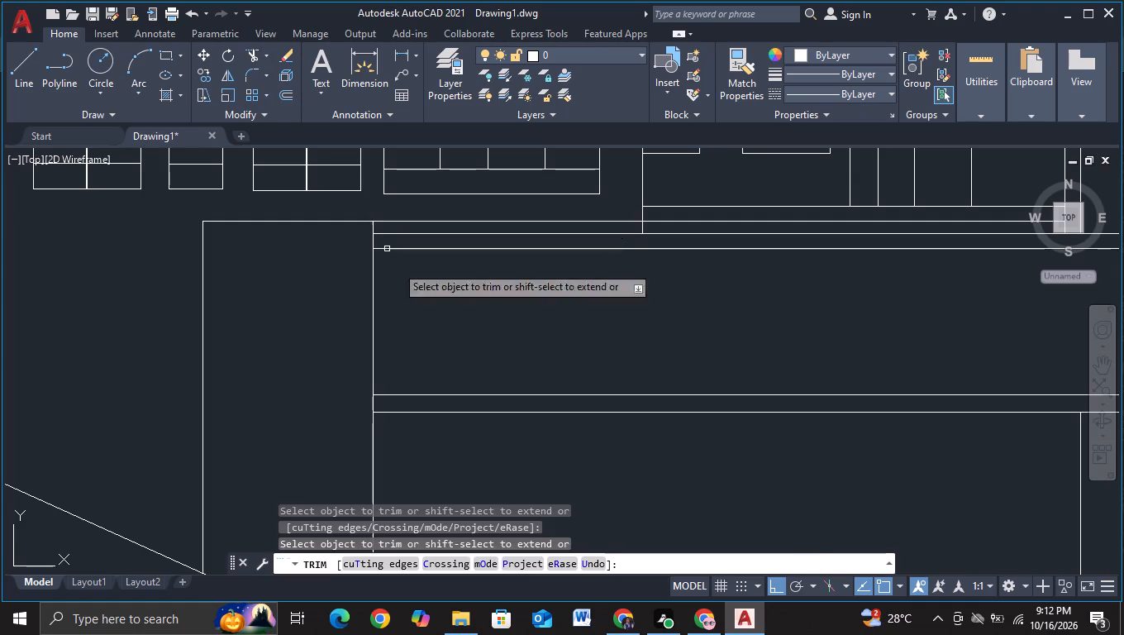
scroll(427, 318, "down", 1)
middle_click_drag(460, 337, 461, 294)
key("Escape")
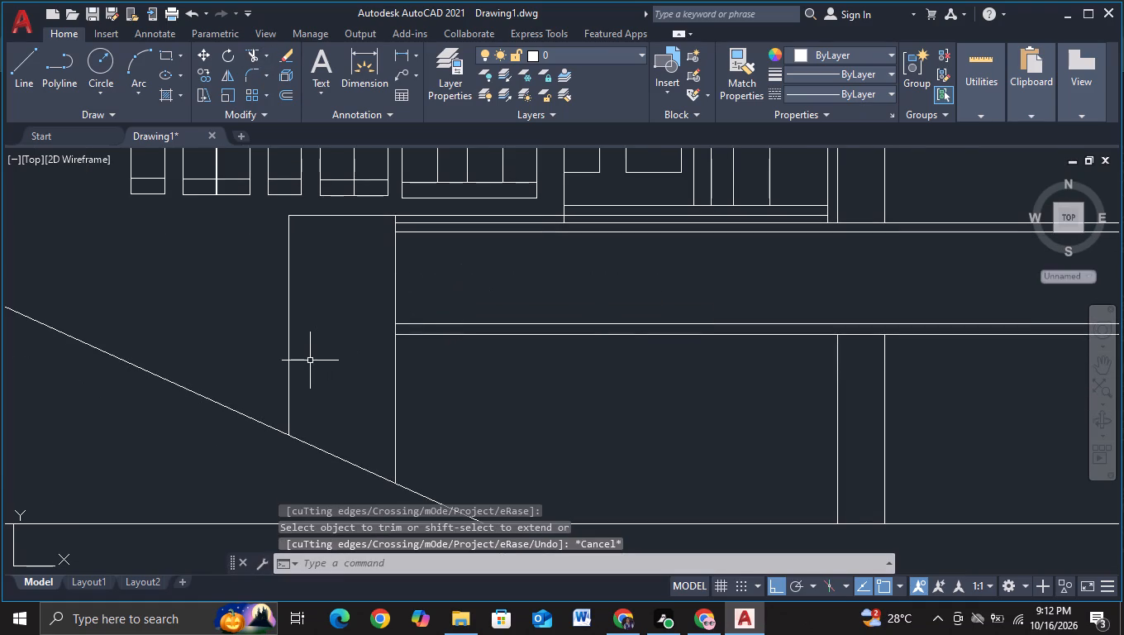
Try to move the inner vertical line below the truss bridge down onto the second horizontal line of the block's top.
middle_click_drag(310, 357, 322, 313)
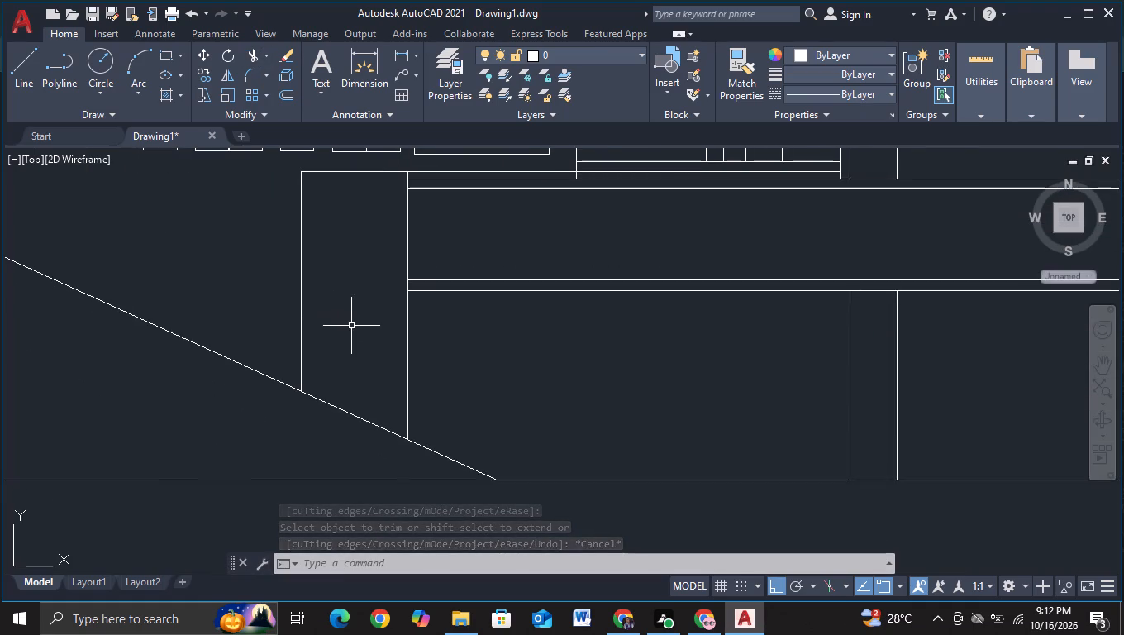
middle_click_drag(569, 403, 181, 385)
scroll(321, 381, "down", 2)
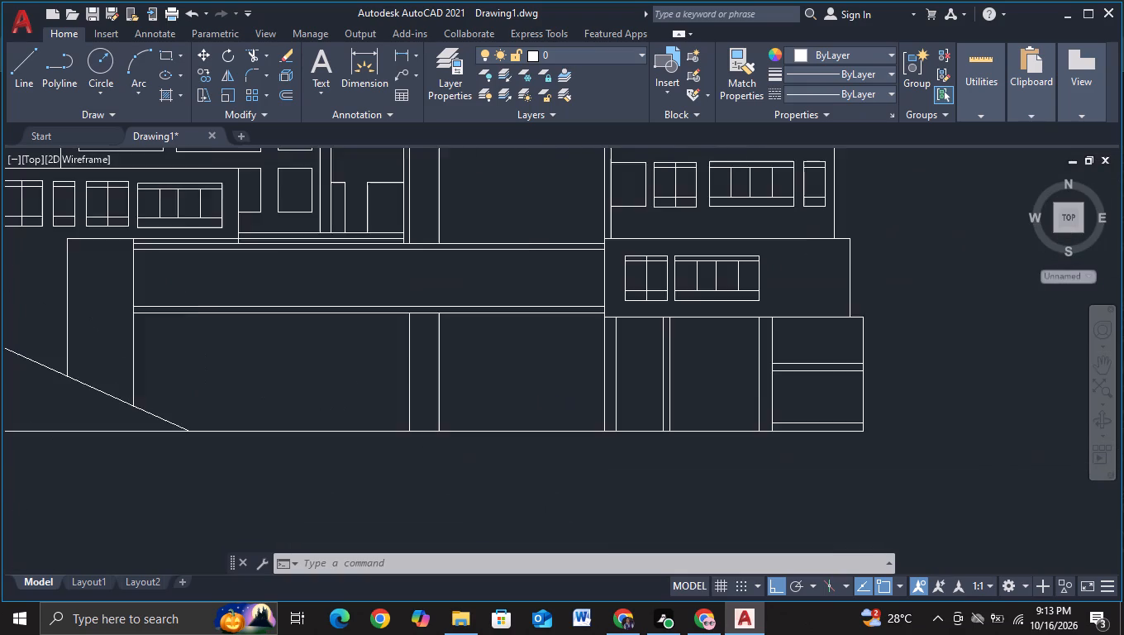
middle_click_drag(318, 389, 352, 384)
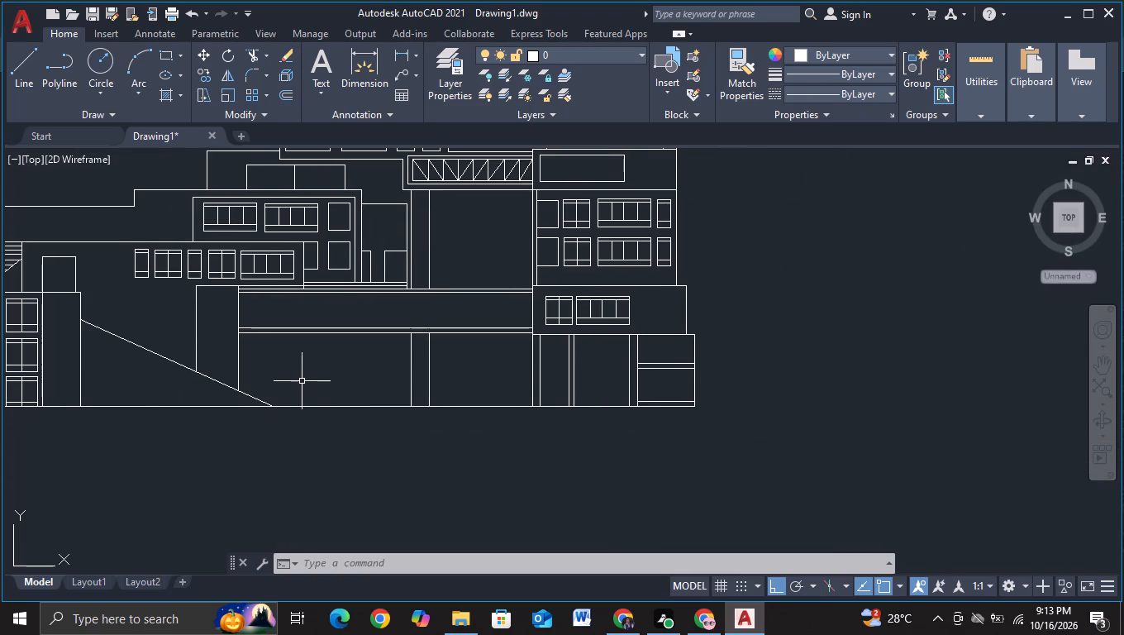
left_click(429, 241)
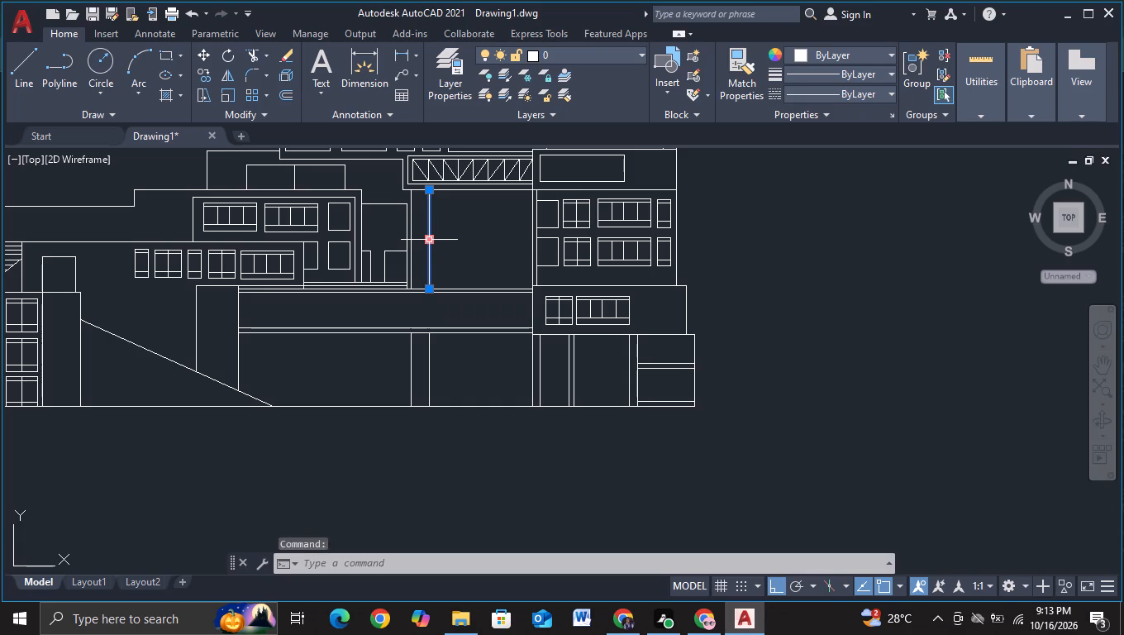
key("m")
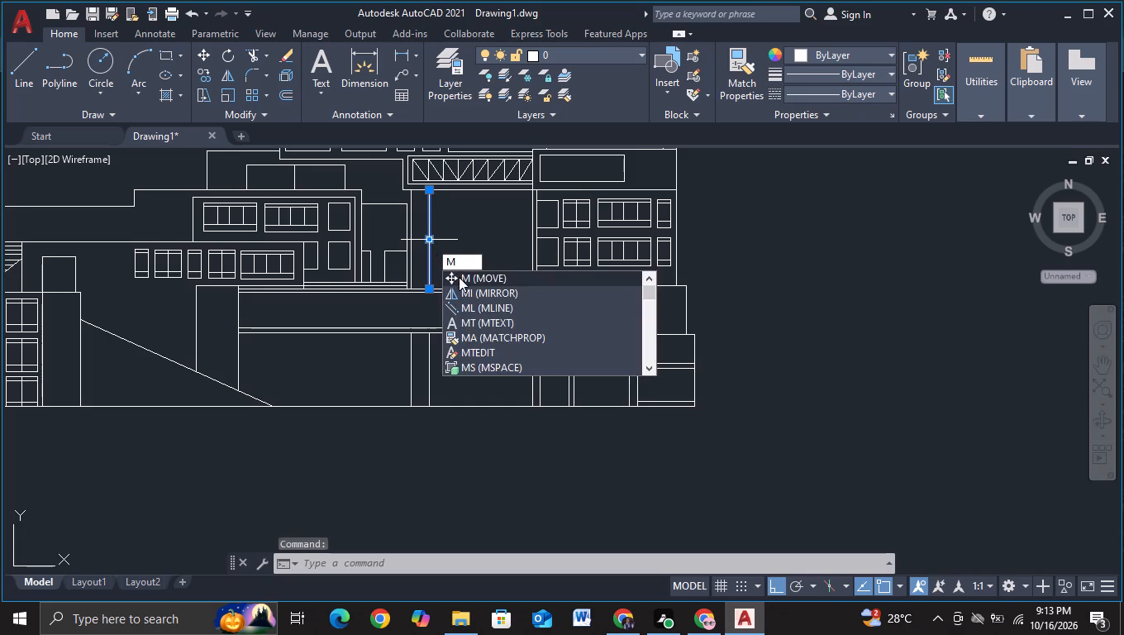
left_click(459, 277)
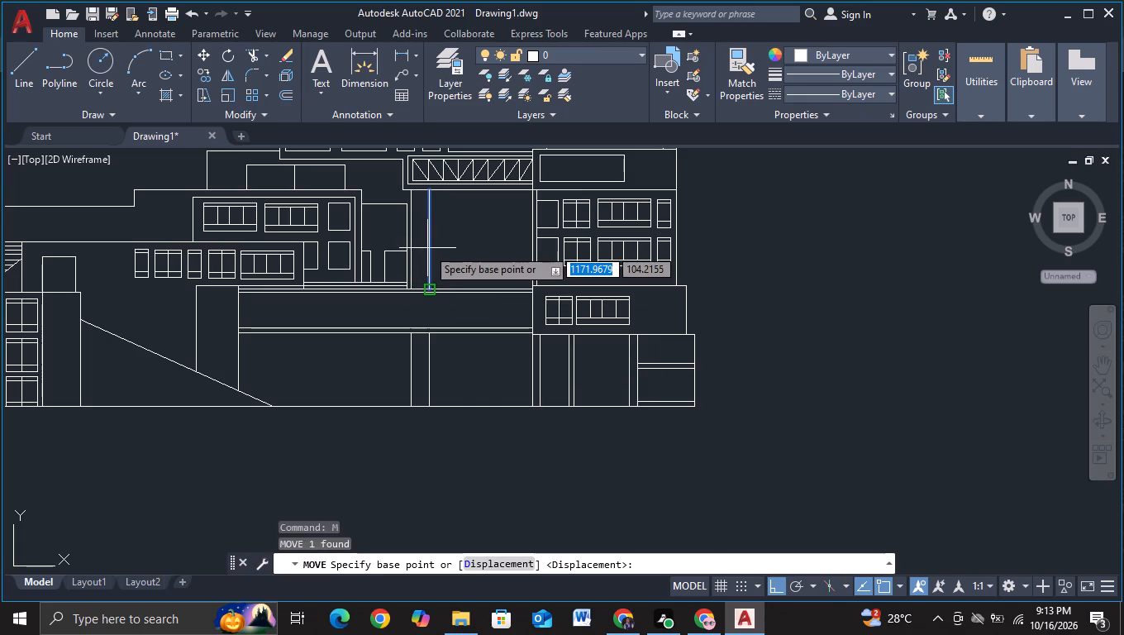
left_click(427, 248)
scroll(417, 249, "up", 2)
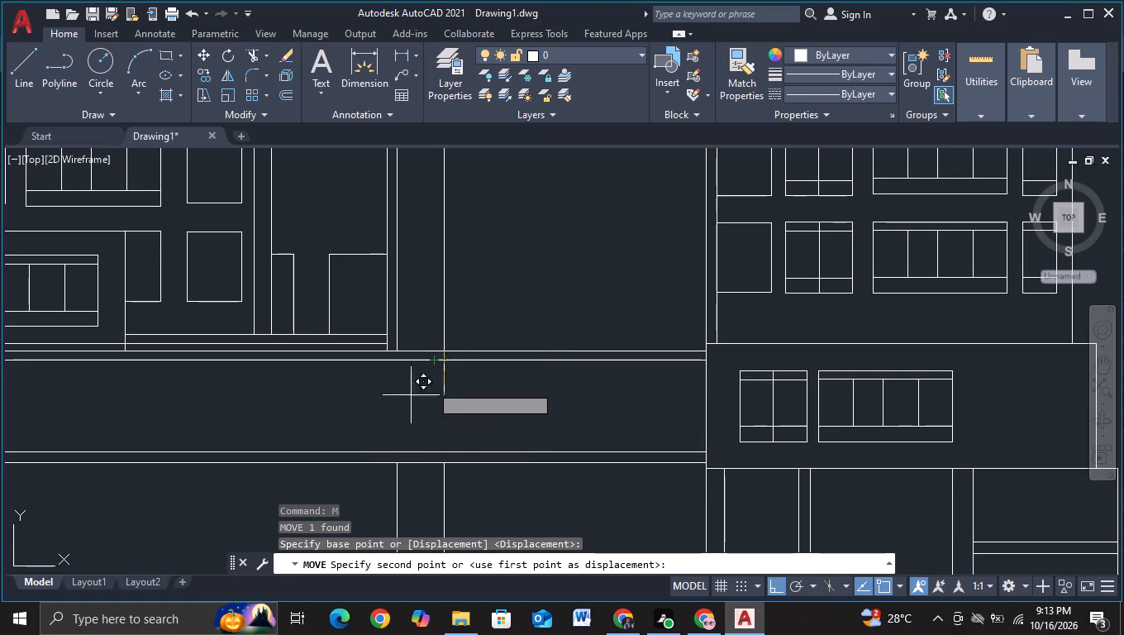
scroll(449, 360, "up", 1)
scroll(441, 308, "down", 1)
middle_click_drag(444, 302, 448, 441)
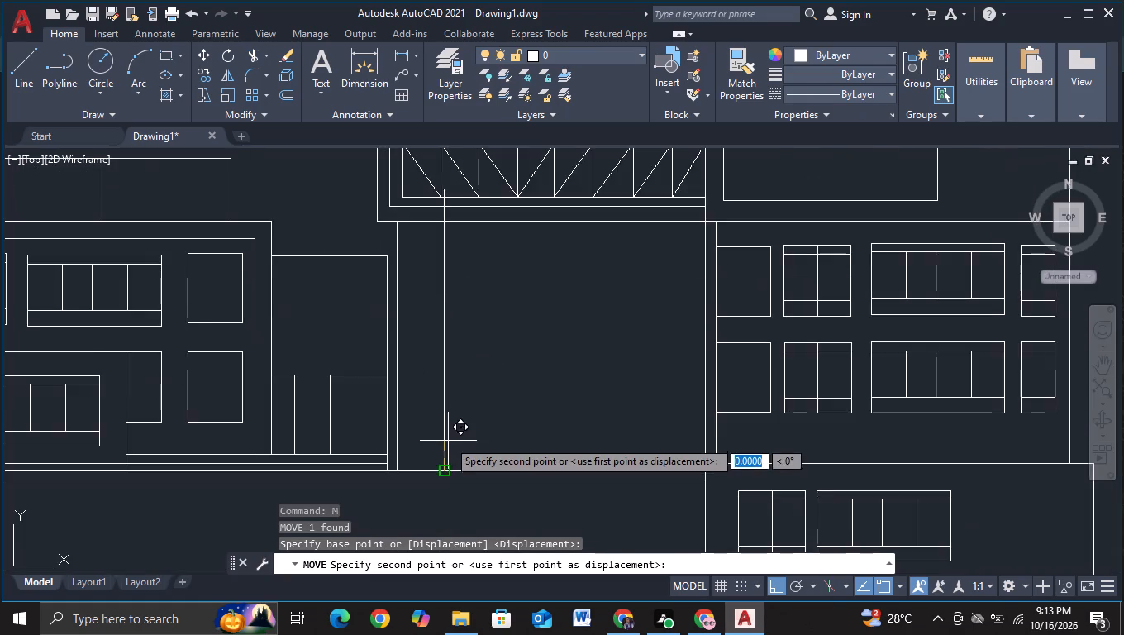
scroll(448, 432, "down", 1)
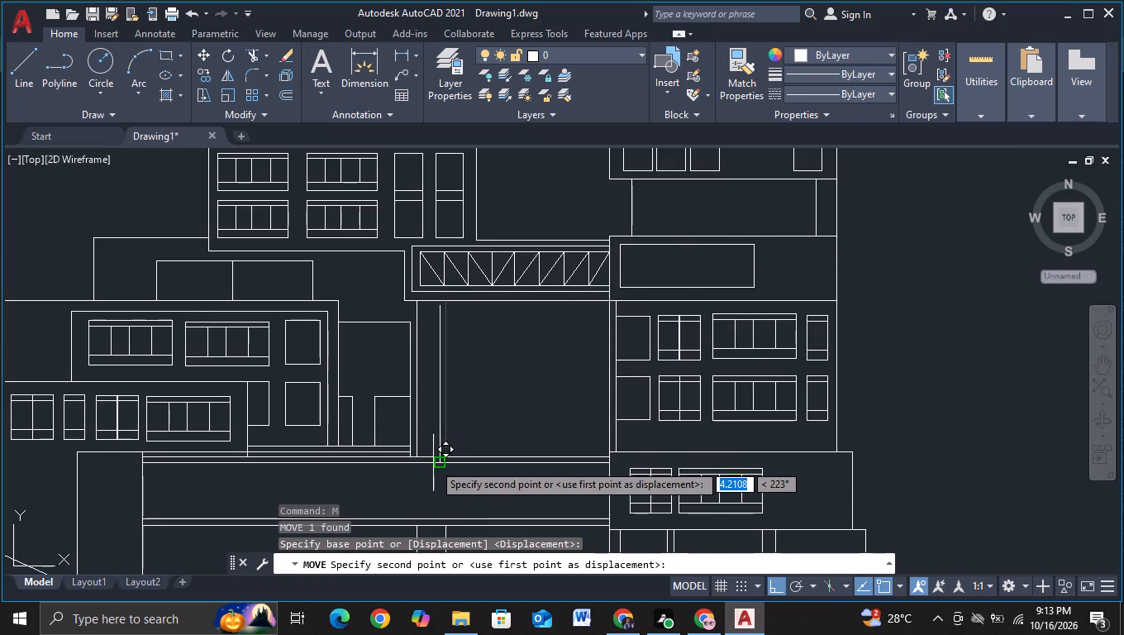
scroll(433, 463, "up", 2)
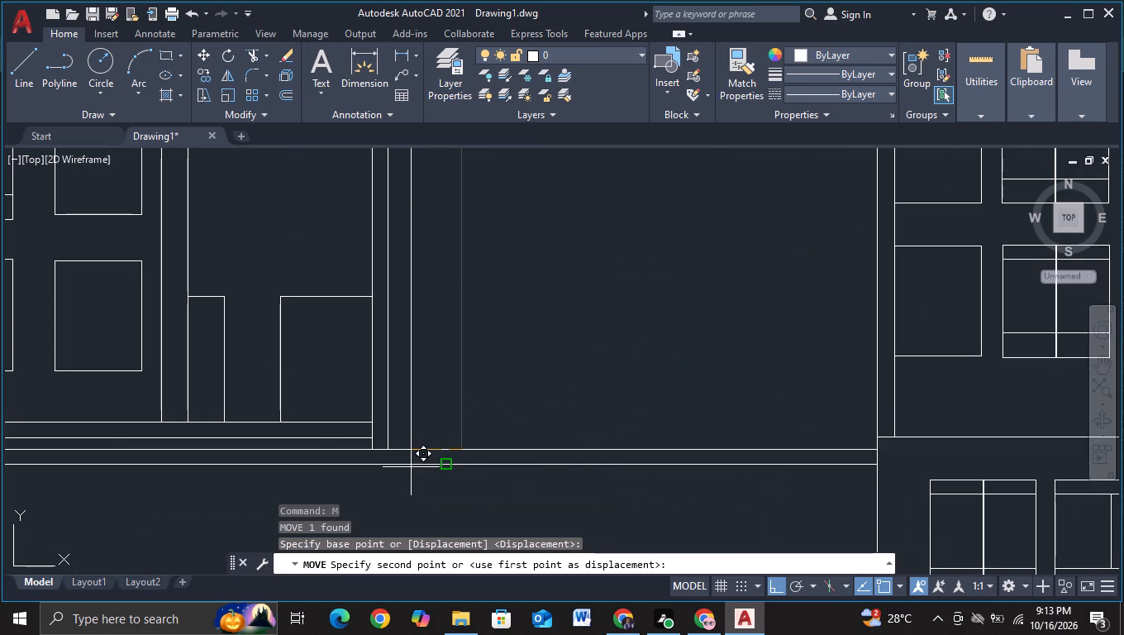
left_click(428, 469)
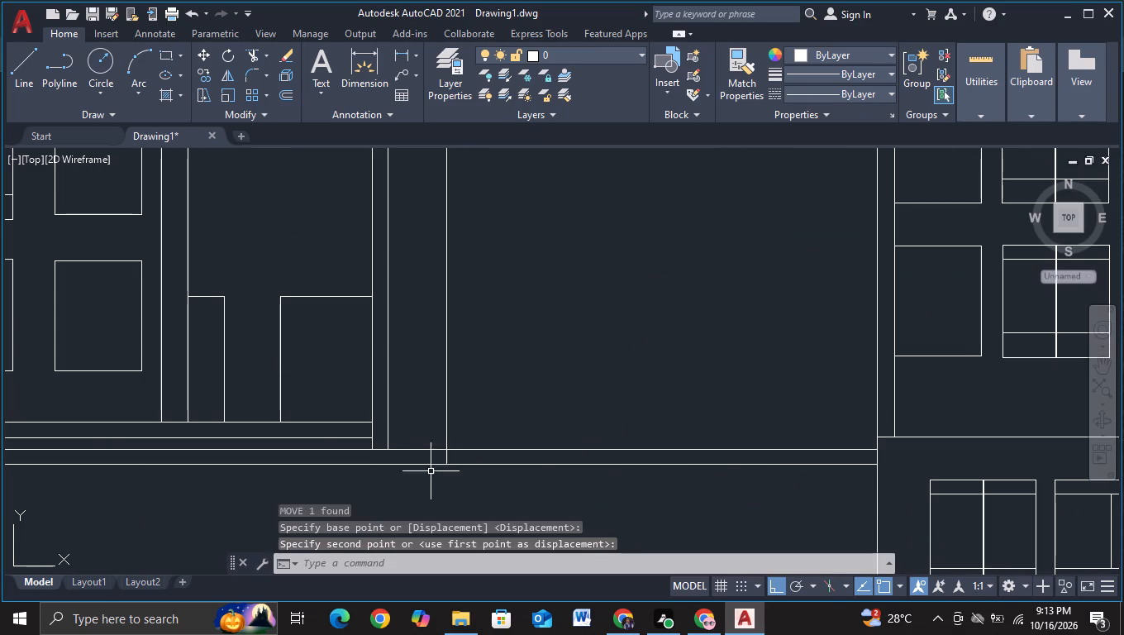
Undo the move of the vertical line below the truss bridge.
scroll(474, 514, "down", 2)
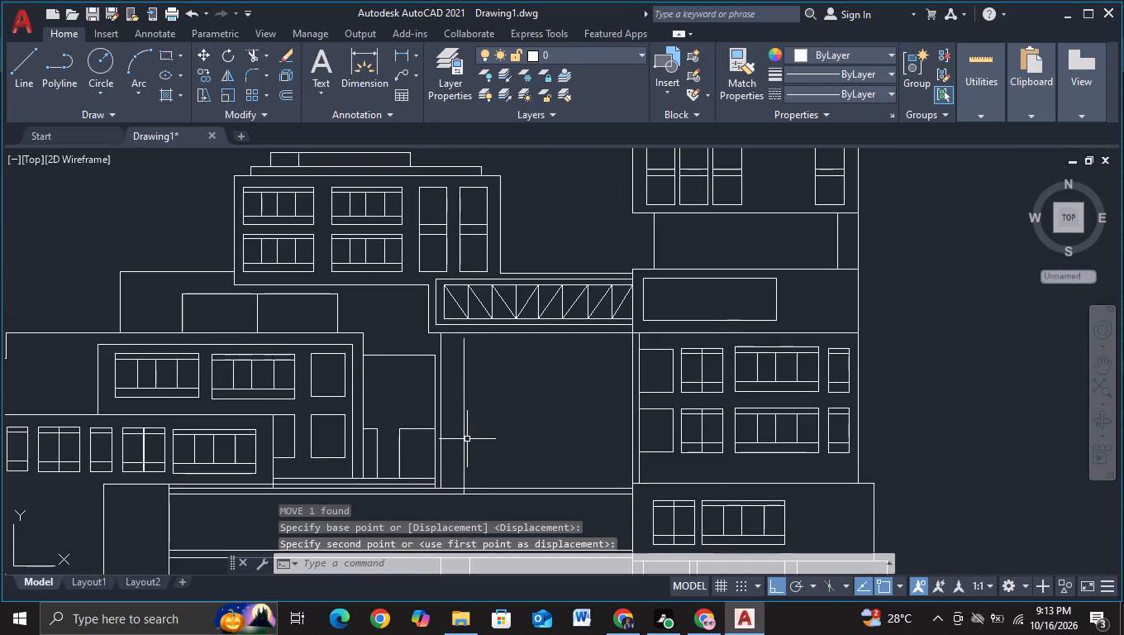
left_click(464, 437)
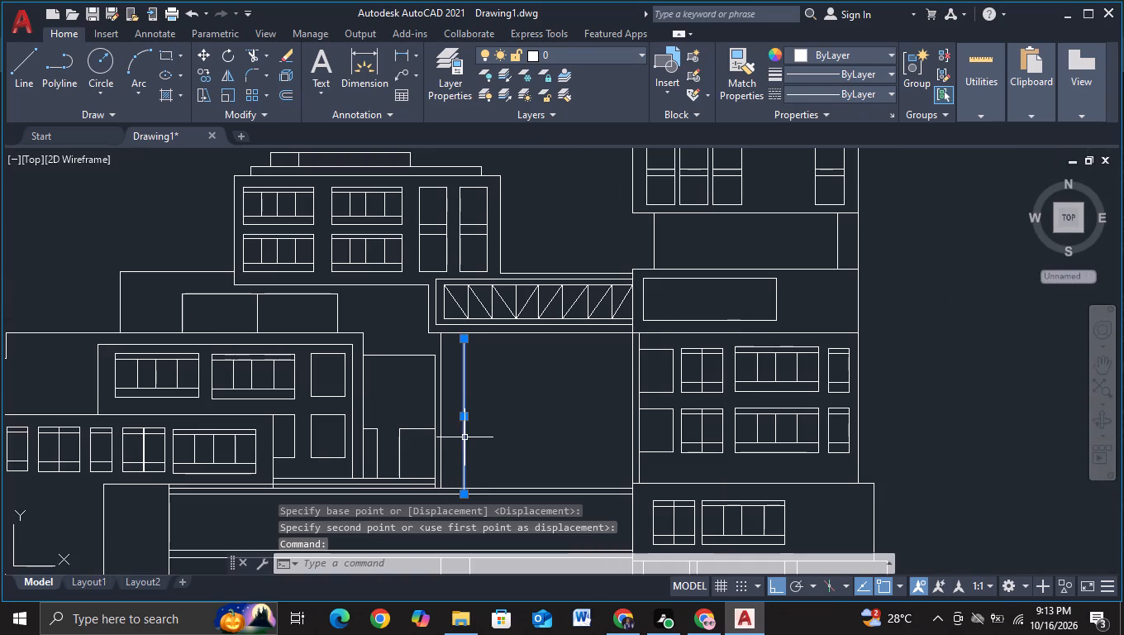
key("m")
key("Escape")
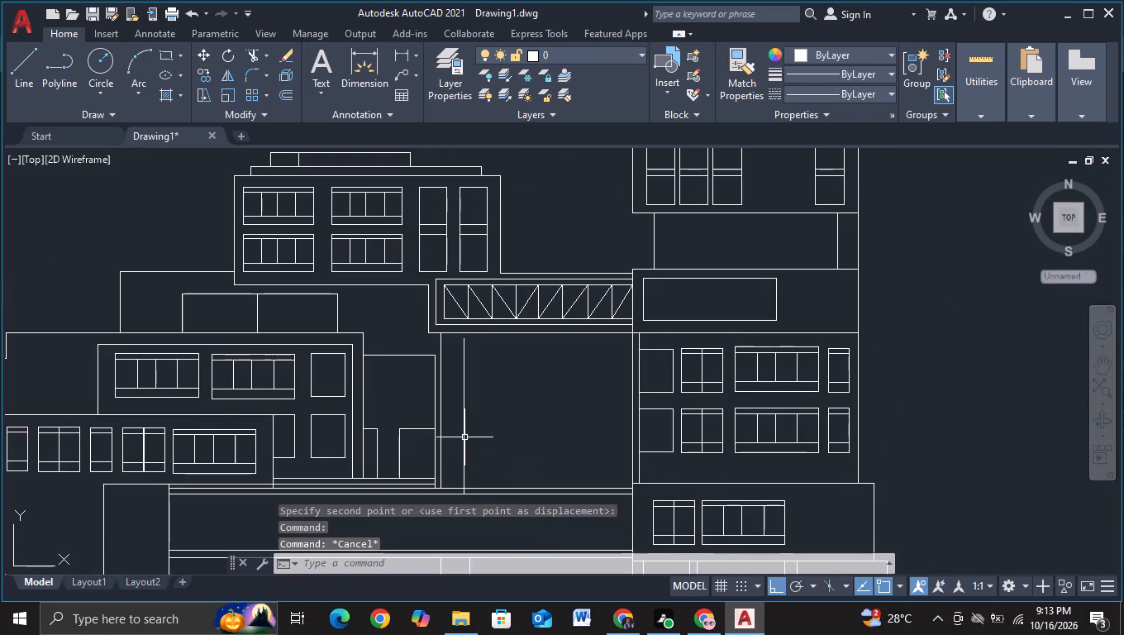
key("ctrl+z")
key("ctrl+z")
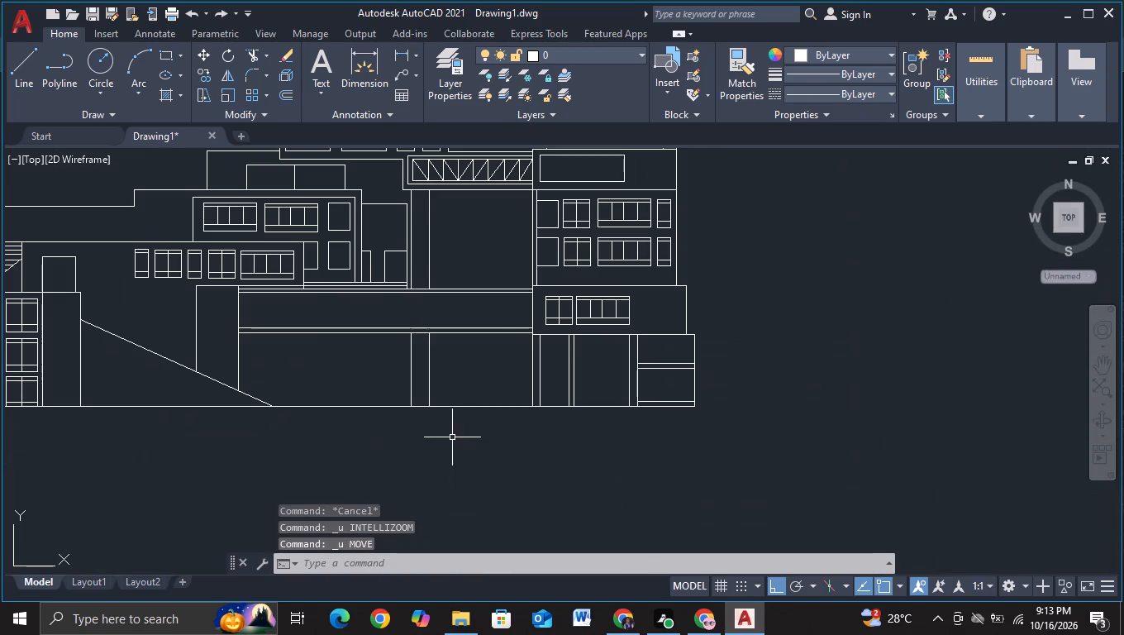
Move the inner vertical line below the truss bridge about 7 units left toward the outer one, with object snap off.
scroll(444, 270, "up", 2)
middle_click_drag(445, 270, 482, 365)
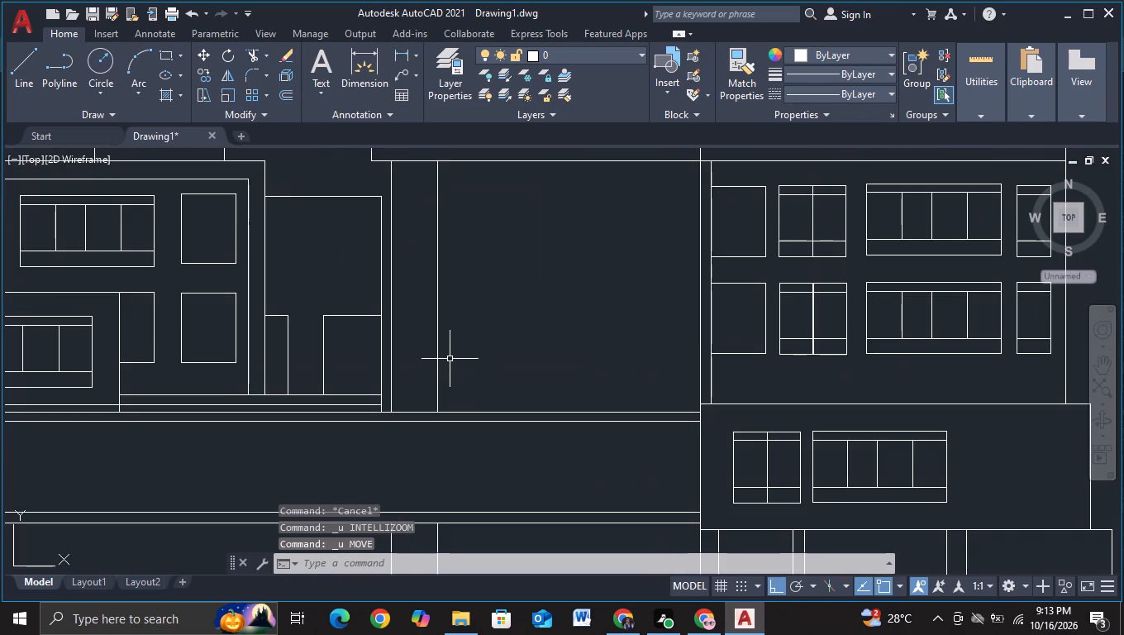
left_click(436, 351)
key("m")
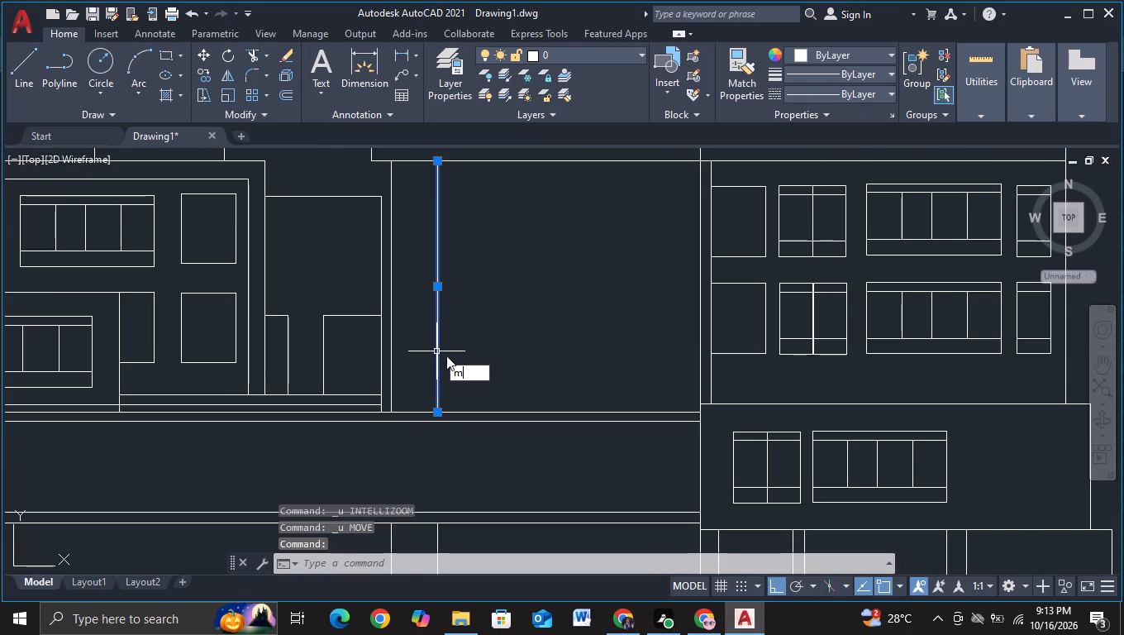
left_click(509, 391)
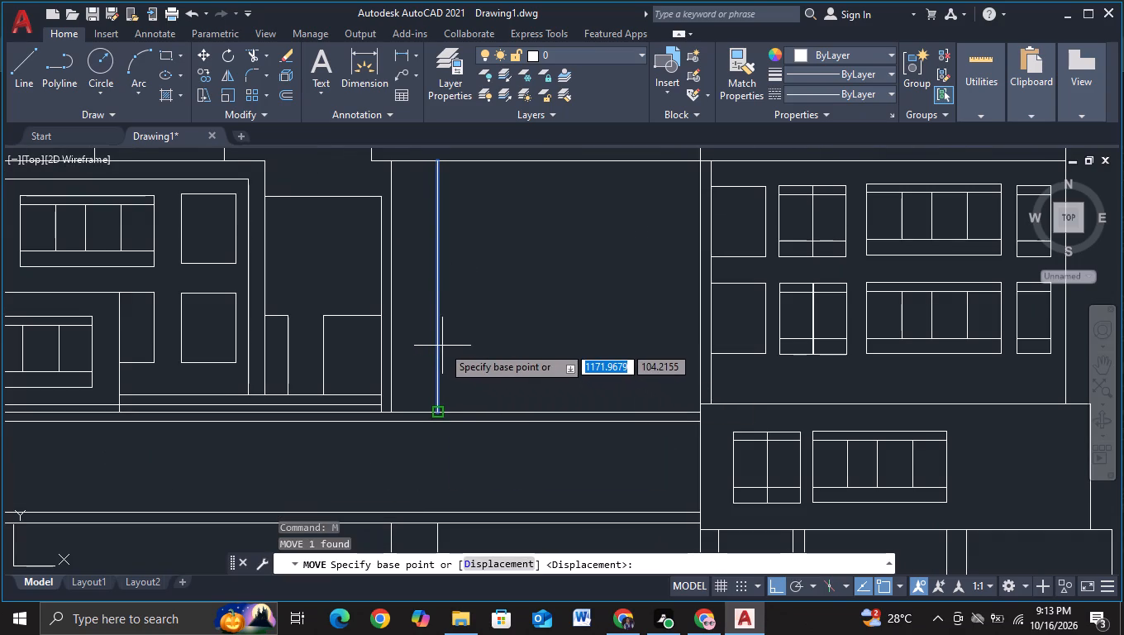
left_click(438, 345)
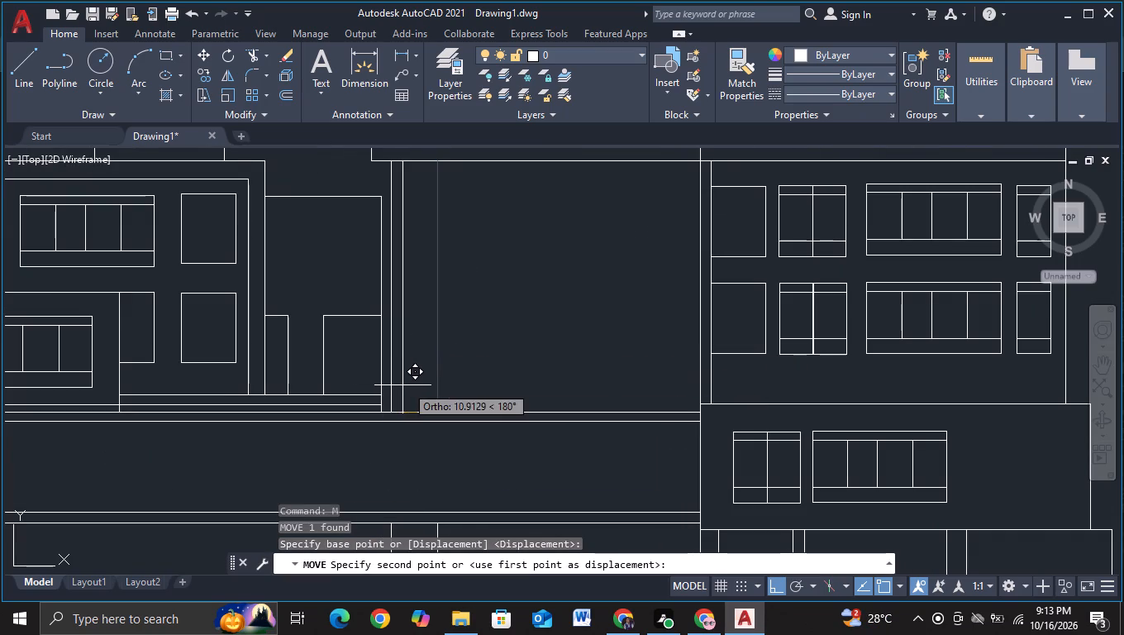
key("F3")
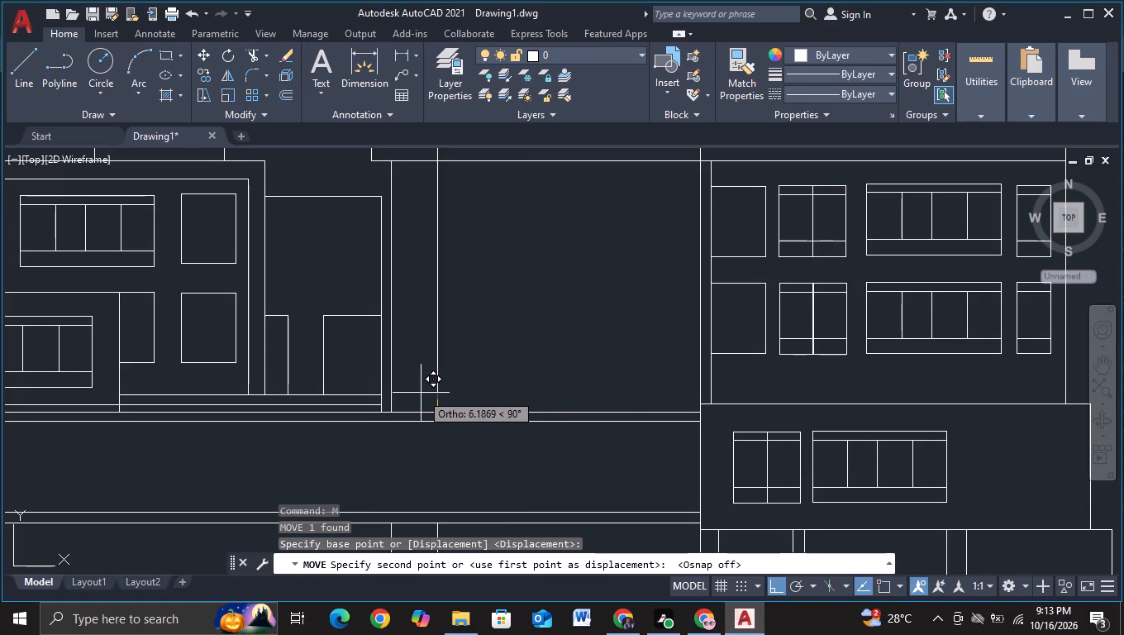
scroll(412, 391, "up", 1)
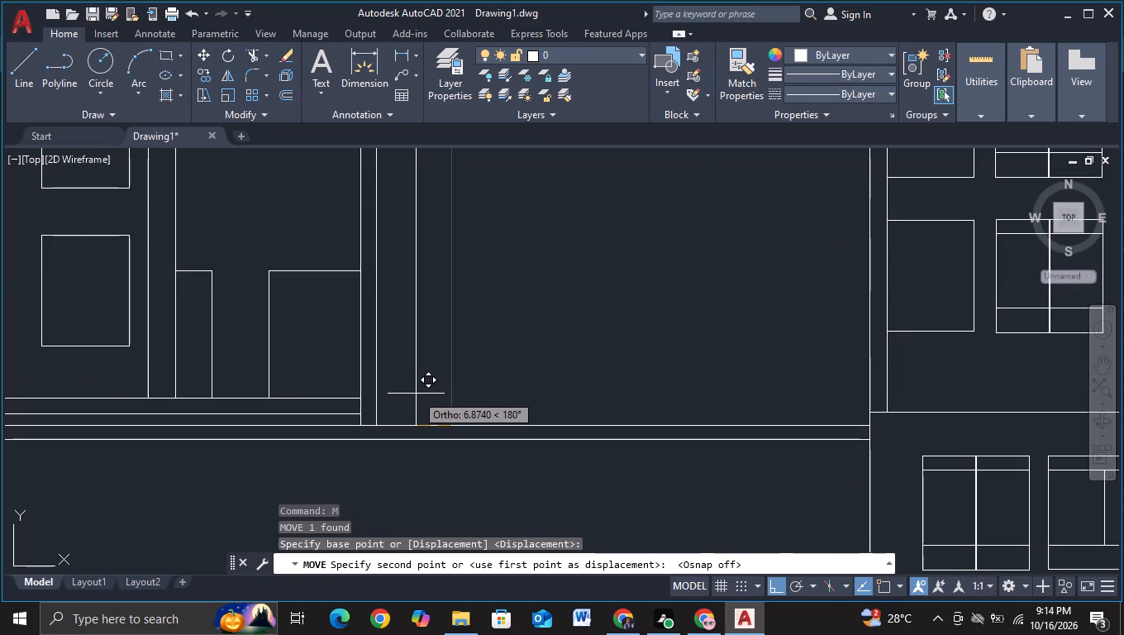
left_click(416, 394)
key("Escape")
scroll(446, 432, "down", 1)
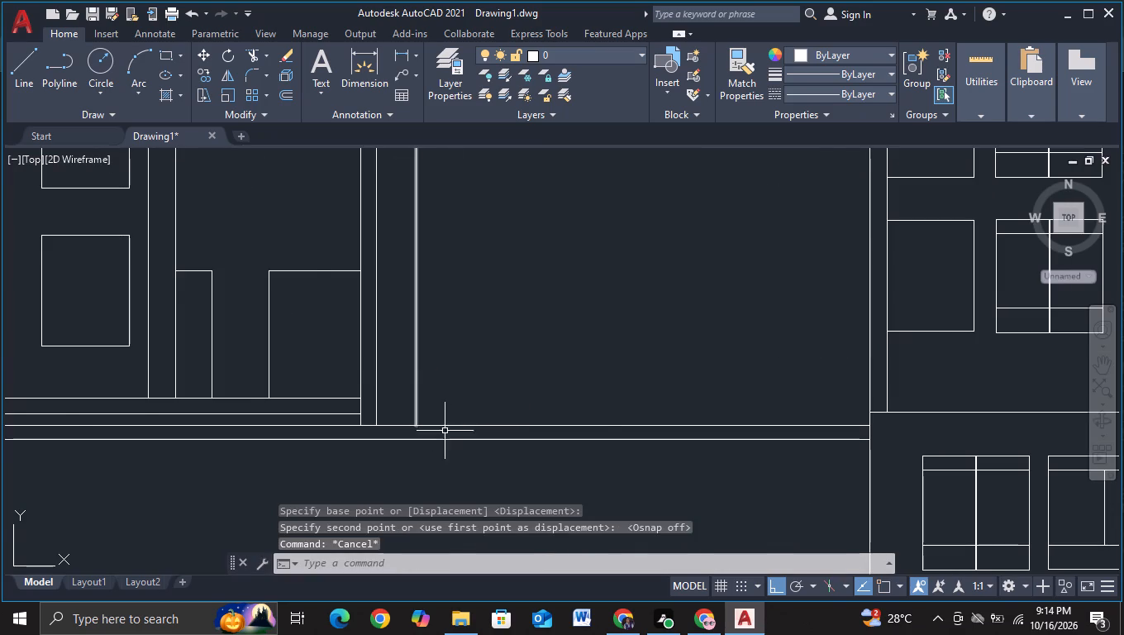
With object snap on, draw a vertical line from the moved line's bottom end straight down past the ground line.
scroll(445, 432, "down", 1)
middle_click_drag(483, 461, 494, 371)
left_click(9, 81)
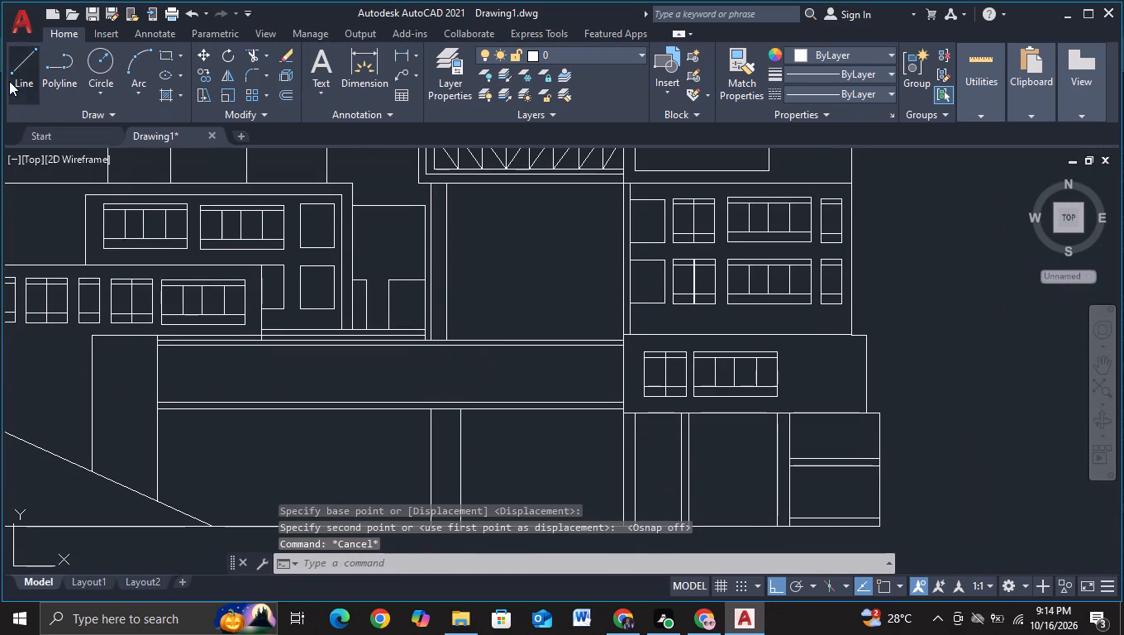
key("F3")
left_click(449, 339)
middle_click_drag(454, 467, 455, 350)
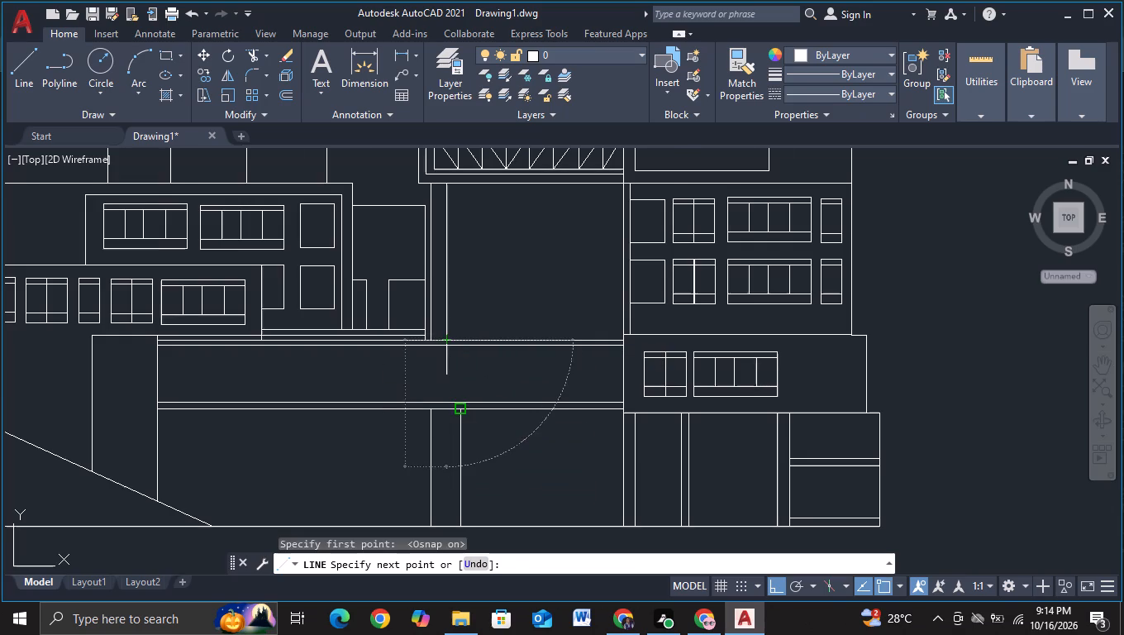
middle_click_drag(455, 350, 455, 331)
left_click(435, 459)
key("Escape")
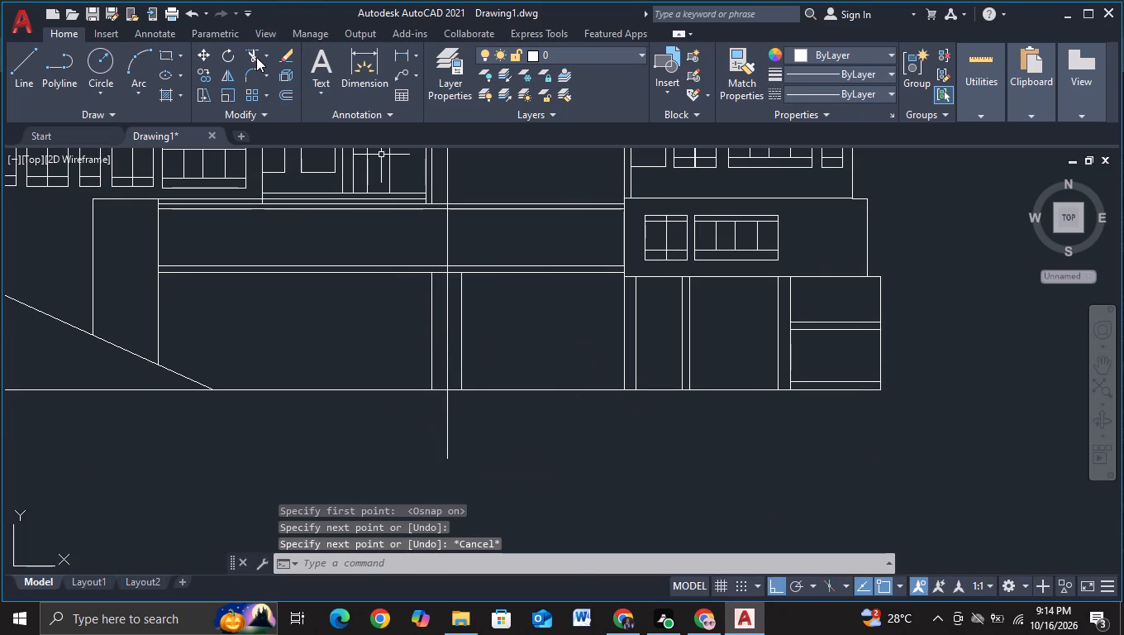
Trim the new vertical below the ground line and throughout the horizontal band, and trim away the old lower pillar's right edge.
left_click(256, 60)
left_click_drag(399, 447, 526, 447)
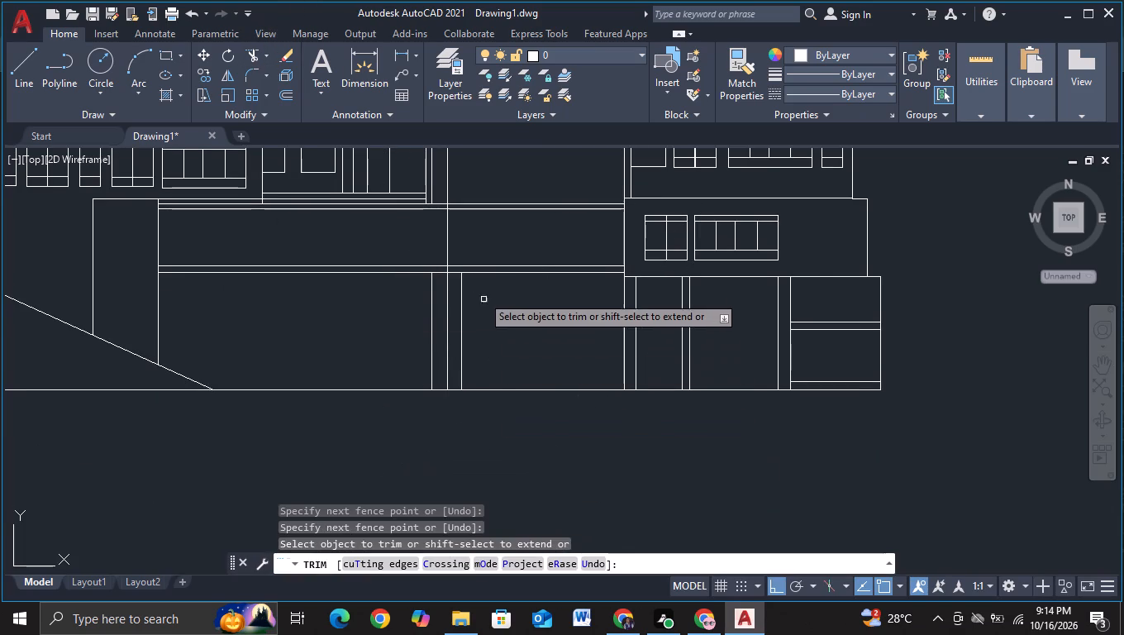
scroll(470, 276, "up", 1)
left_click(431, 265)
left_click_drag(398, 192, 419, 192)
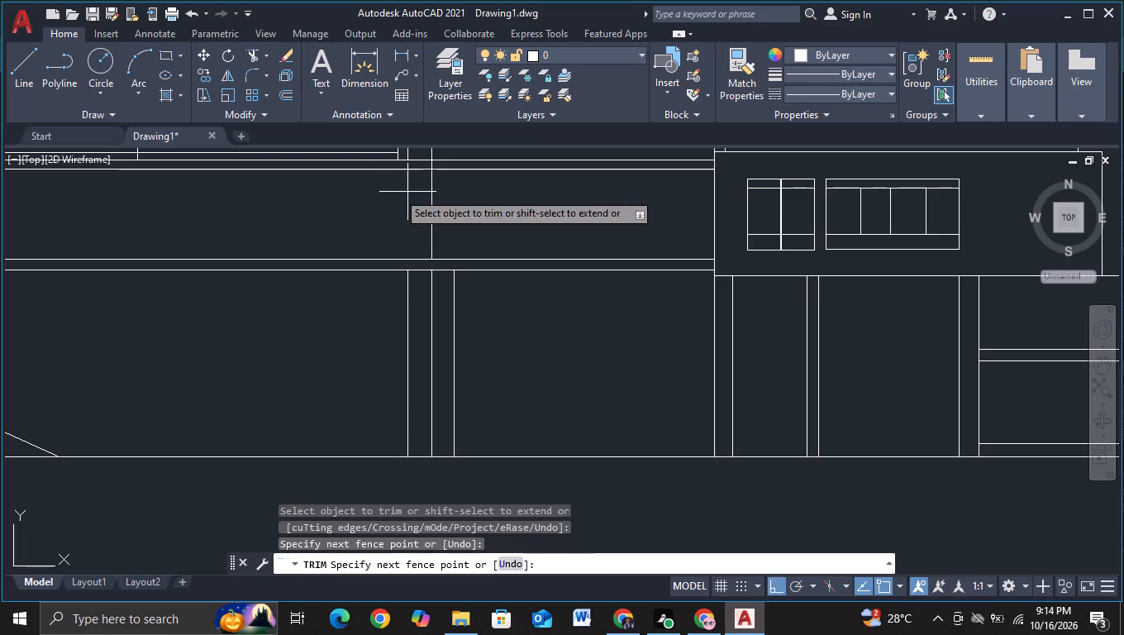
left_click_drag(419, 192, 534, 197)
left_click(431, 165)
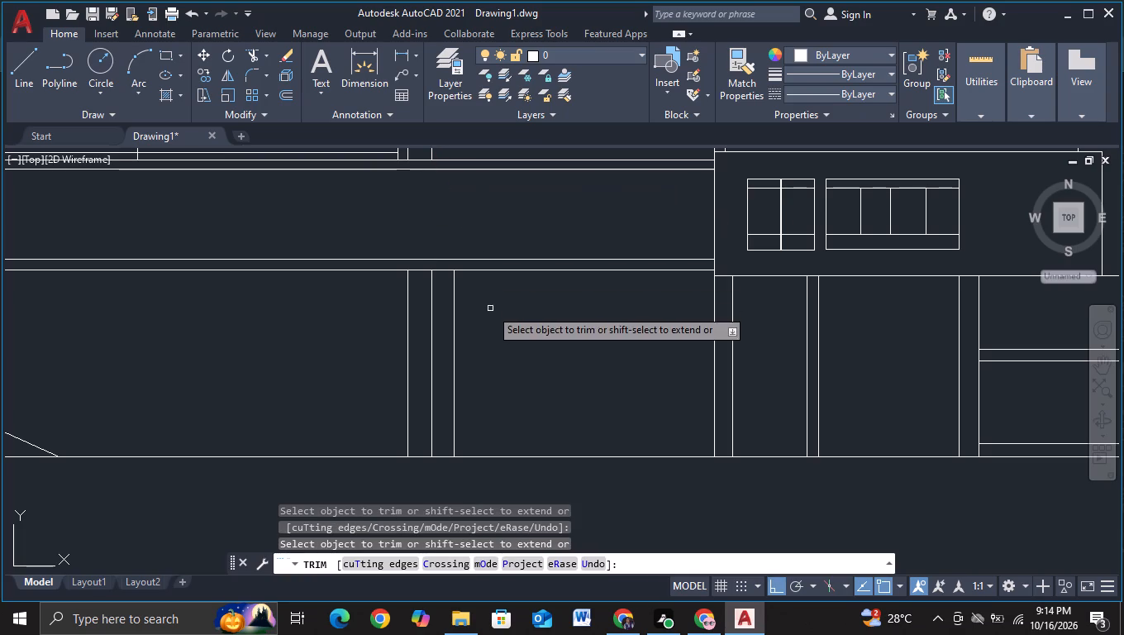
left_click_drag(455, 347, 483, 345)
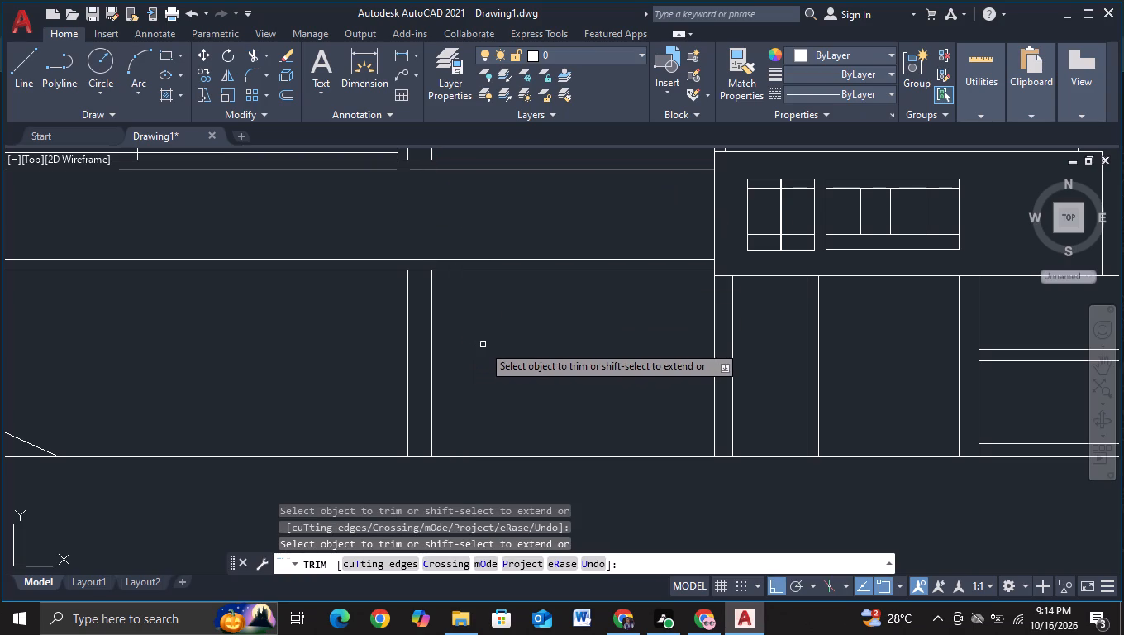
scroll(507, 351, "down", 2)
key("Escape")
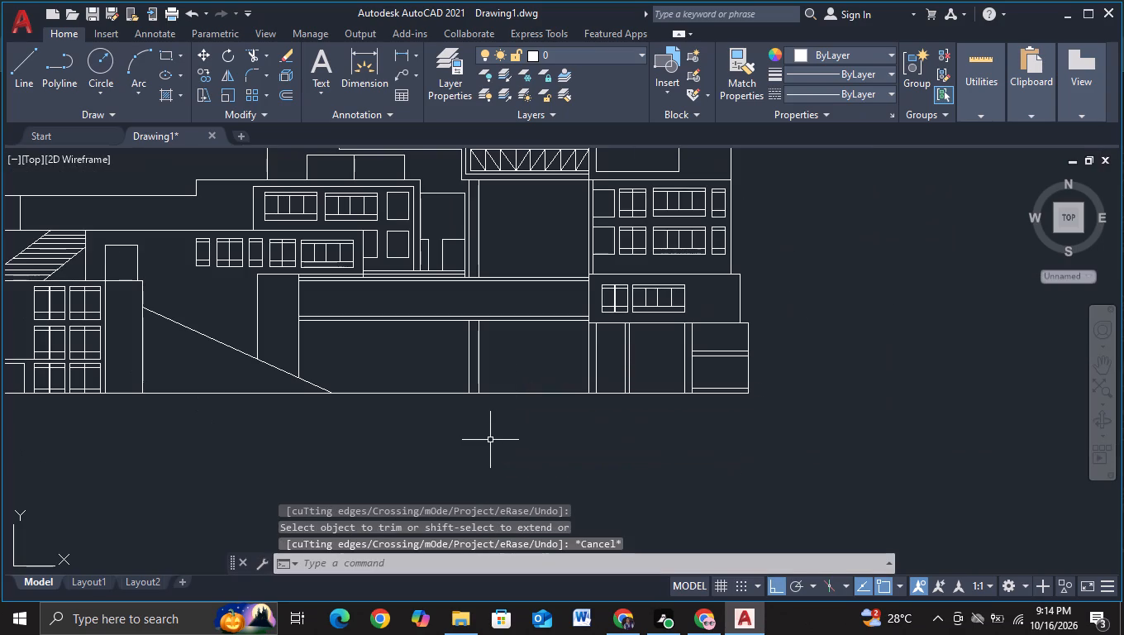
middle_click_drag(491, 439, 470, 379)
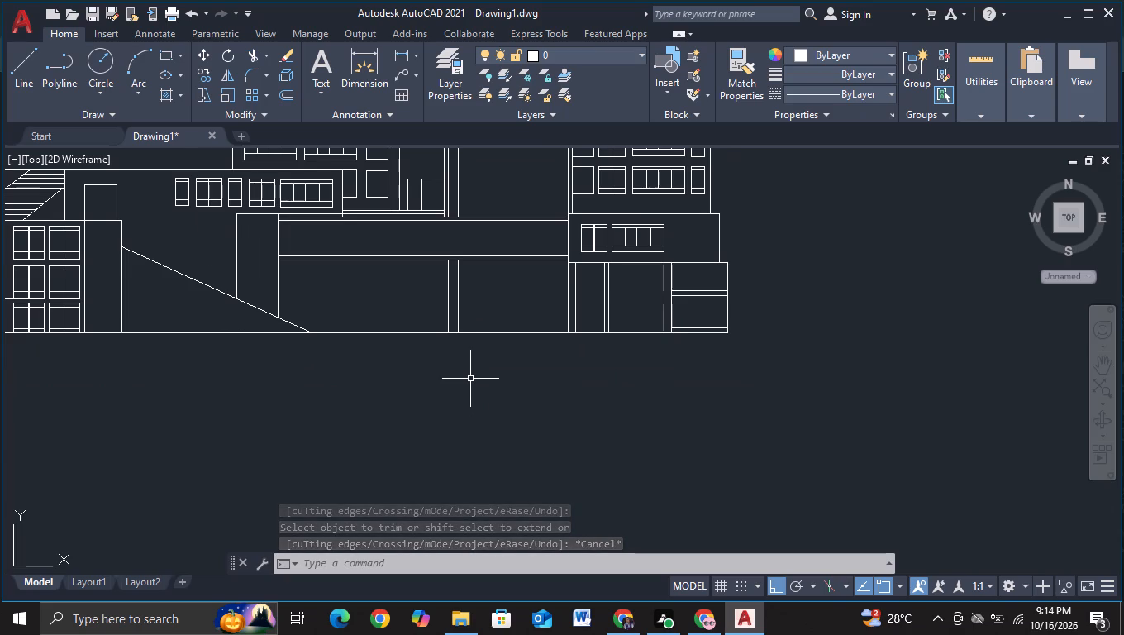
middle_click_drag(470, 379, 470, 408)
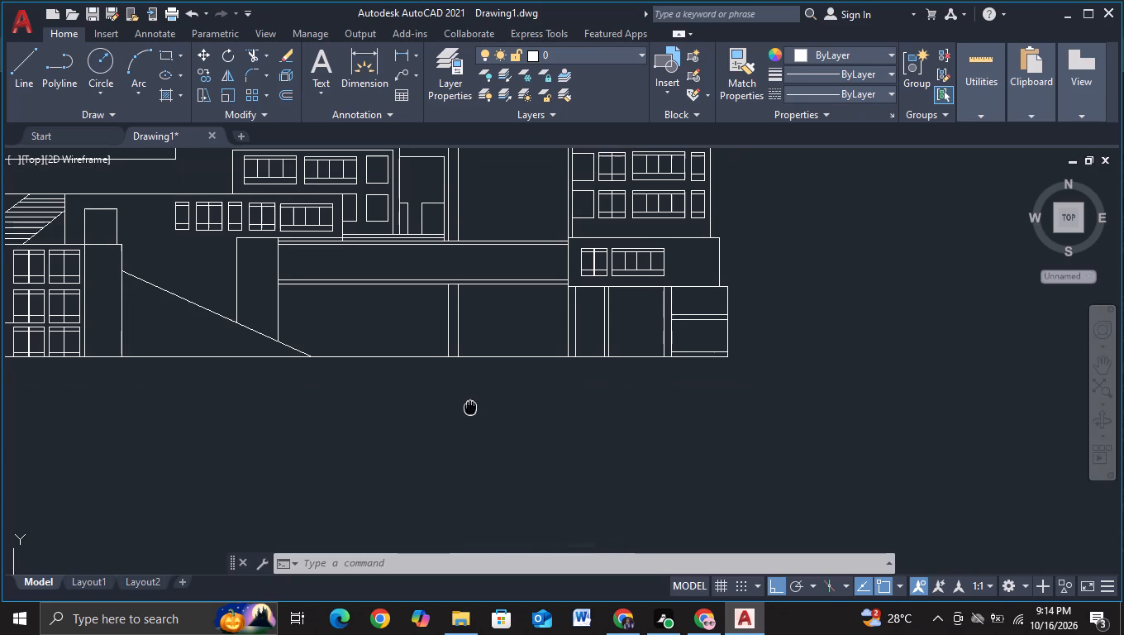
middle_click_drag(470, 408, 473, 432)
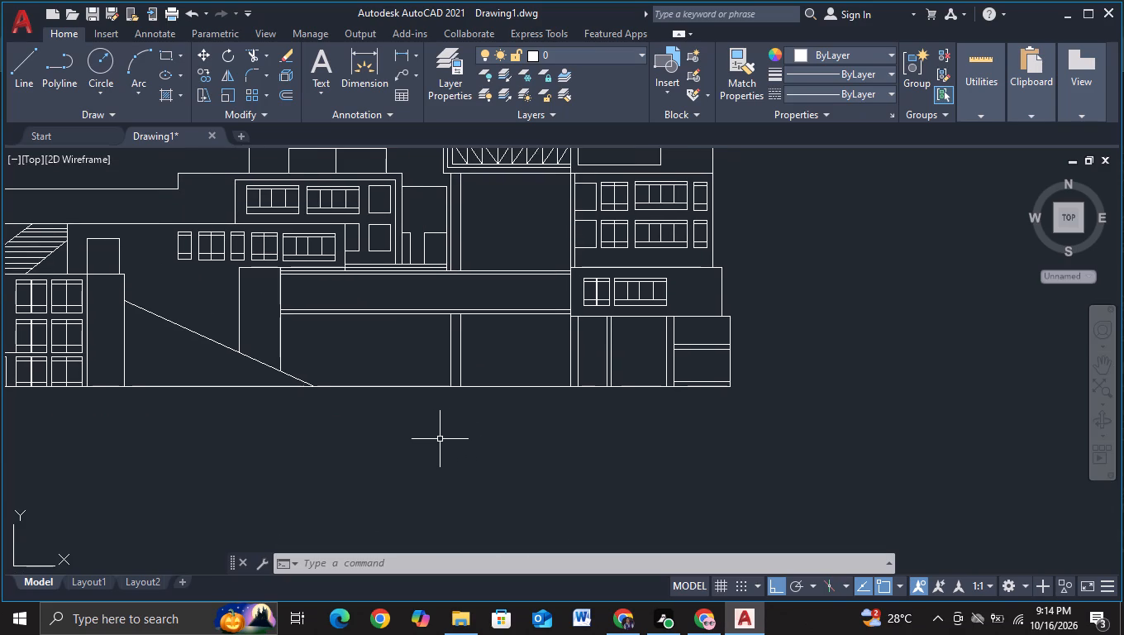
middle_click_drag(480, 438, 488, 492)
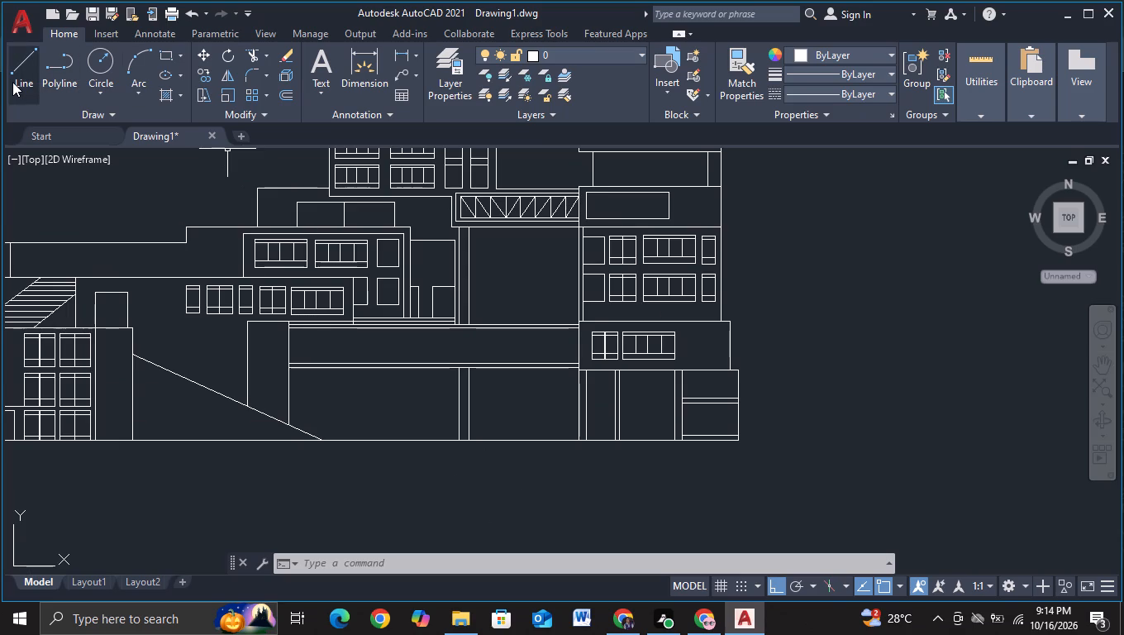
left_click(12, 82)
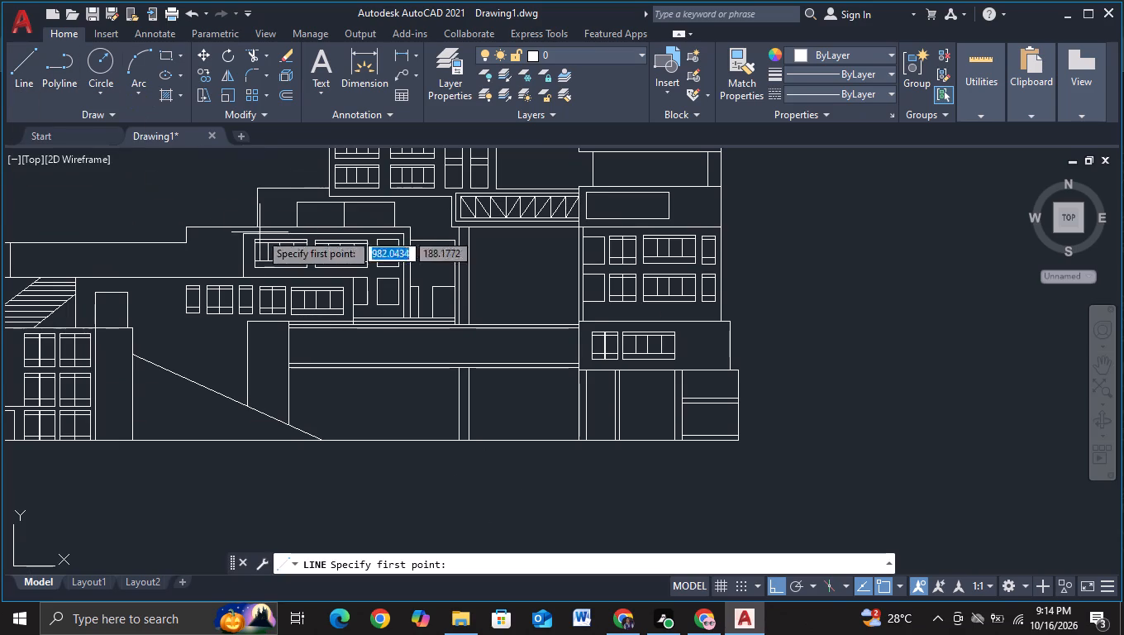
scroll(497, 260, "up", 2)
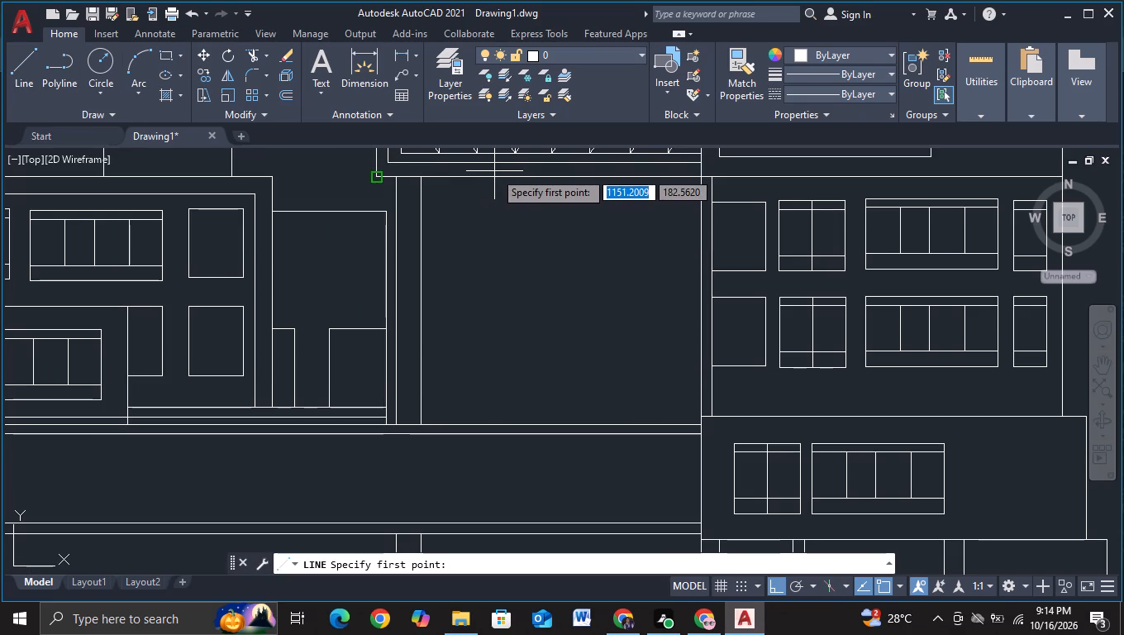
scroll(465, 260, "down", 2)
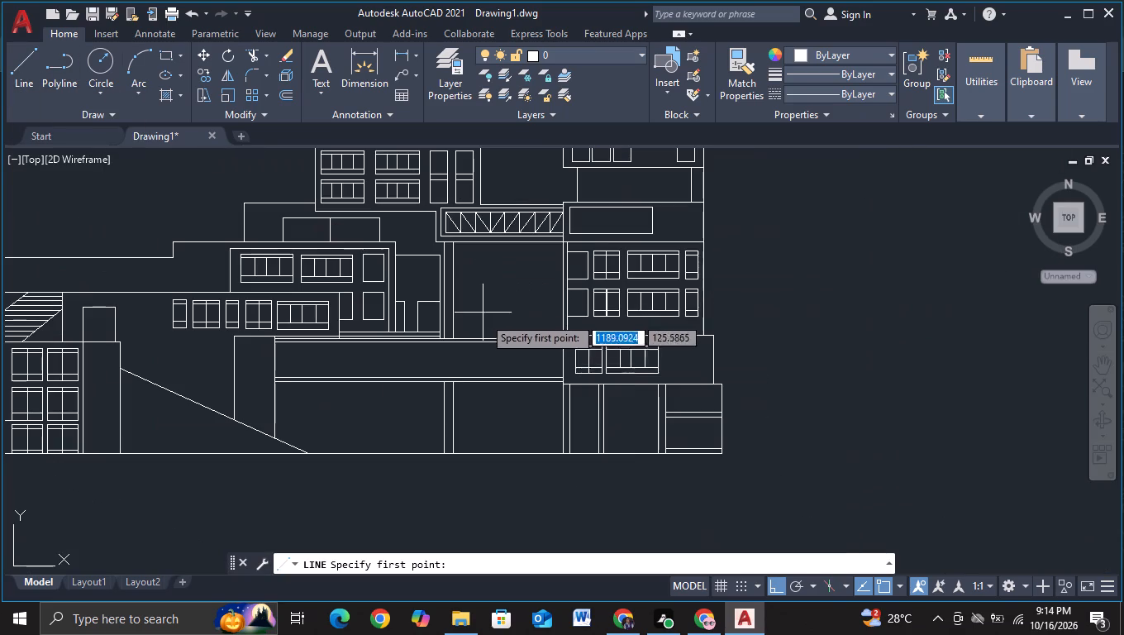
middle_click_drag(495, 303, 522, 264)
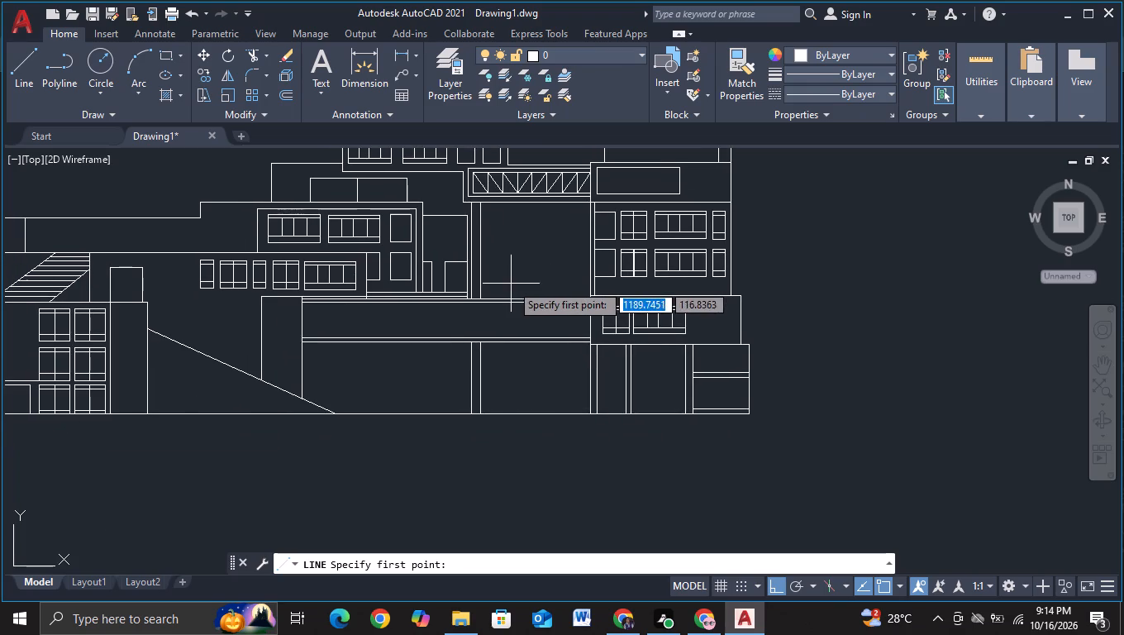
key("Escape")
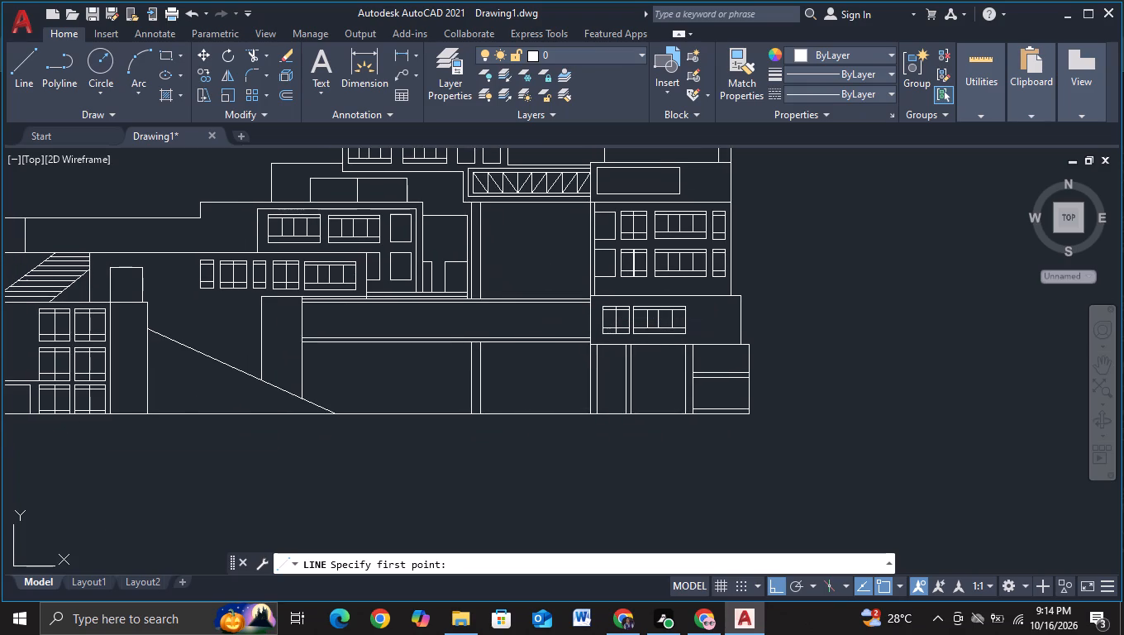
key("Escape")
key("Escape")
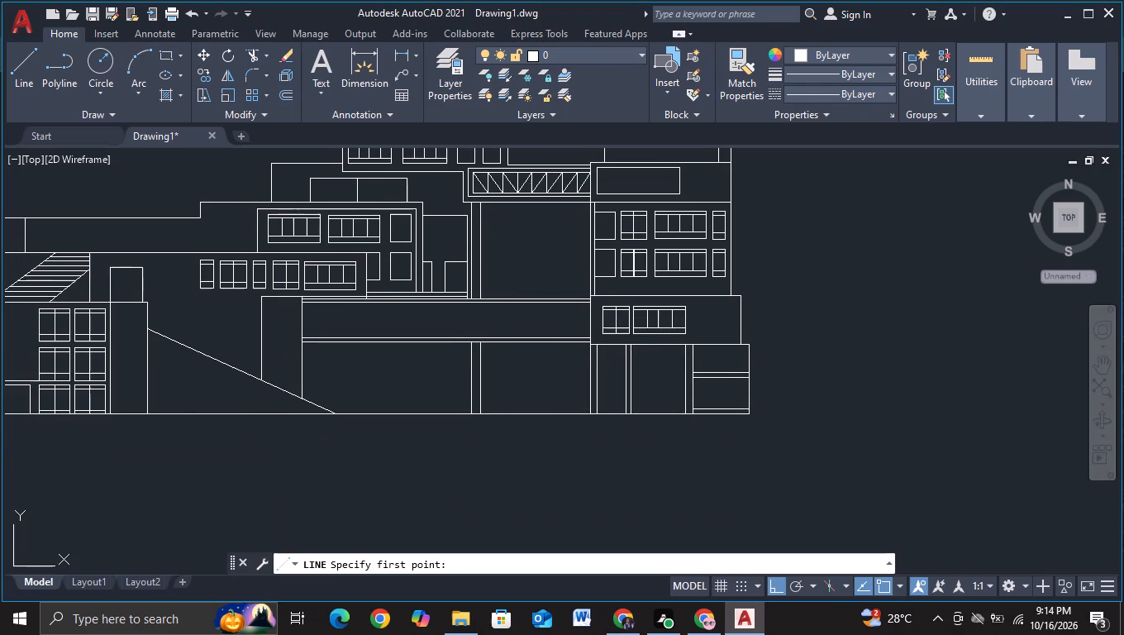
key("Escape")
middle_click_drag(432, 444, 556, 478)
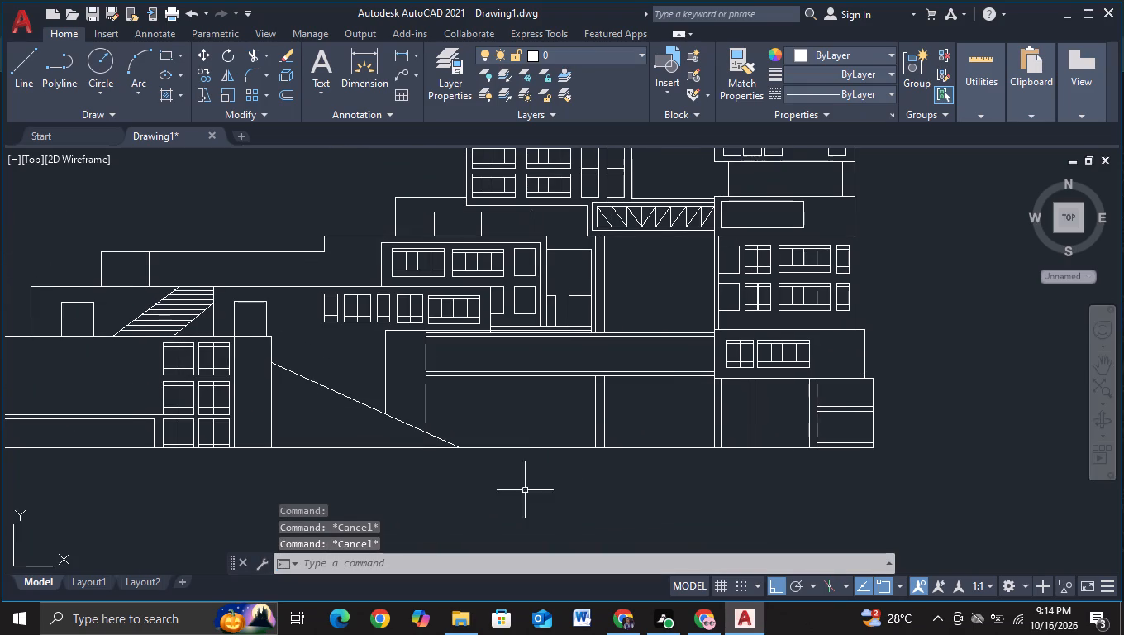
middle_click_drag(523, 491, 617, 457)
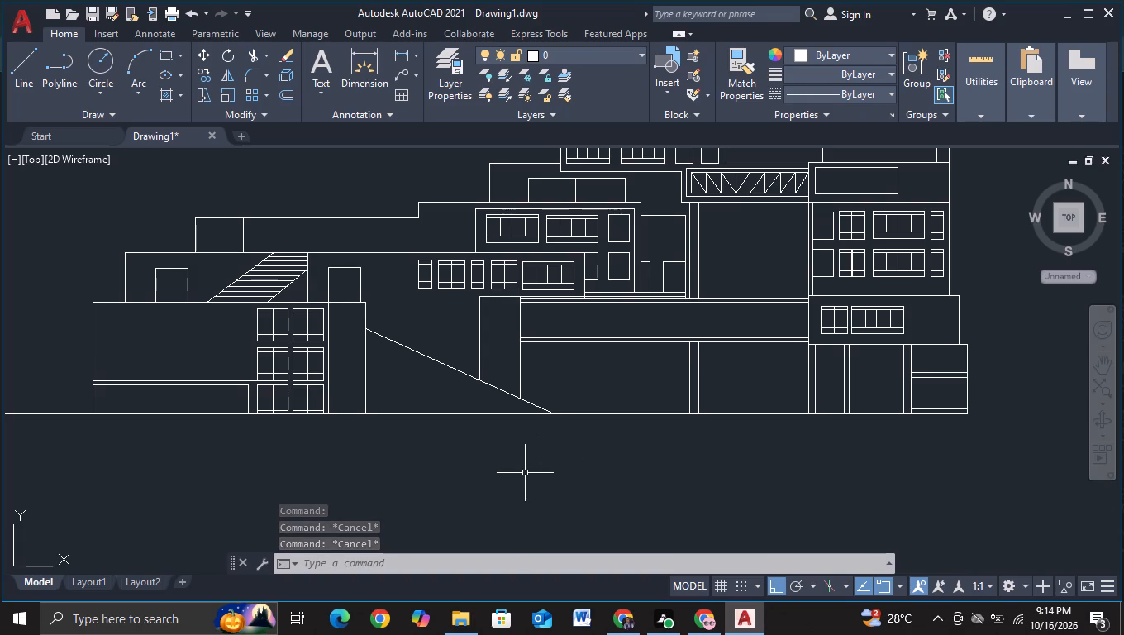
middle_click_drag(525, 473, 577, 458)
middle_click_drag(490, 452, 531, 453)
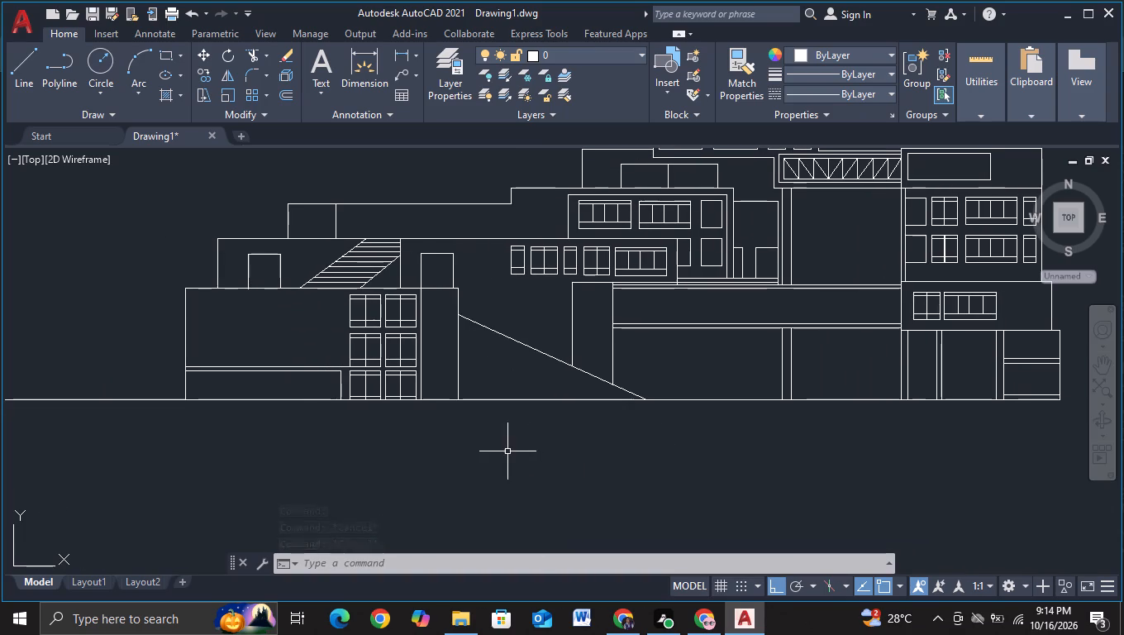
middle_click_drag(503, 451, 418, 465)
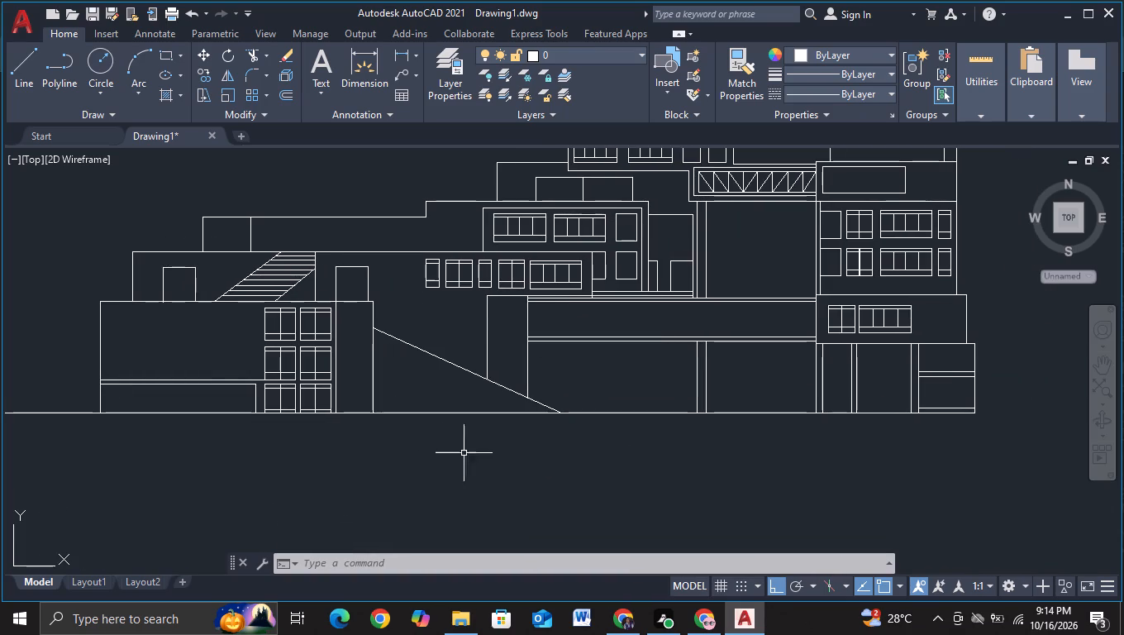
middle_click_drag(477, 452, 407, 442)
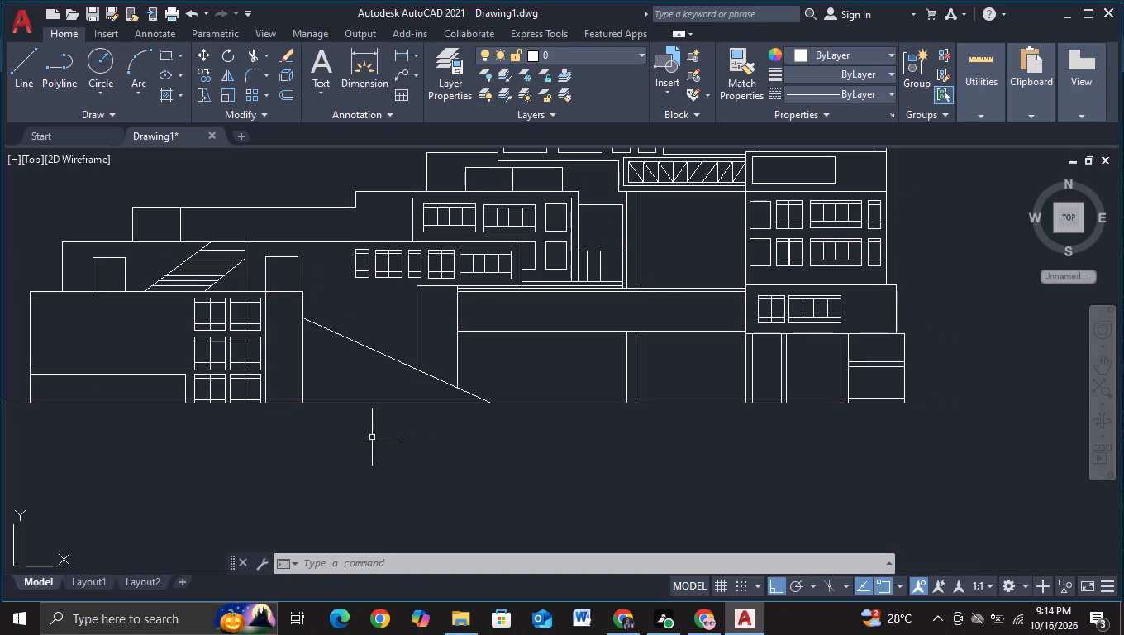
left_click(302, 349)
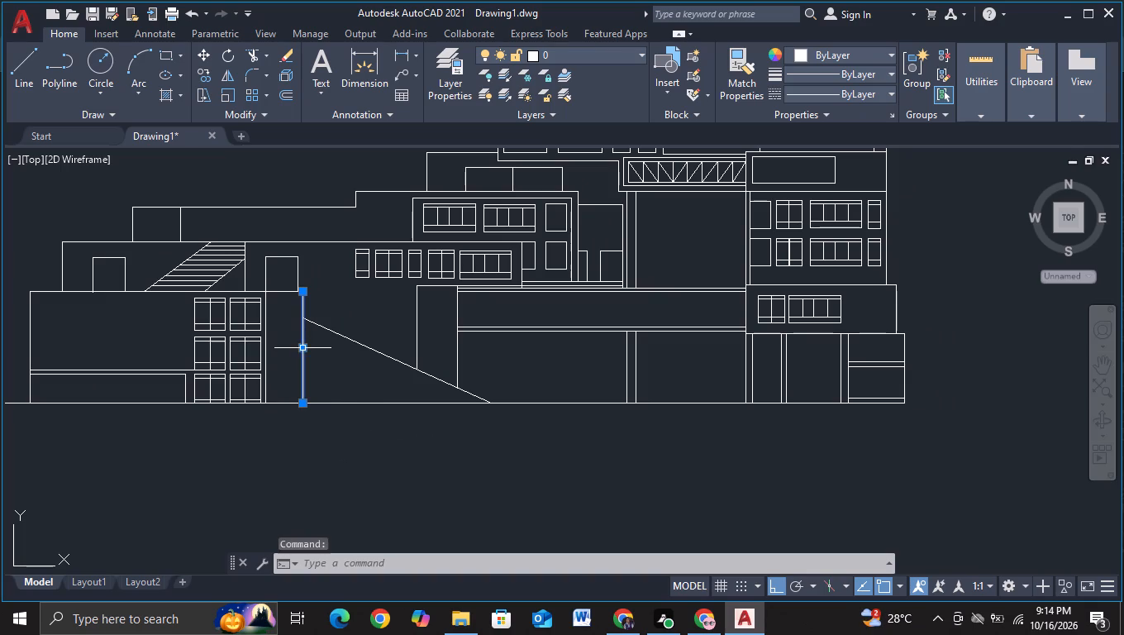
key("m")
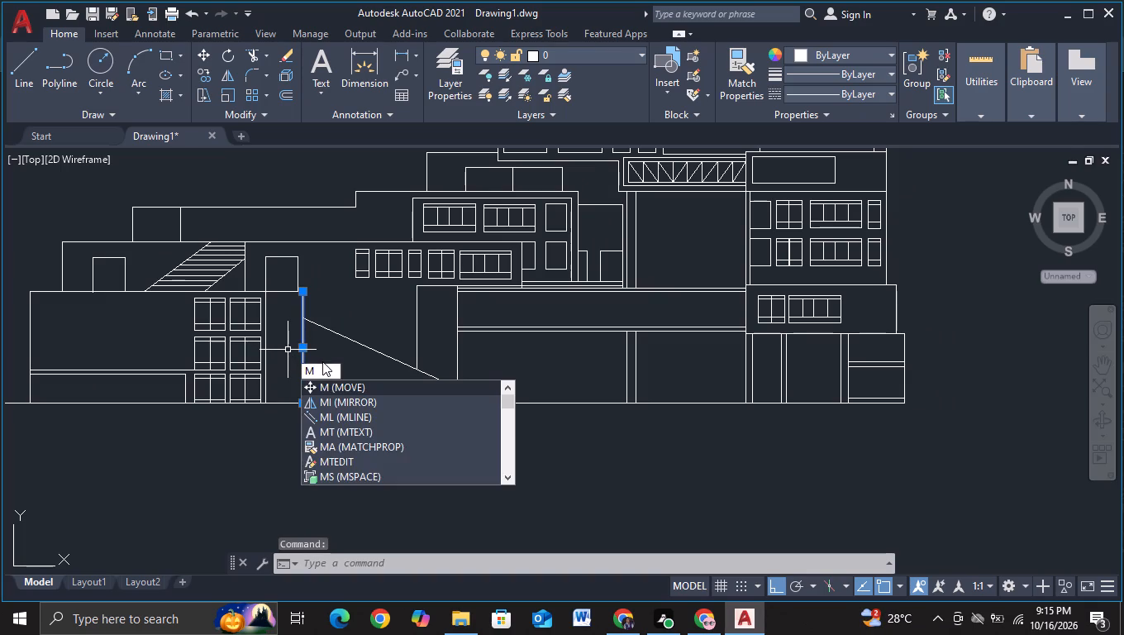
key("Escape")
Copy the three leftmost windows of the row above the ramp straight down to start a second row.
middle_click_drag(380, 389, 298, 390)
scroll(303, 294, "up", 1)
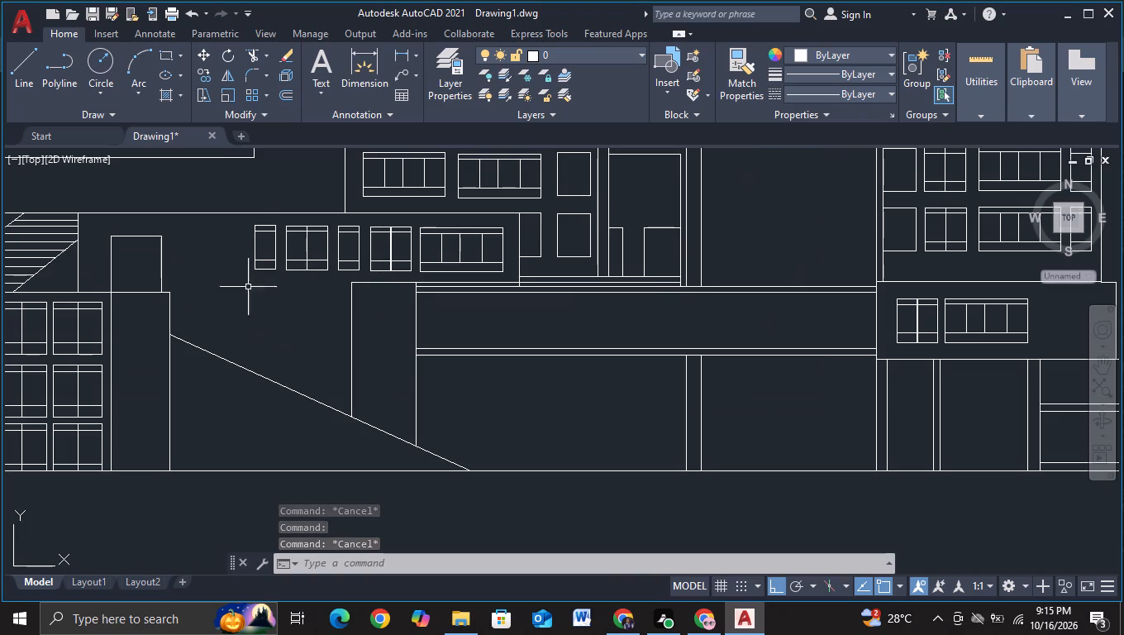
left_click(241, 222)
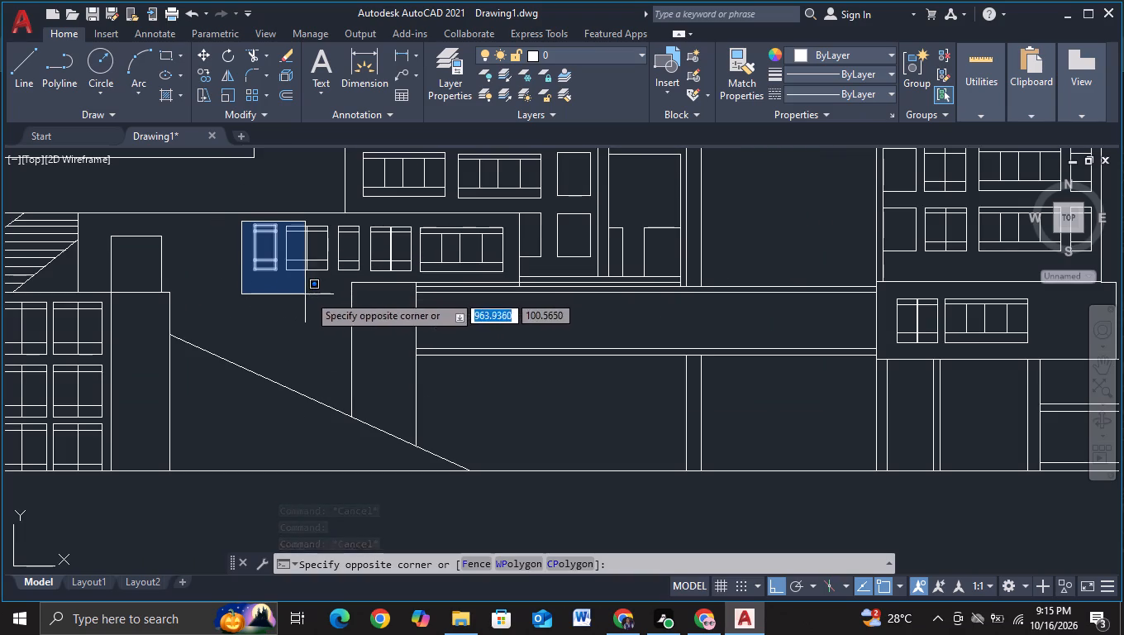
left_click(362, 281)
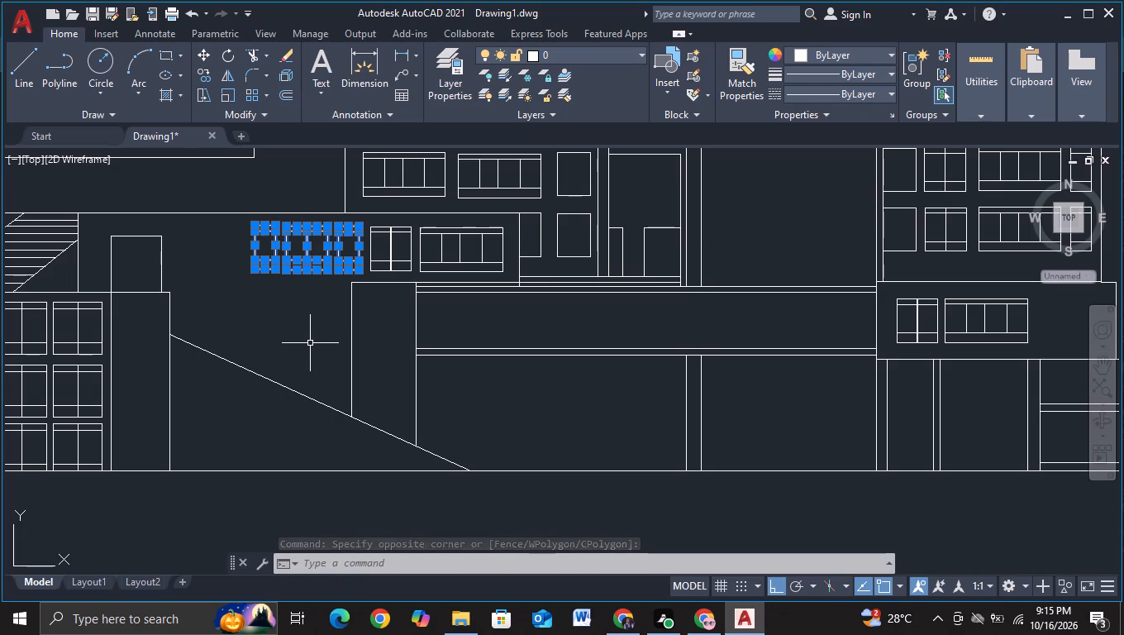
key("c")
left_click(362, 395)
left_click(312, 250)
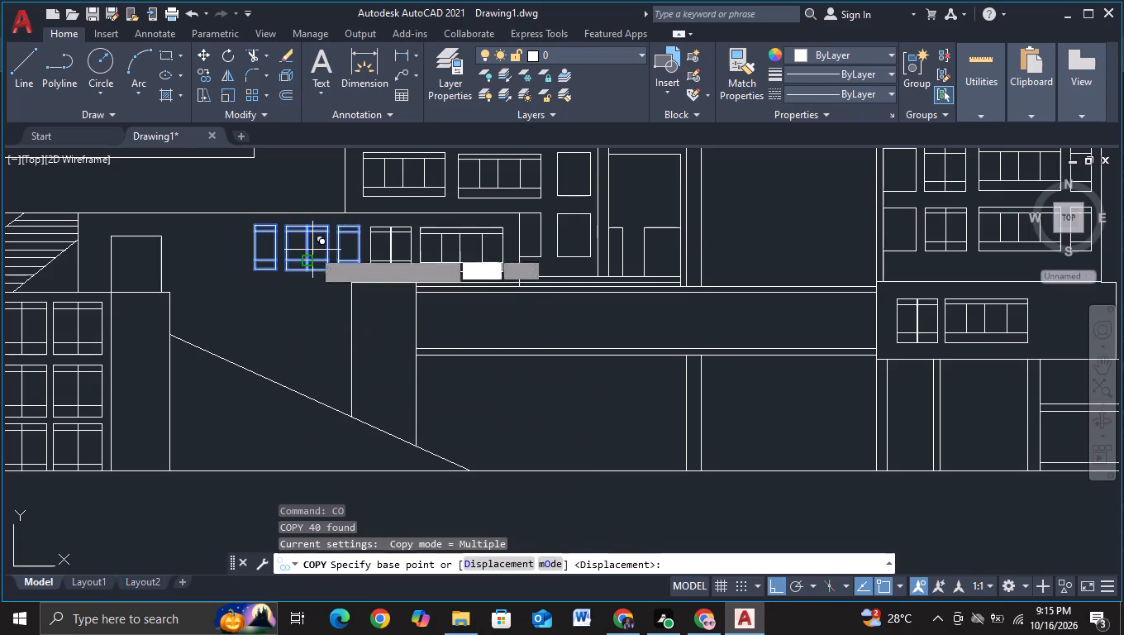
left_click(302, 340)
key("Escape")
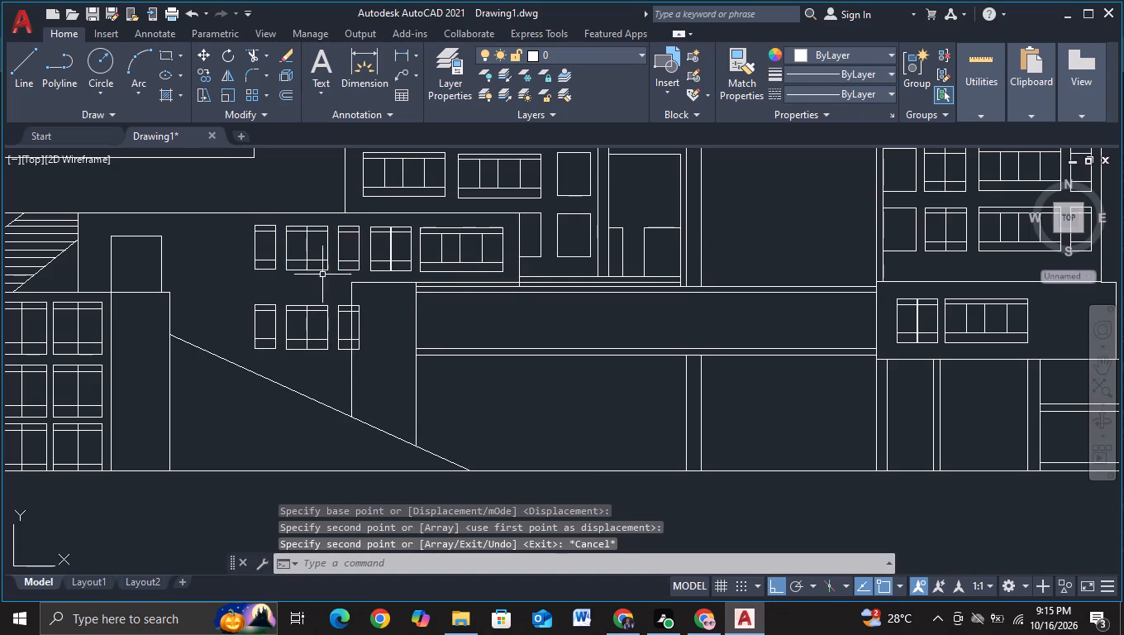
Trim away the part of the copied narrow window that overlaps the tall block beside the ramp, removing leftover fragments.
left_click(245, 50)
scroll(377, 337, "up", 2)
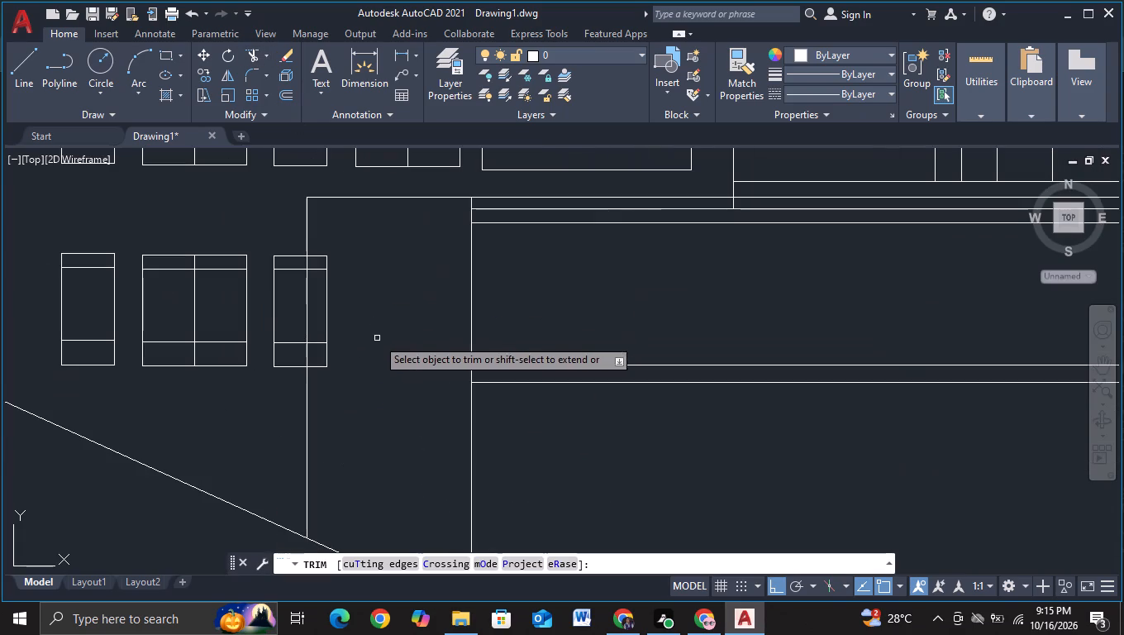
left_click_drag(323, 241, 303, 308)
key("ctrl+z")
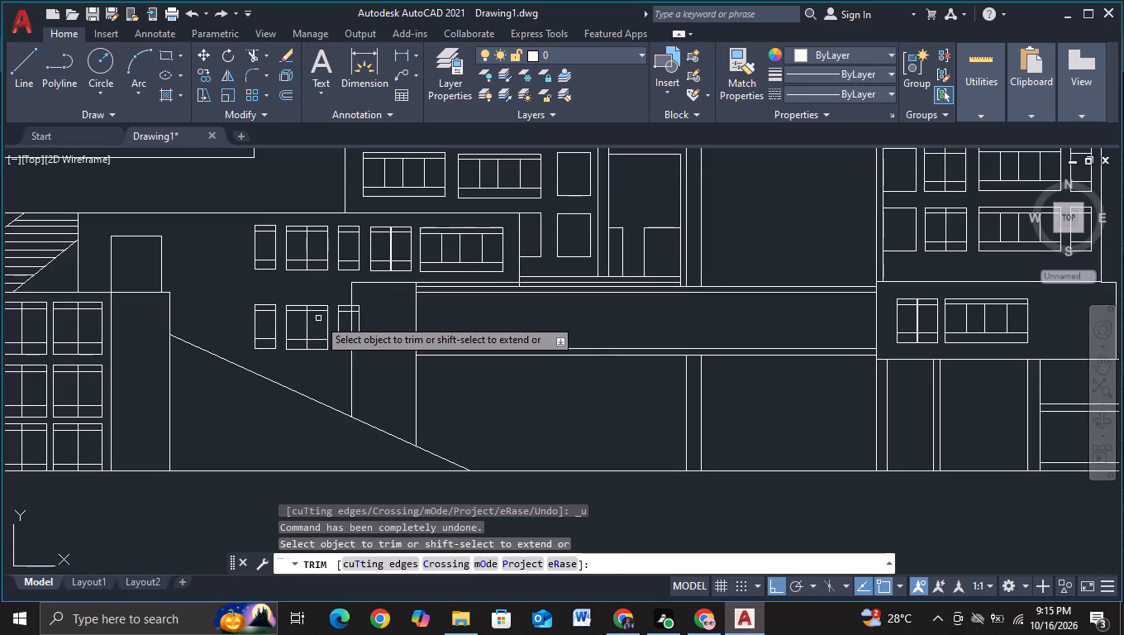
scroll(368, 308, "up", 2)
left_click_drag(331, 285, 358, 375)
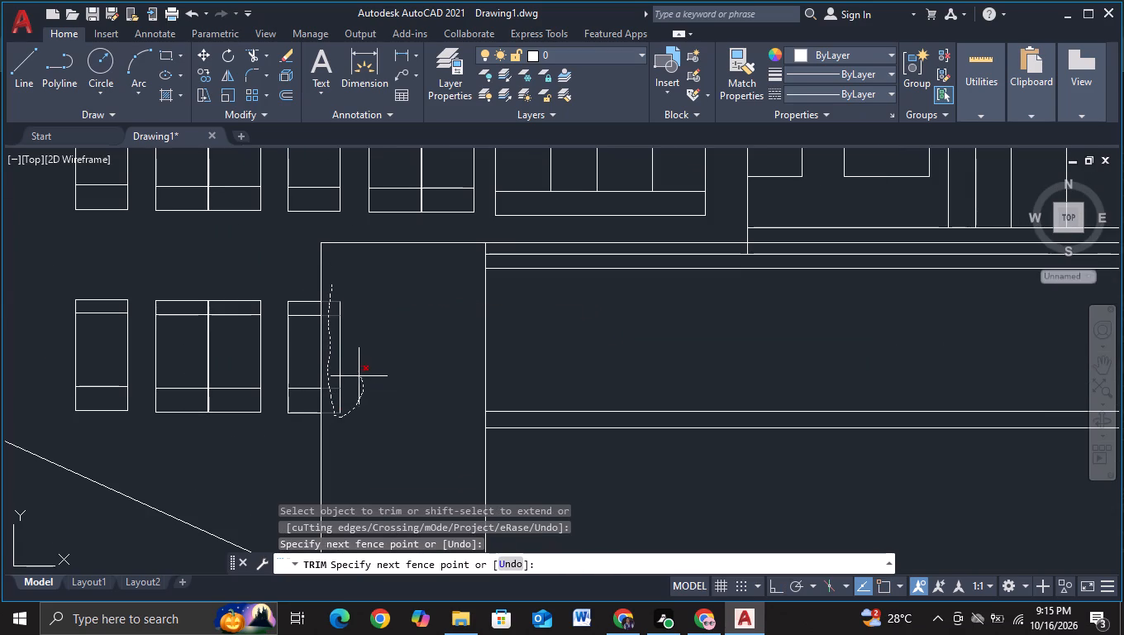
left_click_drag(358, 375, 337, 372)
left_click(337, 393)
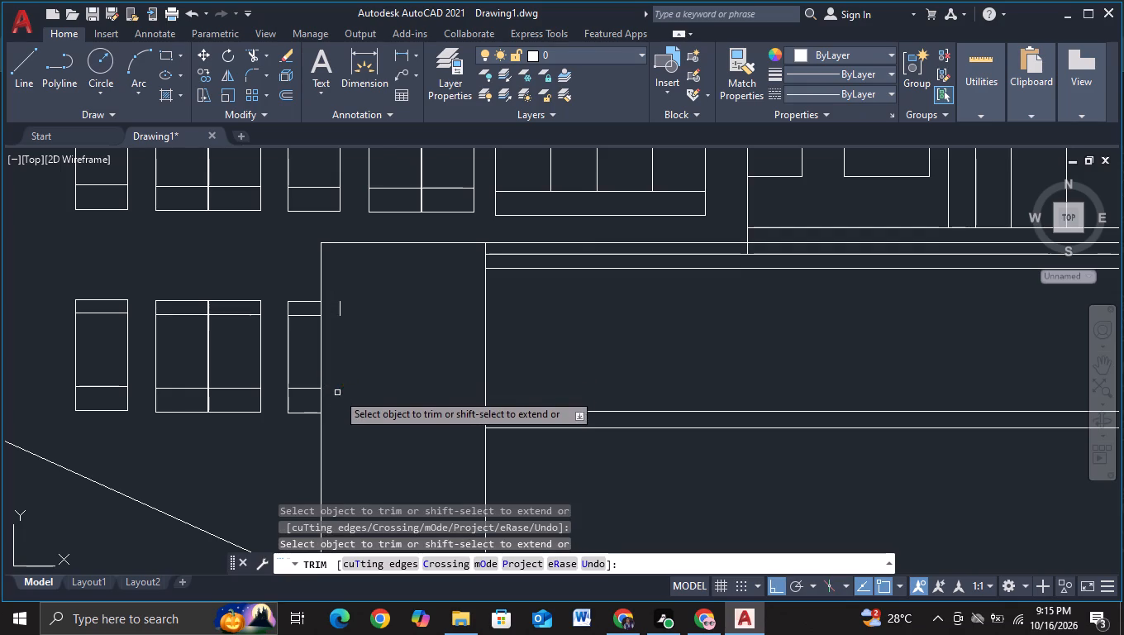
left_click(341, 313)
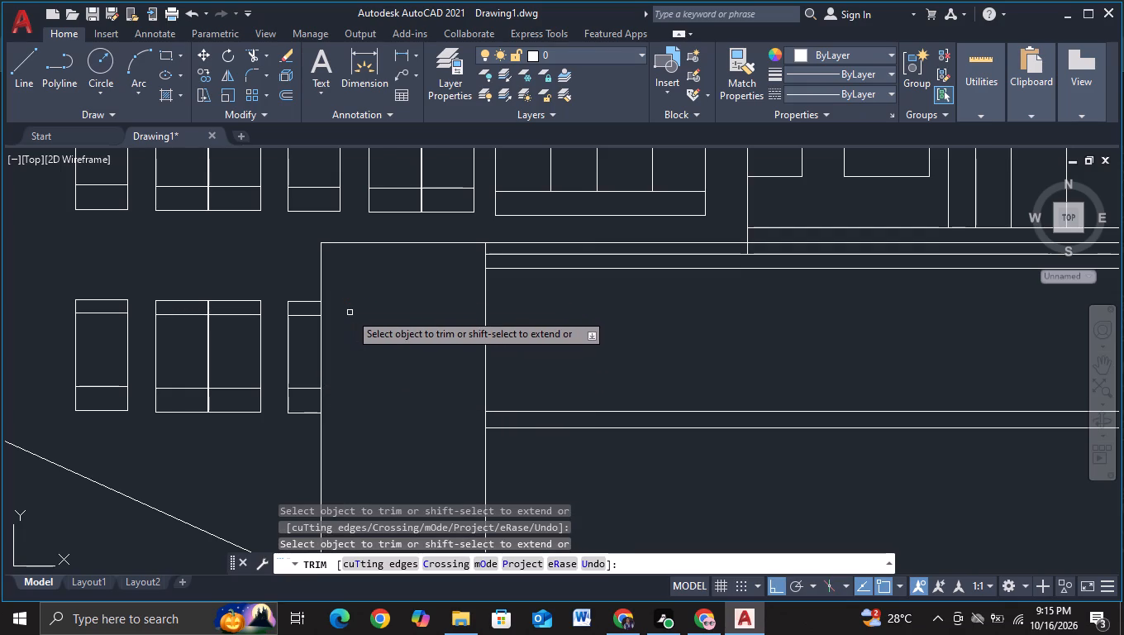
key("Escape")
Copy the leftmost narrow window of the upper row twice horizontally to the left, roughly evenly spaced toward the doorway.
middle_click_drag(351, 313, 665, 375)
scroll(250, 256, "down", 1)
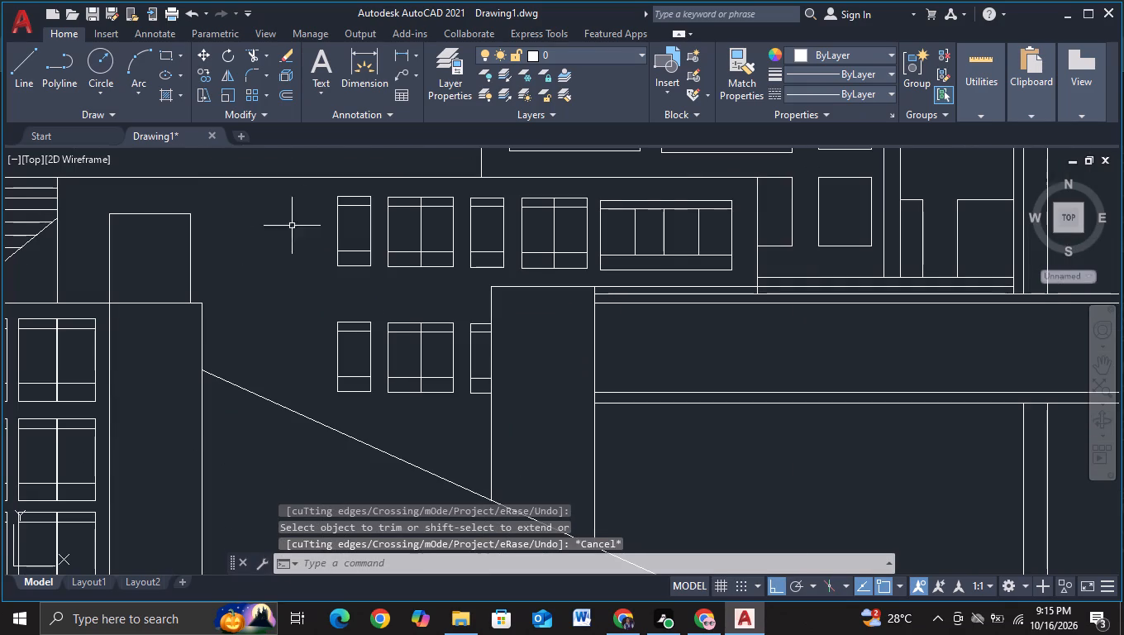
left_click(326, 189)
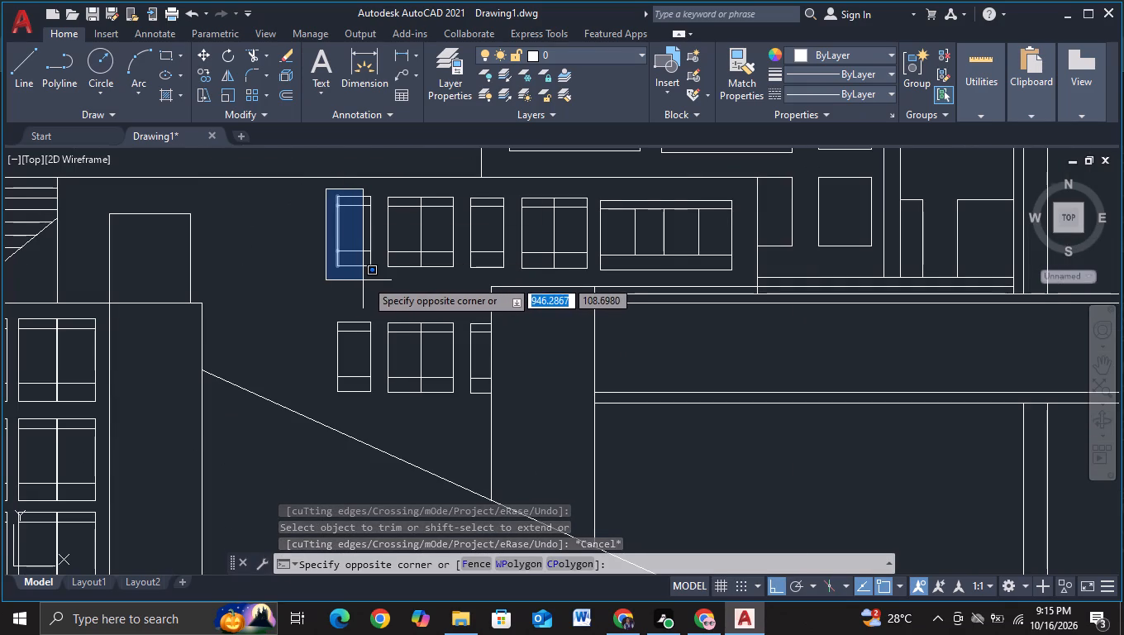
left_click(379, 279)
key("c")
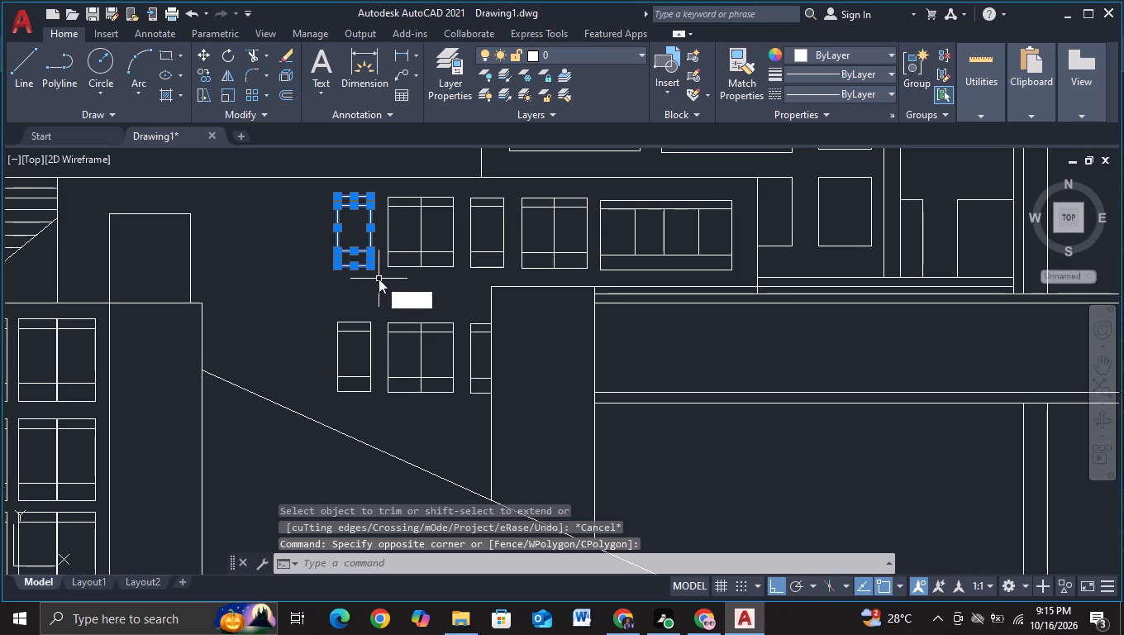
left_click(416, 328)
left_click(350, 230)
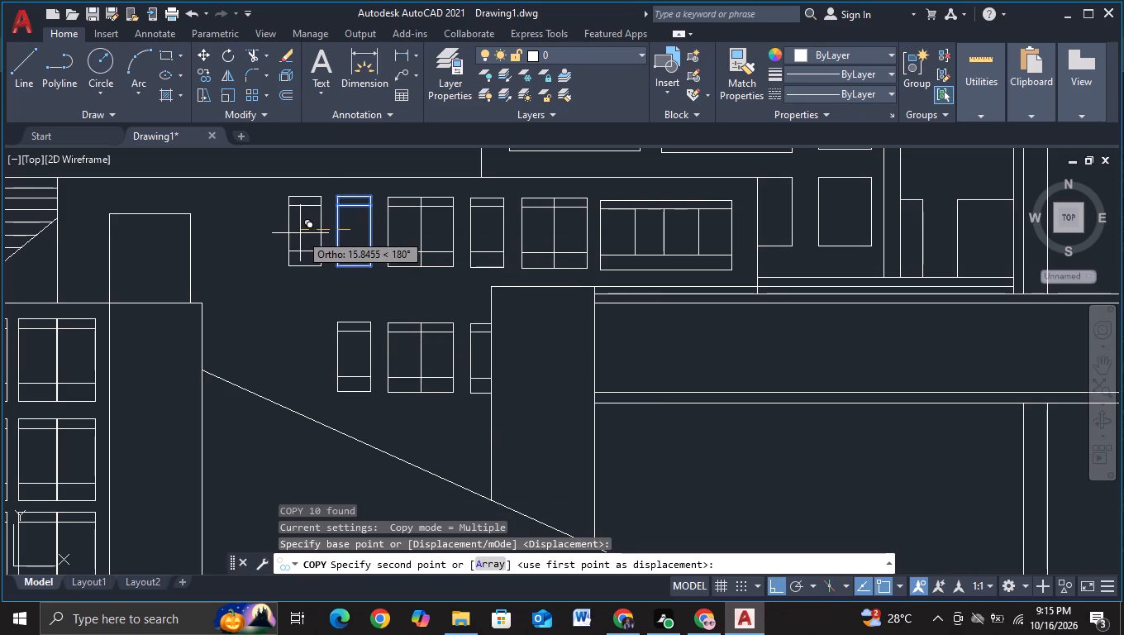
left_click(293, 233)
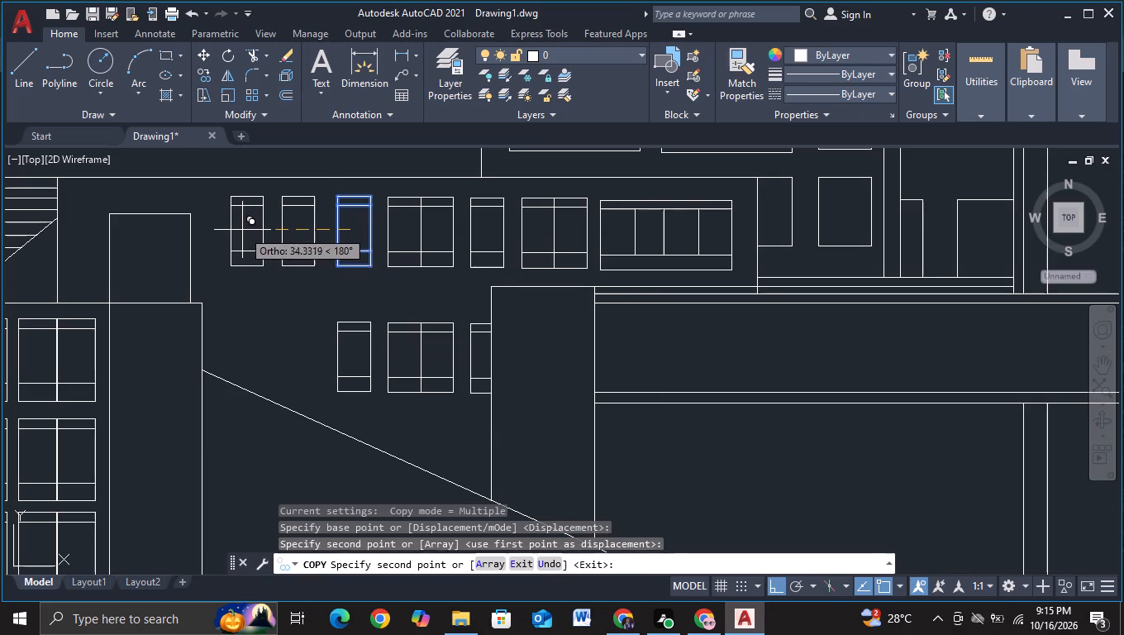
left_click(236, 230)
key("Escape")
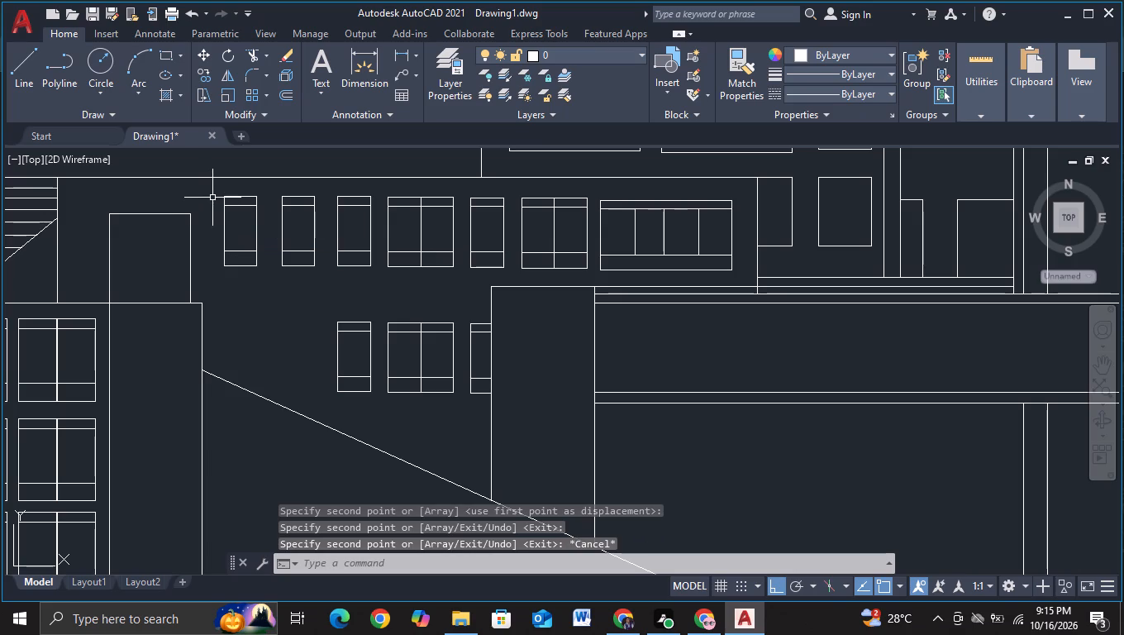
Copy the two new narrow windows straight down, in line with the second window row above the ramp.
left_click(213, 188)
left_click(324, 289)
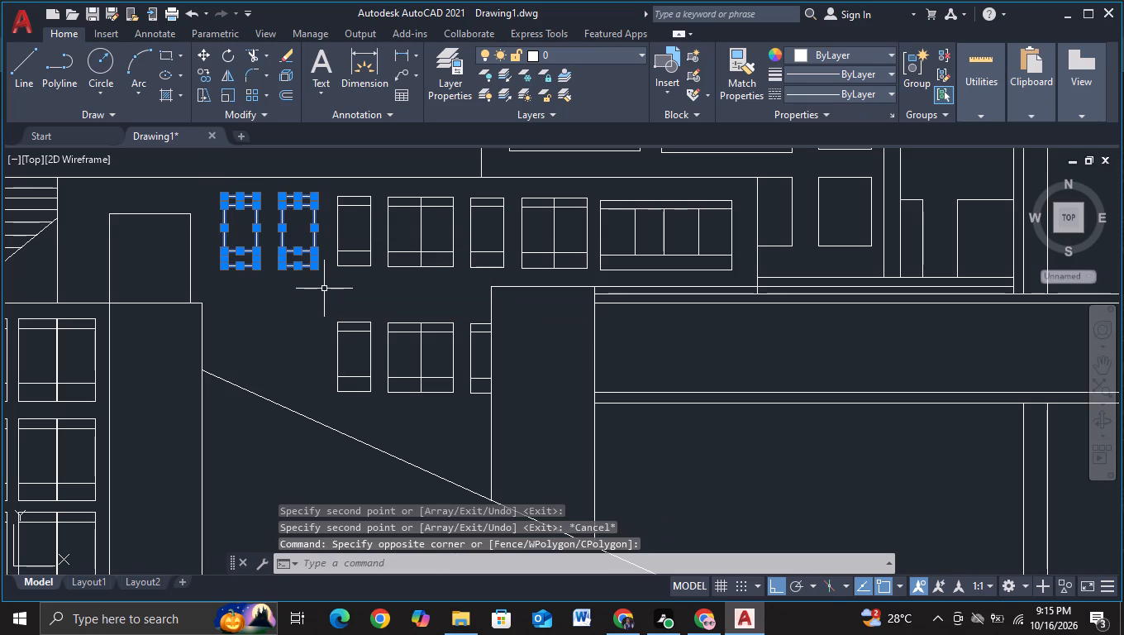
key("m")
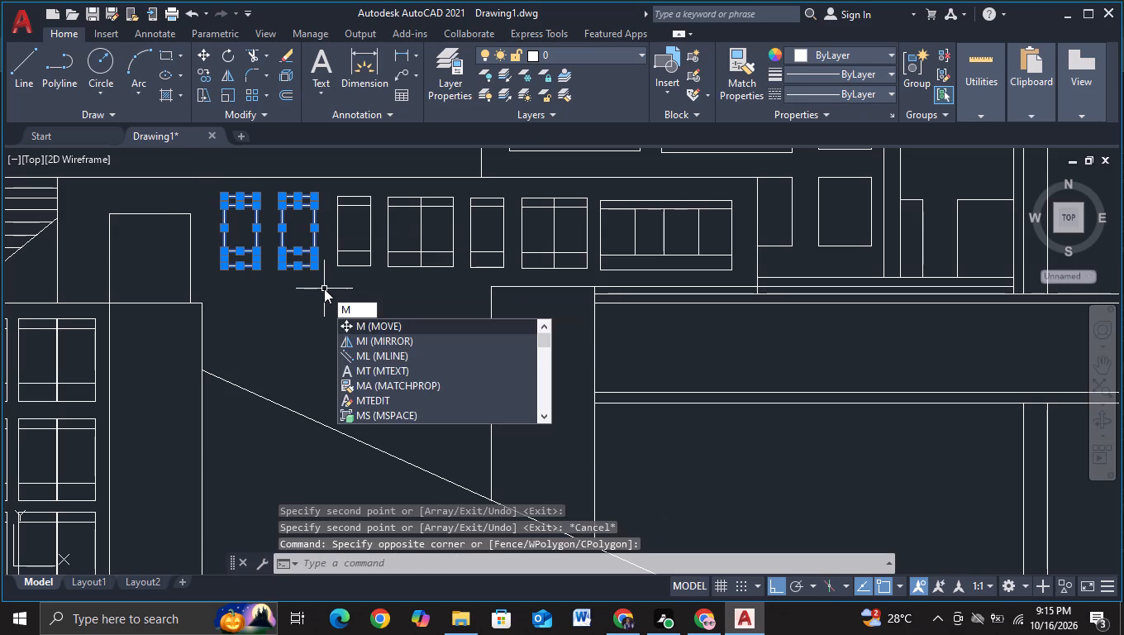
key("BackSpace")
key("c")
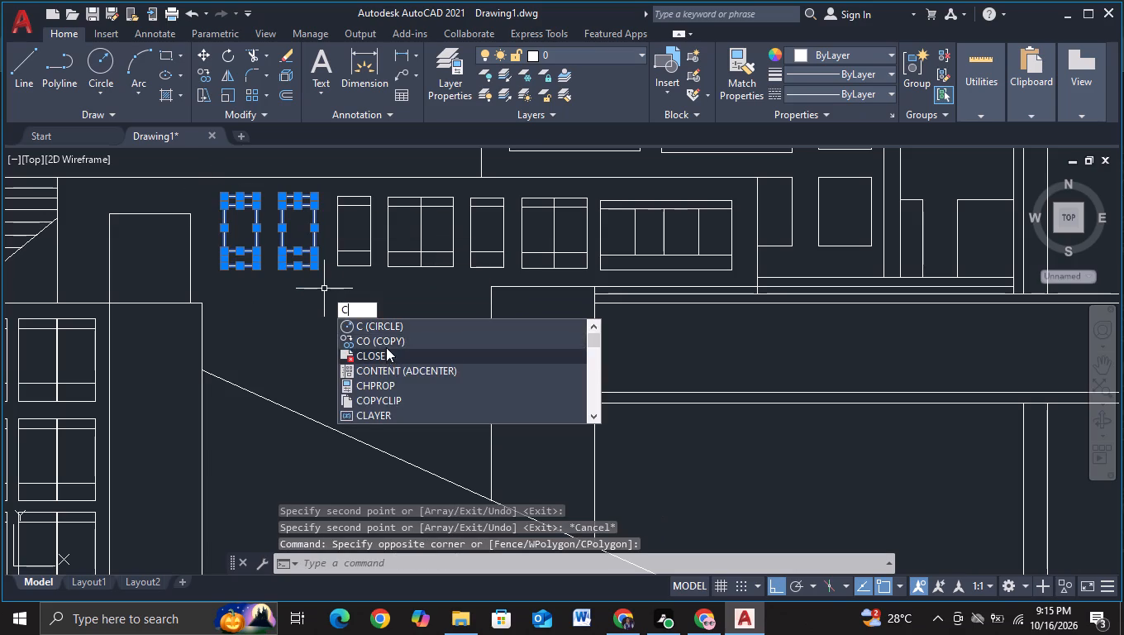
left_click(386, 338)
left_click(307, 248)
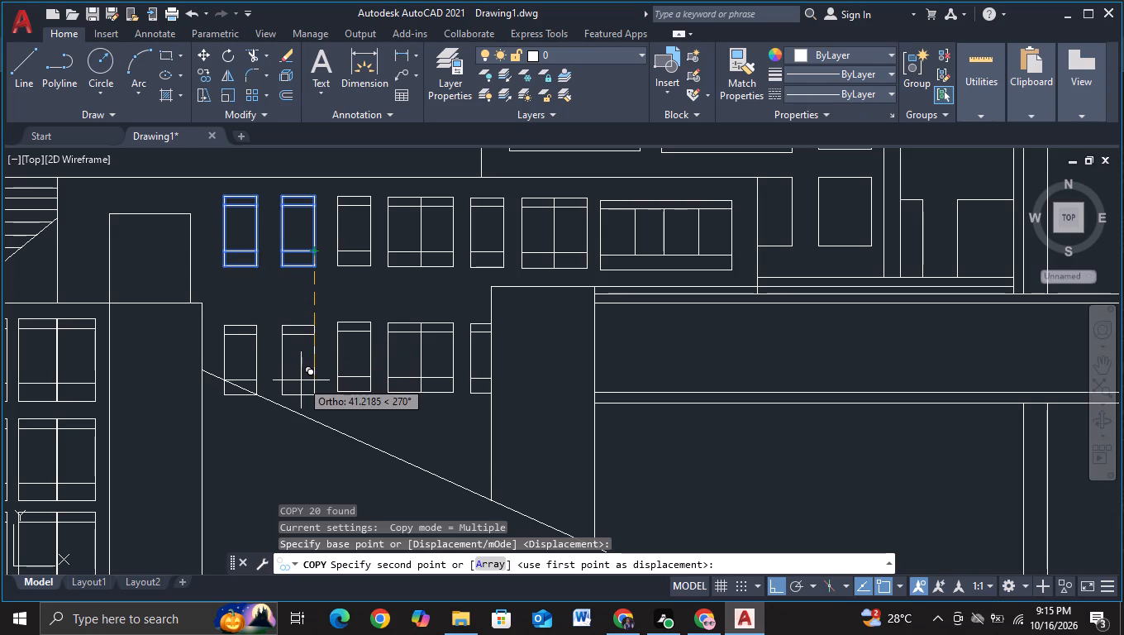
left_click(301, 377)
key("Escape")
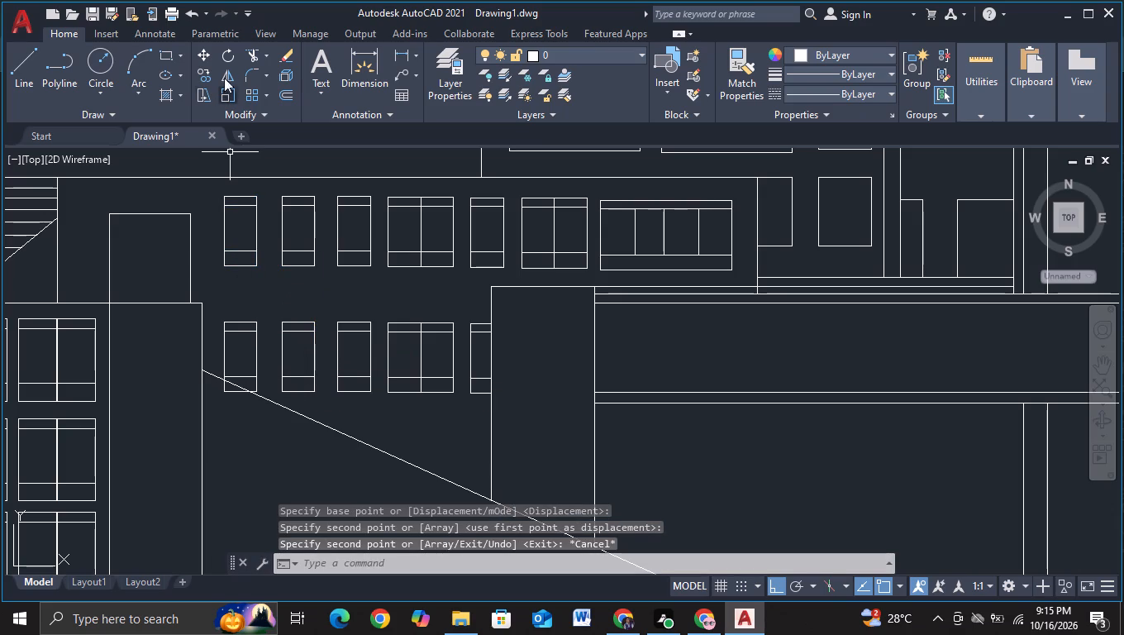
Trim the left edge and sill of the lower row's leftmost window where they extend below the sloping ramp line.
left_click(250, 63)
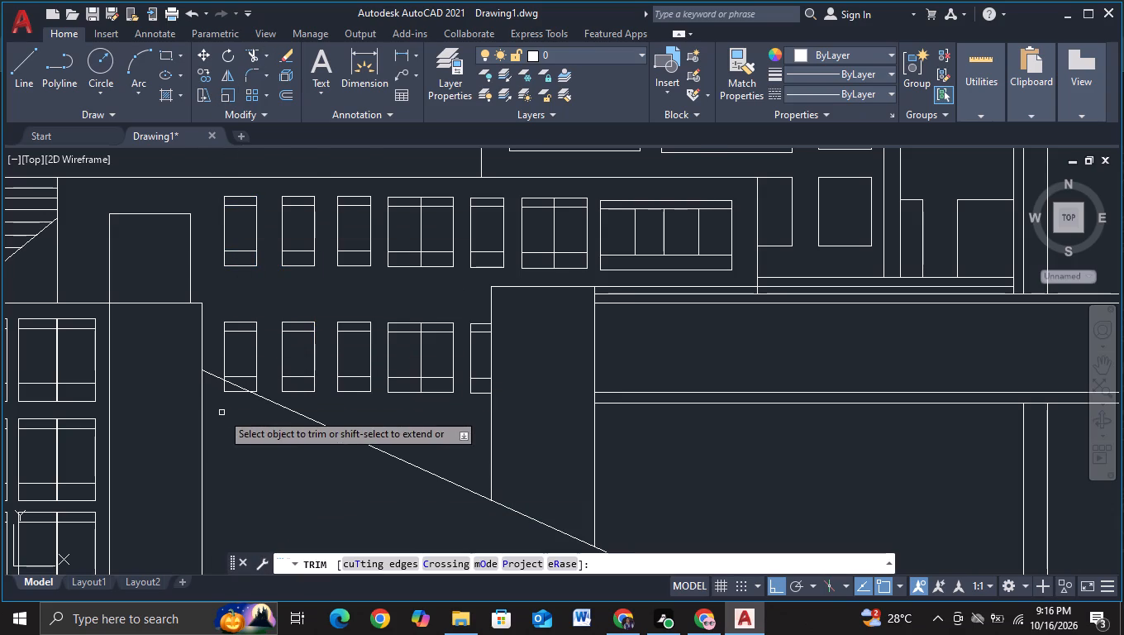
scroll(221, 413, "up", 1)
left_click(226, 376)
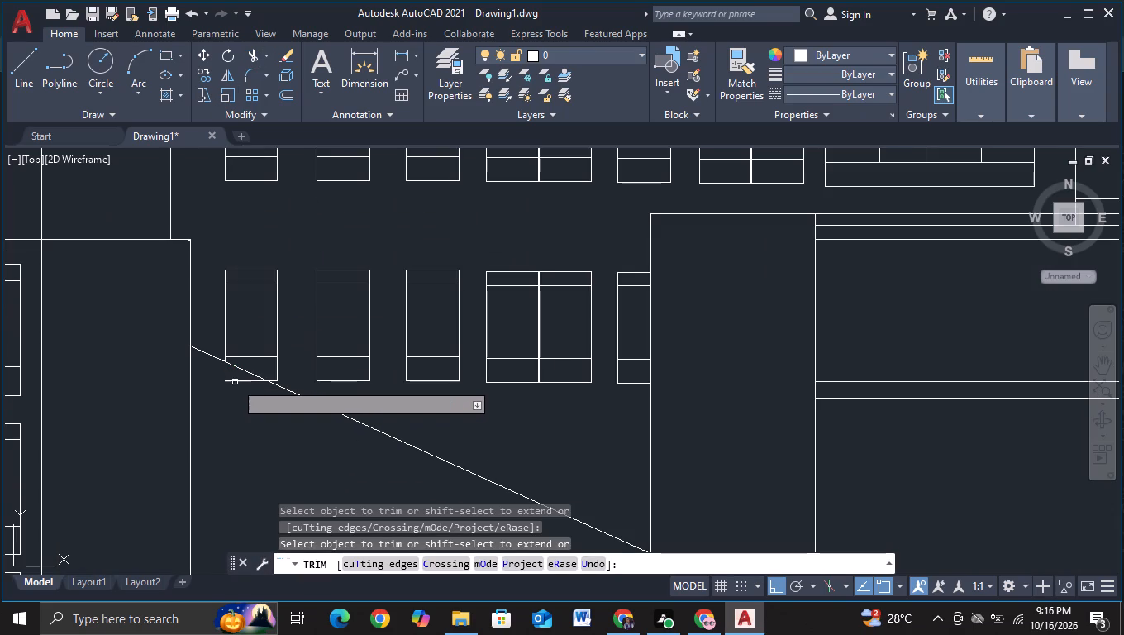
left_click(235, 382)
scroll(255, 402, "down", 1)
key("Escape")
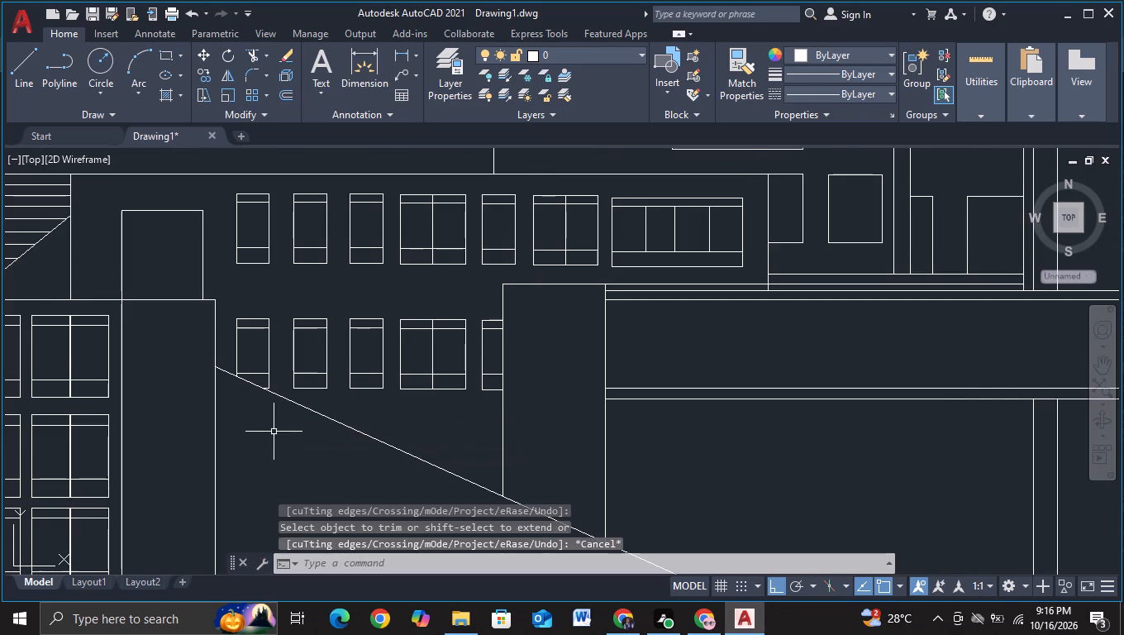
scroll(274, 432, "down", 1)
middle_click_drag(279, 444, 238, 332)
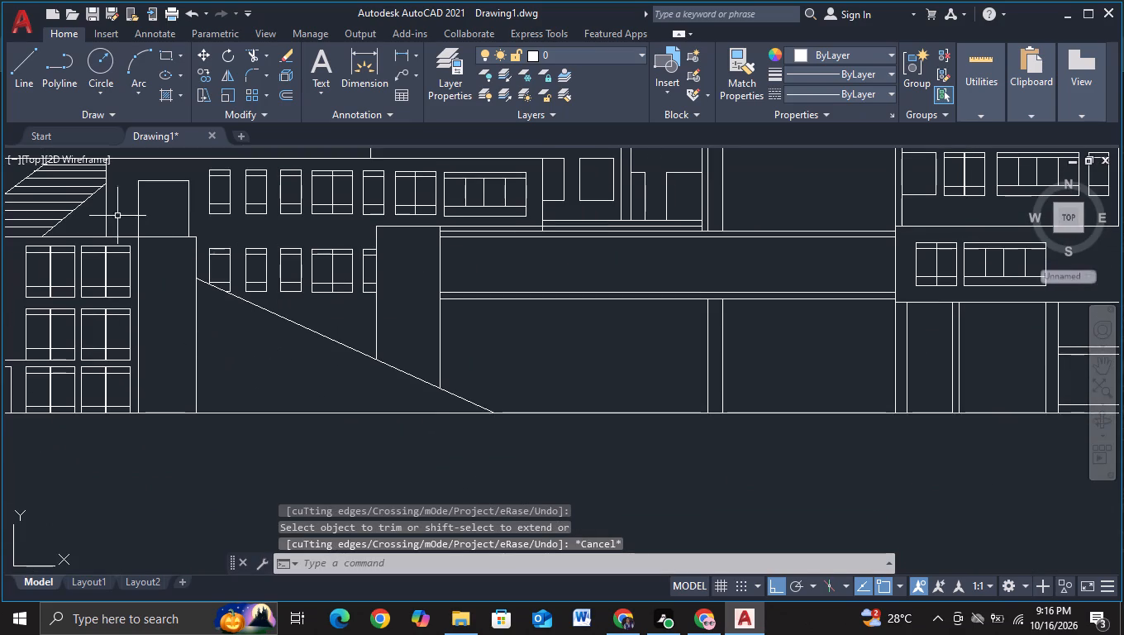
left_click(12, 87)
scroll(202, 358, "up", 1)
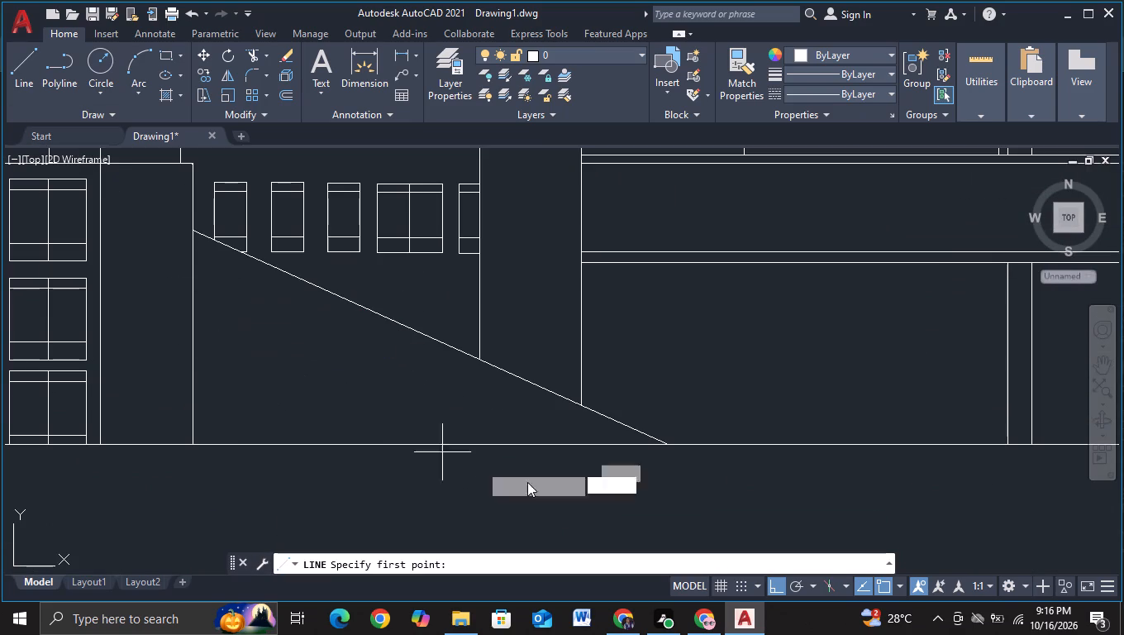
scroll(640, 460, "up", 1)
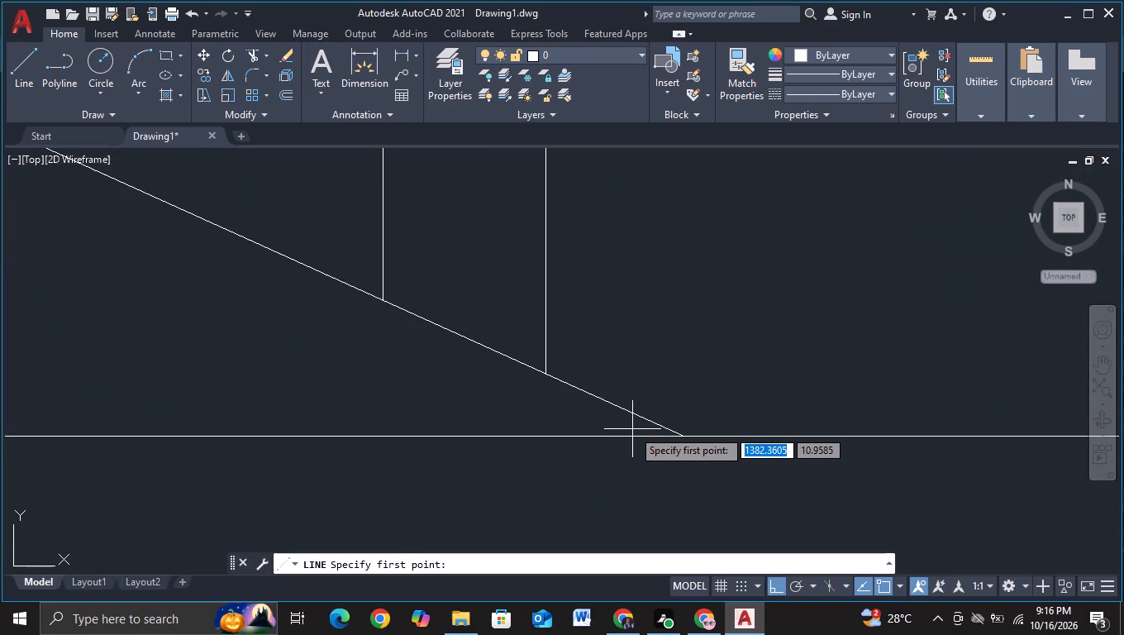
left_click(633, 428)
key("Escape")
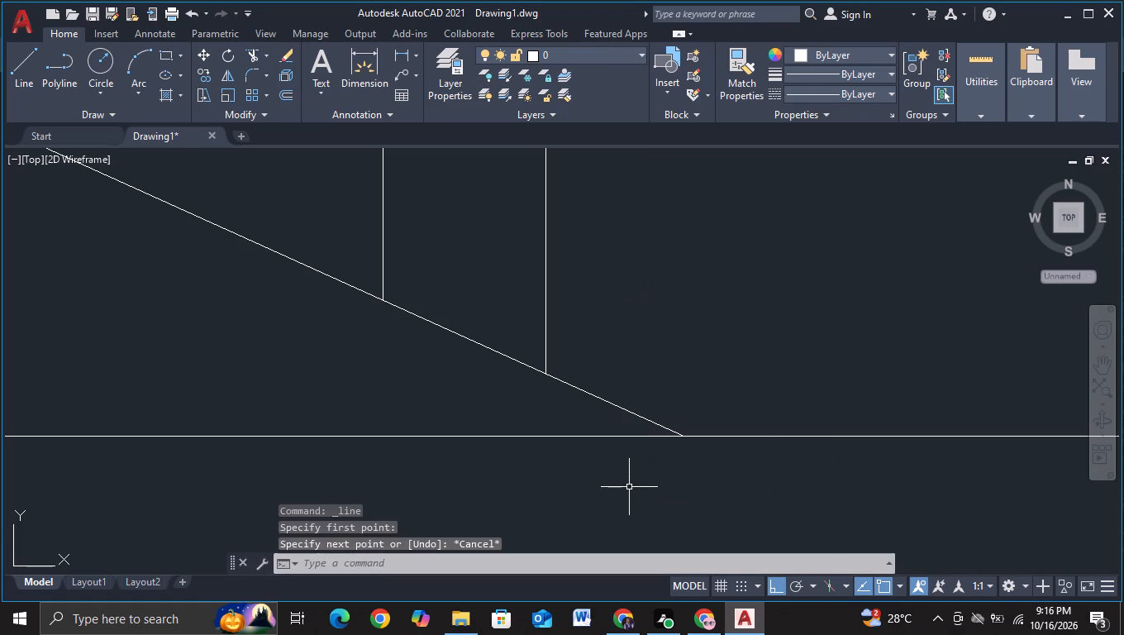
With object snap off, draw a vertical line about 10 units long from just above the ground line downward, near the ramp's foot.
key("F3")
left_click(31, 79)
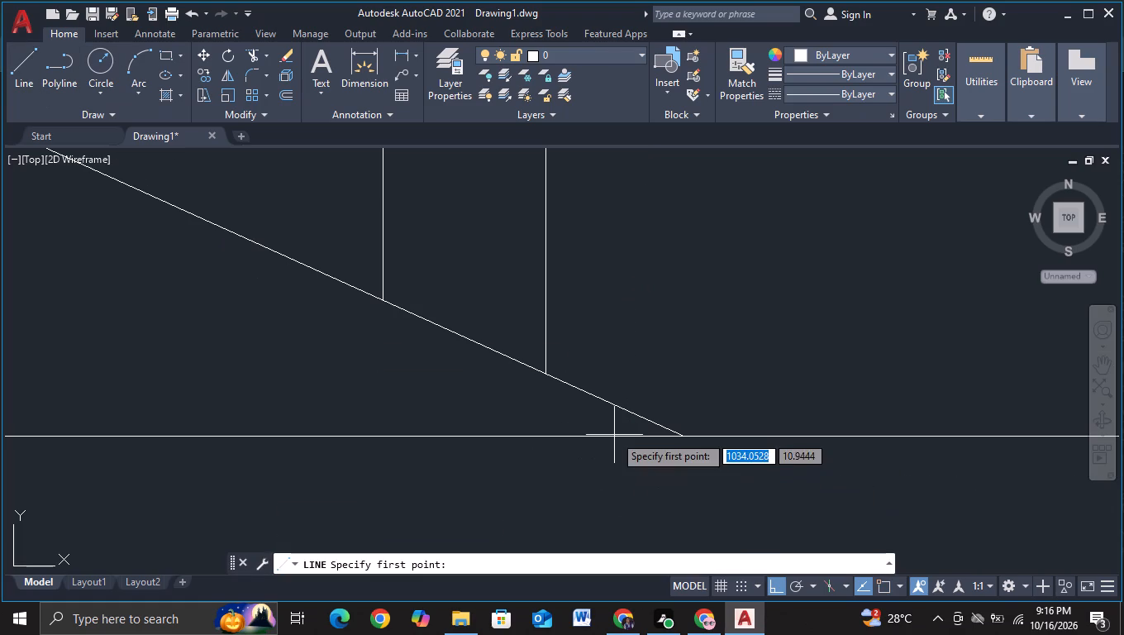
scroll(616, 442, "up", 1)
left_click(612, 426)
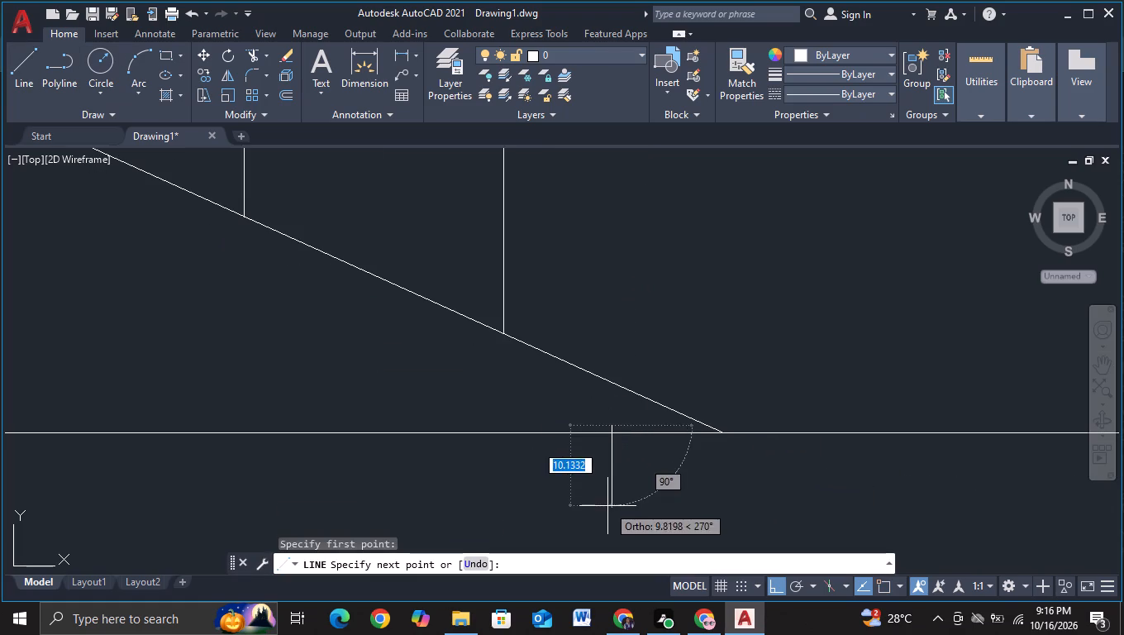
left_click(607, 506)
key("Escape")
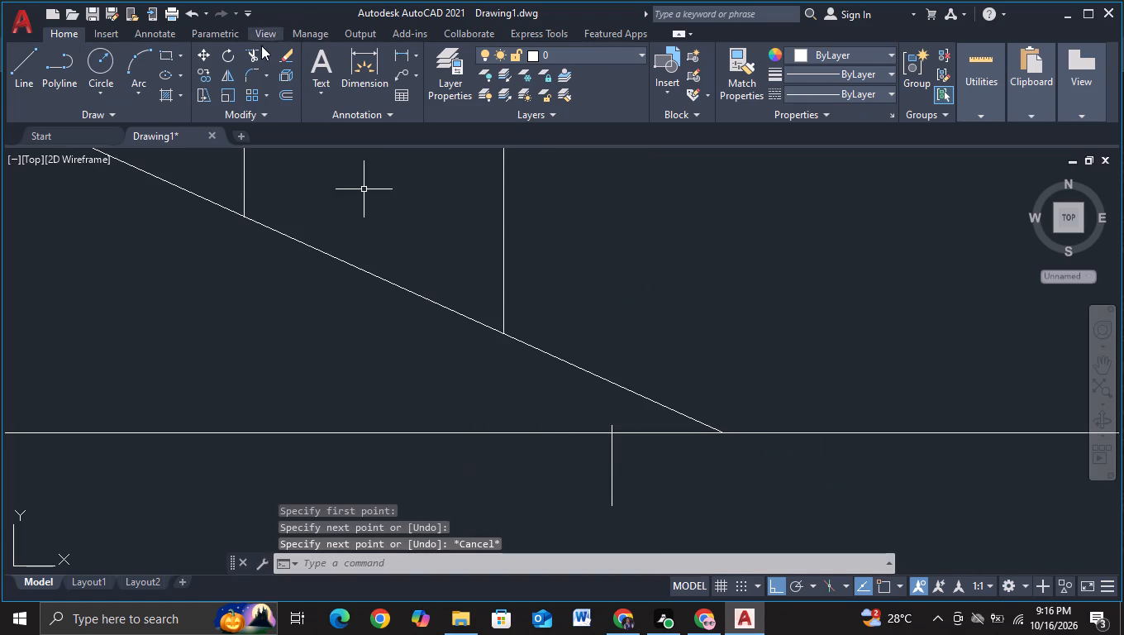
Trim the short vertical at the ground line, undoing the cut of its lower part and removing the stub above the line instead.
left_click(249, 50)
left_click_drag(623, 451, 532, 450)
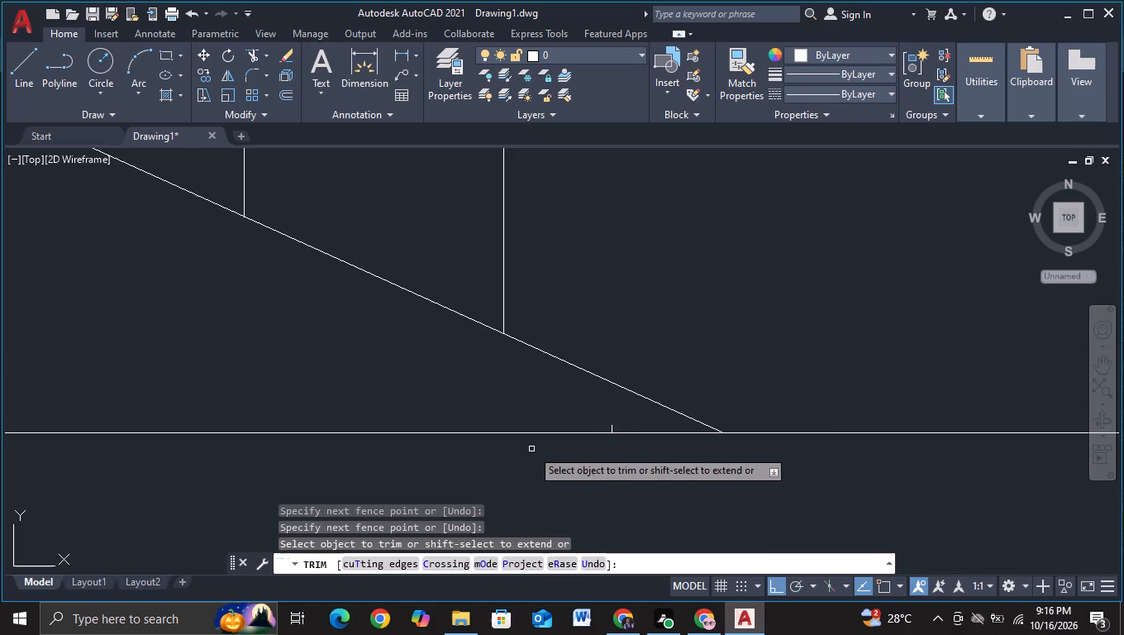
scroll(535, 451, "down", 2)
middle_click_drag(379, 397, 418, 411)
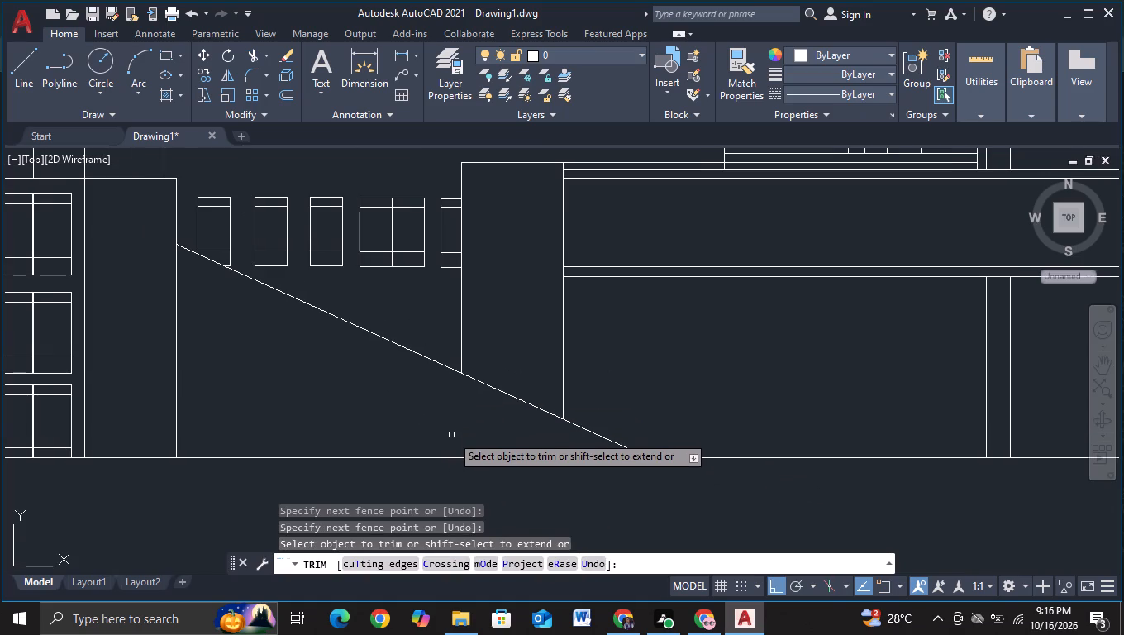
key("ctrl+z")
left_click(610, 428)
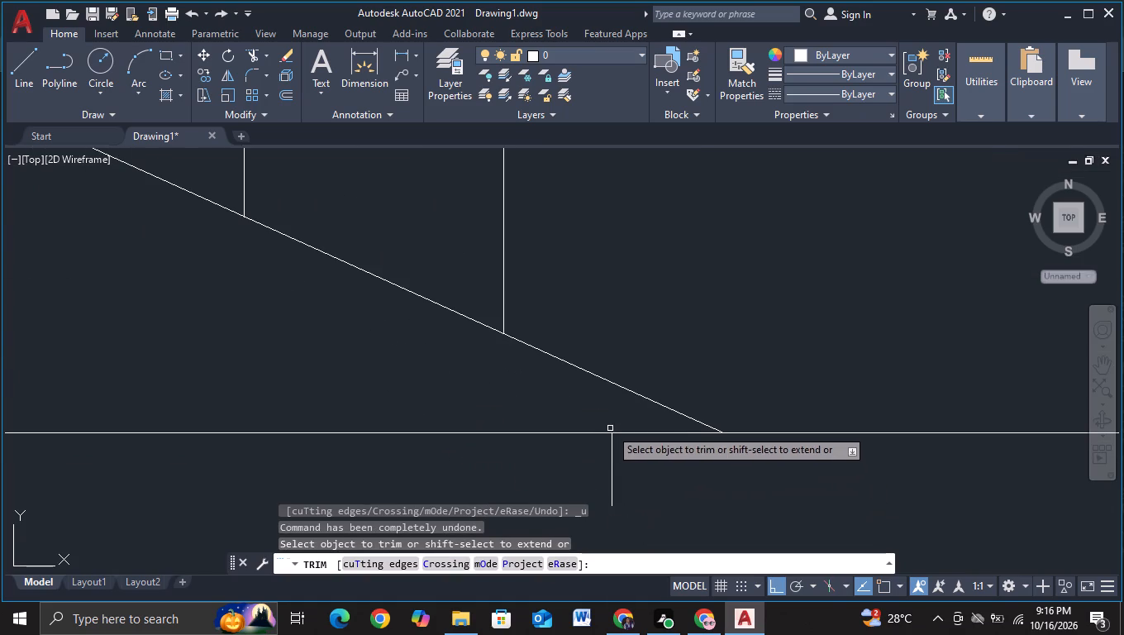
scroll(525, 490, "down", 1)
middle_click_drag(495, 494, 787, 483)
scroll(750, 483, "down", 2)
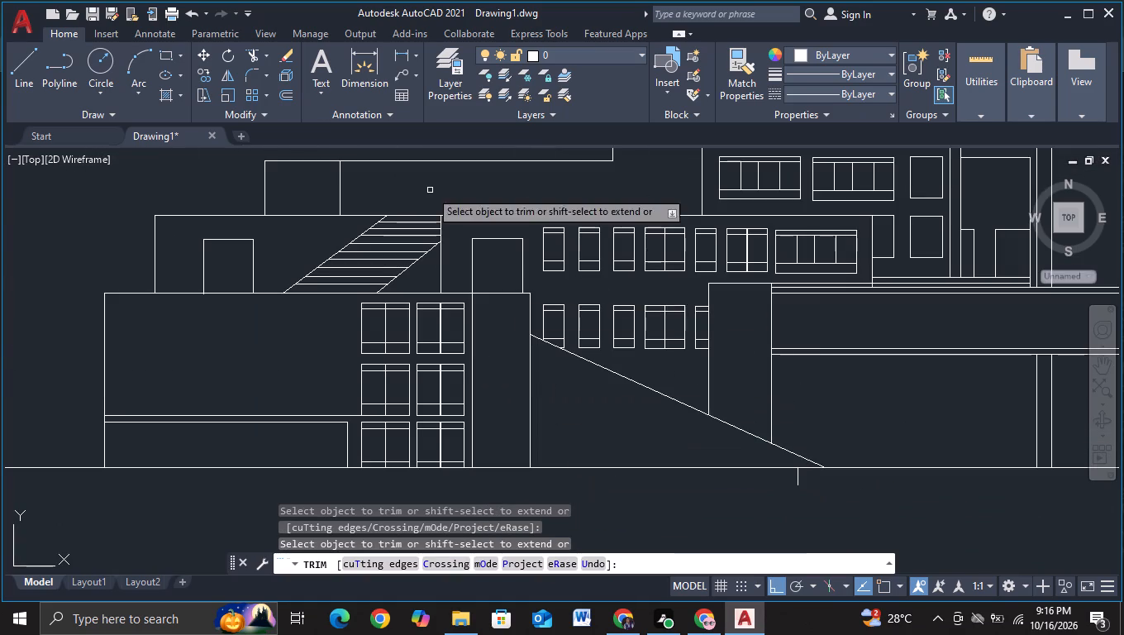
Draw a short horizontal line across the tall wall edge, just below the upper end of the ramp's sloping line.
left_click(30, 91)
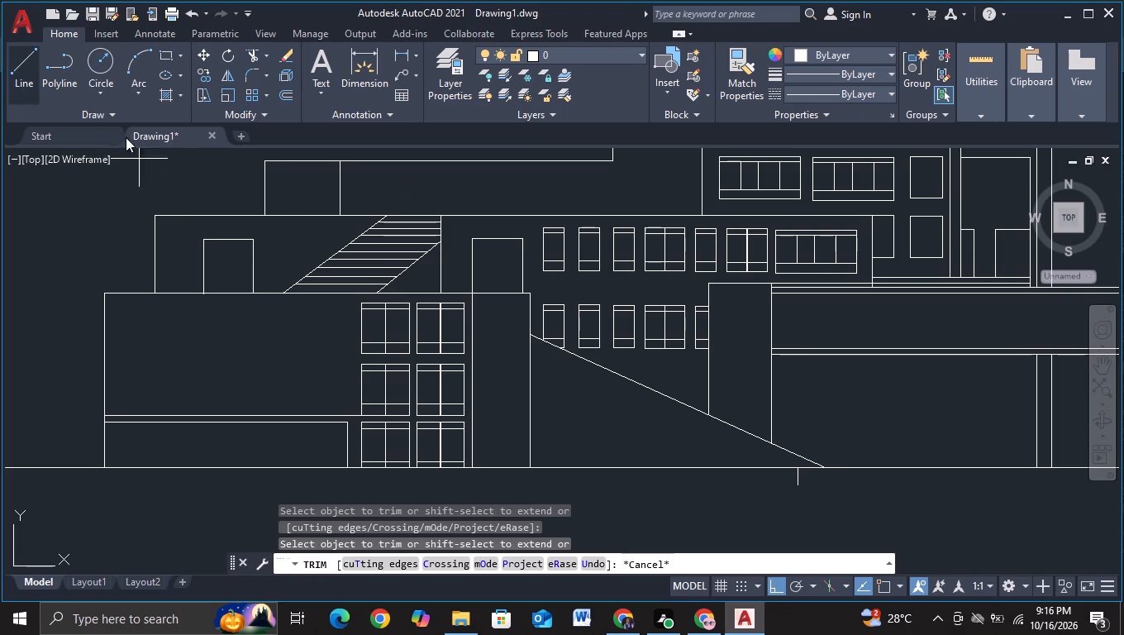
scroll(655, 444, "up", 2)
scroll(339, 199, "up", 1)
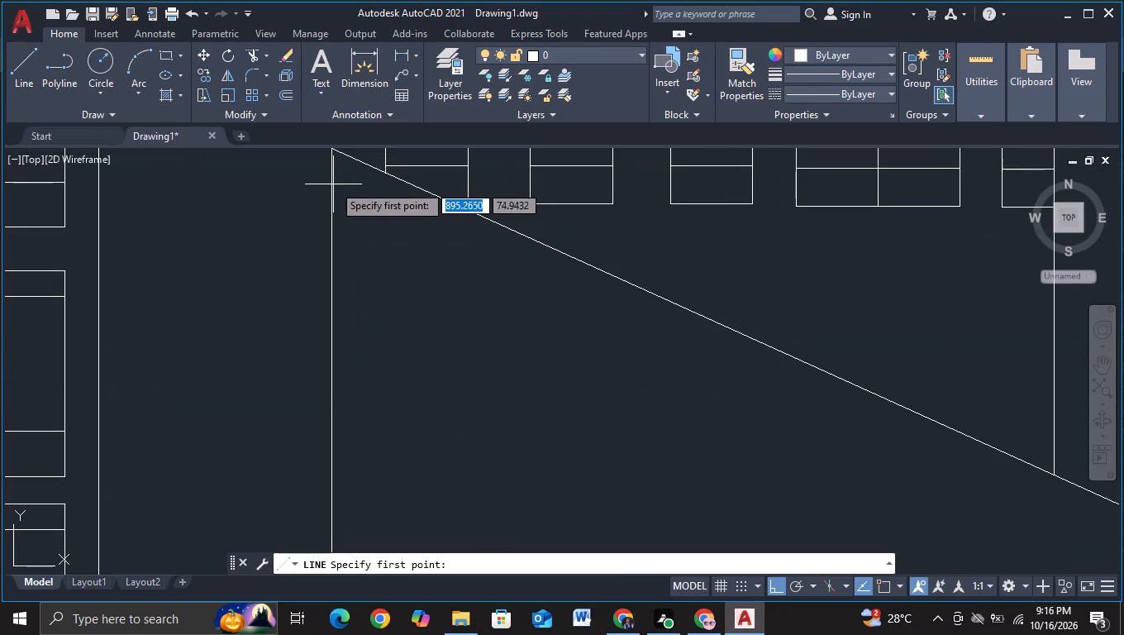
left_click(312, 179)
left_click(350, 184)
key("Escape")
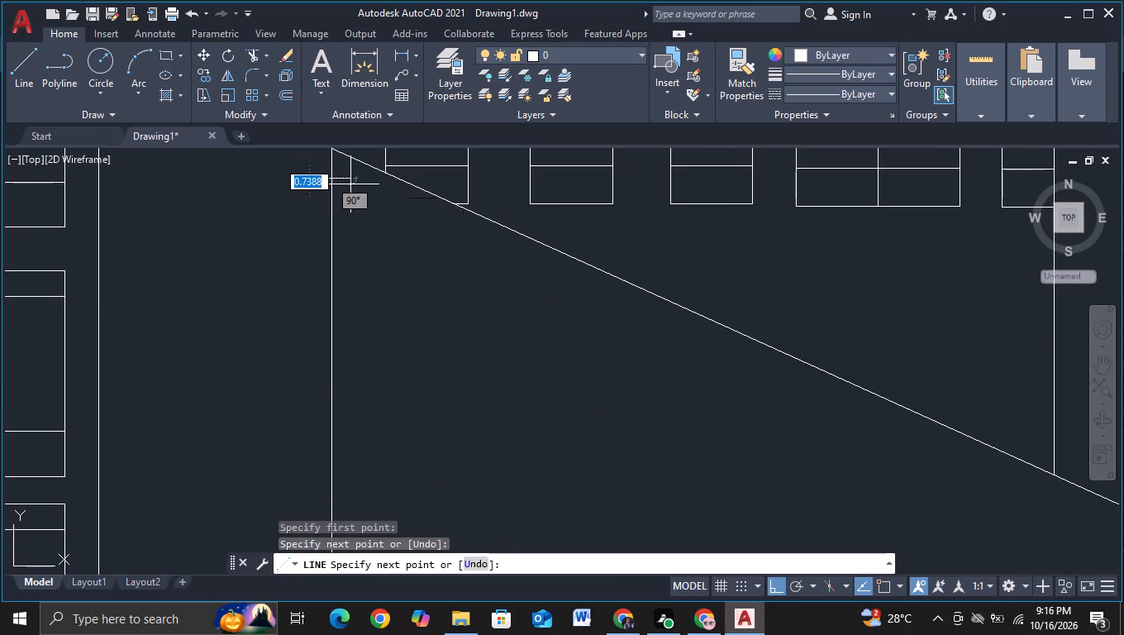
Trim the part of the short horizontal line that lies to the right of the wall edge.
left_click(251, 50)
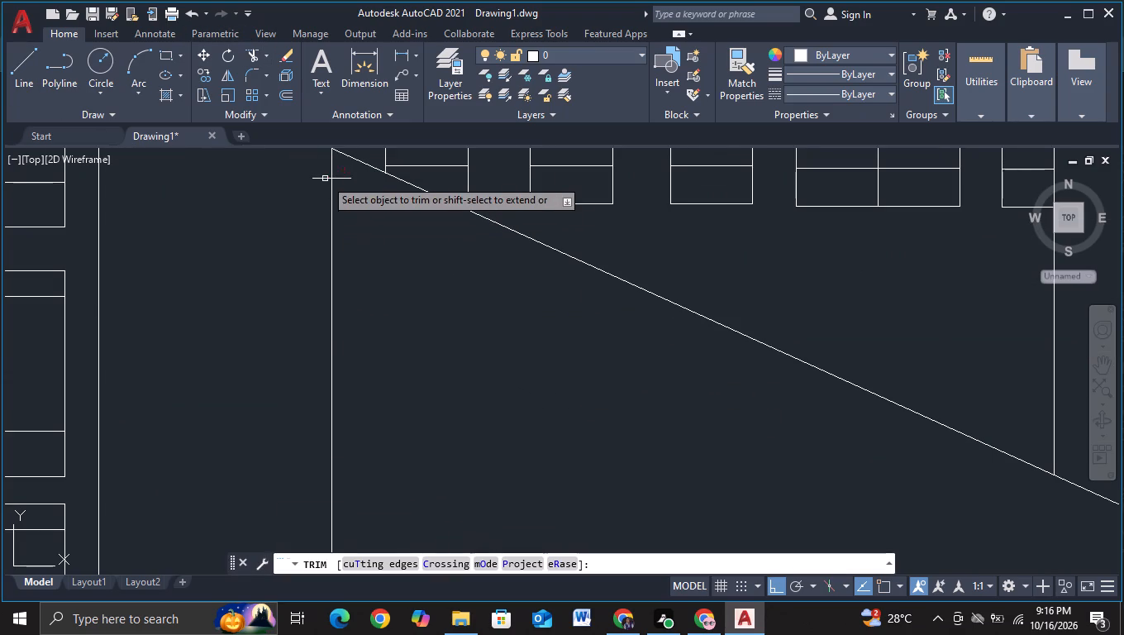
left_click(350, 179)
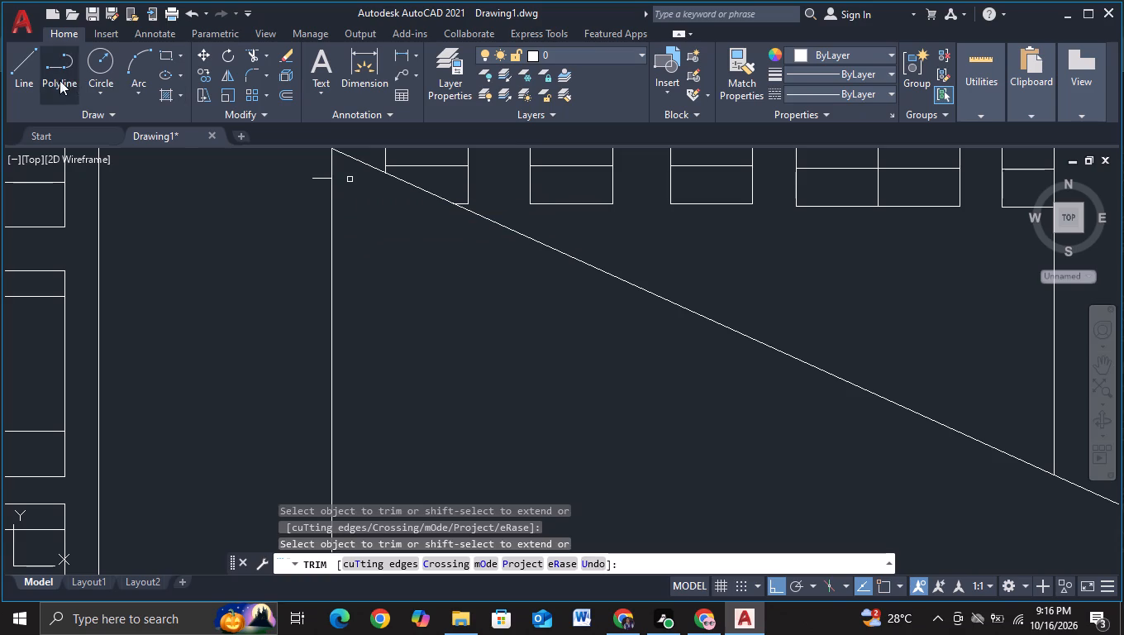
With object snap on, draw a second sloping line under the ramp, from the wall-edge intersection to the short vertical at the ground line.
left_click(37, 74)
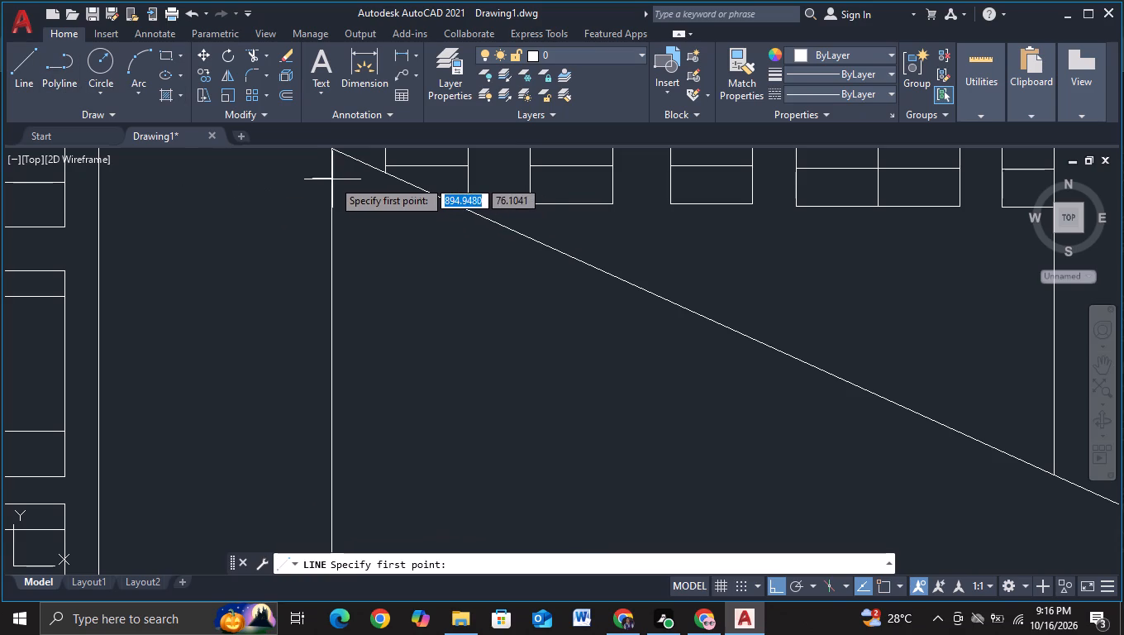
key("F3")
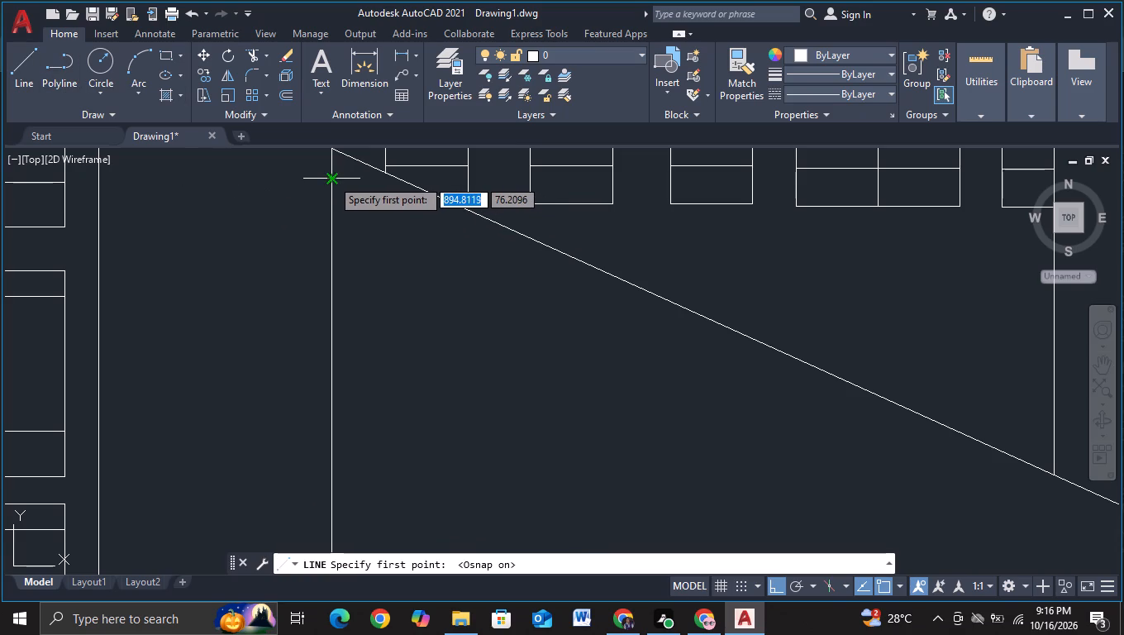
left_click(331, 179)
scroll(526, 331, "down", 1)
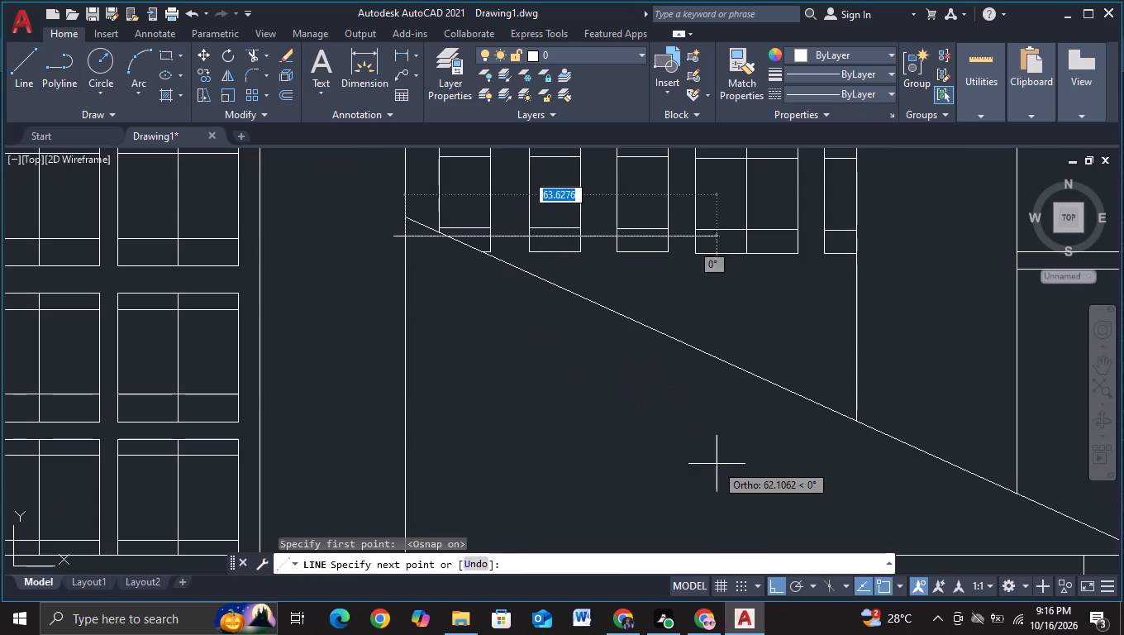
scroll(728, 468, "down", 2)
middle_click_drag(728, 468, 405, 393)
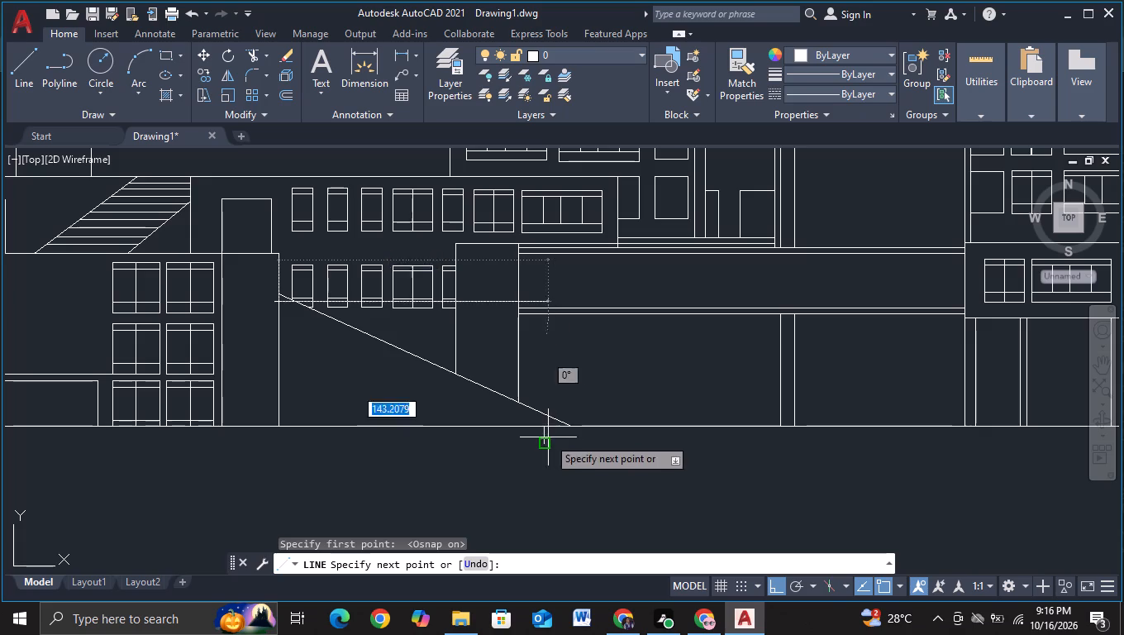
left_click(548, 432)
key("Escape")
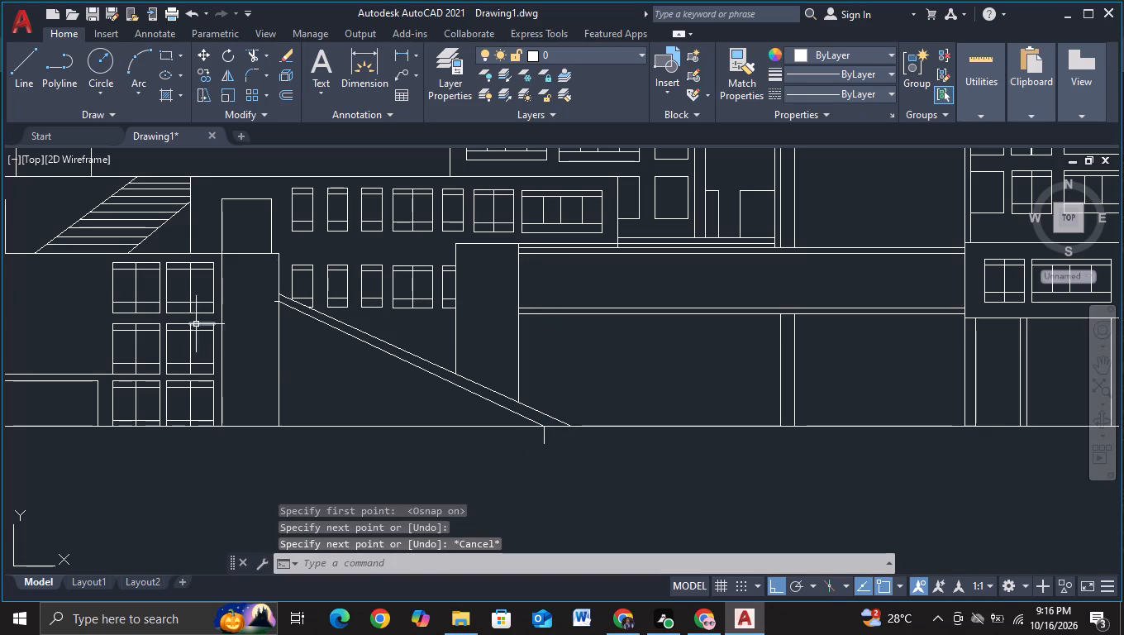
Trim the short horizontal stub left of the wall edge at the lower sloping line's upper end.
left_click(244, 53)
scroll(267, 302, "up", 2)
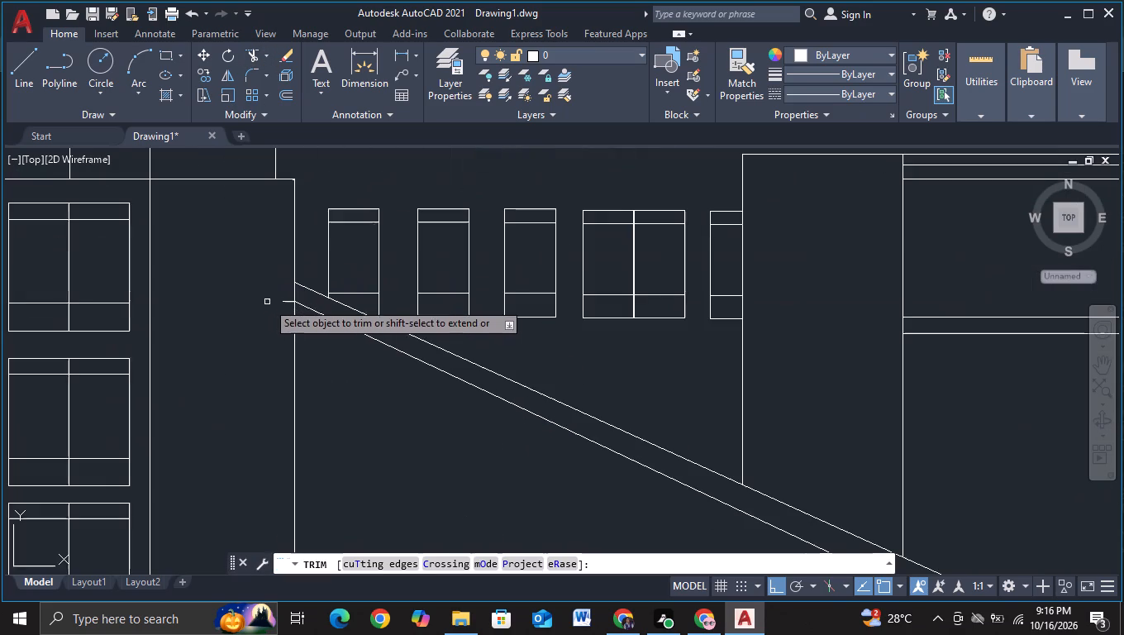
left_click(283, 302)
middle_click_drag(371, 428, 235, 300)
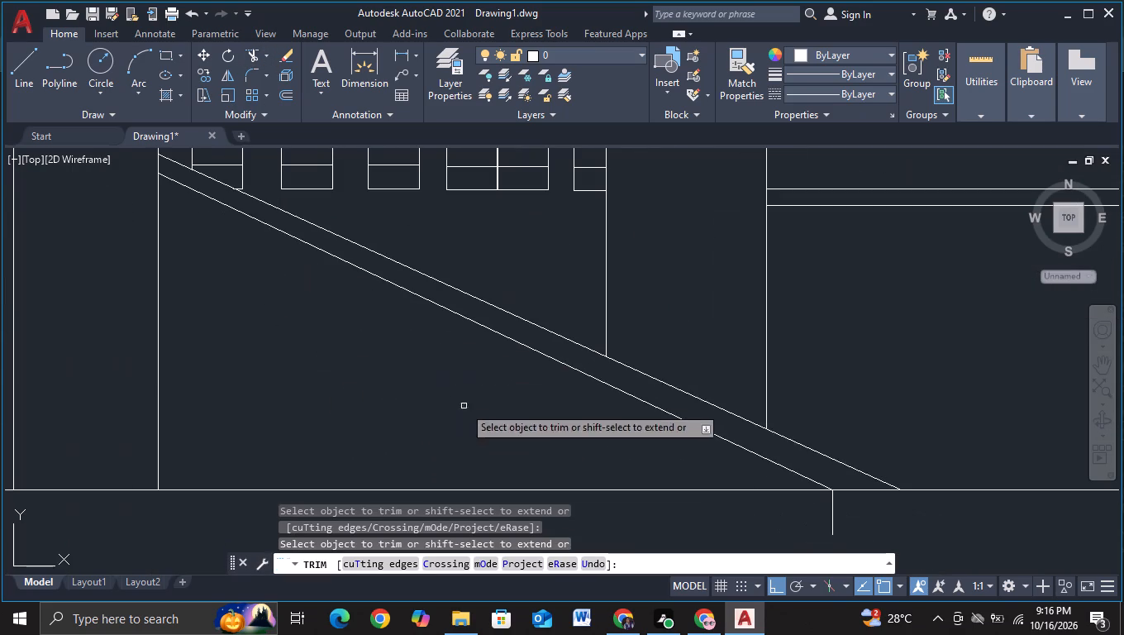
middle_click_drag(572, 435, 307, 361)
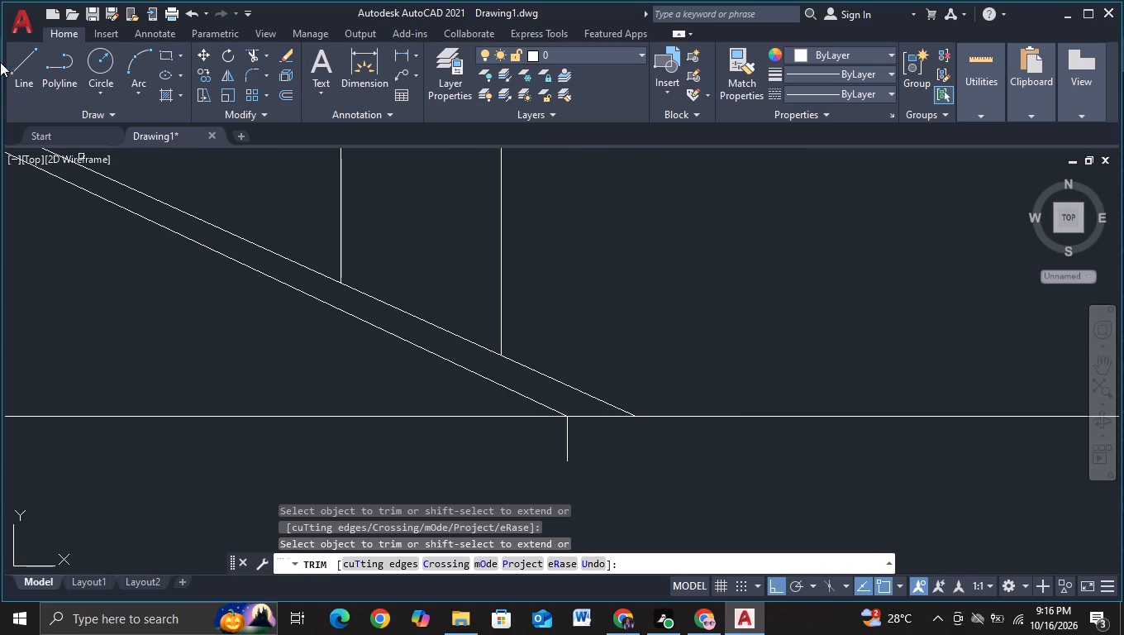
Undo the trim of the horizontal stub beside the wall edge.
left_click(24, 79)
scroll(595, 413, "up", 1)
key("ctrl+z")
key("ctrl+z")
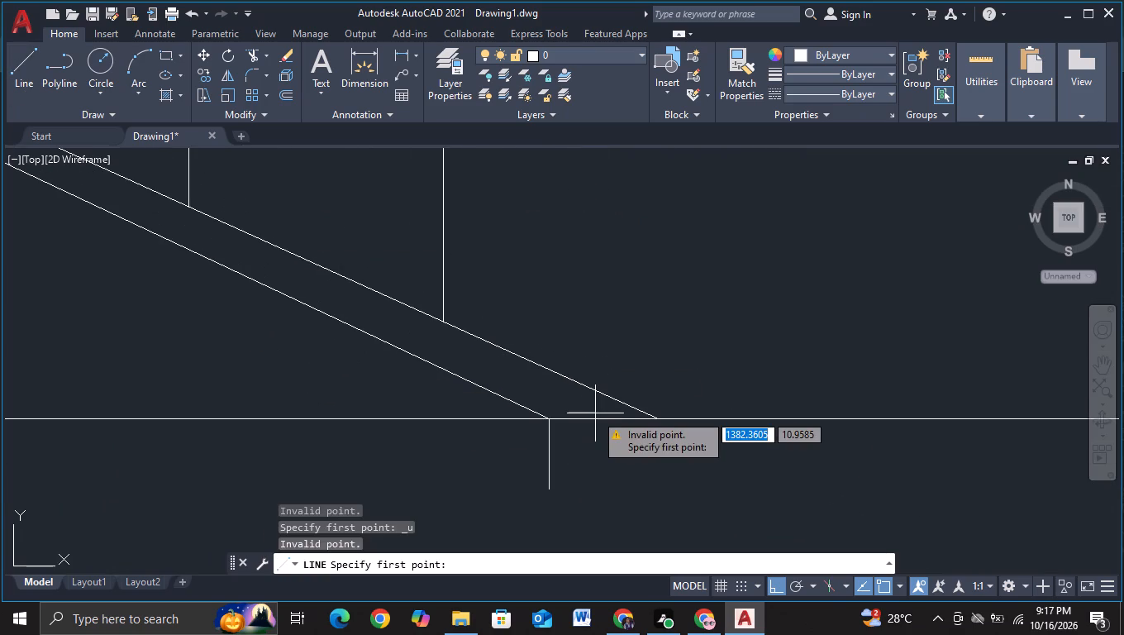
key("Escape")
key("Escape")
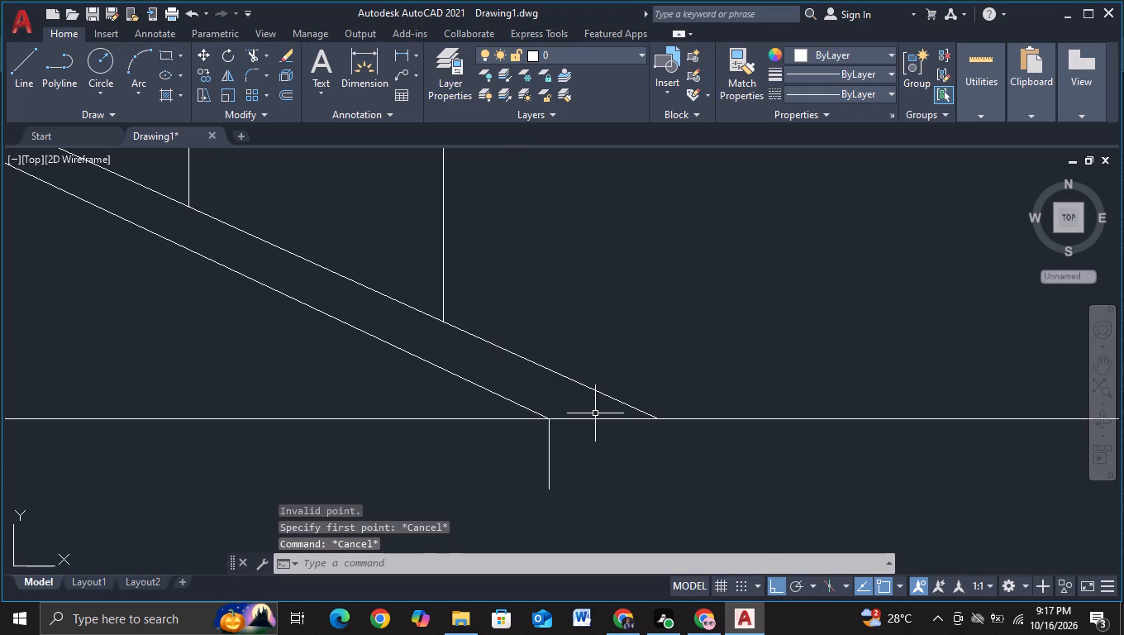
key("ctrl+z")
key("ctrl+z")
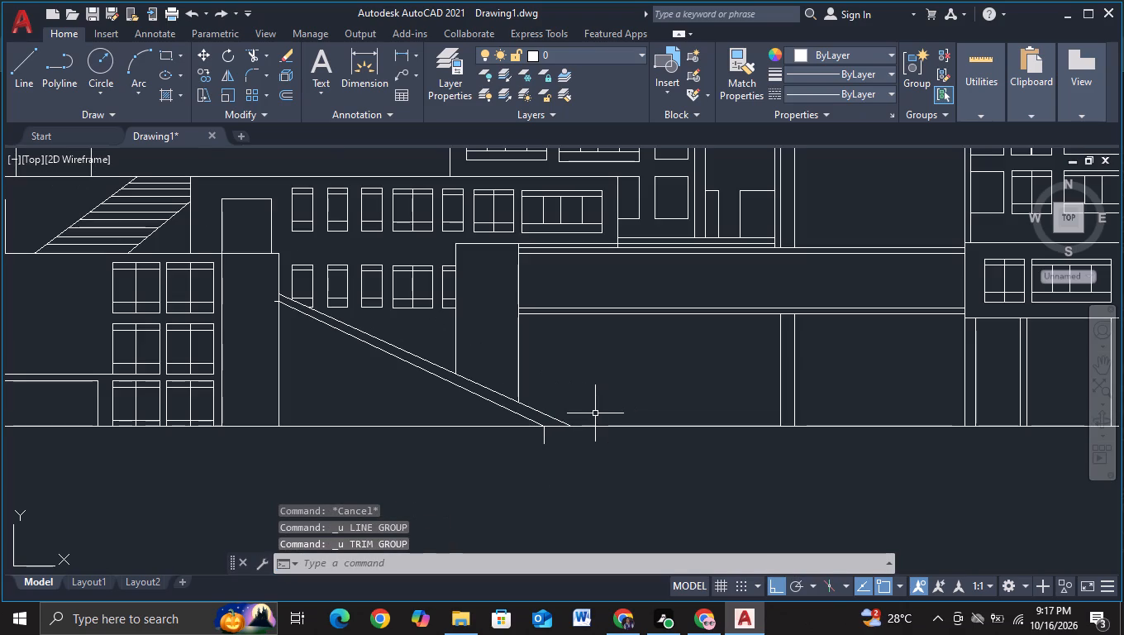
Draw another short vertical line crossing the ground line, between the existing short vertical and the ramp's foot.
left_click(21, 63)
scroll(524, 442, "up", 1)
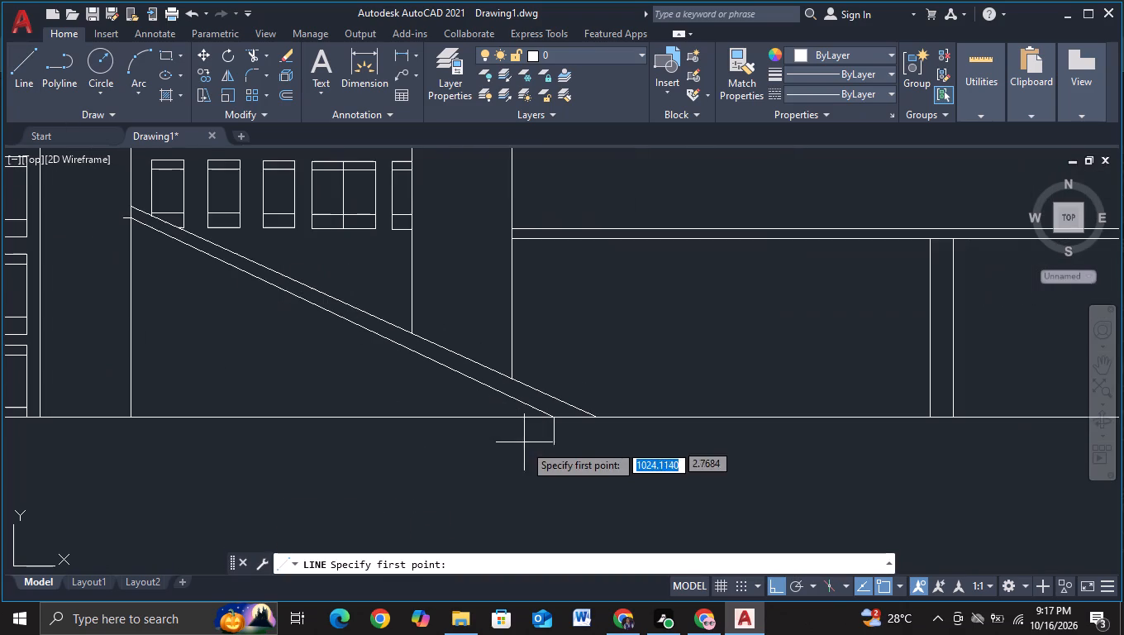
scroll(564, 443, "up", 2)
left_click(574, 370)
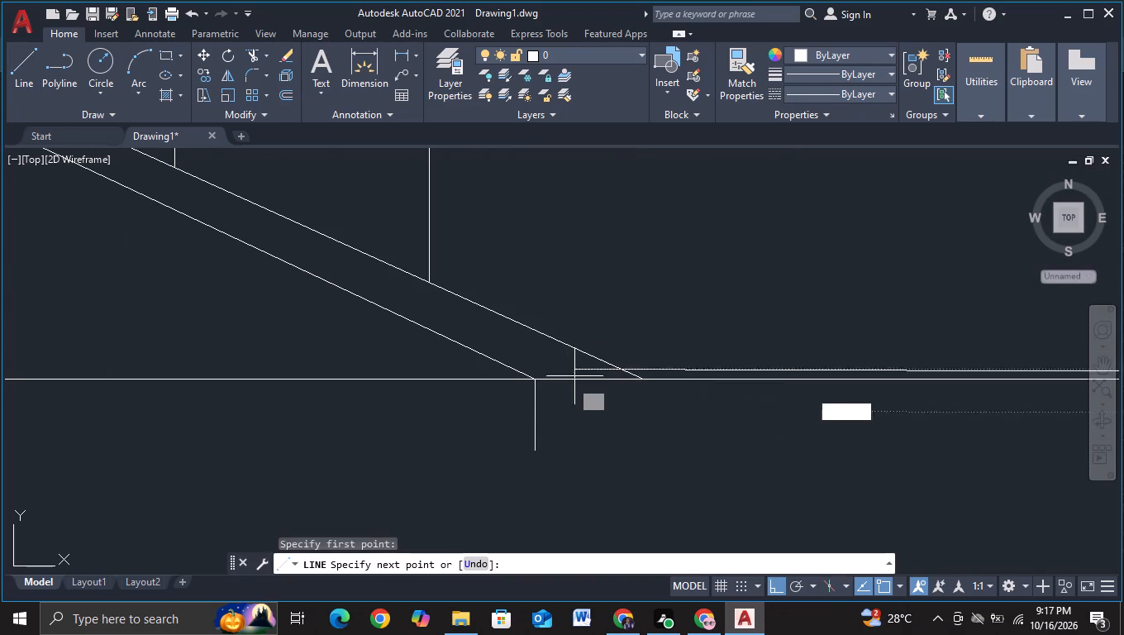
left_click(588, 442)
key("Escape")
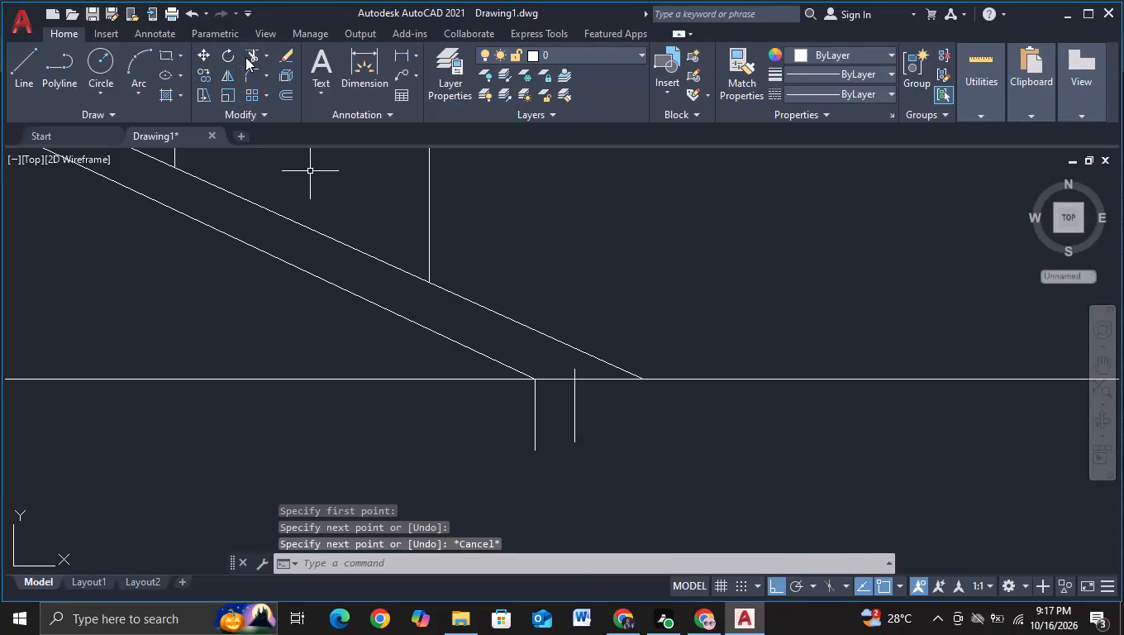
Trim the new vertical's part above the ground line, and remove the earlier short vertical and the lower sloping line.
left_click(245, 57)
left_click(575, 374)
left_click_drag(500, 427, 533, 420)
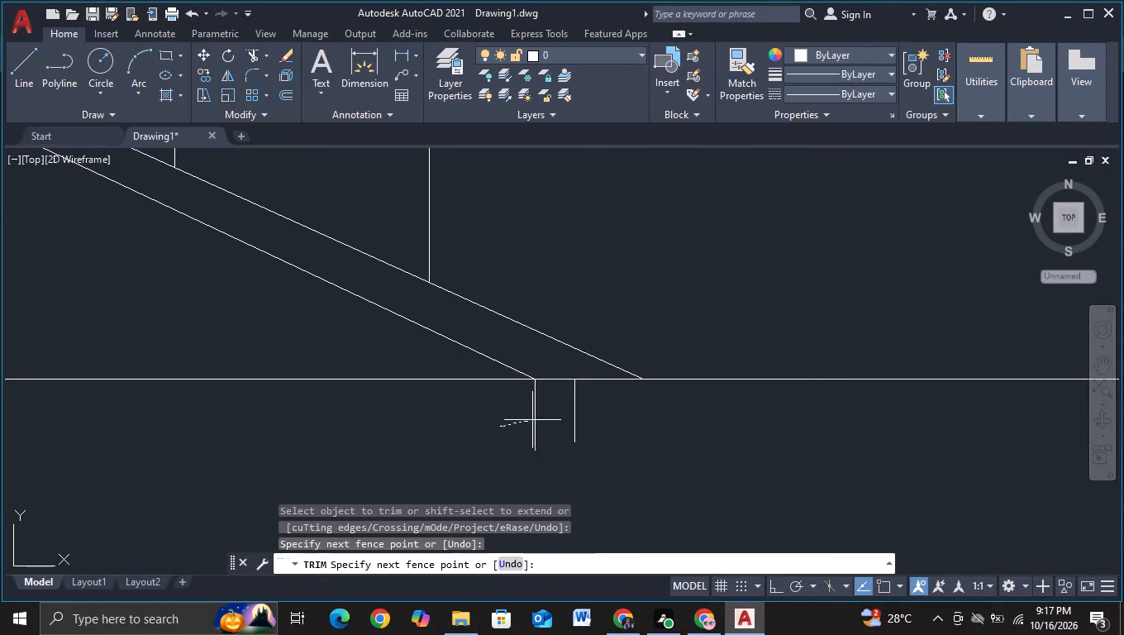
left_click_drag(533, 420, 545, 415)
left_click_drag(473, 326, 402, 346)
scroll(408, 349, "down", 2)
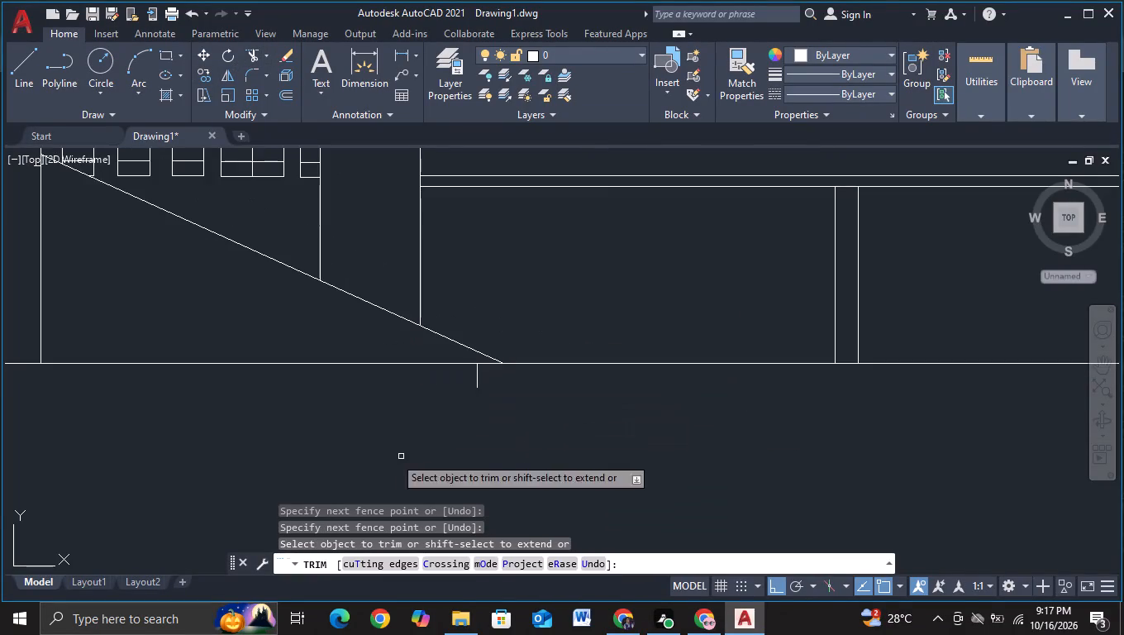
middle_click_drag(385, 456, 563, 456)
key("Escape")
Draw the lower sloping line again, from the horizontal stub at the wall edge to the new short vertical's top on the ground line.
left_click(28, 75)
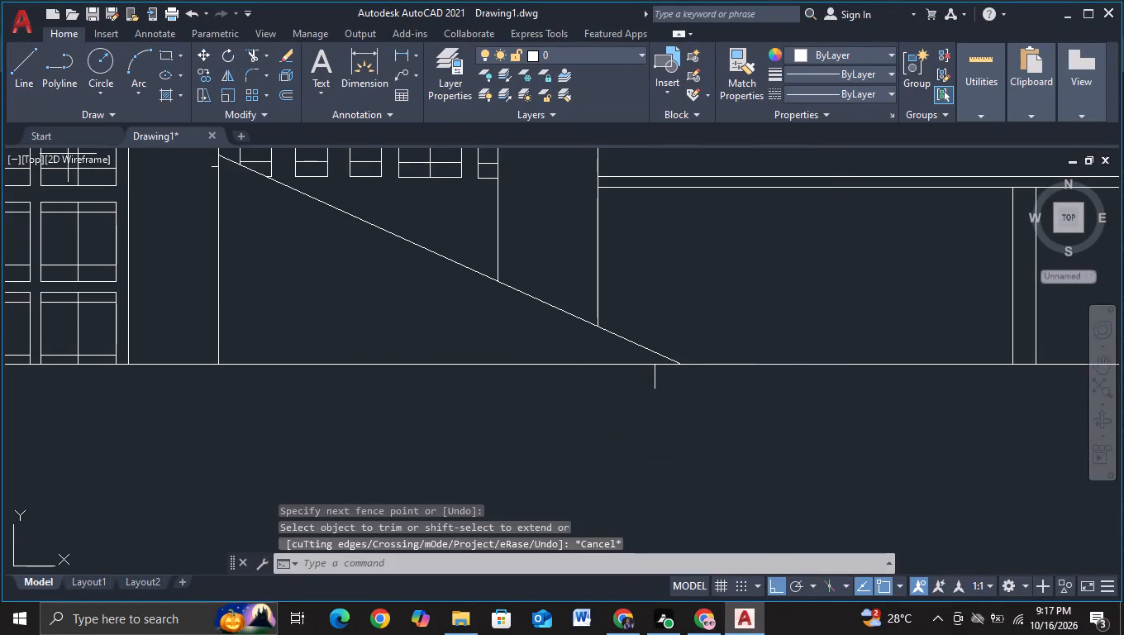
left_click(213, 169)
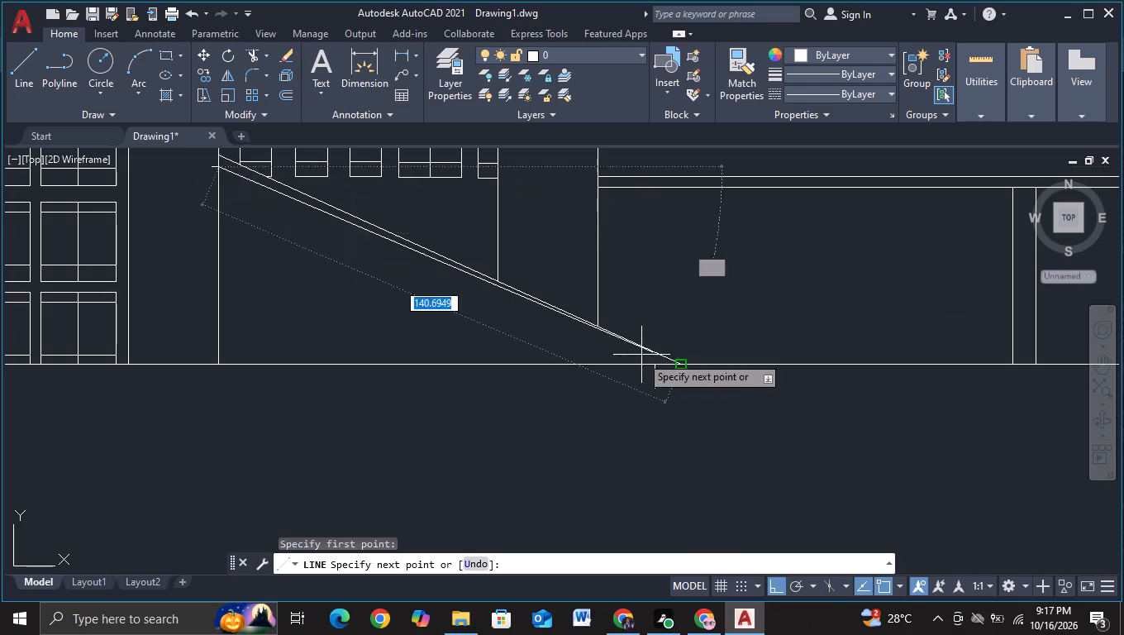
left_click(656, 369)
key("Escape")
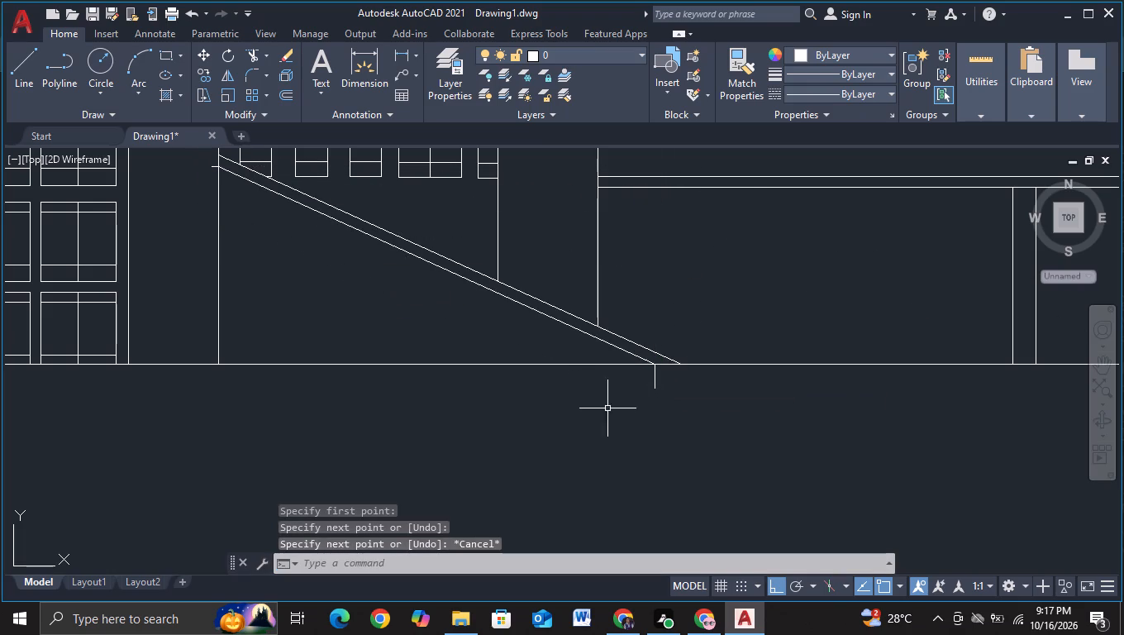
Use Trim to remove the horizontal stub beside the wall edge and the short vertical below the ground line.
left_click(254, 54)
left_click(212, 167)
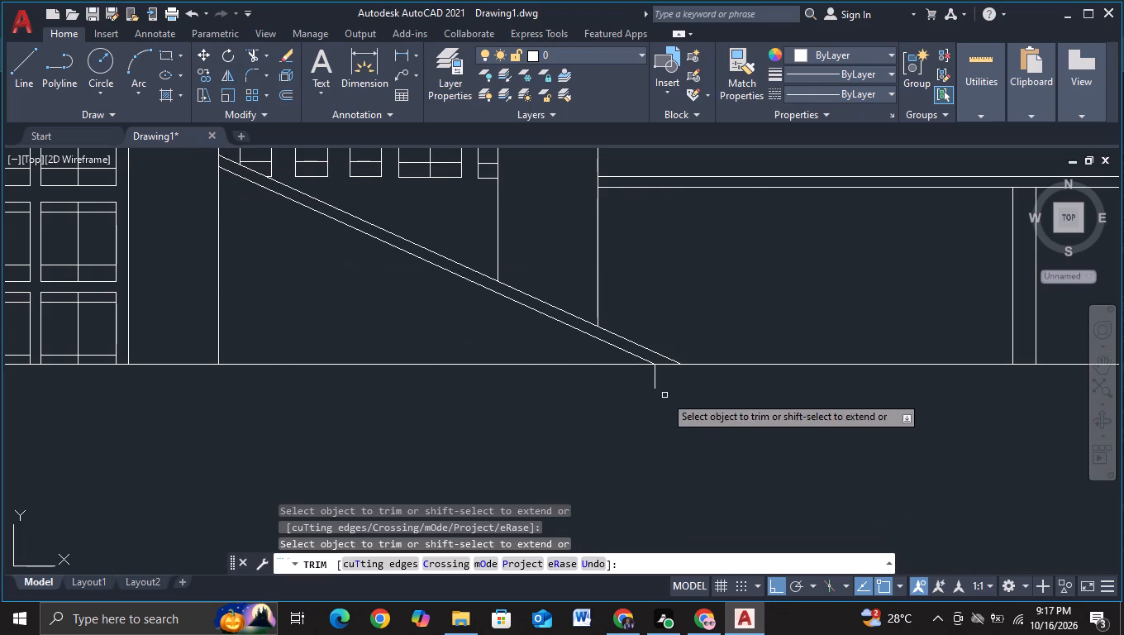
left_click(654, 385)
key("Escape")
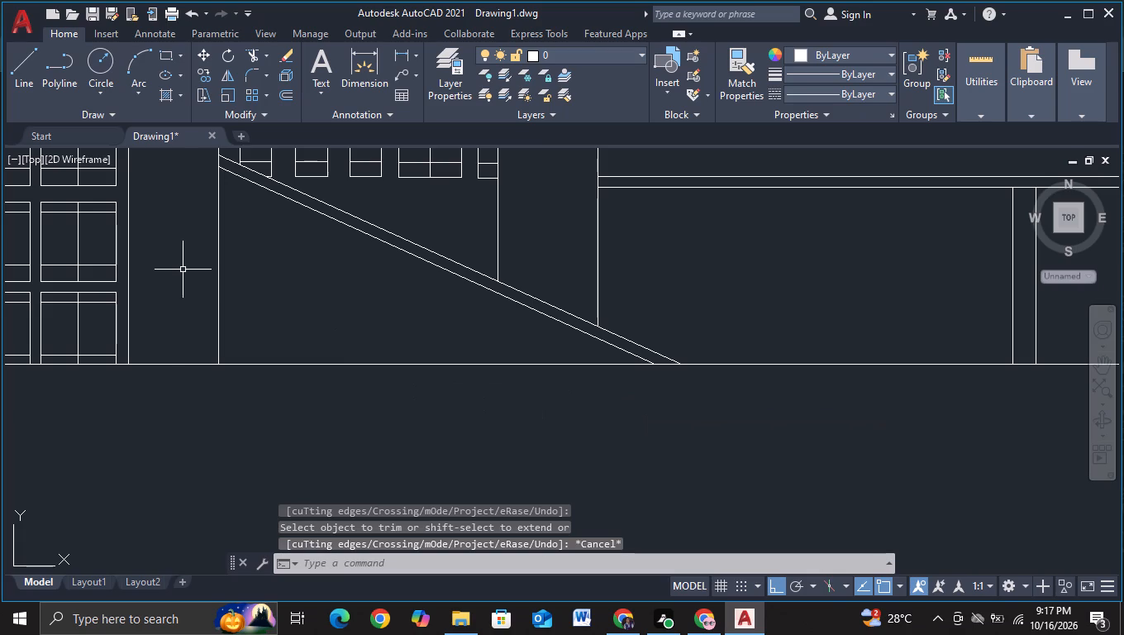
Draw a vertical line from above the ramp's two sloping lines to below the ground line, right of the tall wall edge.
left_click(16, 63)
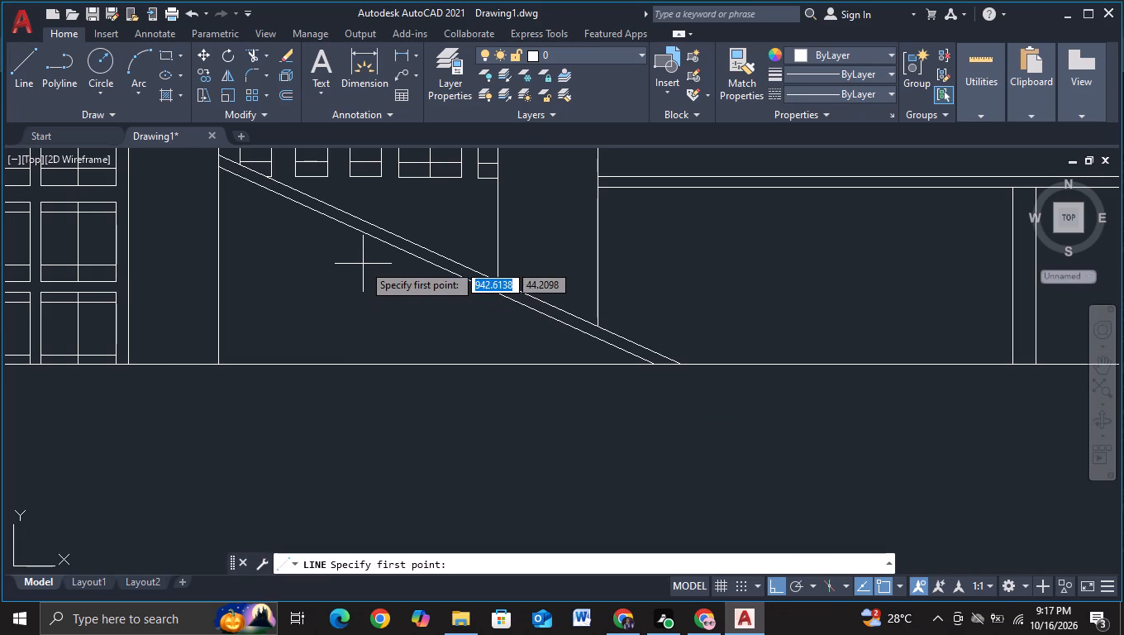
scroll(363, 241, "up", 1)
left_click(368, 184)
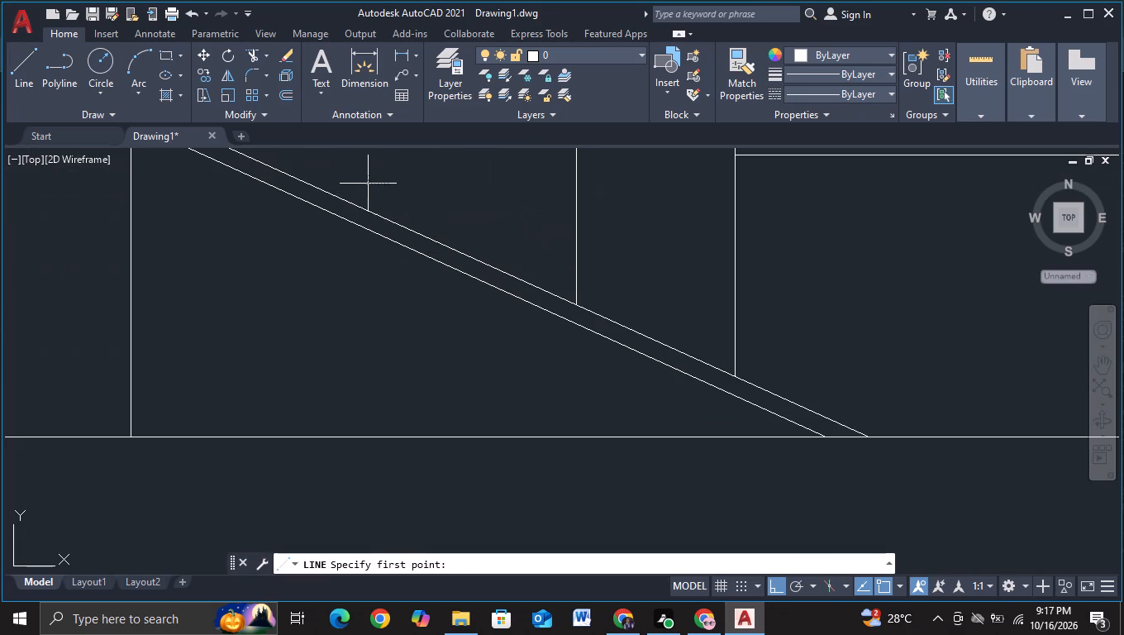
left_click(350, 466)
key("Escape")
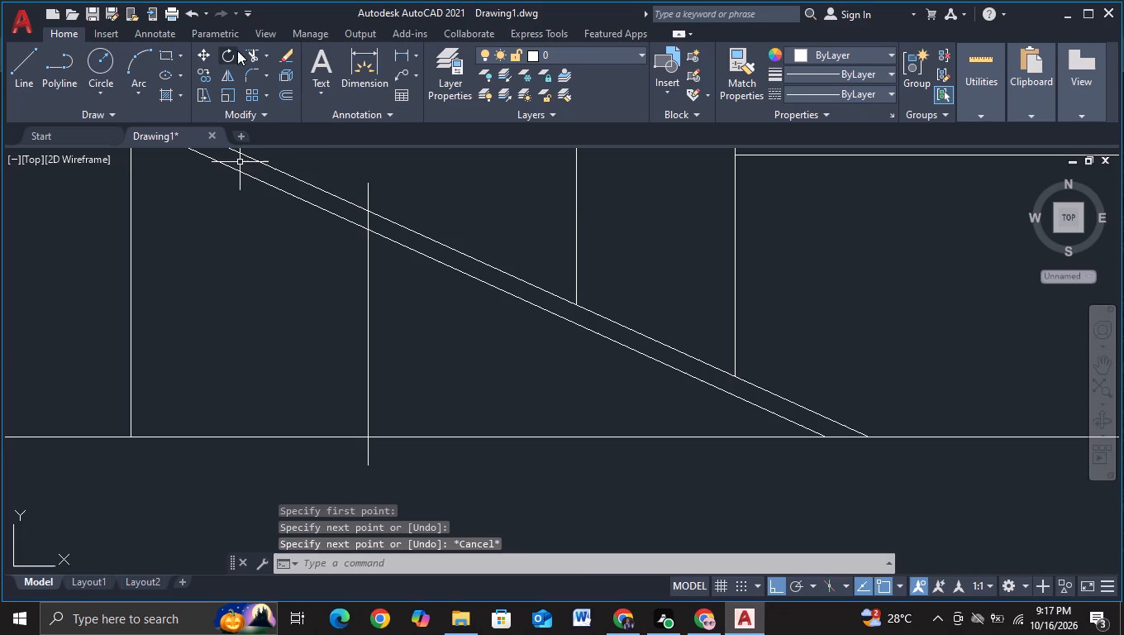
Trim the new vertical line above the lower sloping line and below the ground line.
left_click(251, 52)
left_click(367, 187)
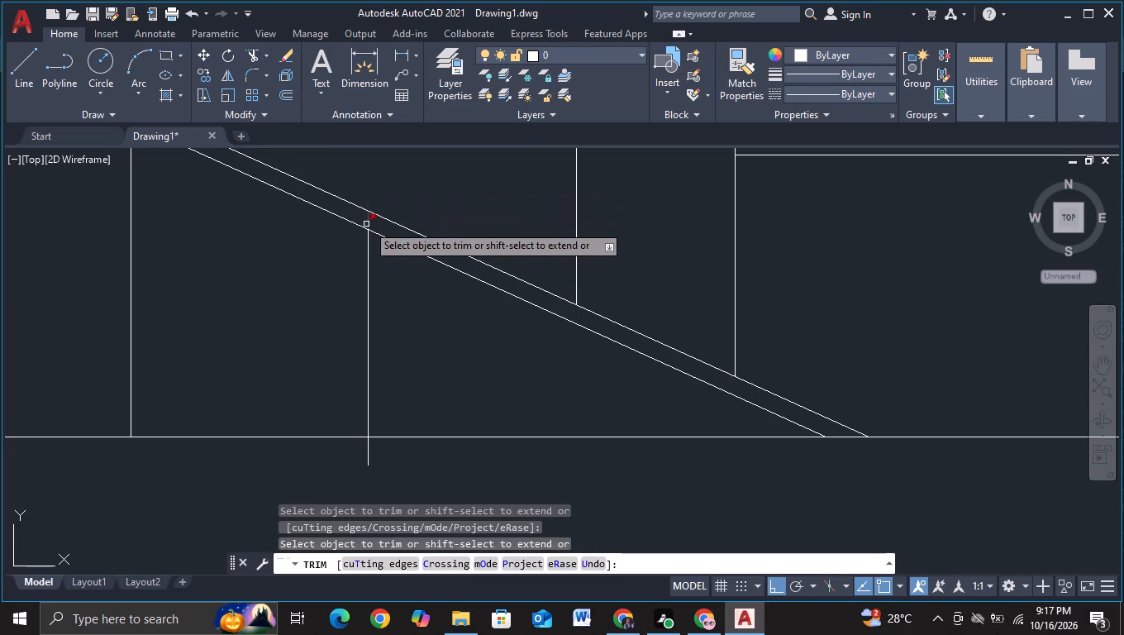
left_click(367, 220)
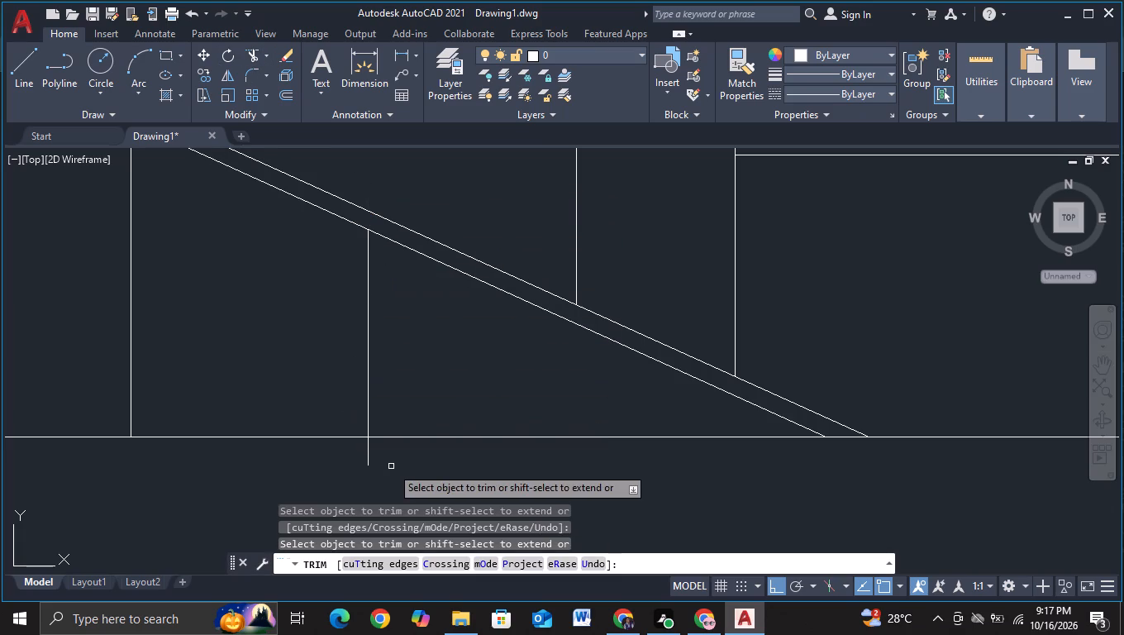
left_click(368, 455)
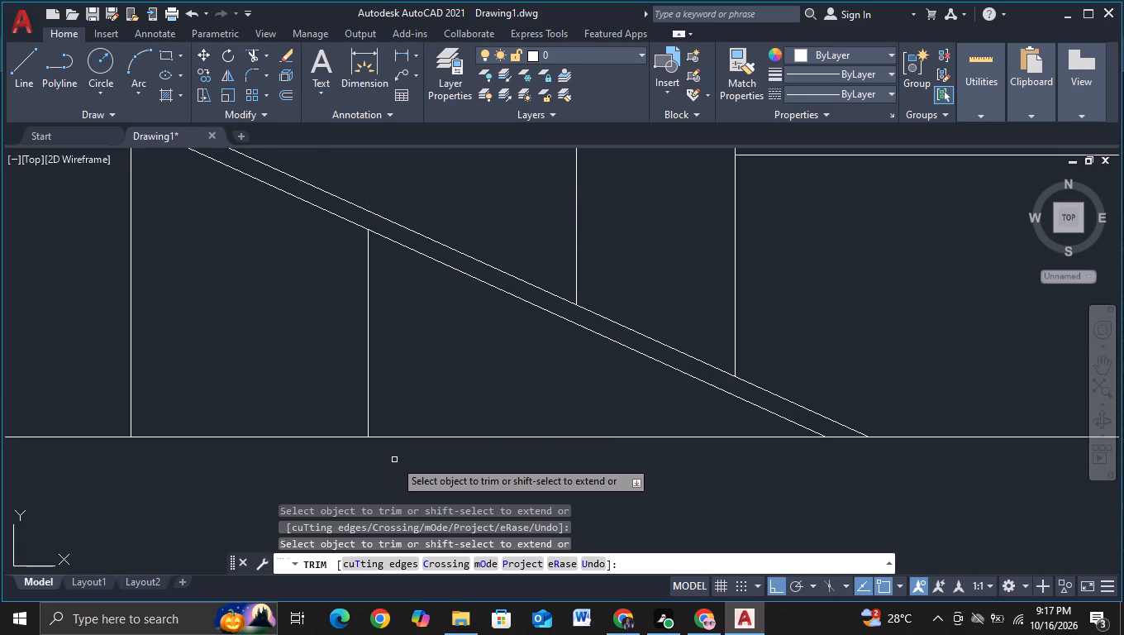
middle_click_drag(395, 460, 369, 419)
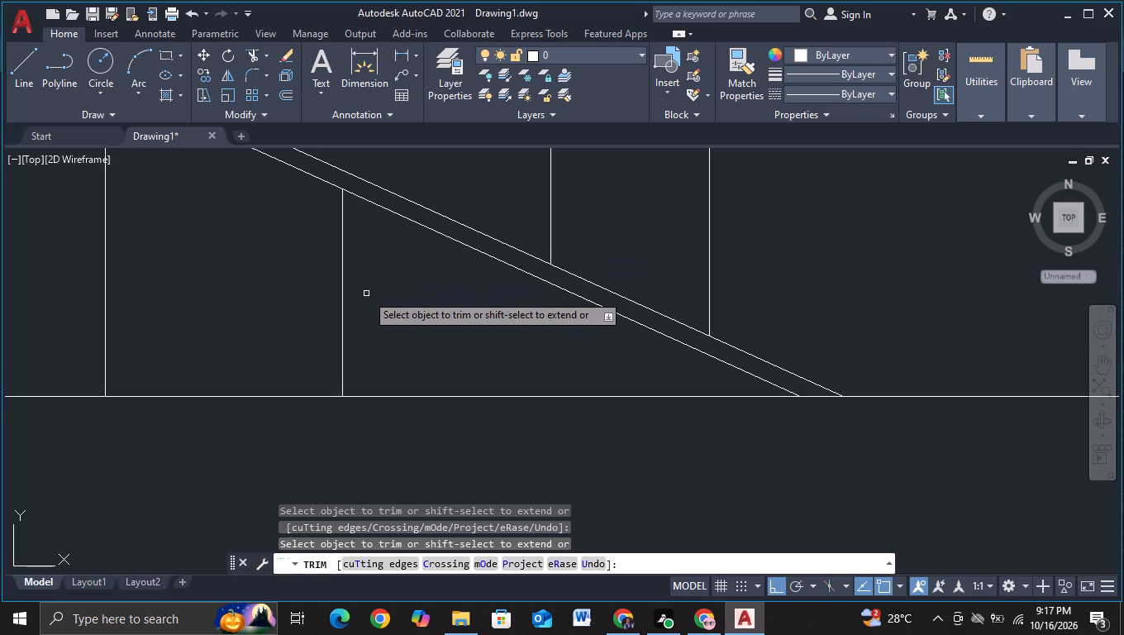
key("Escape")
Copy the vertical support under the ramp horizontally about 8.9 units to the right.
left_click(344, 294)
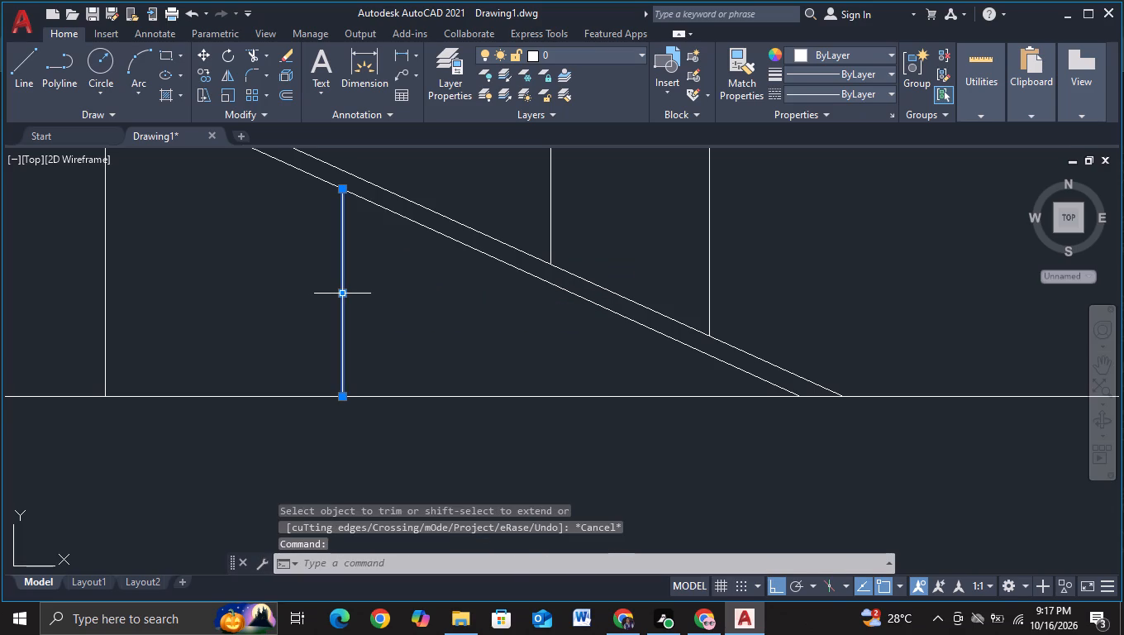
key("c")
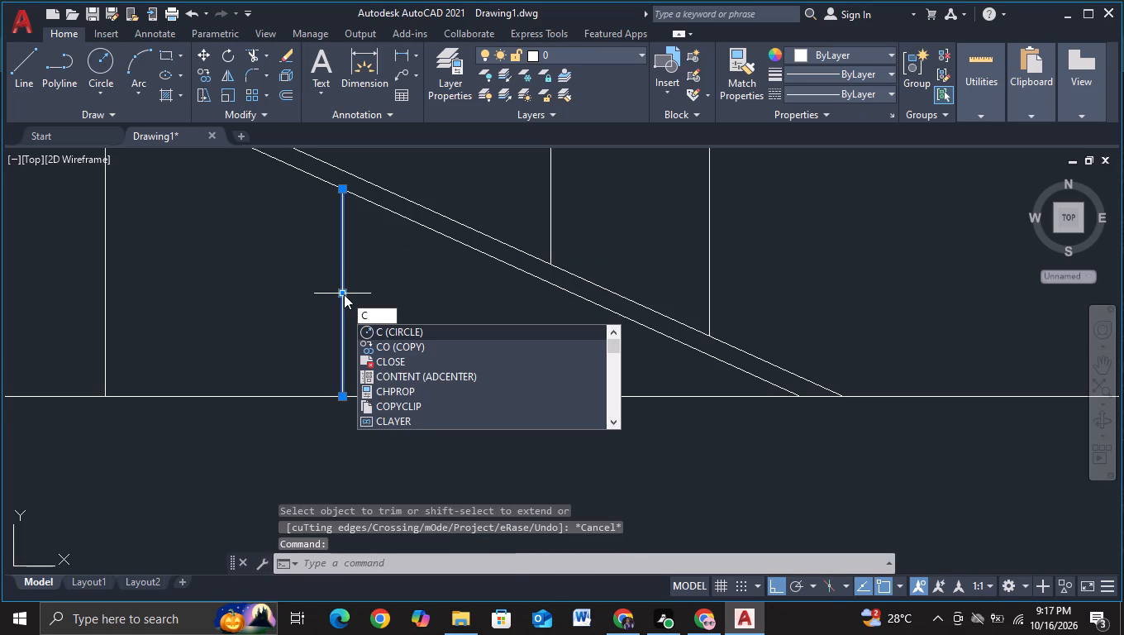
left_click(379, 342)
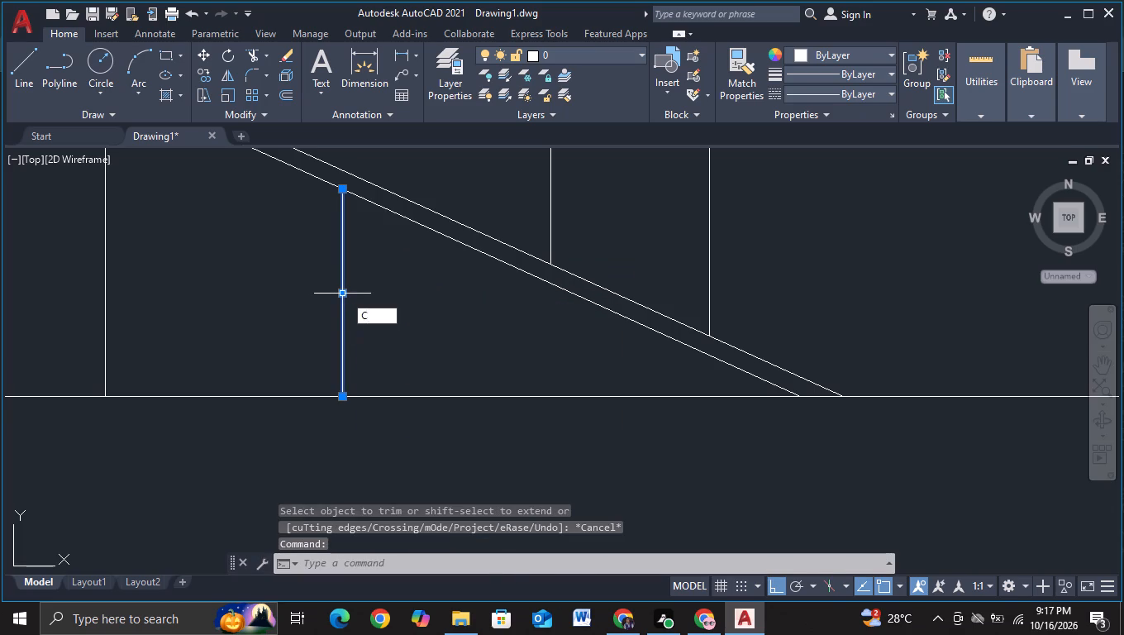
left_click(342, 309)
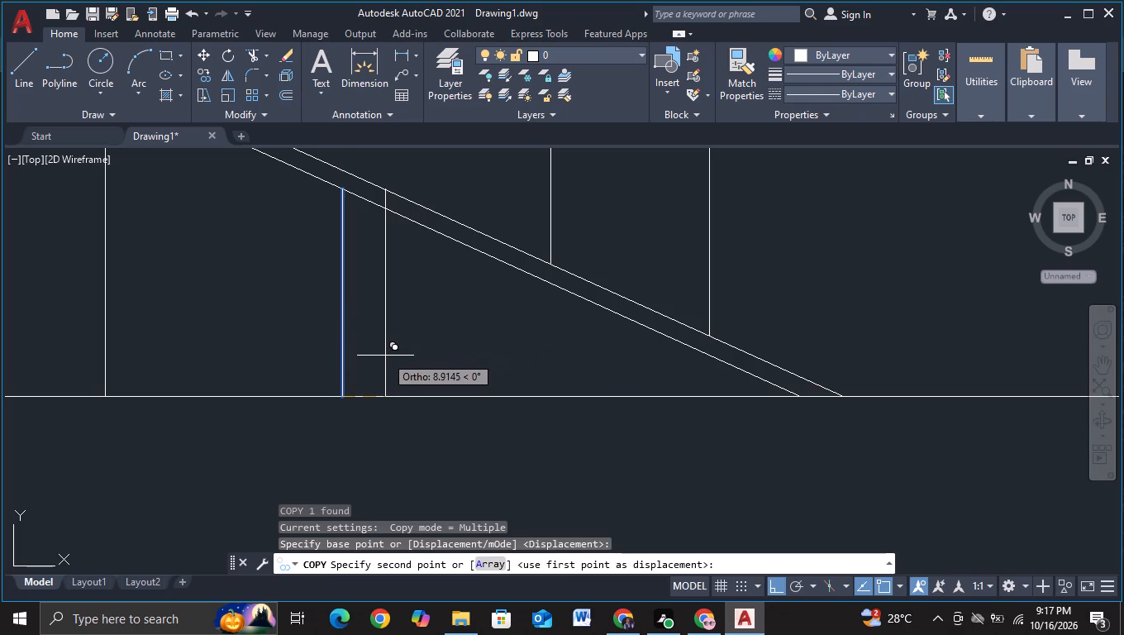
left_click(385, 356)
key("Escape")
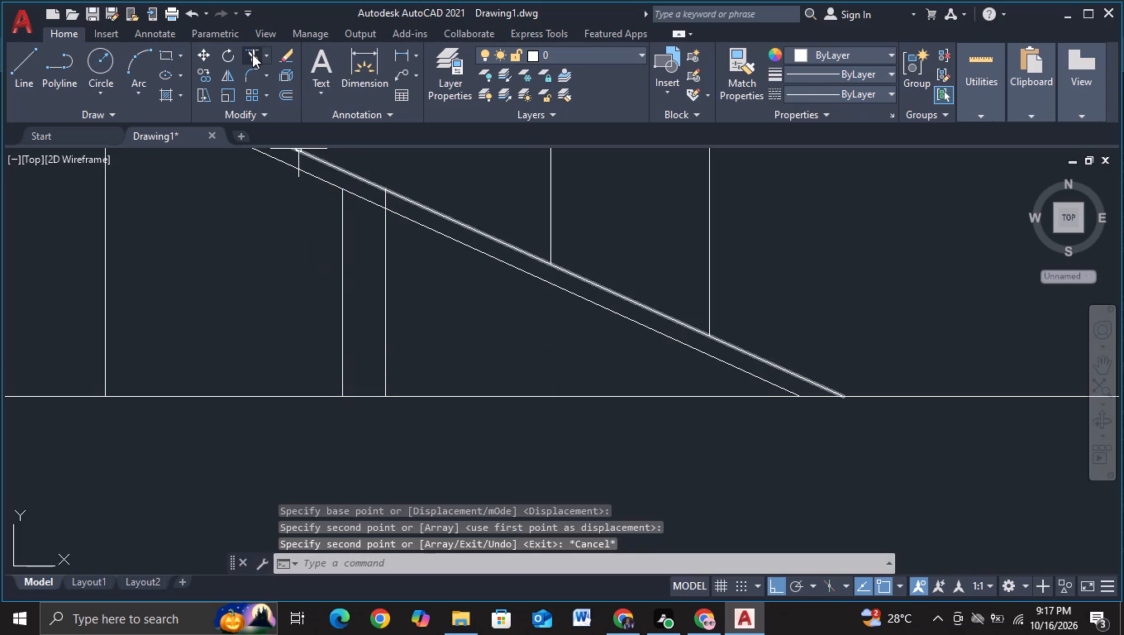
Use Trim to cut the copied support above the lower sloping line and remove the original vertical beside it.
left_click(252, 54)
left_click(386, 199)
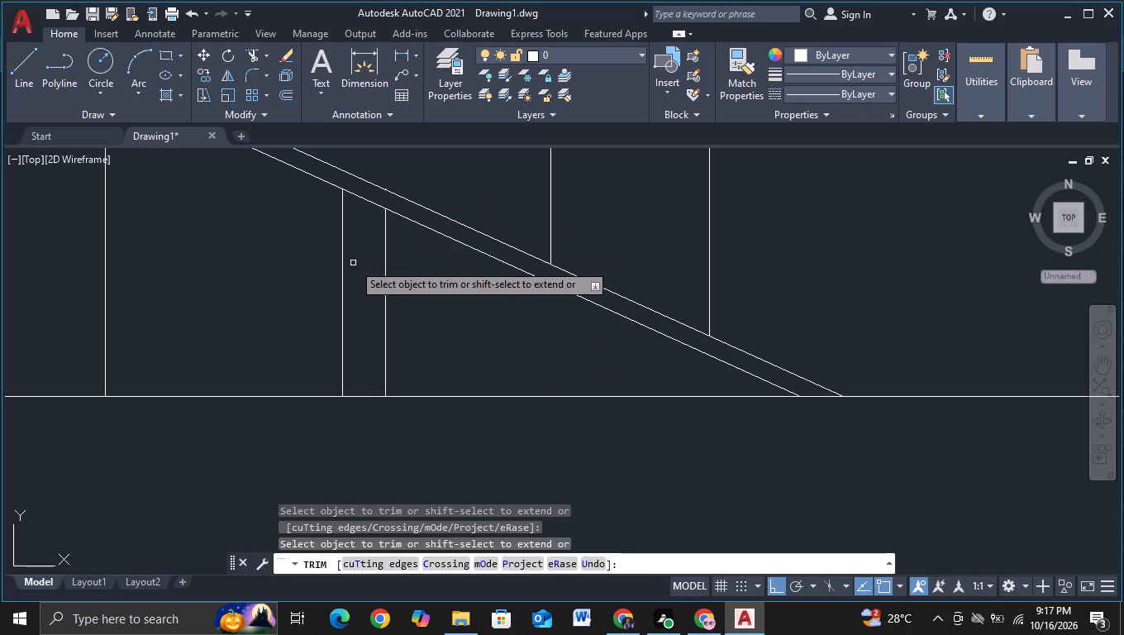
left_click_drag(316, 280, 360, 265)
scroll(413, 288, "down", 1)
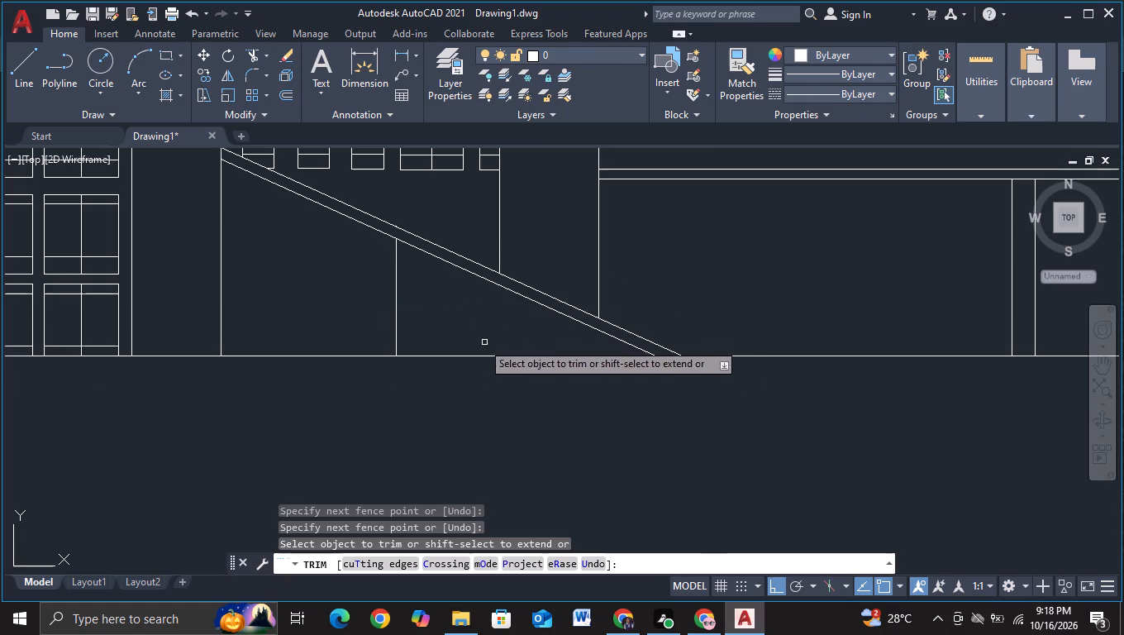
middle_click_drag(531, 399, 589, 385)
key("Escape")
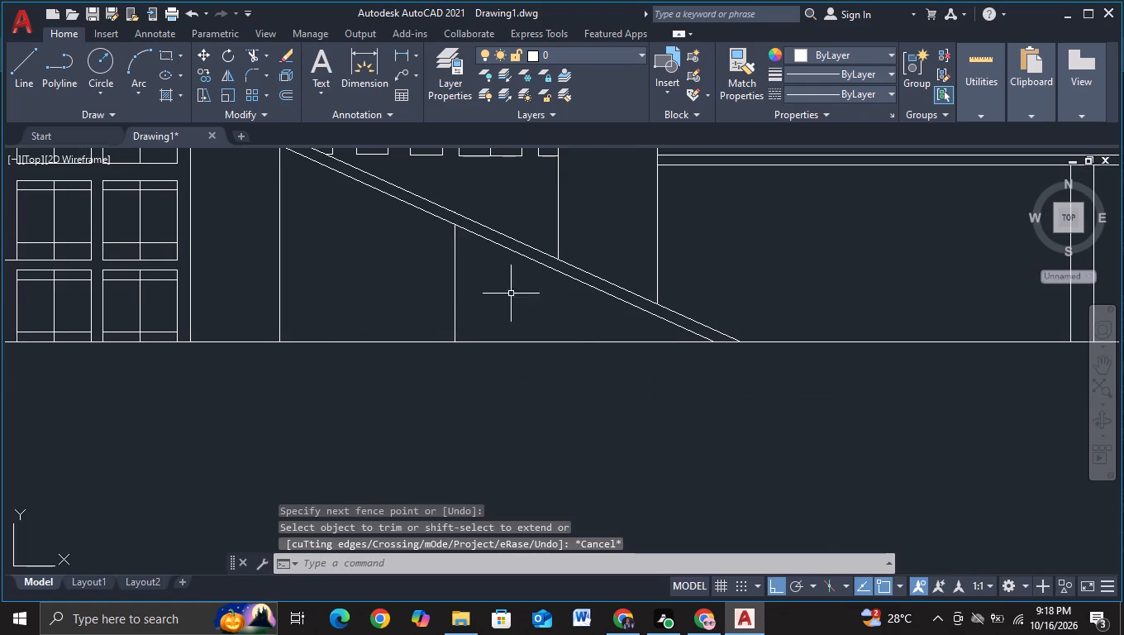
Trim away the lower sloping line from the vertical support down to the ground line.
left_click(252, 53)
left_click(497, 246)
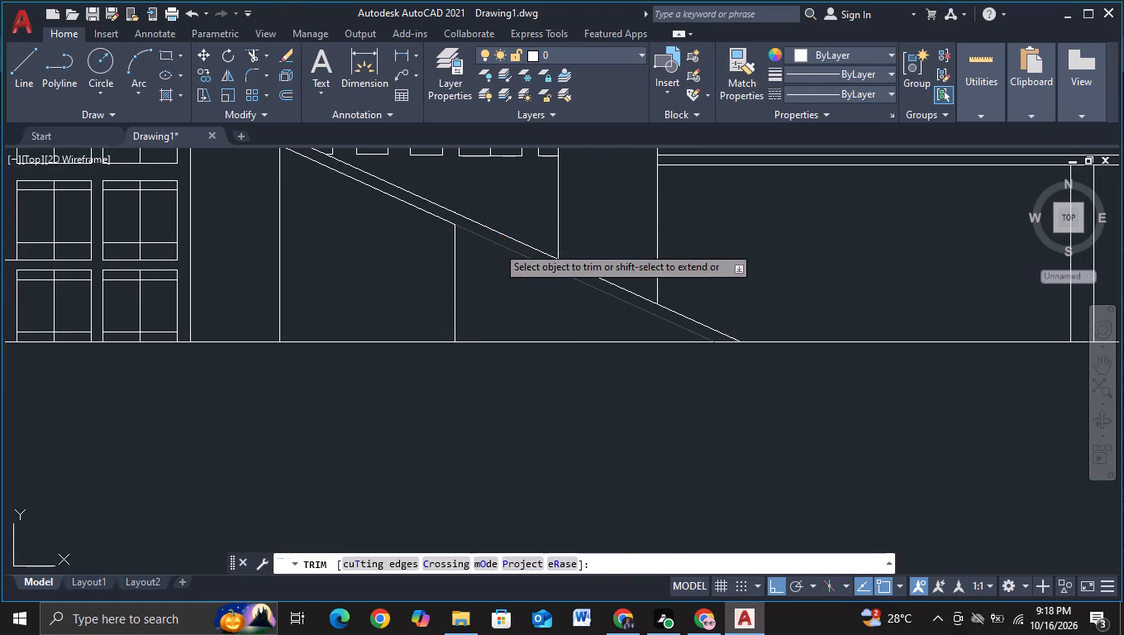
middle_click_drag(517, 407, 557, 361)
key("Escape")
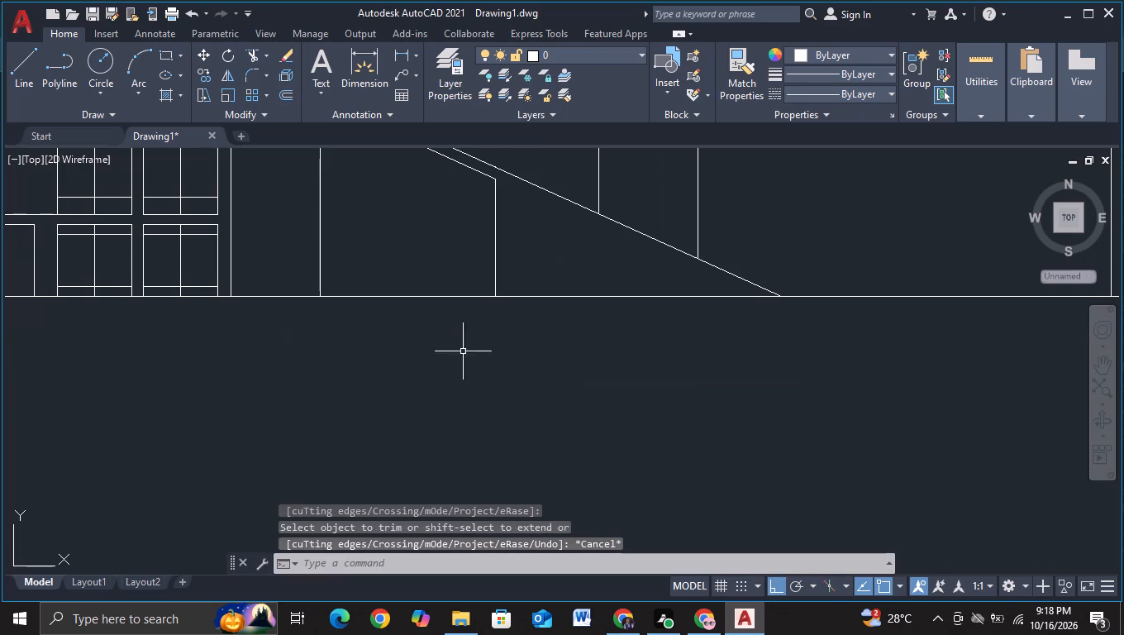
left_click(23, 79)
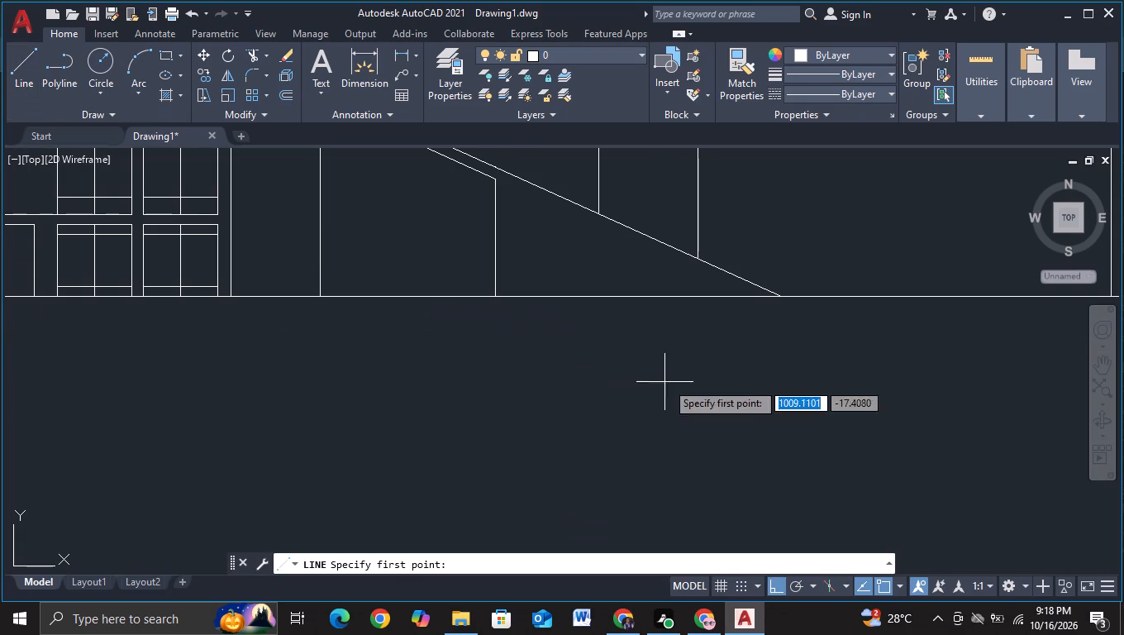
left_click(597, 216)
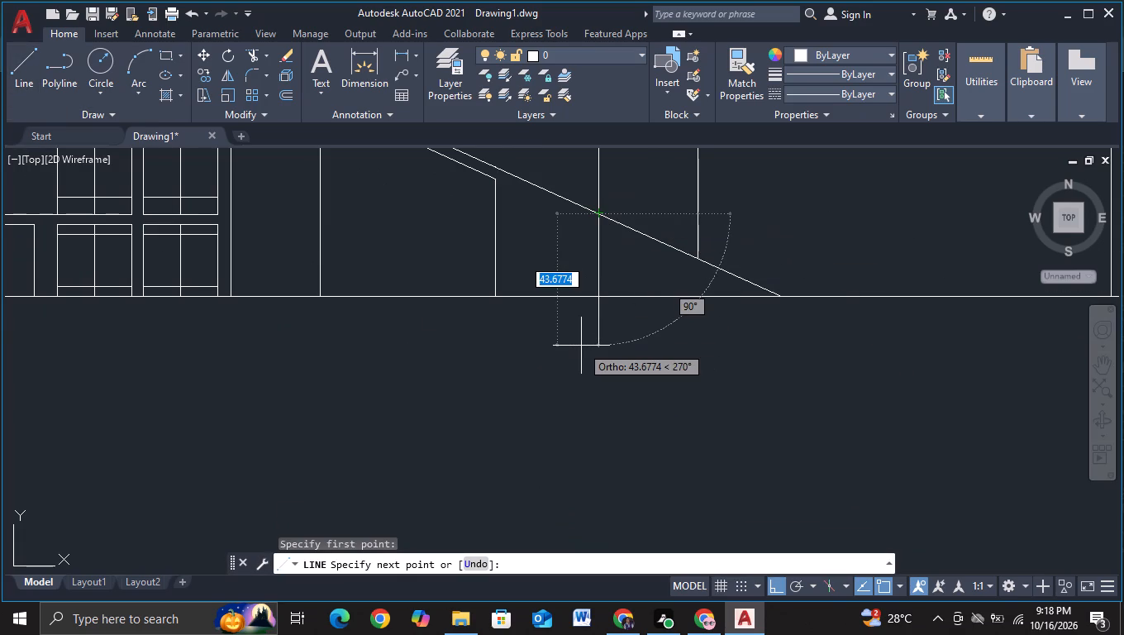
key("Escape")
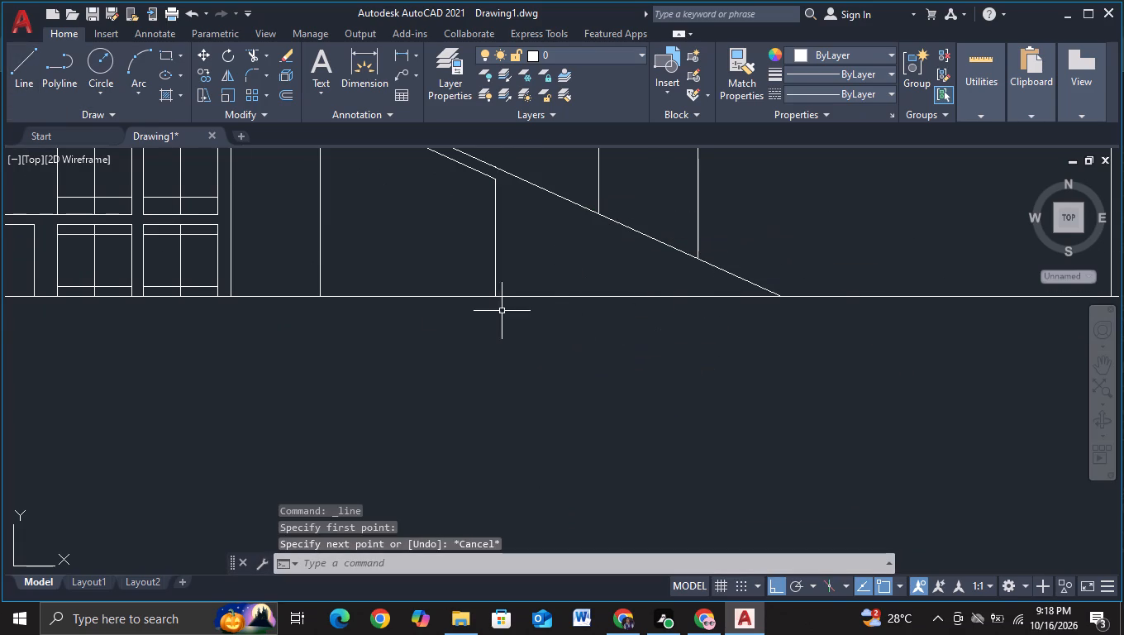
Draw a vertical line right of the support, from just above the ramp's sloping line to below the ground line.
left_click(20, 69)
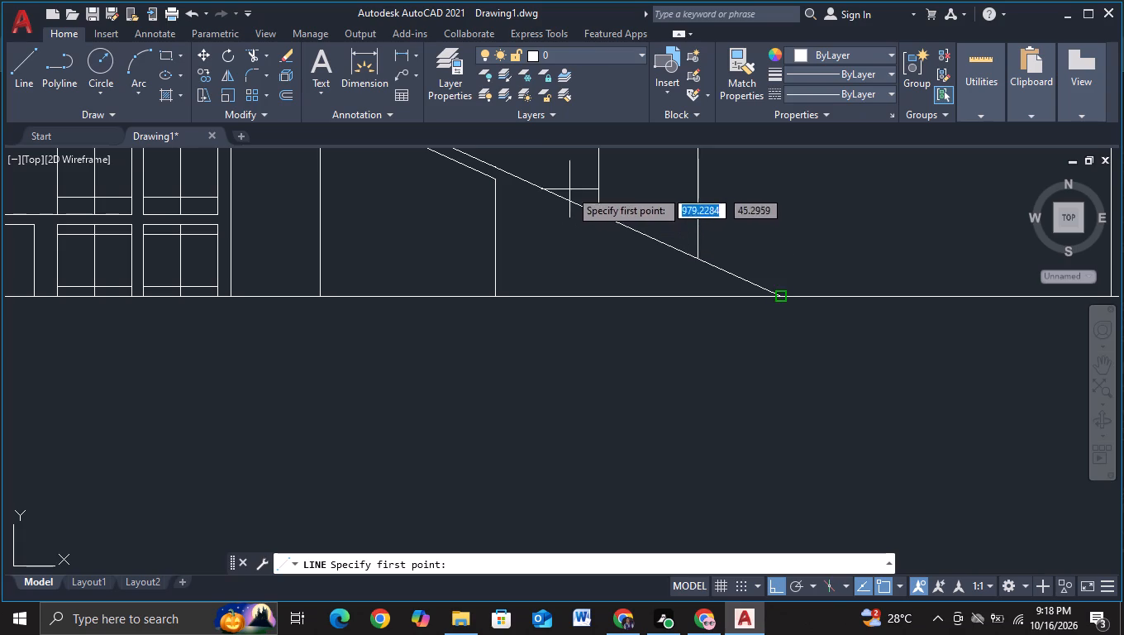
left_click(562, 184)
left_click(579, 375)
key("Escape")
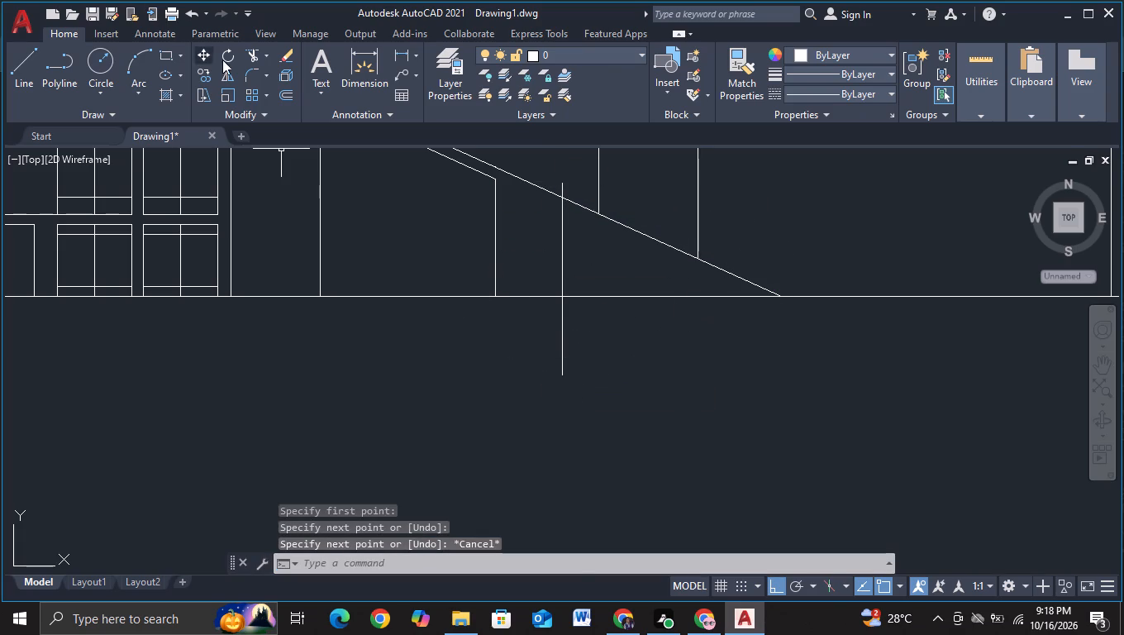
Trim the new vertical line above the ramp's sloping line and below the ground line.
left_click(246, 52)
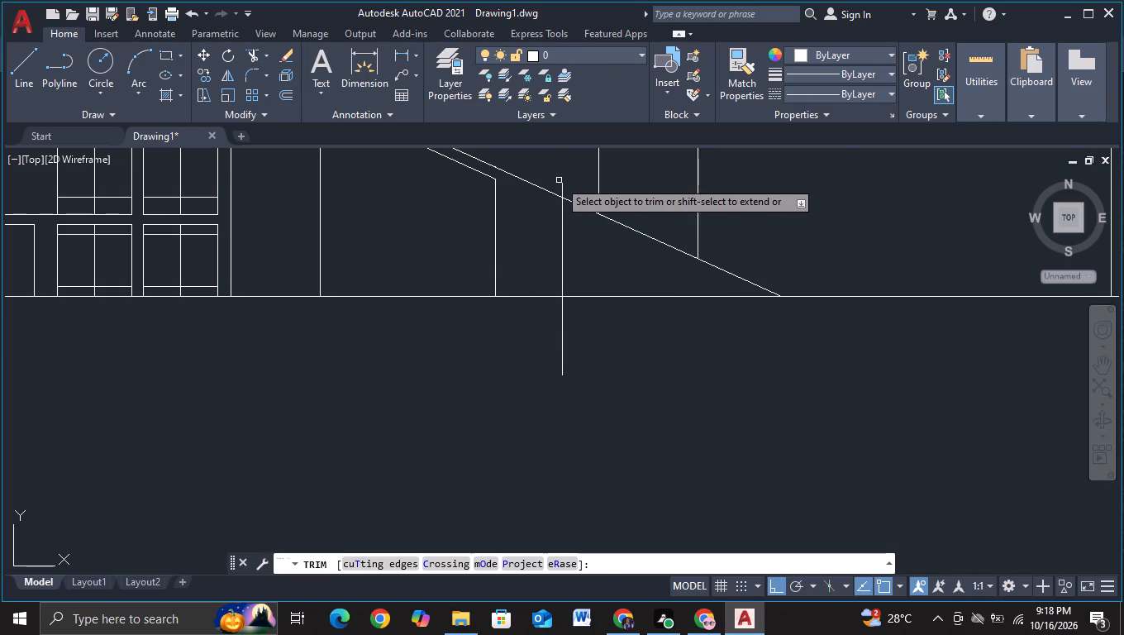
left_click(563, 184)
left_click_drag(528, 332, 622, 312)
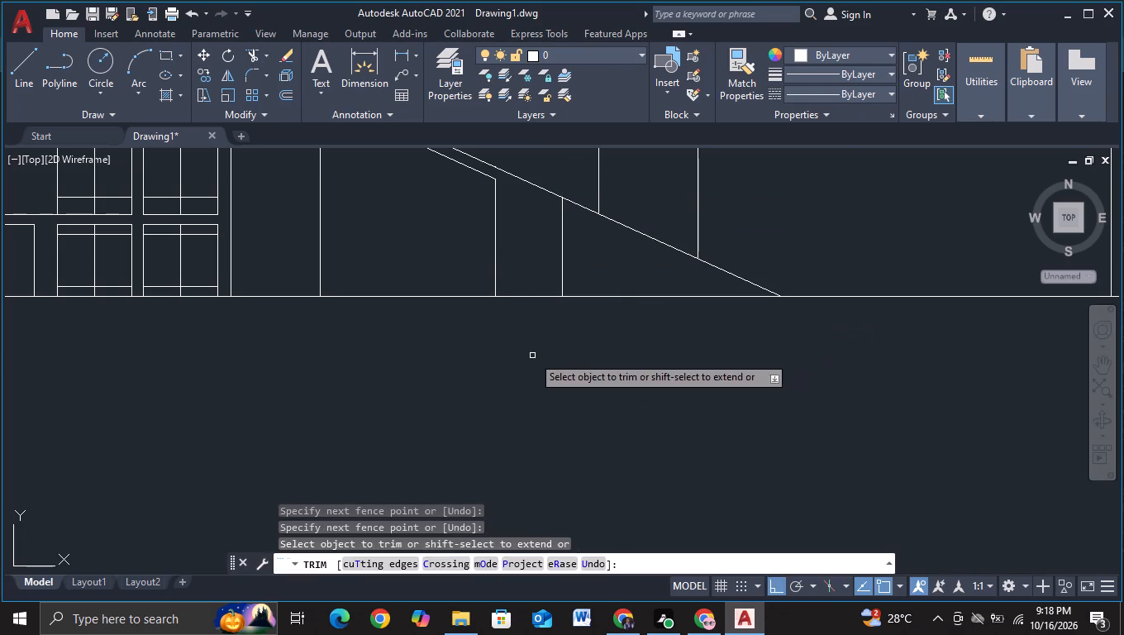
key("Escape")
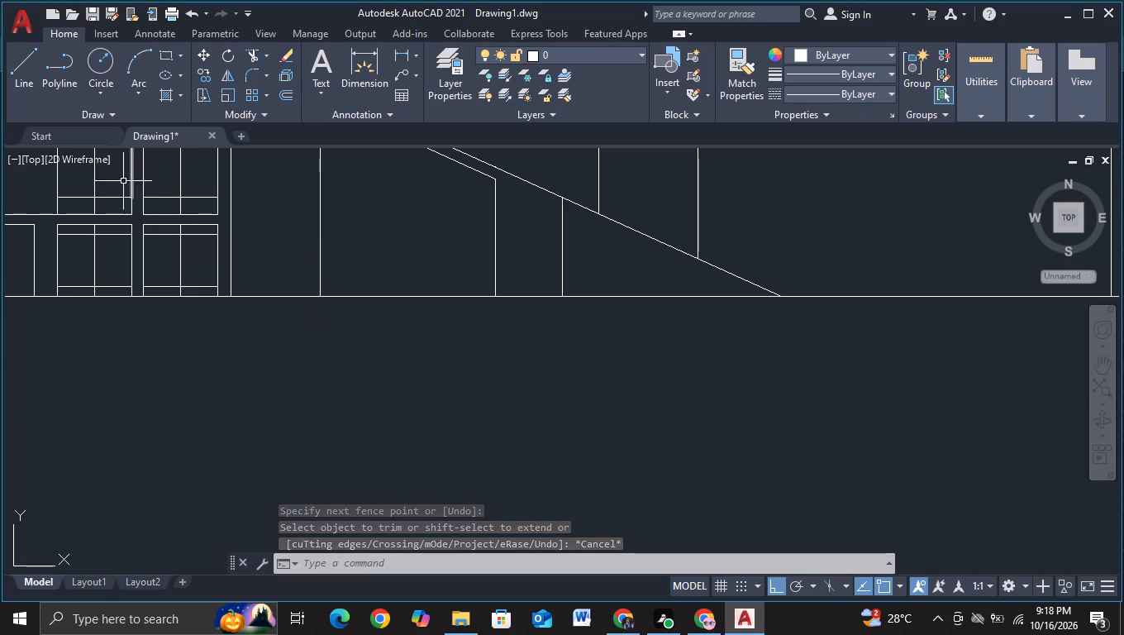
With Ortho off, draw a sloping line below the ramp's lower edge, from left of the wall edge to past the first support.
left_click(25, 70)
middle_click_drag(411, 227, 407, 327)
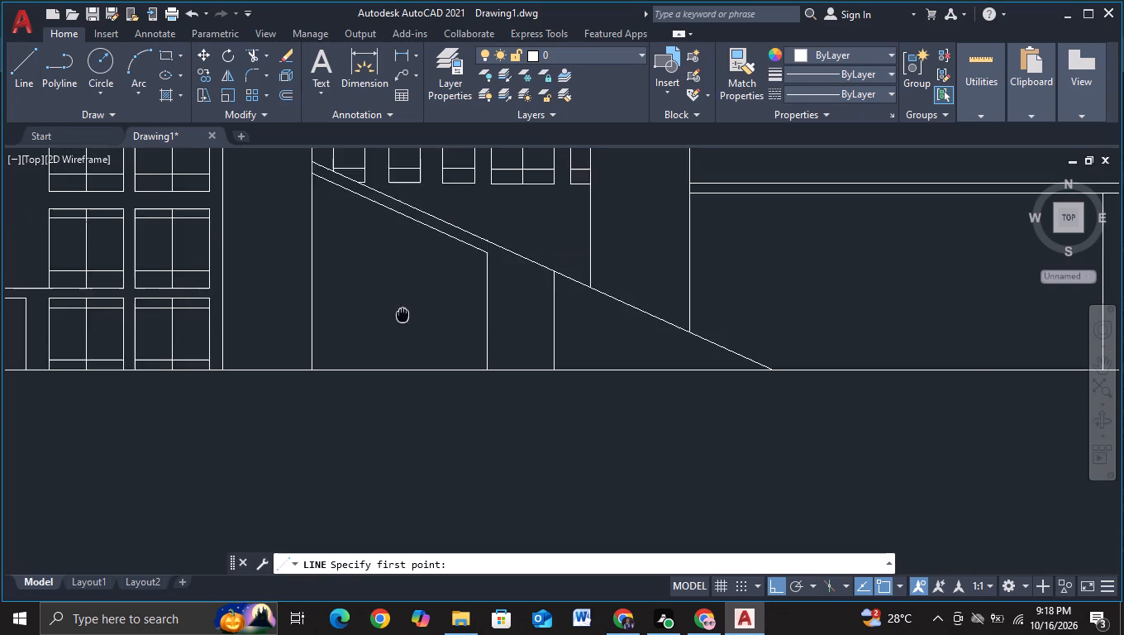
middle_click_drag(407, 327, 407, 335)
scroll(325, 275, "up", 1)
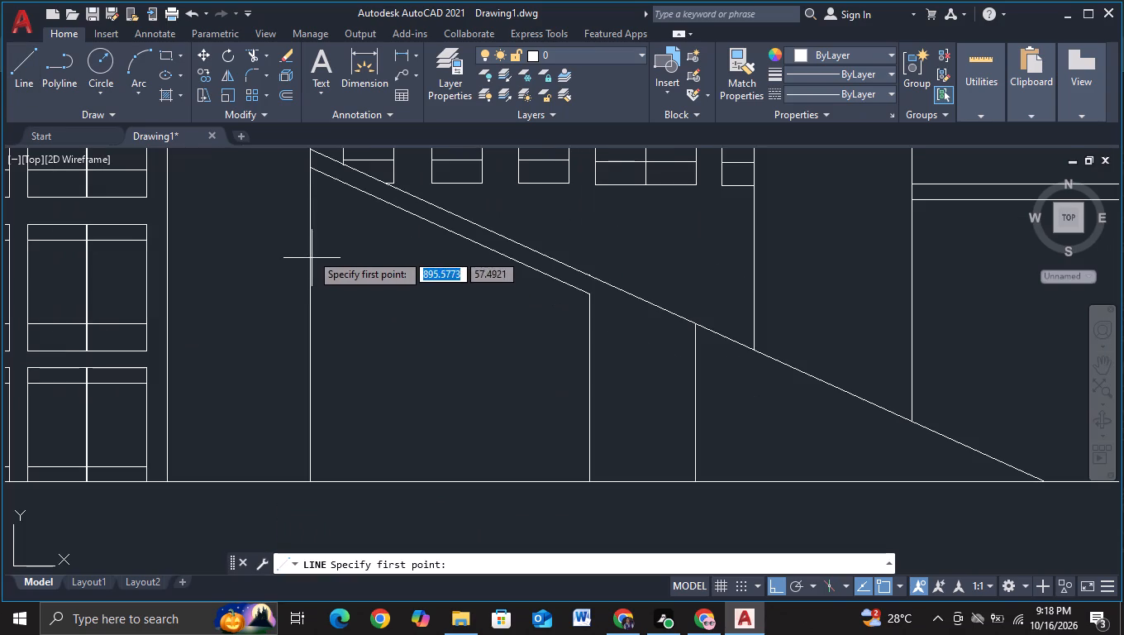
left_click(292, 240)
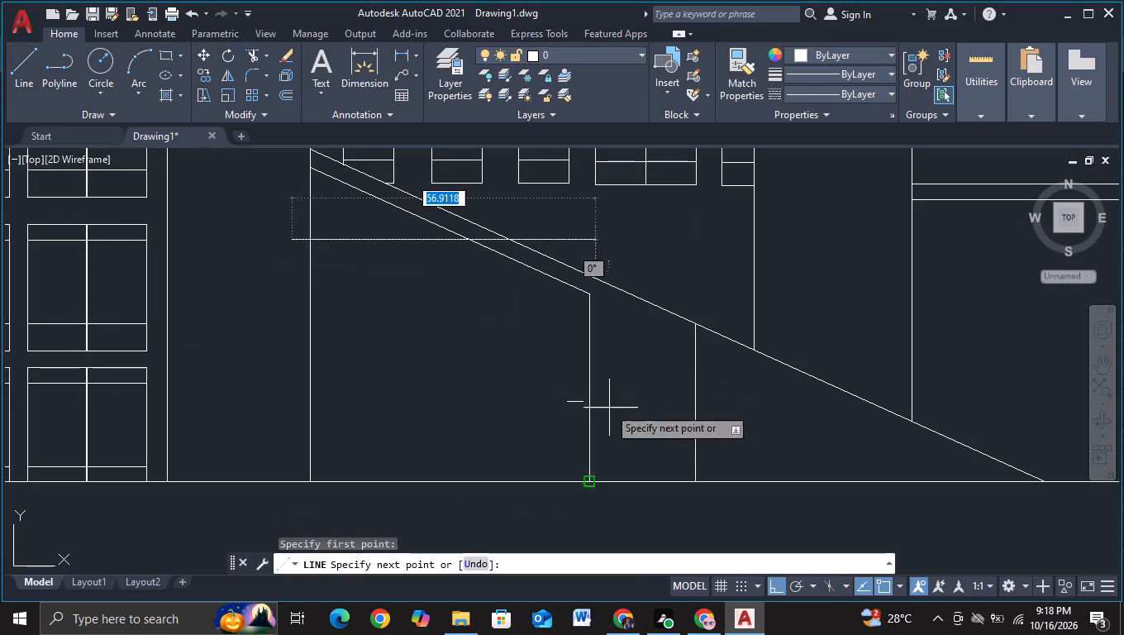
key("F8")
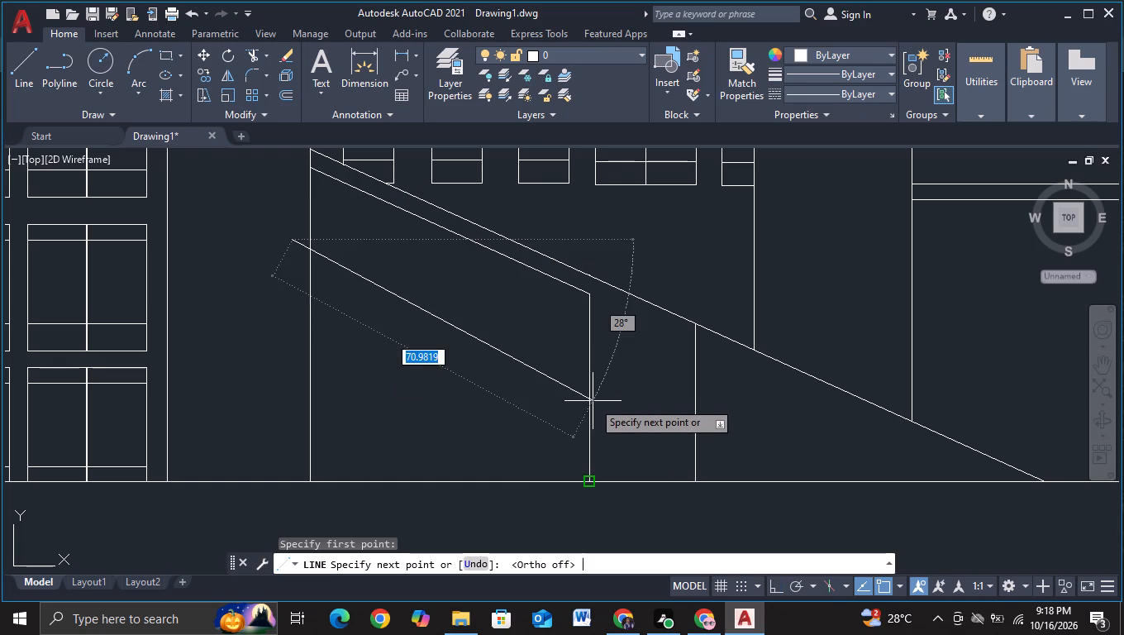
left_click(607, 376)
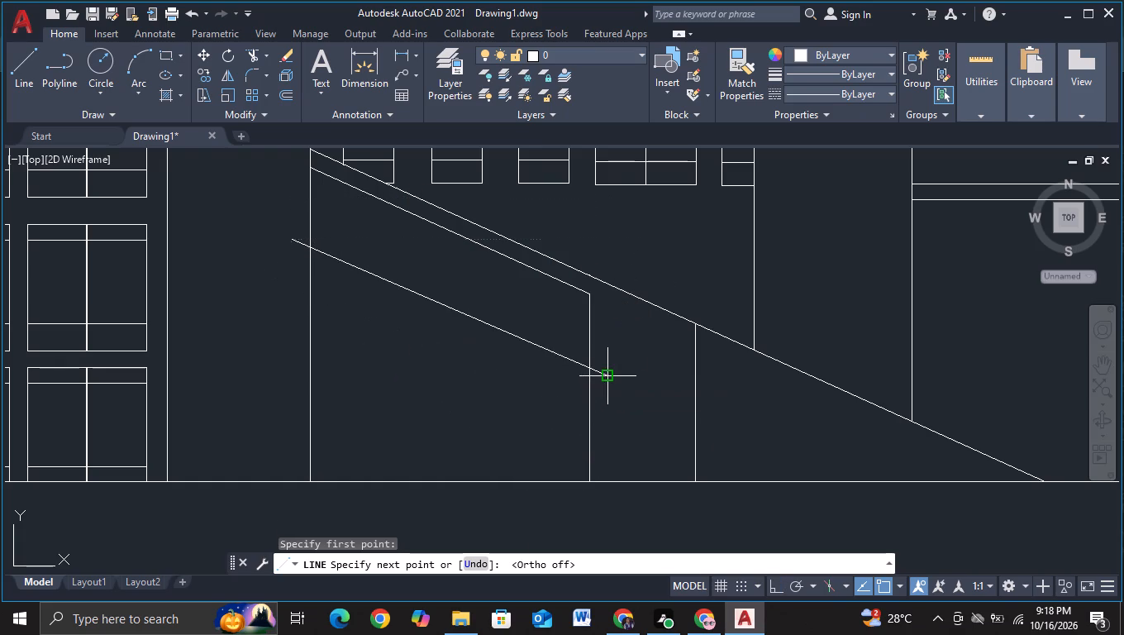
key("Escape")
Trim the new sloping line's overhanging ends at the wall edge and the first support.
left_click(255, 58)
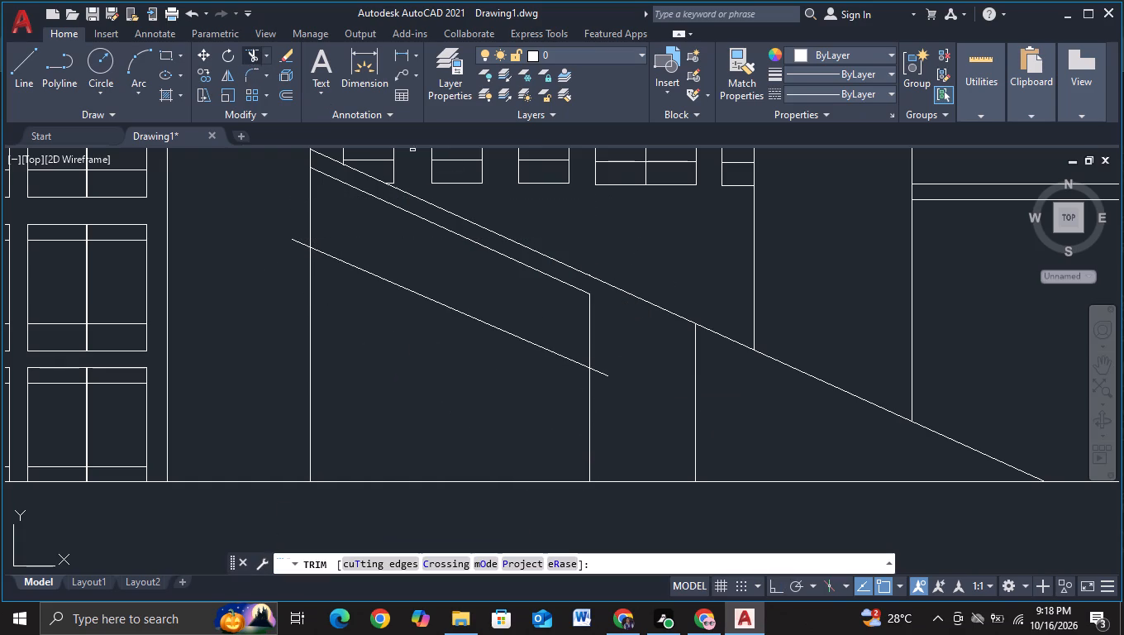
left_click(296, 243)
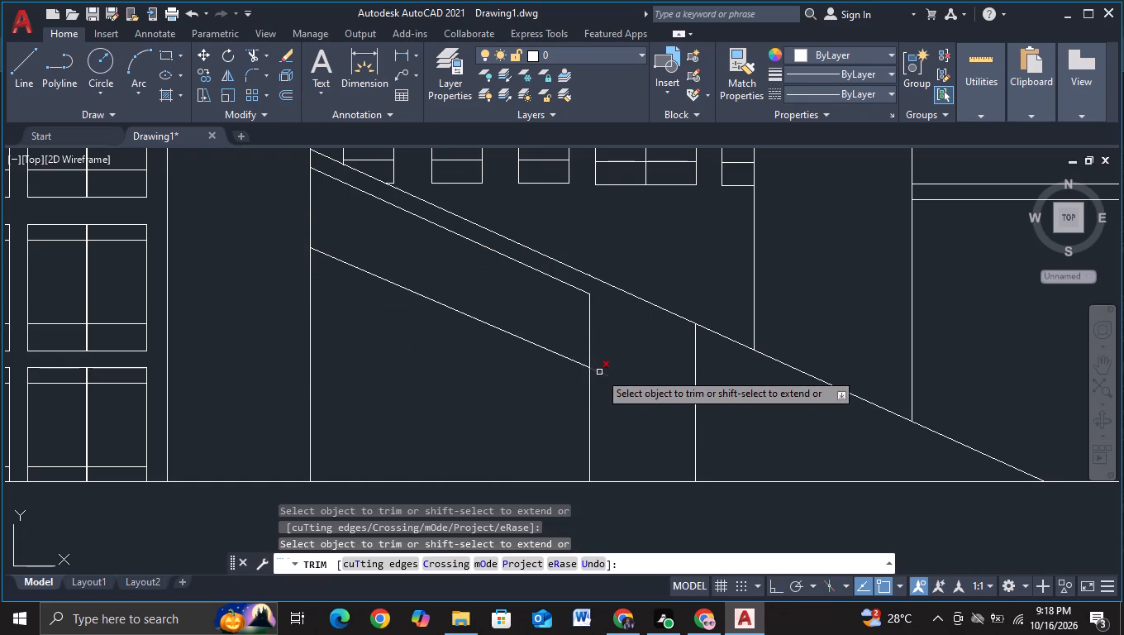
left_click(599, 372)
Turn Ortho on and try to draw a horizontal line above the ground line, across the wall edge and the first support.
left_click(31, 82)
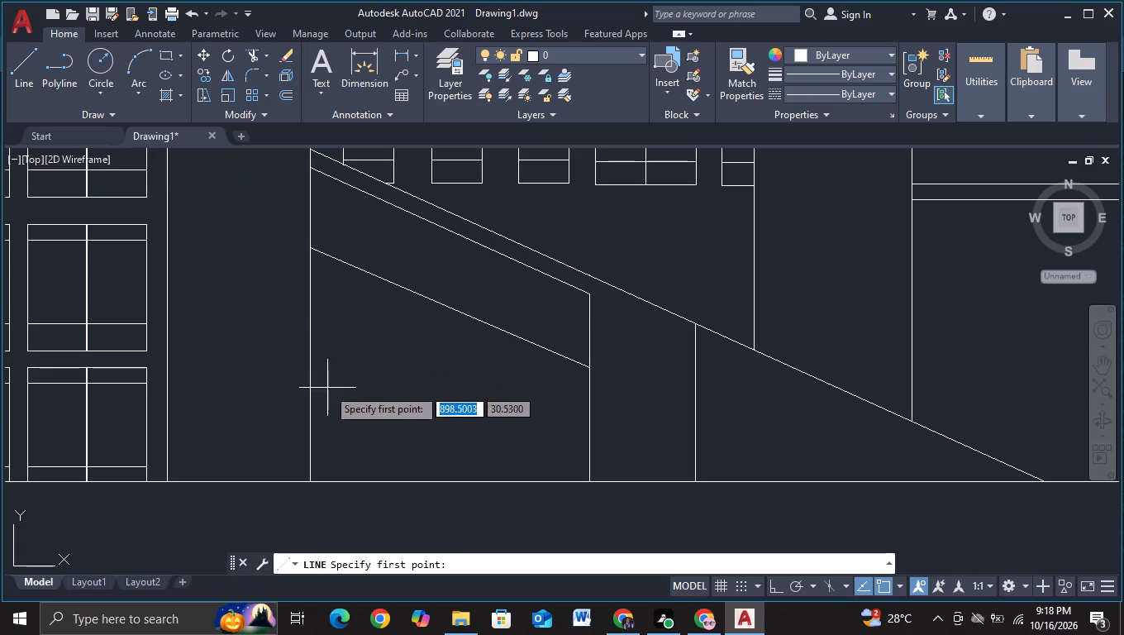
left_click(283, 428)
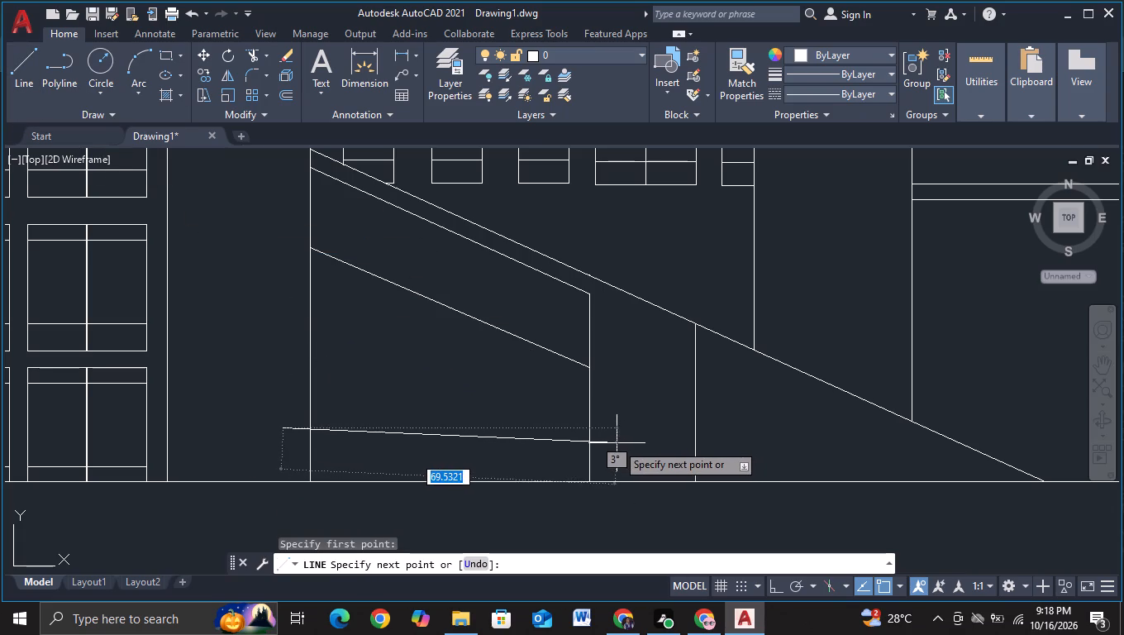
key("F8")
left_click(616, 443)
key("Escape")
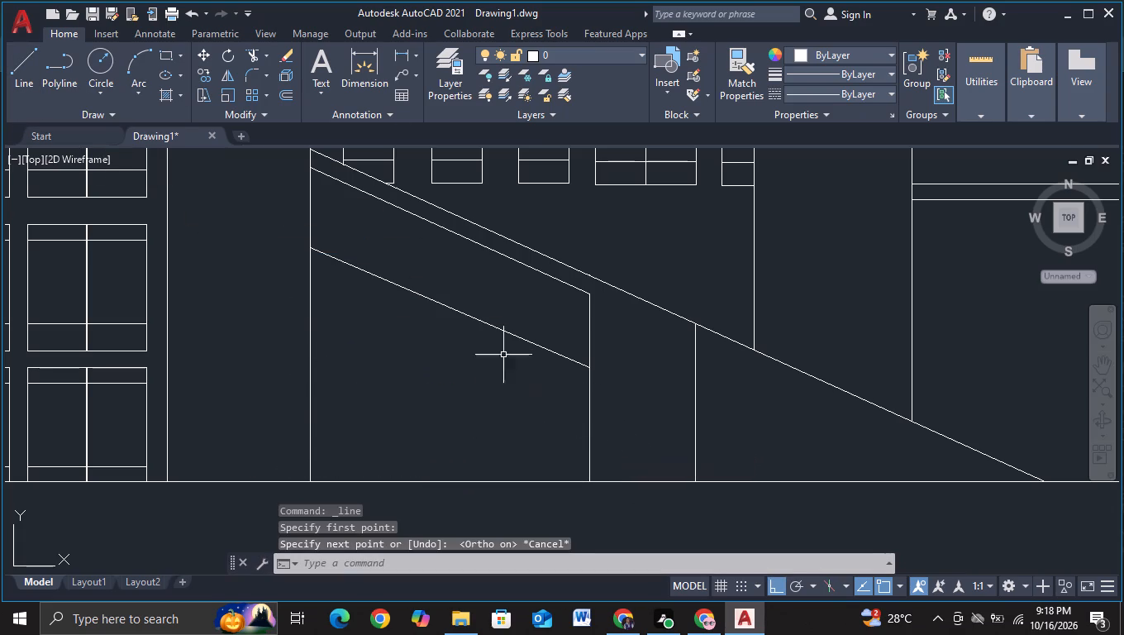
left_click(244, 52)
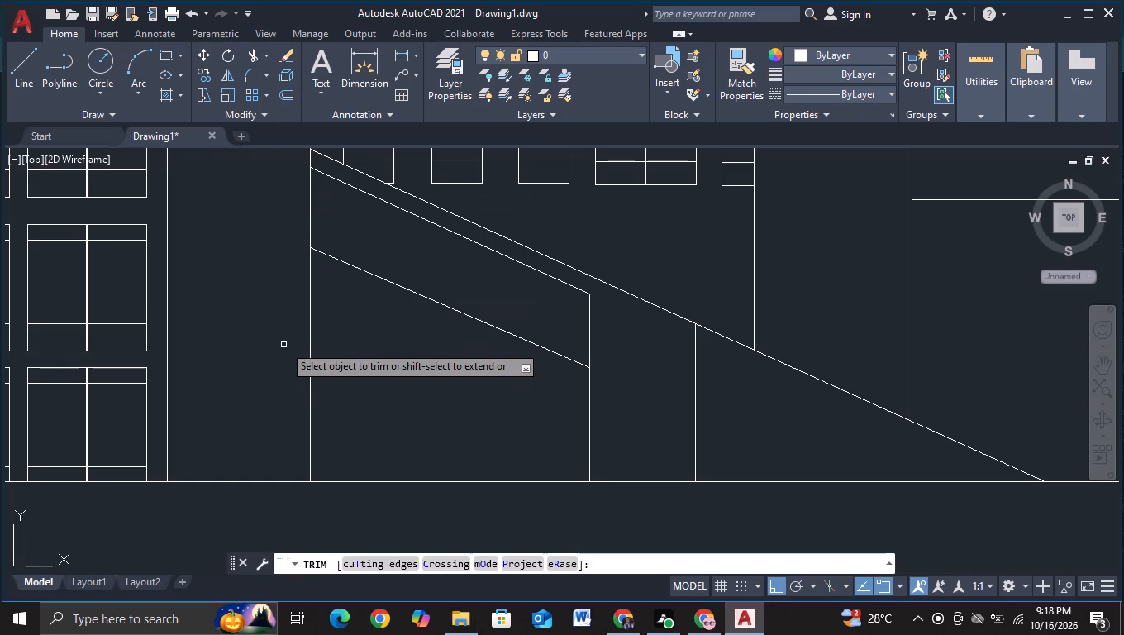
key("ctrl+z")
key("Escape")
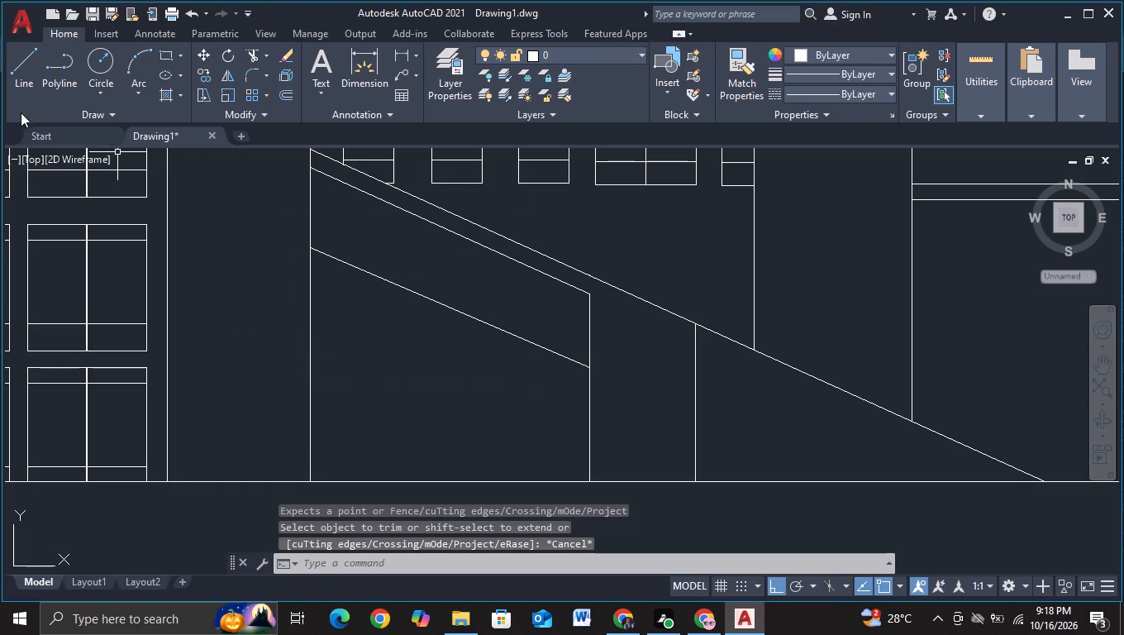
Draw a horizontal line a little above the ground line, from left of the wall edge to past the first support.
left_click(21, 82)
left_click(270, 430)
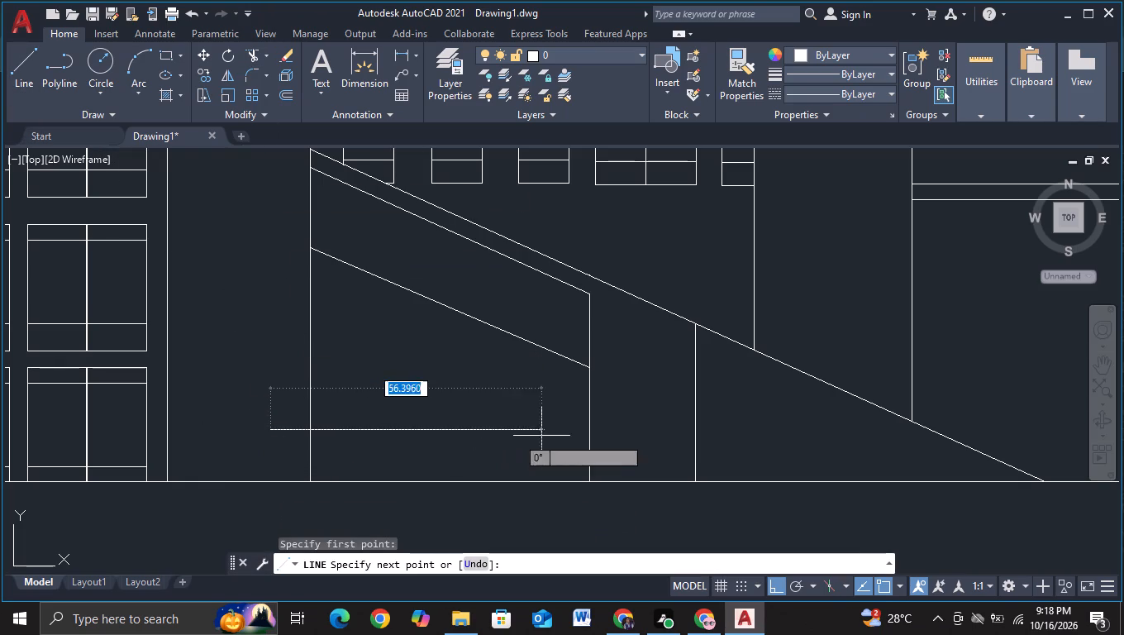
left_click(633, 433)
key("Escape")
Trim the horizontal line's overhanging ends at the wall edge and the first support.
left_click(254, 57)
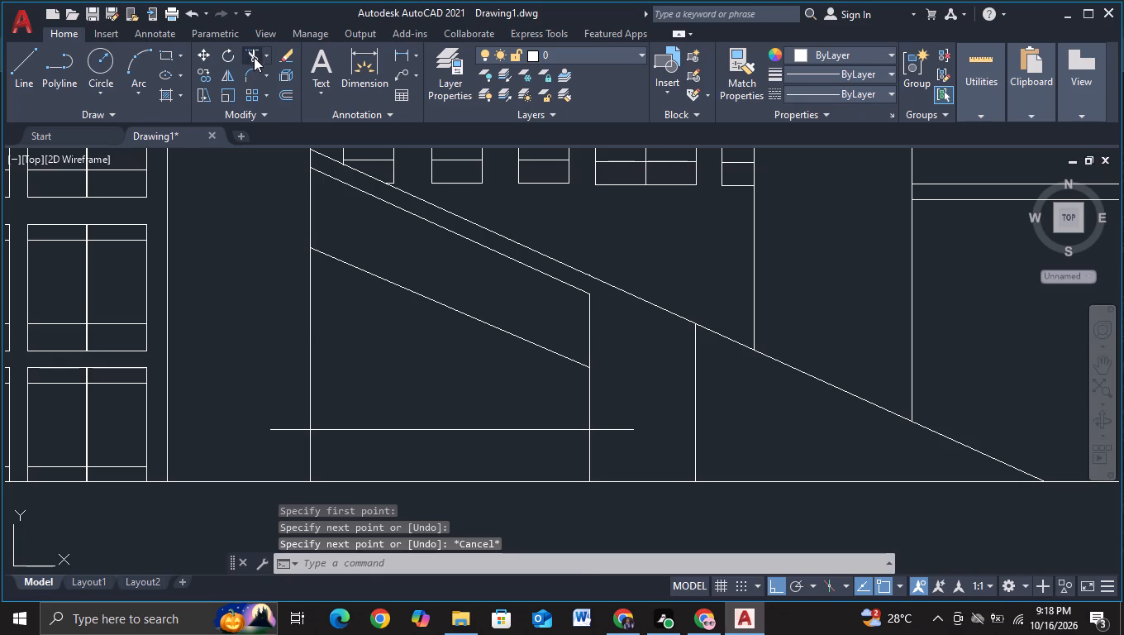
left_click(302, 429)
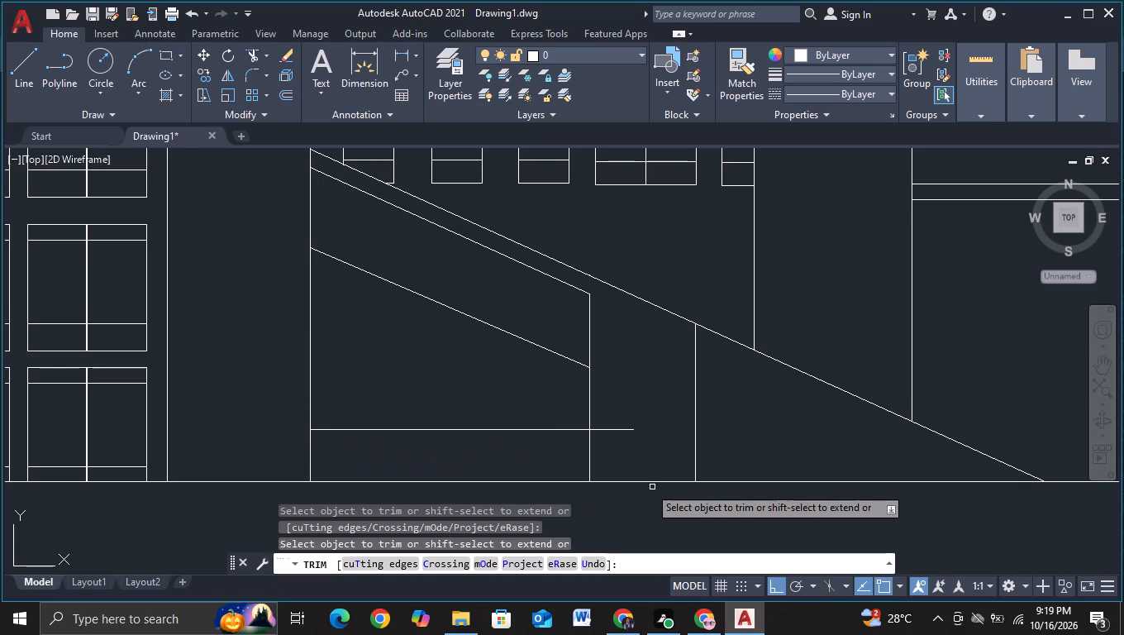
left_click(615, 428)
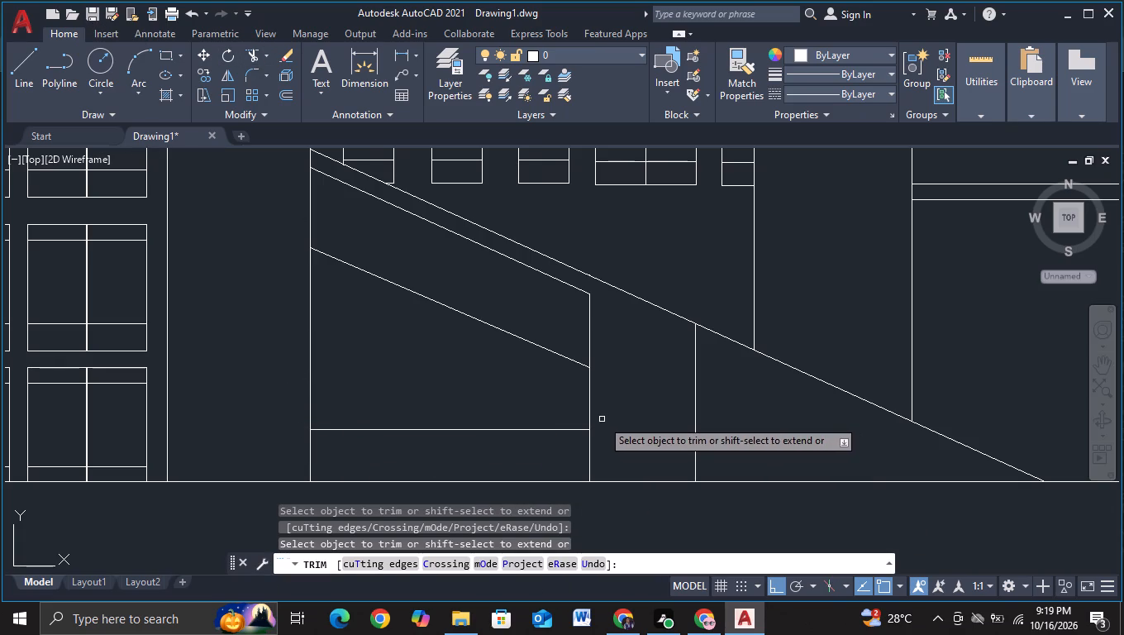
key("Escape")
Draw a vertical line just right of the first ramp support, from above the ramp's sloping edge to below the ground line.
left_click(33, 92)
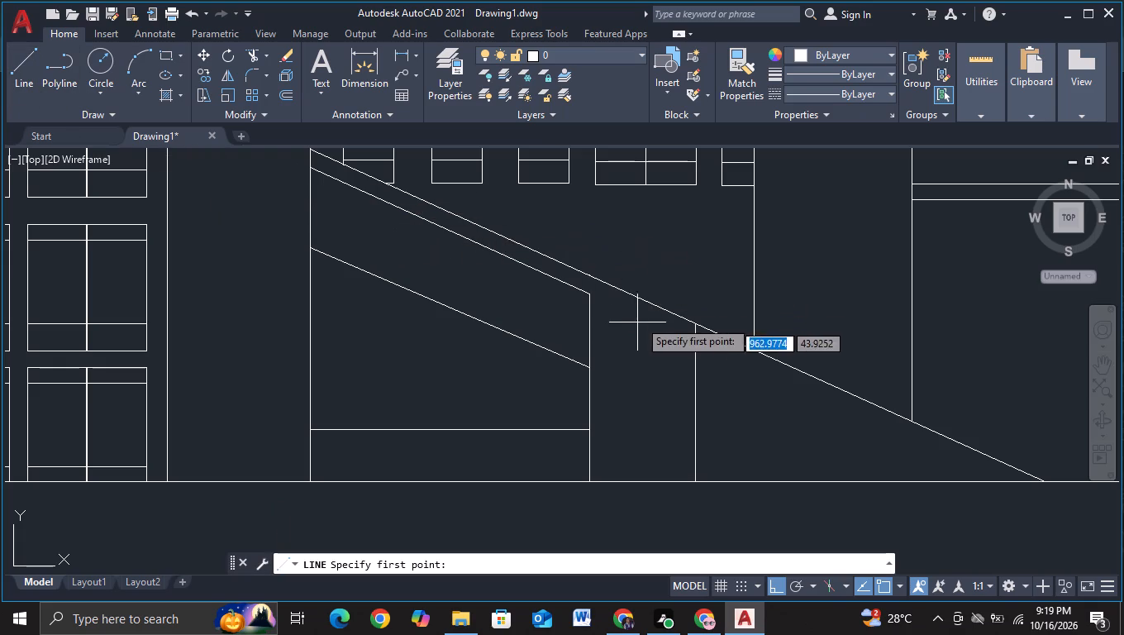
left_click(605, 265)
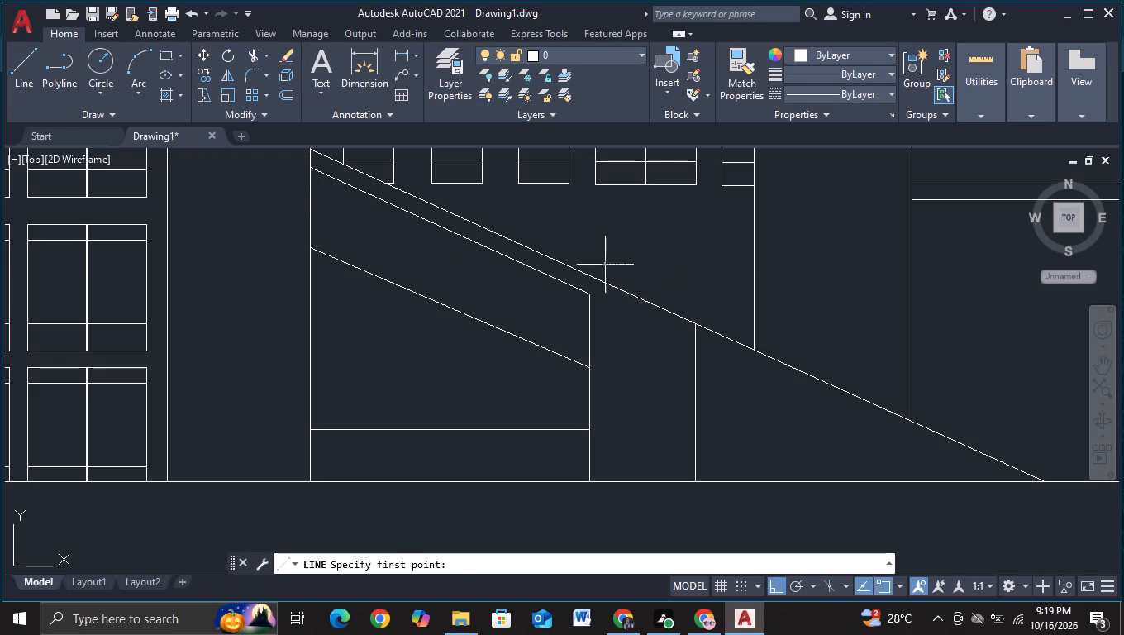
left_click(610, 501)
key("Escape")
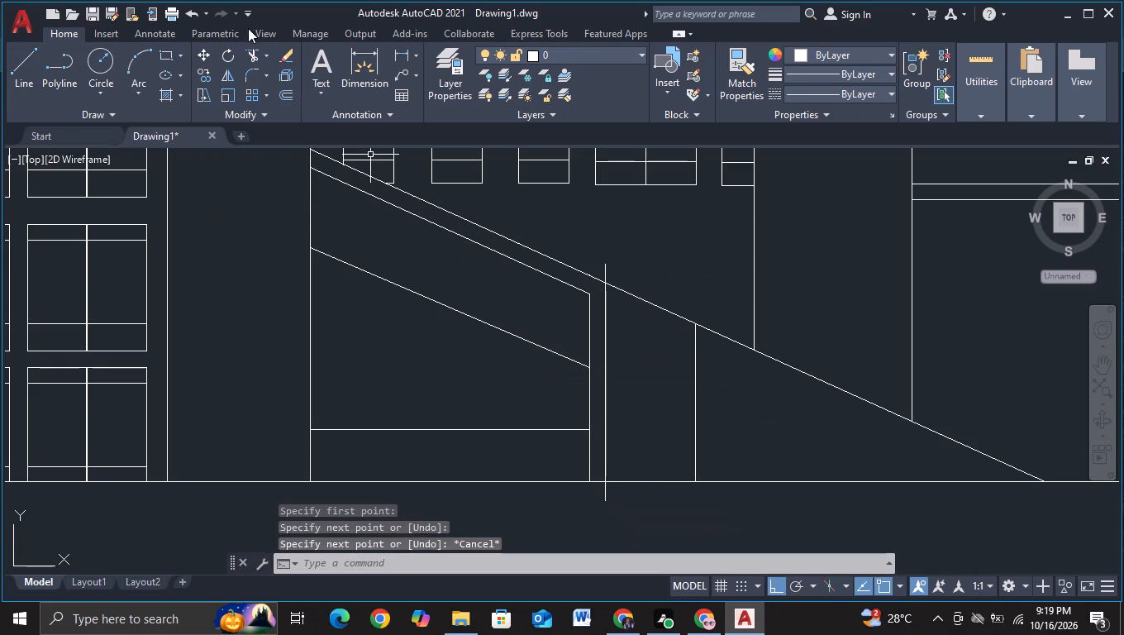
Trim the new vertical line's overhanging ends at the ramp's sloping edge and the ground line.
left_click(252, 60)
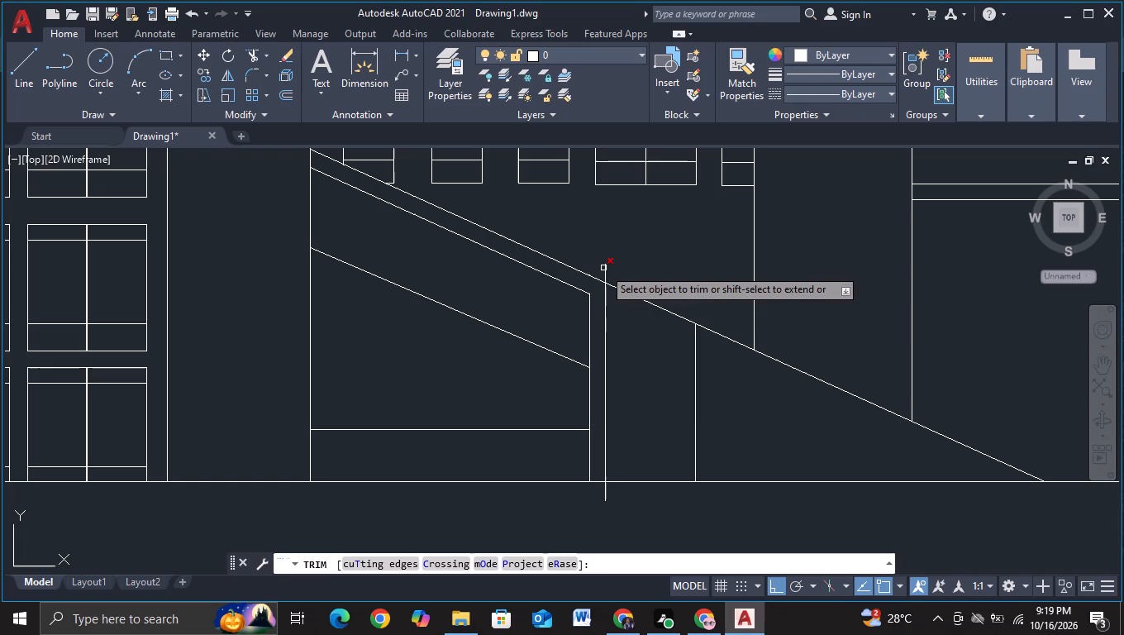
left_click(603, 268)
left_click(604, 494)
key("Escape")
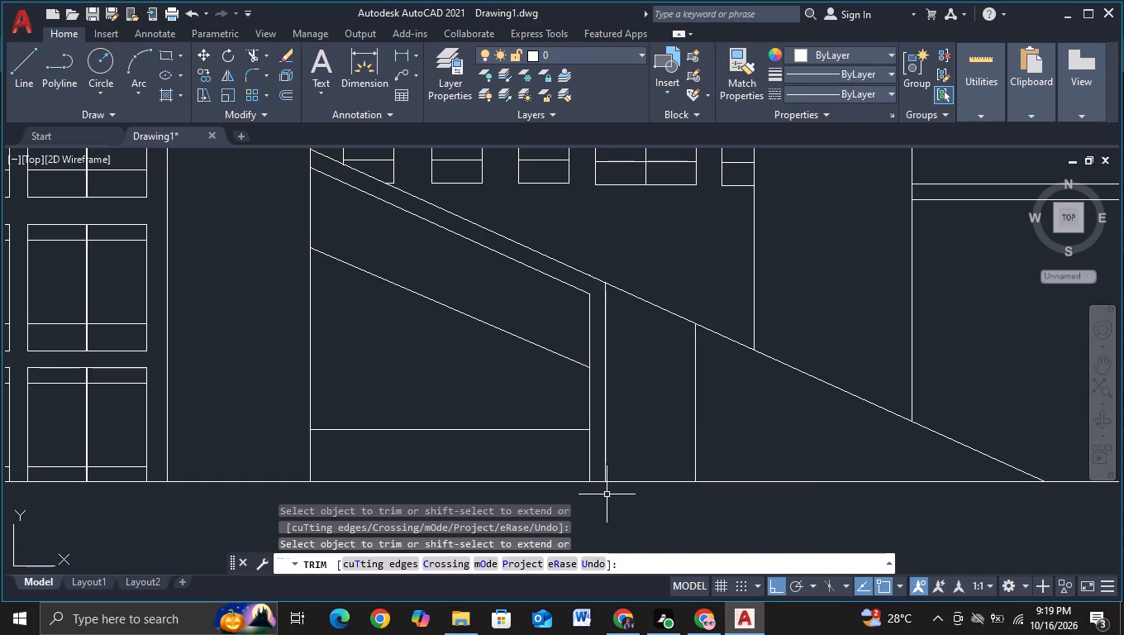
Move the outer vertical support under the ramp a short distance right, further from the doubled first support.
middle_click_drag(625, 503, 570, 408)
scroll(574, 403, "down", 2)
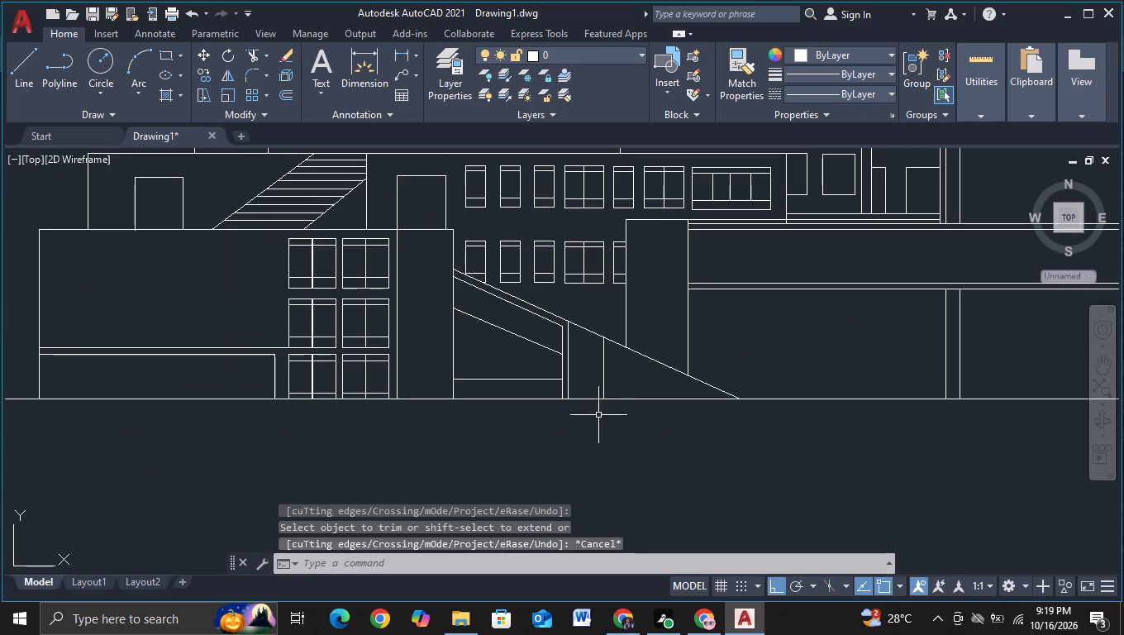
middle_click_drag(632, 461, 615, 420)
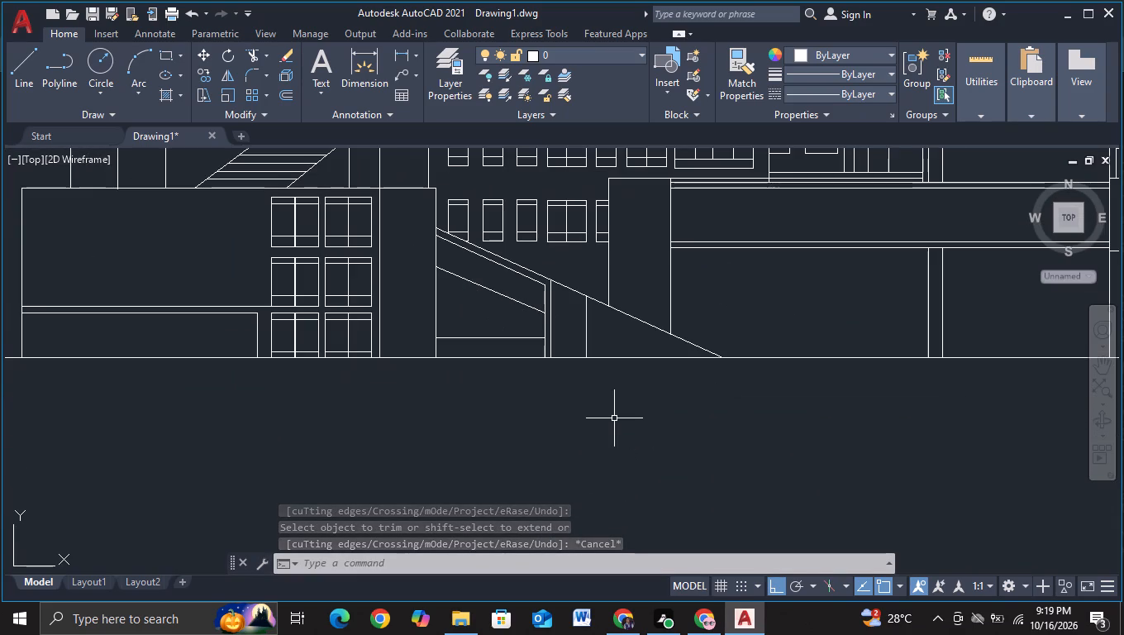
scroll(613, 395, "up", 1)
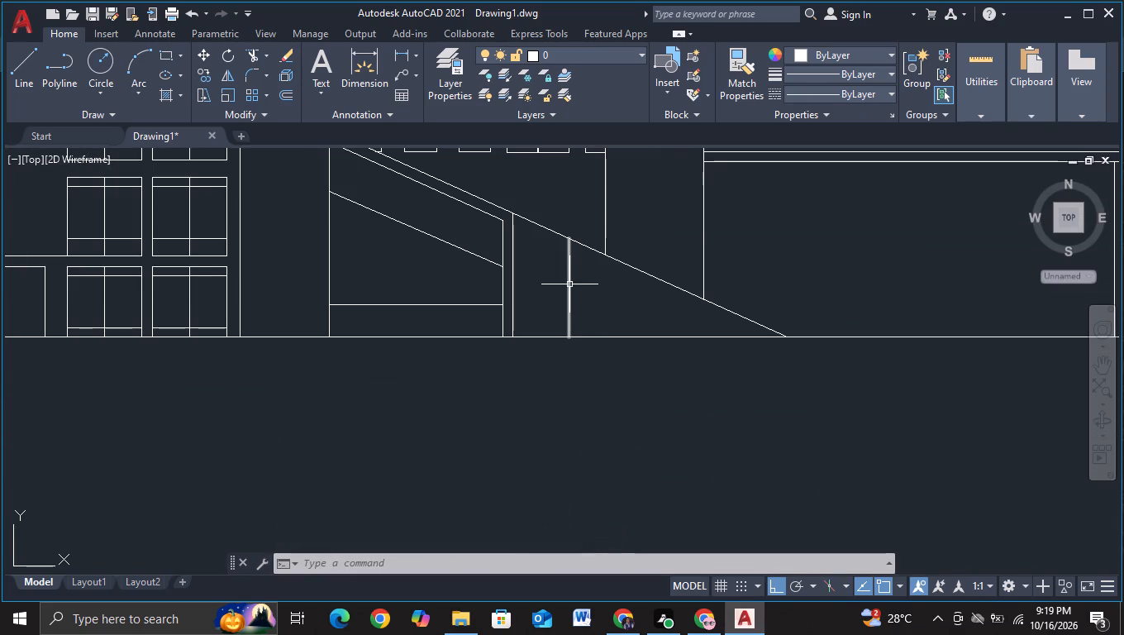
left_click(569, 284)
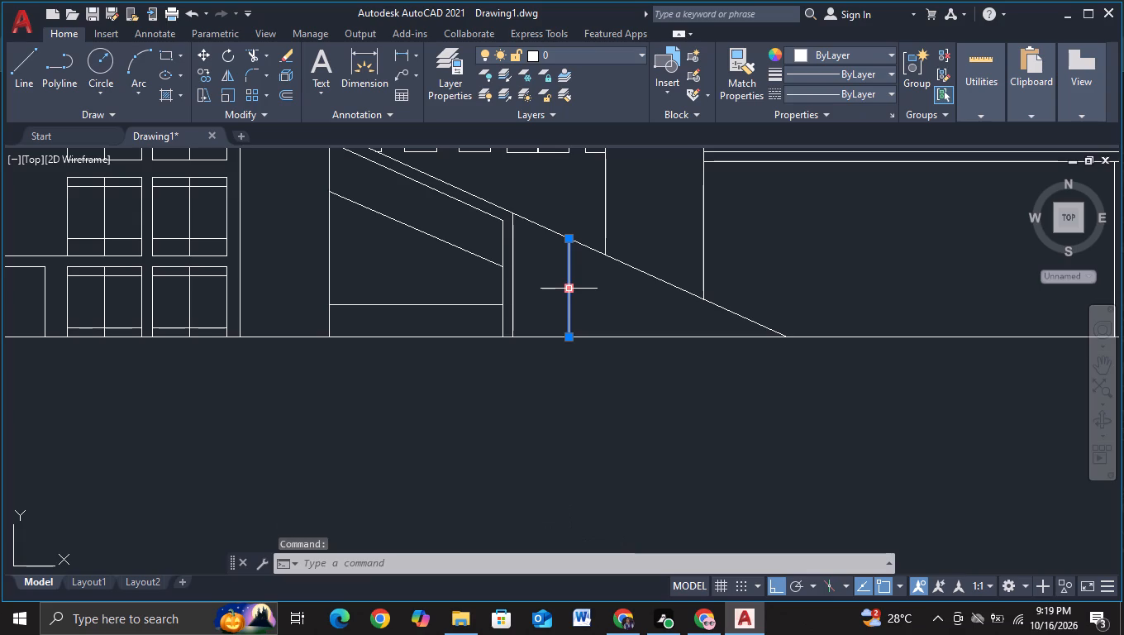
key("m")
left_click(623, 322)
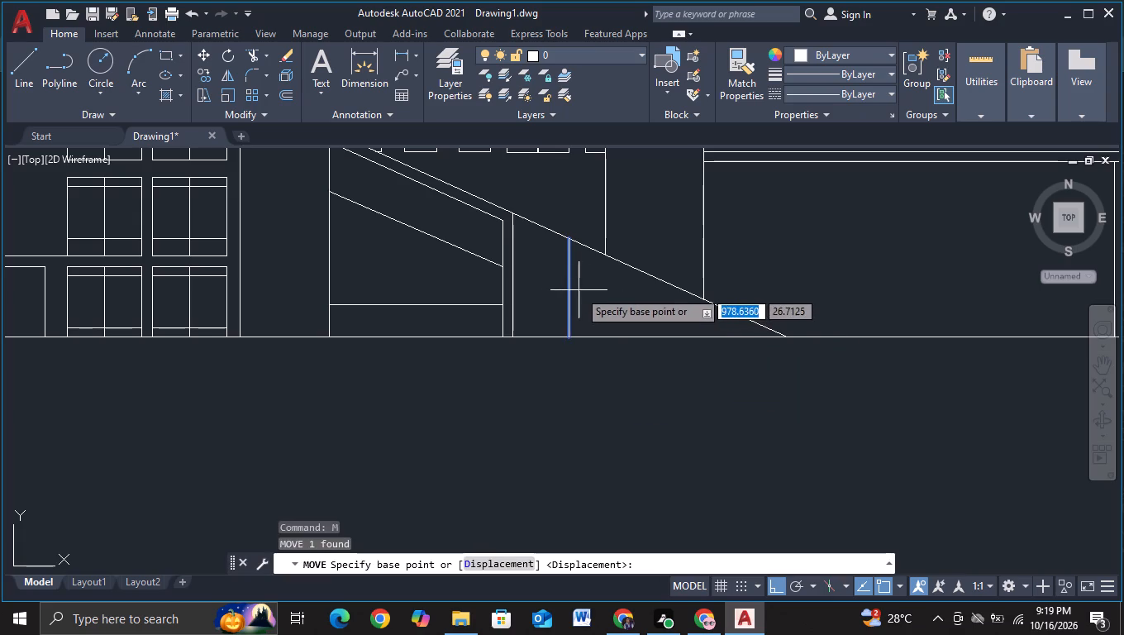
left_click(569, 289)
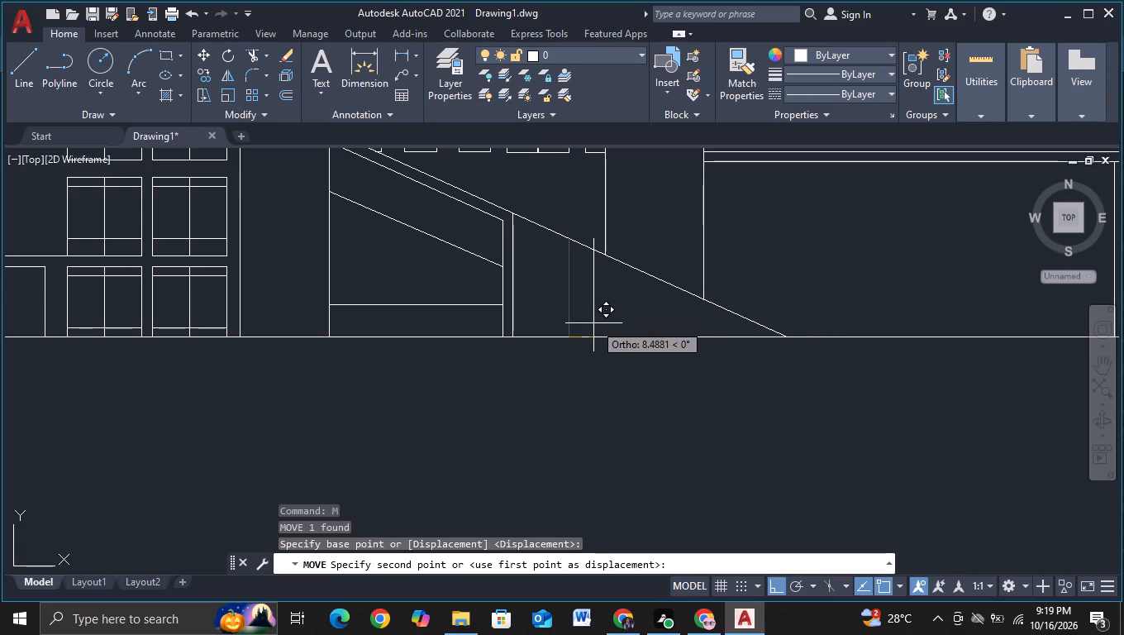
left_click(583, 324)
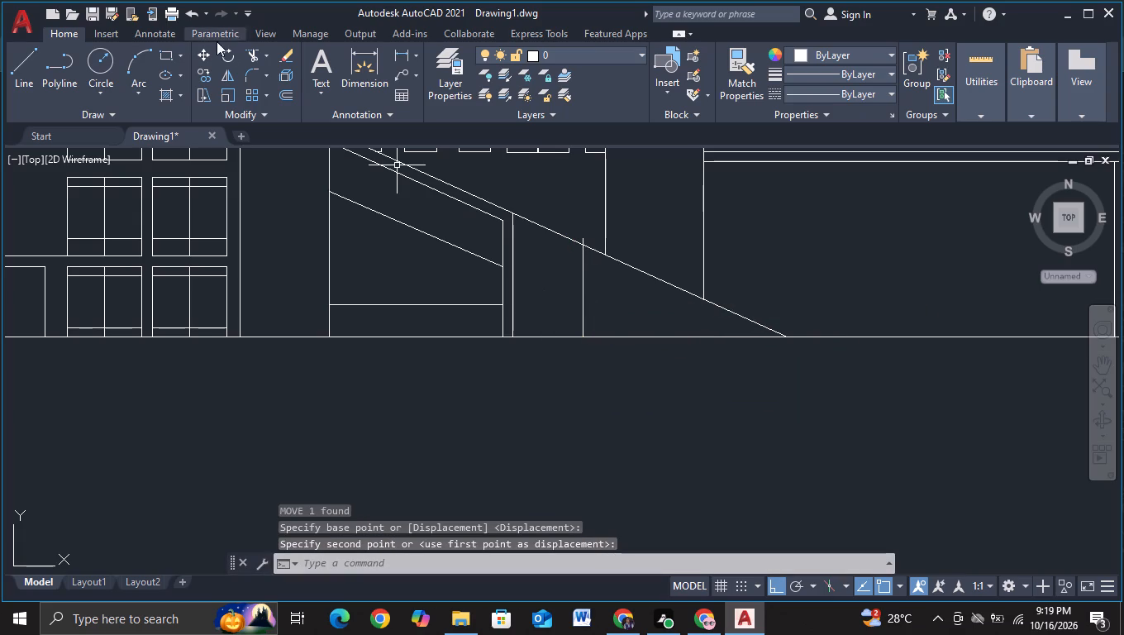
Trim the moved support's top end where it projects above the ramp's sloping edge.
left_click(248, 59)
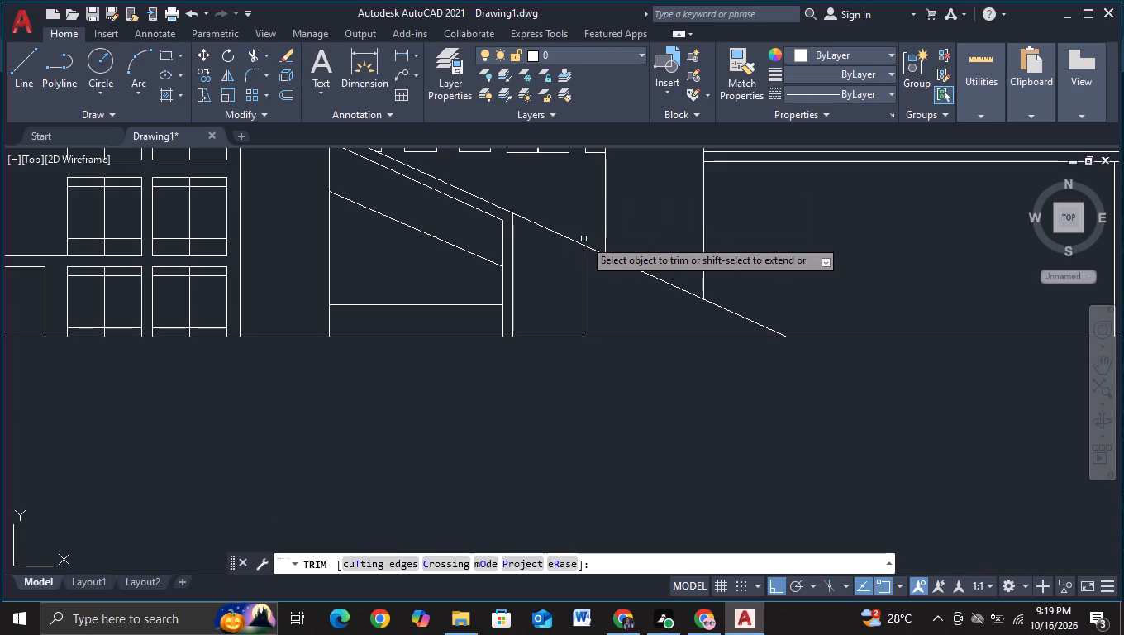
left_click(583, 239)
scroll(594, 355, "down", 1)
key("Escape")
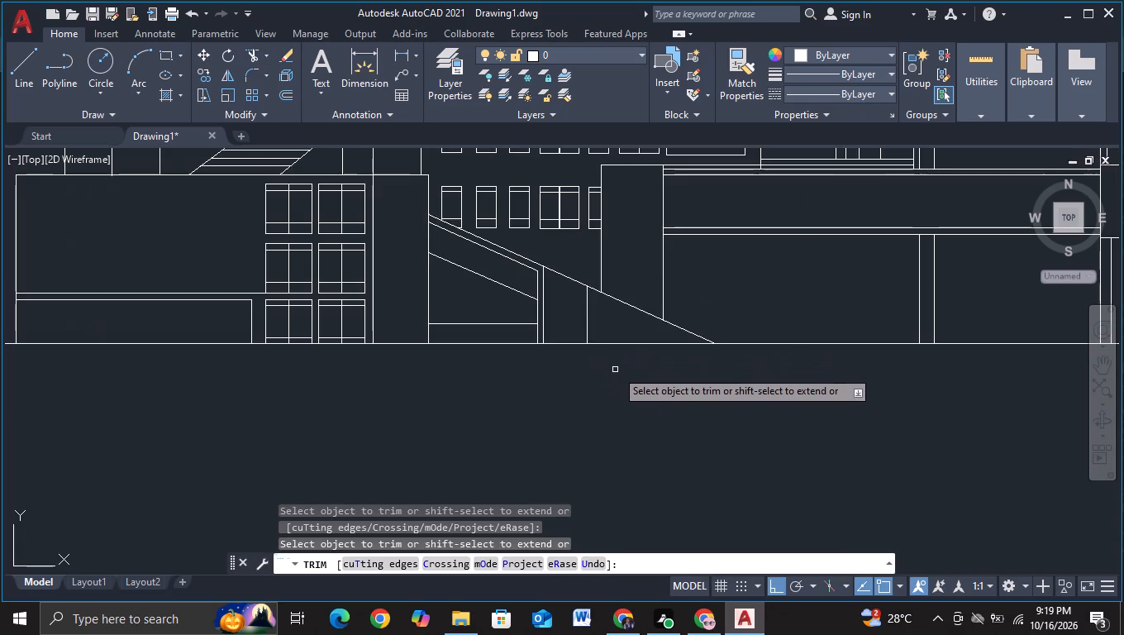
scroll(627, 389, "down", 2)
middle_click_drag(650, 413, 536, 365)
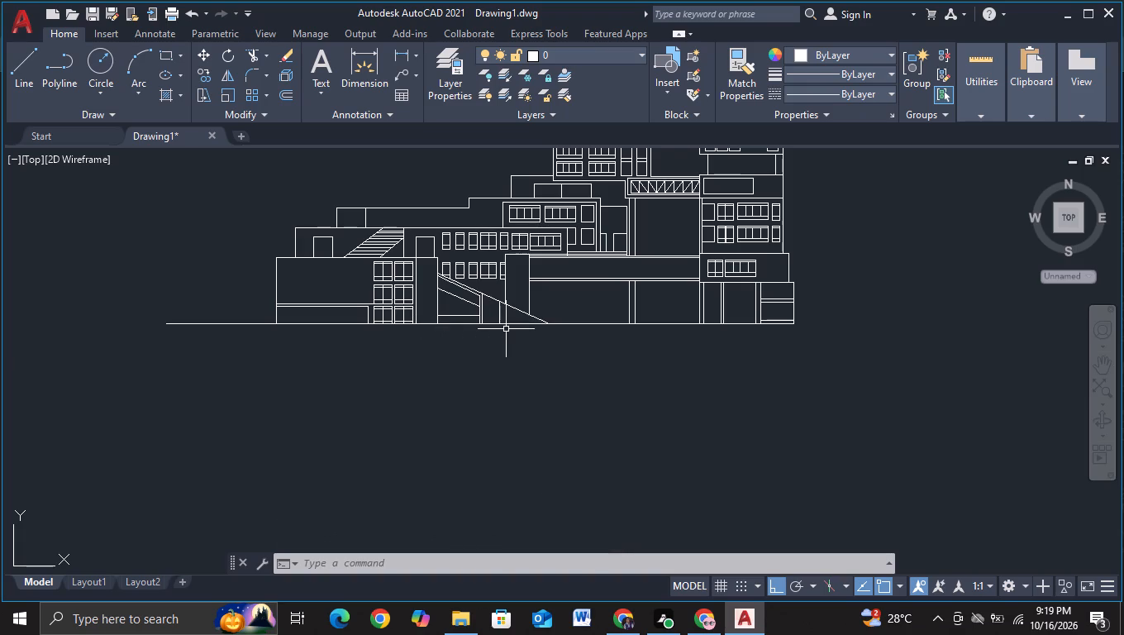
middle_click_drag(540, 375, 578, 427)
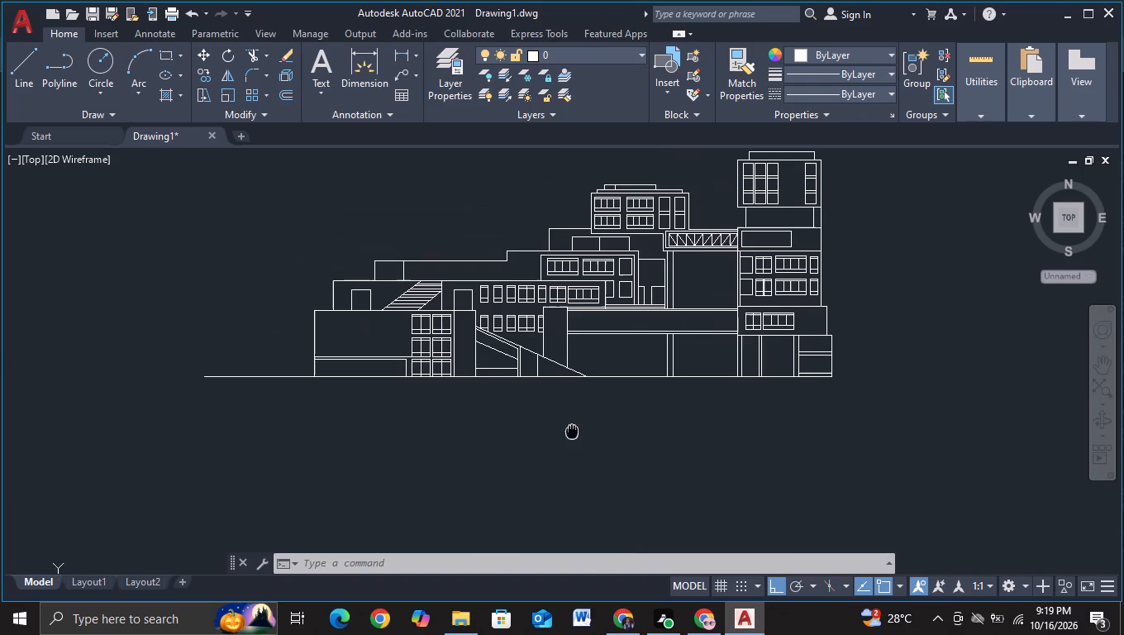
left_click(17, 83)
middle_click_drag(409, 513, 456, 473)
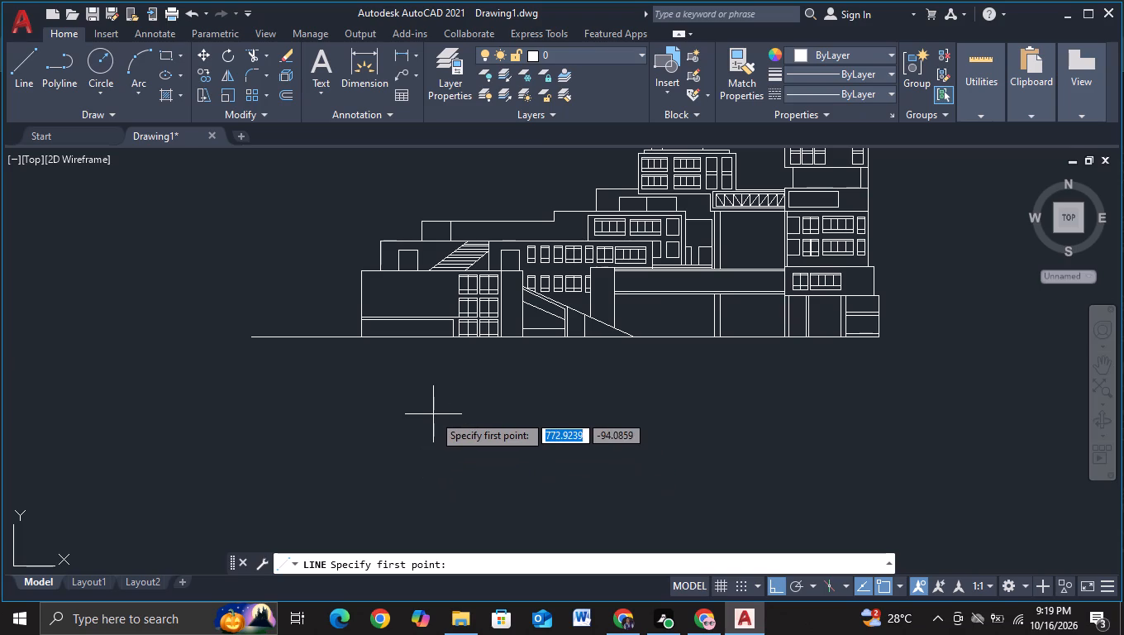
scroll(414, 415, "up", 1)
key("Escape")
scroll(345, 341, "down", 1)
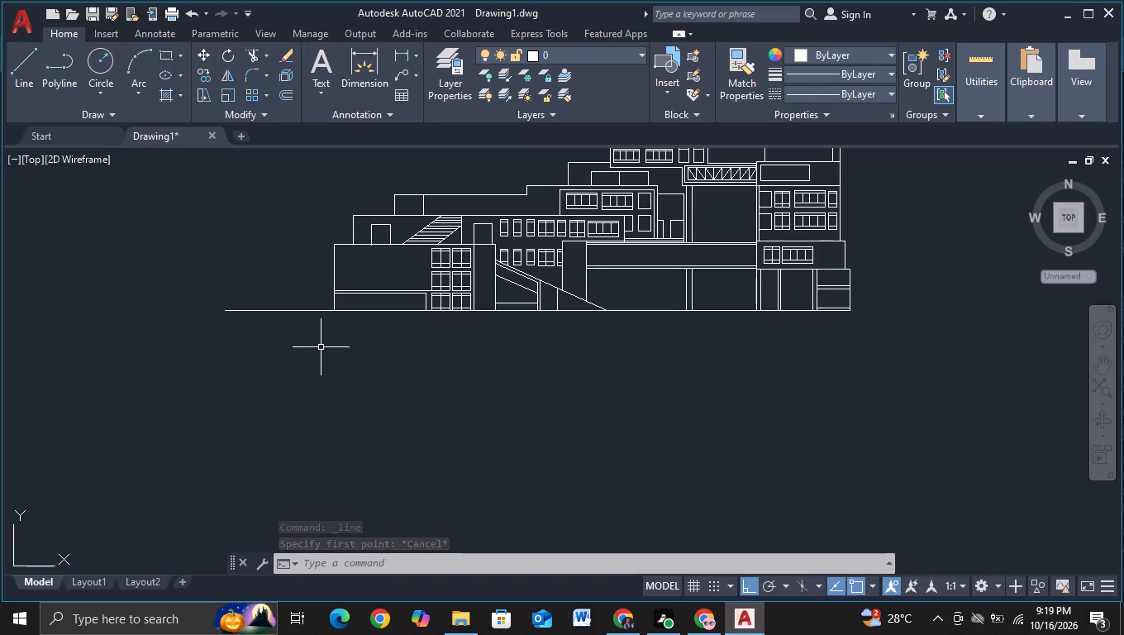
Move the right vertical edge of the low ground-floor rectangle on the left block about 59 units left.
middle_click_drag(374, 347, 417, 437)
scroll(399, 408, "up", 2)
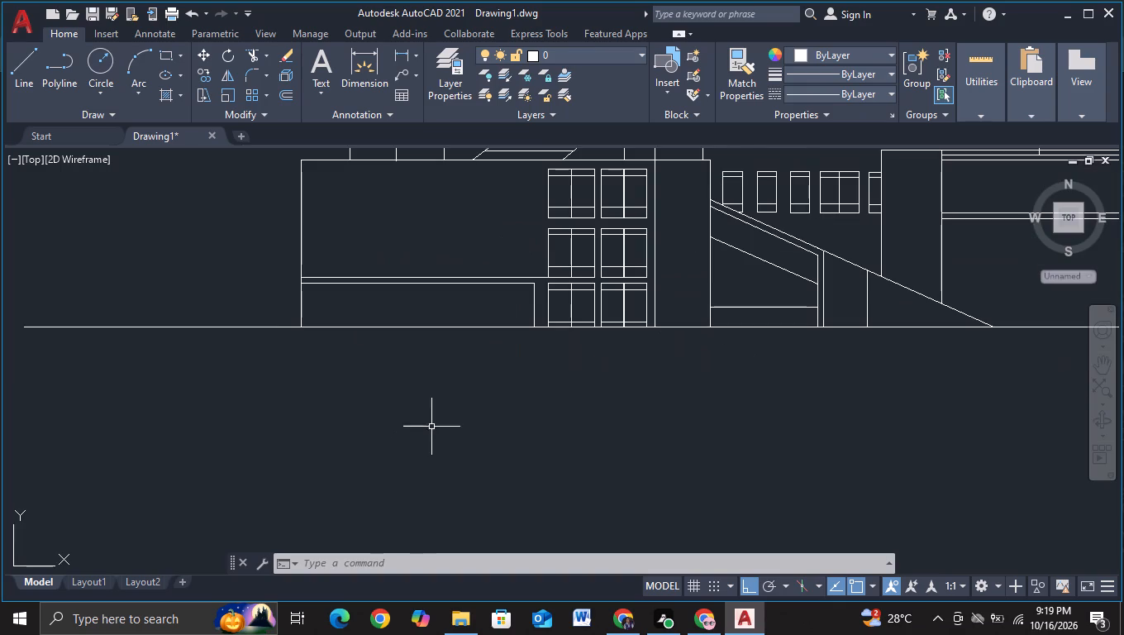
left_click(535, 303)
key("m")
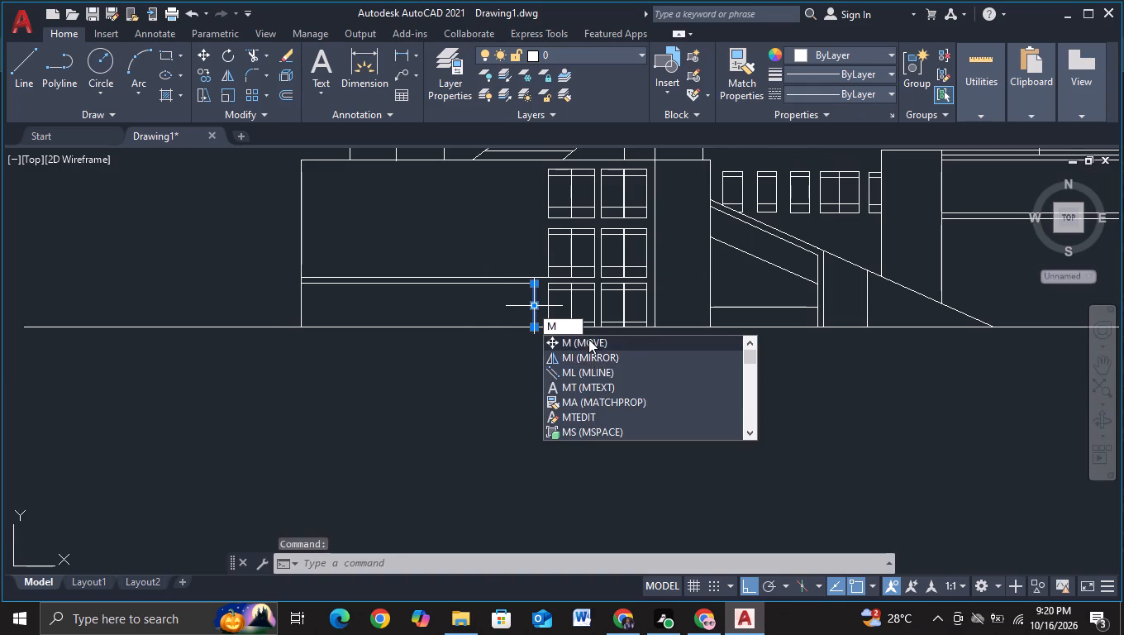
left_click(588, 339)
left_click(537, 306)
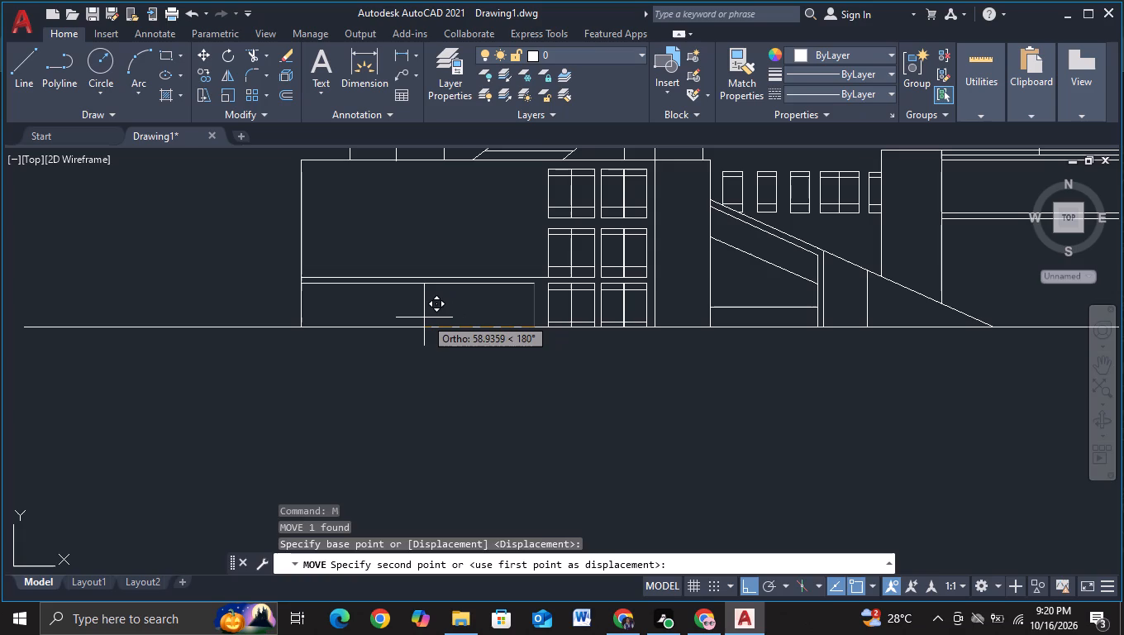
left_click(424, 317)
key("Escape")
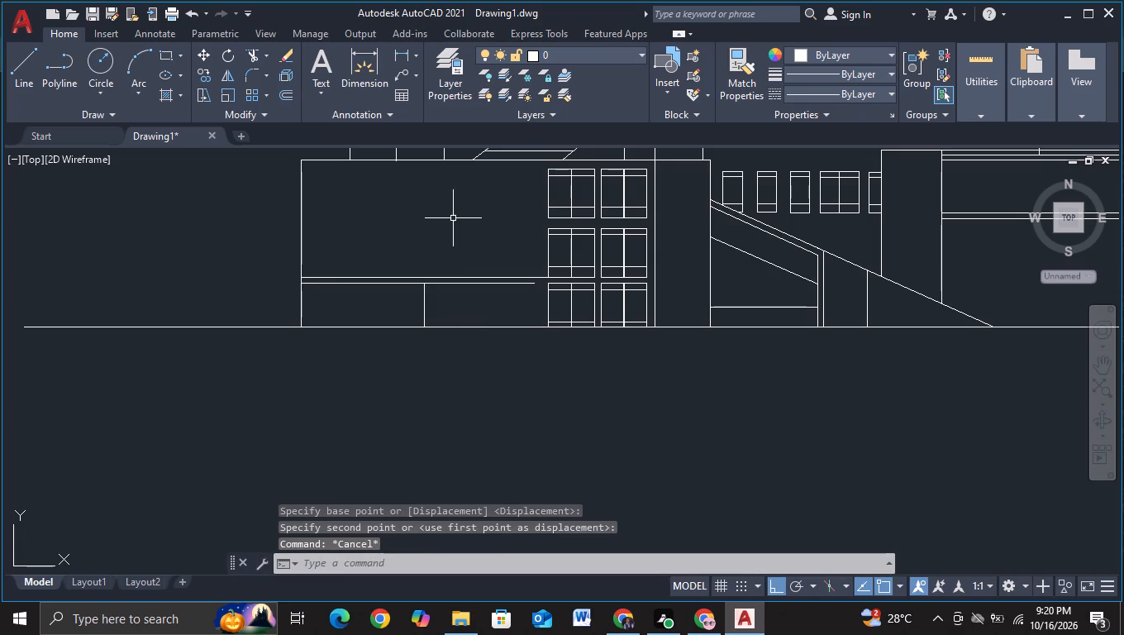
Trim the rectangle's lower horizontal line where it runs past the moved vertical edge.
left_click(252, 53)
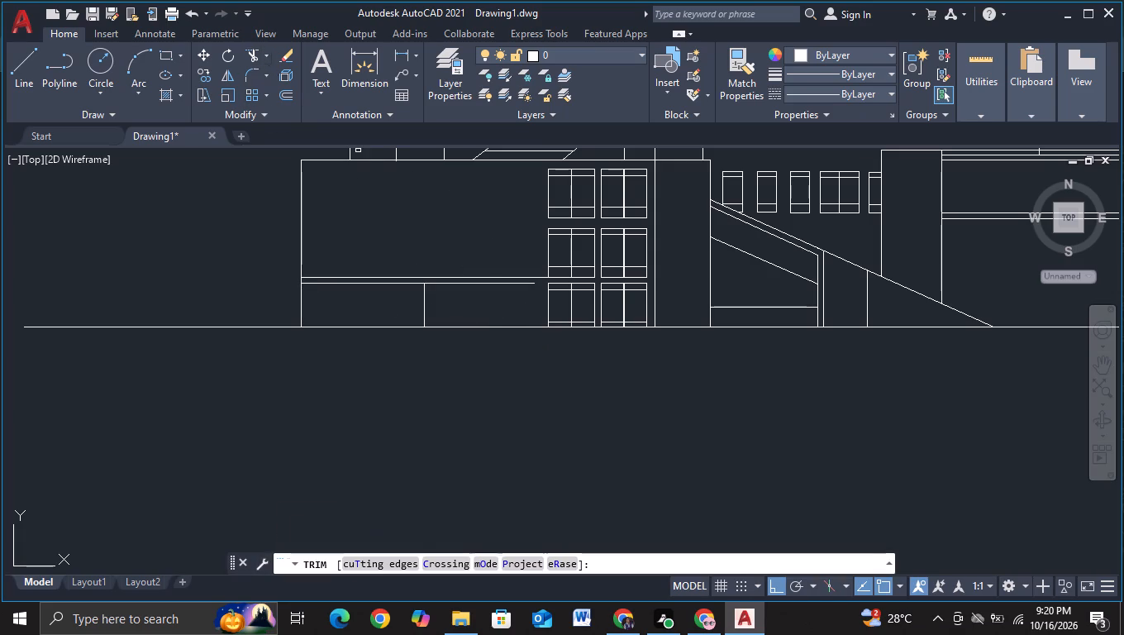
left_click(498, 286)
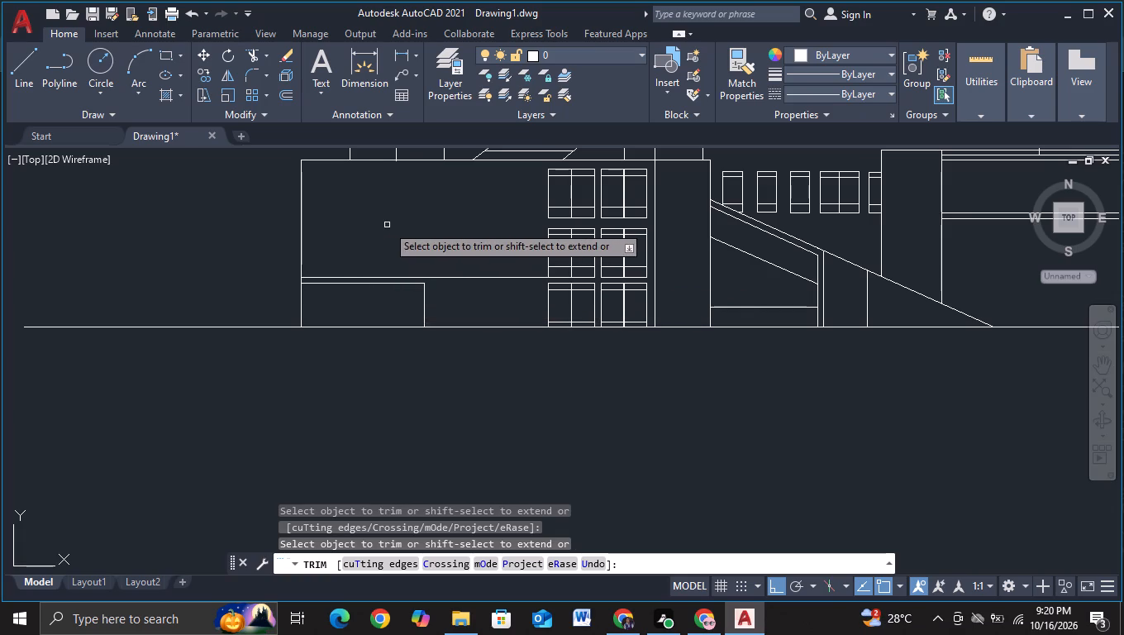
key("Escape")
Extend the moved vertical edge up to the upper horizontal line.
key("e")
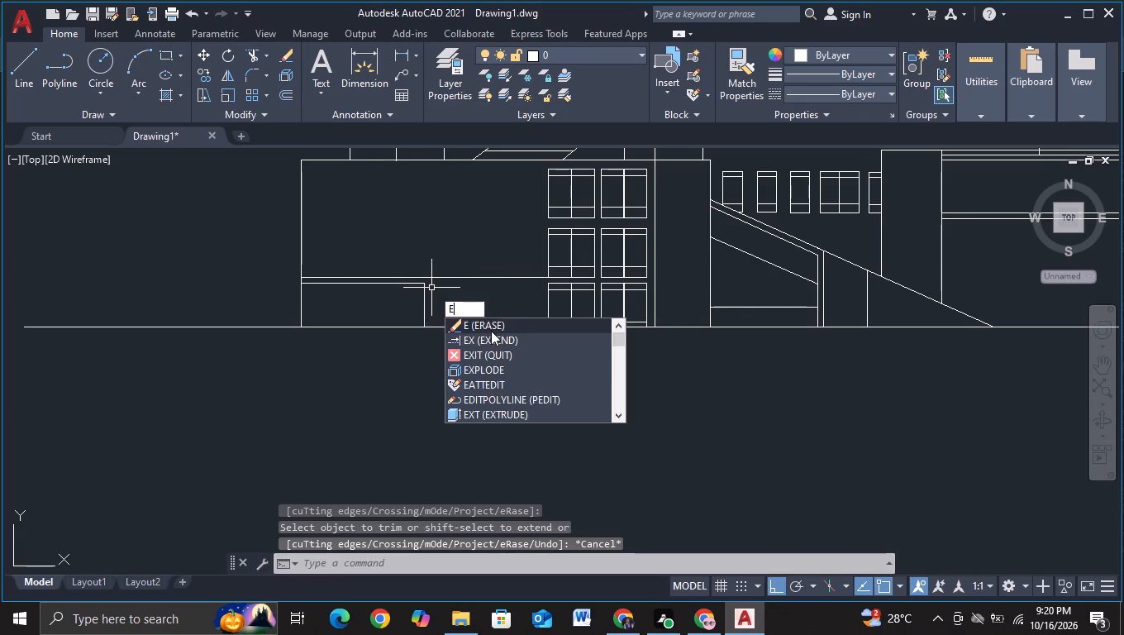
left_click(488, 335)
scroll(417, 310, "up", 2)
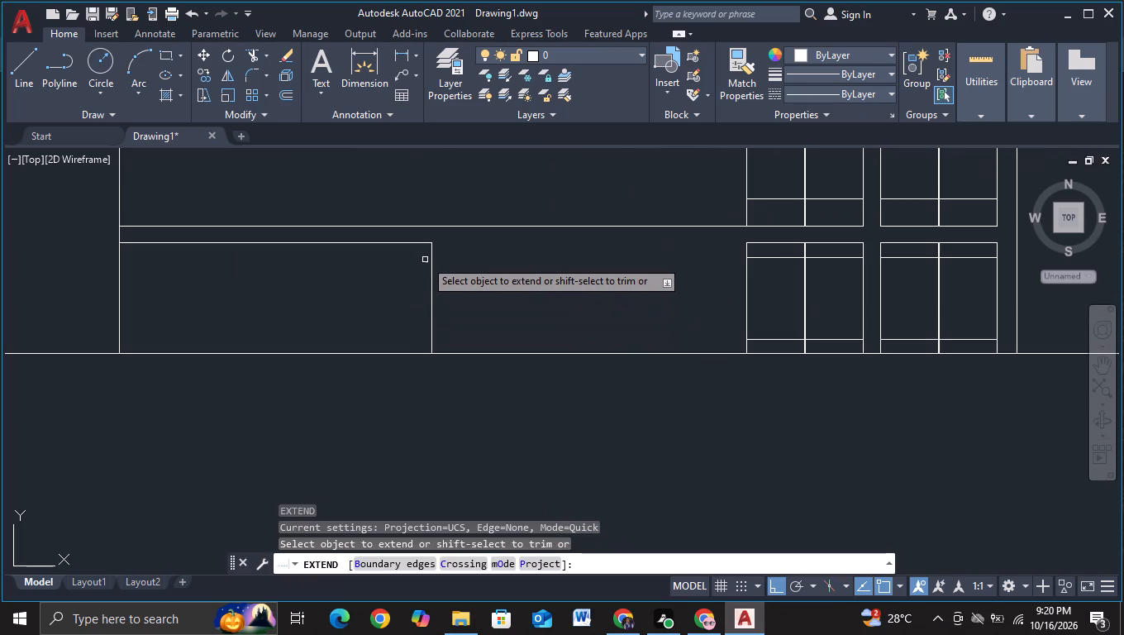
left_click(433, 260)
key("Escape")
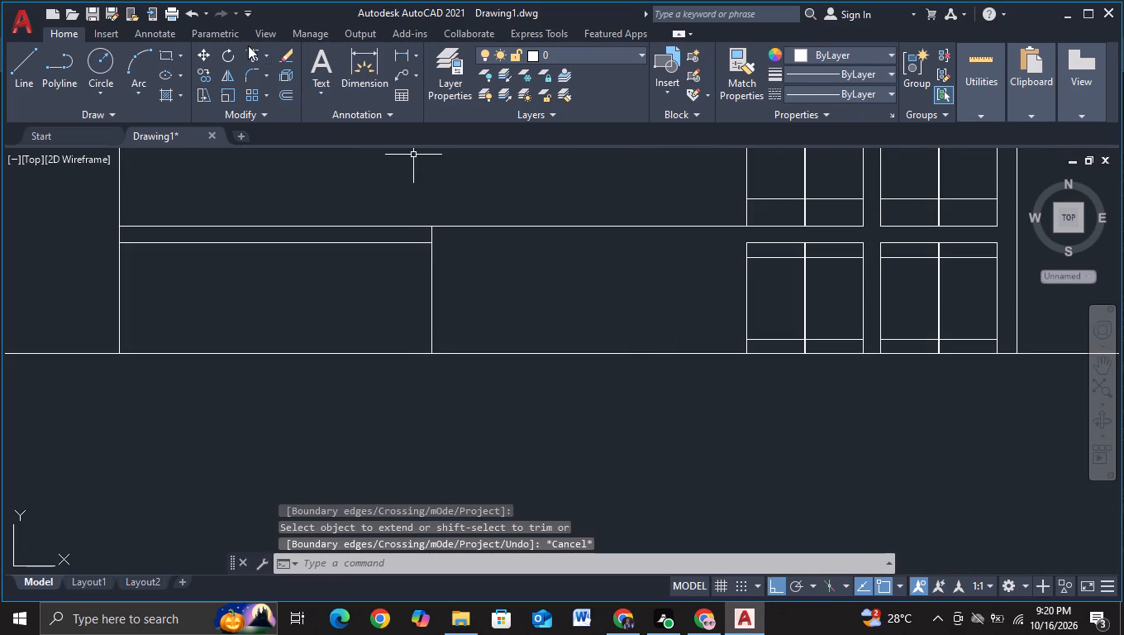
Trim the upper horizontal line between the extended vertical edge and the windows.
left_click(251, 52)
left_click_drag(577, 203, 578, 274)
scroll(578, 275, "down", 2)
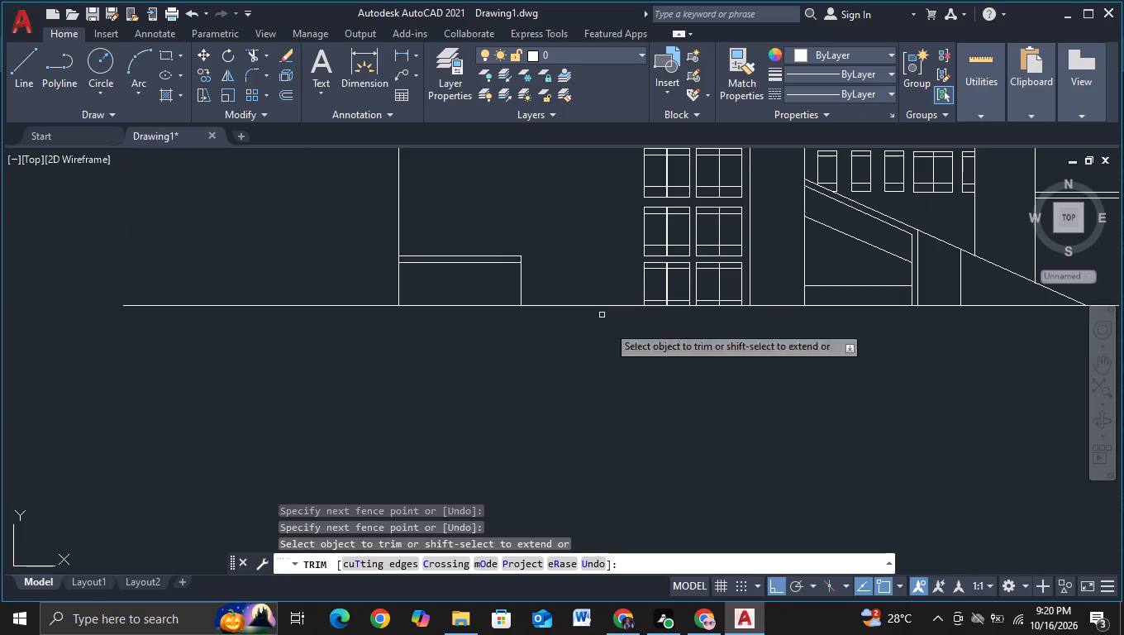
middle_click_drag(660, 408, 596, 432)
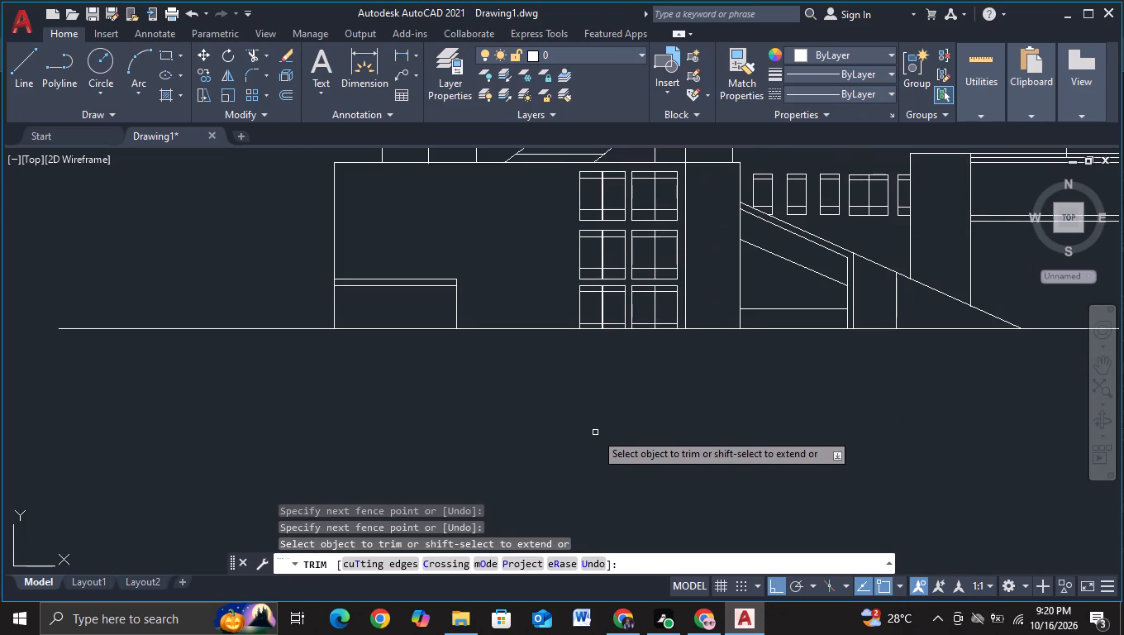
middle_click_drag(632, 408, 488, 432)
scroll(557, 420, "down", 1)
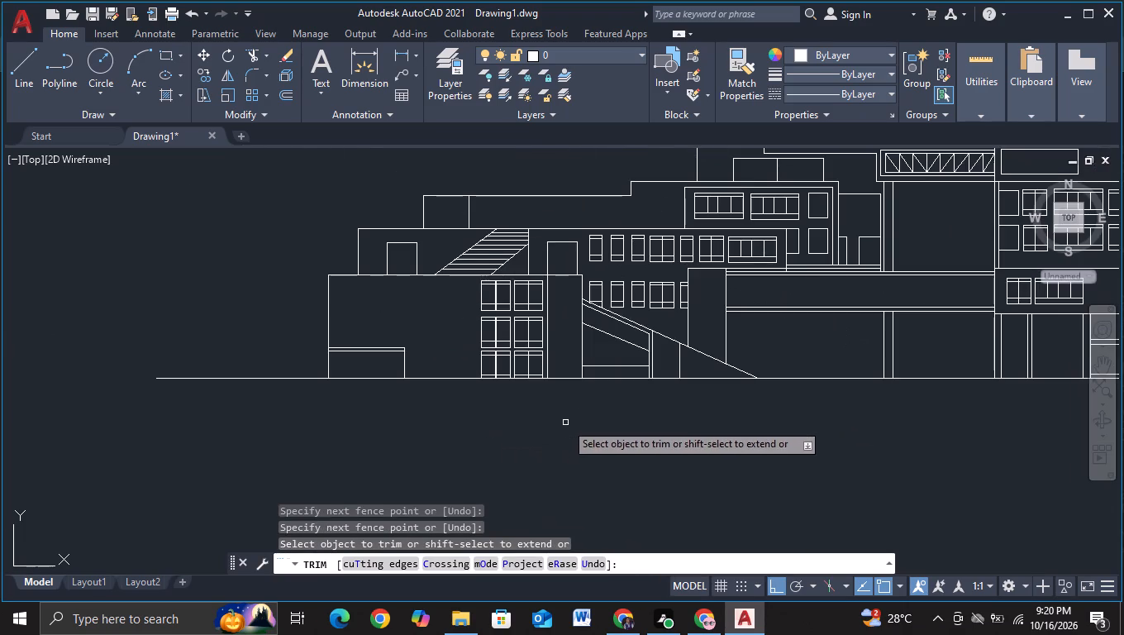
middle_click_drag(568, 423, 541, 418)
key("Escape")
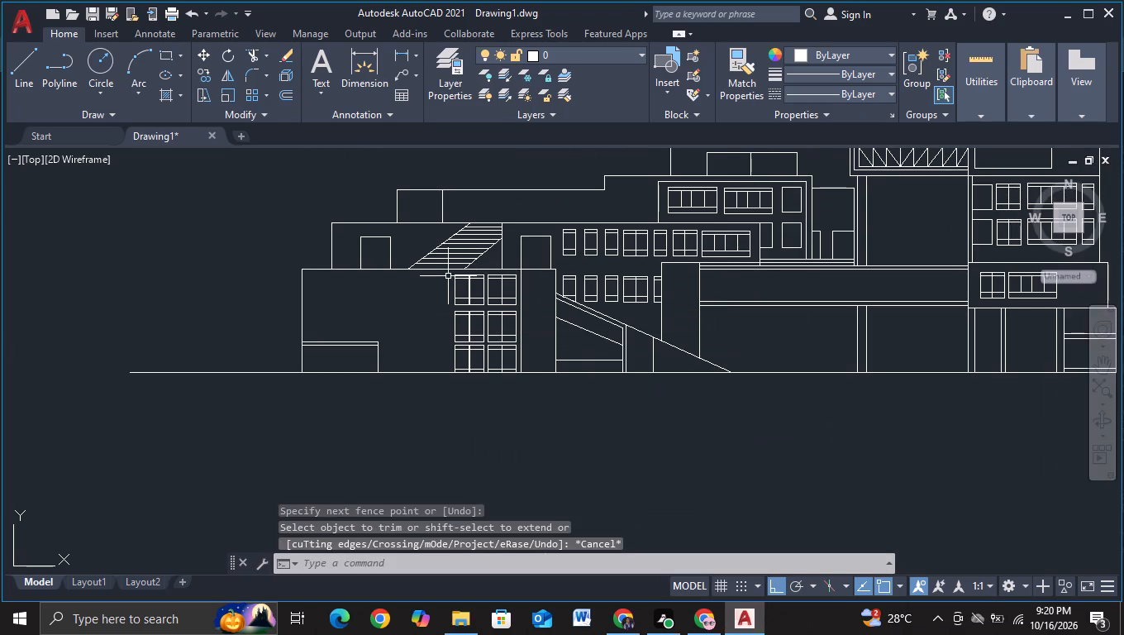
Copy the left block's three-storey column of paired windows to the left twice, at about 32.5 and 61.6 units.
scroll(448, 275, "up", 2)
left_click(449, 265)
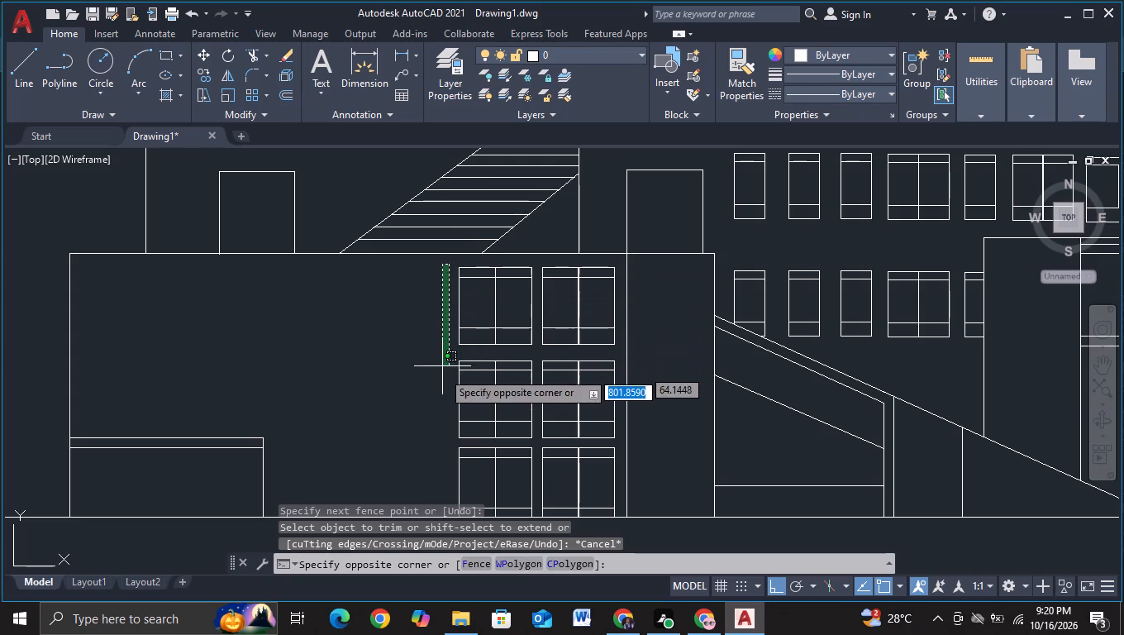
middle_click_drag(442, 375, 445, 331)
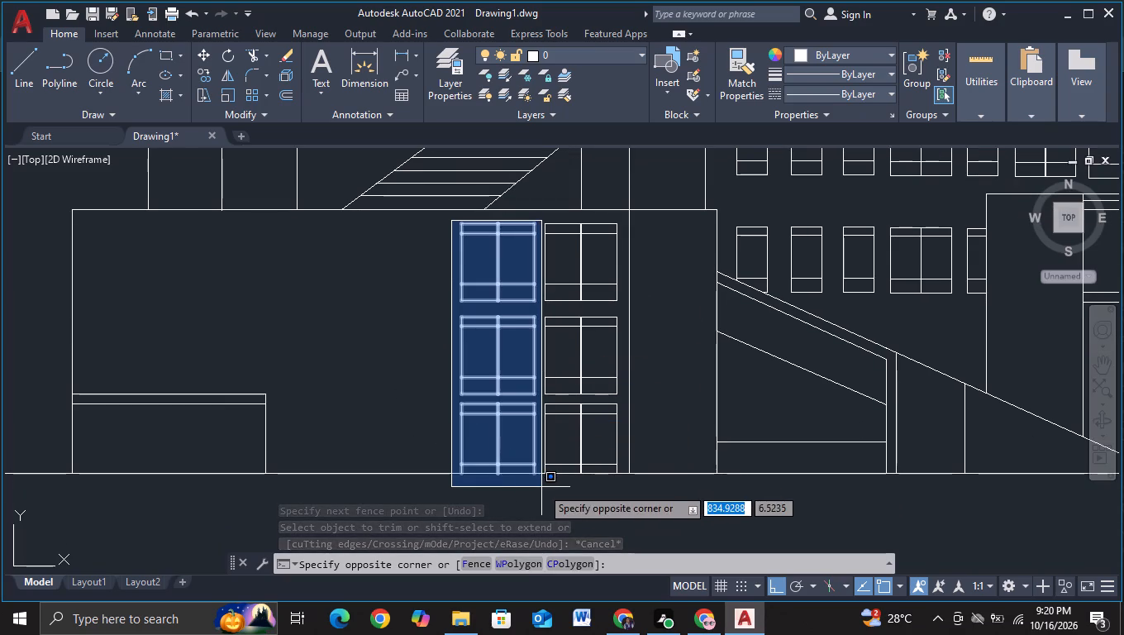
left_click(541, 487)
key("c")
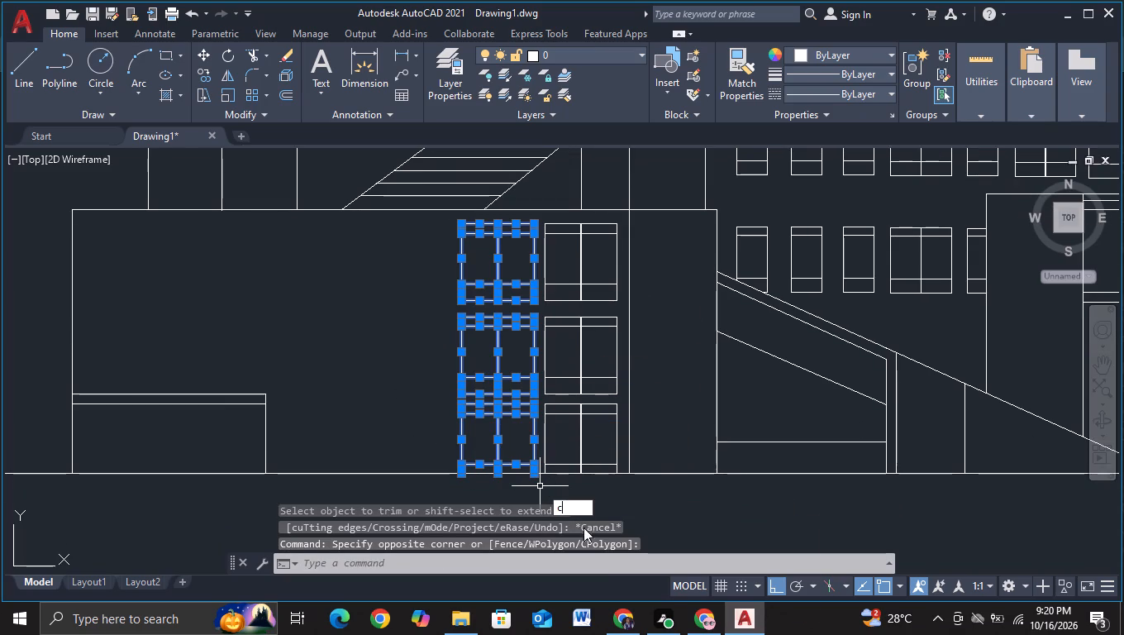
left_click(591, 545)
left_click(510, 369)
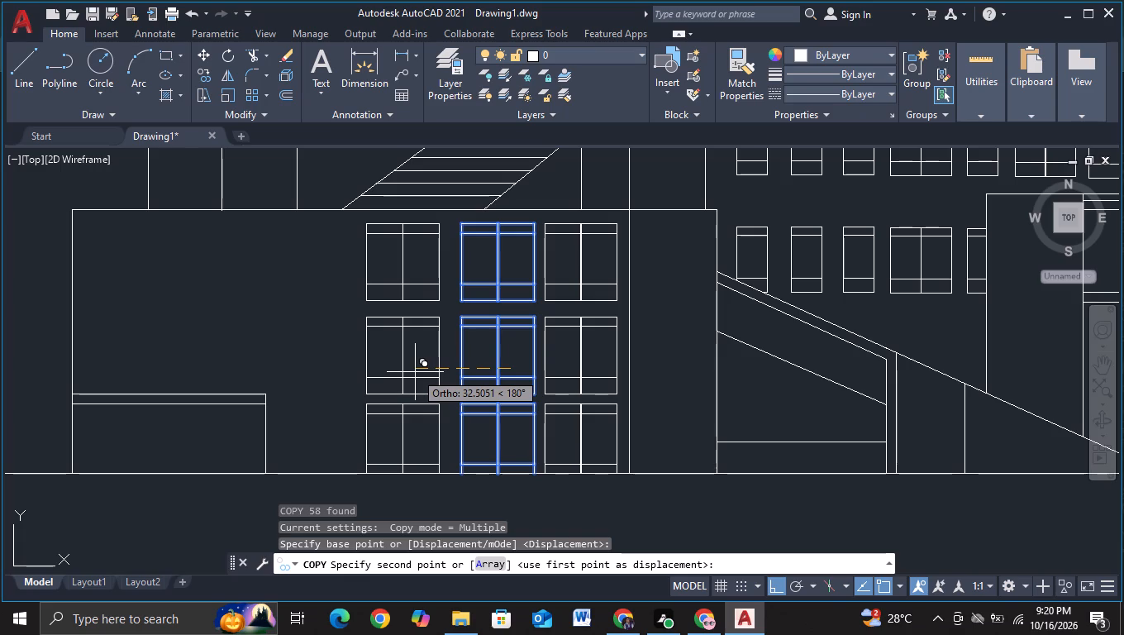
left_click(415, 372)
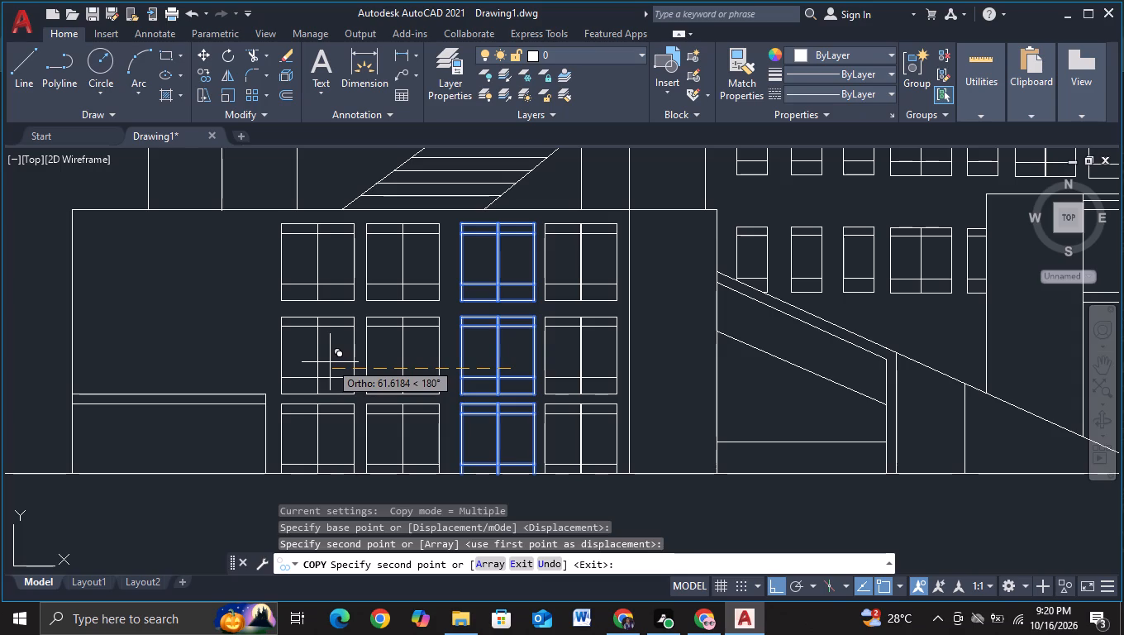
left_click(330, 362)
key("Escape")
Draw a horizontal line about 5 units long from the low ground-floor volume's upper right corner to the nearest window column.
scroll(330, 362, "down", 2)
middle_click_drag(274, 442, 282, 409)
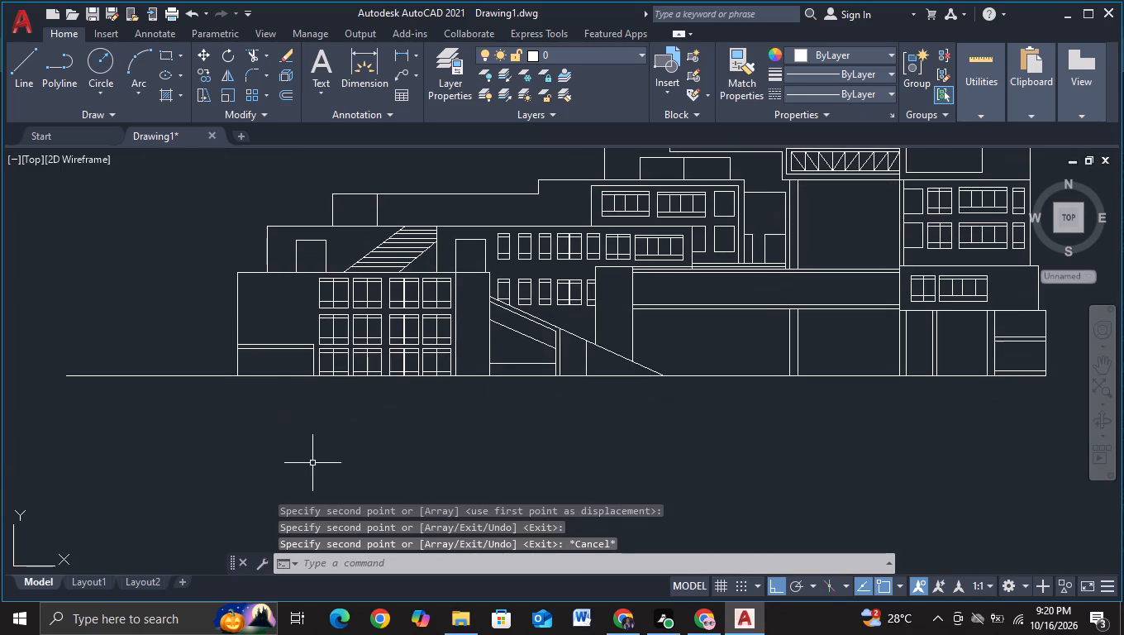
left_click(35, 76)
scroll(343, 353, "up", 1)
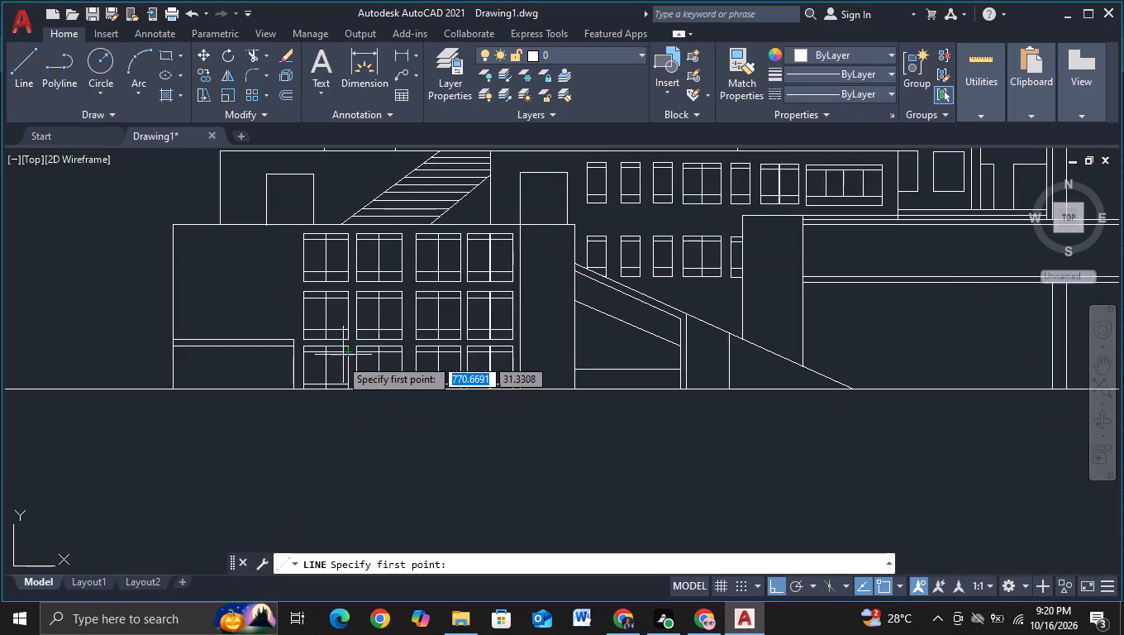
scroll(339, 360, "up", 2)
left_click(226, 312)
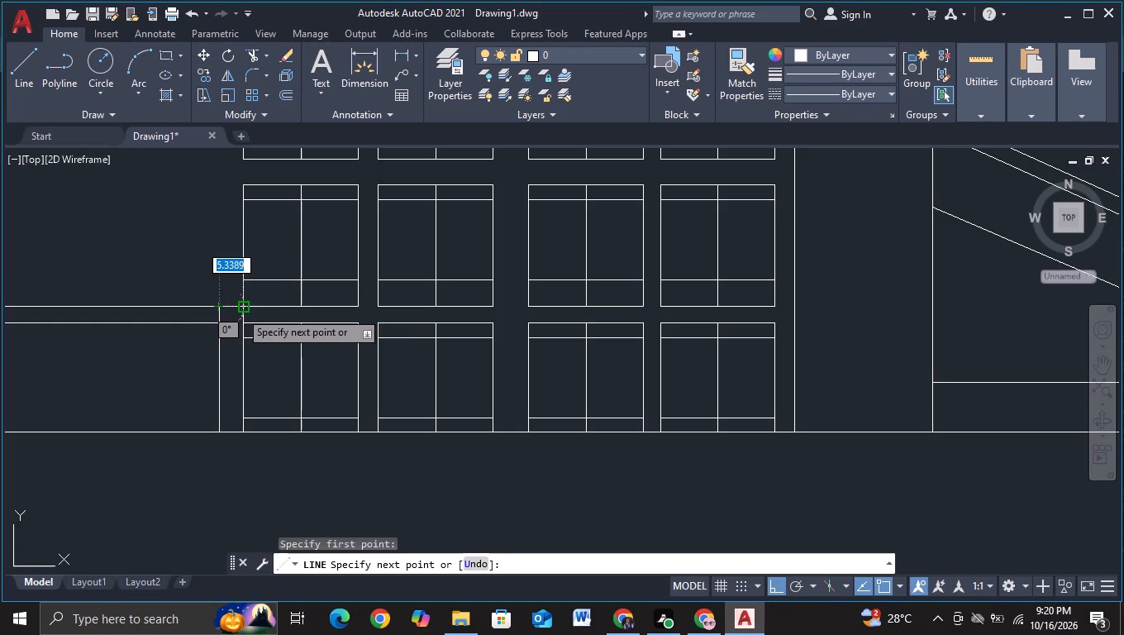
left_click(244, 311)
key("Escape")
Trim the low volume's right vertical edge between its two horizontal top lines.
left_click(252, 62)
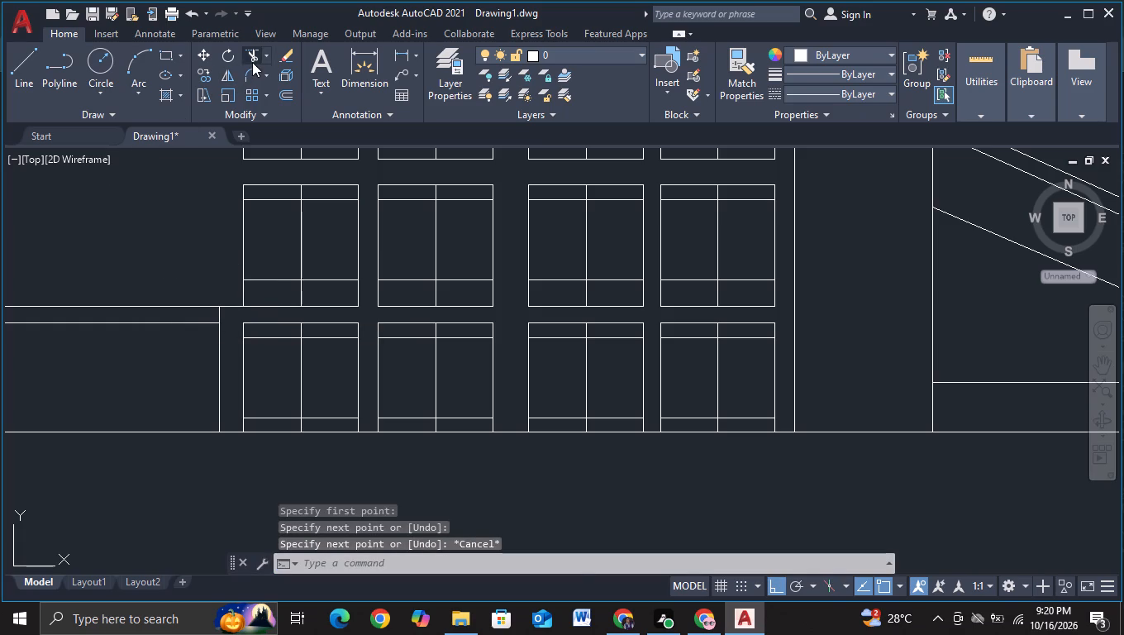
left_click(220, 317)
scroll(245, 466, "down", 1)
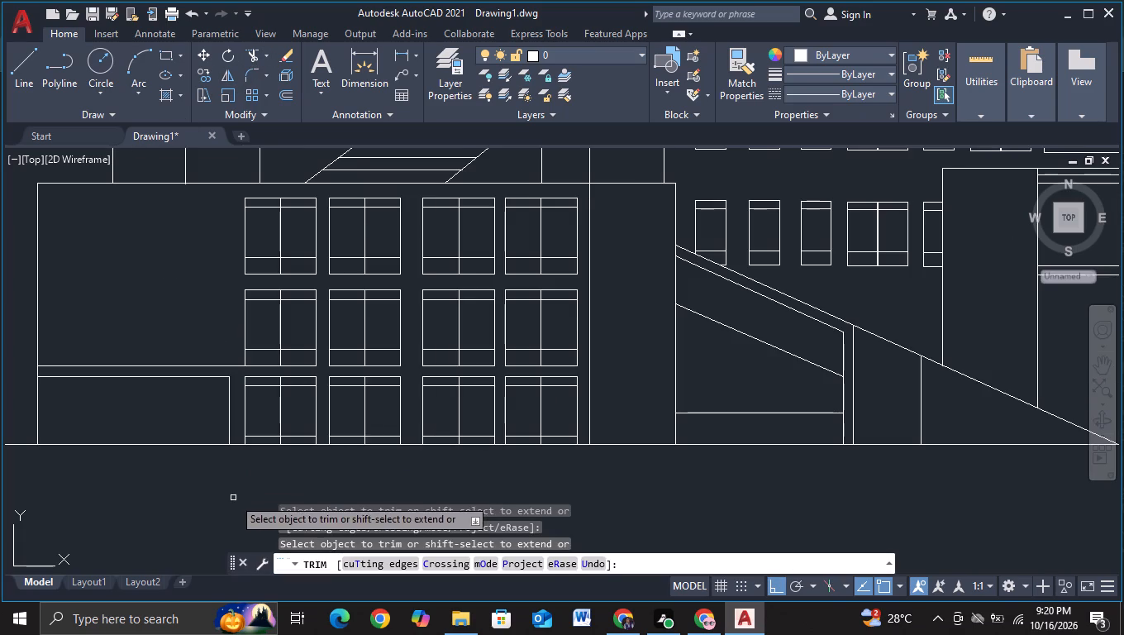
middle_click_drag(233, 498, 268, 457)
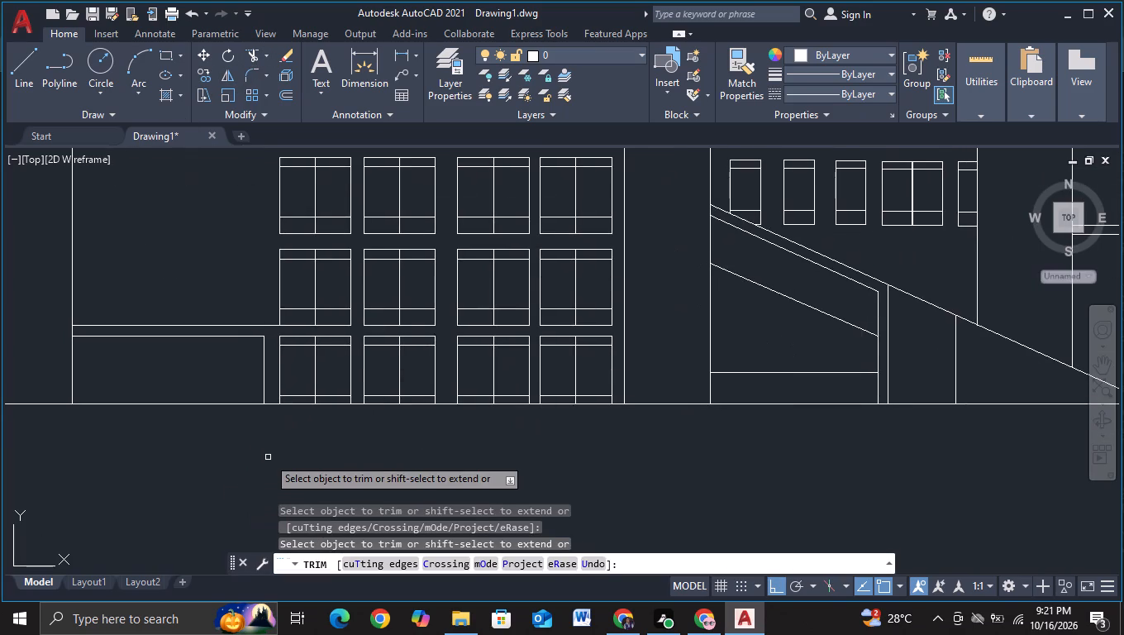
key("Escape")
Examine the whole elevation to check the reworked left block against the rest of the building.
scroll(268, 457, "down", 1)
scroll(378, 464, "down", 1)
middle_click_drag(405, 476, 441, 461)
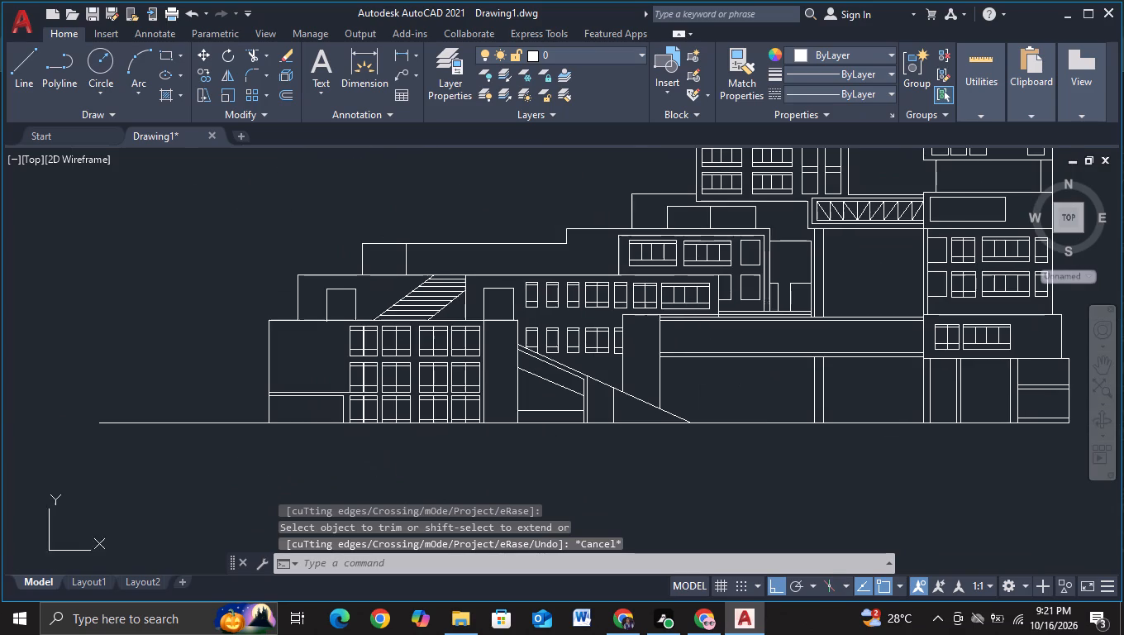
middle_click_drag(321, 475, 315, 487)
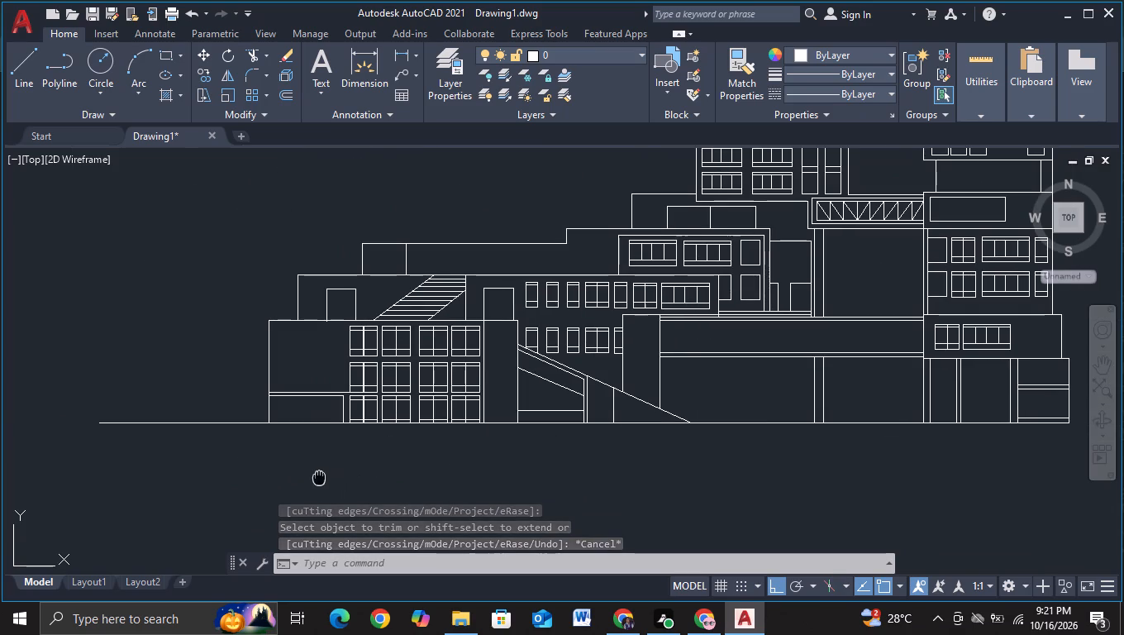
middle_click_drag(315, 487, 304, 518)
middle_click_drag(377, 491, 369, 489)
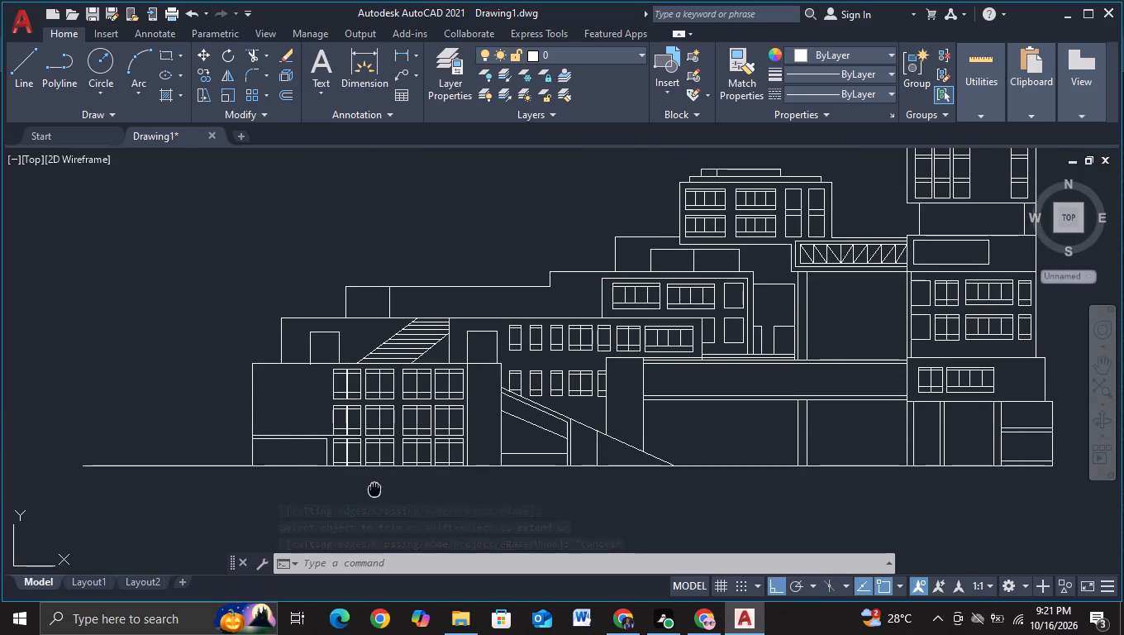
middle_click_drag(369, 489, 266, 478)
scroll(282, 483, "down", 1)
middle_click_drag(496, 491, 533, 432)
middle_click_drag(355, 467, 375, 472)
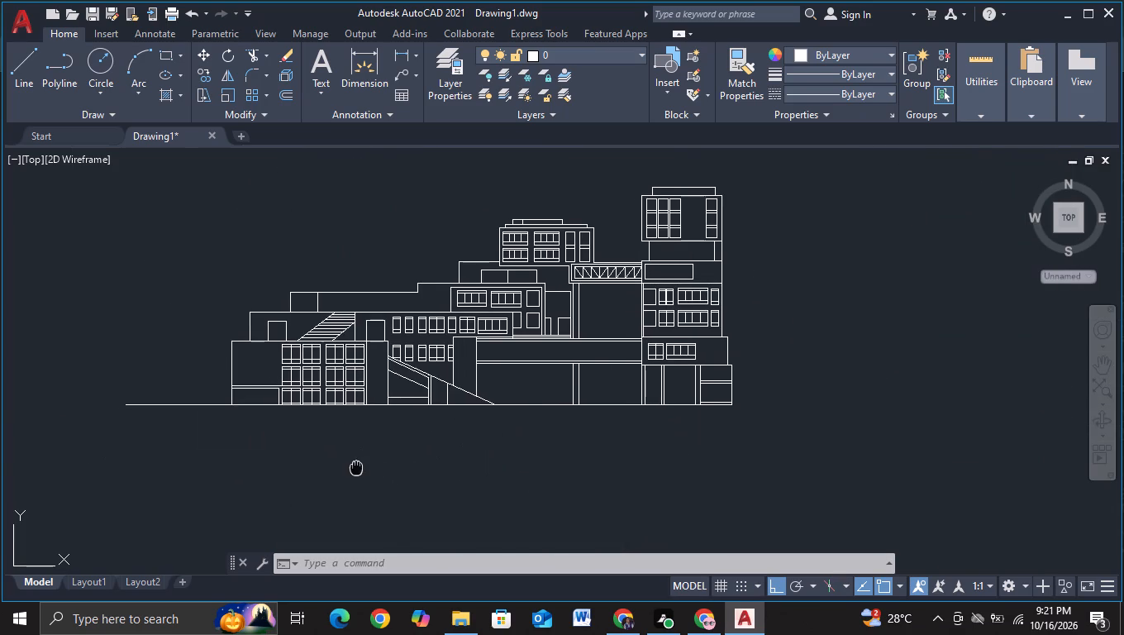
middle_click_drag(375, 472, 376, 473)
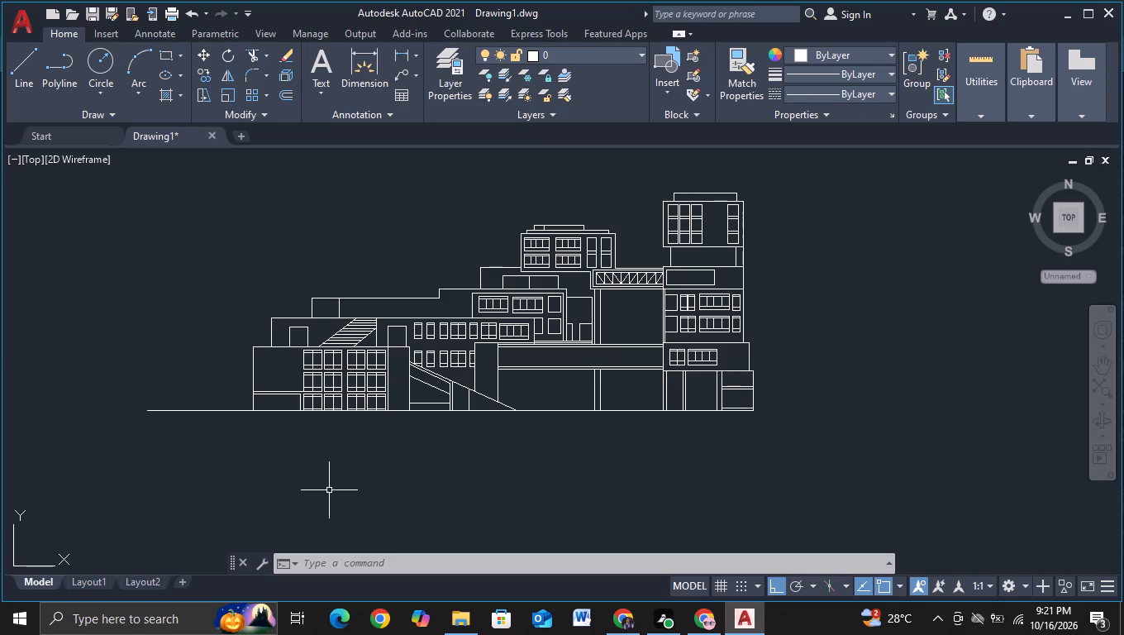
Move the two collinear roof lines of the low upper volume above the stairs slightly down, with object snap off.
scroll(329, 489, "up", 1)
middle_click_drag(427, 443, 418, 545)
middle_click_drag(532, 292, 441, 367)
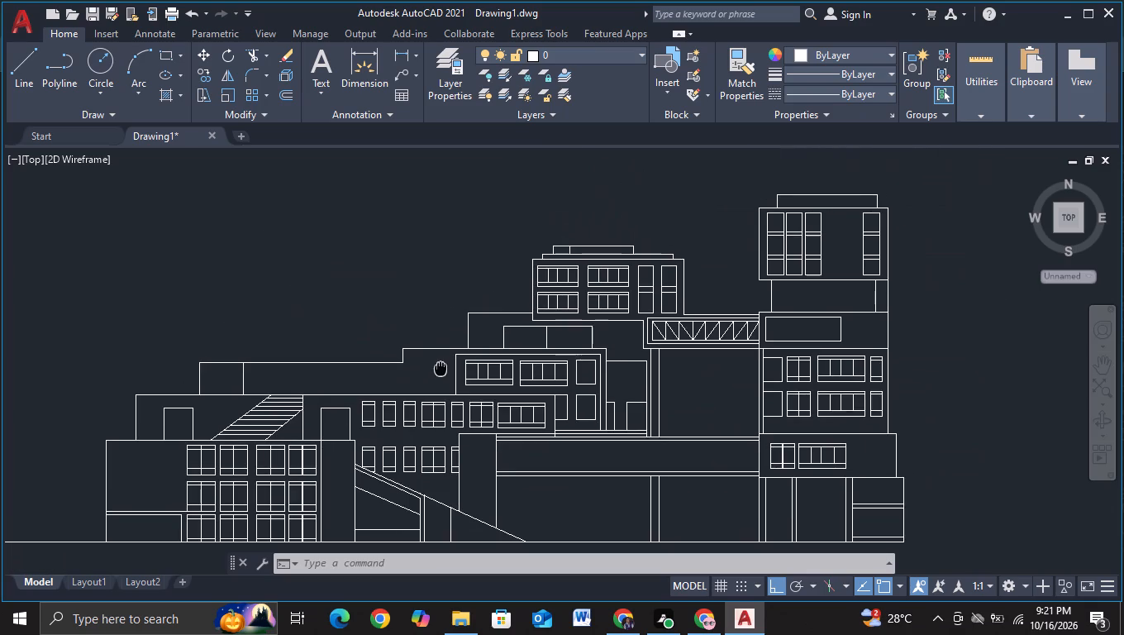
middle_click_drag(441, 367, 453, 353)
scroll(453, 357, "up", 1)
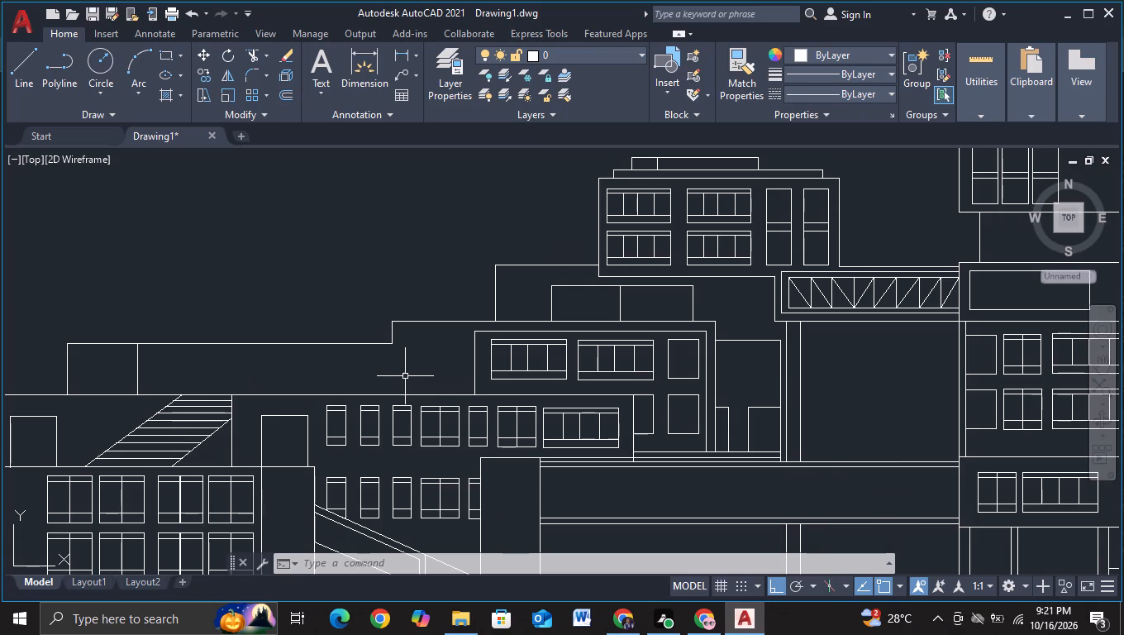
middle_click_drag(402, 377, 465, 373)
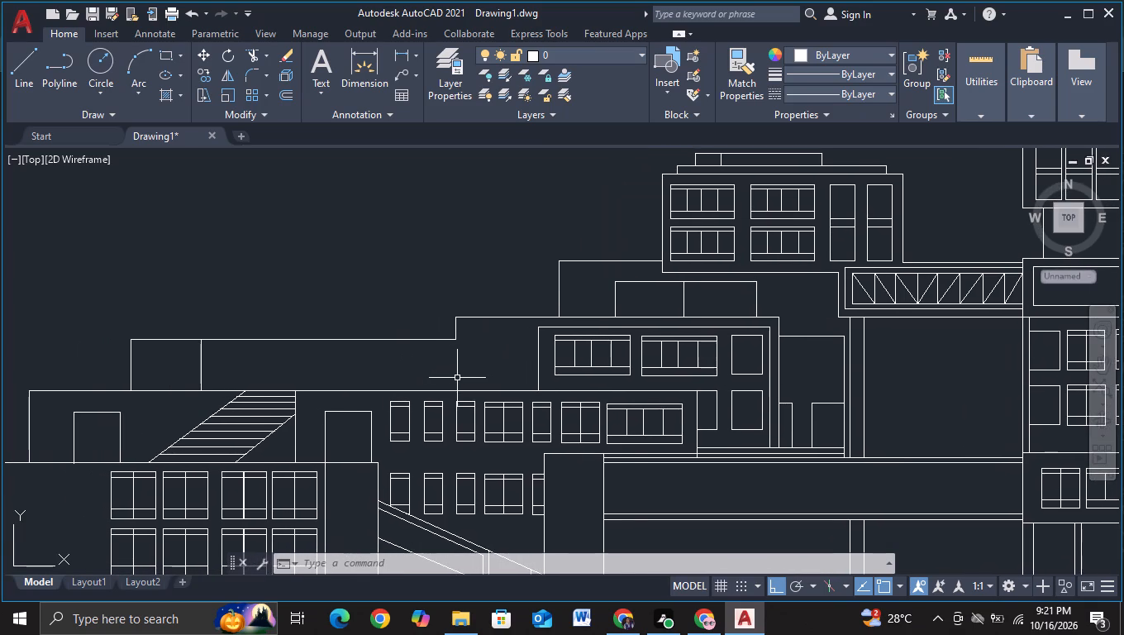
left_click(436, 341)
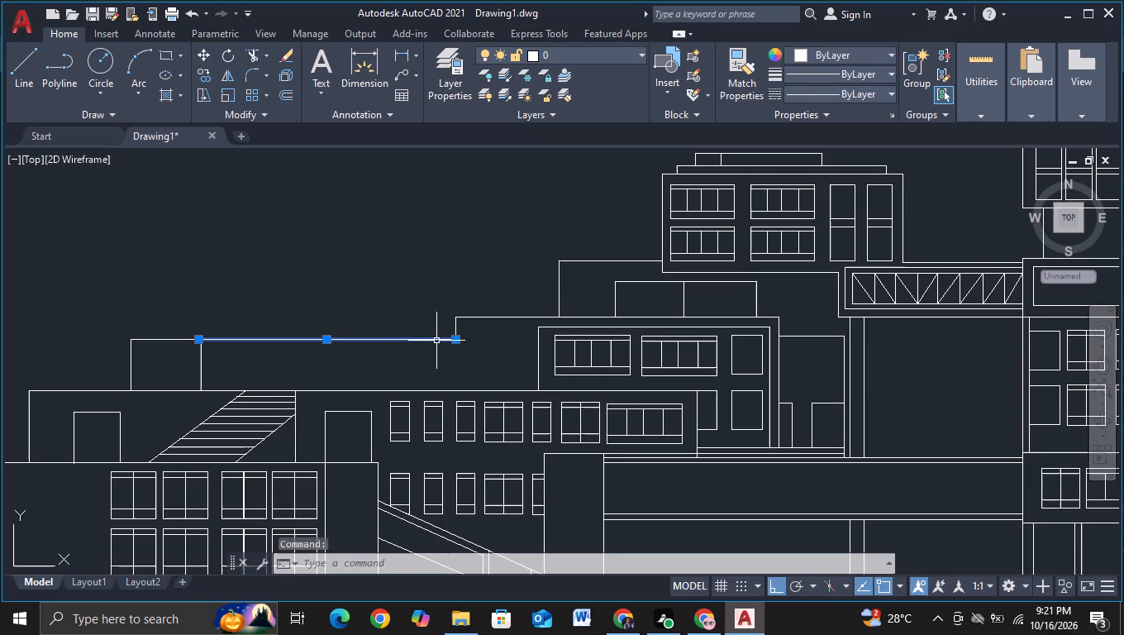
left_click(164, 341)
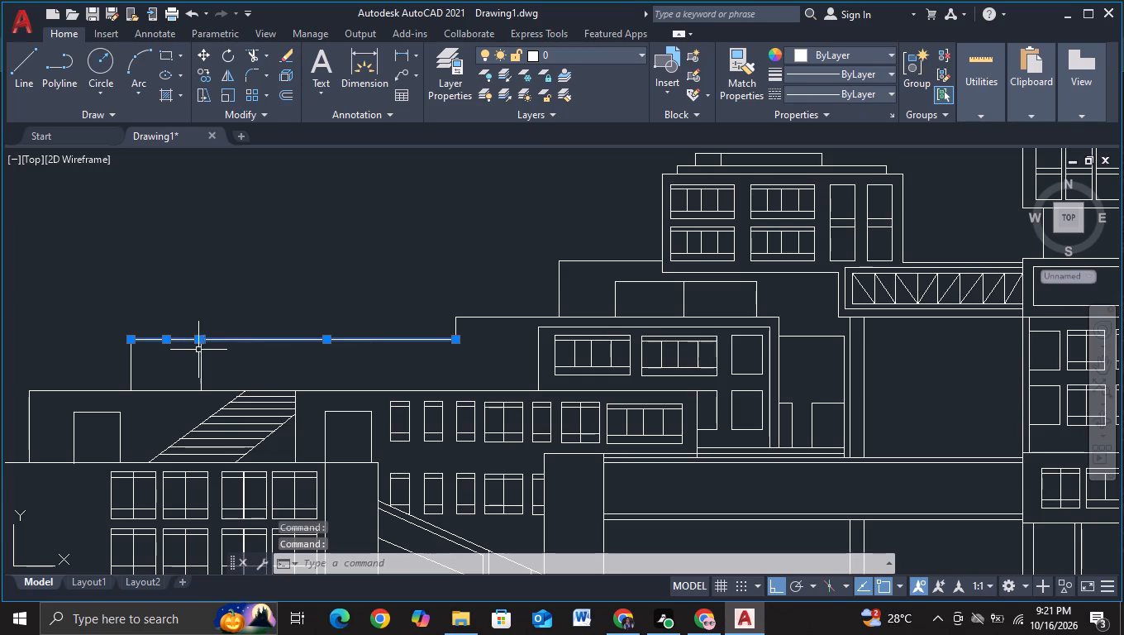
key("m")
left_click(293, 396)
left_click(292, 341)
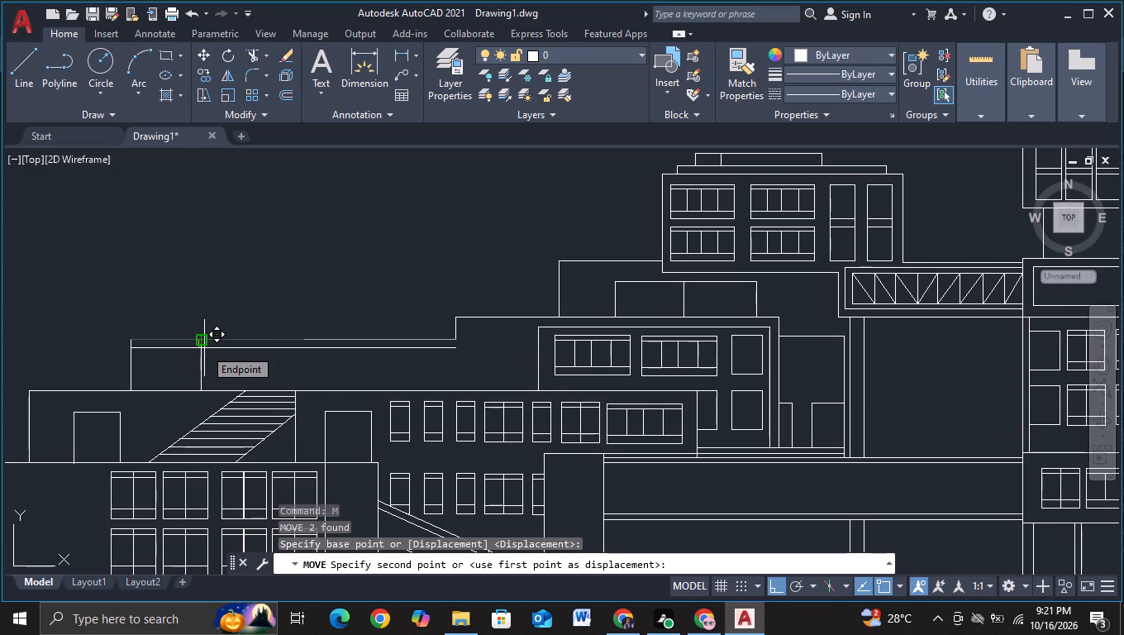
key("F3")
left_click(204, 348)
key("Escape")
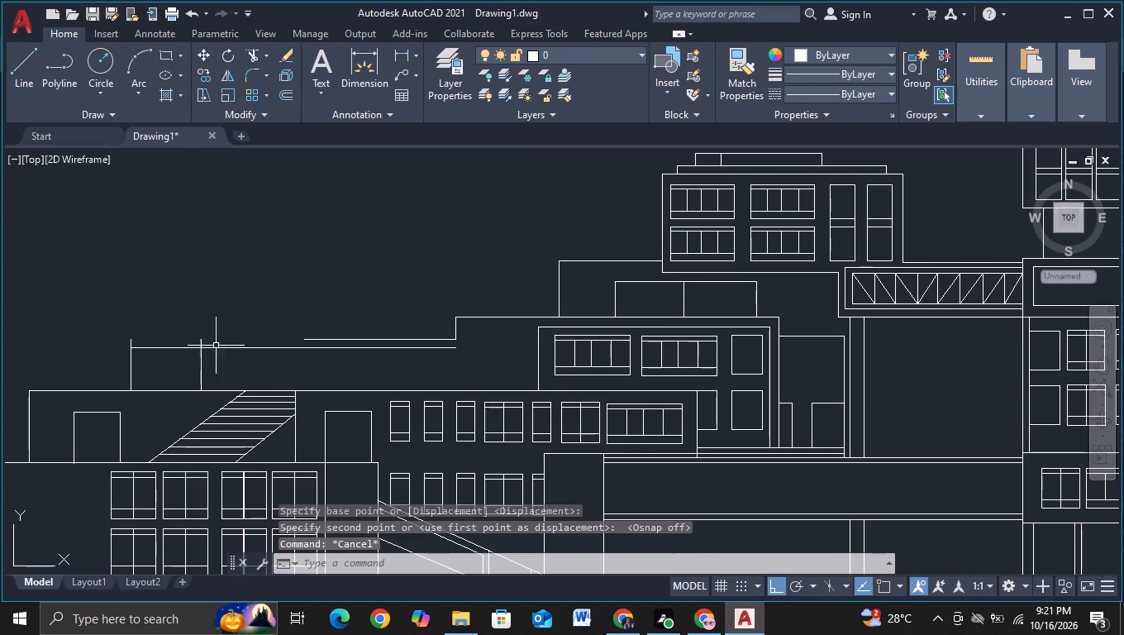
Trim the two vertical edges projecting above the lowered roof line and remove the leftover piece of the old roof line.
left_click(254, 55)
left_click(131, 343)
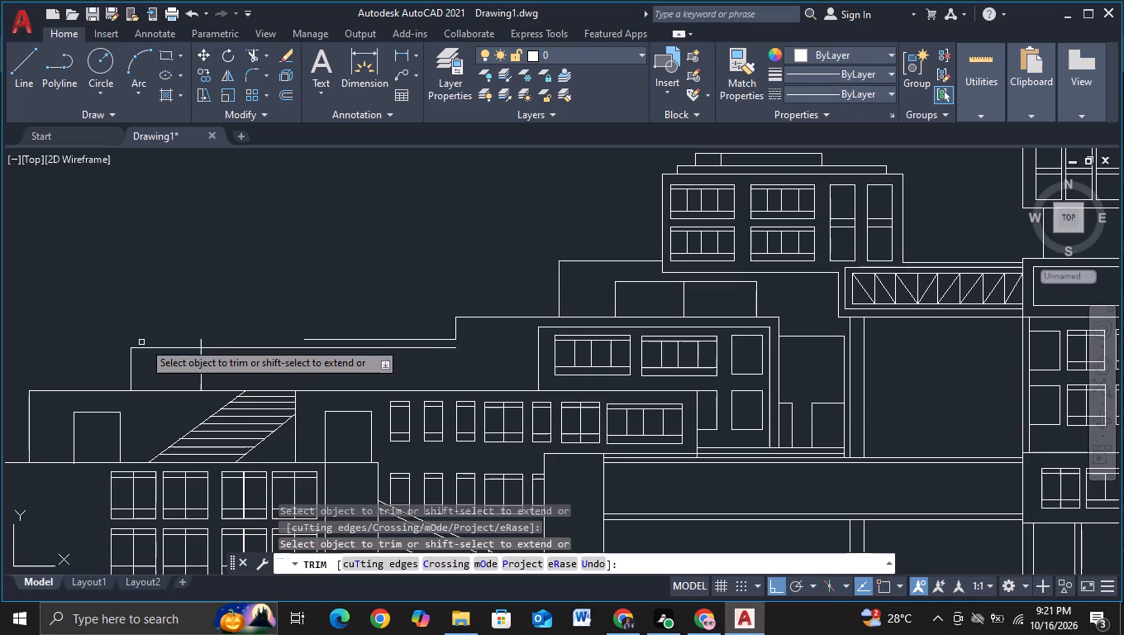
left_click(200, 343)
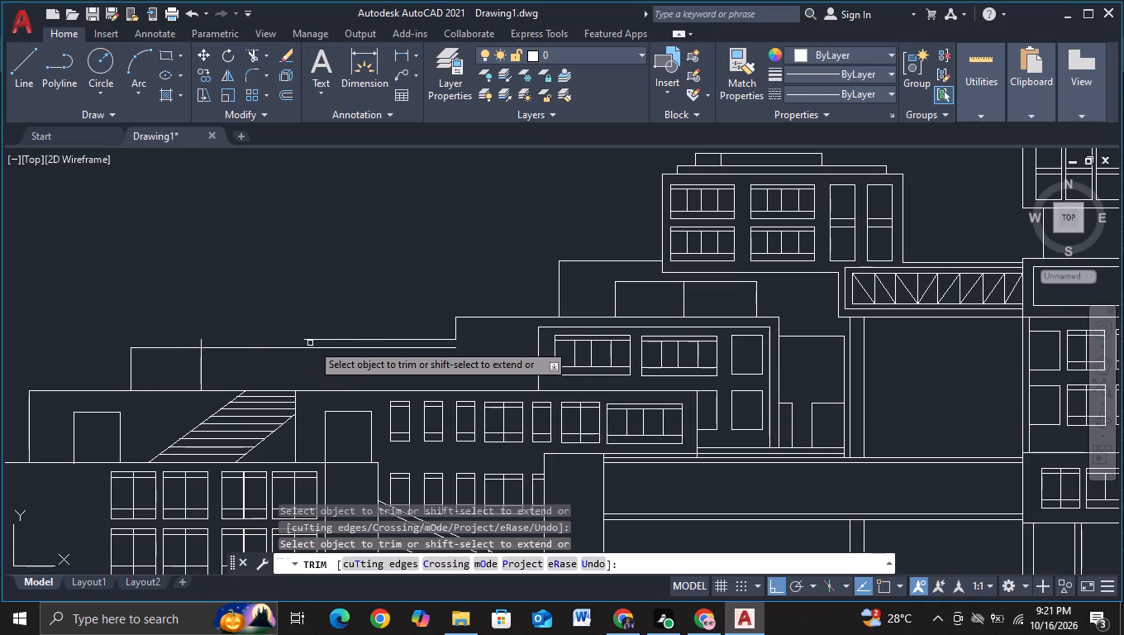
left_click(199, 342)
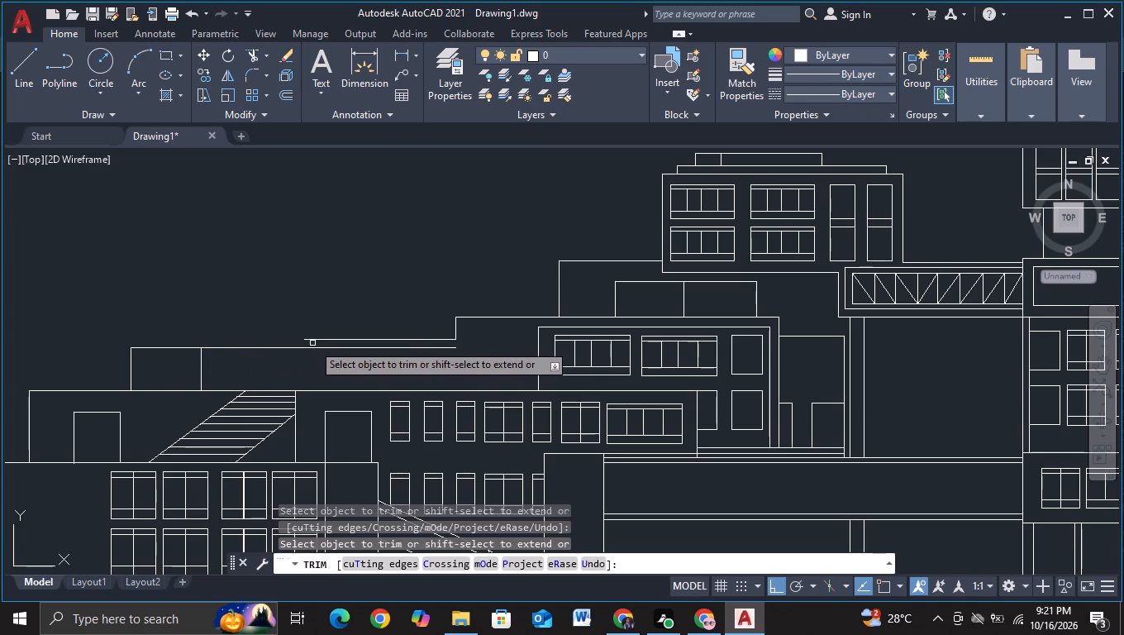
left_click(317, 341)
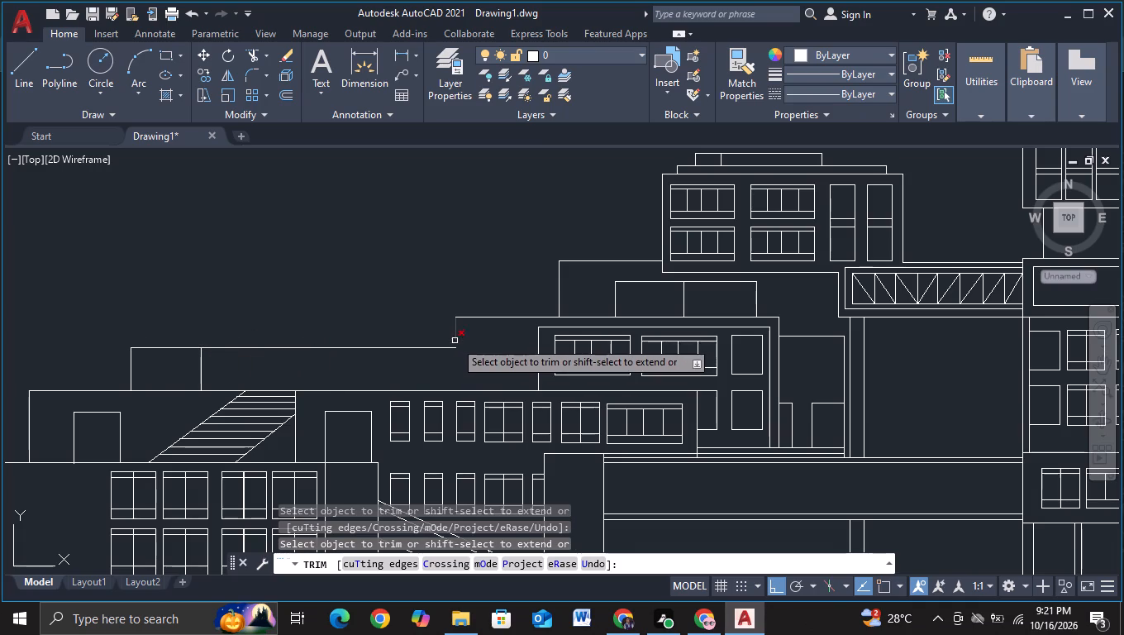
key("Escape")
Extend the short vertical line at the roof step down to the lowered roof line.
key("e")
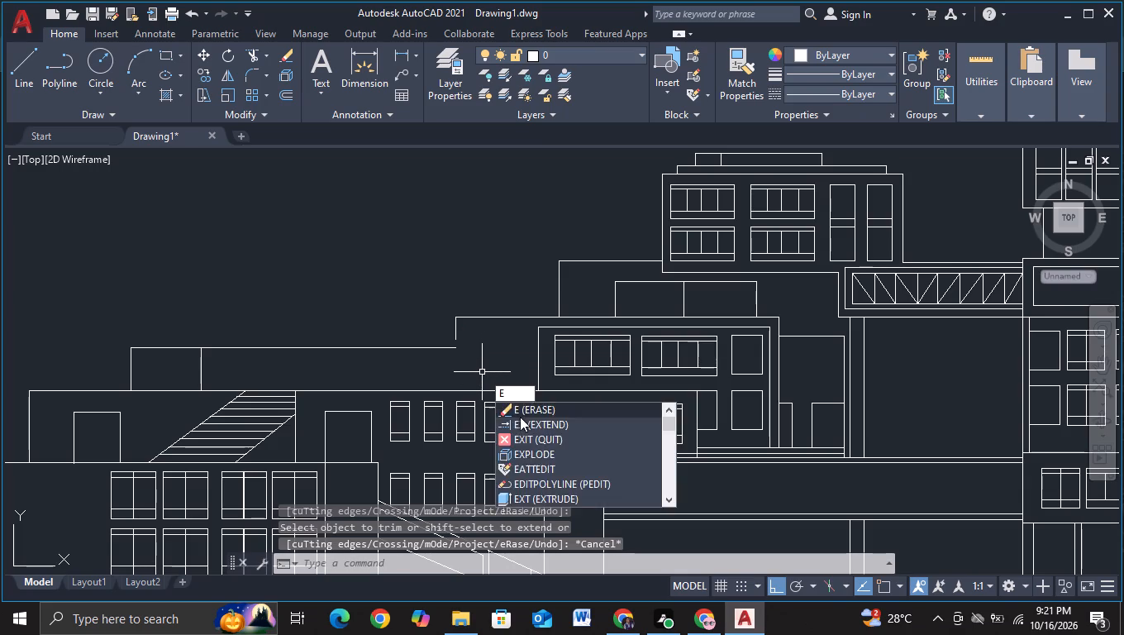
left_click(520, 418)
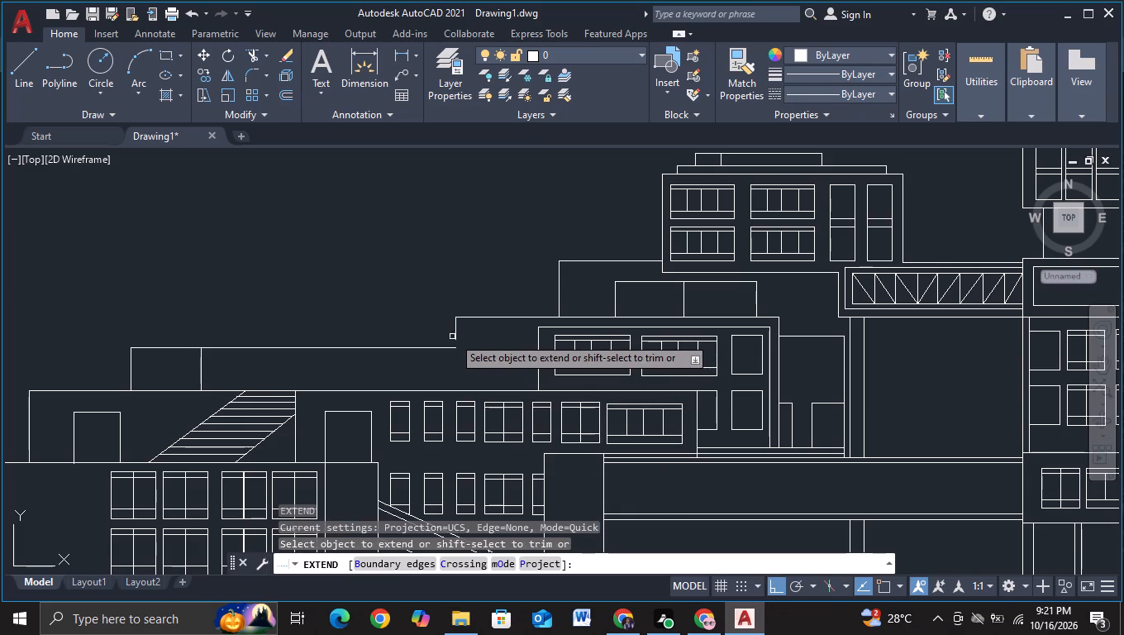
left_click(455, 334)
key("Escape")
Examine the full elevation from the left block to the tower after the roof changes.
scroll(469, 340, "down", 1)
middle_click_drag(478, 344, 478, 336)
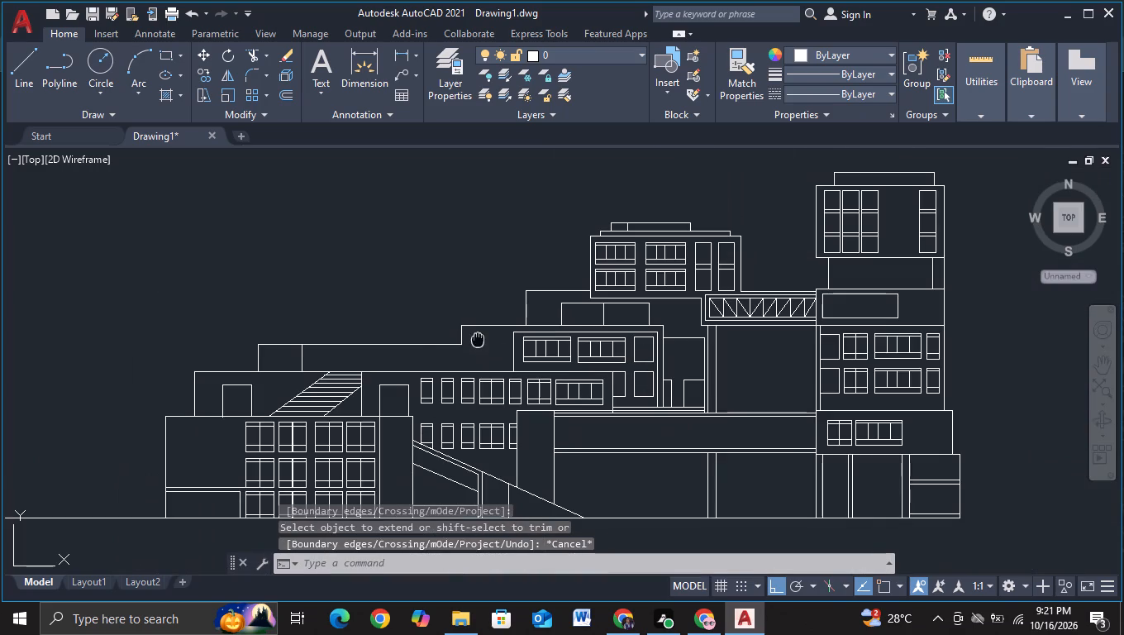
middle_click_drag(478, 336, 431, 229)
middle_click_drag(643, 484, 467, 473)
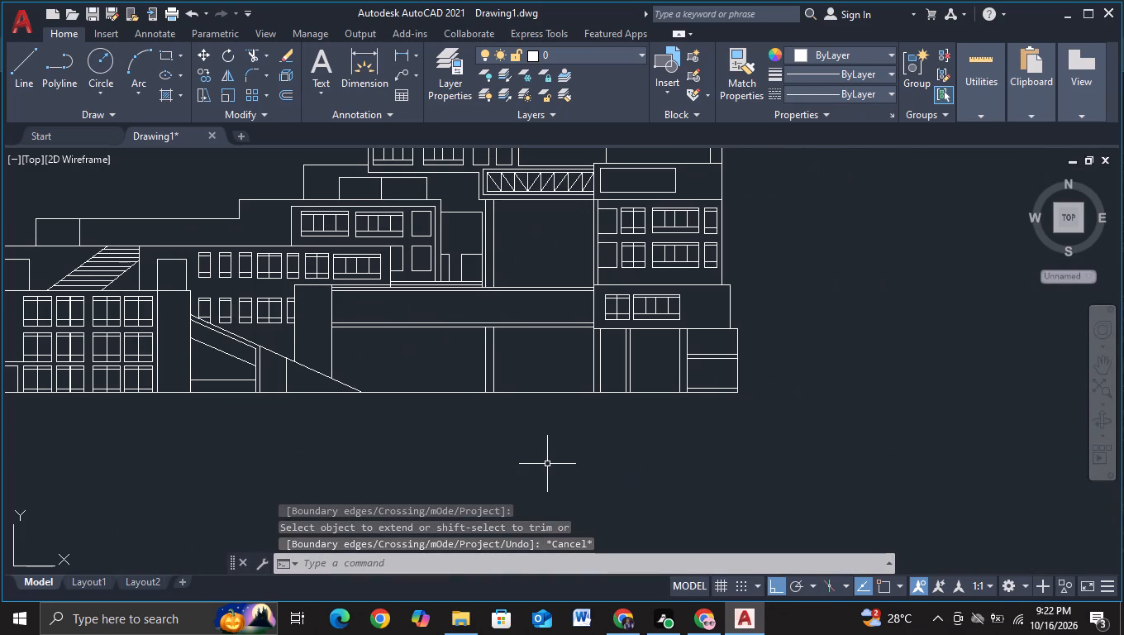
scroll(547, 464, "down", 1)
middle_click_drag(482, 475, 492, 475)
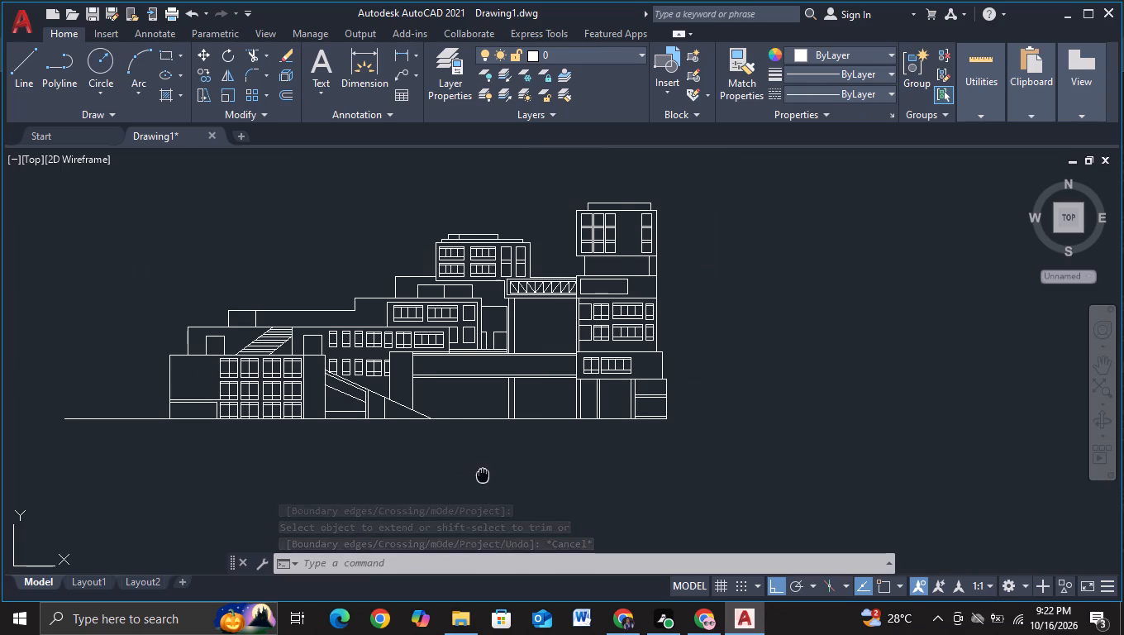
middle_click_drag(492, 475, 526, 475)
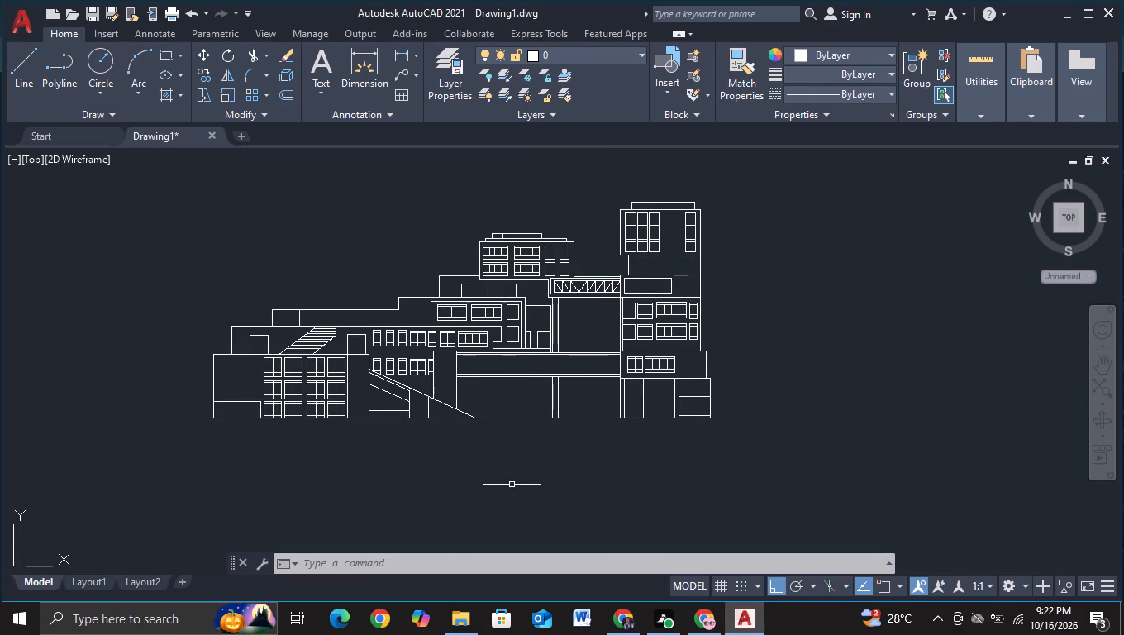
middle_click_drag(512, 485, 503, 458)
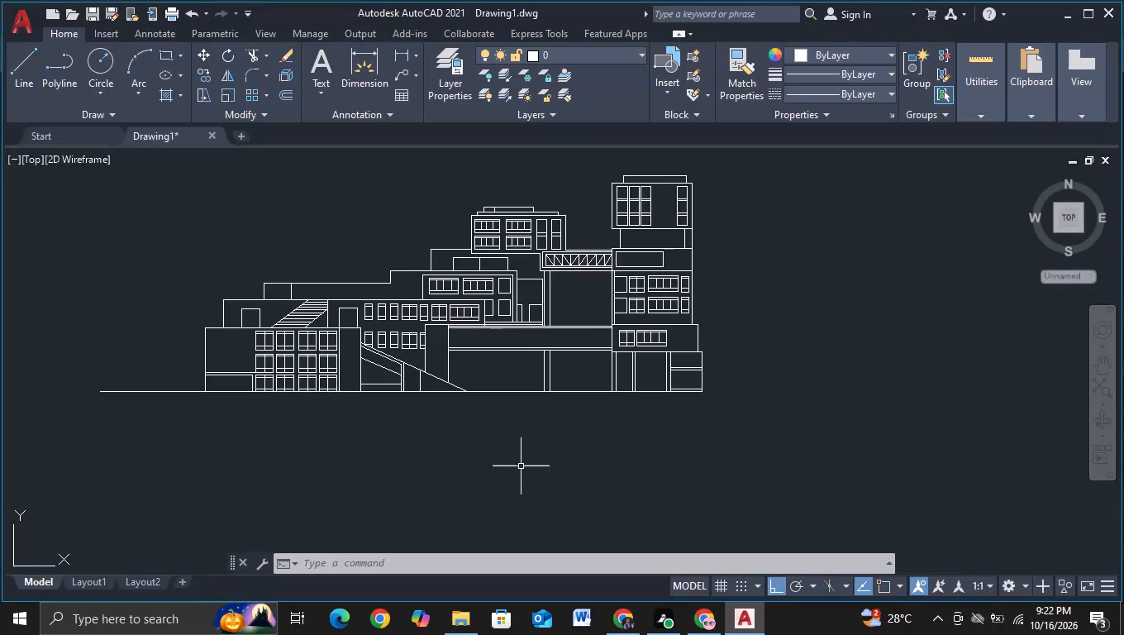
Draw two short vertical lines joining the upper and lower tall window frames of the middle volume, with object snap on.
middle_click_drag(528, 453, 527, 489)
scroll(331, 346, "up", 1)
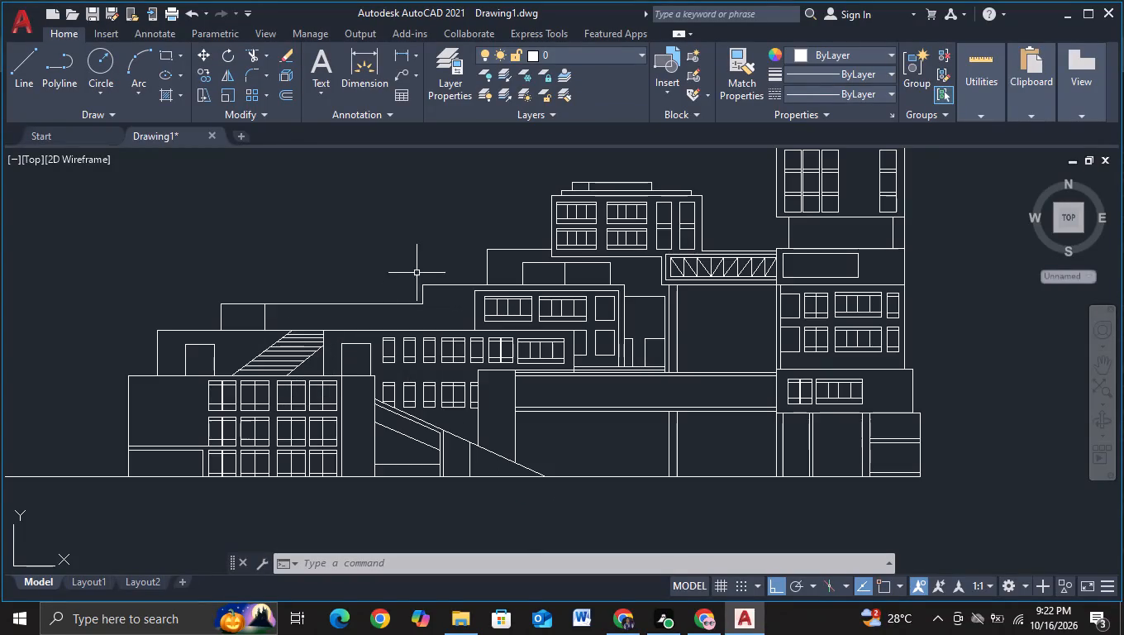
scroll(558, 346, "up", 1)
scroll(619, 315, "up", 1)
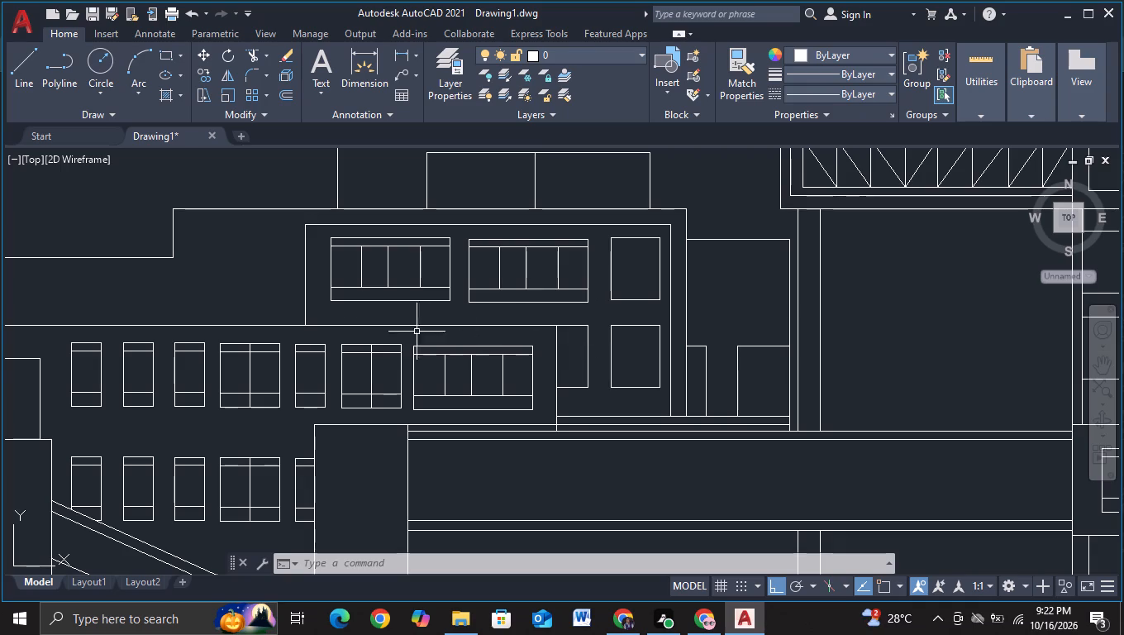
left_click(17, 89)
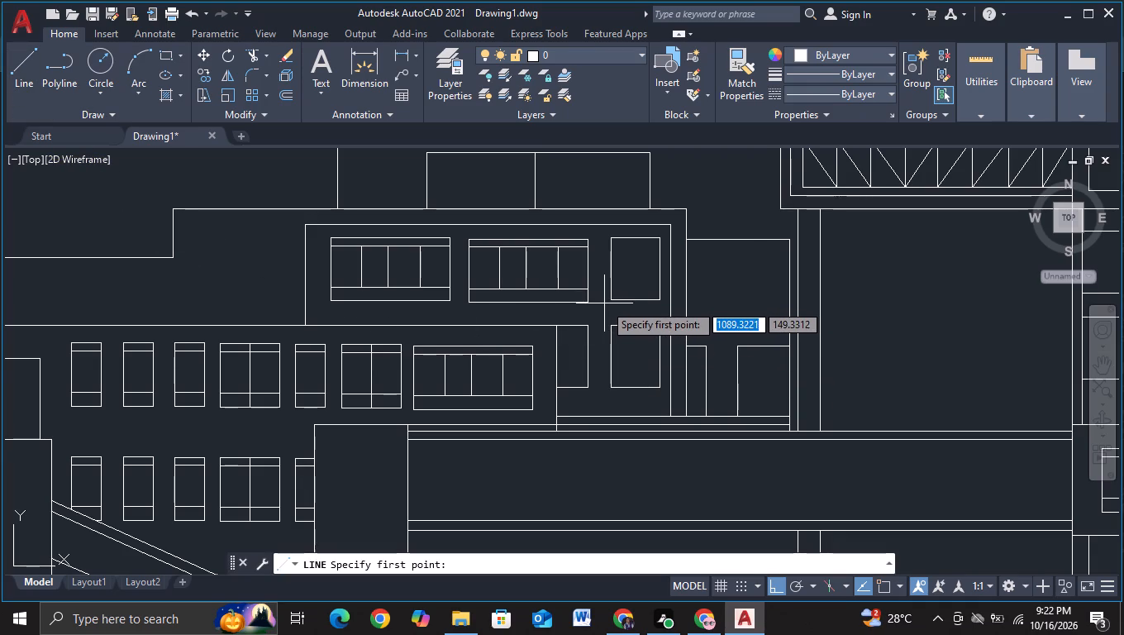
key("F3")
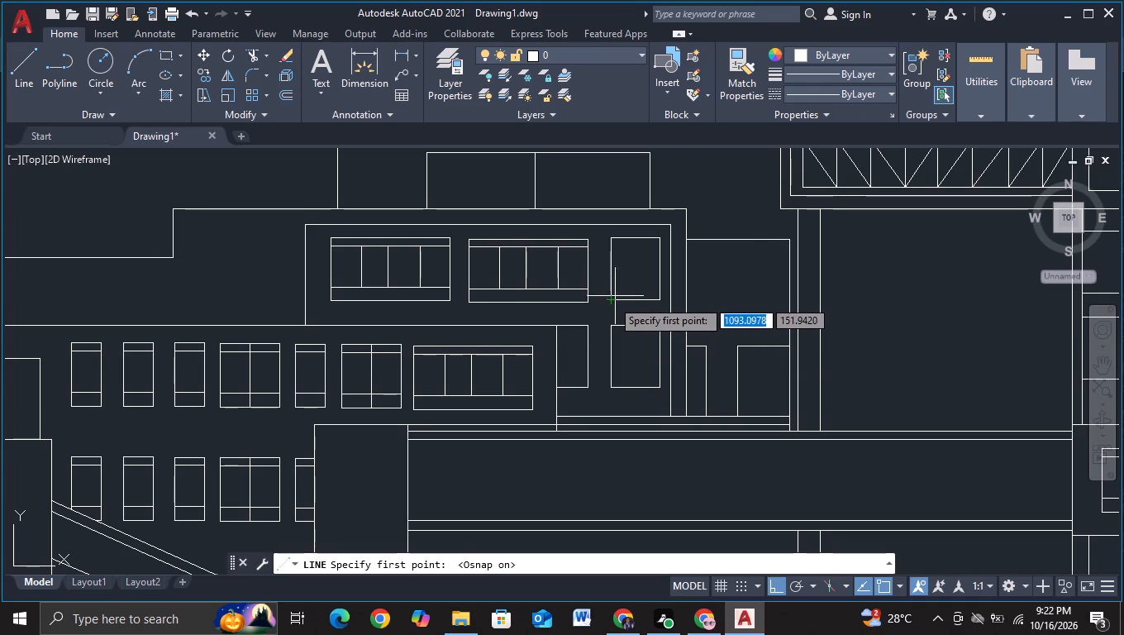
left_click(611, 301)
left_click(609, 323)
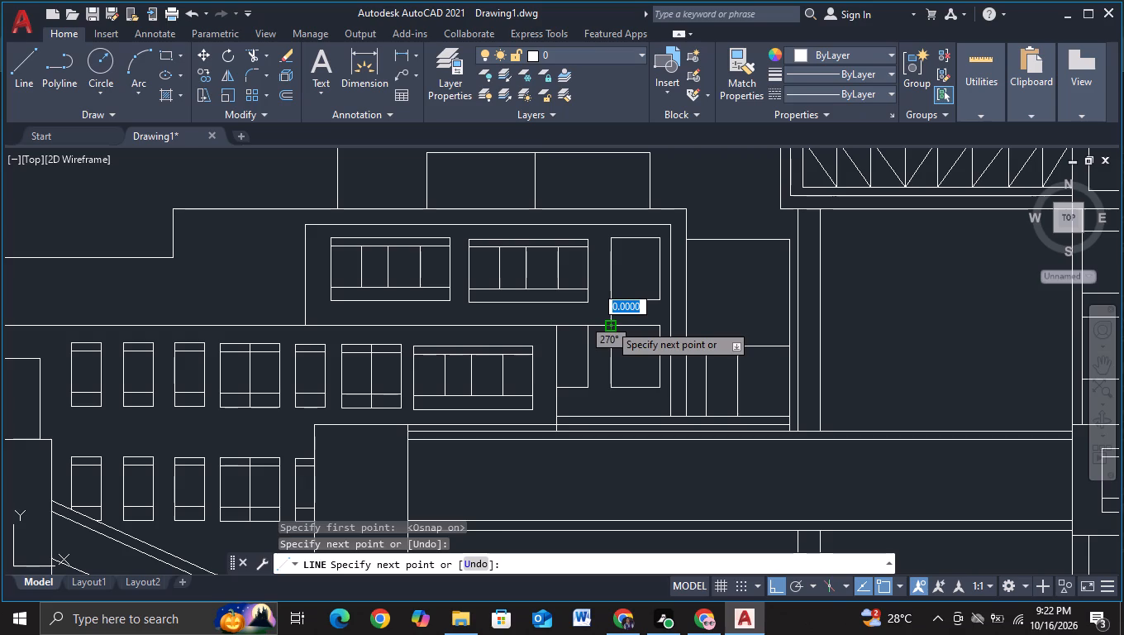
key("Escape")
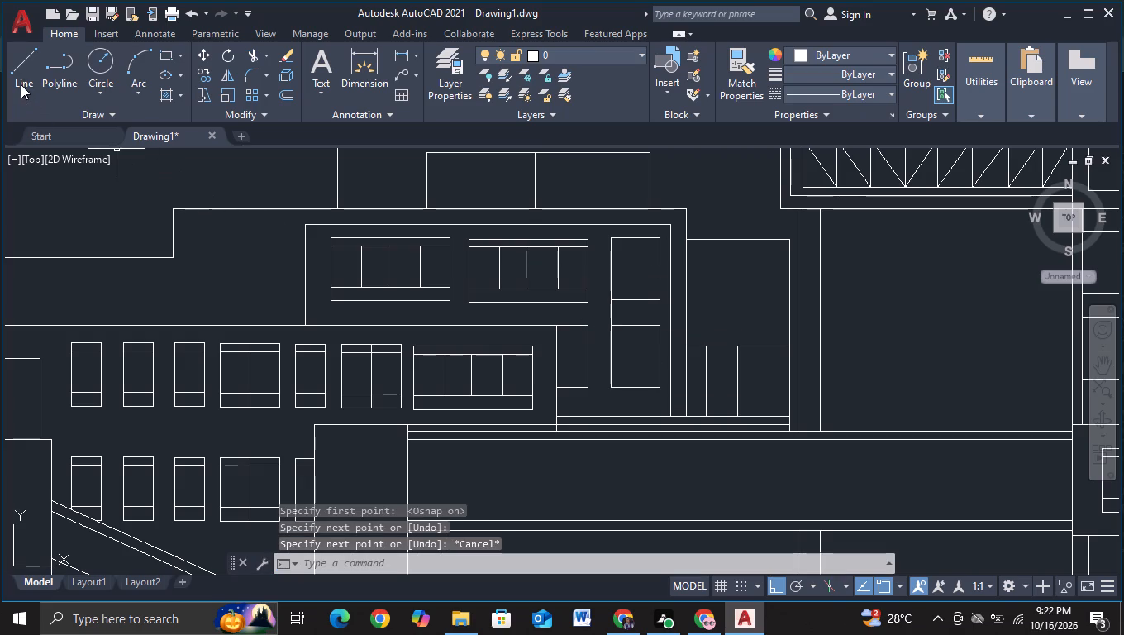
left_click(21, 84)
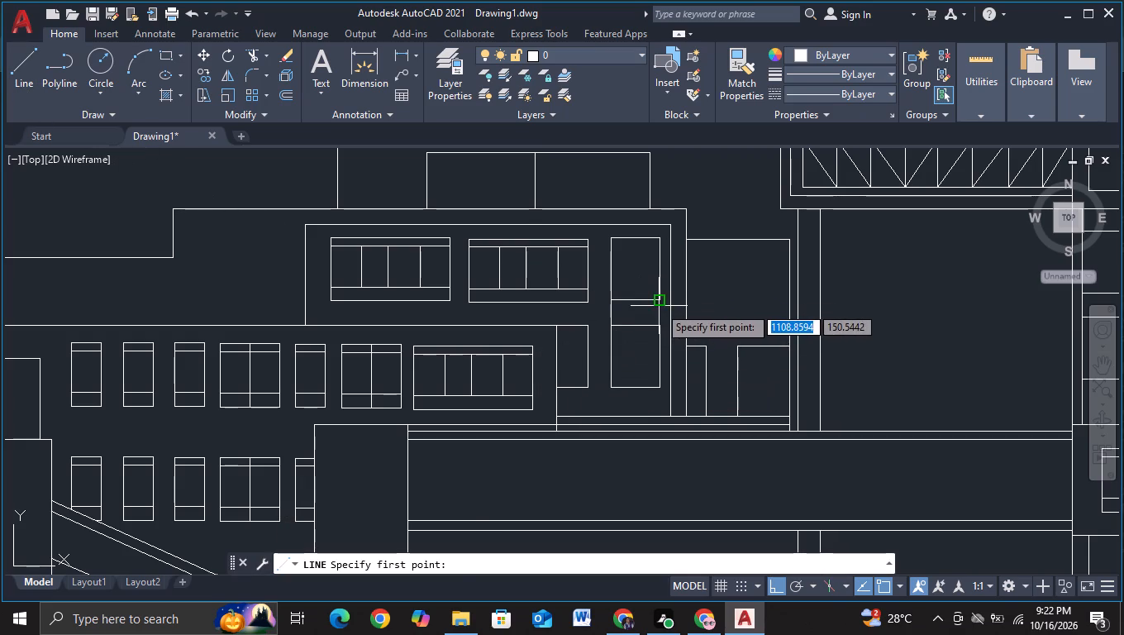
left_click(659, 306)
left_click(660, 325)
key("Escape")
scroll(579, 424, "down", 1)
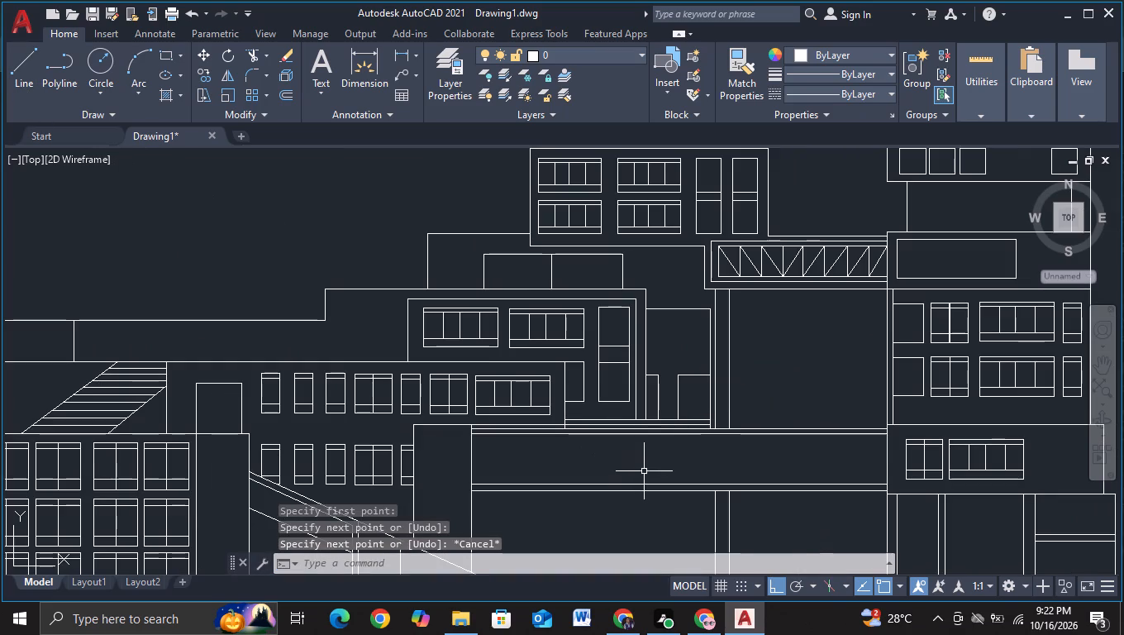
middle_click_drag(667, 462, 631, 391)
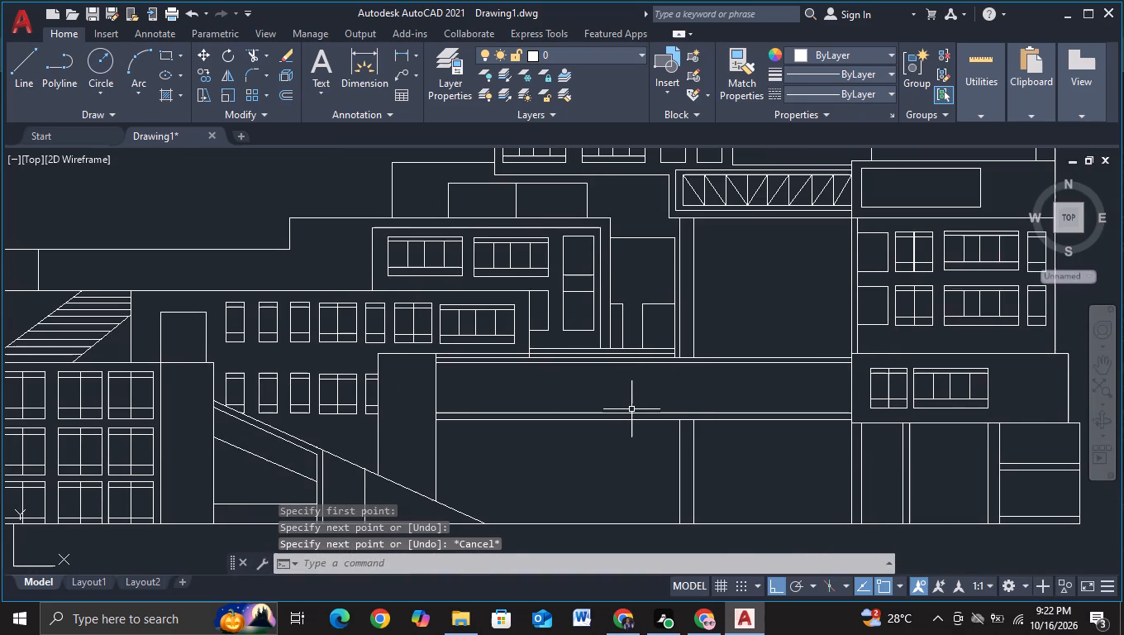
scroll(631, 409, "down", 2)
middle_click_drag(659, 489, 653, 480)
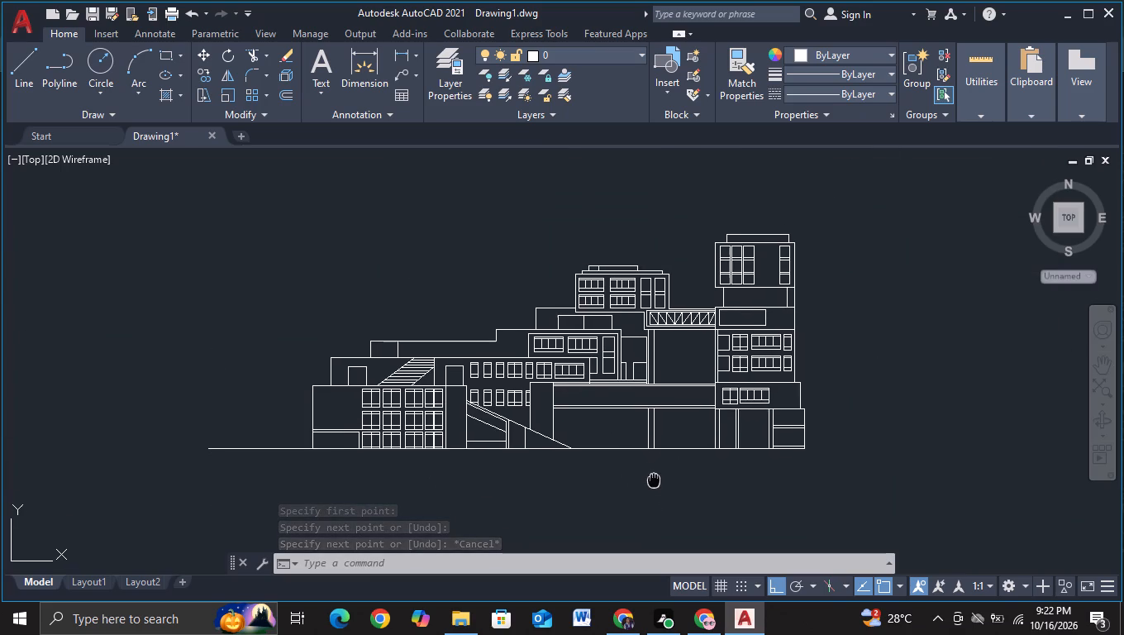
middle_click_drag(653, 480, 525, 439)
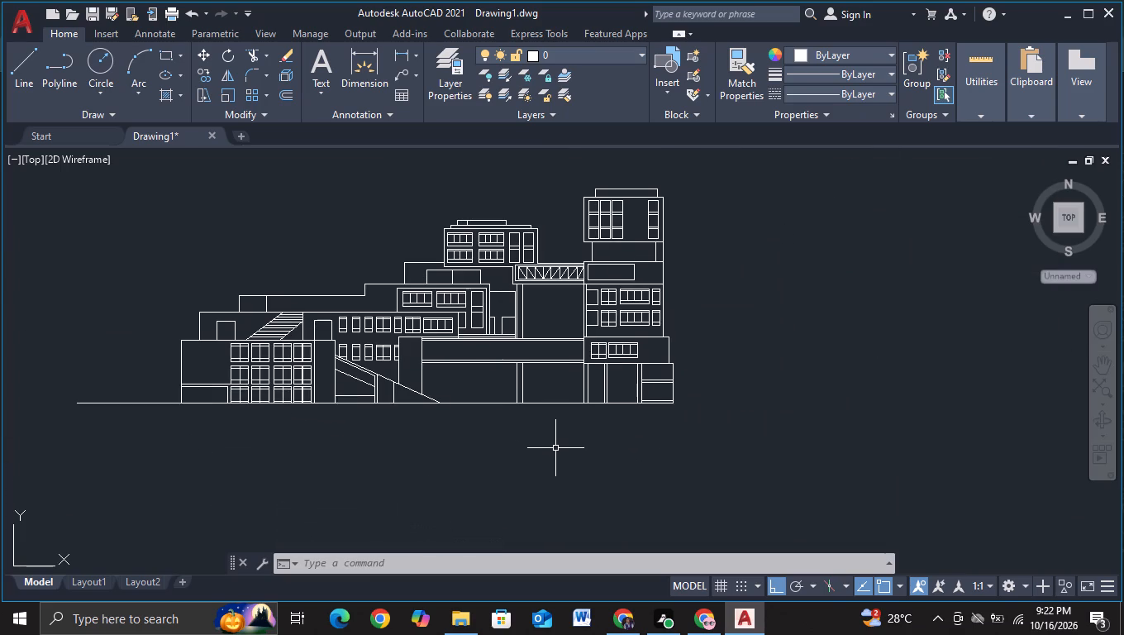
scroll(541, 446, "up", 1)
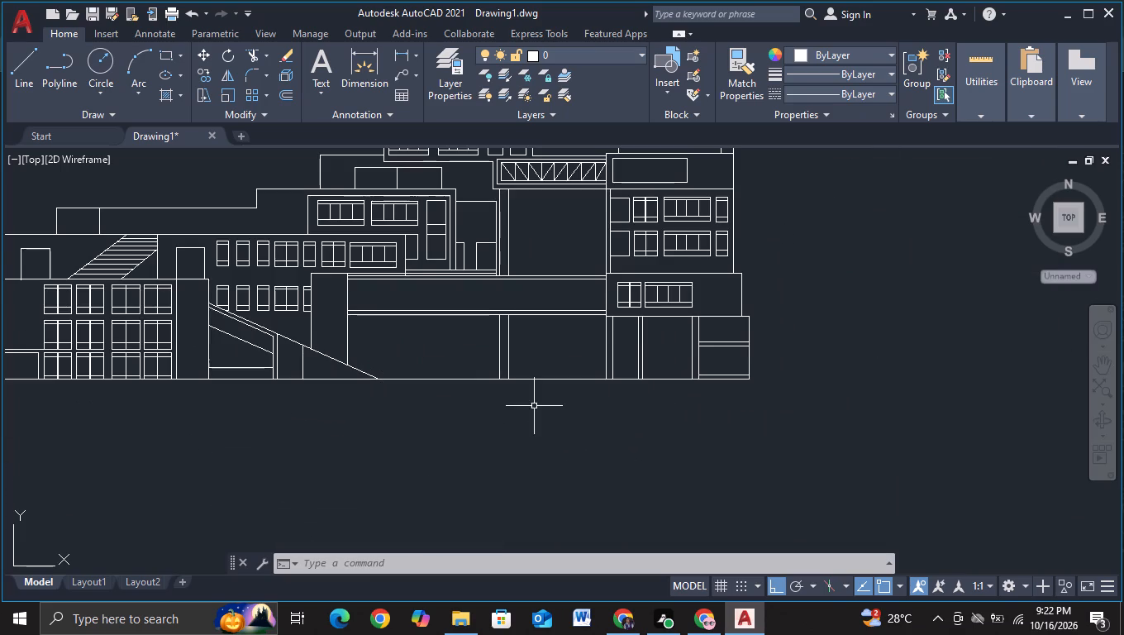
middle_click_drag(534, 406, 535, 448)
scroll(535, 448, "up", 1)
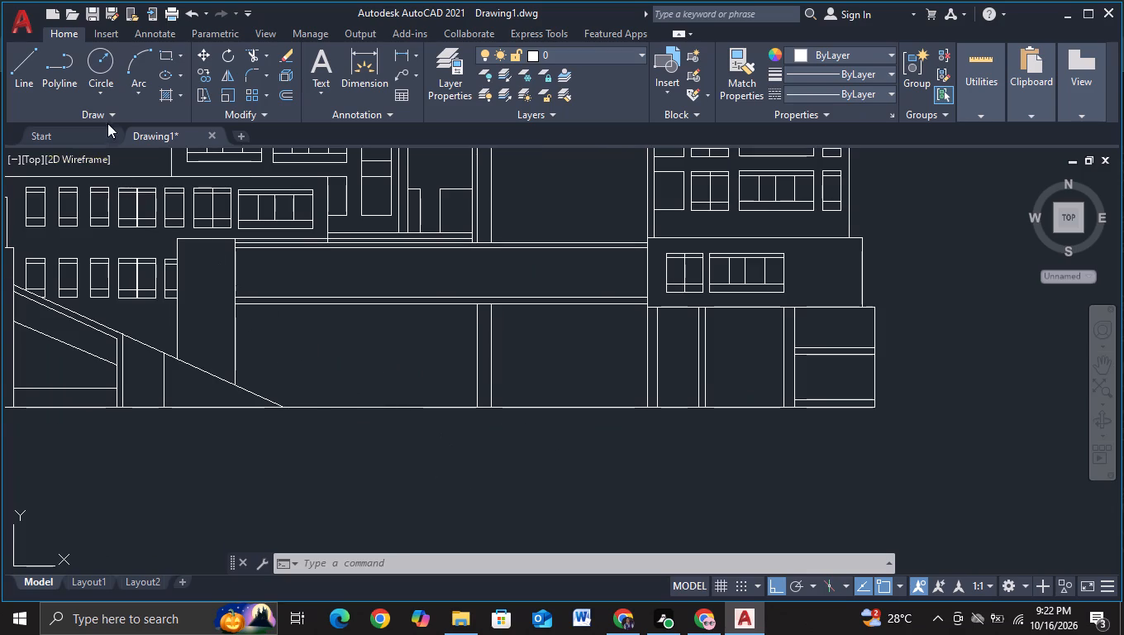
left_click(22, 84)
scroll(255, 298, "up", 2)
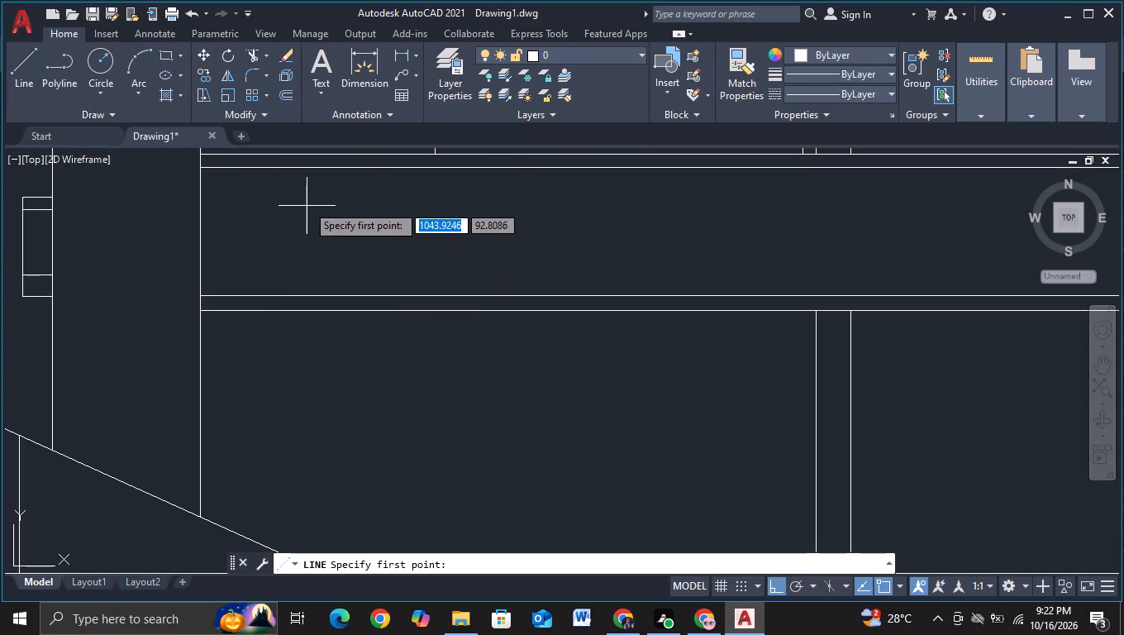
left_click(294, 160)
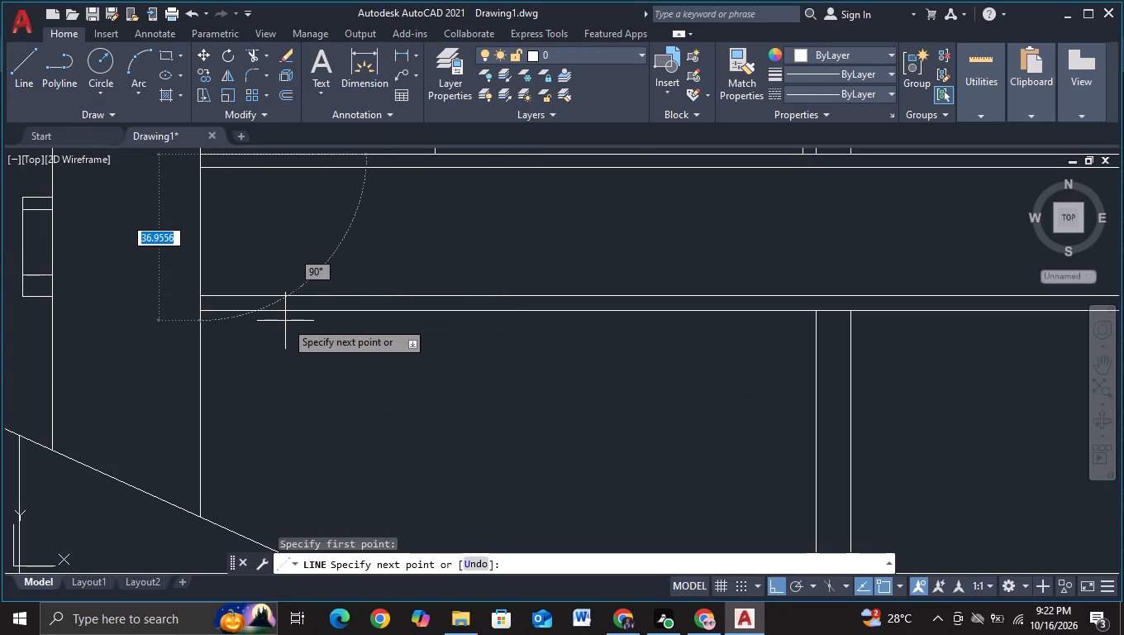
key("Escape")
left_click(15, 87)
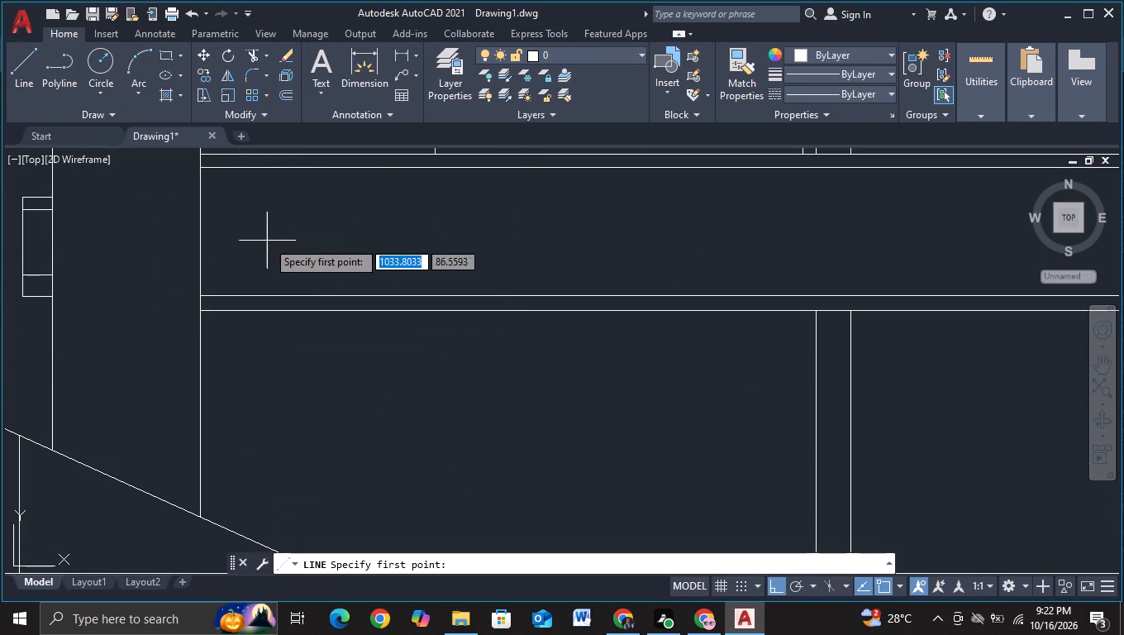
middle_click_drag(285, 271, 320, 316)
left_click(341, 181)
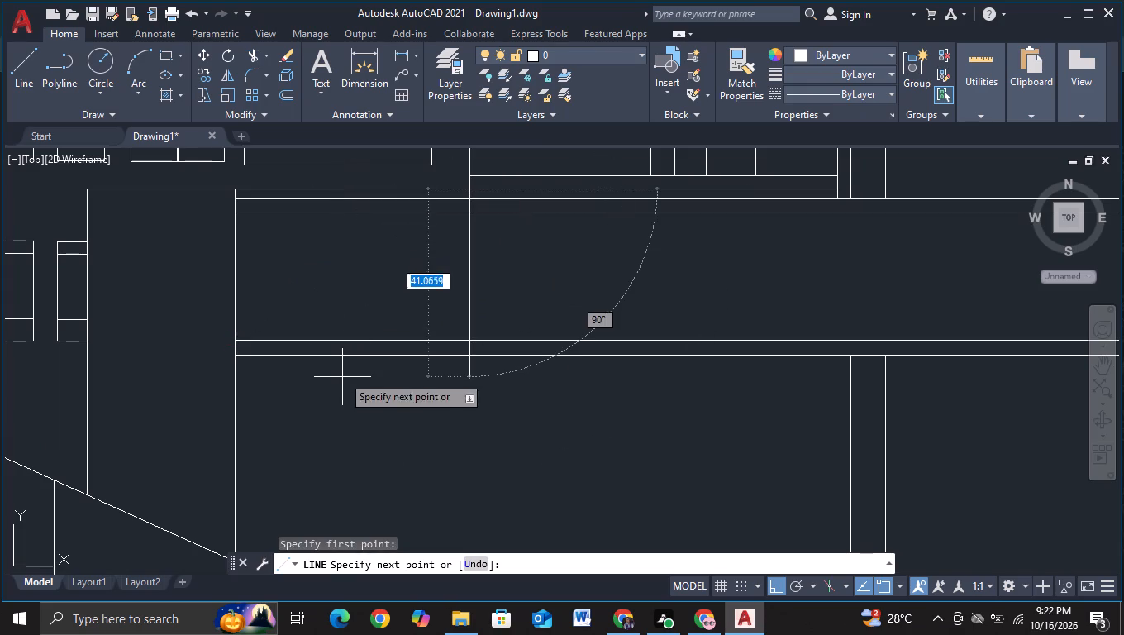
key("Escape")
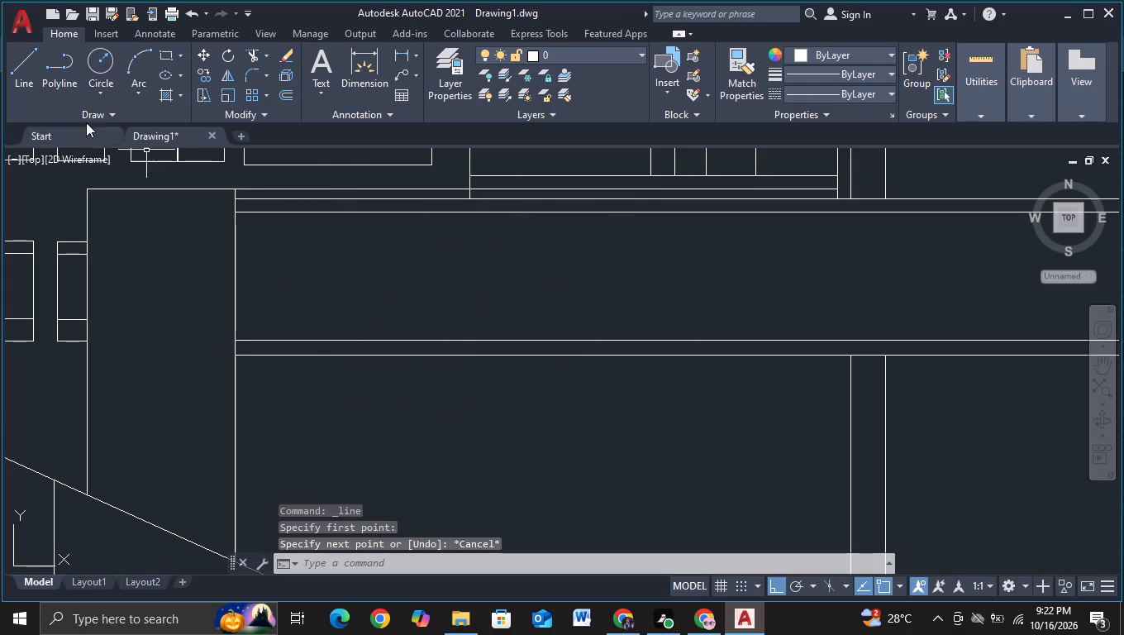
Draw a vertical line crossing the long horizontal band near its left end, with object snap off.
left_click(31, 61)
scroll(258, 235, "up", 1)
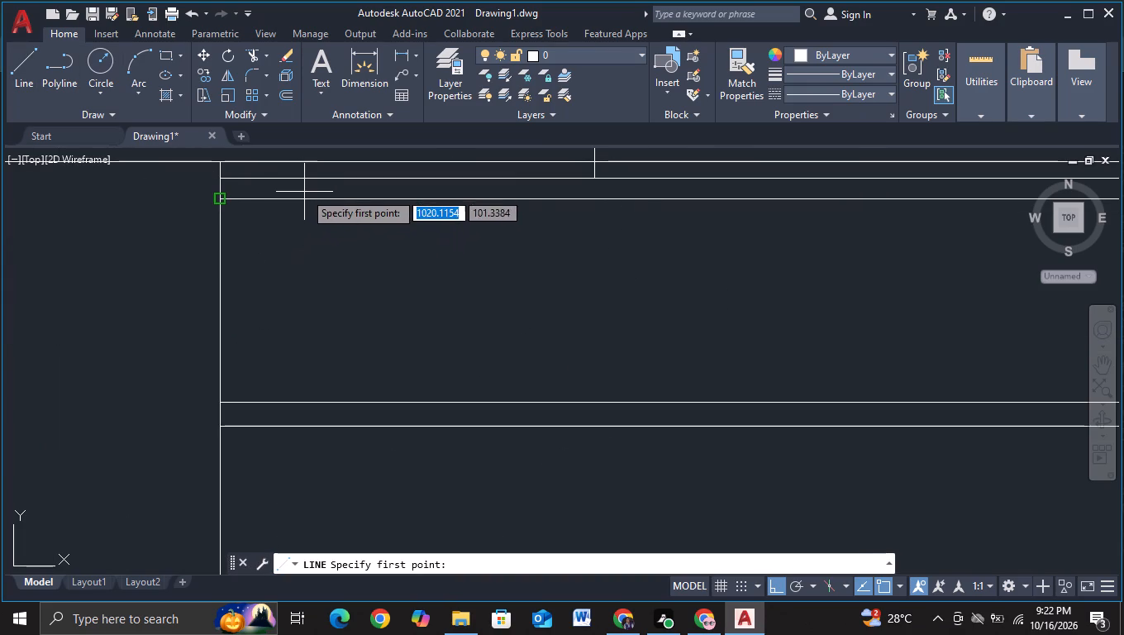
key("F3")
left_click(304, 192)
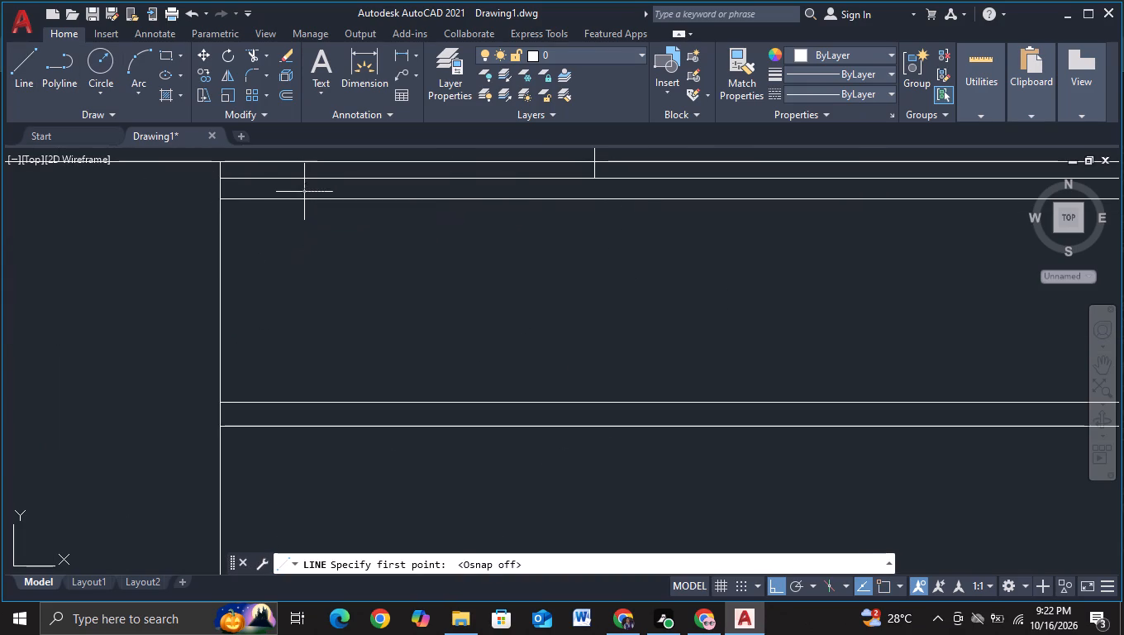
left_click(286, 456)
key("Escape")
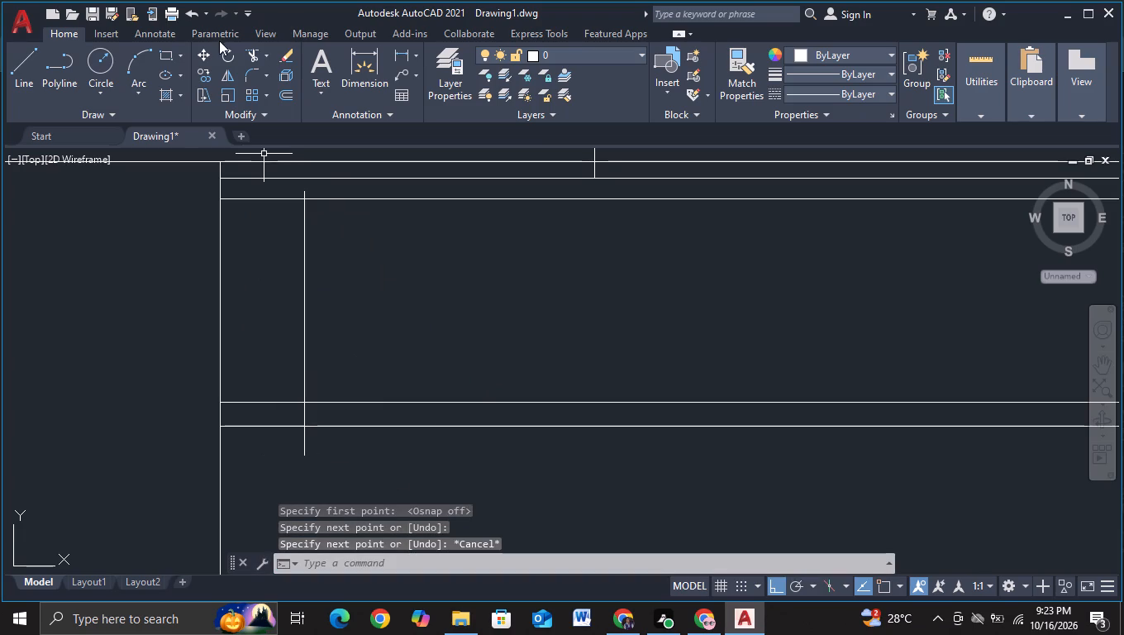
Trim the vertical line's ends so it spans only between the band's inner top and bottom lines.
left_click(251, 55)
left_click(302, 447)
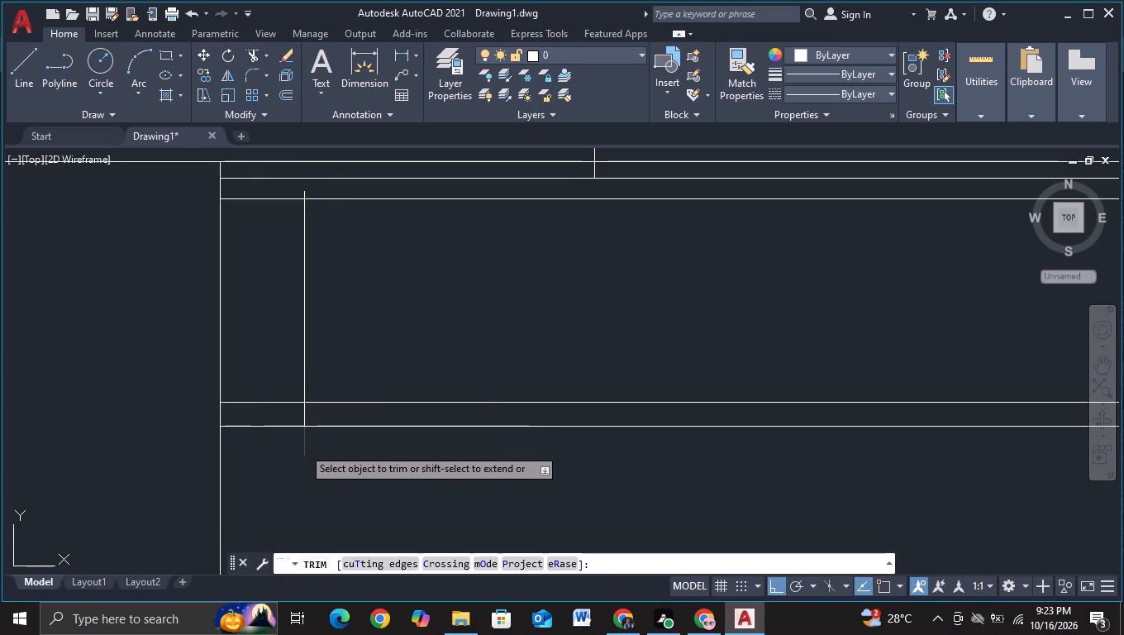
left_click(302, 415)
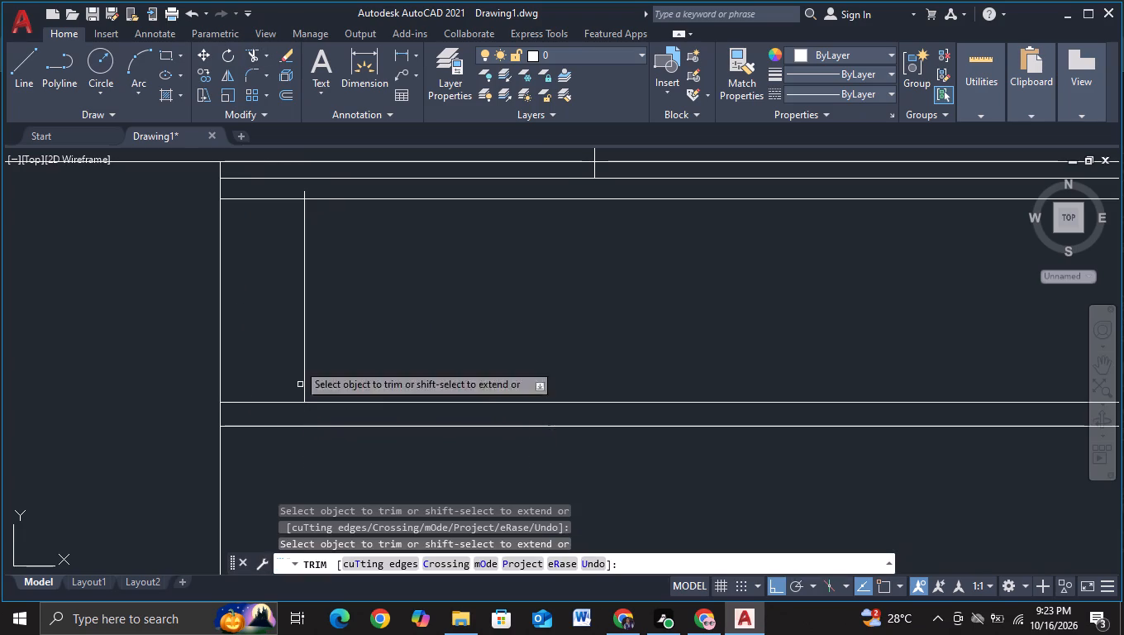
left_click(304, 194)
key("Escape")
Move the vertical divider about 8 units to the right along the band.
left_click(305, 271)
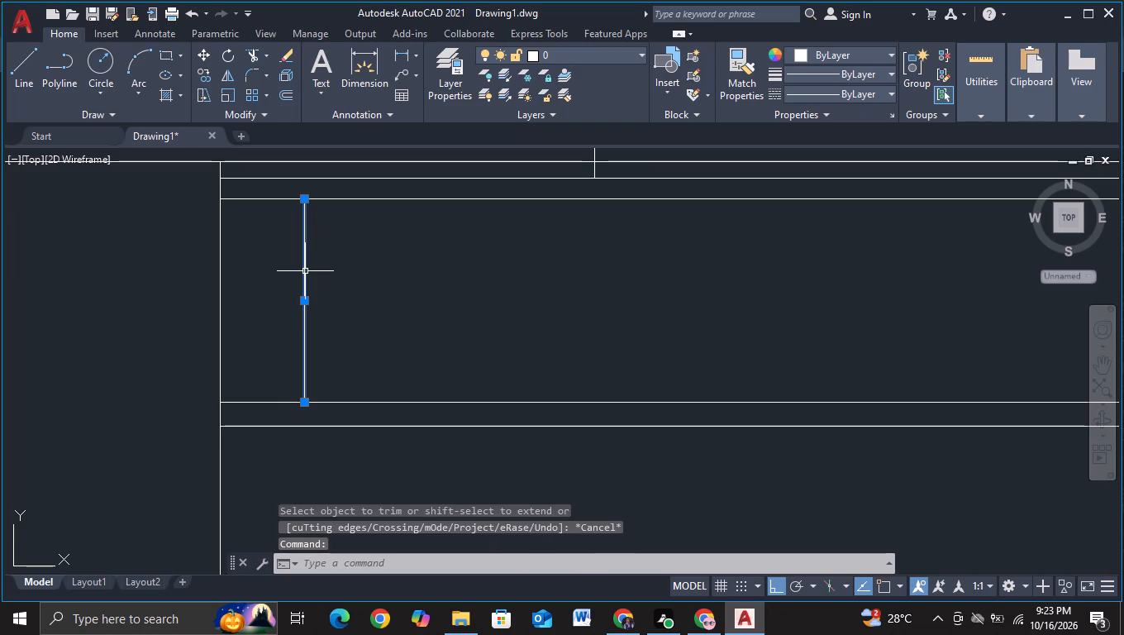
key("m")
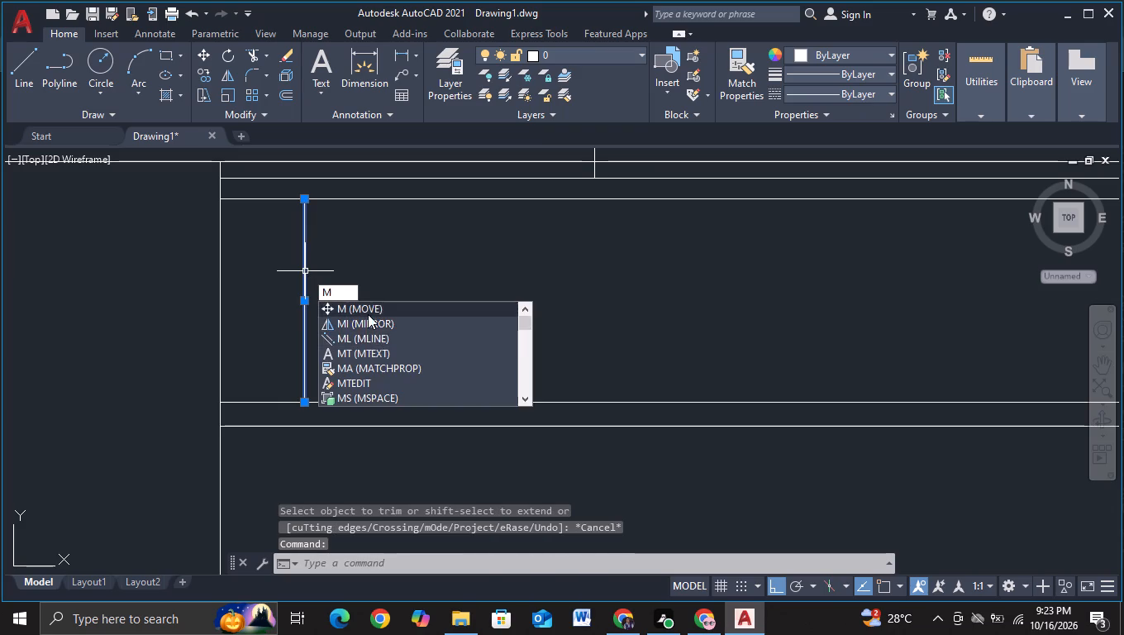
left_click(368, 314)
left_click(305, 296)
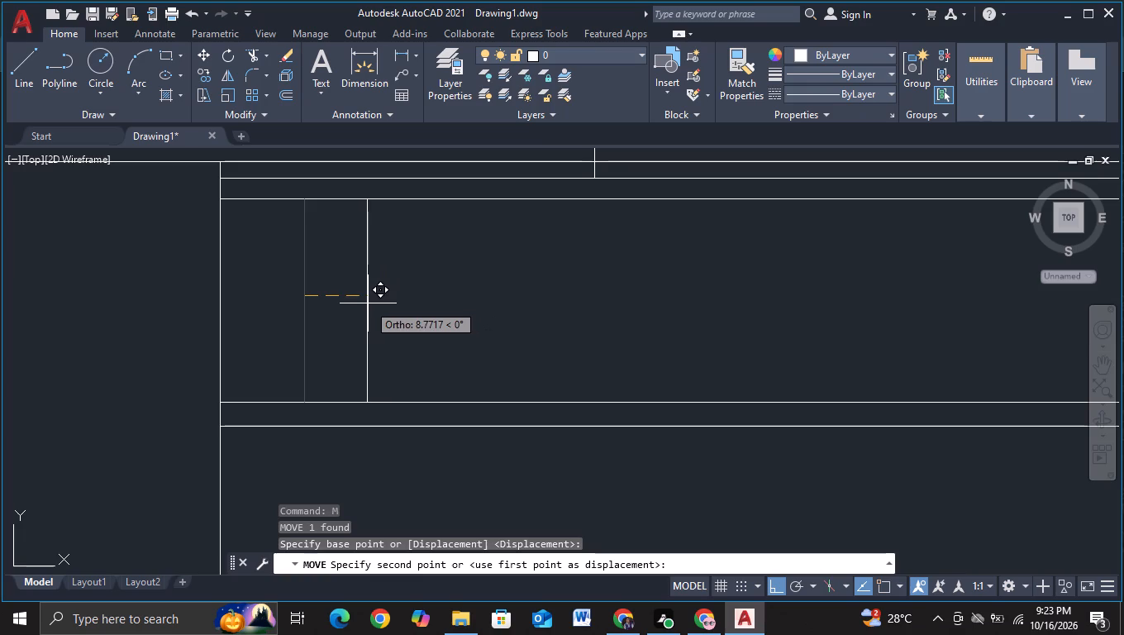
left_click(361, 304)
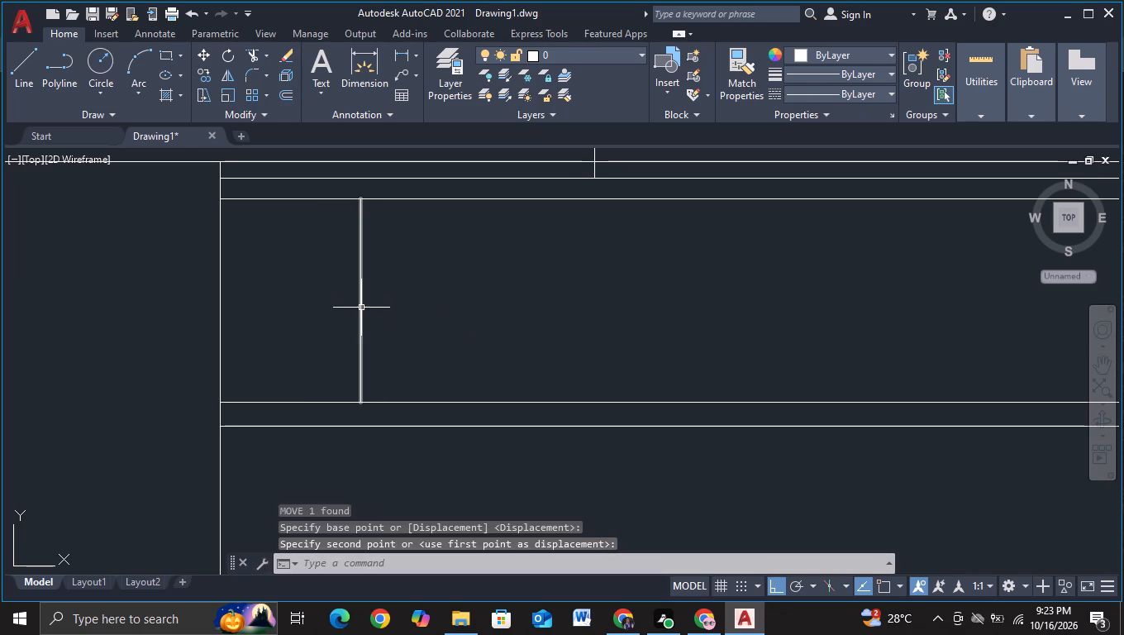
Copy the vertical divider five times to the right along the band, spacing the copies about 17 units apart.
left_click(362, 308)
key("c")
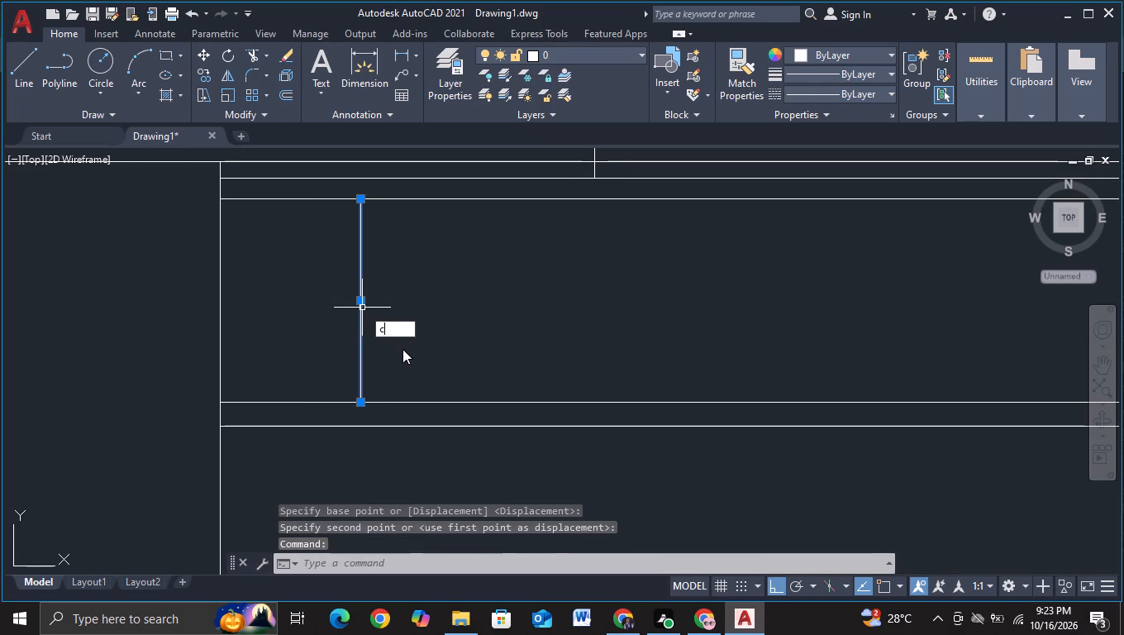
left_click(405, 357)
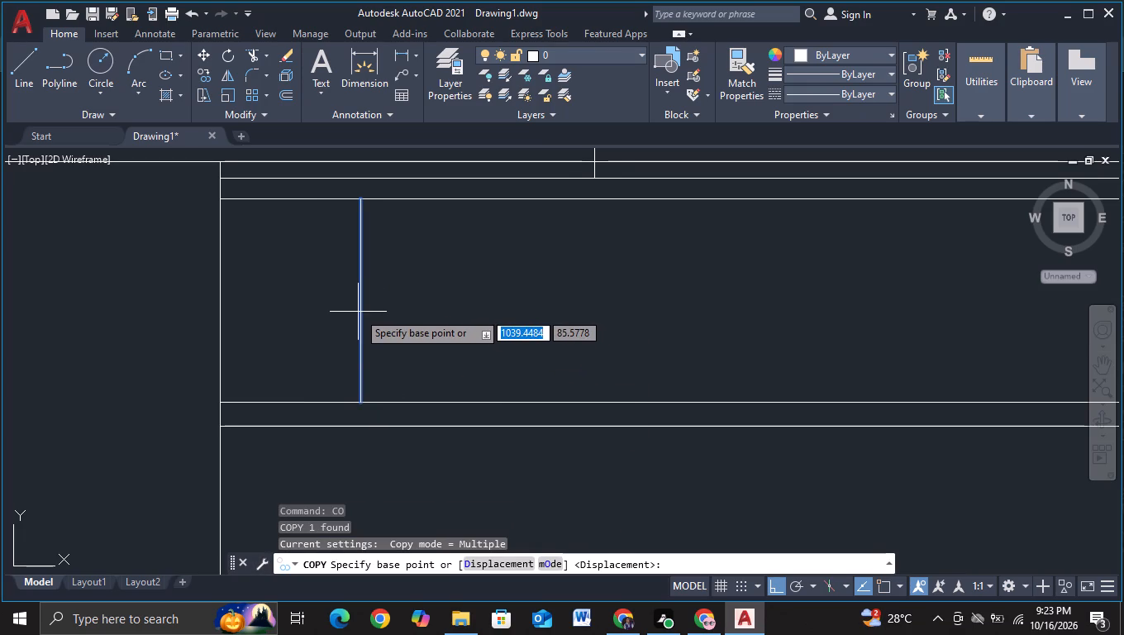
left_click(359, 311)
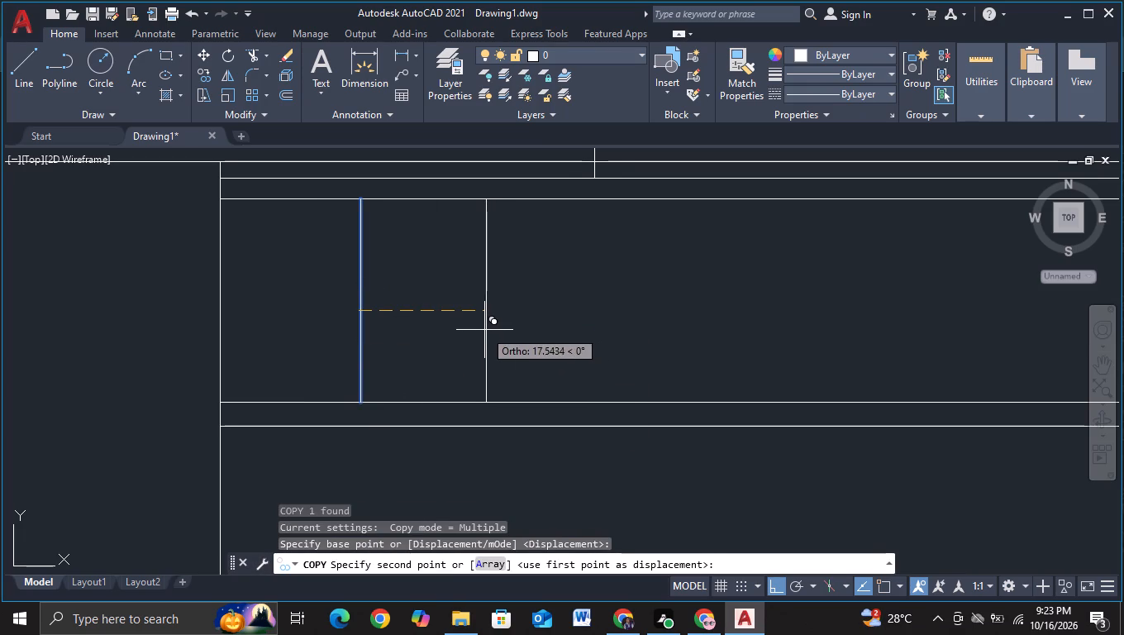
left_click(484, 330)
left_click(601, 329)
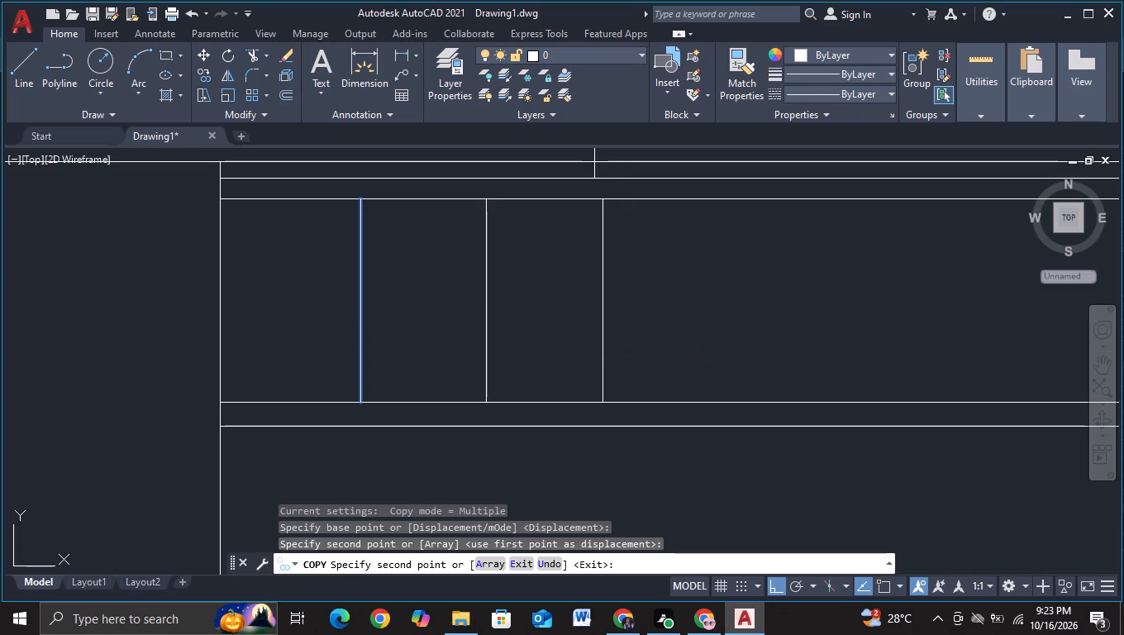
middle_click_drag(803, 332, 475, 343)
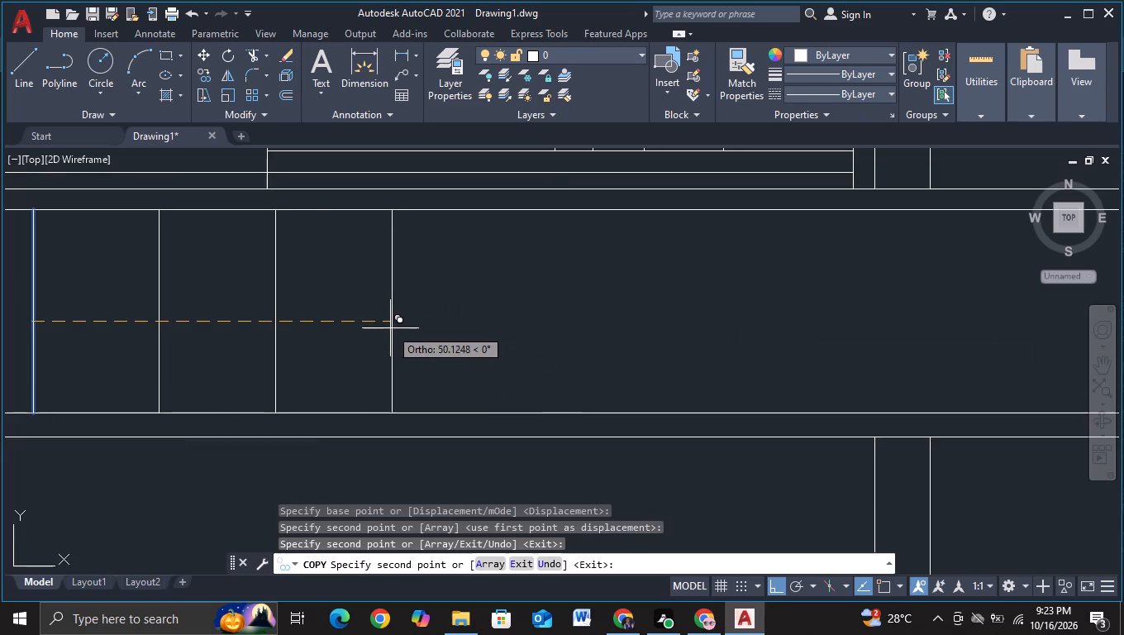
left_click(396, 328)
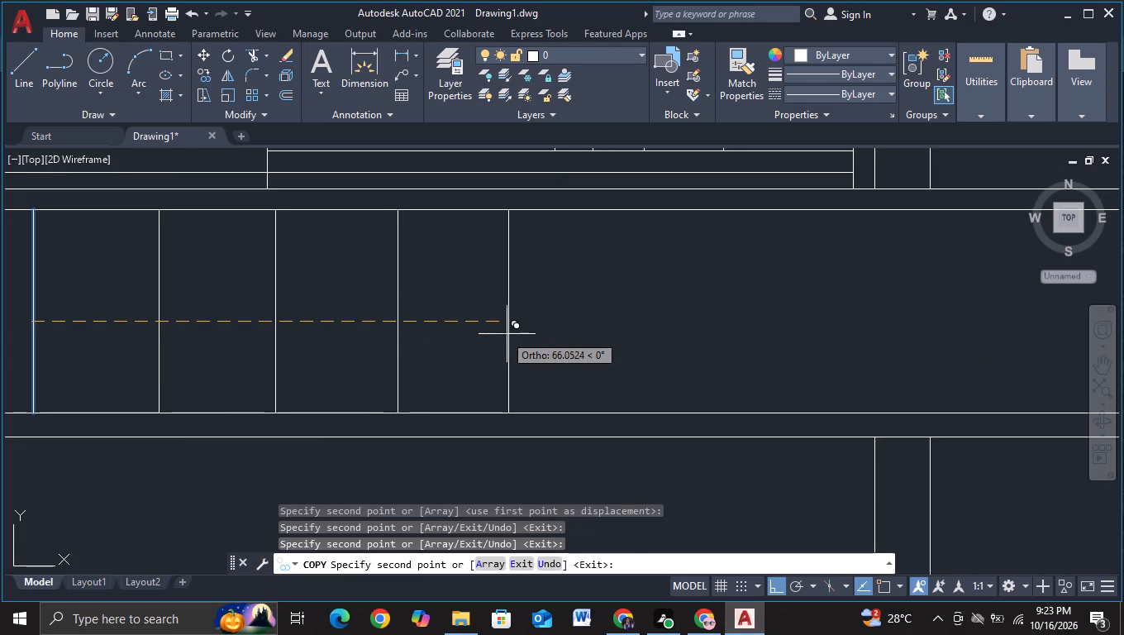
left_click(521, 336)
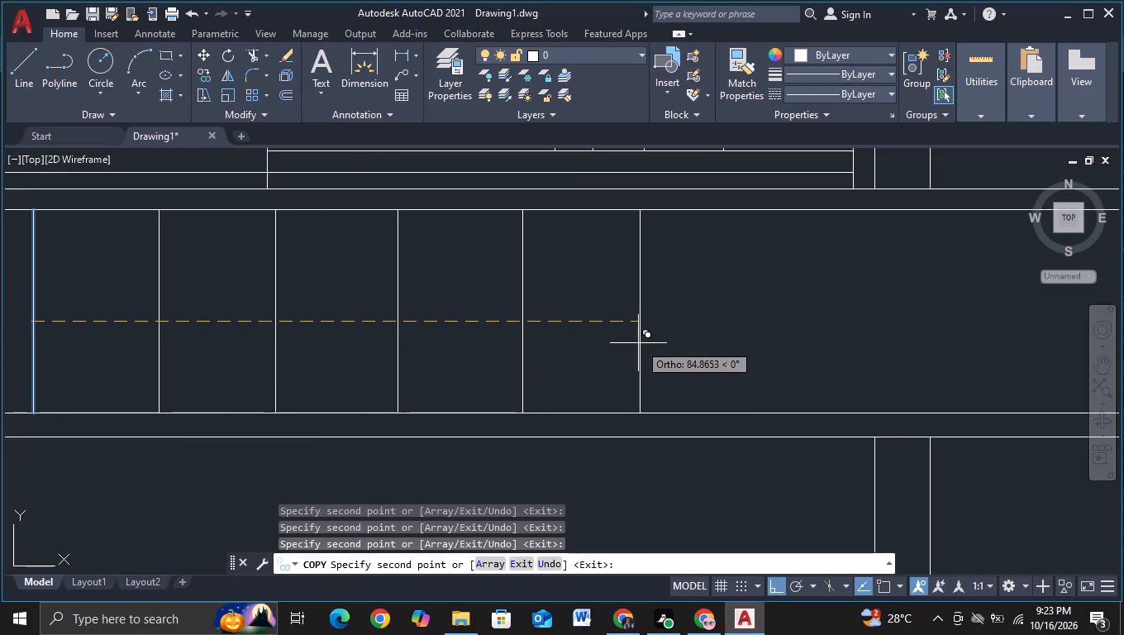
left_click(641, 343)
Place seven more divider copies about 17 units apart, continuing to the band's right end.
middle_click_drag(741, 341, 415, 330)
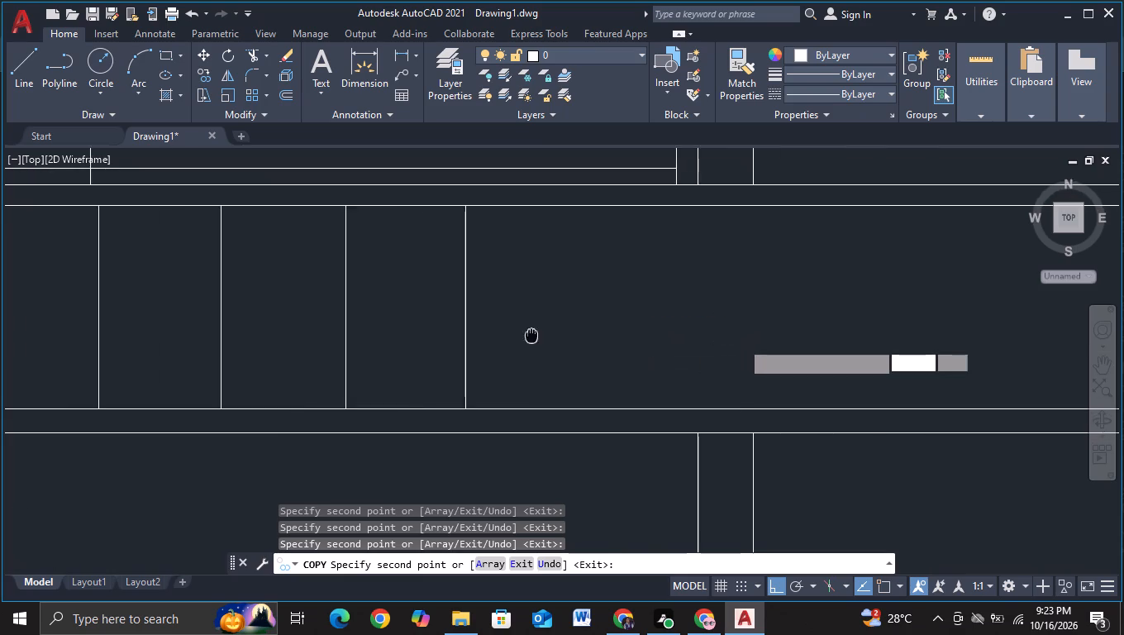
middle_click_drag(415, 330, 412, 330)
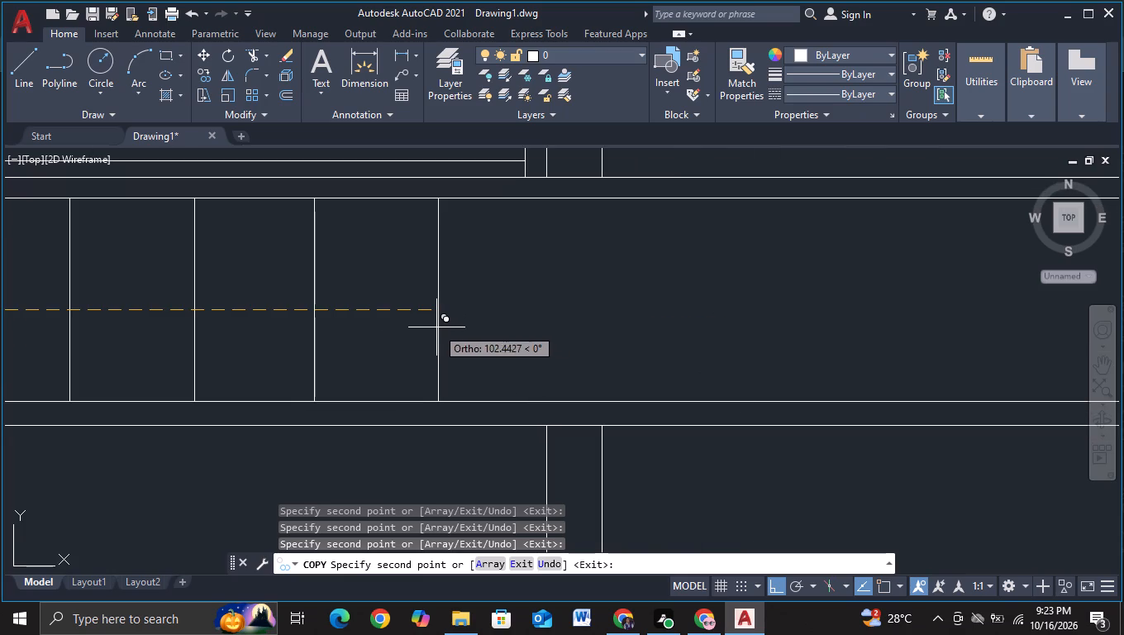
left_click(436, 327)
left_click(546, 337)
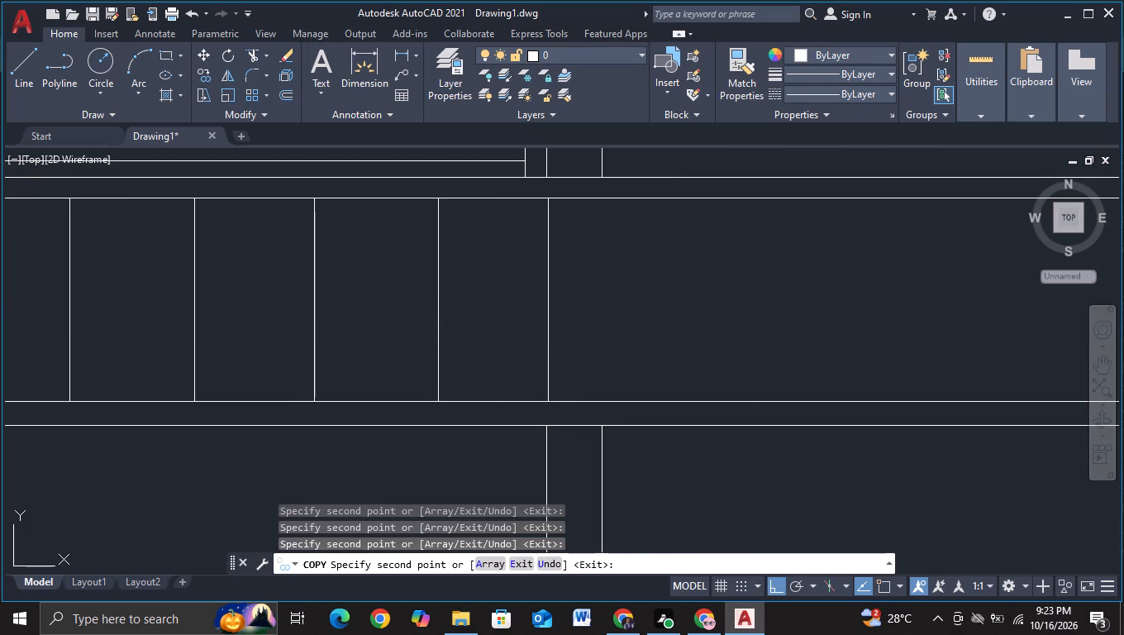
middle_click_drag(695, 345, 397, 339)
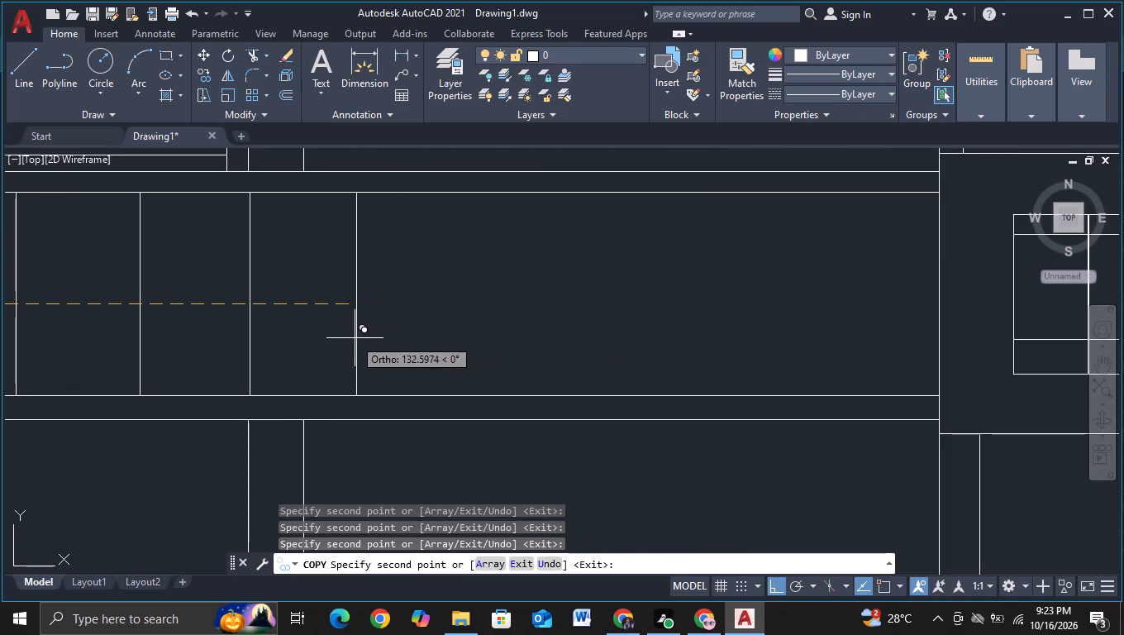
left_click(375, 337)
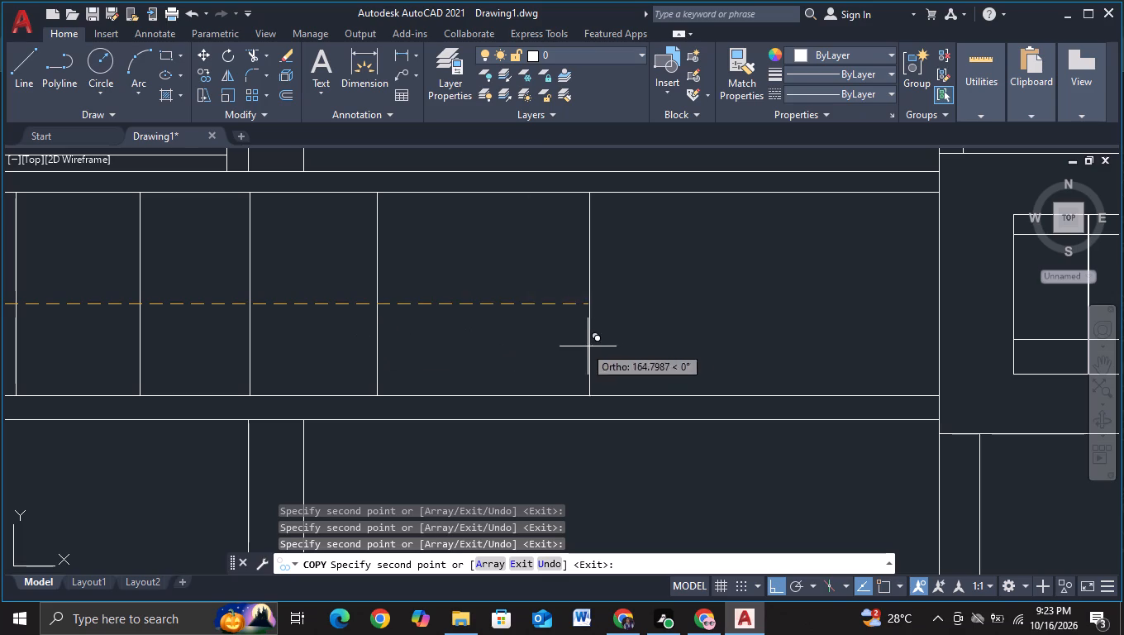
left_click(495, 350)
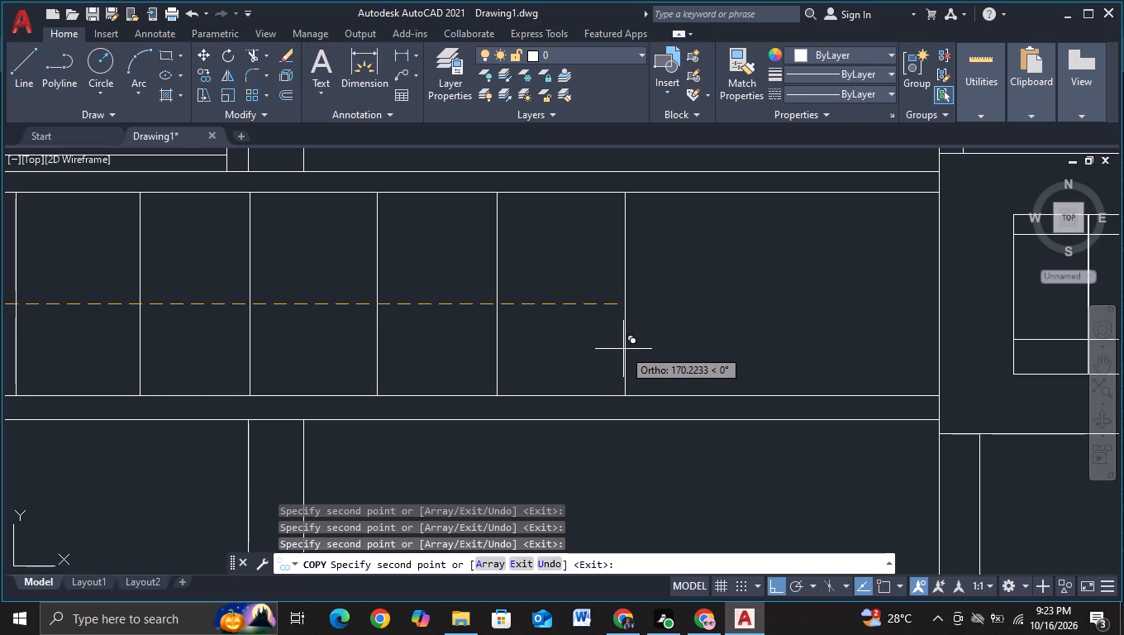
left_click(612, 350)
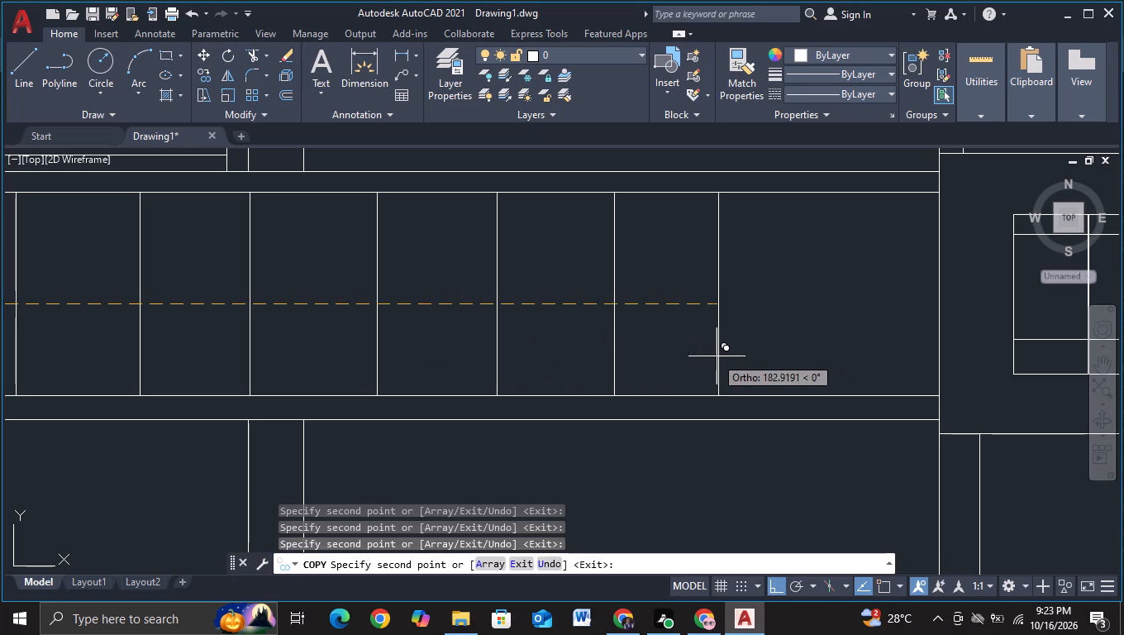
left_click(750, 356)
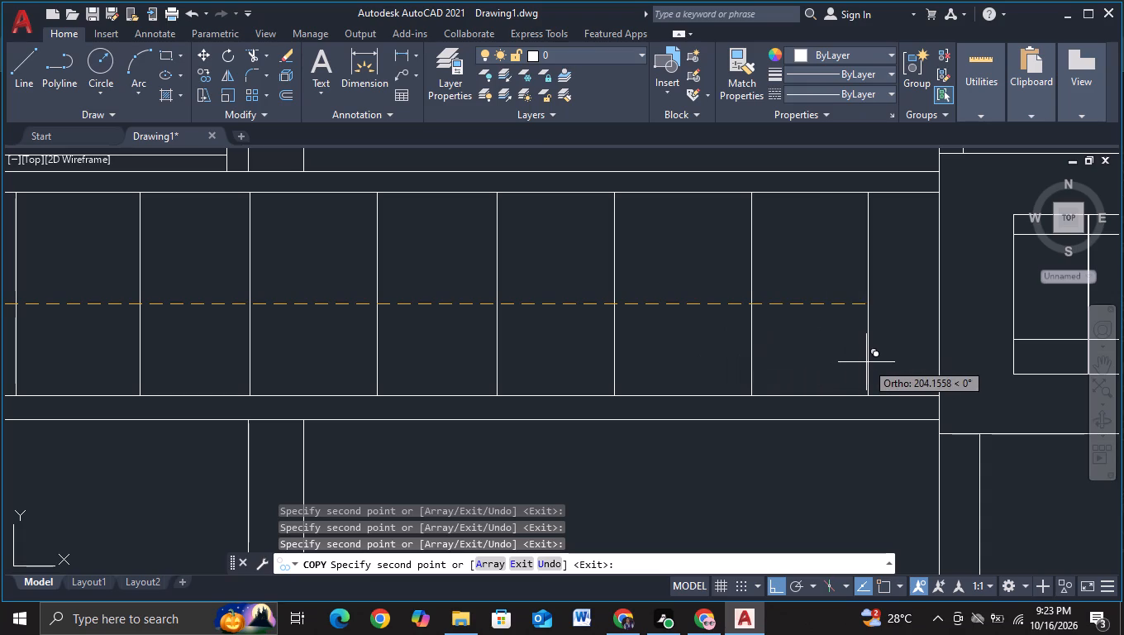
left_click(866, 362)
key("Escape")
scroll(866, 362, "down", 2)
middle_click_drag(812, 427, 857, 388)
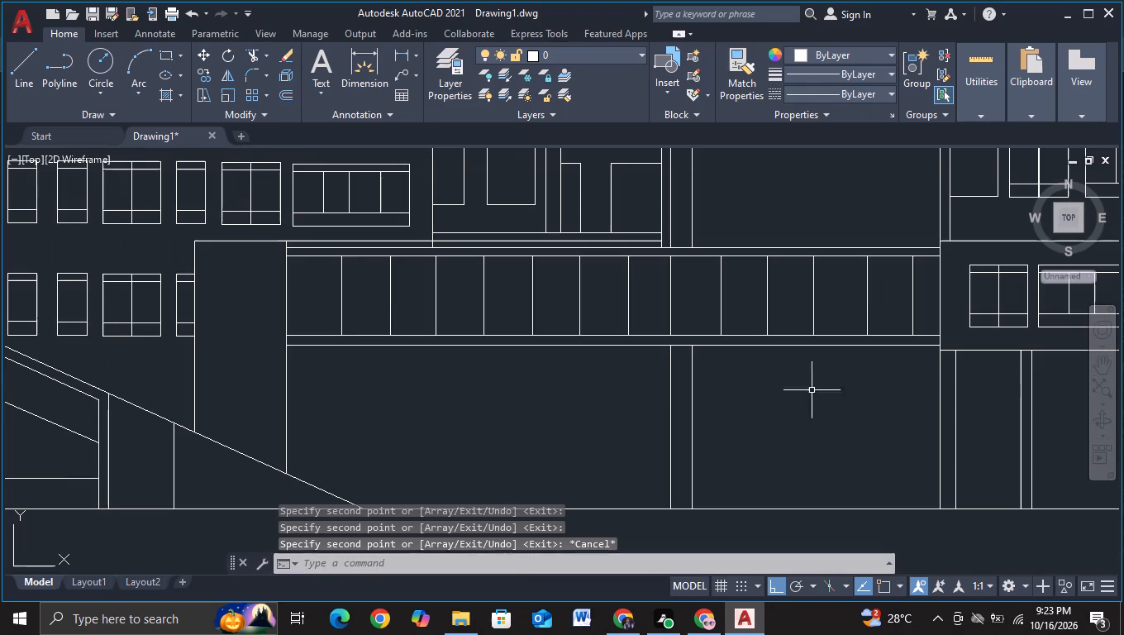
With object snap on, draw diagonal lines from upper-left to lower-right corner in the band's first three panels.
left_click(34, 93)
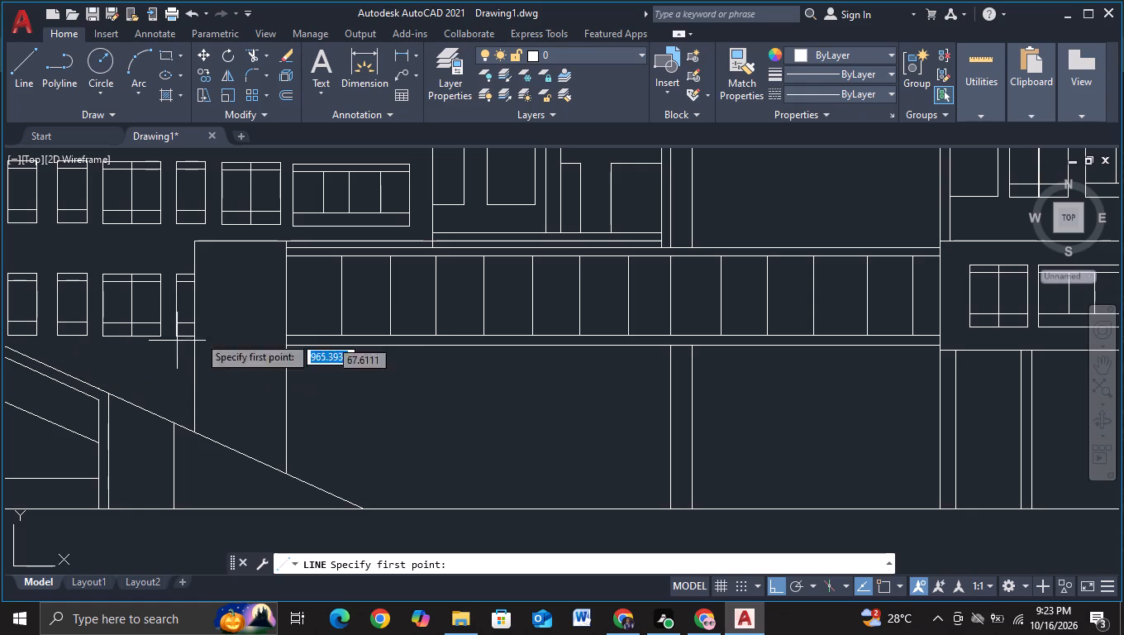
key("F3")
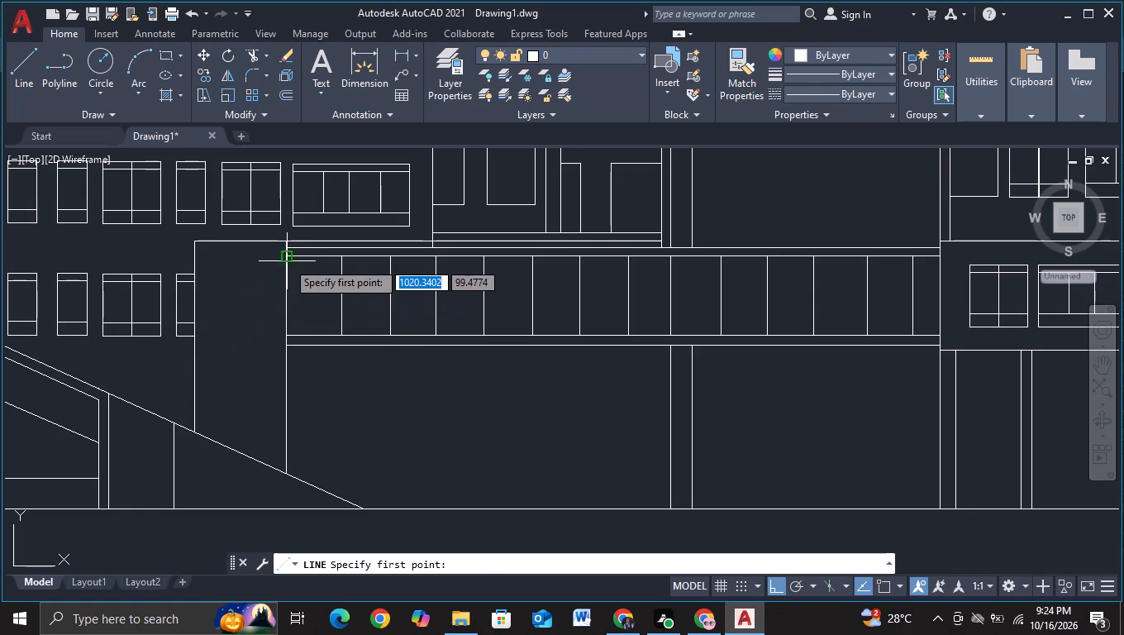
left_click(287, 261)
left_click(340, 331)
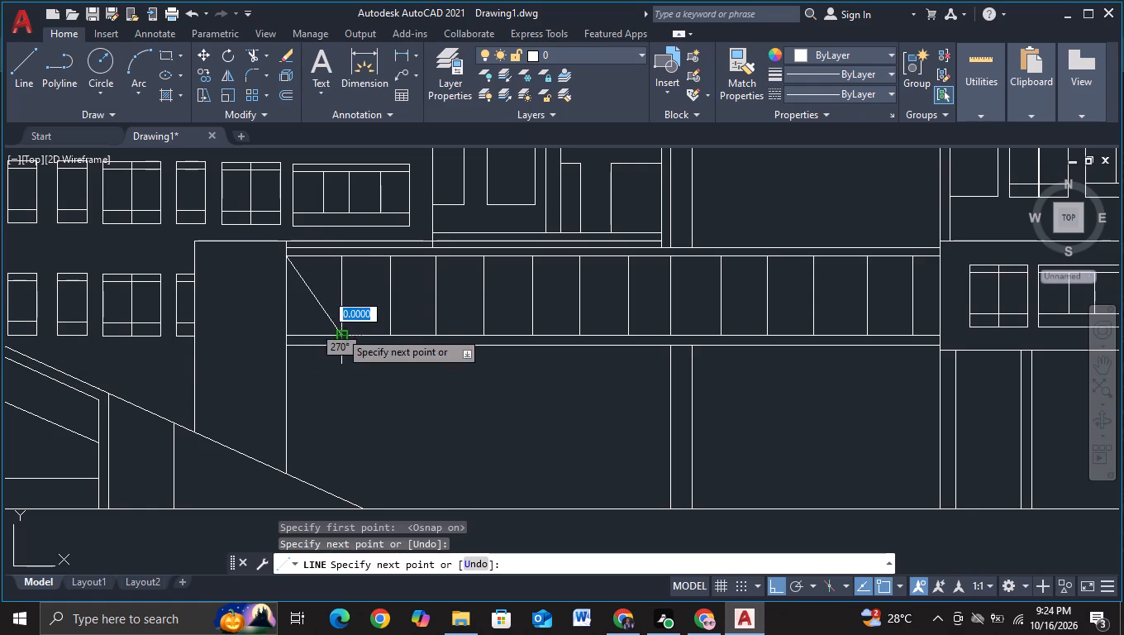
key("Escape")
left_click(16, 73)
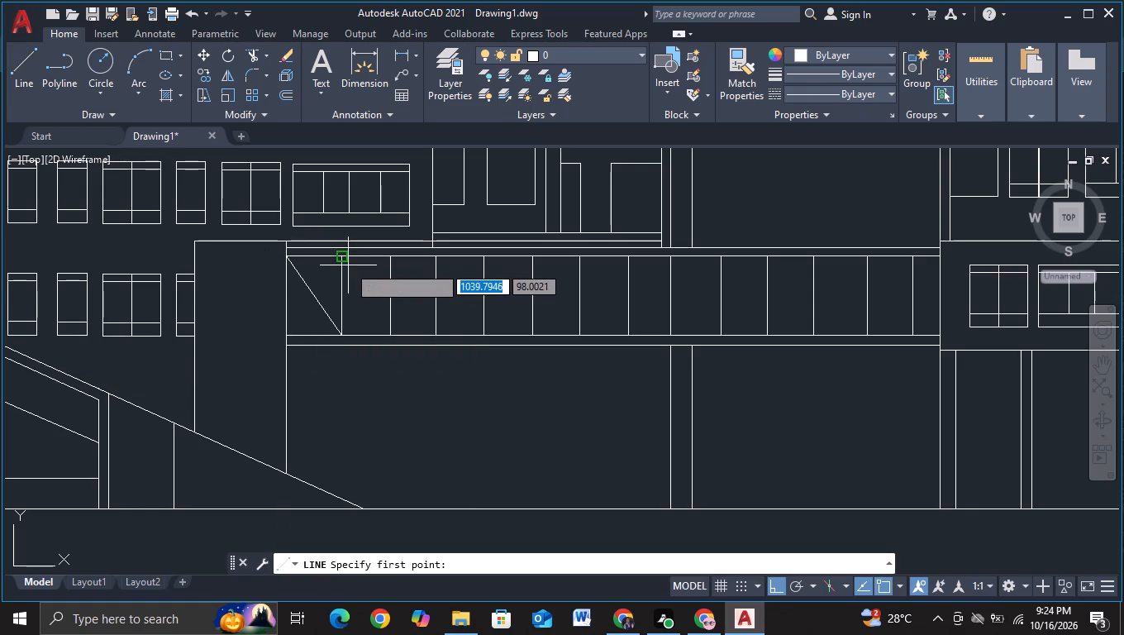
left_click(337, 260)
left_click(390, 337)
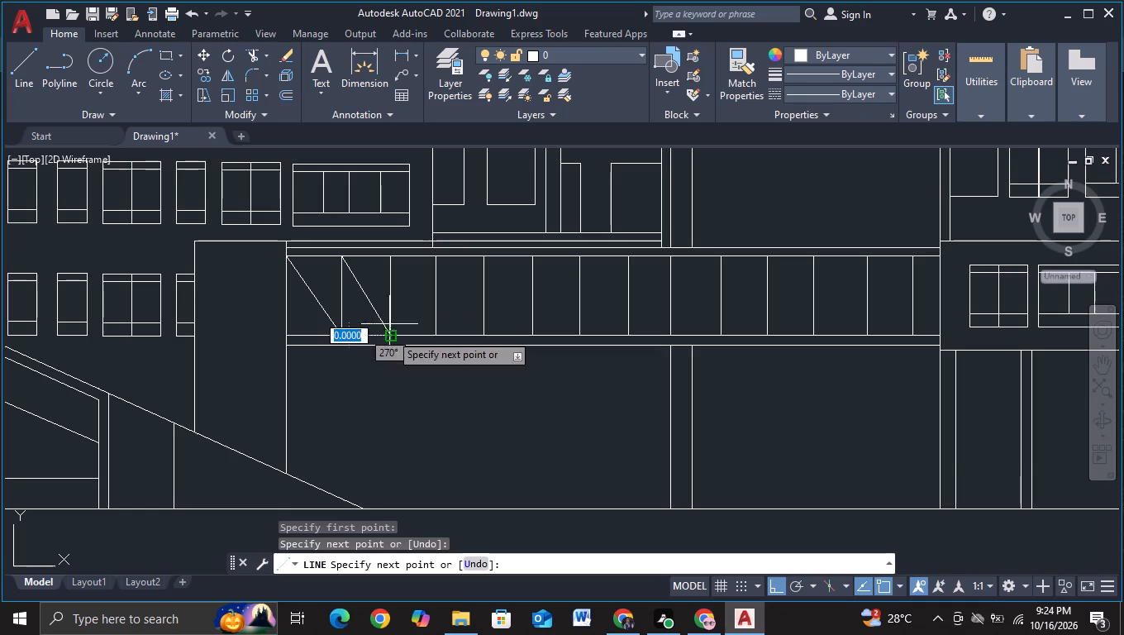
key("Escape")
left_click(19, 93)
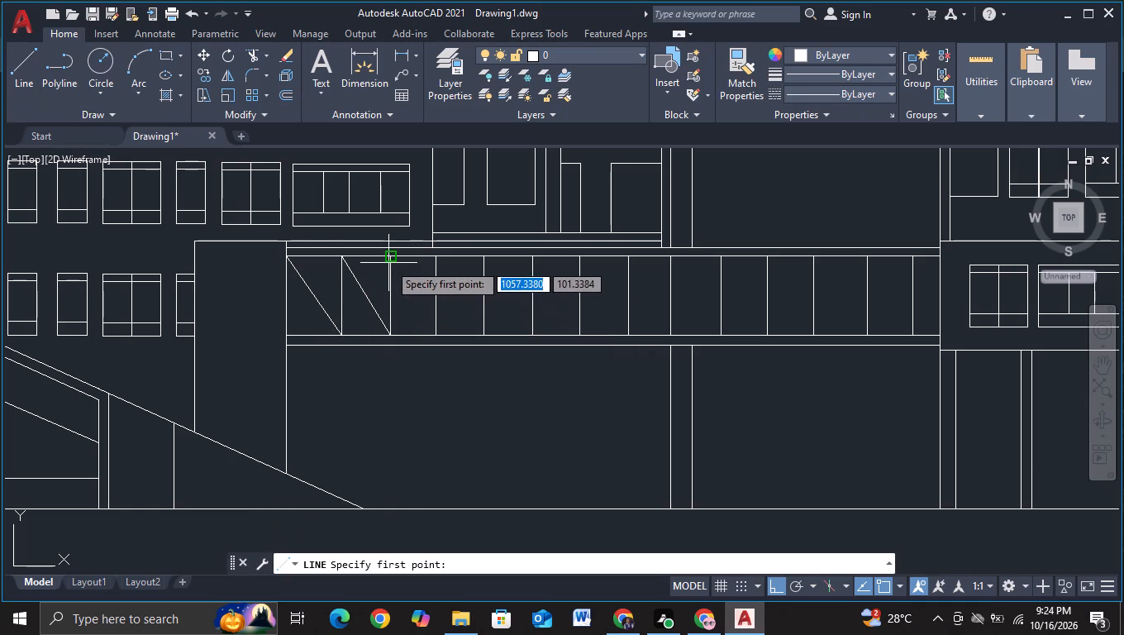
left_click(388, 263)
left_click(439, 341)
key("Escape")
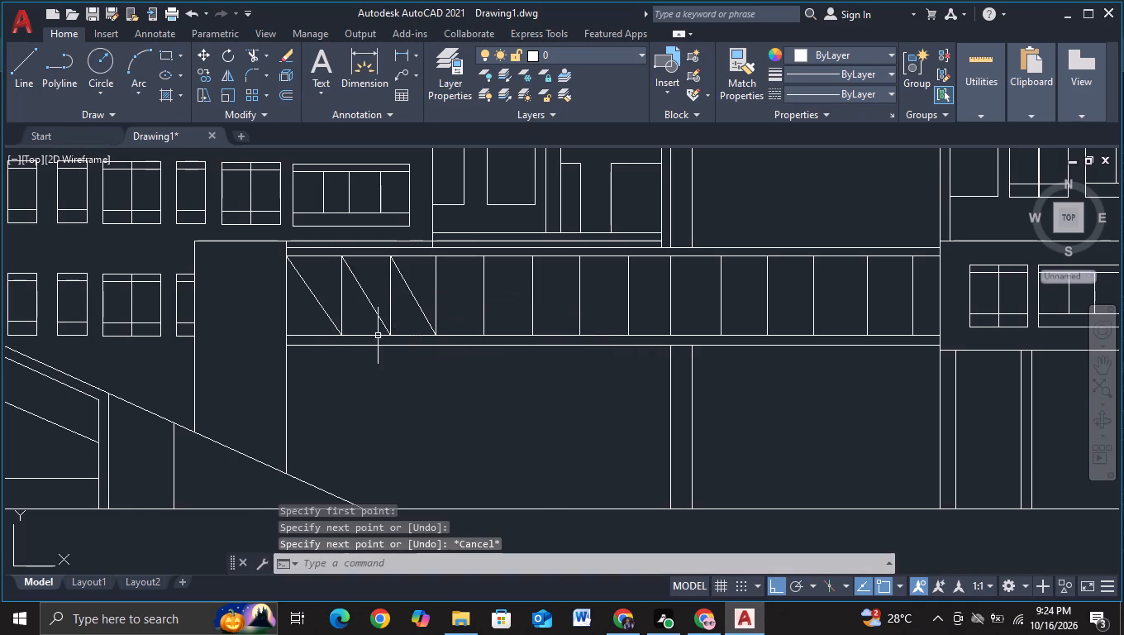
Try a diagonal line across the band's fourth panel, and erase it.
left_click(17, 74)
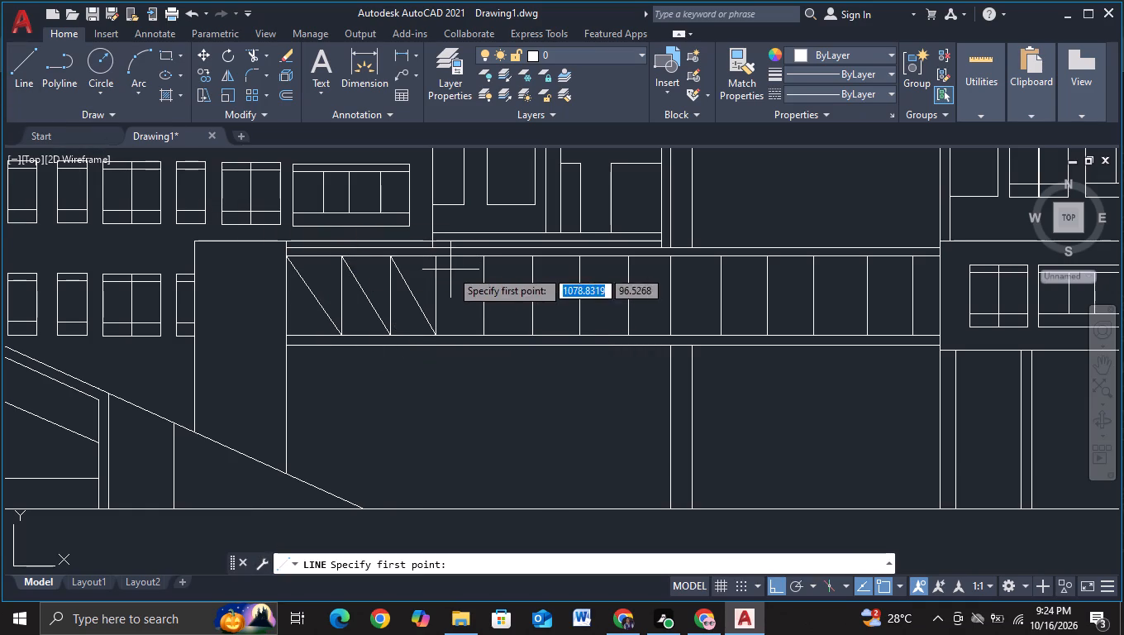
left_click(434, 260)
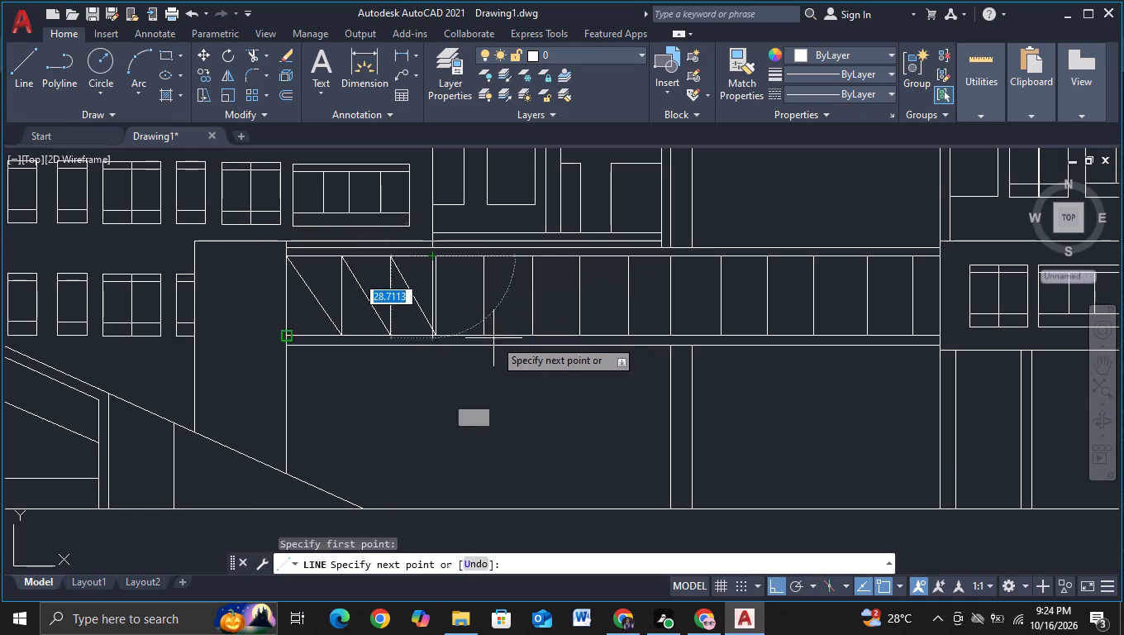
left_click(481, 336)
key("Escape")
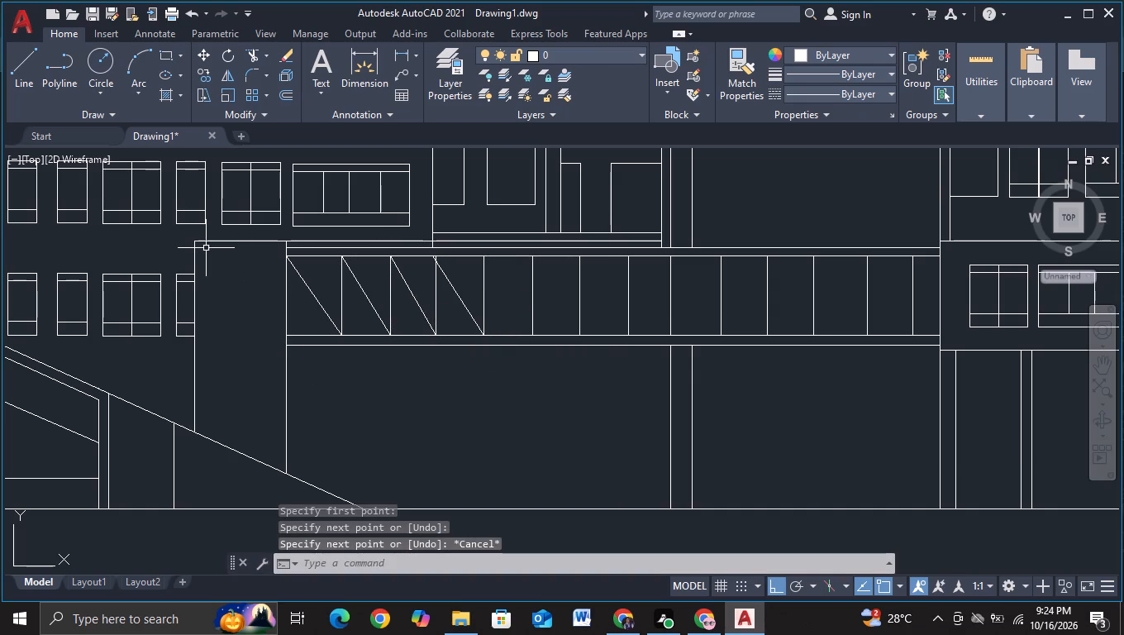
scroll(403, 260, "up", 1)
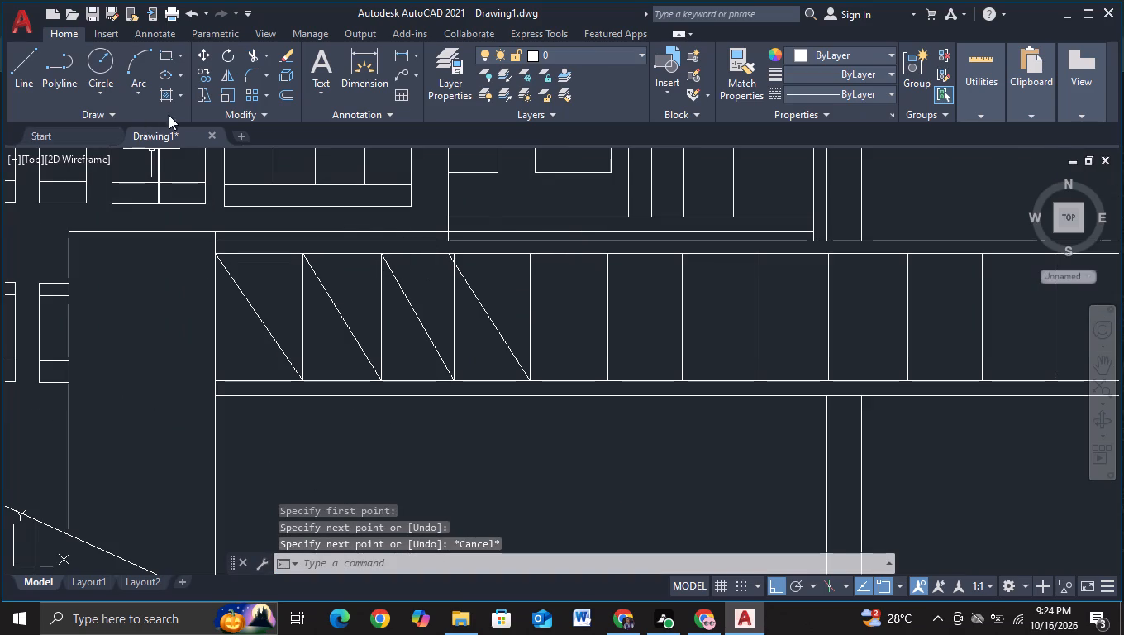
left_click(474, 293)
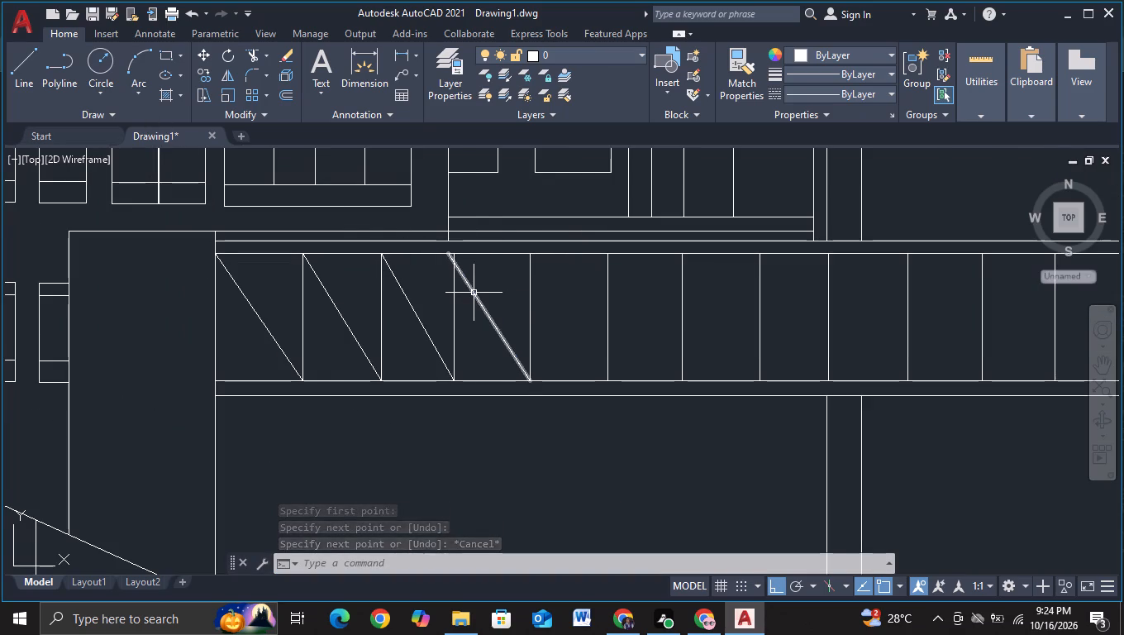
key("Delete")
Draw diagonal lines from upper-left to lower-right corner in the band's fourth, fifth and sixth panels.
left_click(17, 69)
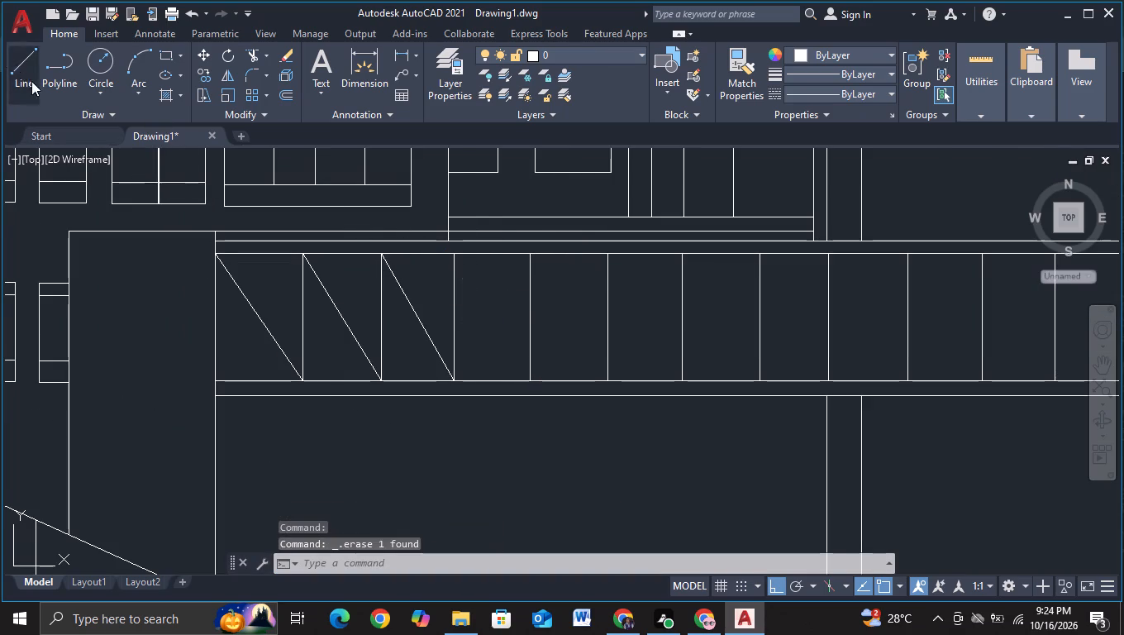
left_click(452, 252)
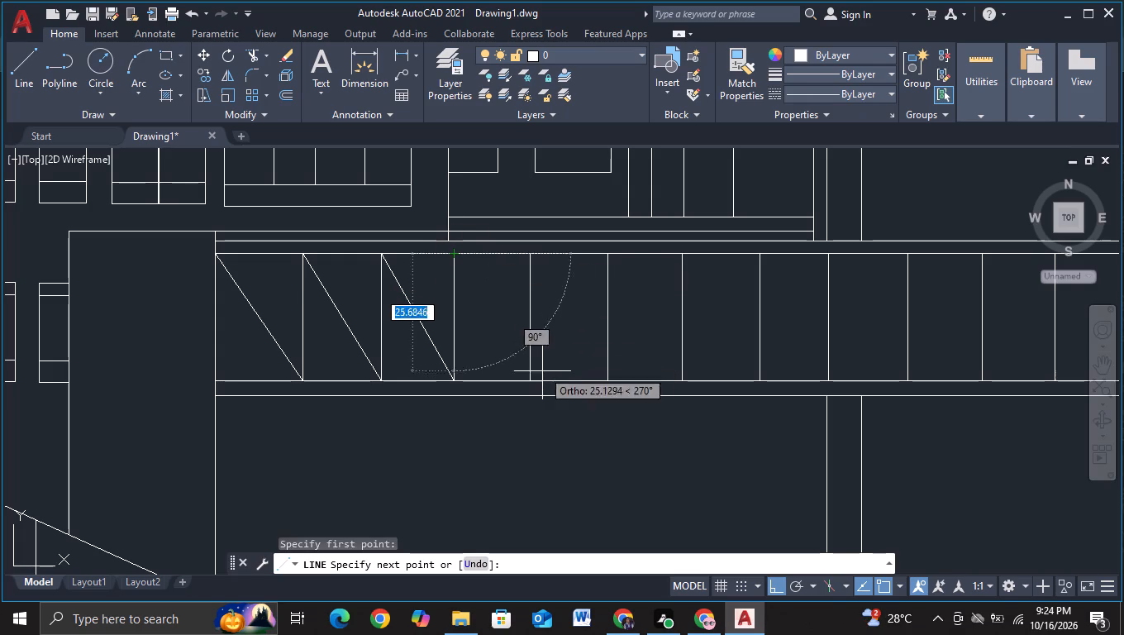
left_click(527, 380)
key("Escape")
left_click(16, 71)
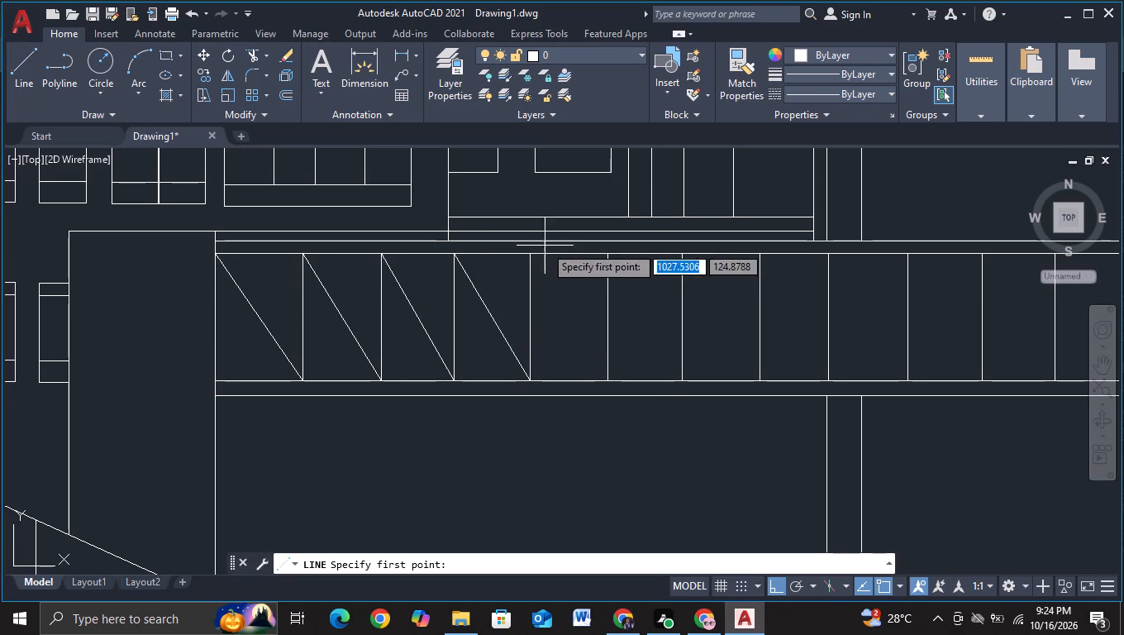
left_click(531, 253)
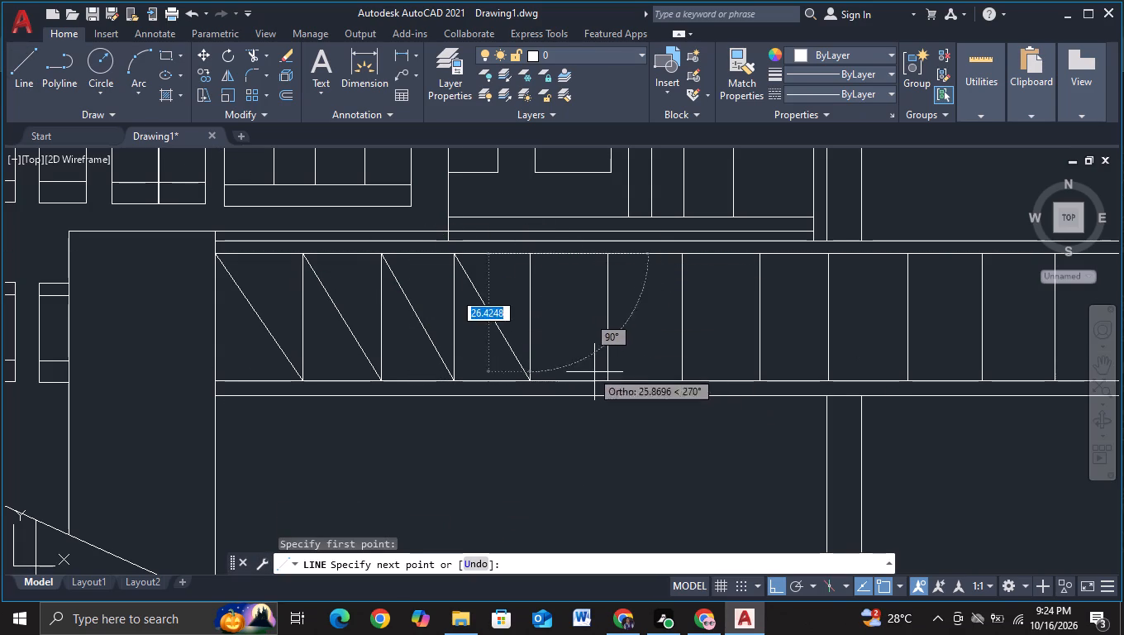
left_click(607, 377)
key("Escape")
left_click(21, 97)
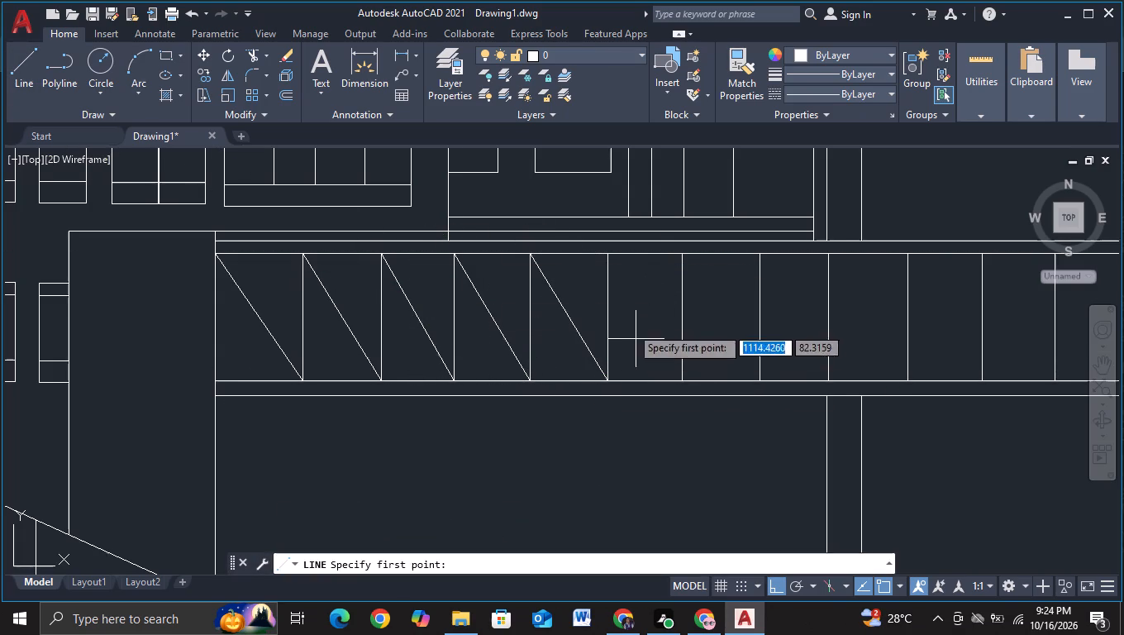
left_click(608, 255)
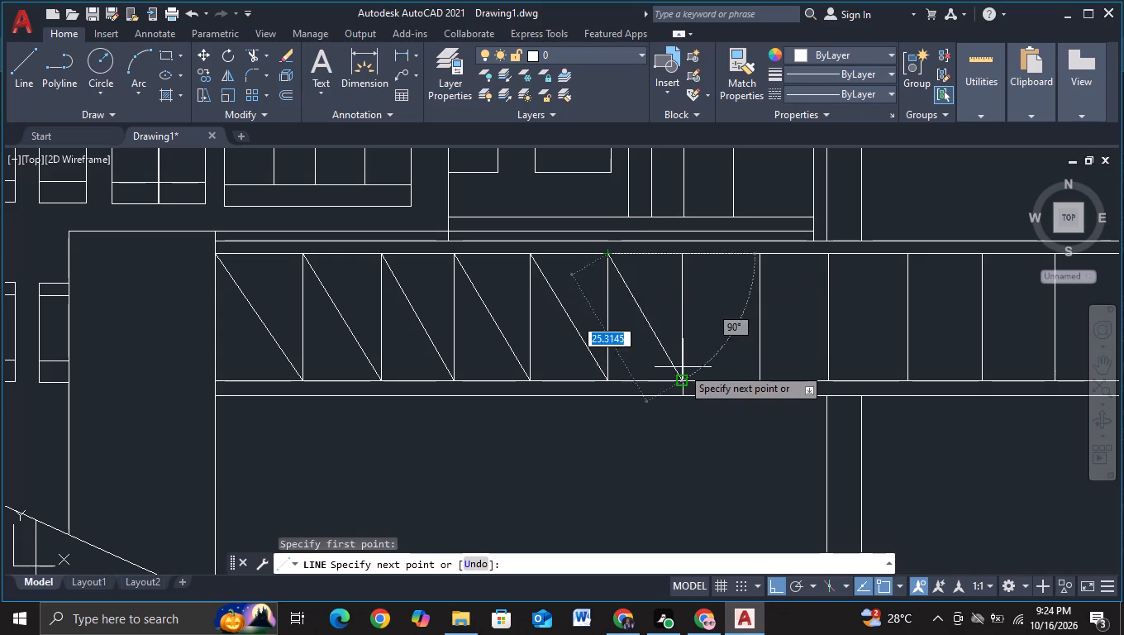
left_click(684, 367)
middle_click_drag(700, 356, 234, 309)
key("Escape")
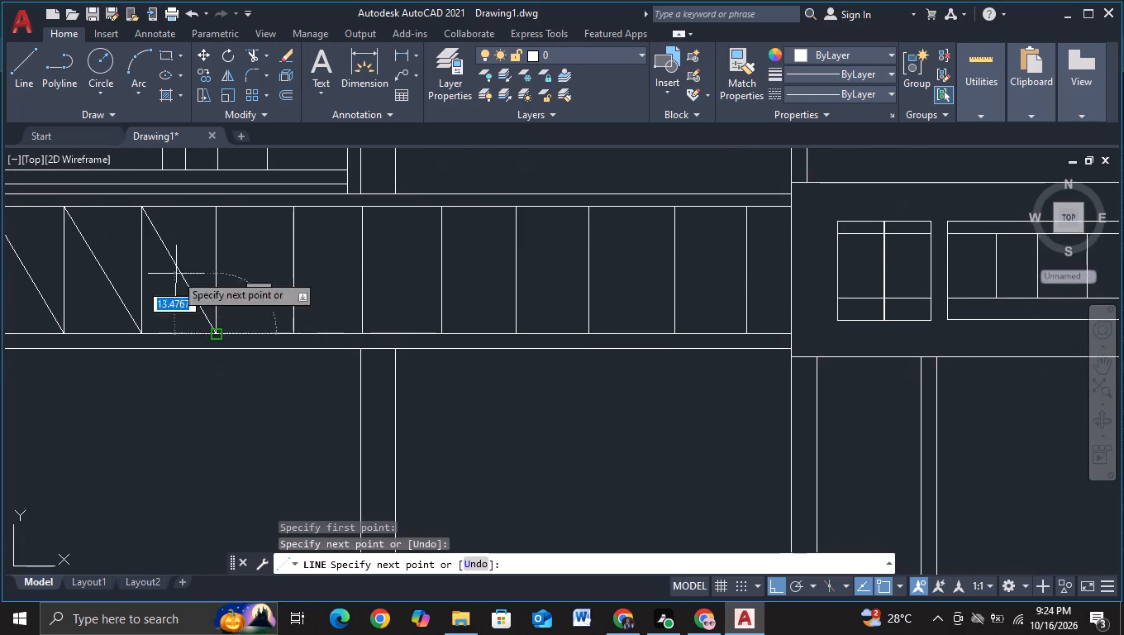
Draw the same upper-left to lower-right diagonals in the band's seventh and eighth panels.
left_click(23, 76)
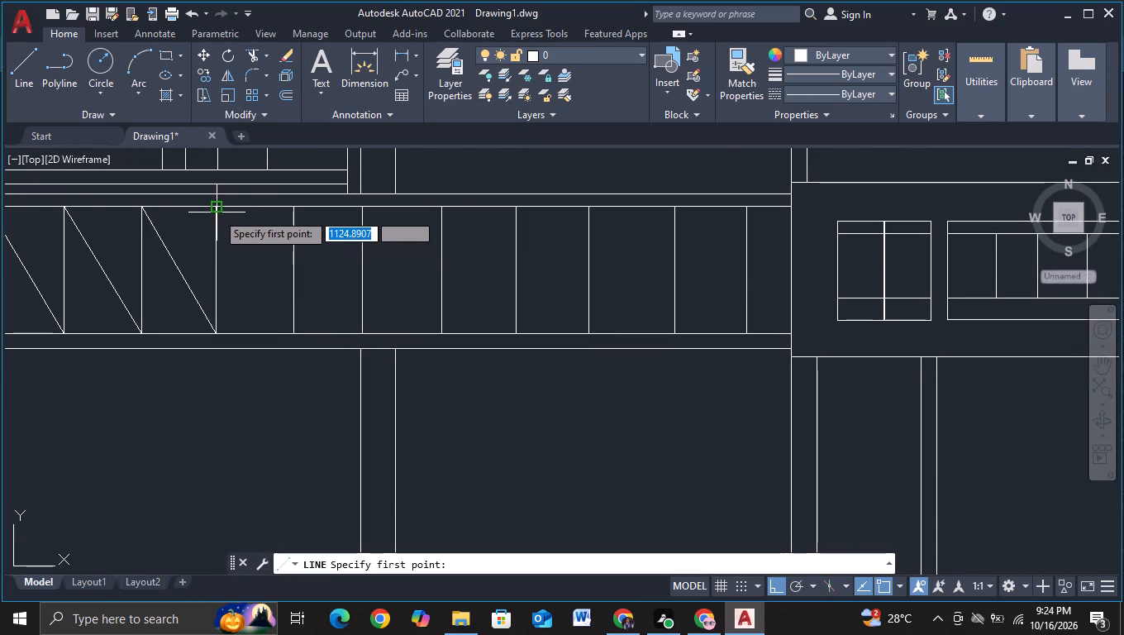
left_click(217, 212)
left_click(297, 331)
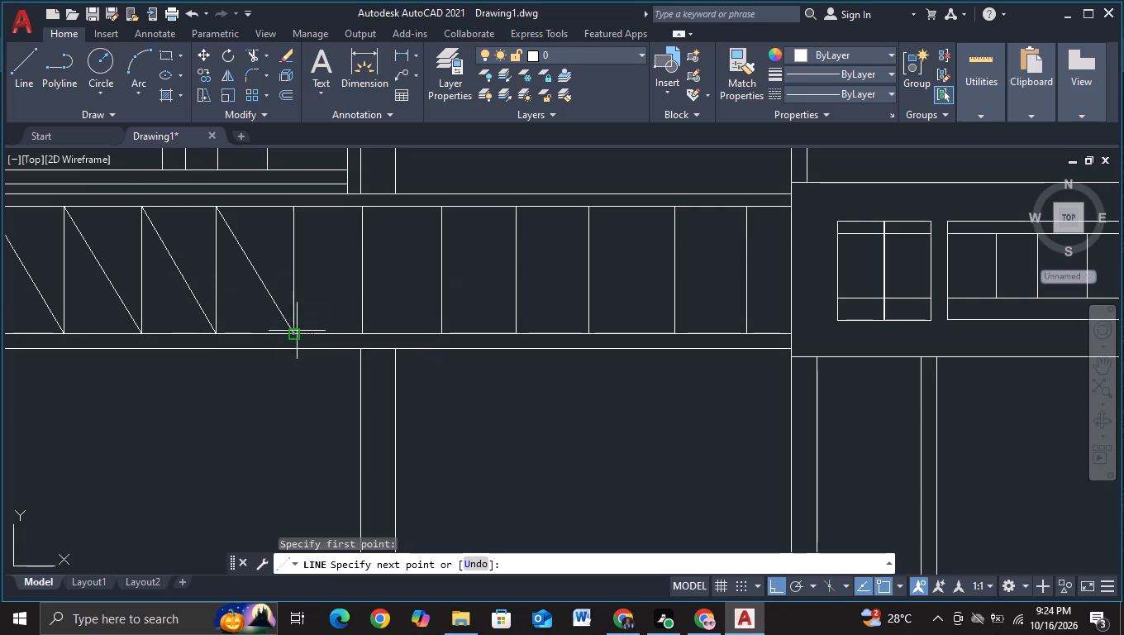
key("Escape")
left_click(25, 69)
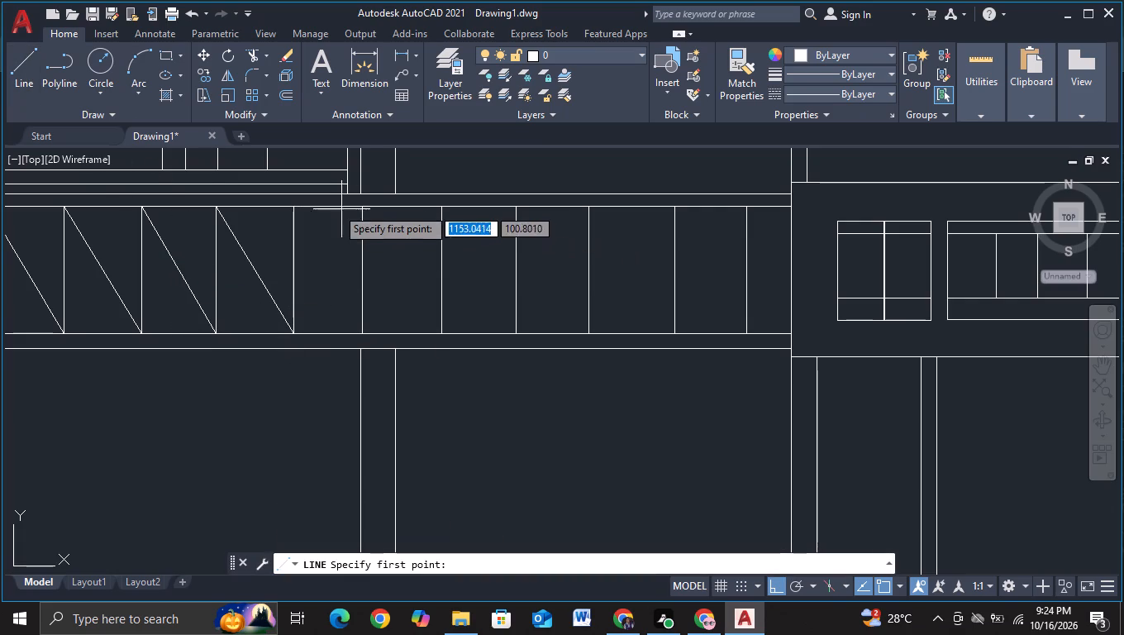
left_click(295, 209)
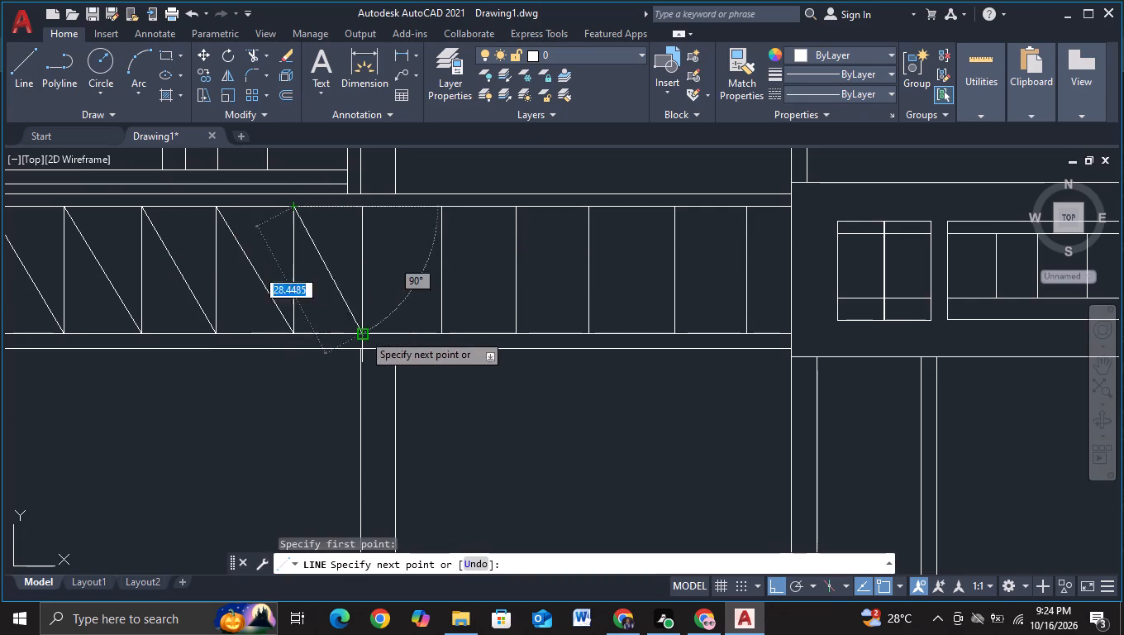
left_click(363, 333)
key("Escape")
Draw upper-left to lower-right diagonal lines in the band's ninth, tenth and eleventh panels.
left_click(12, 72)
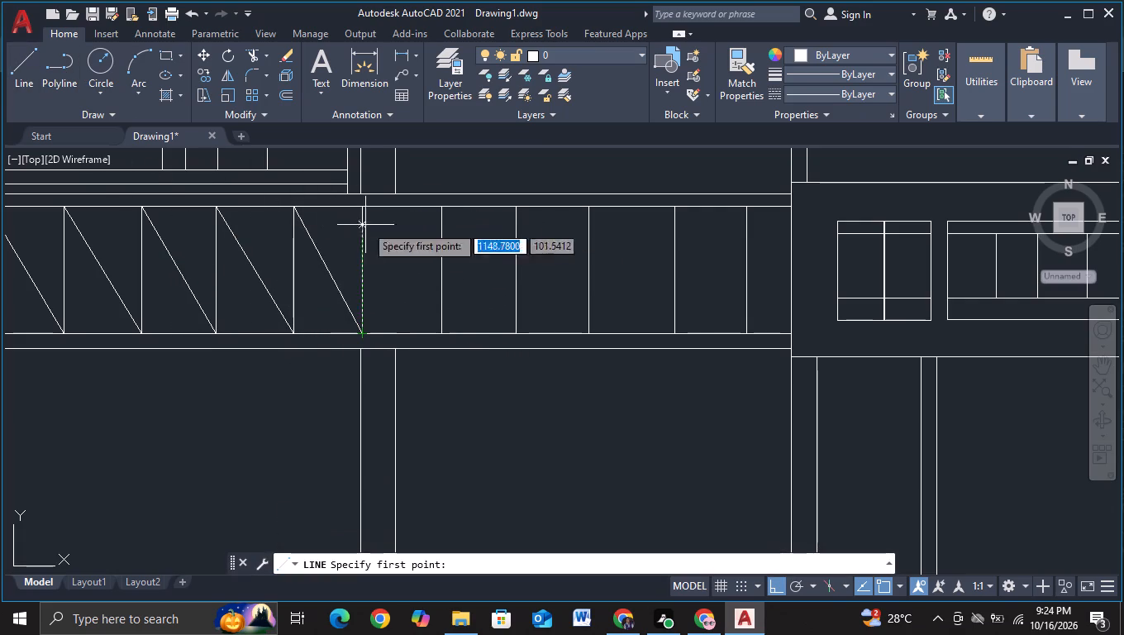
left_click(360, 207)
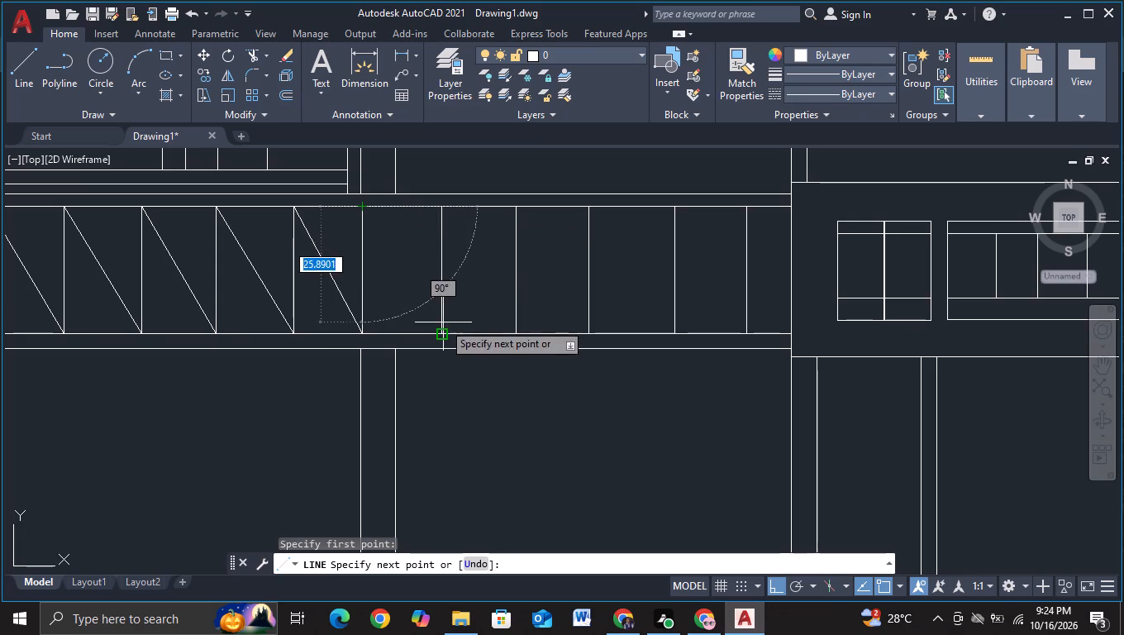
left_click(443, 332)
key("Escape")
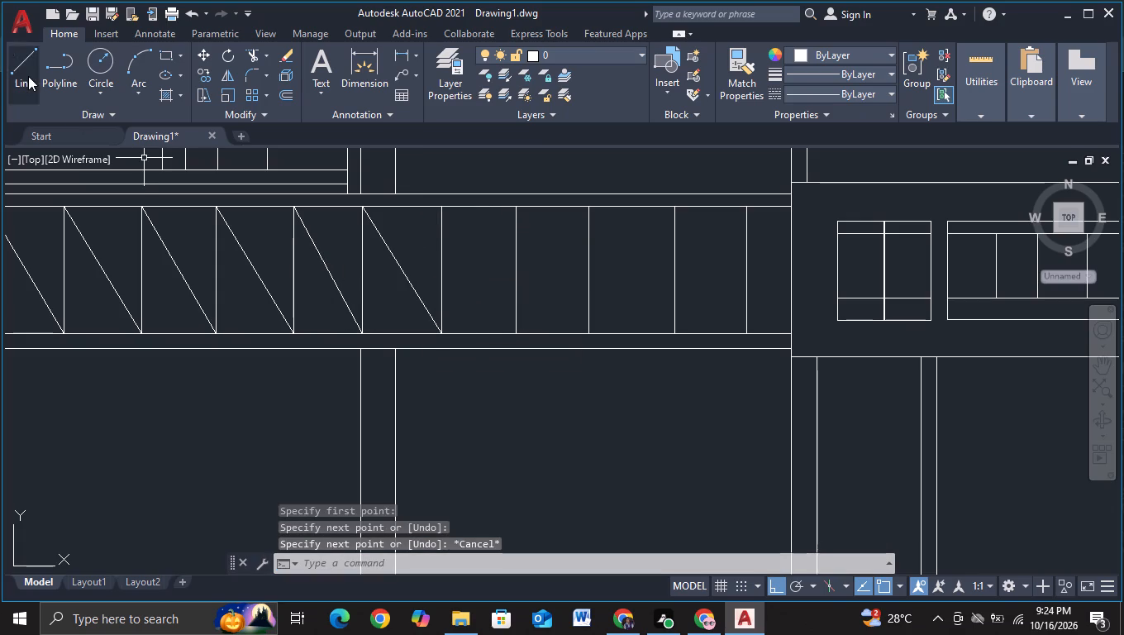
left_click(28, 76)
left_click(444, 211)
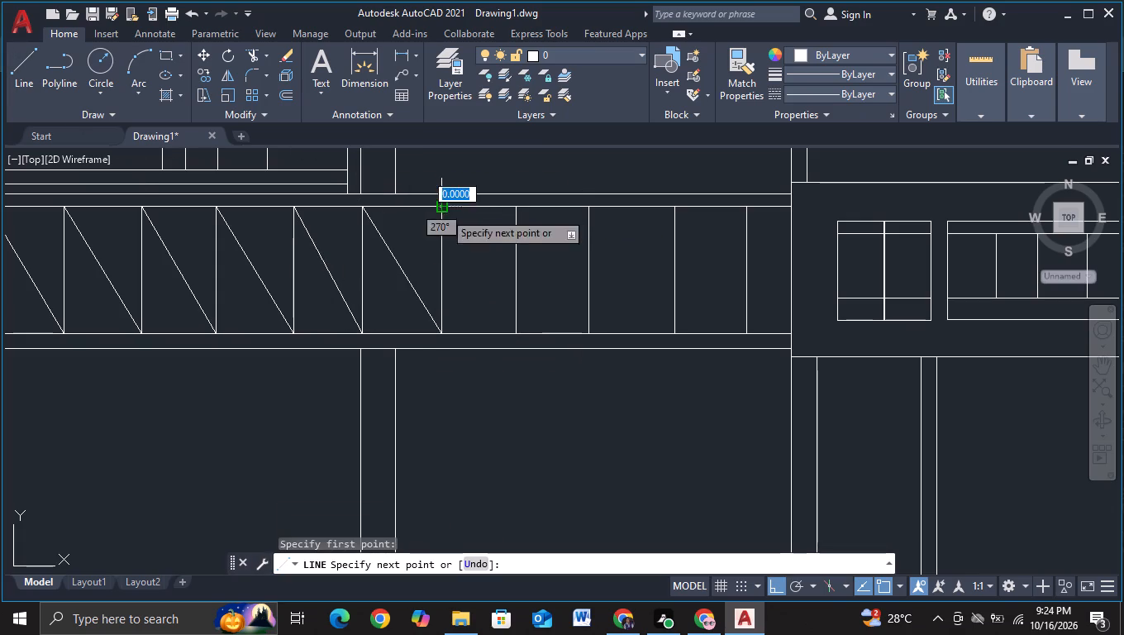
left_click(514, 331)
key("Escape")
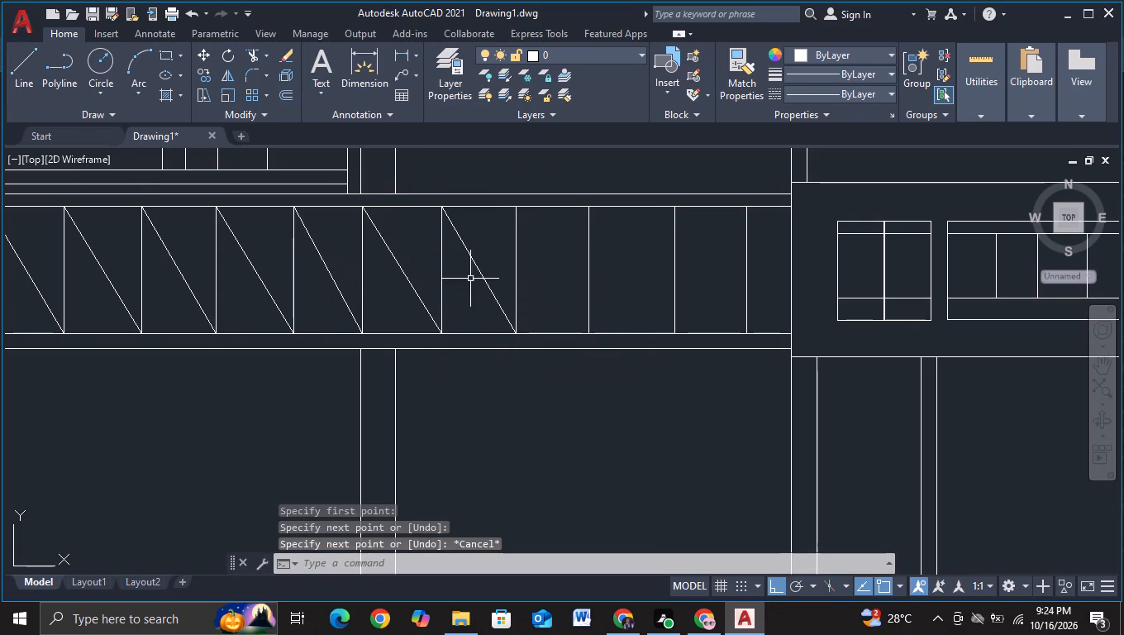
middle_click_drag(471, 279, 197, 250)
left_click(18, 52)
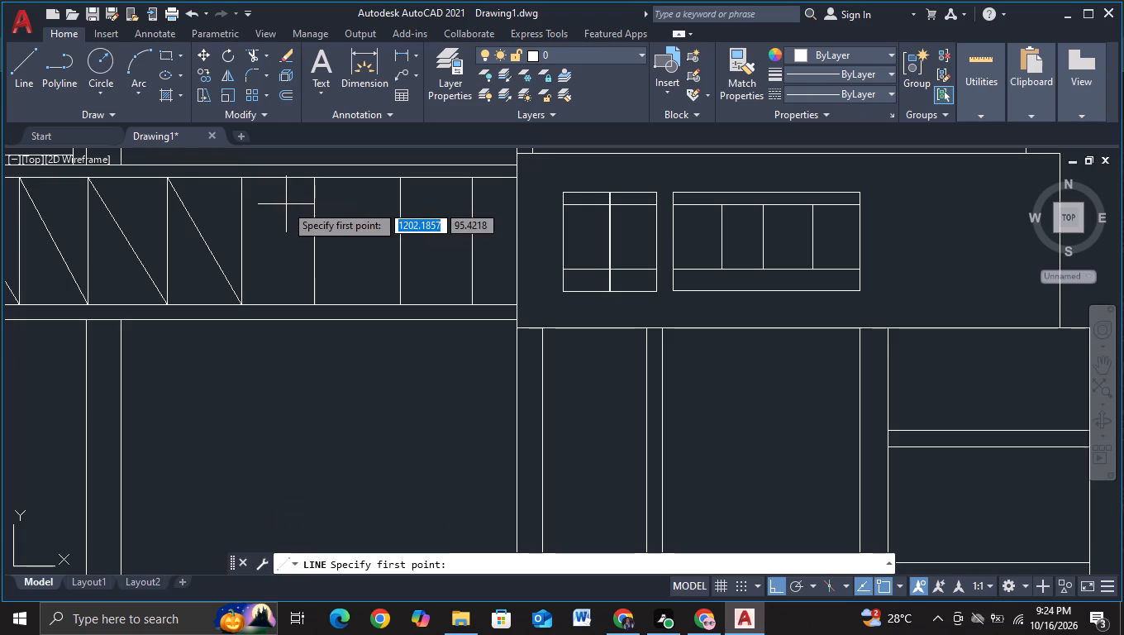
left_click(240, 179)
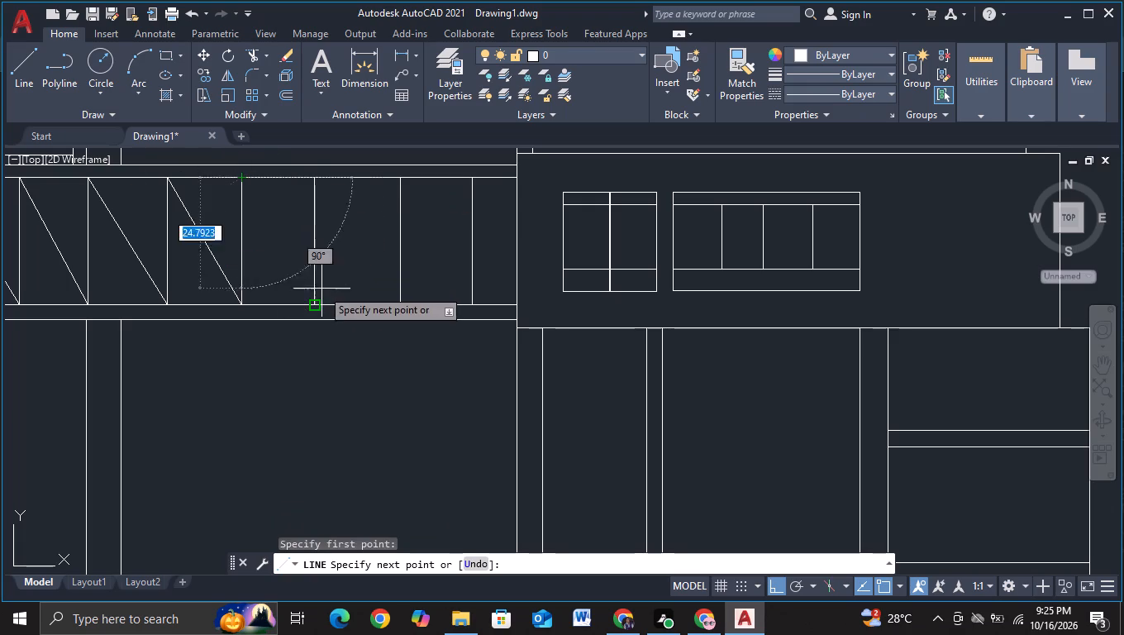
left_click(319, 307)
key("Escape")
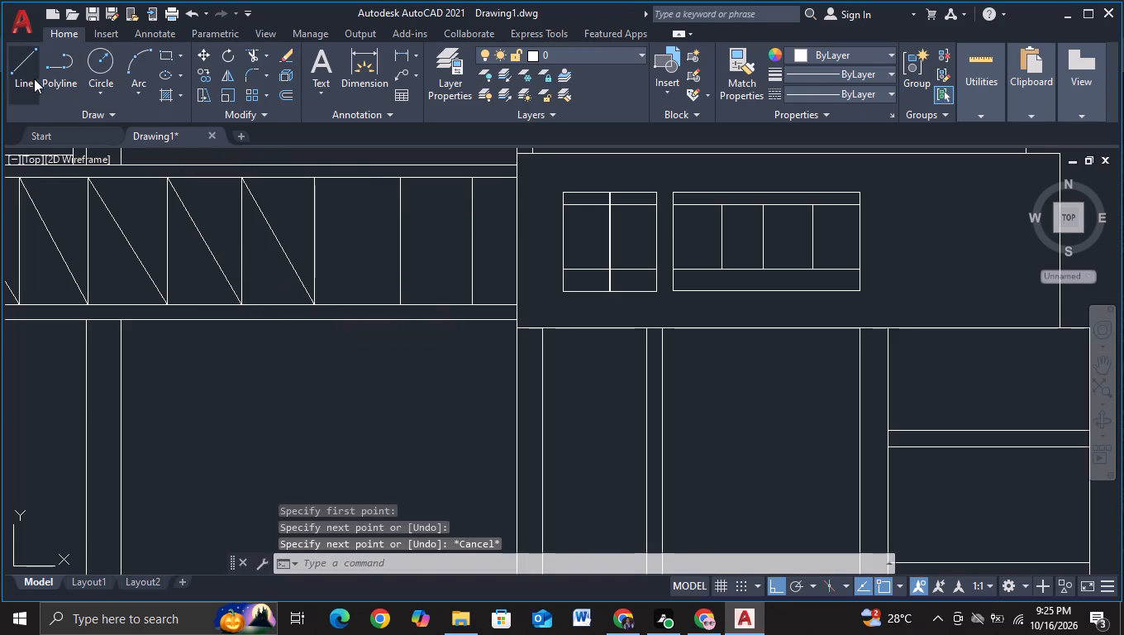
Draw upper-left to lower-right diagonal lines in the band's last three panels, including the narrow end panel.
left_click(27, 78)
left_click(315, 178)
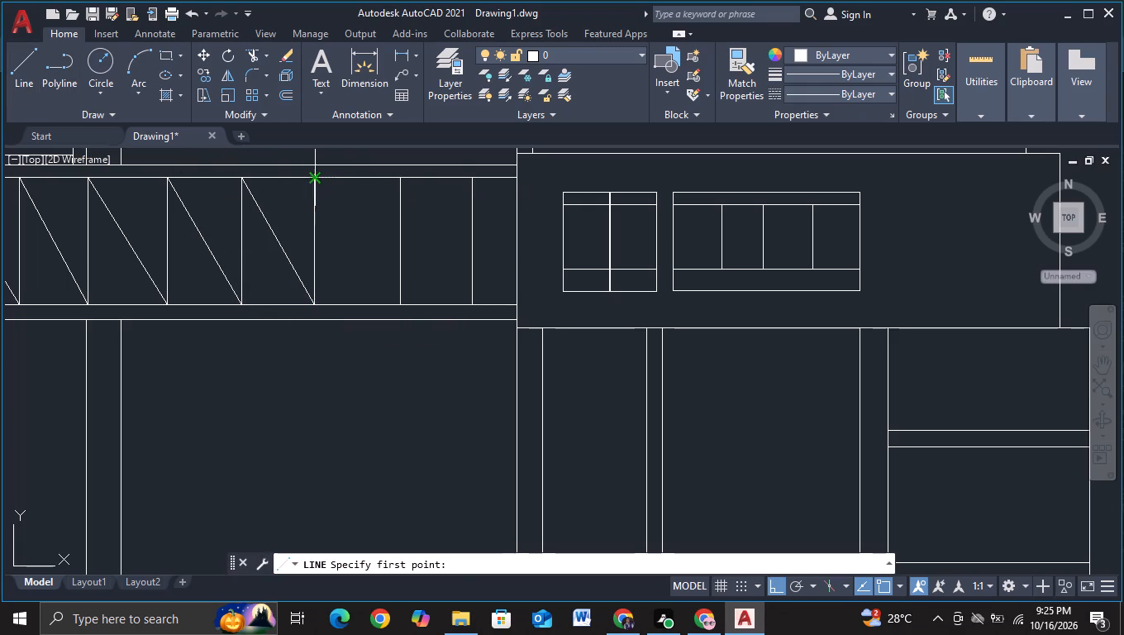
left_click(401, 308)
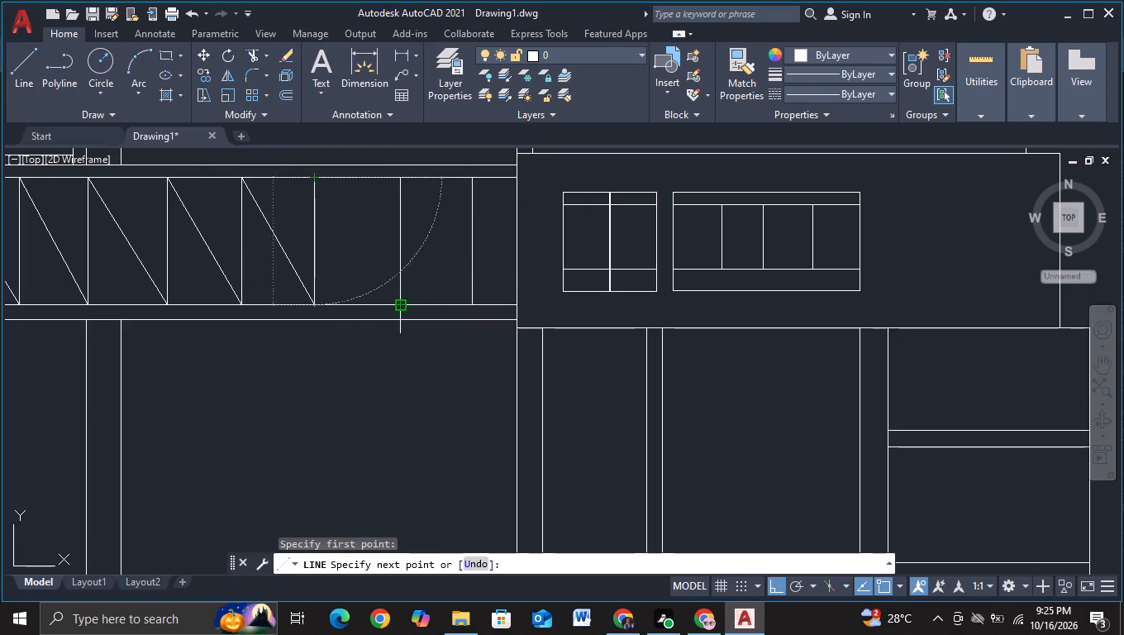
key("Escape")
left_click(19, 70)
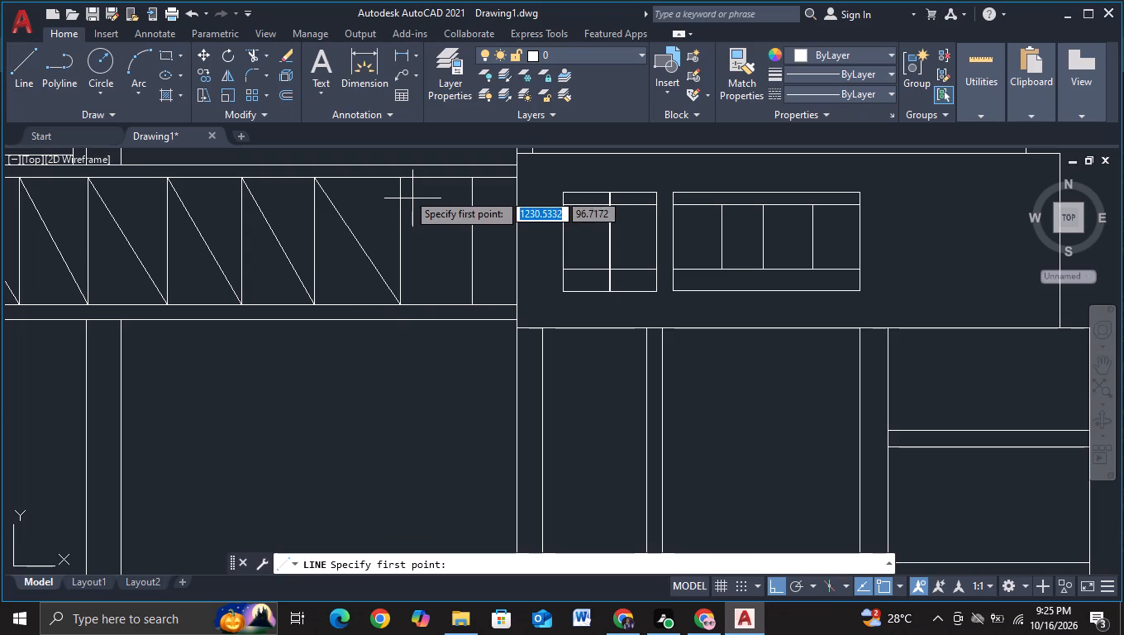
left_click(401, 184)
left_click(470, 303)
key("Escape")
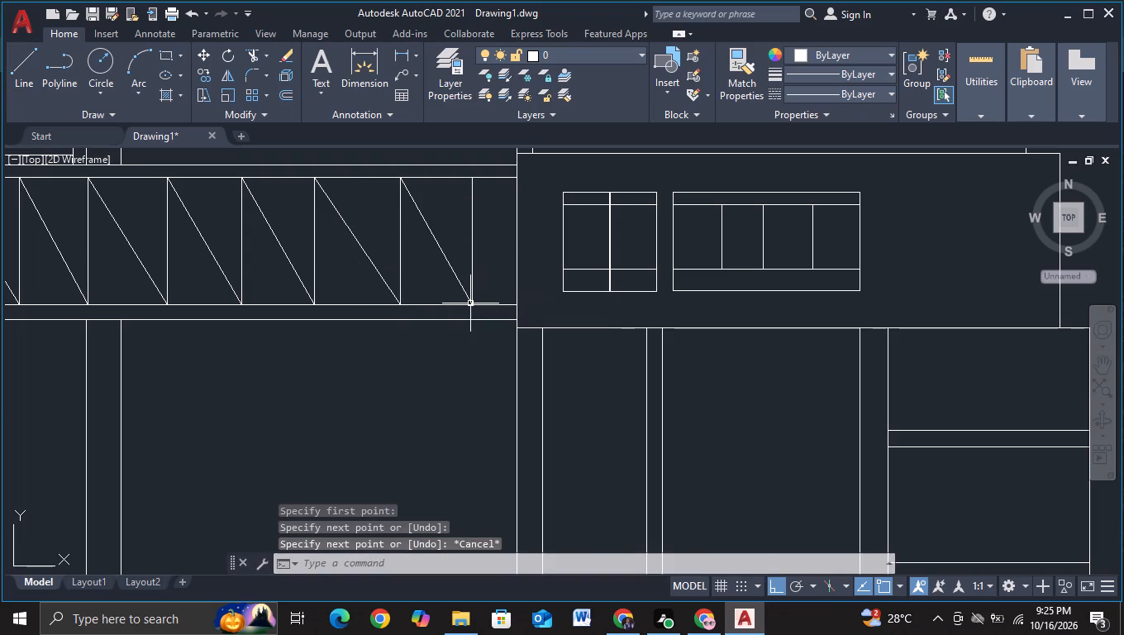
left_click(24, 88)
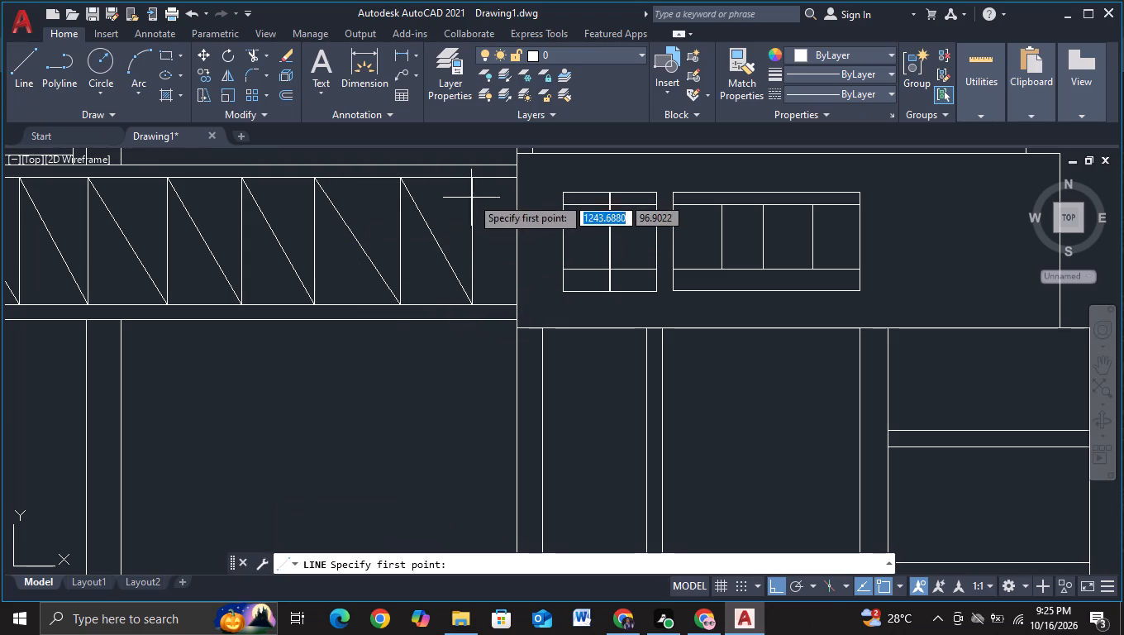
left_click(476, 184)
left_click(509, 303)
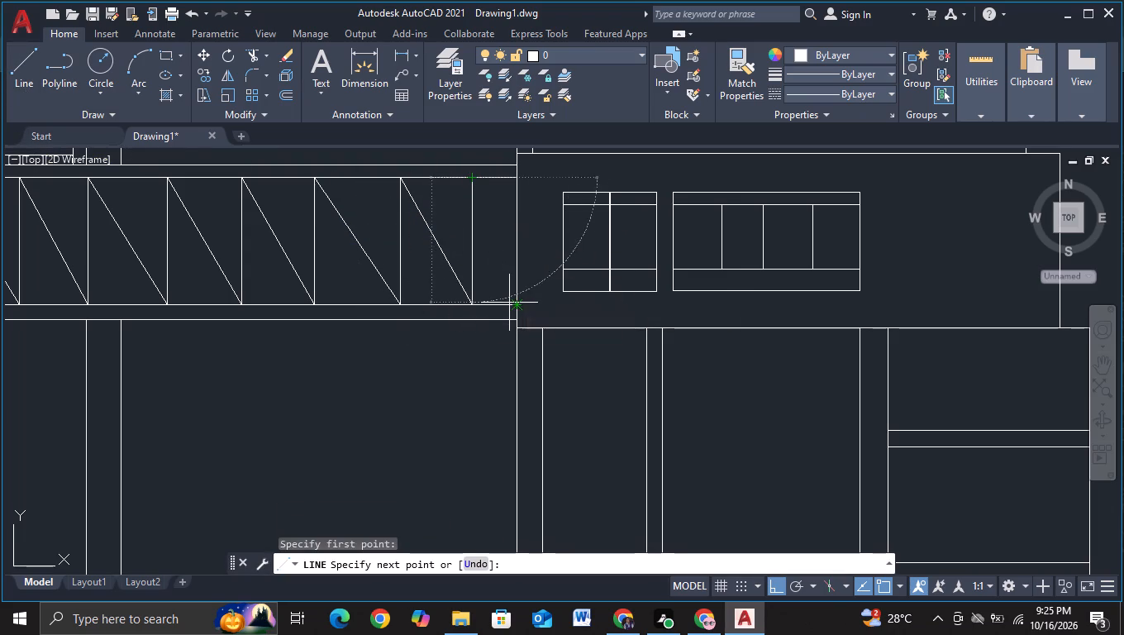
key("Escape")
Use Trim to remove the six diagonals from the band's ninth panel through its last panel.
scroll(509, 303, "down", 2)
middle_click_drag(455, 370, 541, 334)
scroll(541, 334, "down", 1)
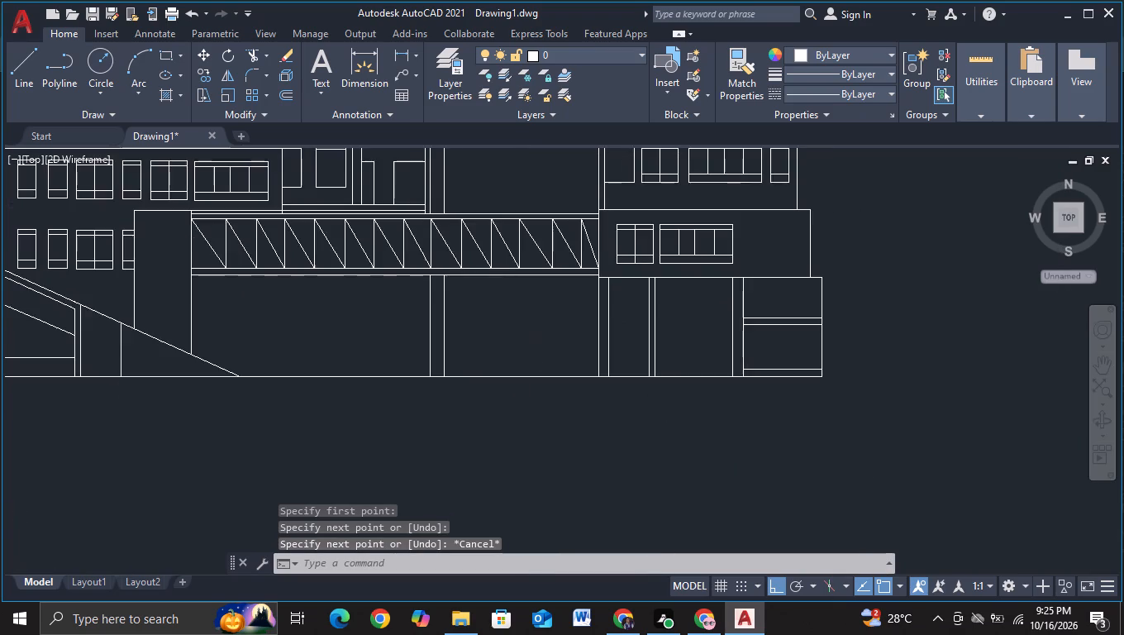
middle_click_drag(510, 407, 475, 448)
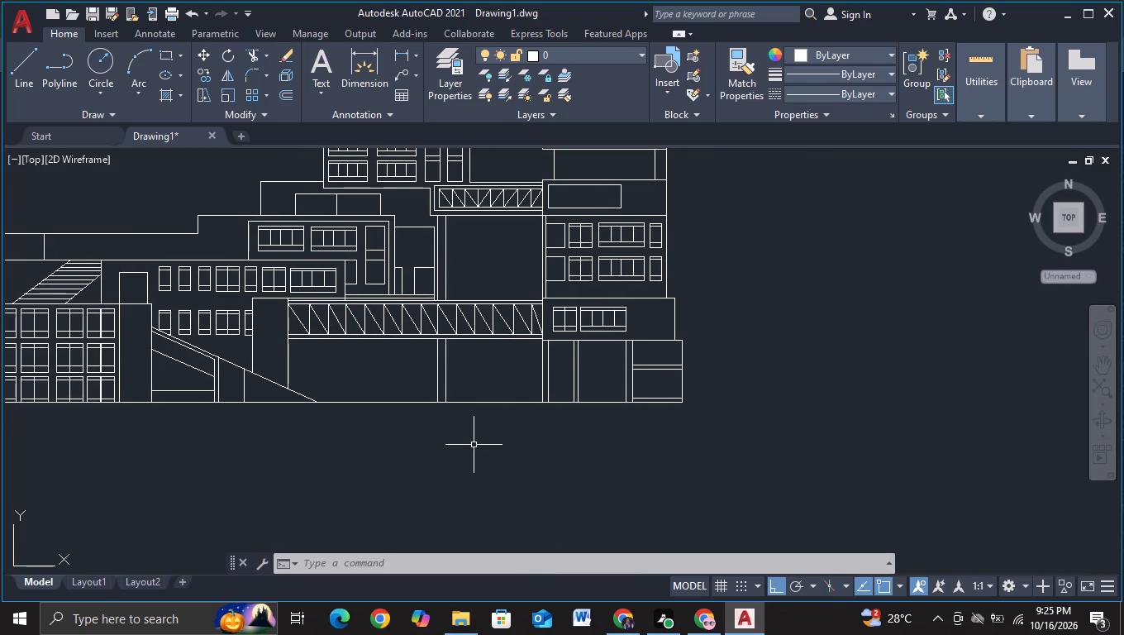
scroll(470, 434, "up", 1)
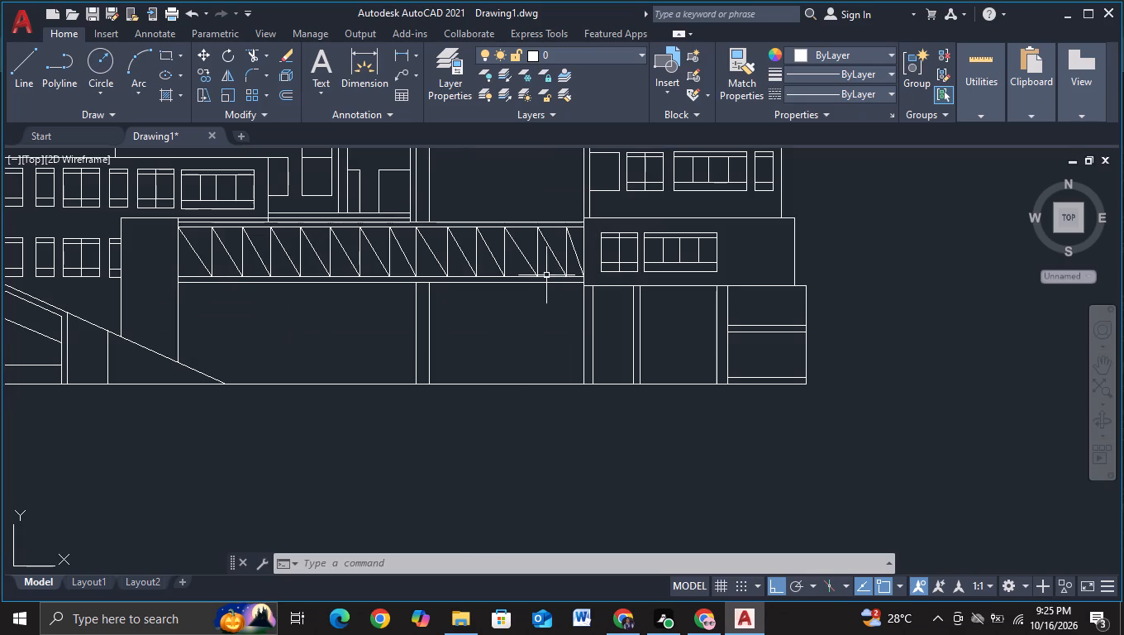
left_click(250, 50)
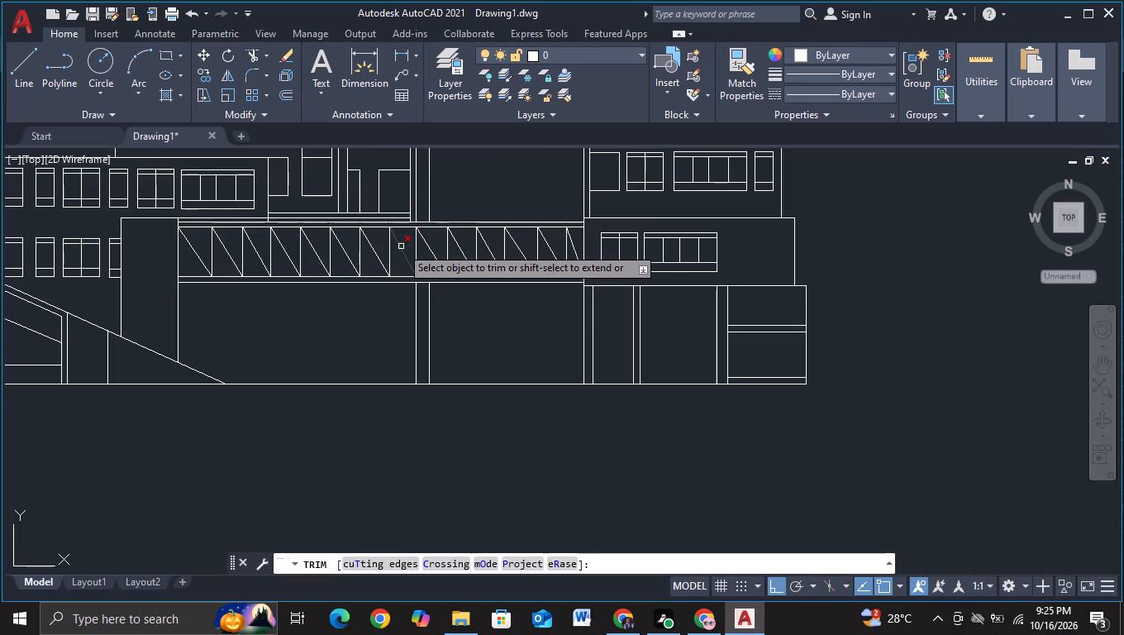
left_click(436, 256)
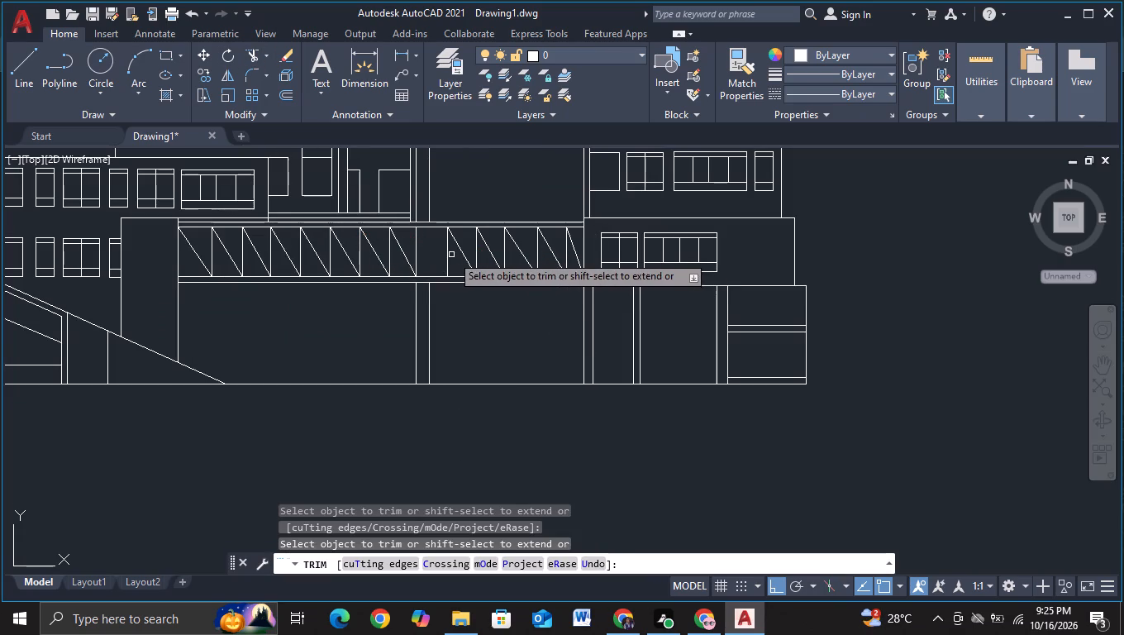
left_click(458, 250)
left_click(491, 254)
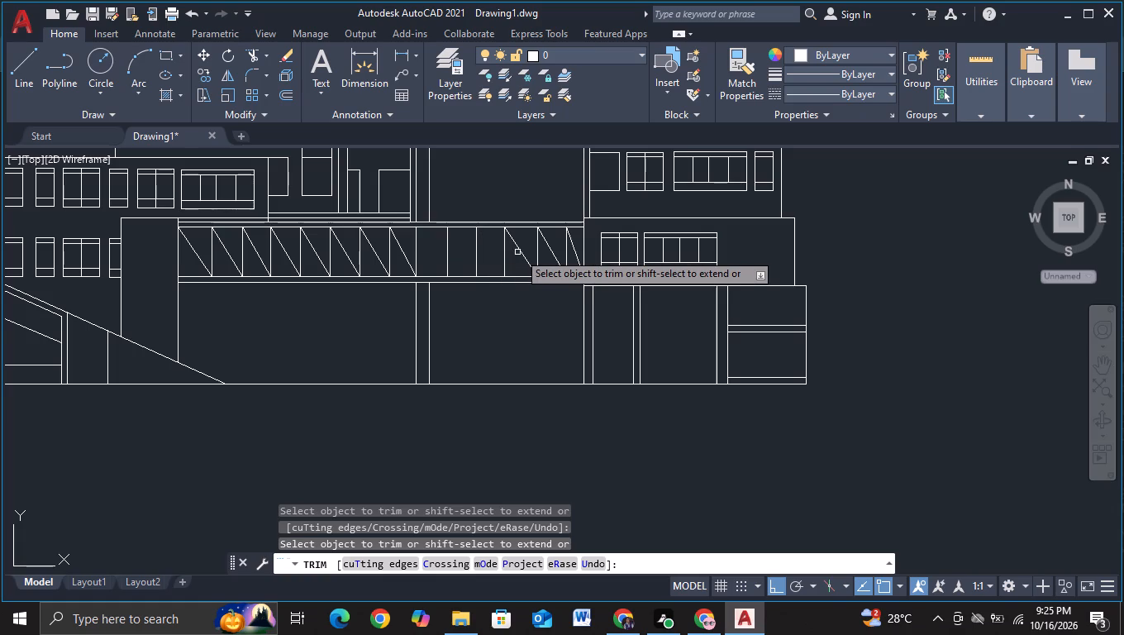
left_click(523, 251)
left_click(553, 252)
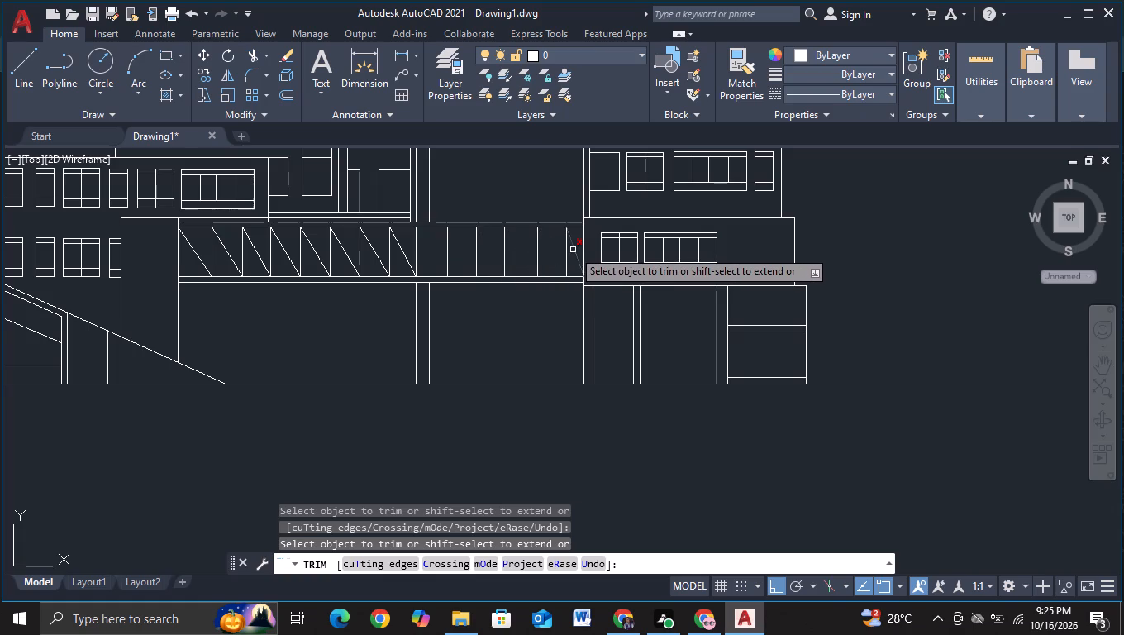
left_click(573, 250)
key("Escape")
Draw upper-right to lower-left diagonal lines in the truss band's last three panels, starting with the narrow end panel.
left_click(18, 77)
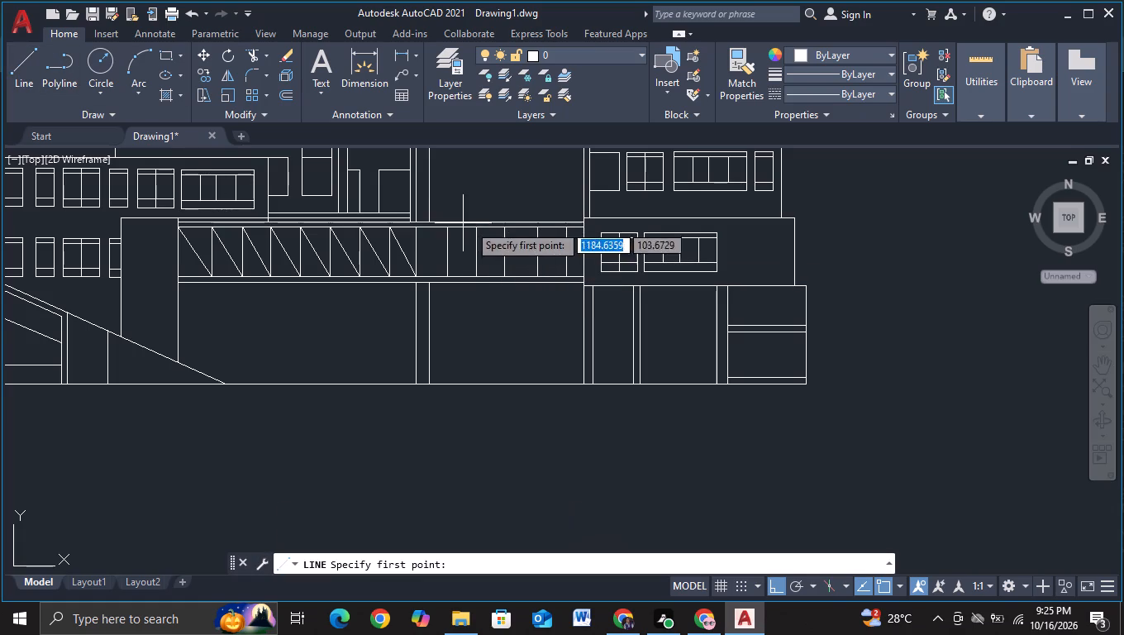
left_click(580, 229)
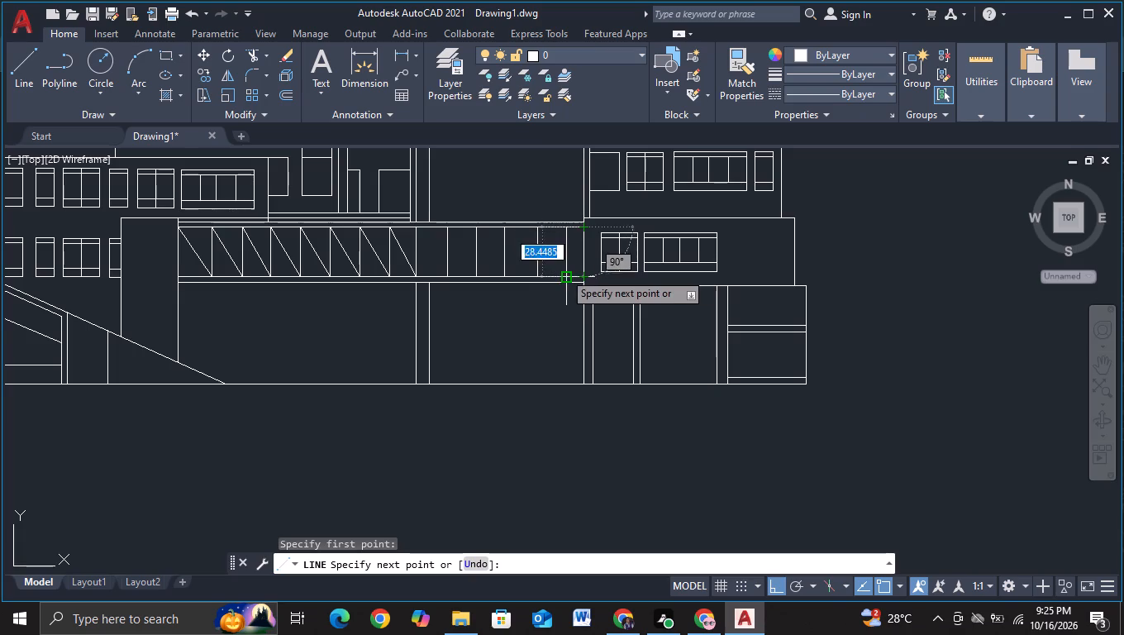
left_click(564, 272)
key("Escape")
left_click(24, 72)
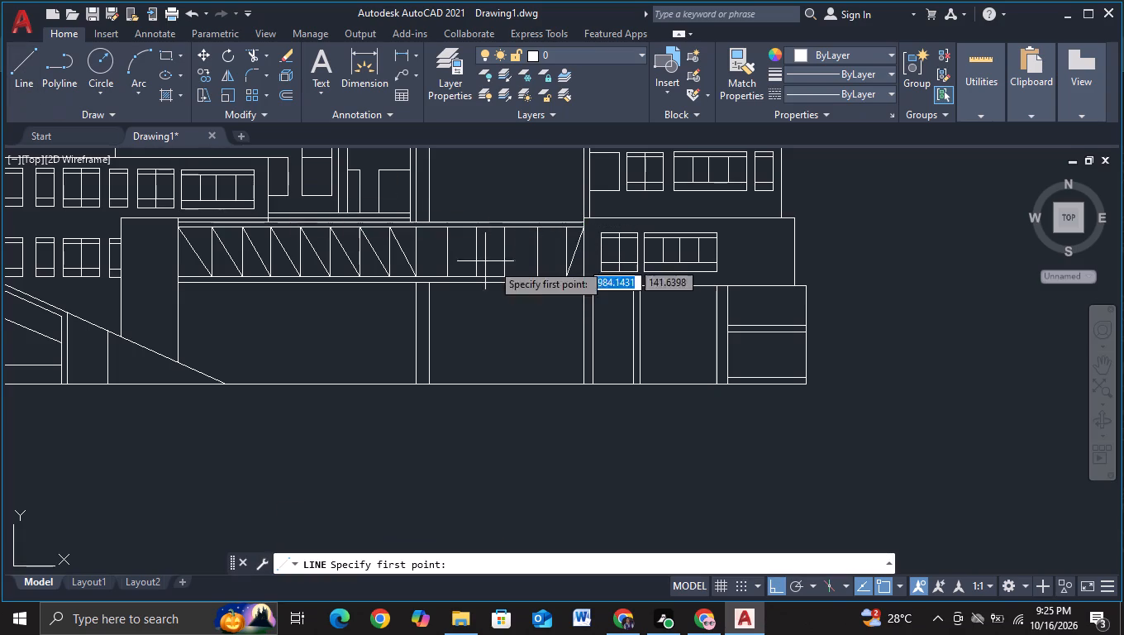
left_click(568, 231)
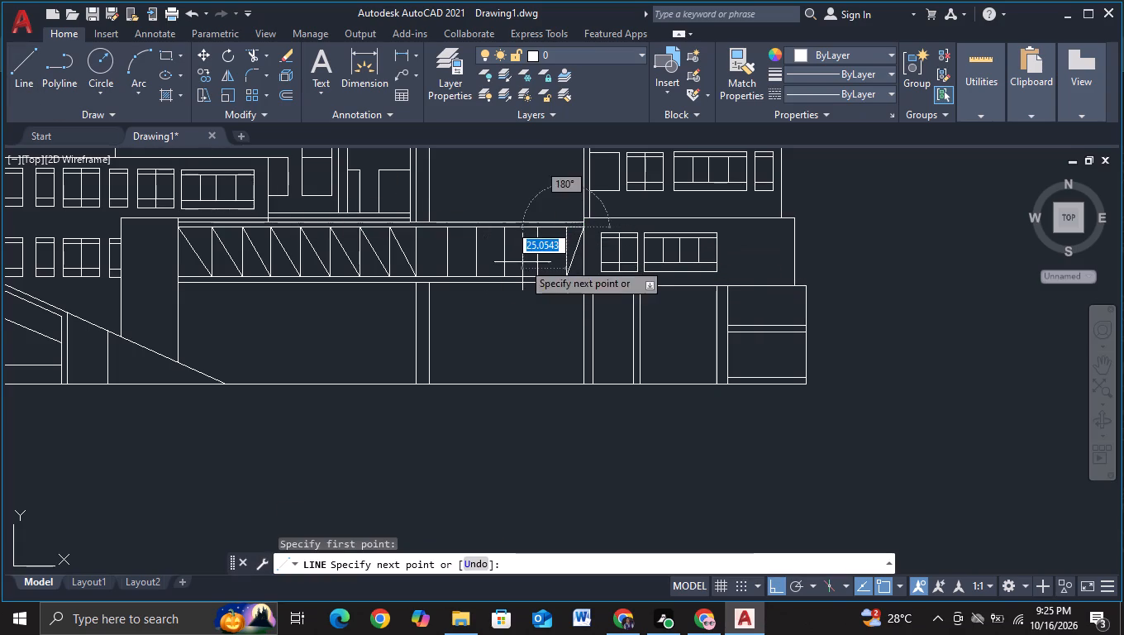
left_click(537, 266)
key("Escape")
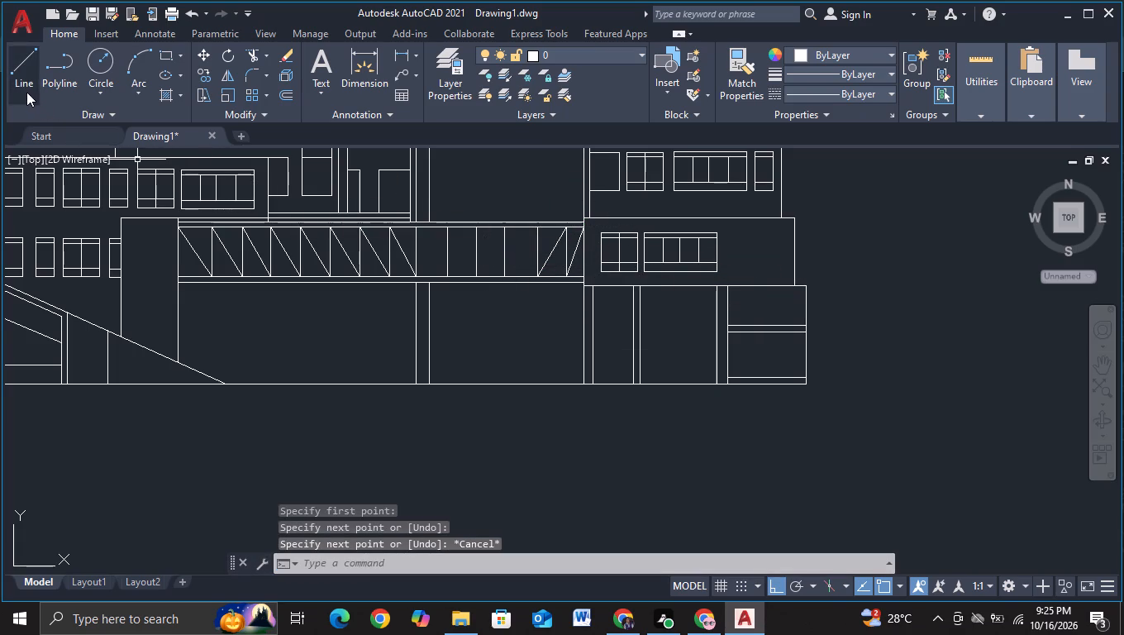
left_click(25, 91)
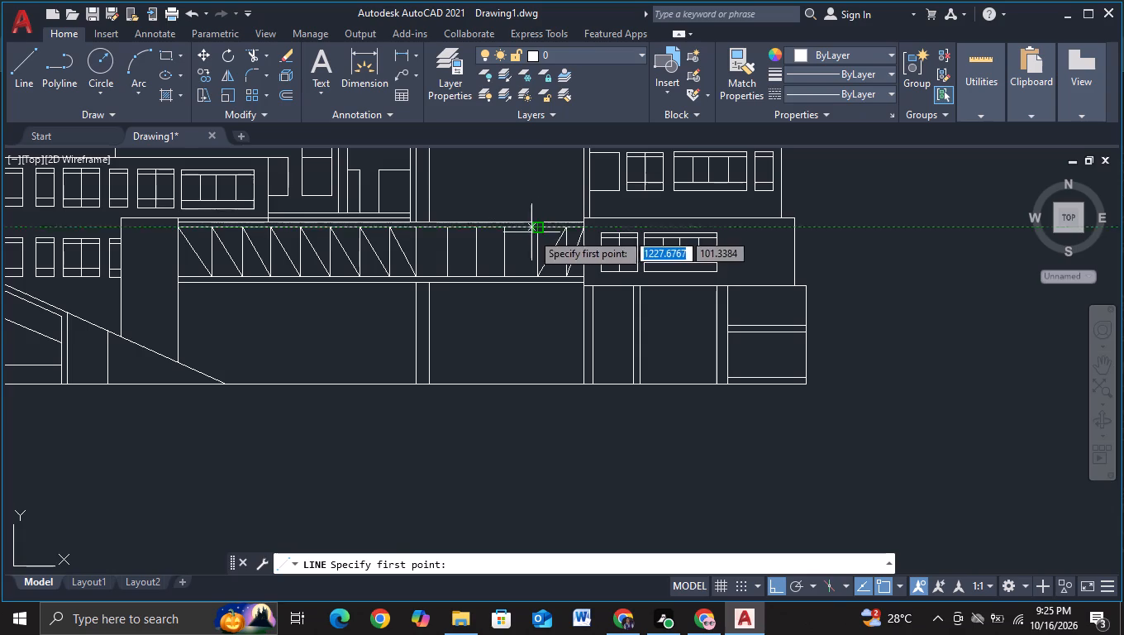
left_click(539, 230)
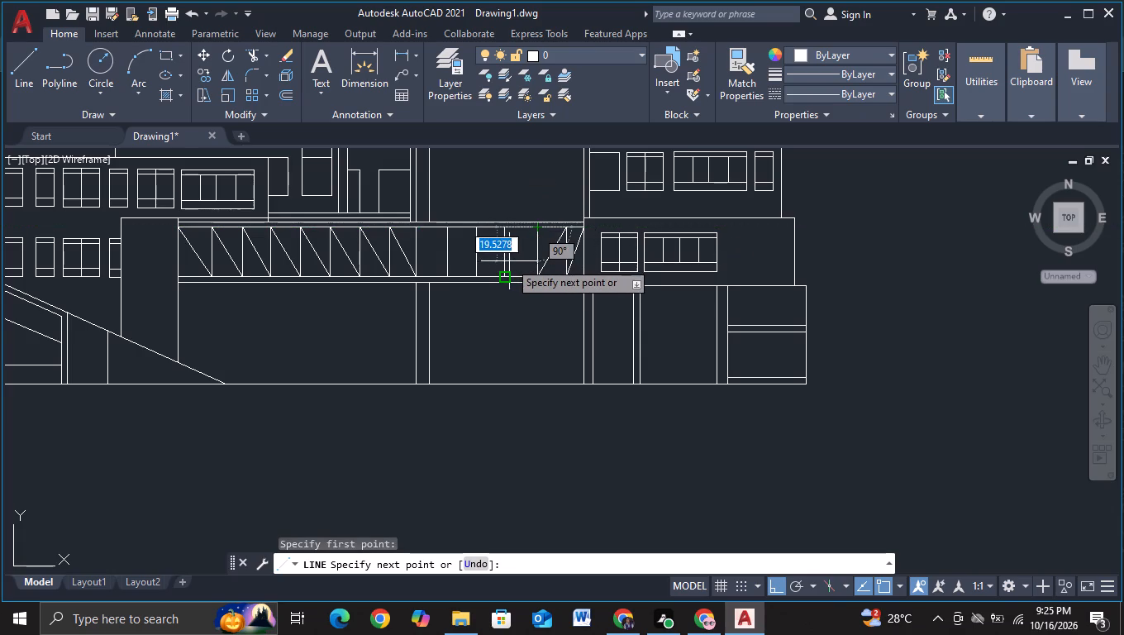
scroll(504, 272, "up", 2)
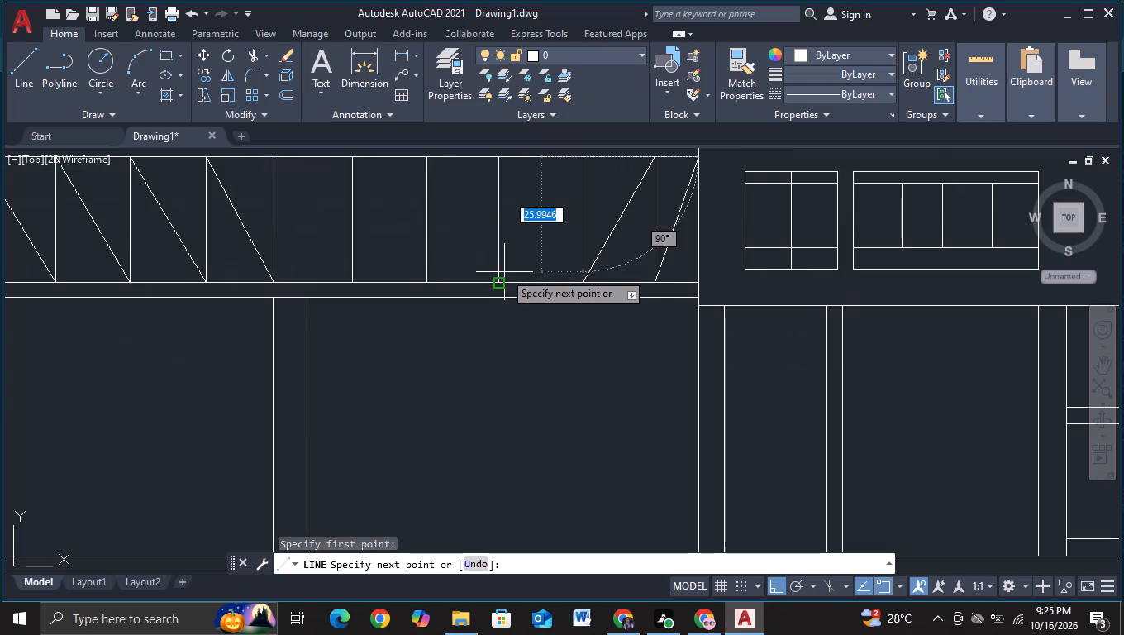
left_click(497, 280)
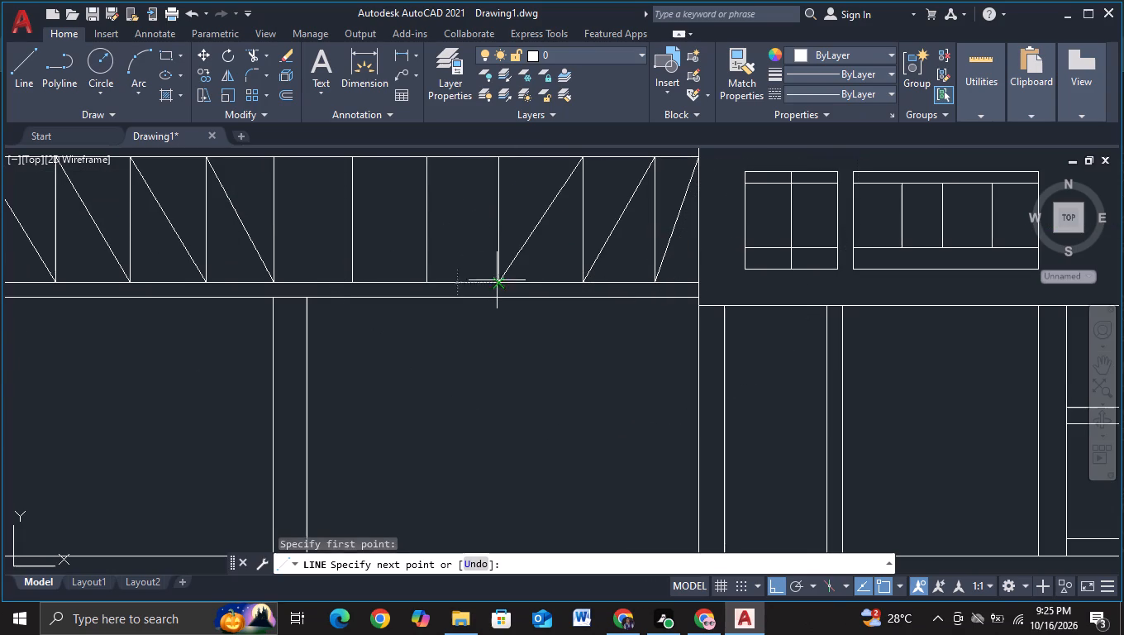
key("Escape")
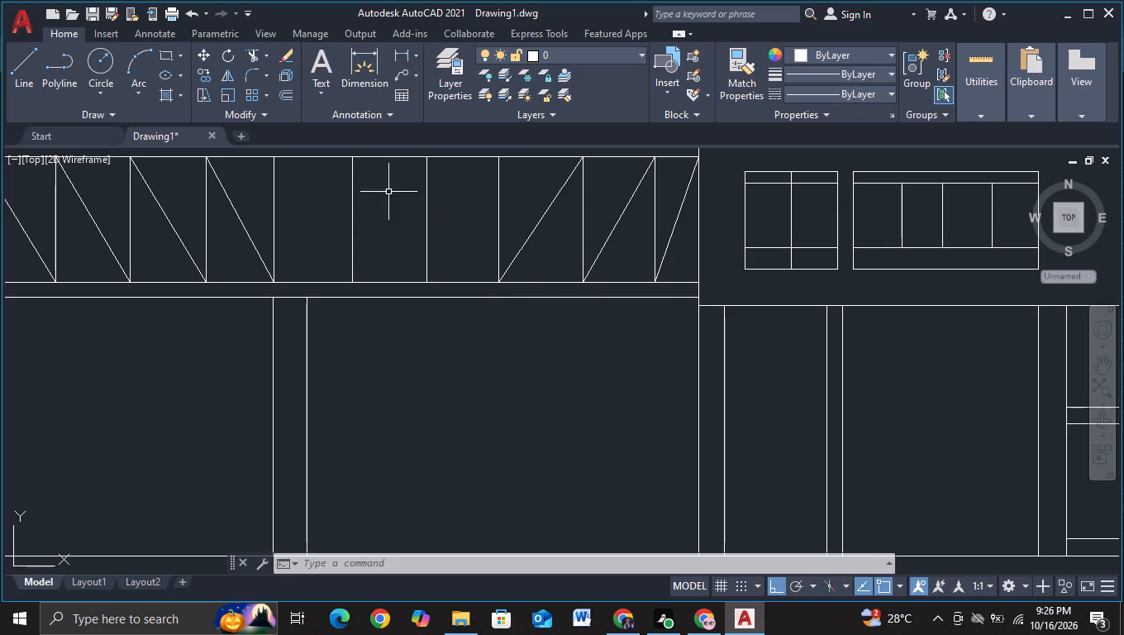
Draw upper-right to lower-left diagonal lines in the band's eleventh, tenth and ninth panels.
left_click(14, 74)
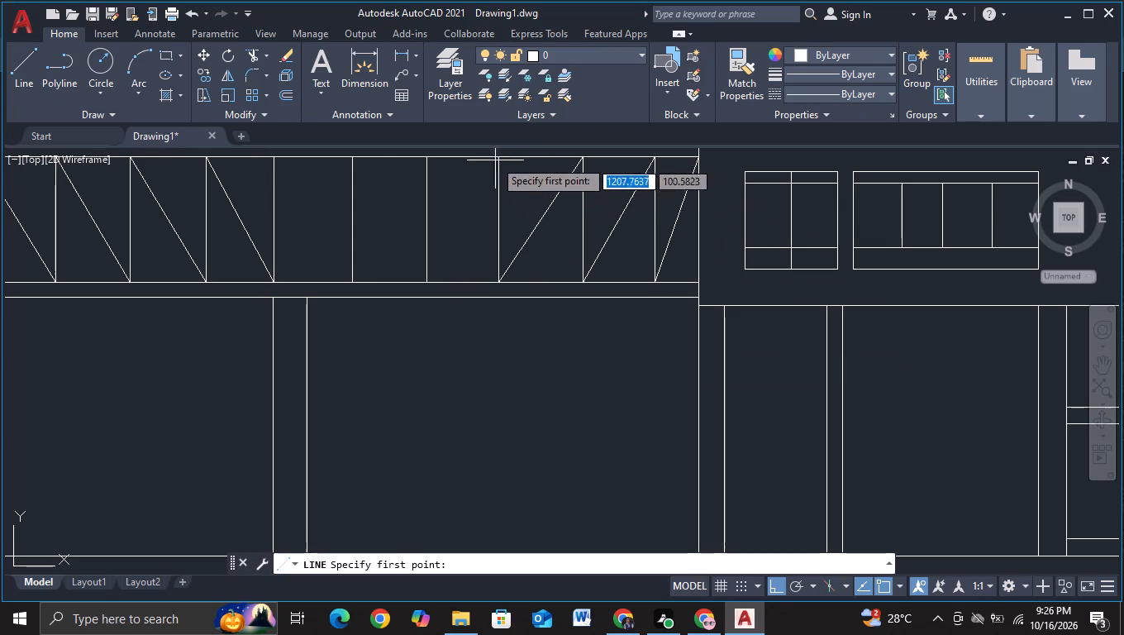
left_click(494, 160)
left_click(429, 281)
key("grave")
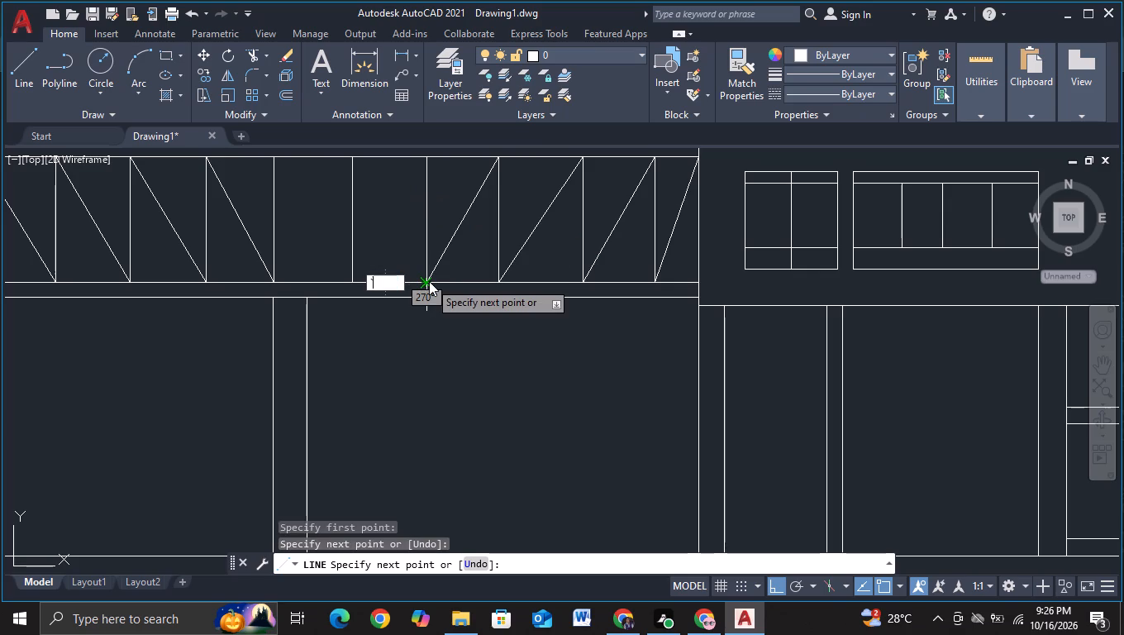
key("Escape")
key("Escape")
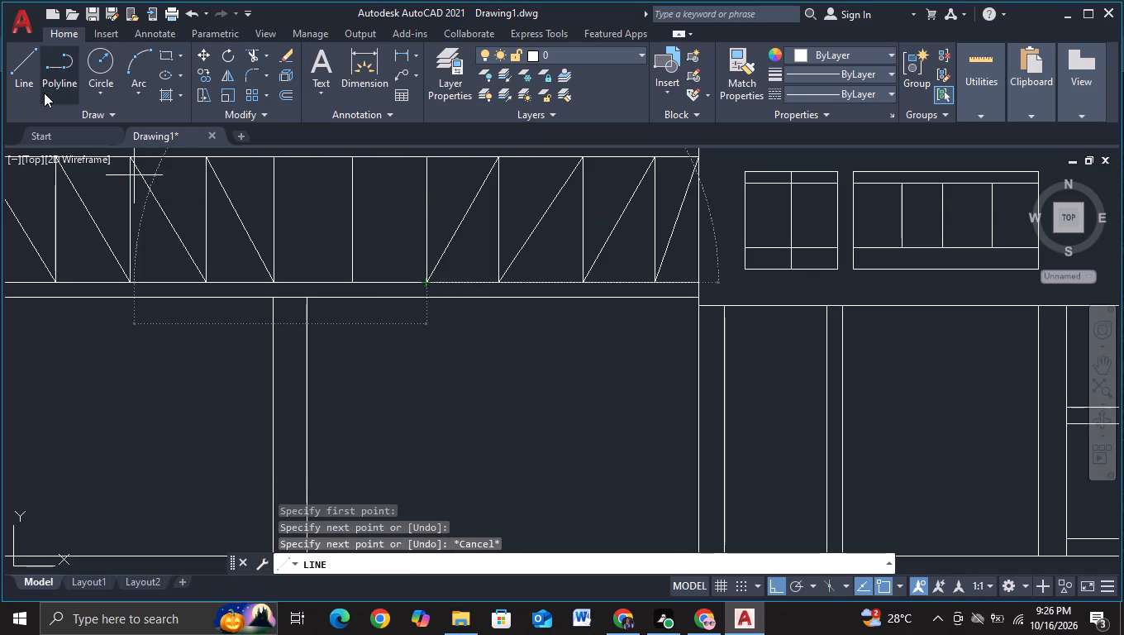
left_click(26, 93)
left_click(427, 159)
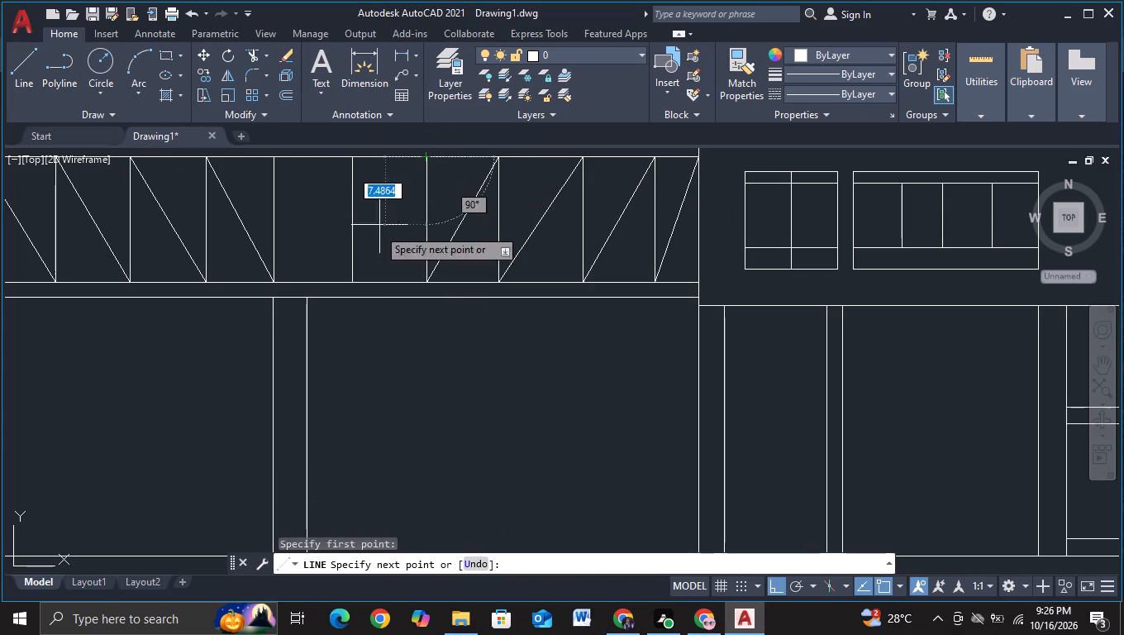
left_click(347, 270)
key("Escape")
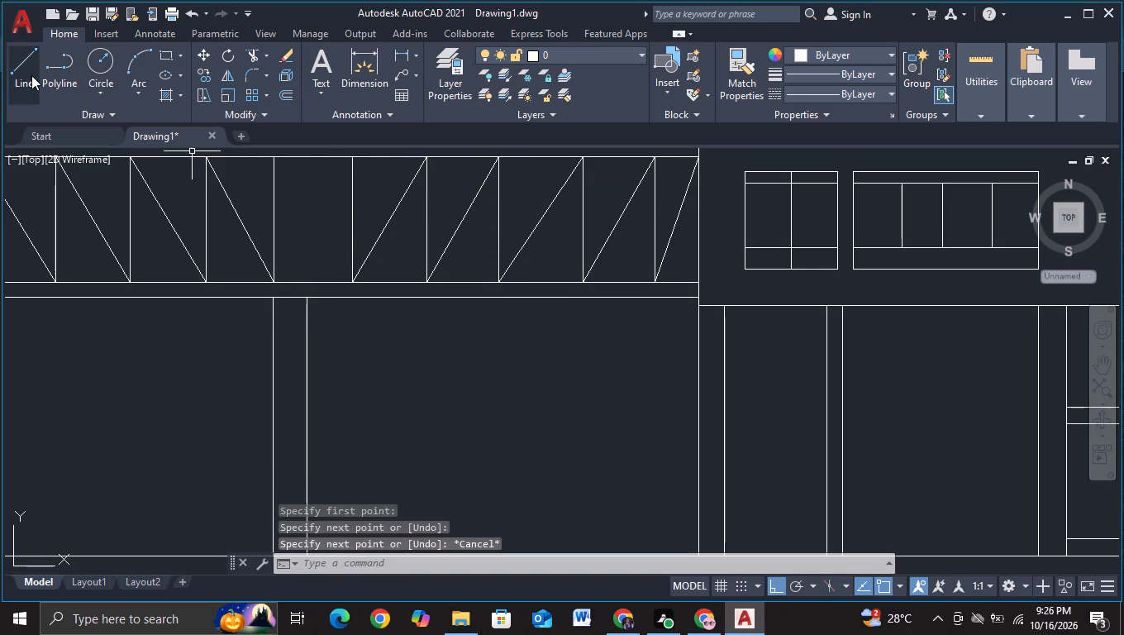
left_click(31, 75)
left_click(353, 160)
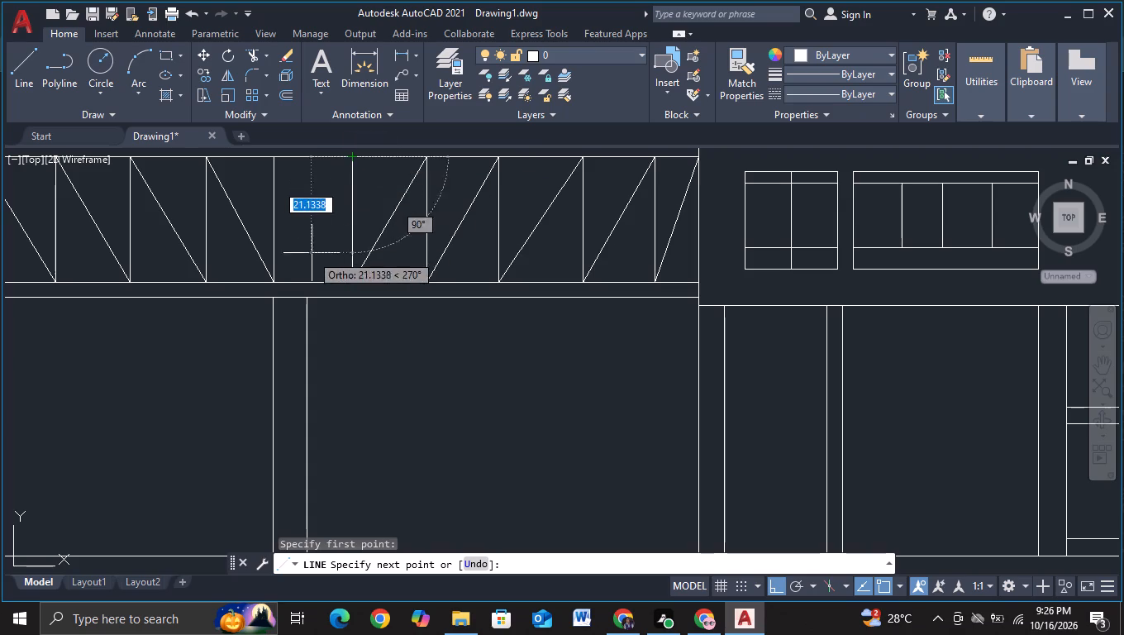
left_click(272, 280)
key("Escape")
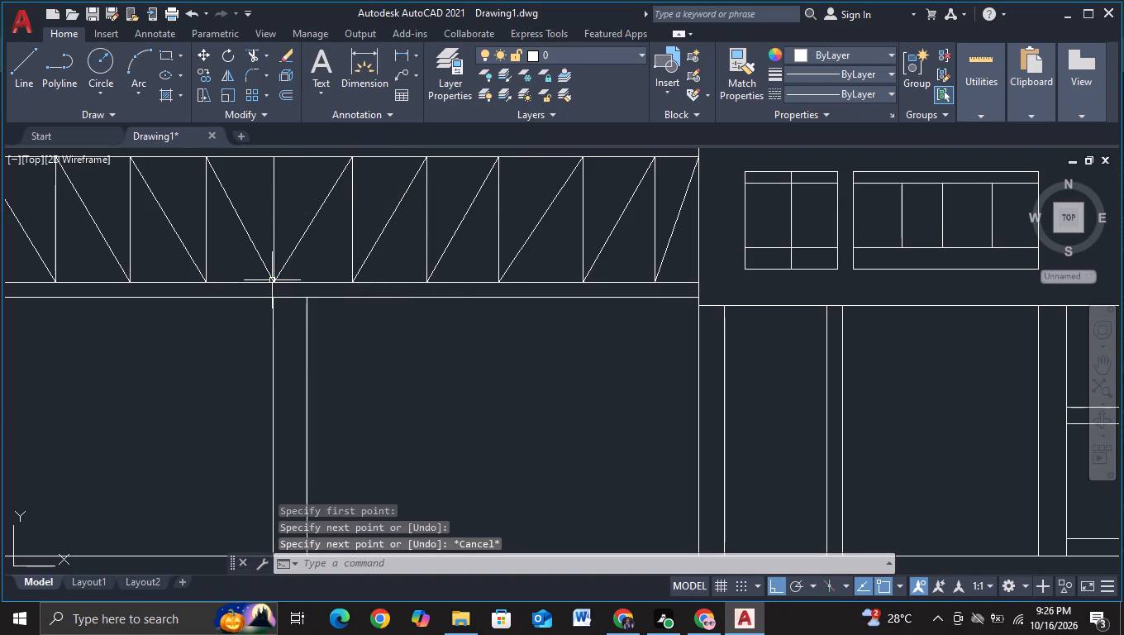
Extend the rectangular opening above the truss's middle past the narrow vertical strip beside it, drawing its top, outer side and bottom lines.
scroll(395, 319, "down", 2)
middle_click_drag(421, 363, 469, 297)
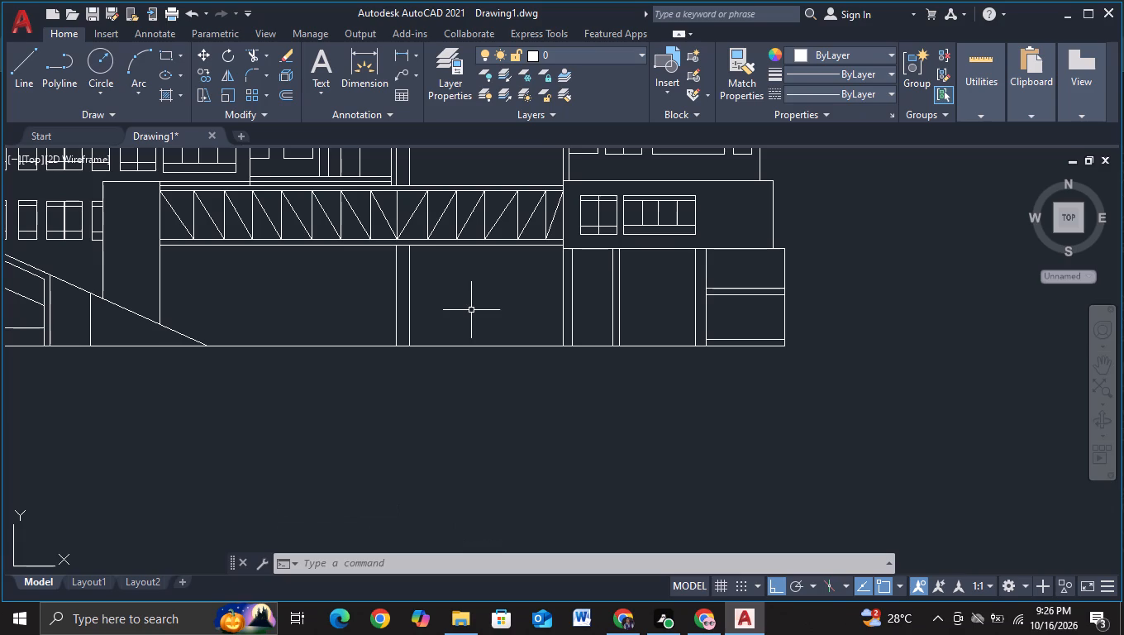
scroll(490, 418, "down", 1)
middle_click_drag(493, 419, 580, 432)
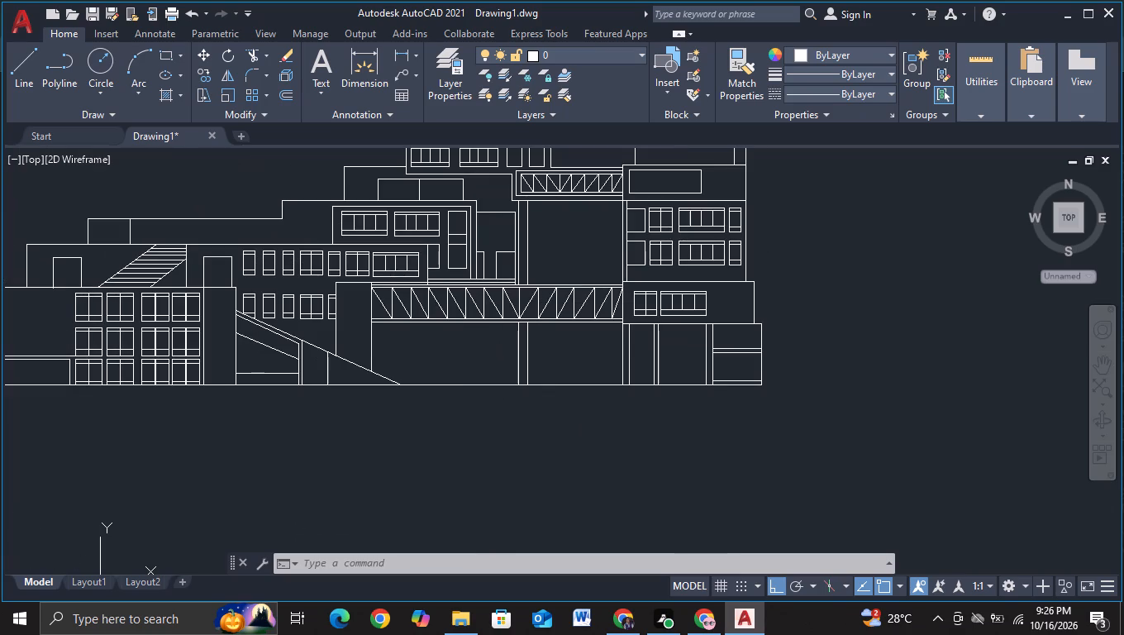
middle_click_drag(535, 446, 583, 417)
middle_click_drag(571, 415, 564, 445)
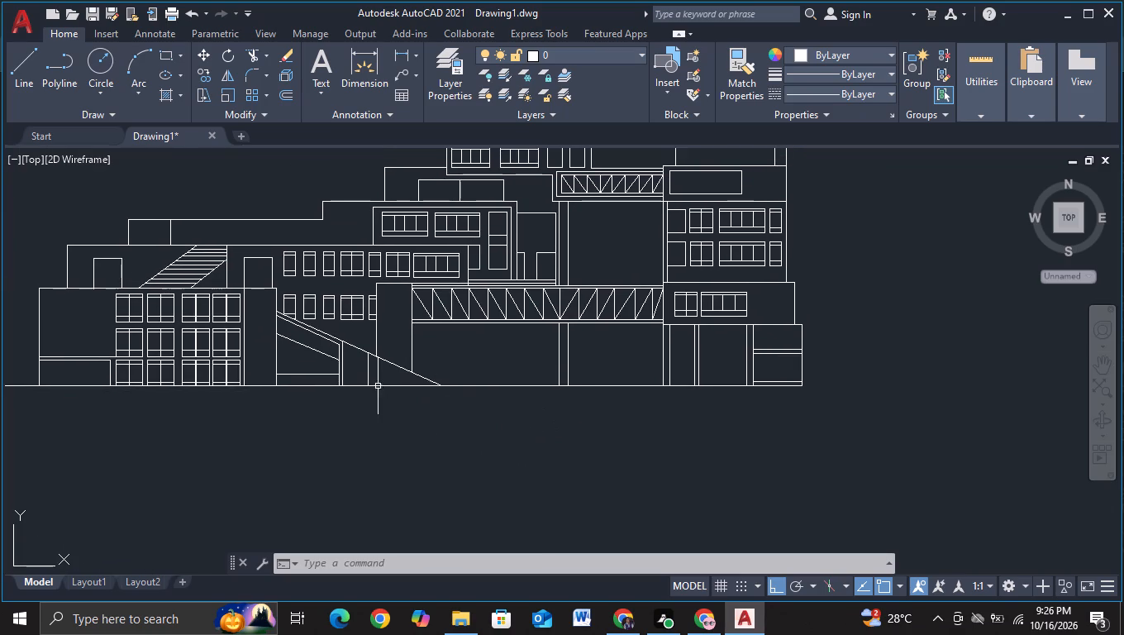
left_click(13, 69)
scroll(493, 354, "up", 1)
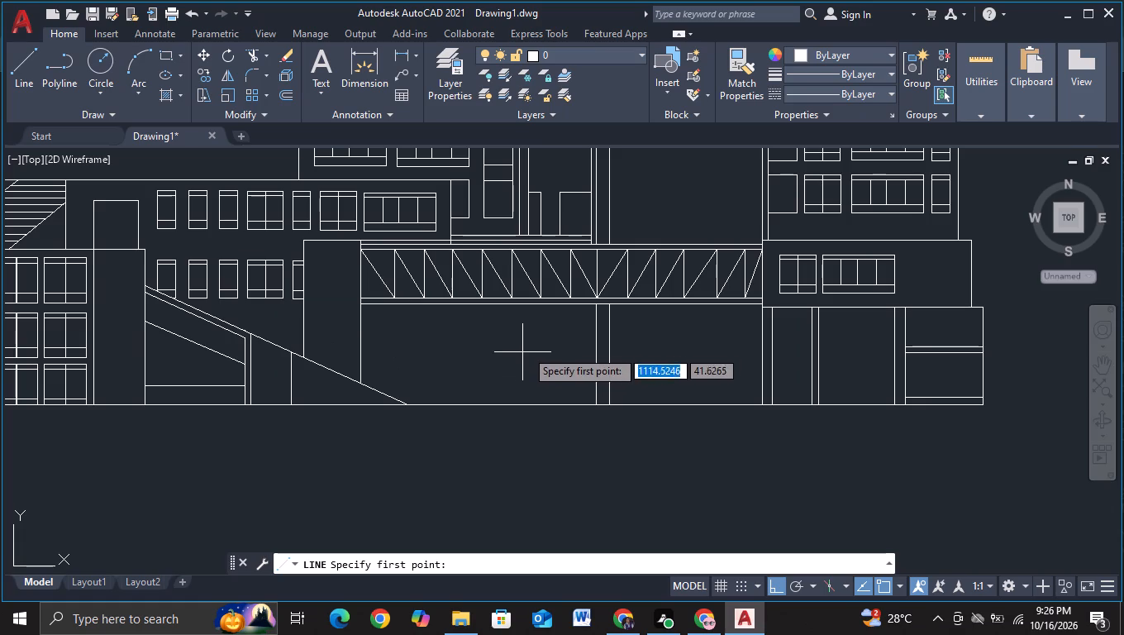
scroll(635, 231, "up", 2)
middle_click_drag(628, 212, 652, 345)
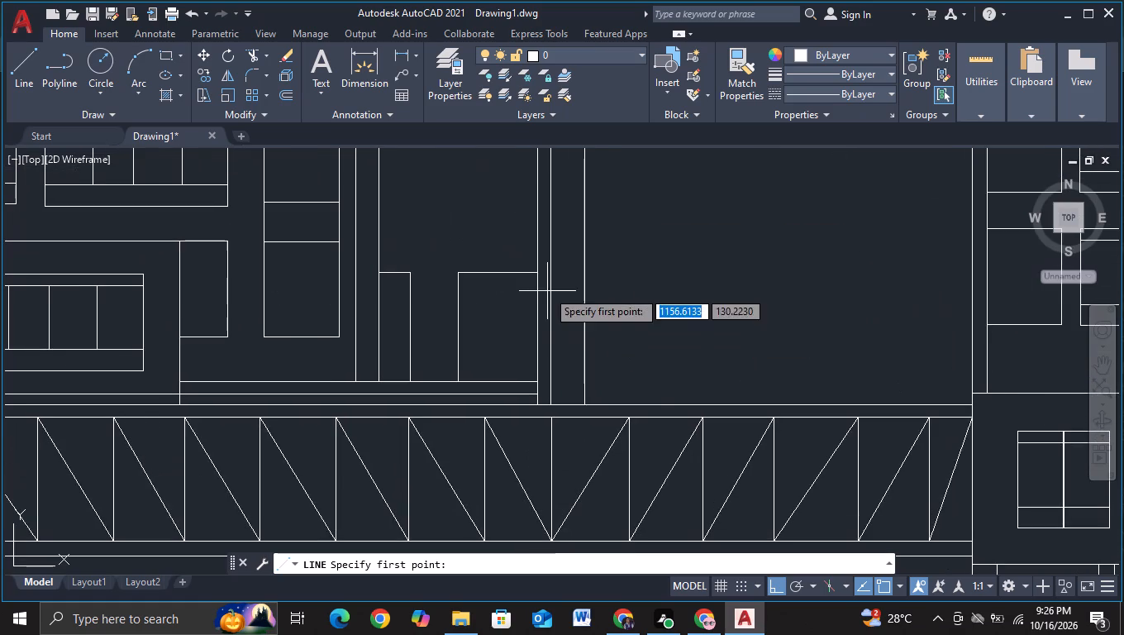
left_click(540, 275)
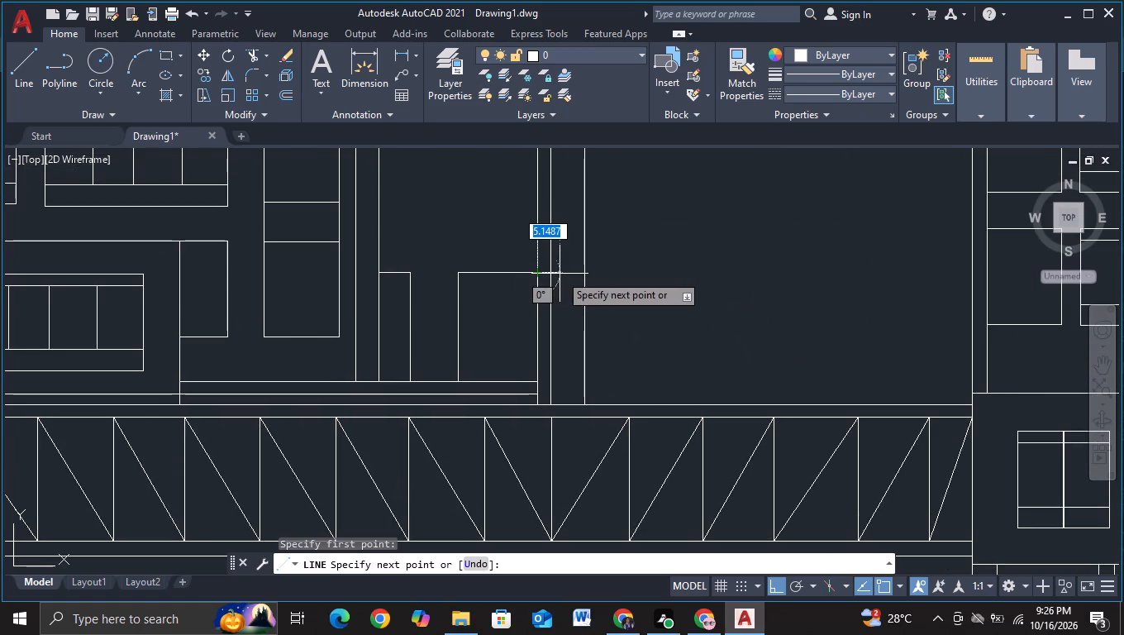
left_click(564, 272)
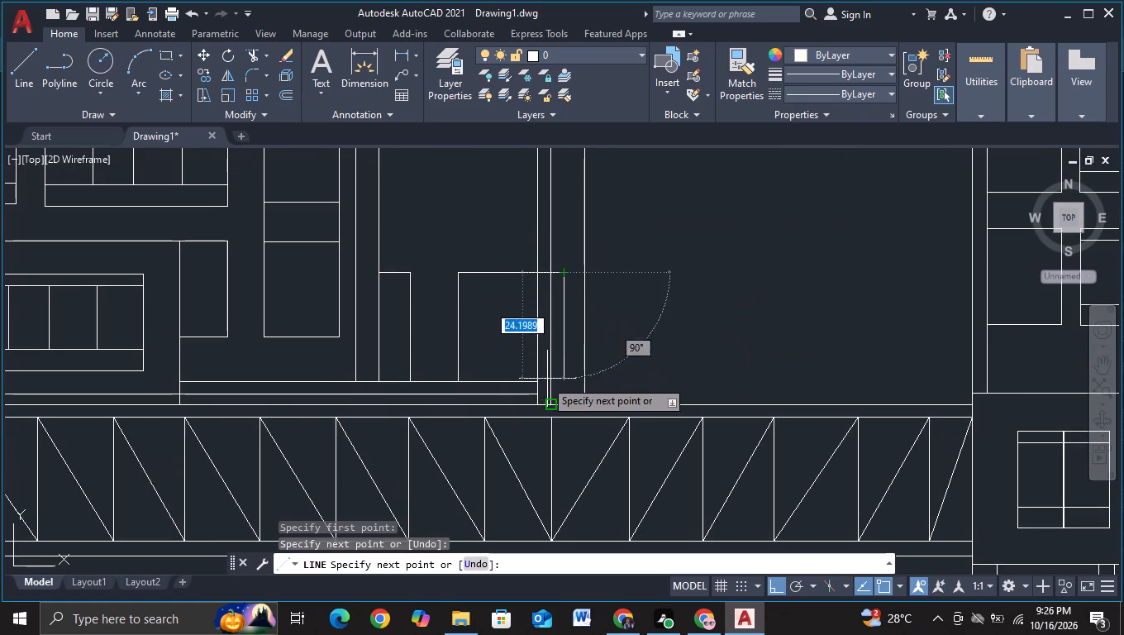
scroll(564, 379, "up", 2)
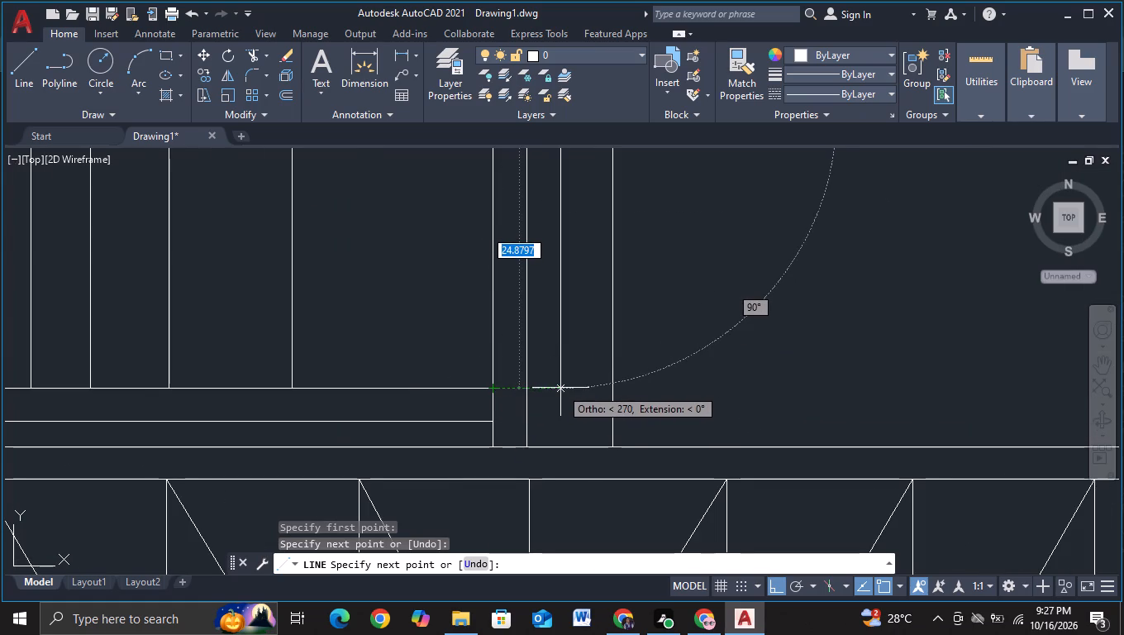
left_click(560, 388)
left_click(519, 391)
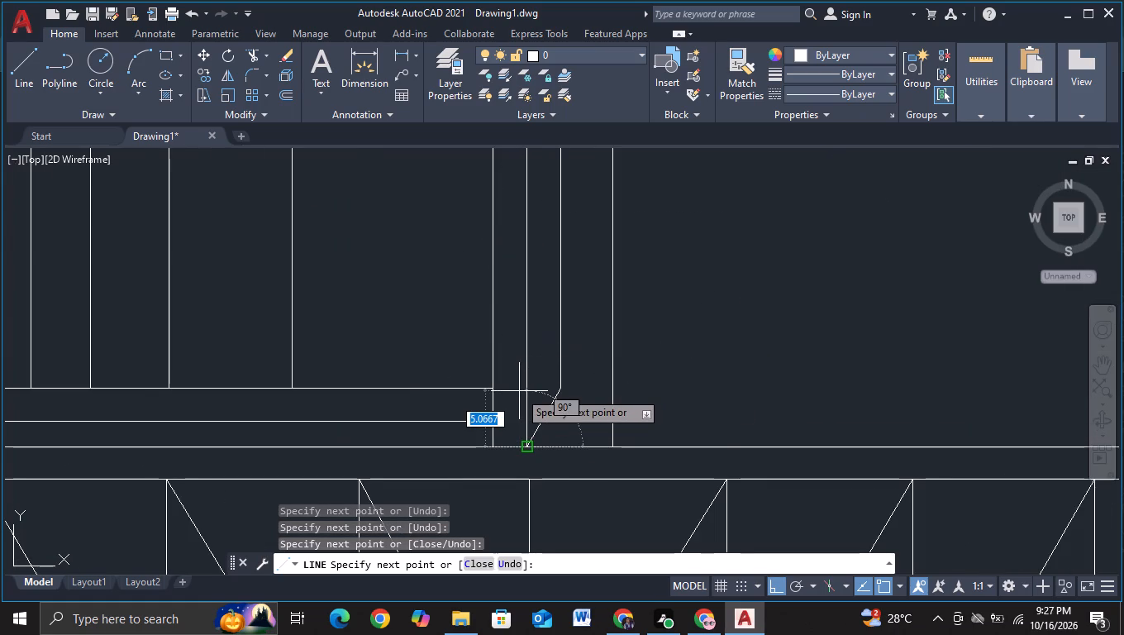
key("ctrl+z")
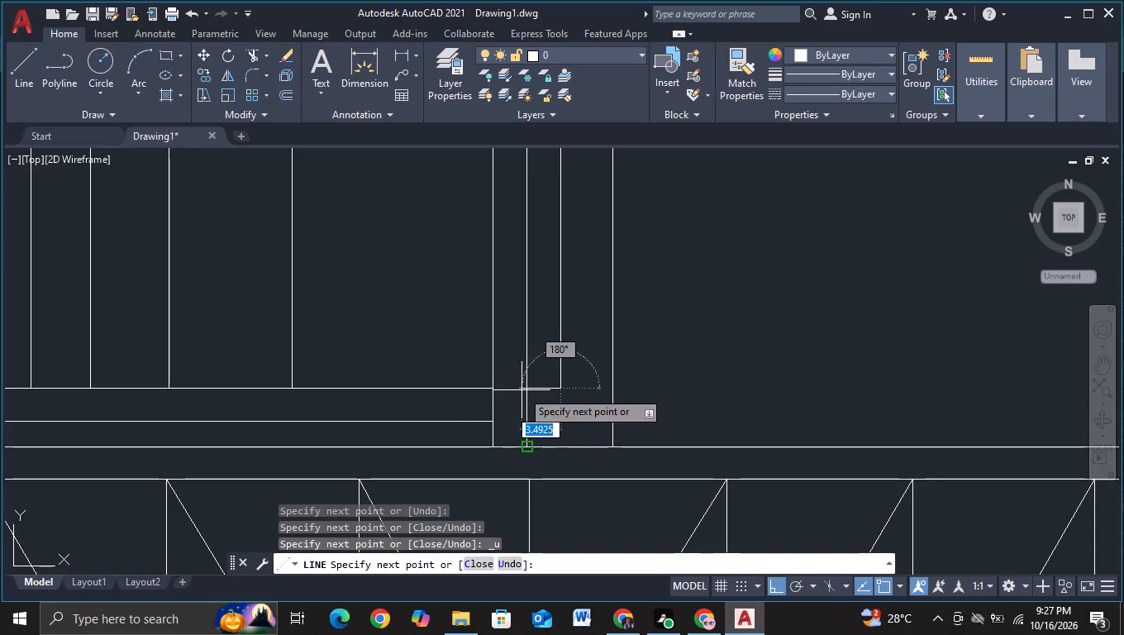
left_click(487, 386)
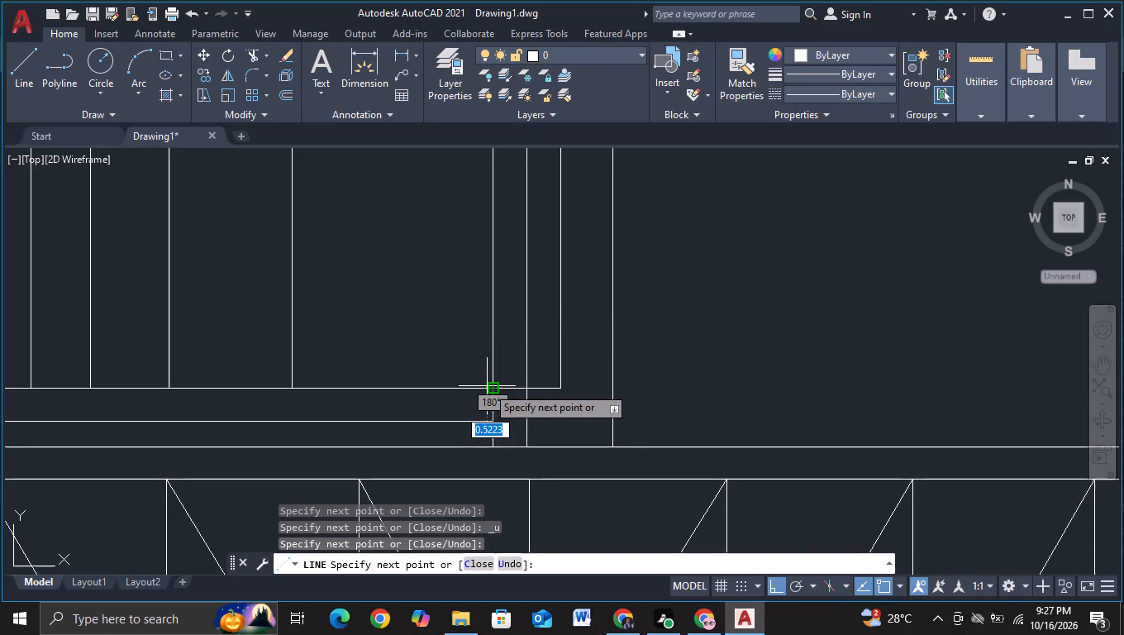
key("Escape")
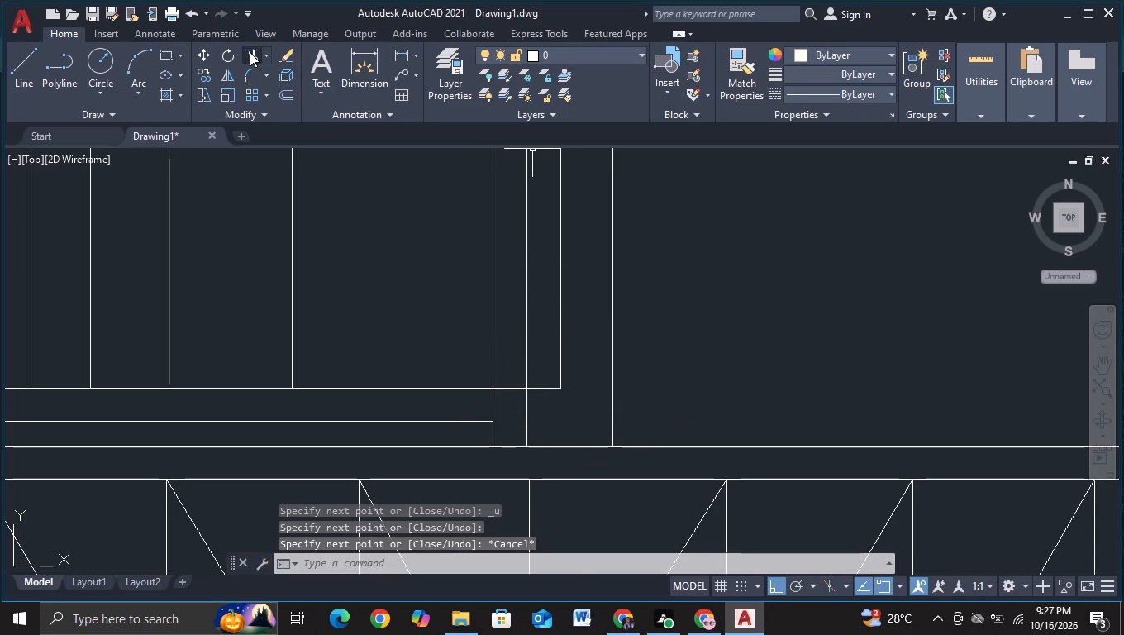
Trim the opening's top and bottom line pieces that cross the narrow vertical strip.
left_click(250, 52)
scroll(574, 295, "down", 2)
scroll(568, 286, "up", 1)
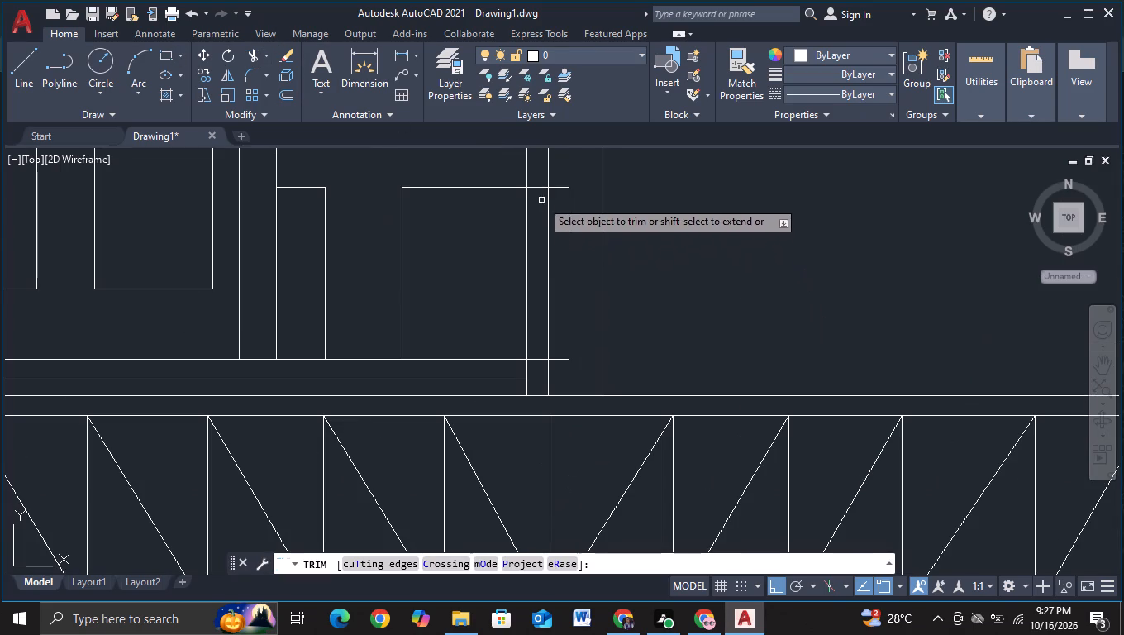
left_click(538, 185)
left_click(541, 361)
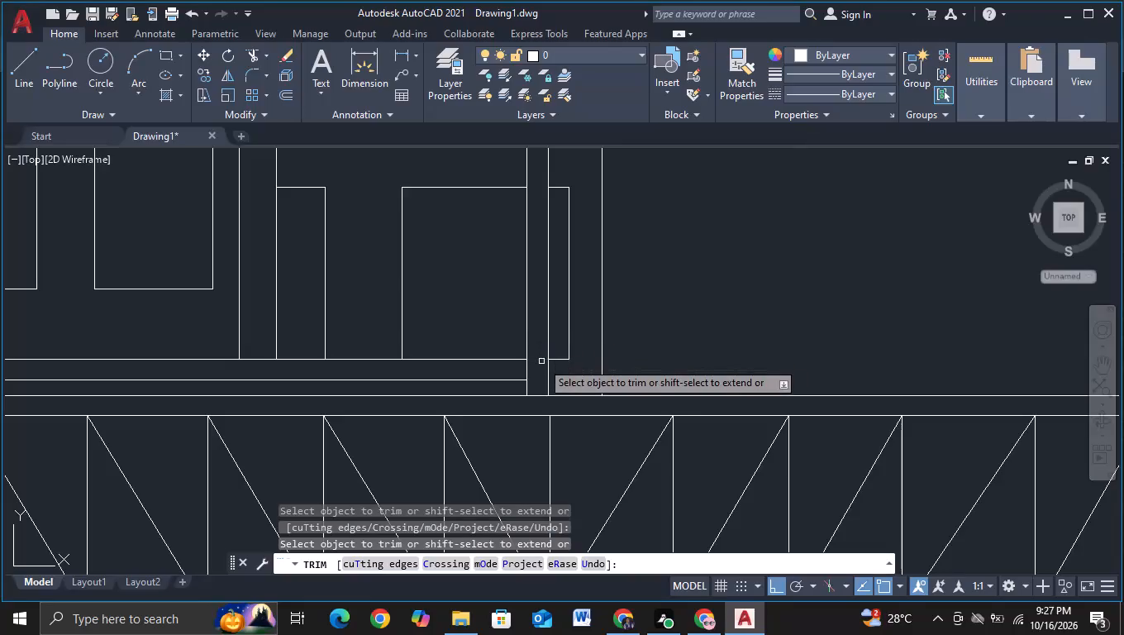
key("Escape")
Draw a stepped line from the opening's bottom outer corner: slightly outward, down, and outward past the next vertical wall line.
scroll(763, 297, "down", 2)
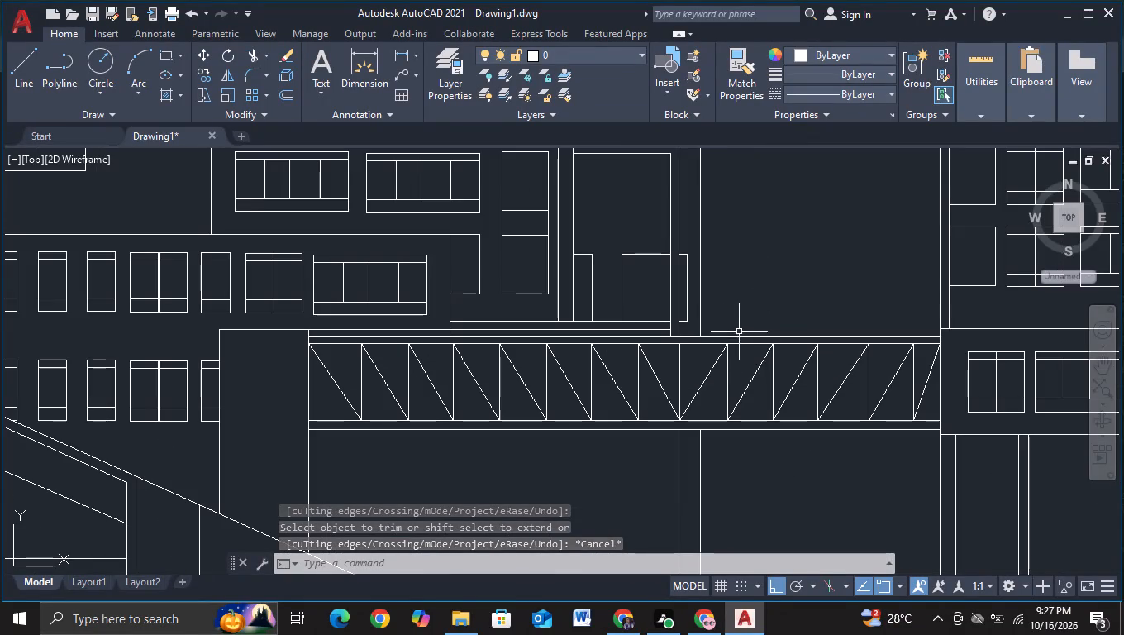
scroll(733, 323, "up", 2)
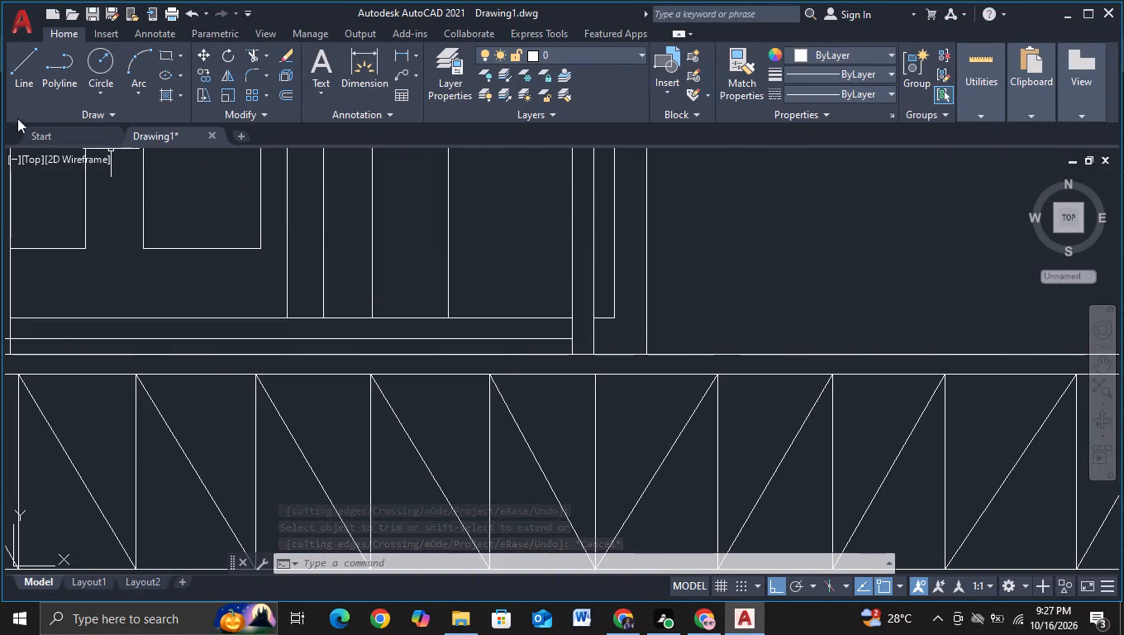
left_click(12, 75)
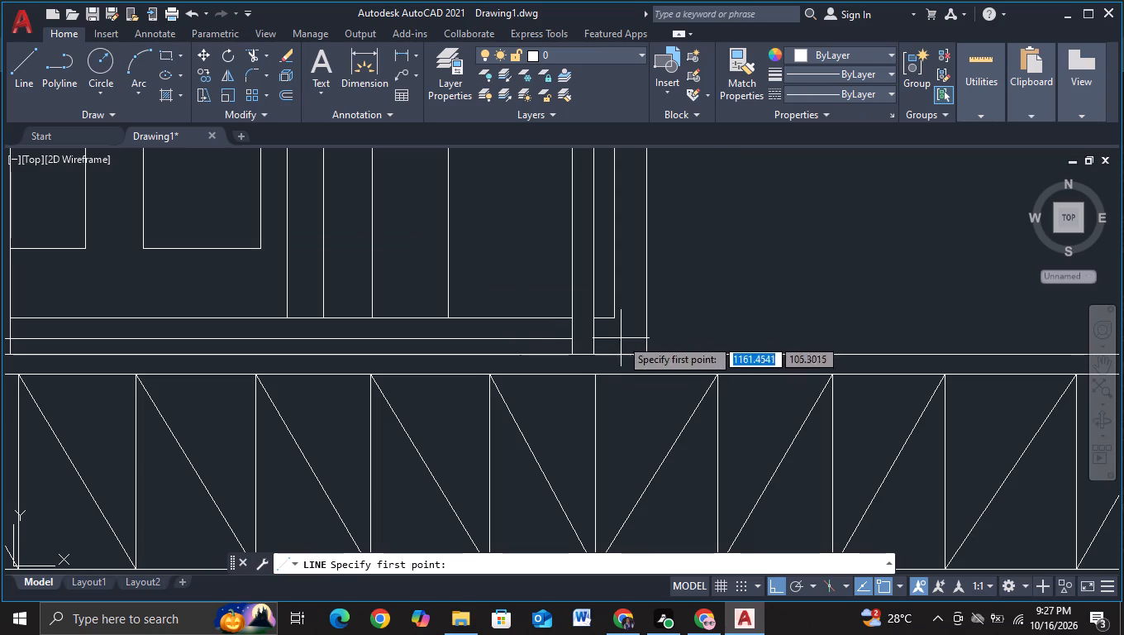
left_click(612, 322)
left_click(625, 322)
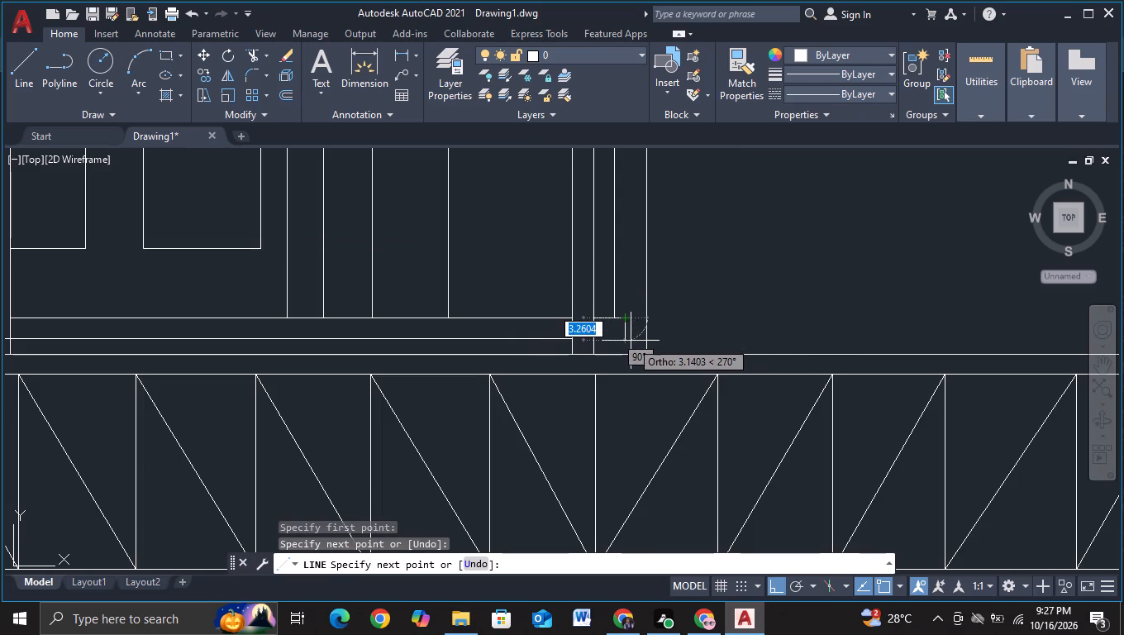
left_click(625, 337)
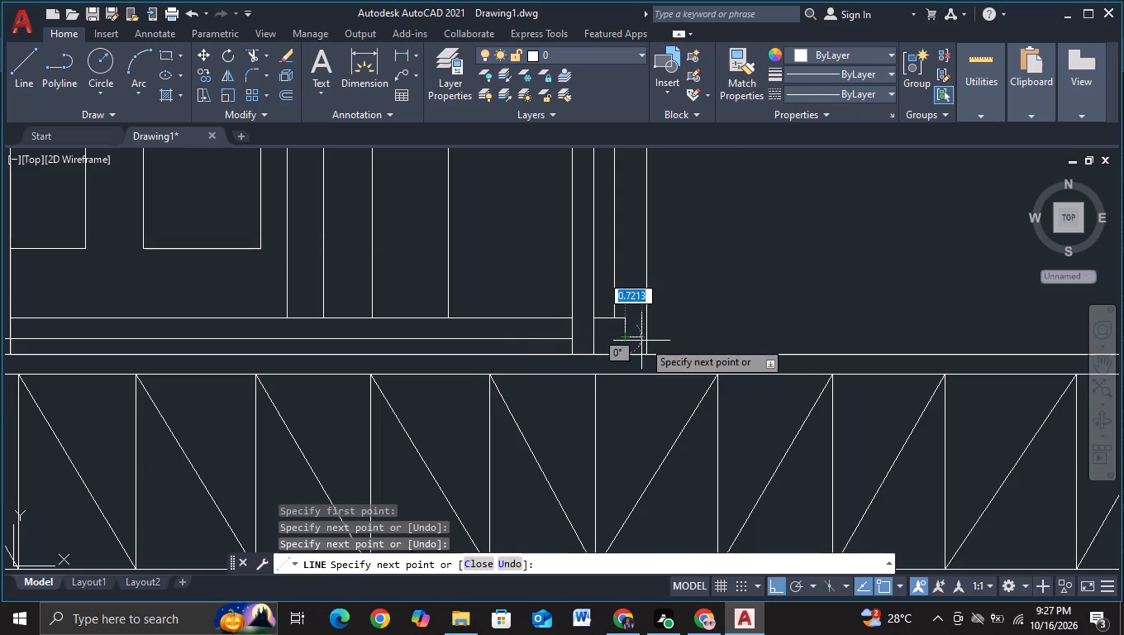
left_click(655, 341)
key("Escape")
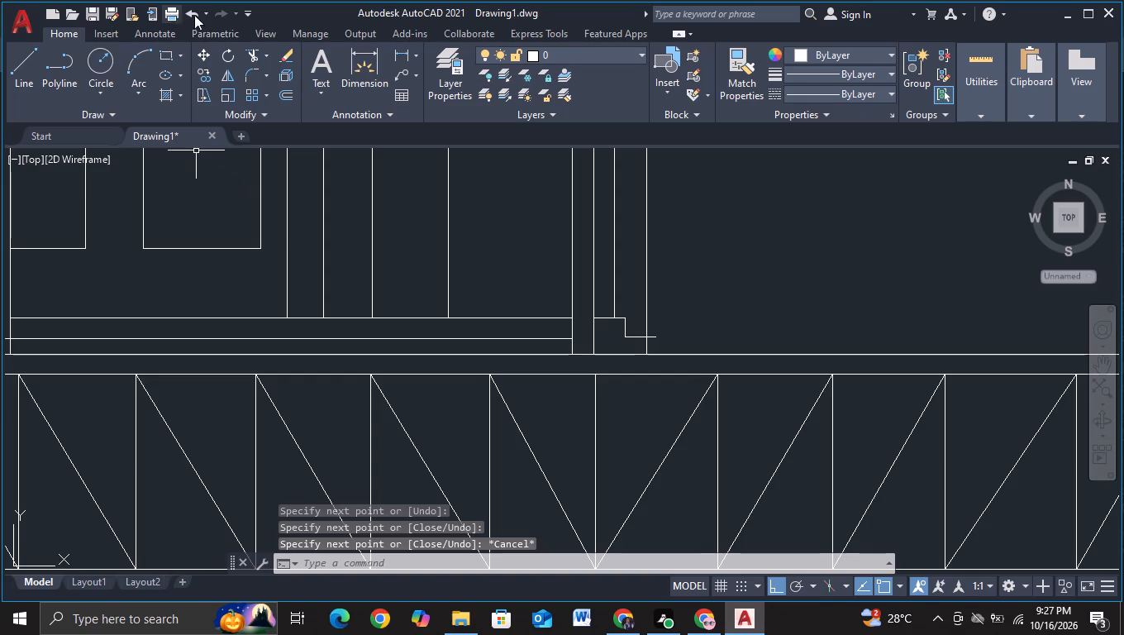
Trim the end of the stepped line that overruns the vertical wall line.
left_click(249, 56)
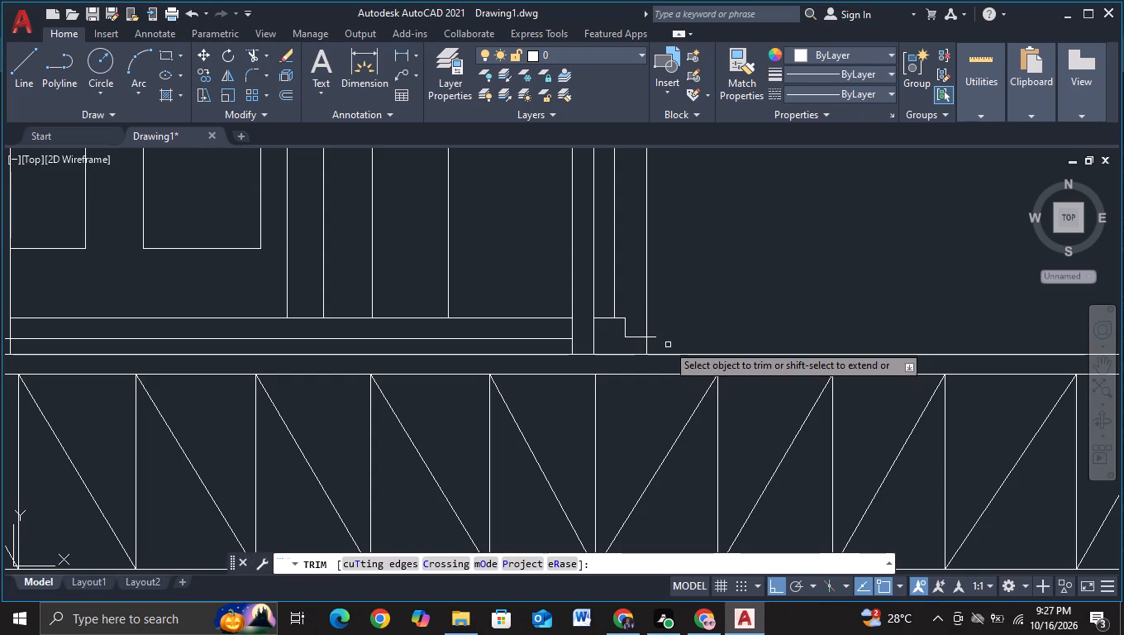
left_click(650, 339)
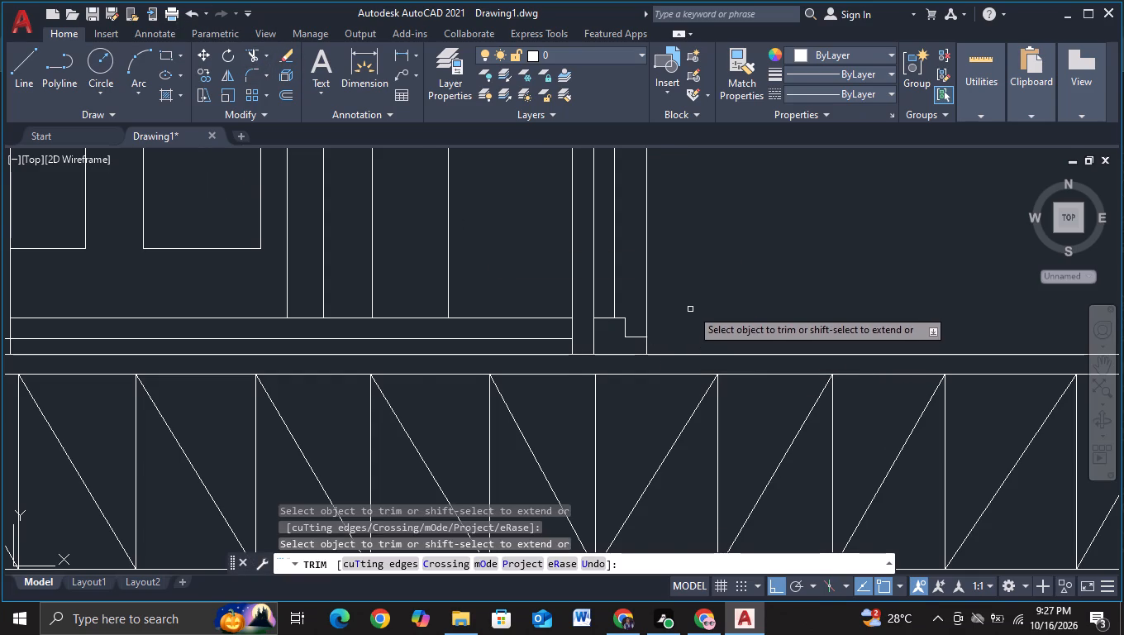
scroll(691, 308, "down", 2)
scroll(772, 282, "down", 1)
middle_click_drag(778, 277, 652, 238)
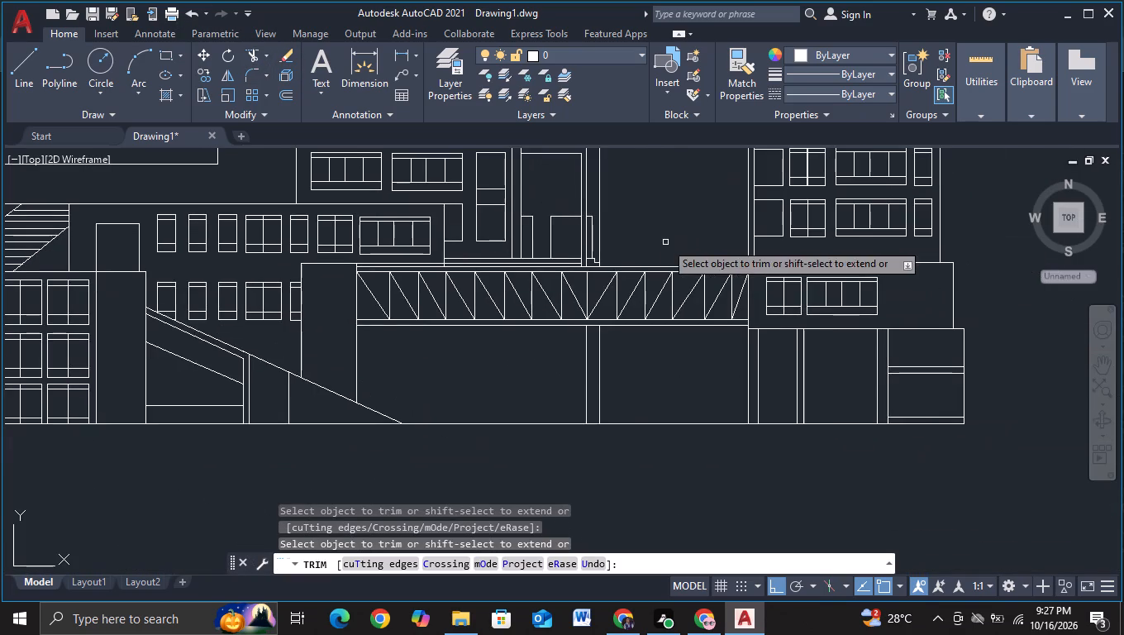
middle_click_drag(670, 245, 538, 260)
key("Escape")
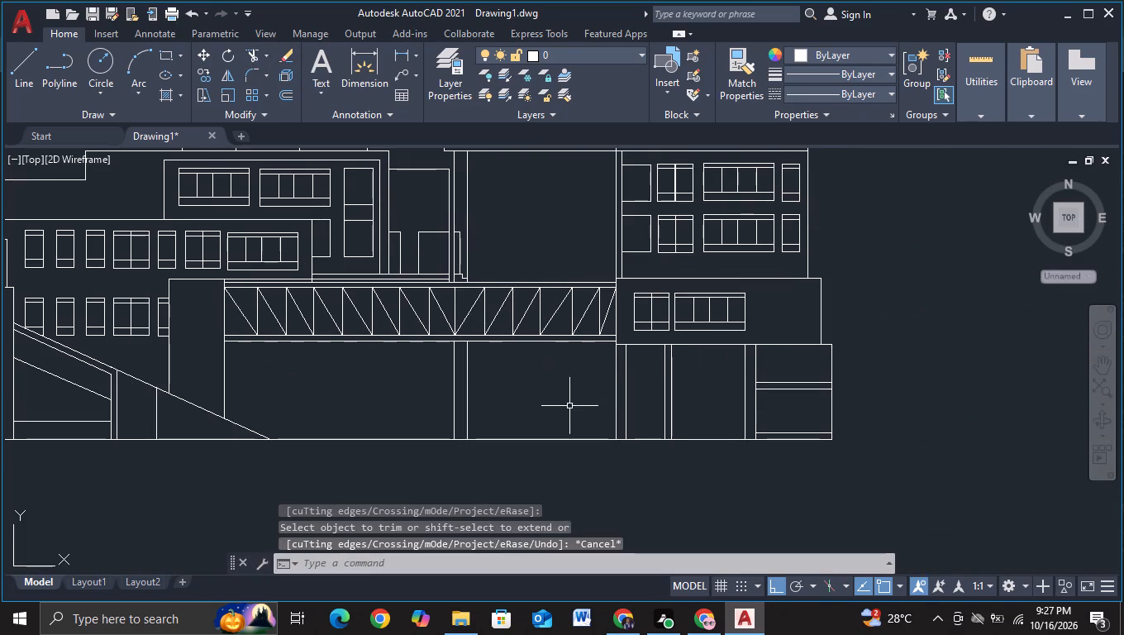
Examine the elevation's ground level around the sloping stair and the open area under the long truss band.
middle_click_drag(569, 406, 561, 342)
middle_click_drag(561, 341, 561, 296)
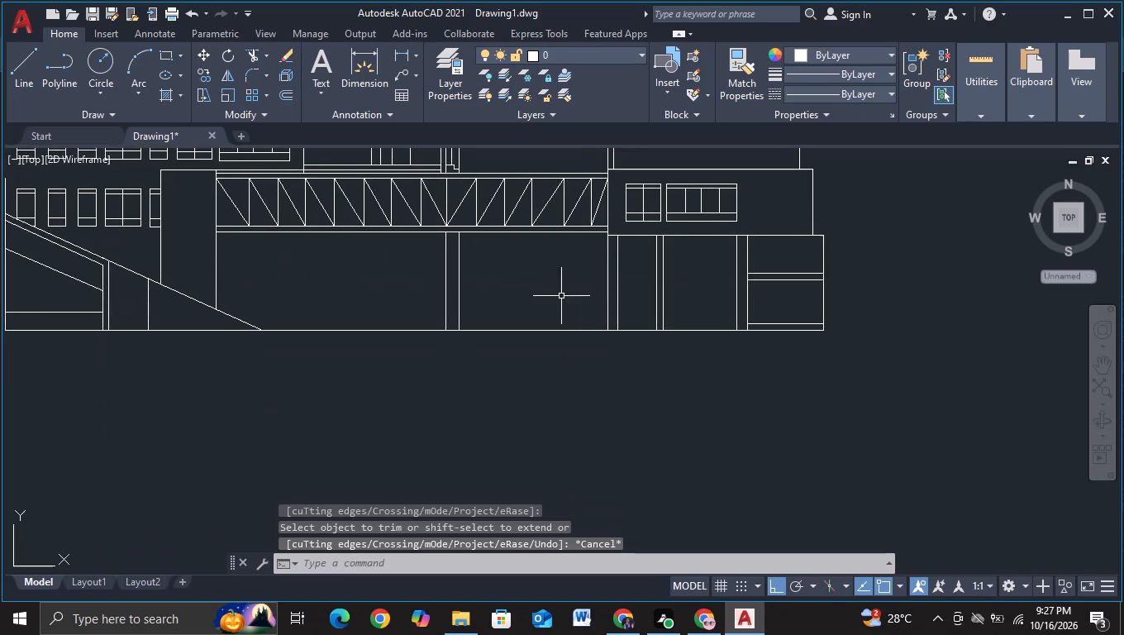
middle_click_drag(531, 389, 598, 326)
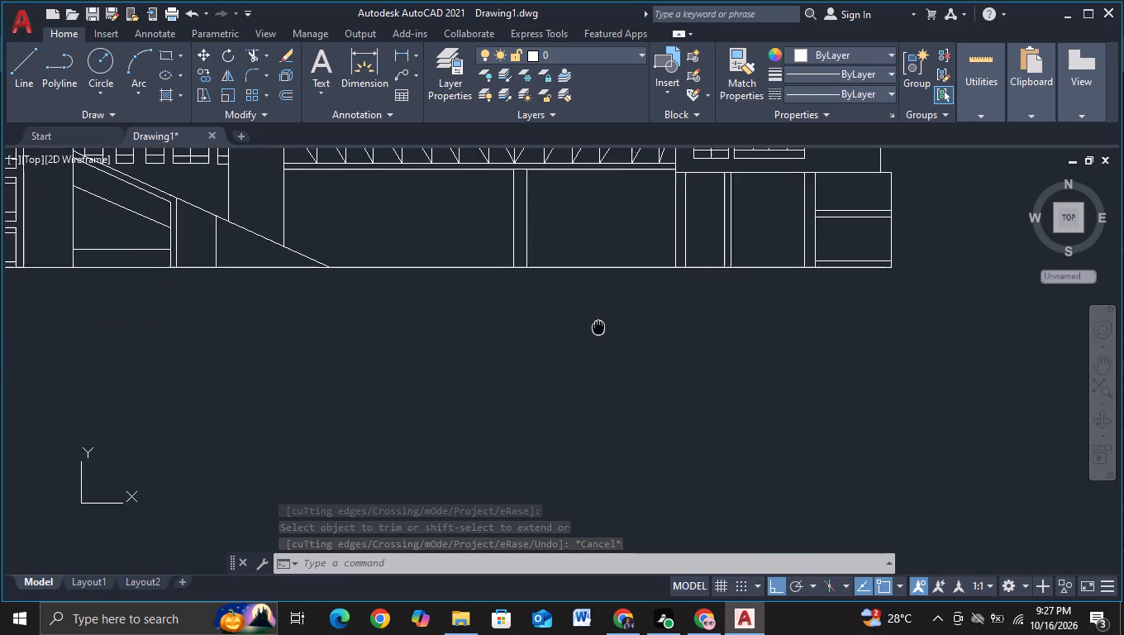
middle_click_drag(598, 326, 593, 460)
scroll(593, 459, "down", 1)
middle_click_drag(621, 473, 645, 452)
middle_click_drag(528, 465, 590, 457)
middle_click_drag(580, 459, 582, 451)
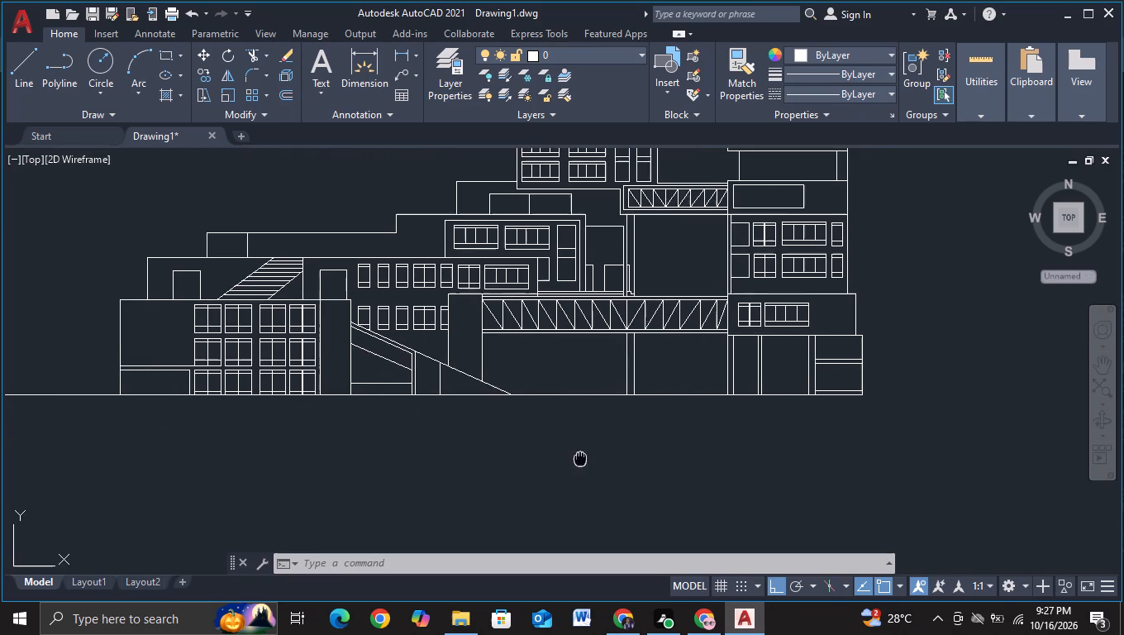
middle_click_drag(582, 451, 592, 408)
scroll(422, 423, "up", 1)
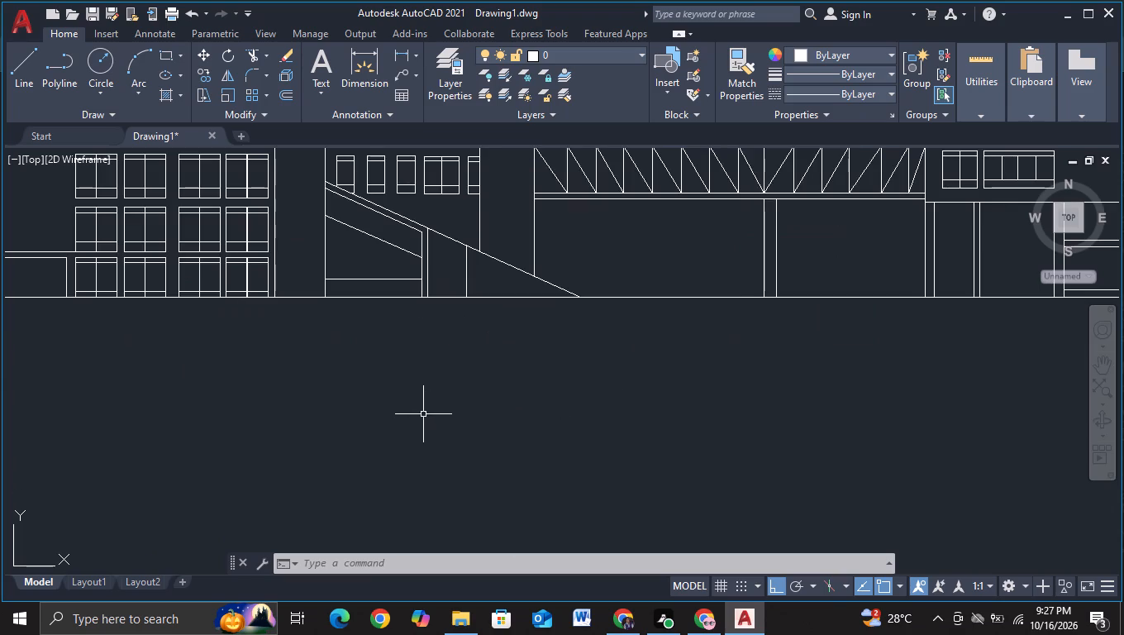
scroll(388, 375, "up", 2)
middle_click_drag(397, 322, 420, 463)
middle_click_drag(445, 390, 438, 454)
scroll(507, 431, "down", 1)
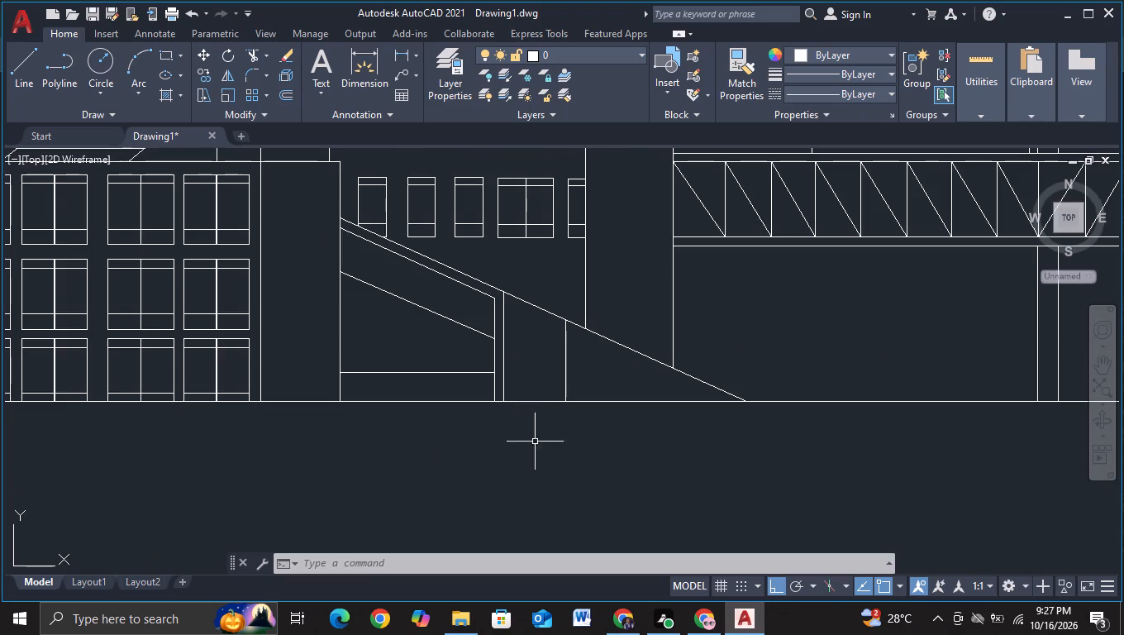
middle_click_drag(581, 455, 474, 425)
middle_click_drag(555, 431, 454, 418)
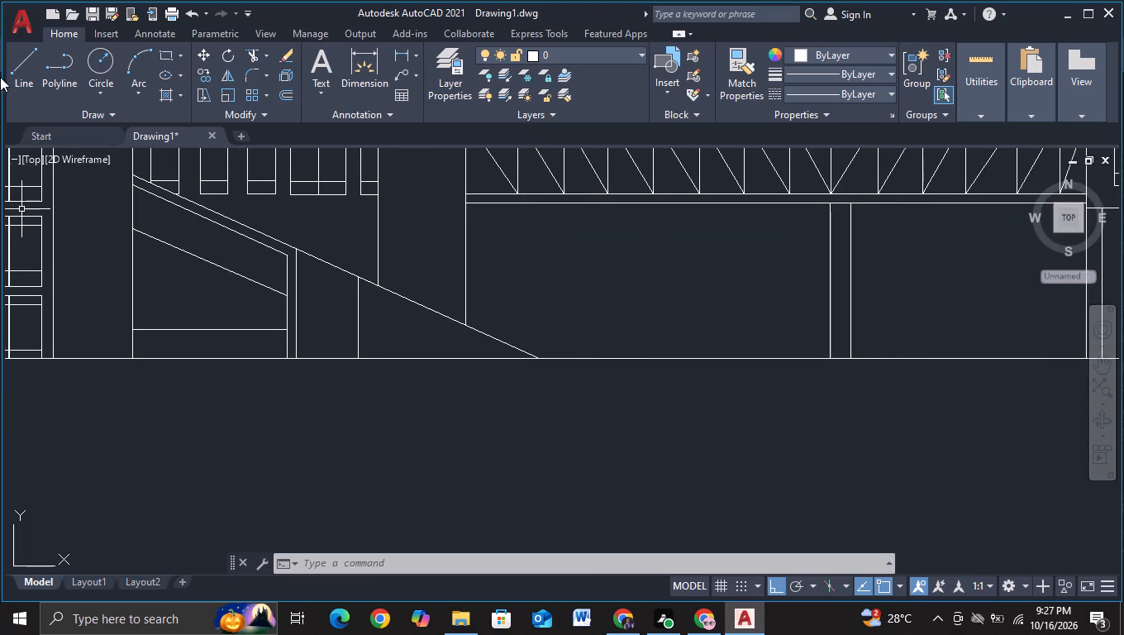
Draw a vertical line just inside the open area's stair-side edge, from the truss band's bottom strip down past the sloping line.
left_click(26, 73)
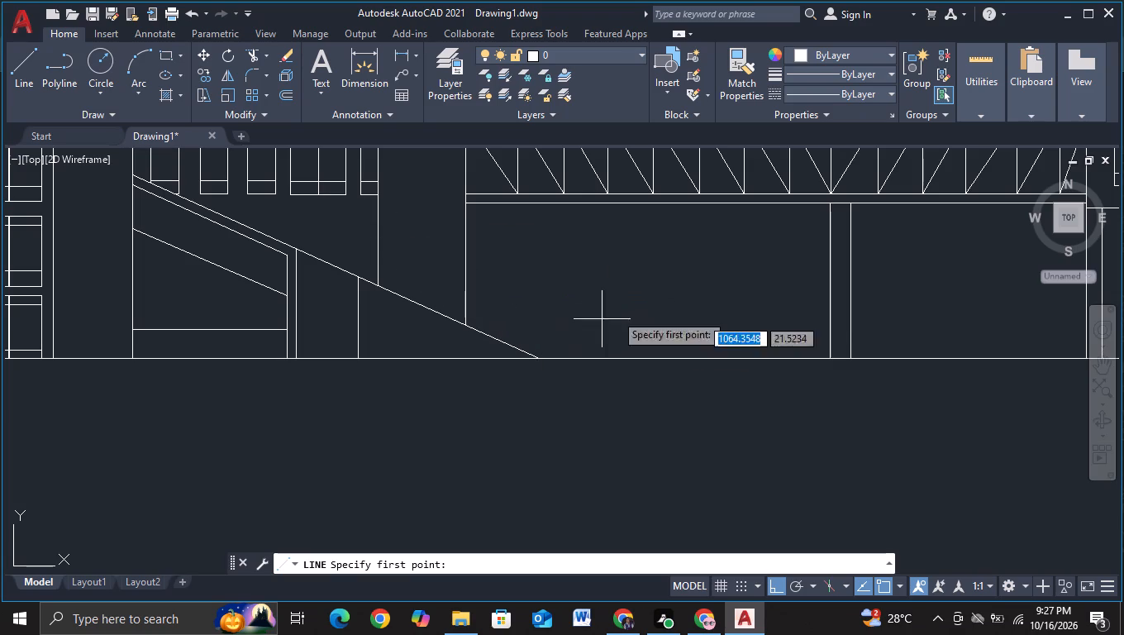
scroll(513, 274, "up", 1)
middle_click_drag(465, 157, 431, 302)
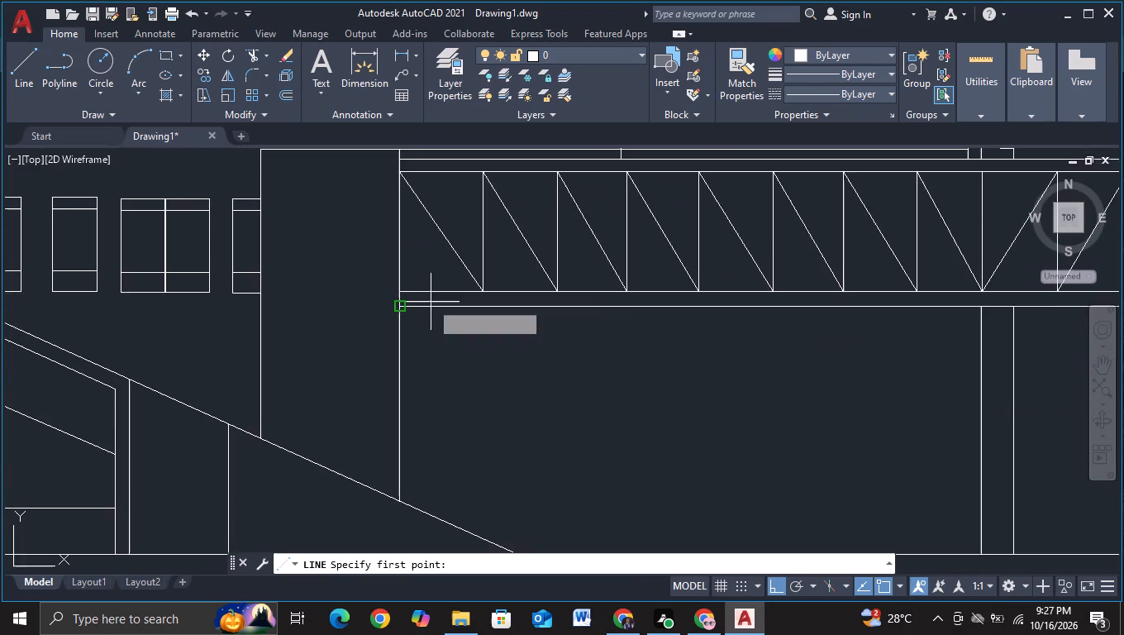
scroll(433, 299, "up", 2)
left_click(393, 294)
scroll(402, 446, "down", 1)
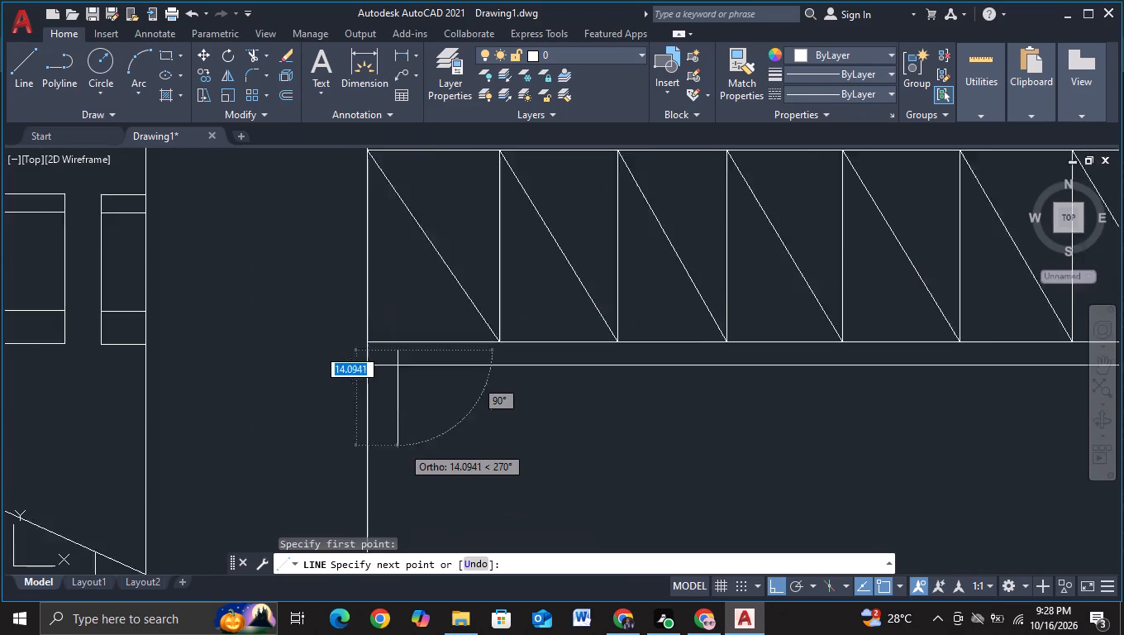
scroll(402, 446, "down", 1)
middle_click_drag(412, 450, 442, 260)
left_click(441, 436)
key("Escape")
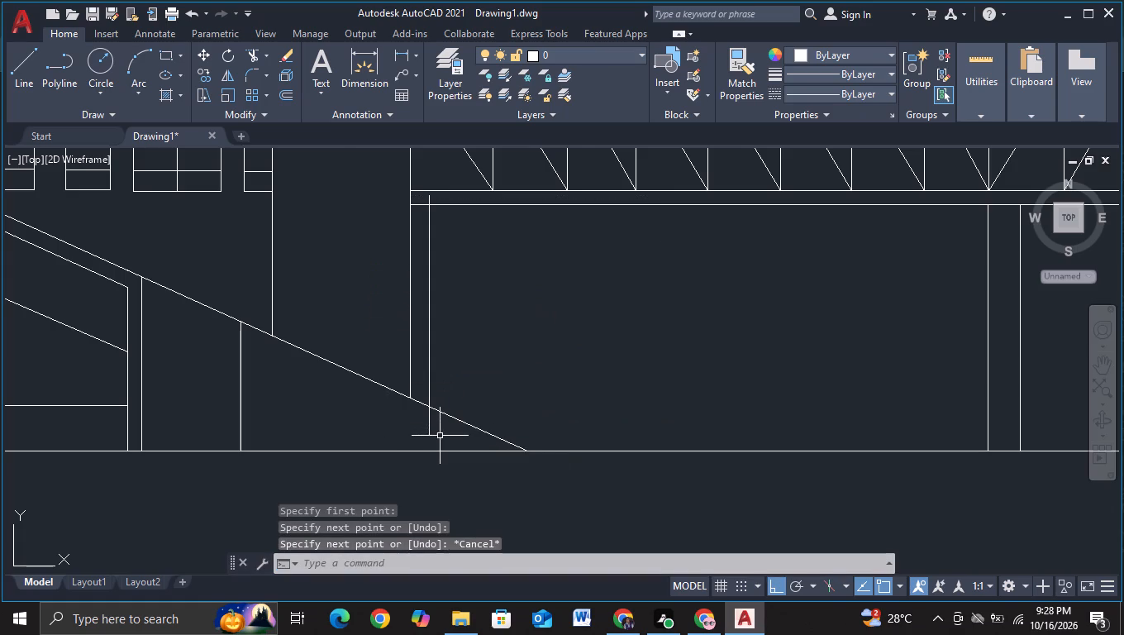
Trim the new vertical line's ends above the truss band's lowest line and below the sloping stair line.
left_click(250, 51)
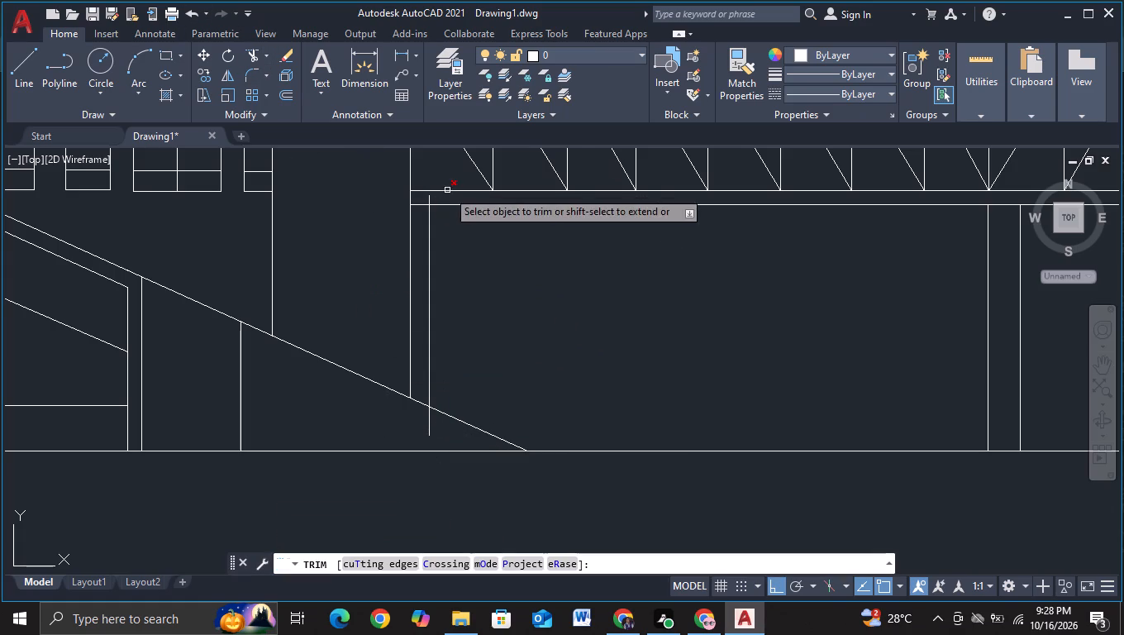
left_click(427, 200)
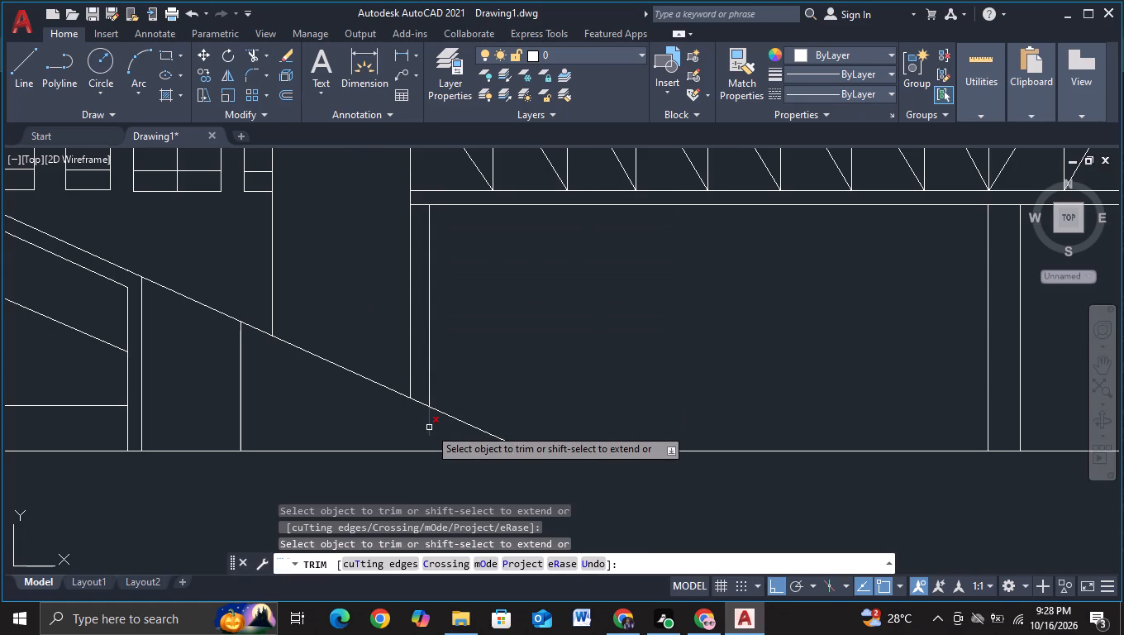
left_click(429, 427)
scroll(528, 385, "down", 1)
middle_click_drag(560, 385, 390, 346)
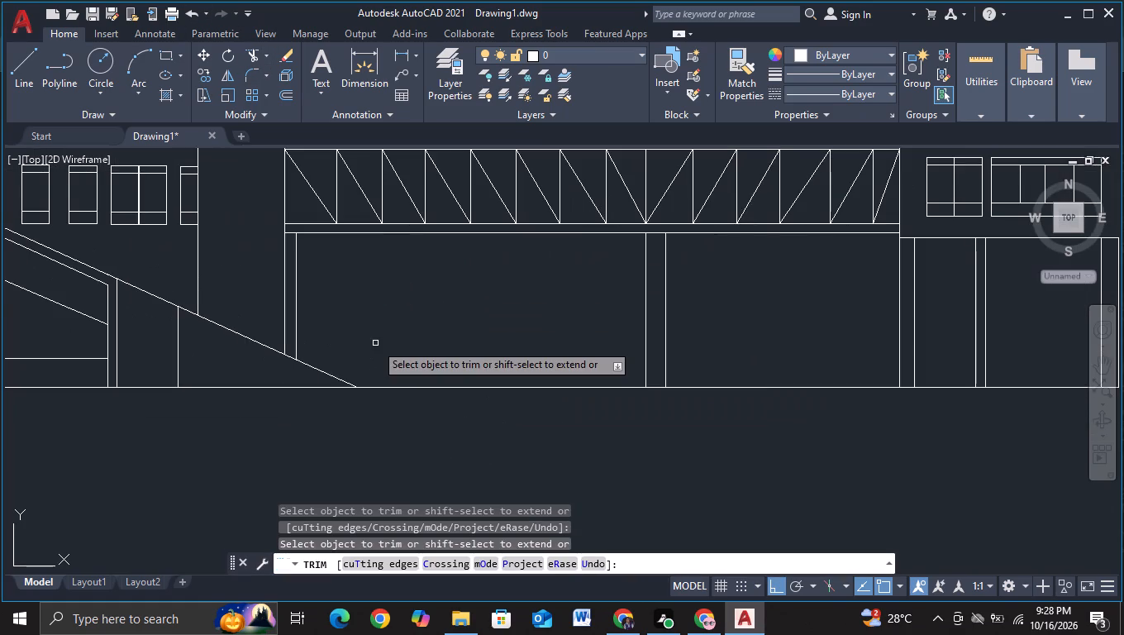
key("Escape")
Draw a vertical line from the foot of the truss's post between its second and third panels down past the ground line.
left_click(32, 55)
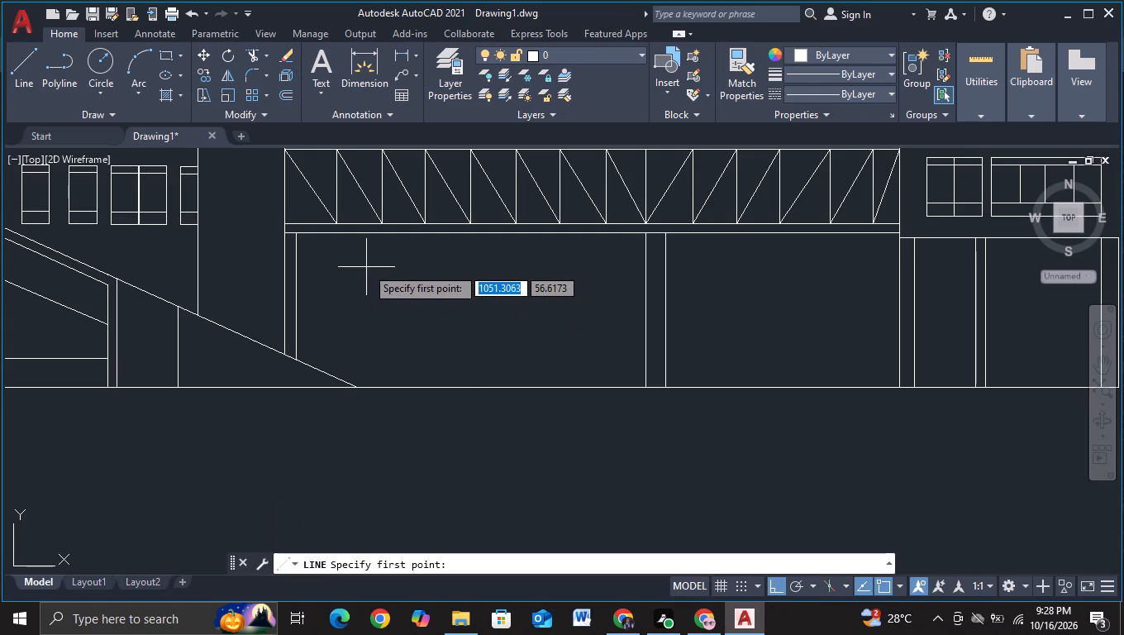
scroll(365, 246, "up", 1)
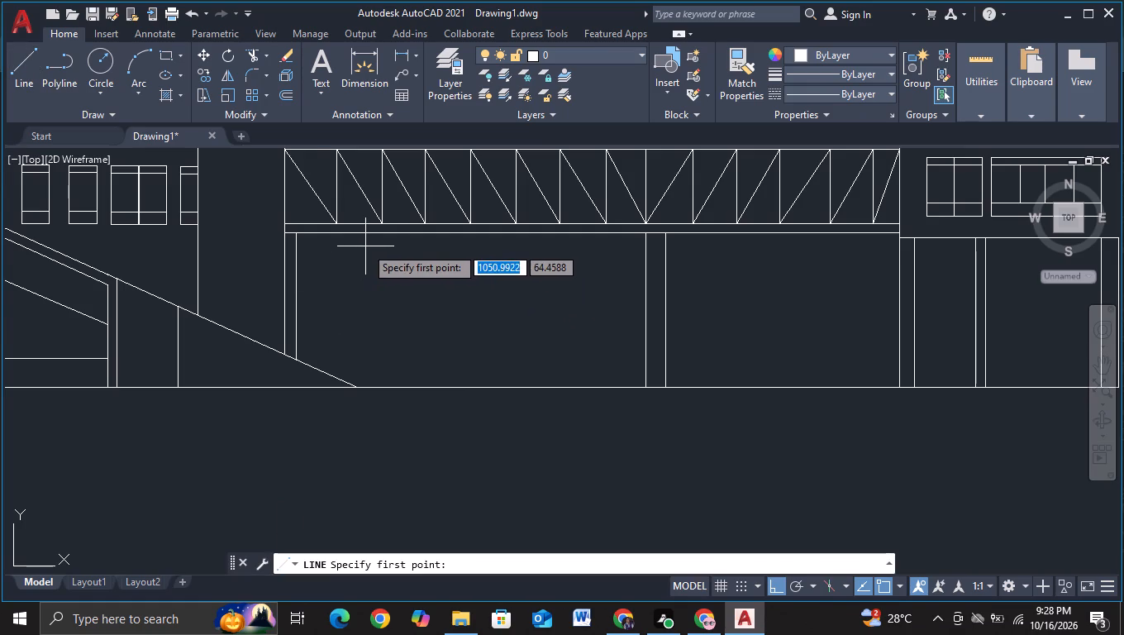
left_click(392, 214)
middle_click_drag(383, 502, 393, 423)
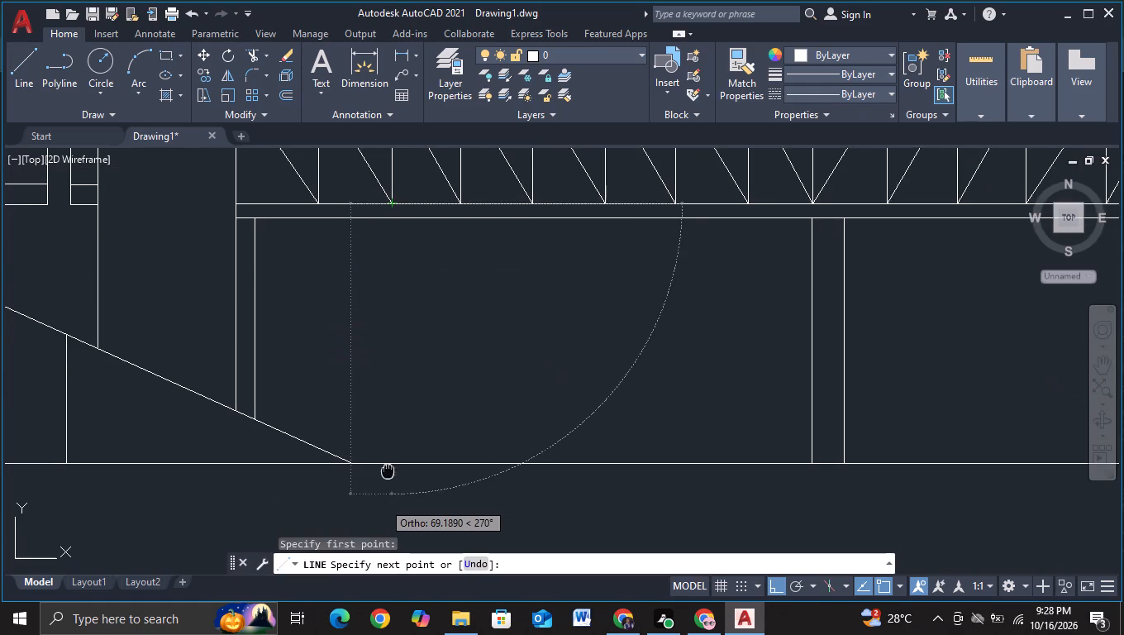
middle_click_drag(393, 423, 402, 349)
left_click(391, 394)
key("Escape")
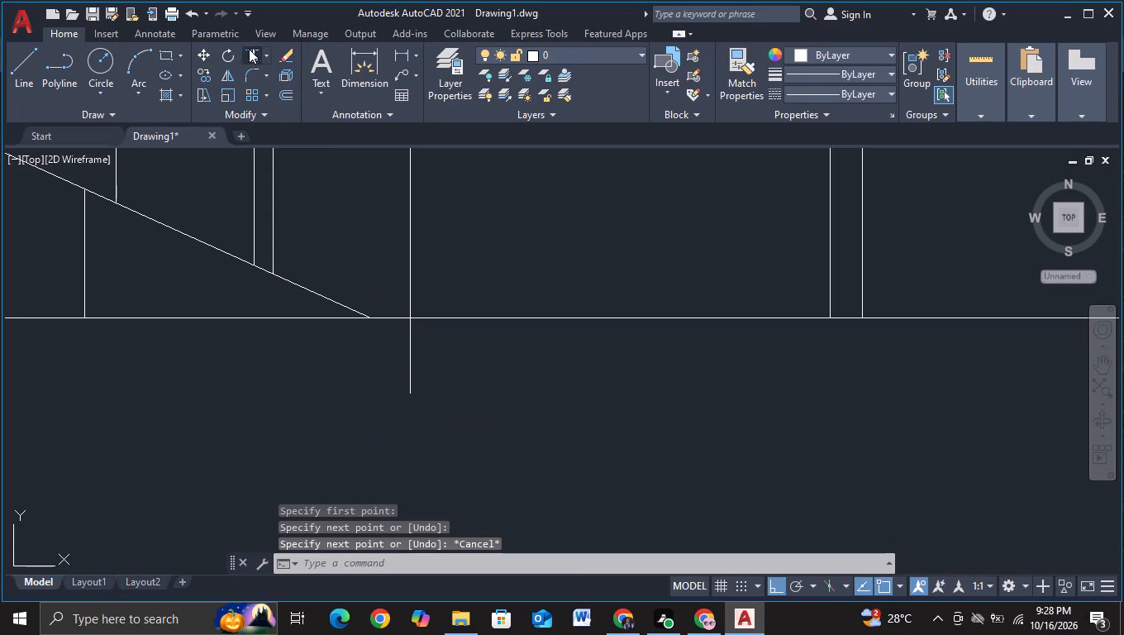
Trim this vertical line's pieces below the ground line and inside the truss band's bottom strip.
left_click(249, 49)
left_click_drag(379, 374, 511, 376)
scroll(511, 376, "down", 2)
middle_click_drag(510, 287, 446, 360)
scroll(510, 287, "down", 1)
scroll(439, 360, "up", 2)
scroll(388, 307, "up", 2)
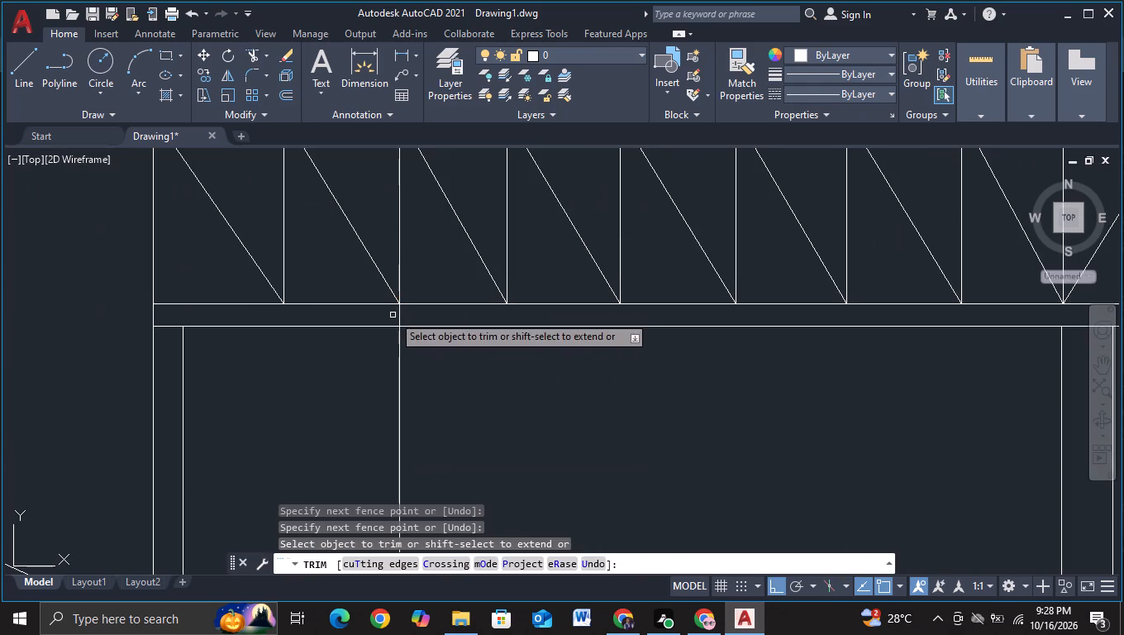
left_click(399, 315)
scroll(455, 464, "down", 2)
middle_click_drag(460, 466, 425, 361)
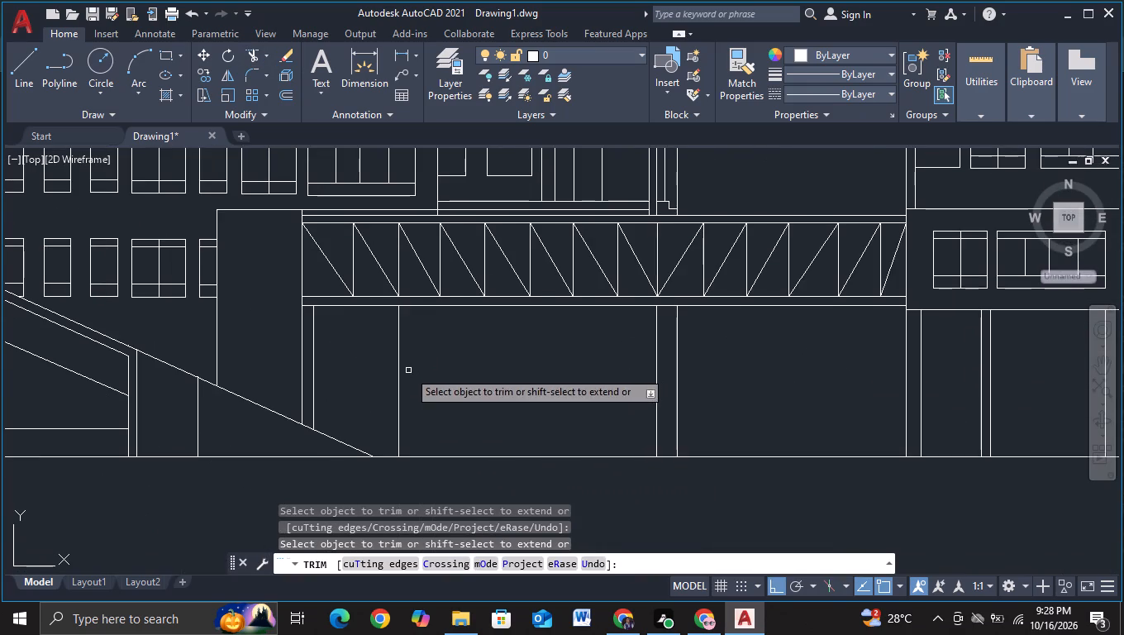
key("Escape")
Copy the vertical line beneath the truss band twice towards the existing wide column, placing the copies close together as a narrow post.
left_click(397, 370)
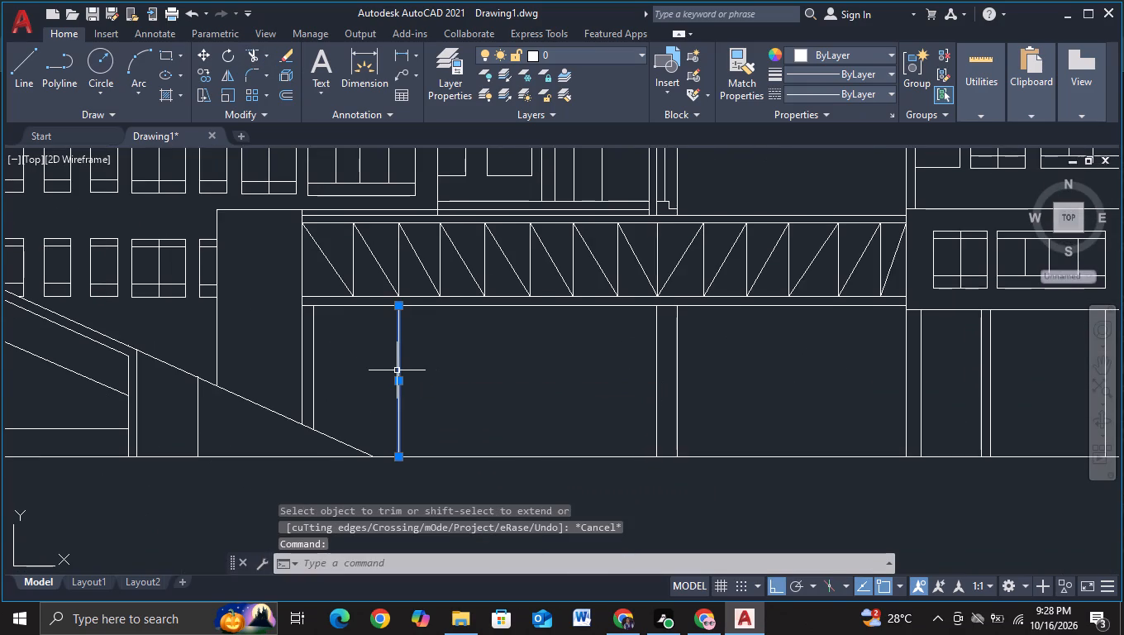
key("c")
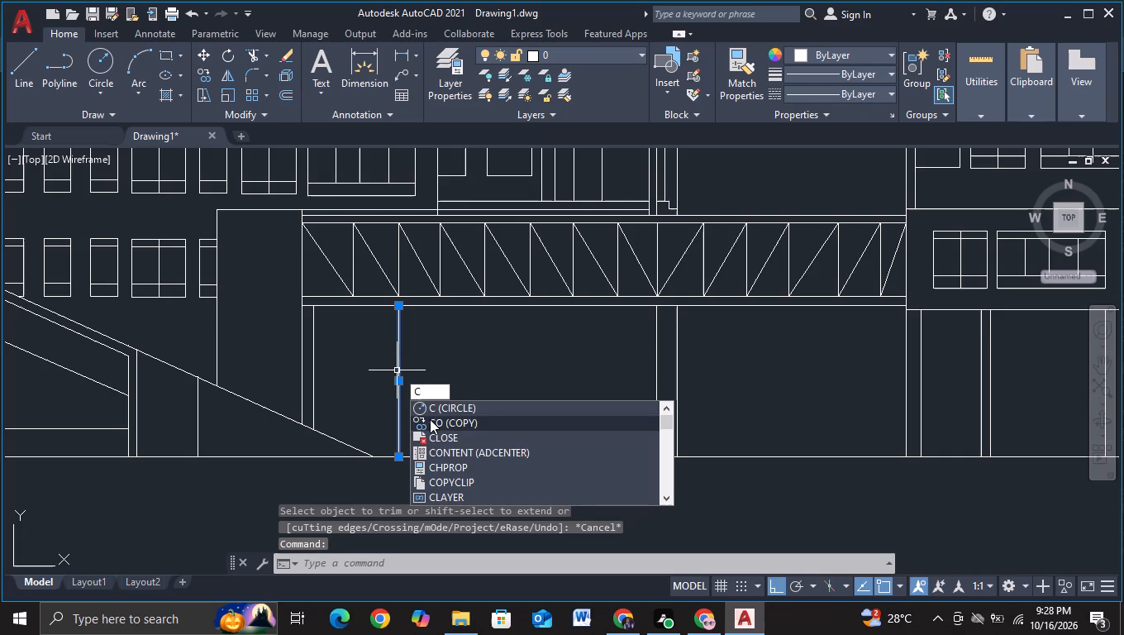
left_click(431, 418)
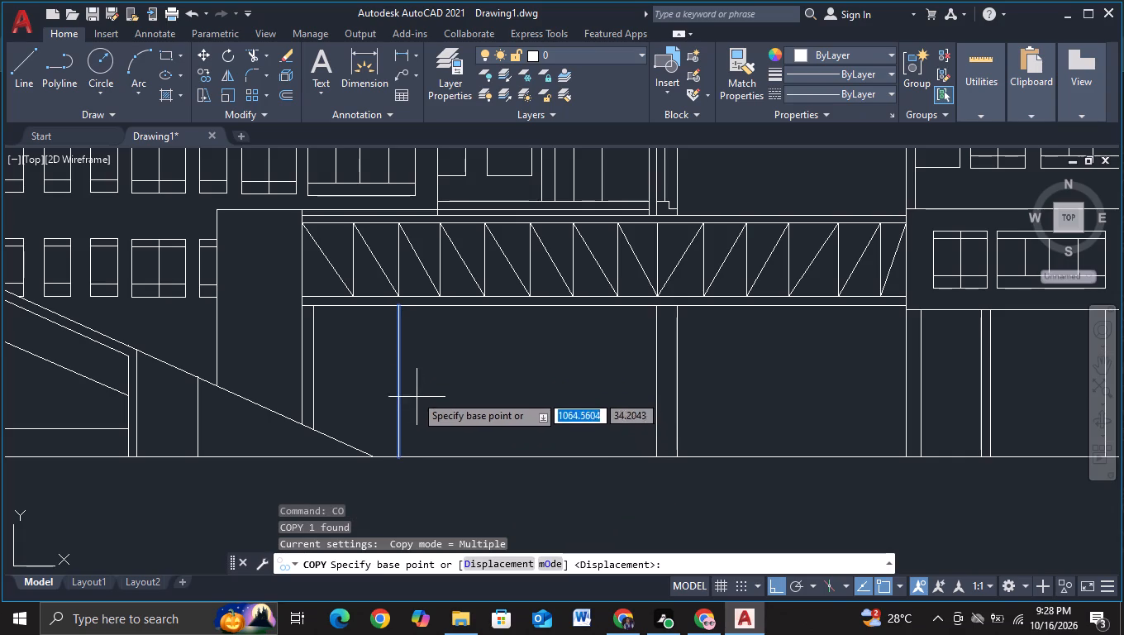
left_click(397, 389)
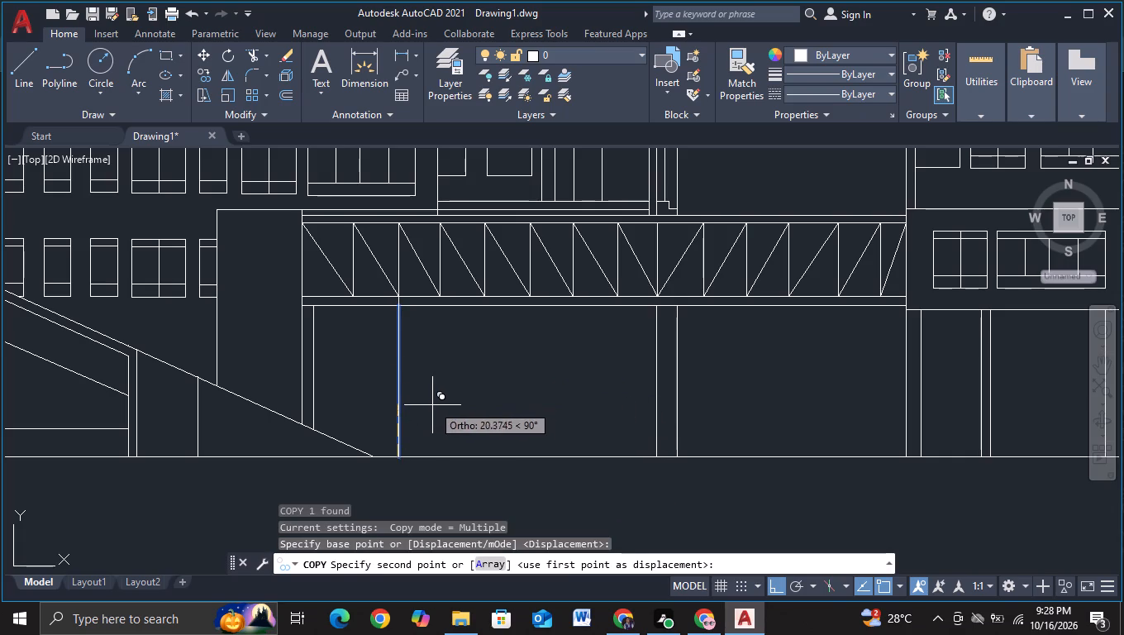
scroll(436, 421, "up", 1)
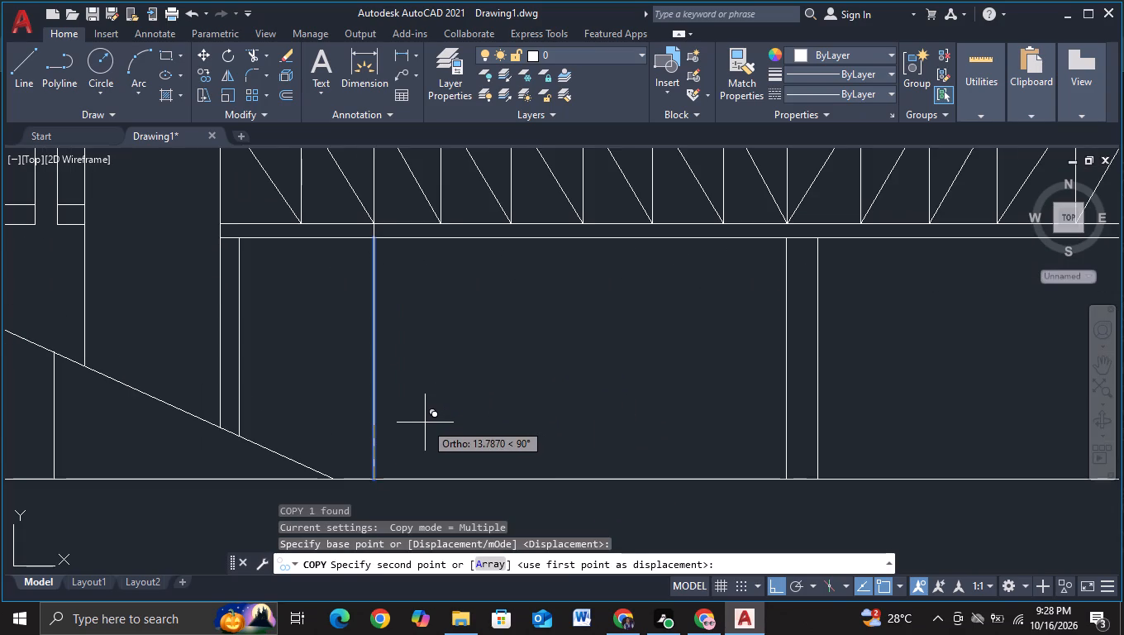
scroll(416, 423, "up", 2)
key("F3")
scroll(414, 427, "up", 1)
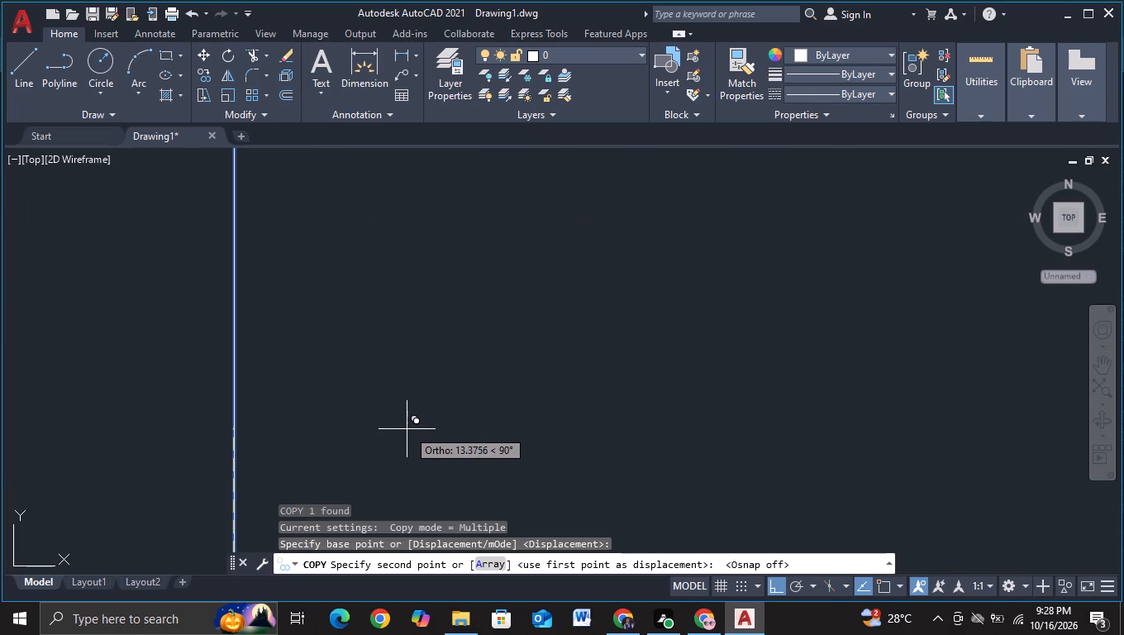
scroll(407, 431, "down", 3)
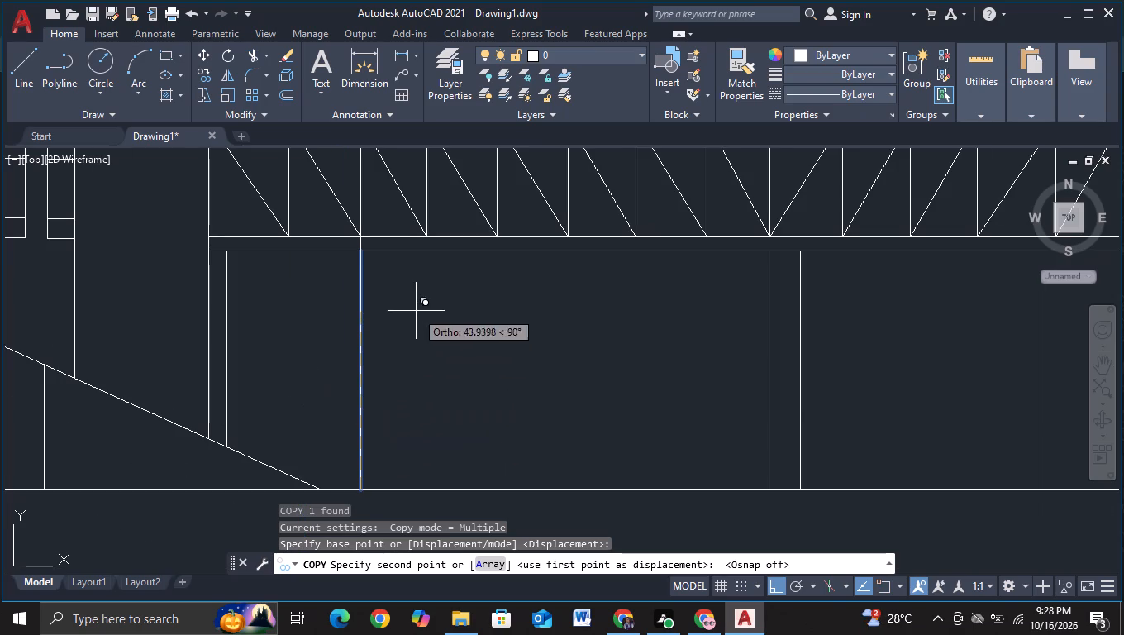
scroll(440, 322, "down", 2)
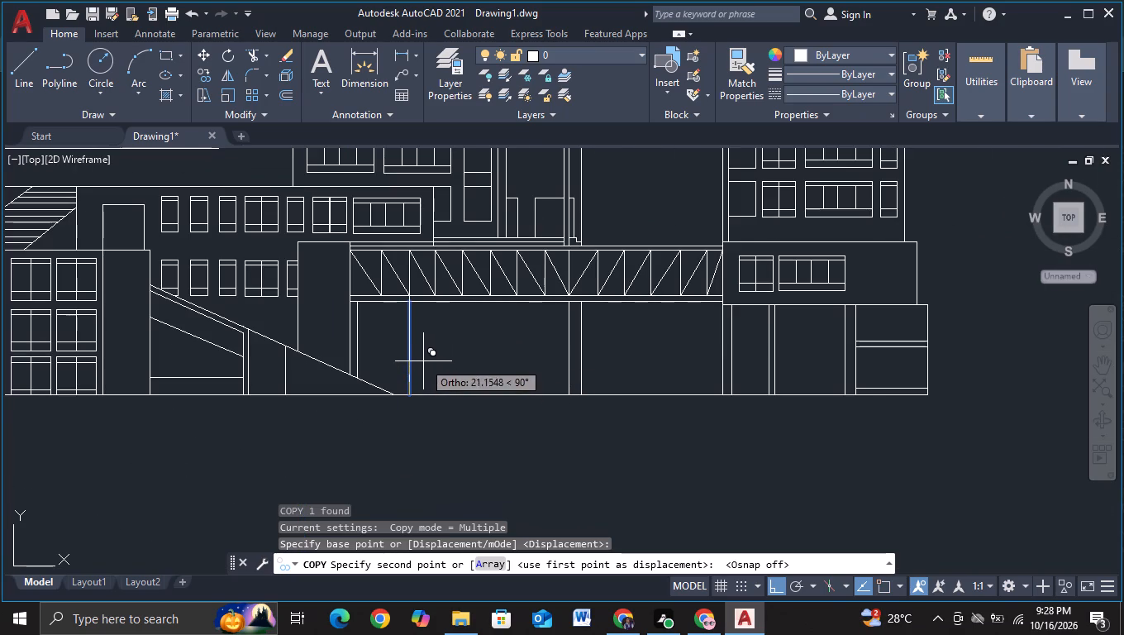
left_click(522, 365)
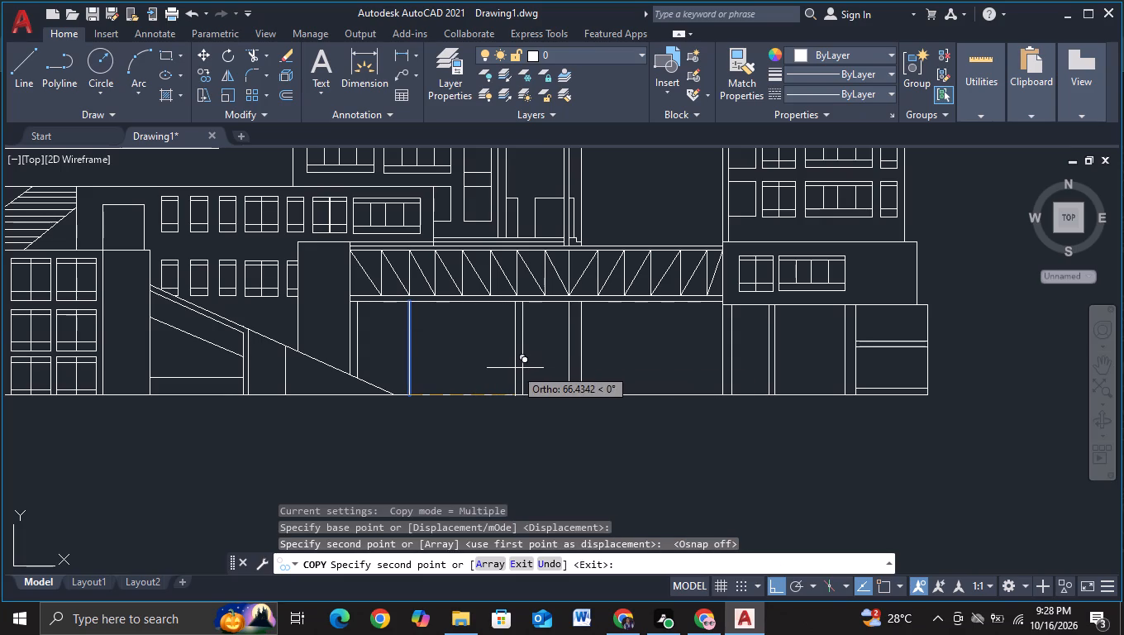
left_click(515, 368)
key("Escape")
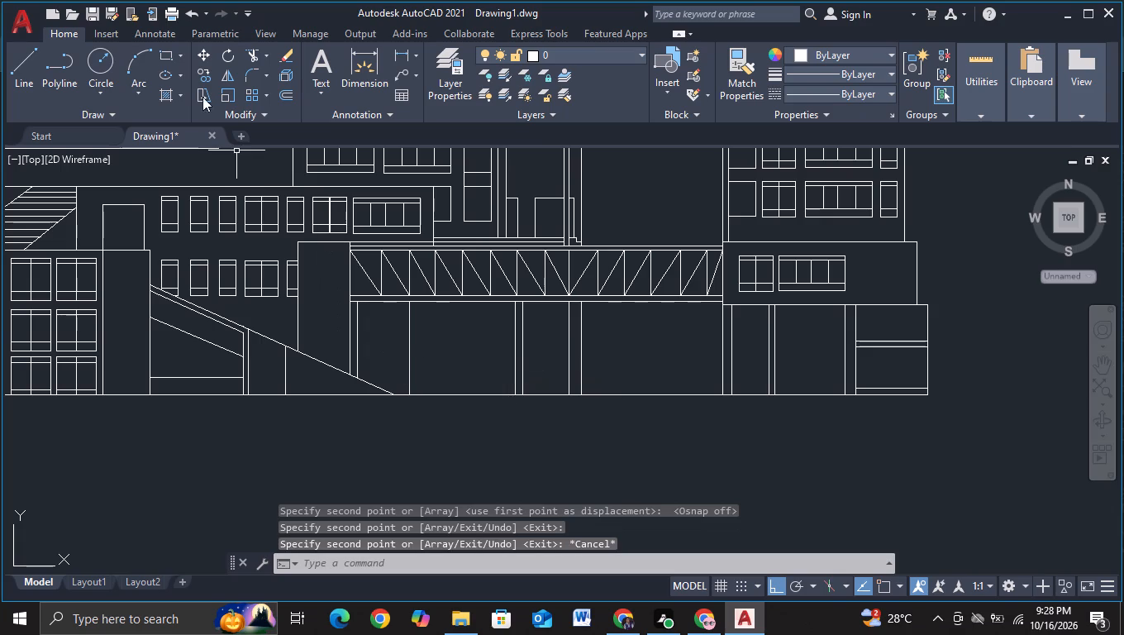
Trim away the original vertical line between the stair-side edge and the new narrow post.
left_click(253, 54)
left_click_drag(426, 341, 385, 340)
key("Escape")
Copy the narrow post's two lines horizontally towards the stair, placing the second post just past the foot of the sloping line.
left_click_drag(550, 325, 487, 356)
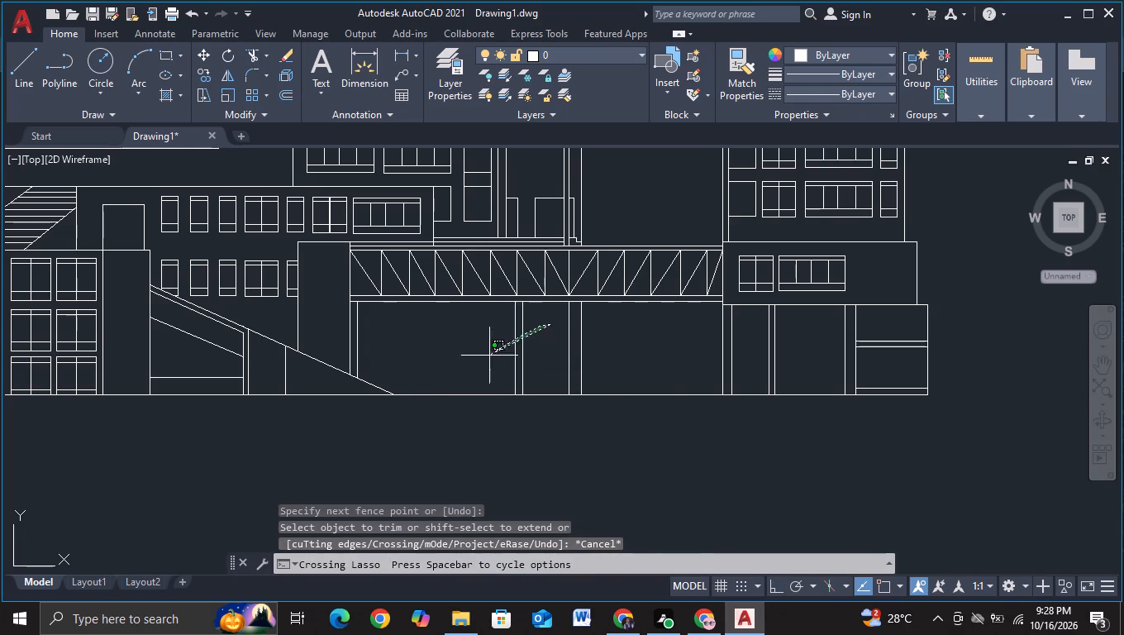
left_click_drag(487, 356, 474, 361)
key("c")
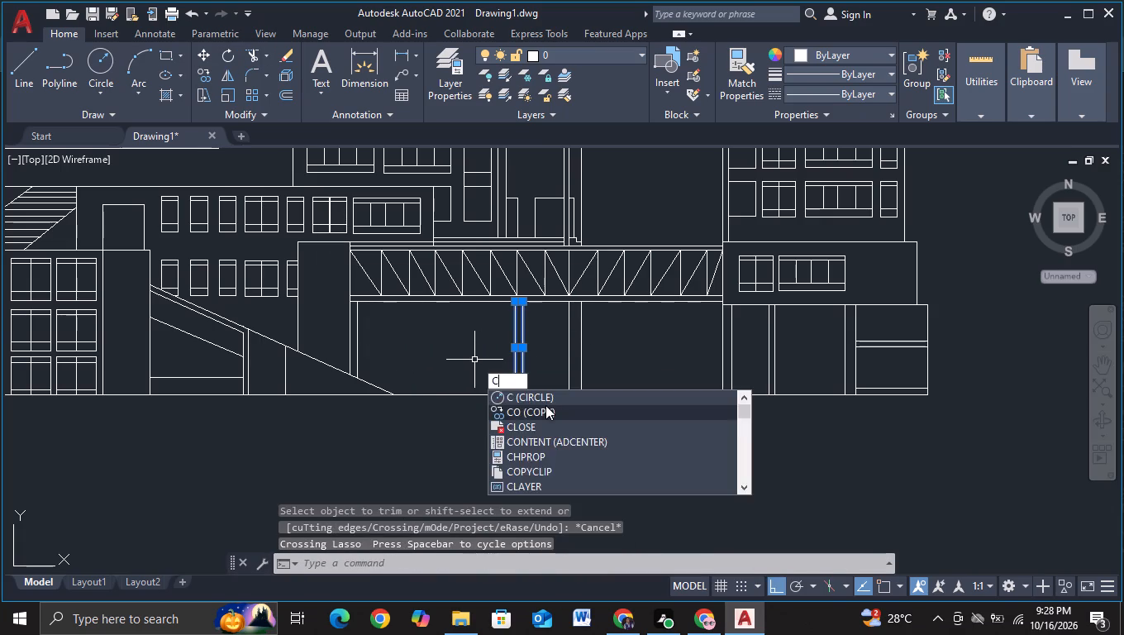
left_click(545, 405)
left_click(522, 343)
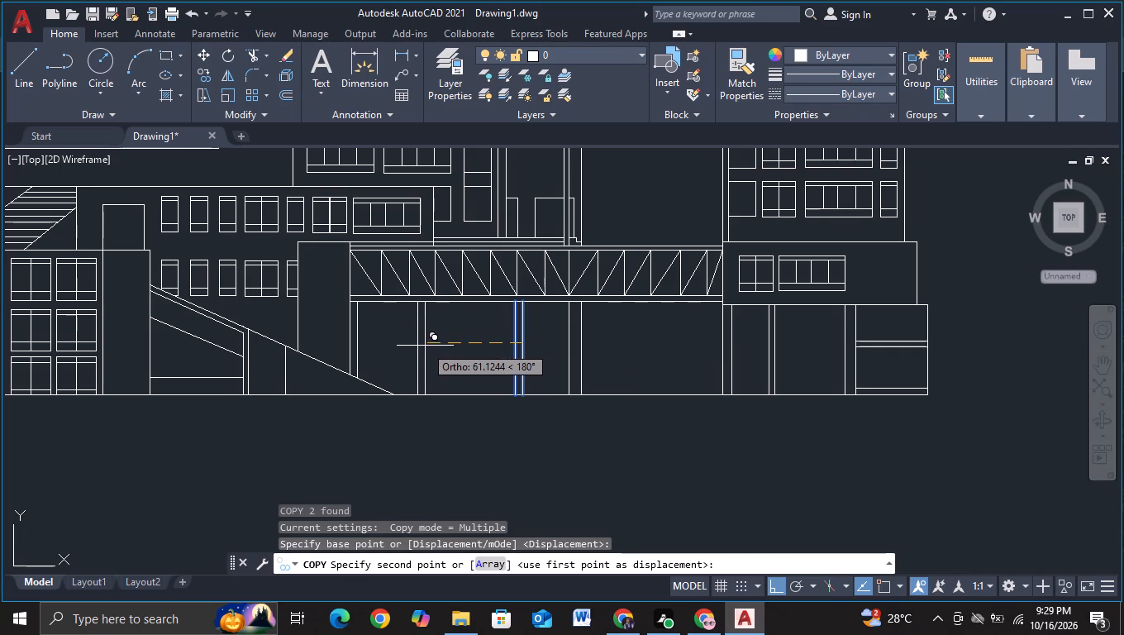
left_click(435, 346)
key("Escape")
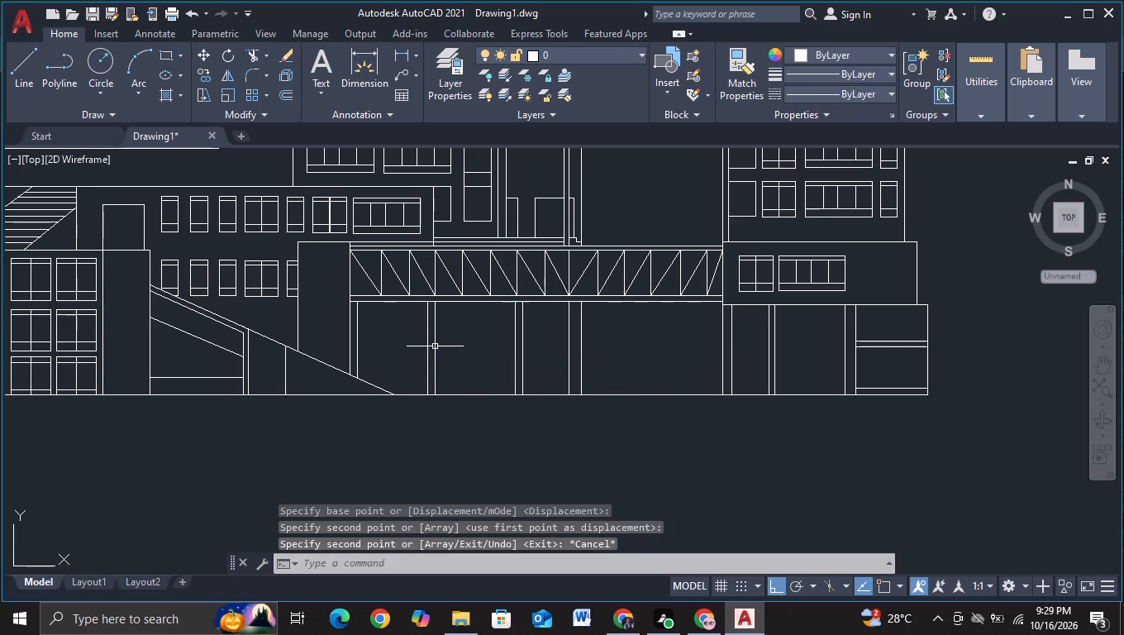
Draw a vertical line midway between the two narrow posts, from inside the truss band's bottom strip down past the ground line.
scroll(492, 404, "up", 1)
left_click(23, 82)
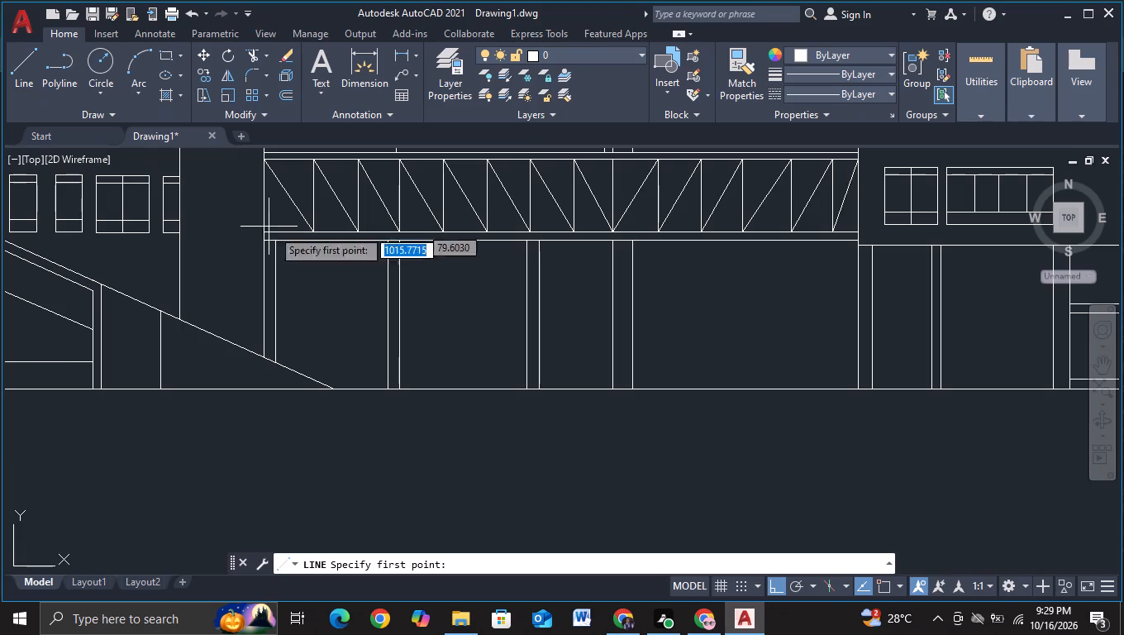
scroll(321, 269, "up", 1)
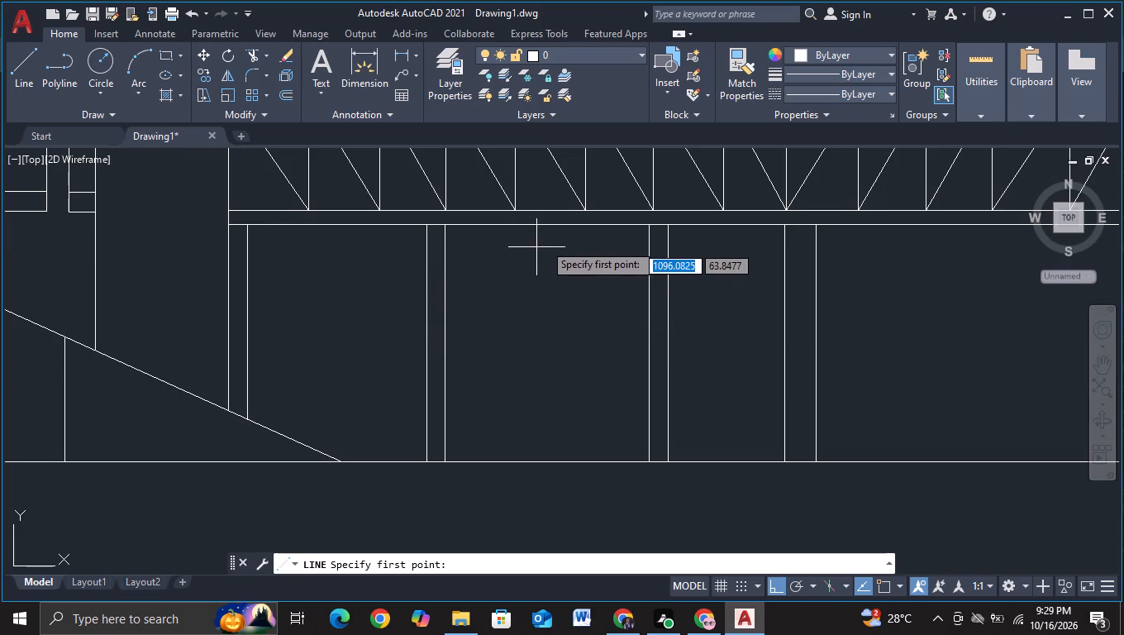
left_click(548, 220)
middle_click_drag(521, 400, 532, 322)
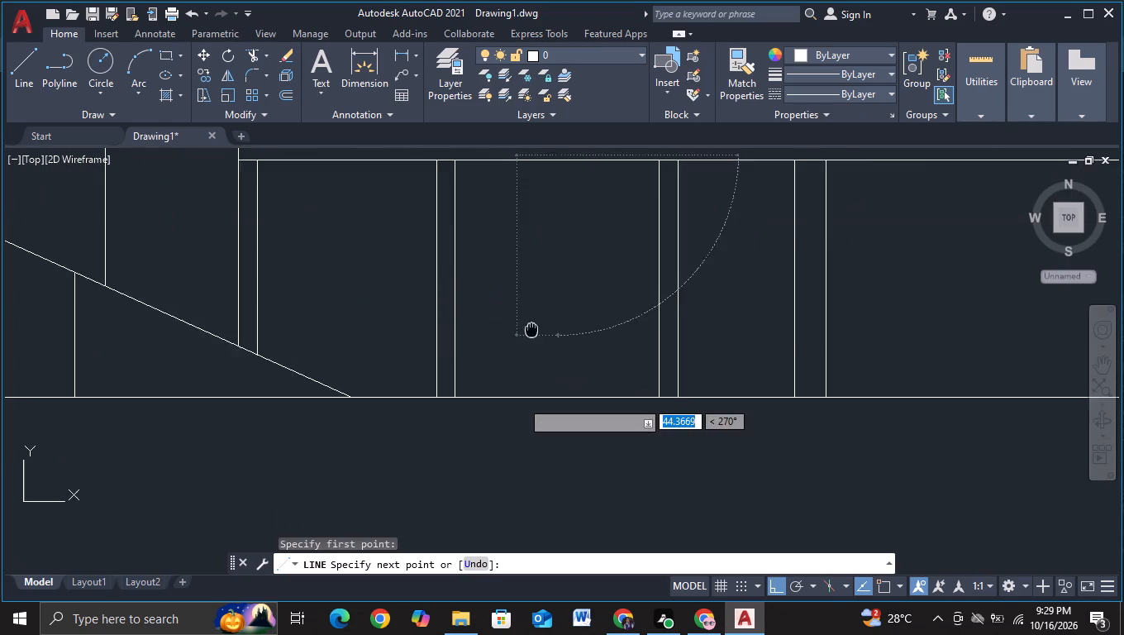
middle_click_drag(532, 322, 532, 314)
left_click(536, 413)
key("Escape")
Trim the middle vertical line's ends below the ground line and inside the truss band's bottom strip.
left_click(243, 48)
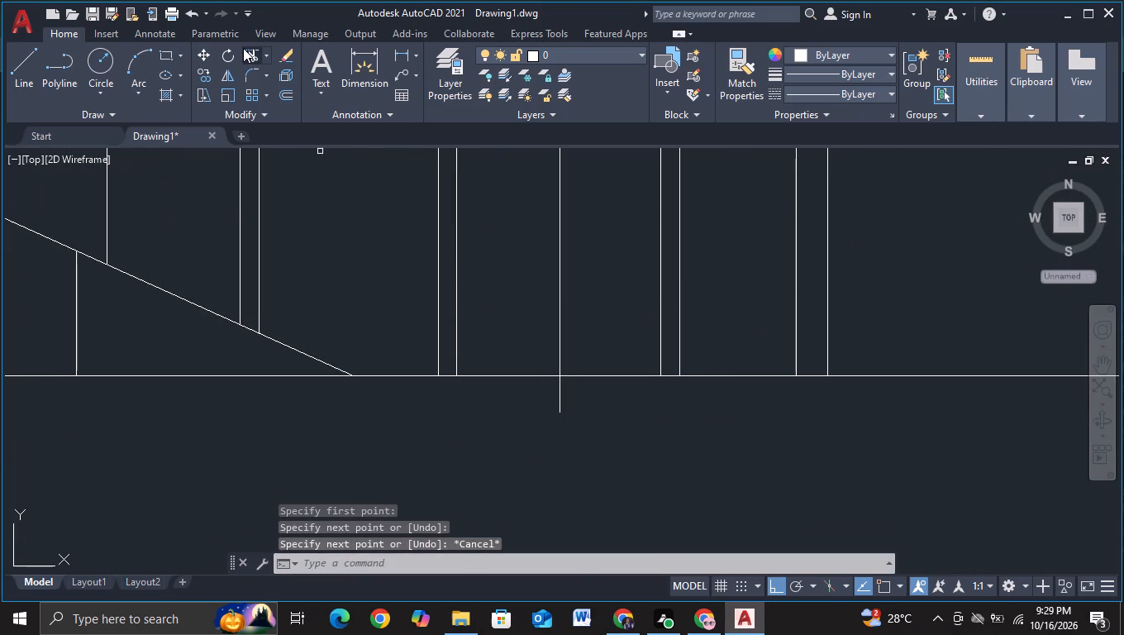
left_click_drag(522, 410, 586, 402)
scroll(586, 402, "down", 1)
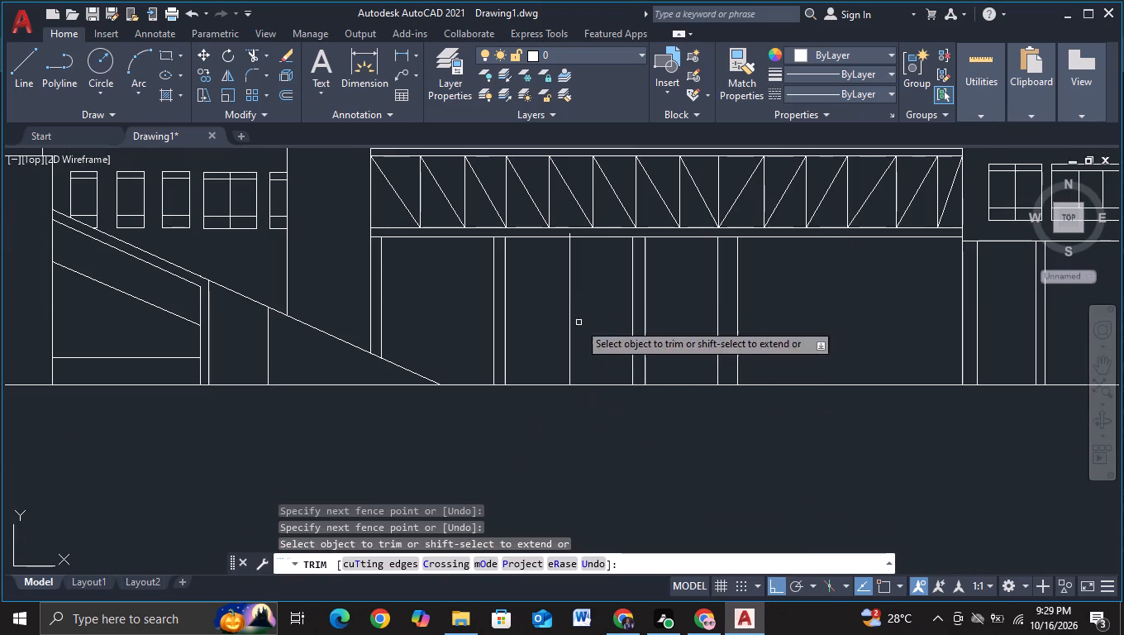
middle_click_drag(580, 313, 592, 416)
scroll(590, 416, "up", 1)
scroll(576, 289, "up", 2)
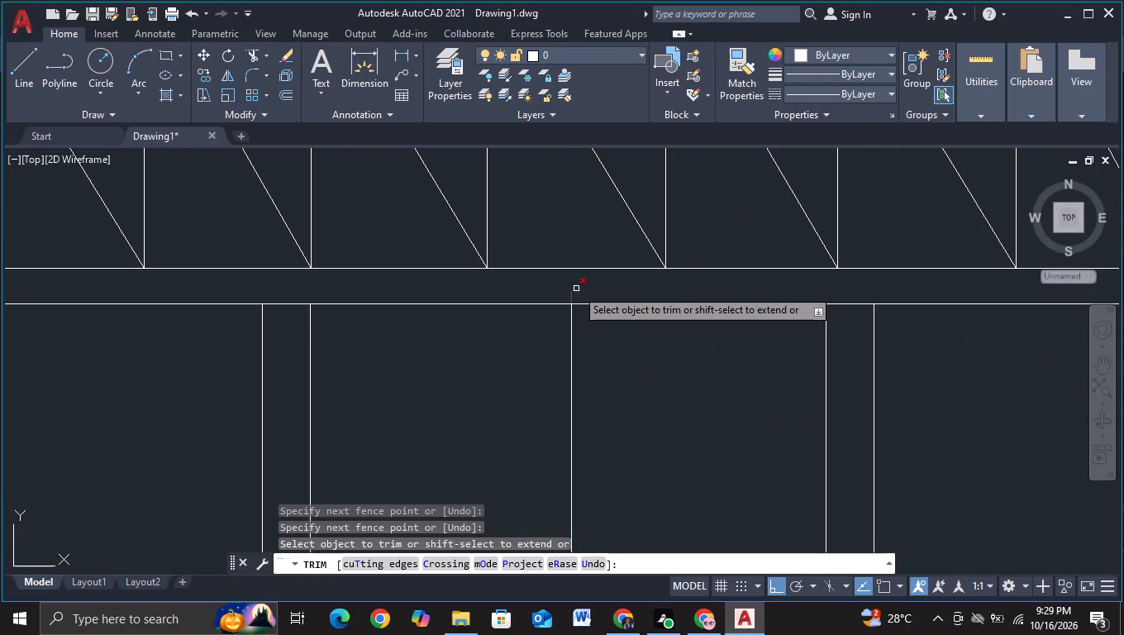
left_click(571, 296)
key("Escape")
Draw a horizontal line across both narrow posts, a little above mid-height of the open area, extending beyond them at each end.
scroll(600, 388, "down", 1)
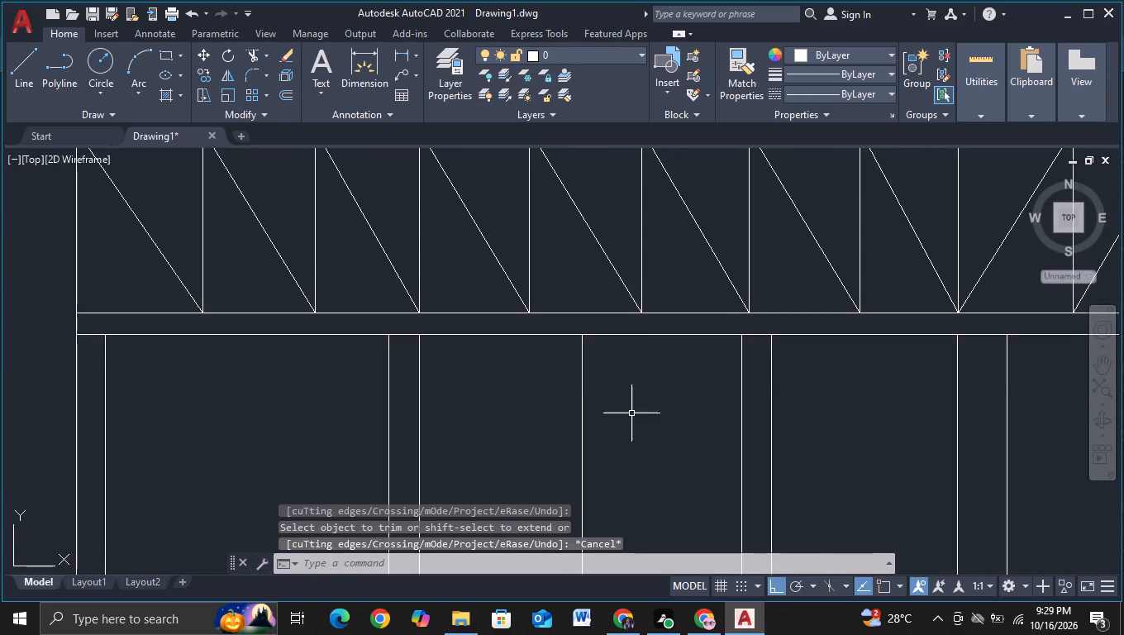
middle_click_drag(641, 432, 619, 308)
scroll(641, 432, "down", 1)
middle_click_drag(630, 382, 630, 361)
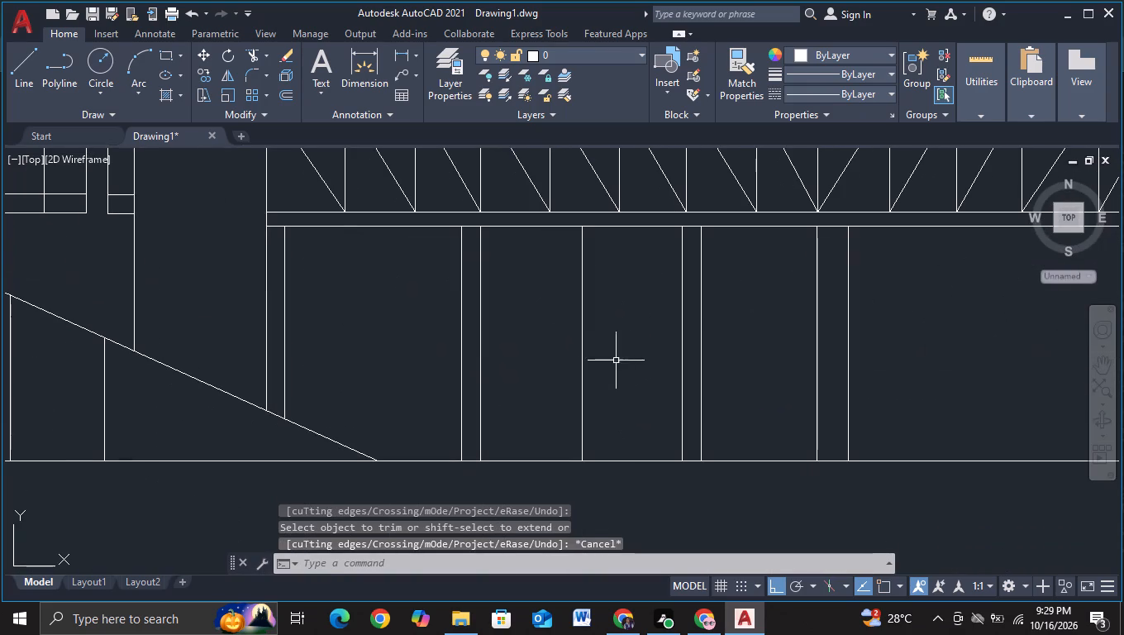
left_click(15, 79)
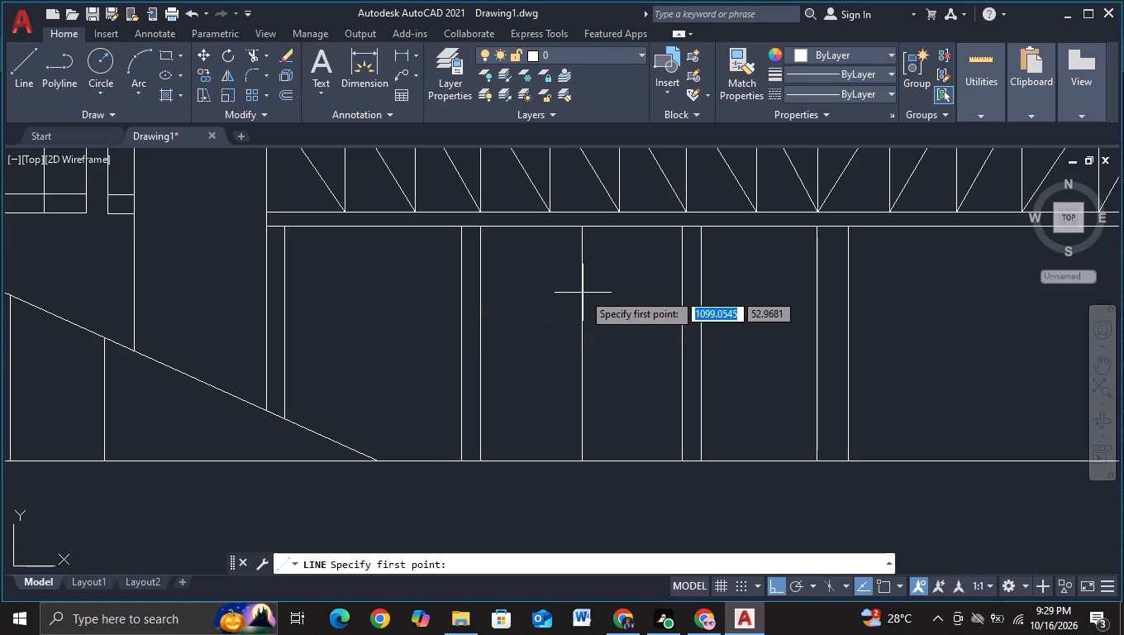
left_click(398, 317)
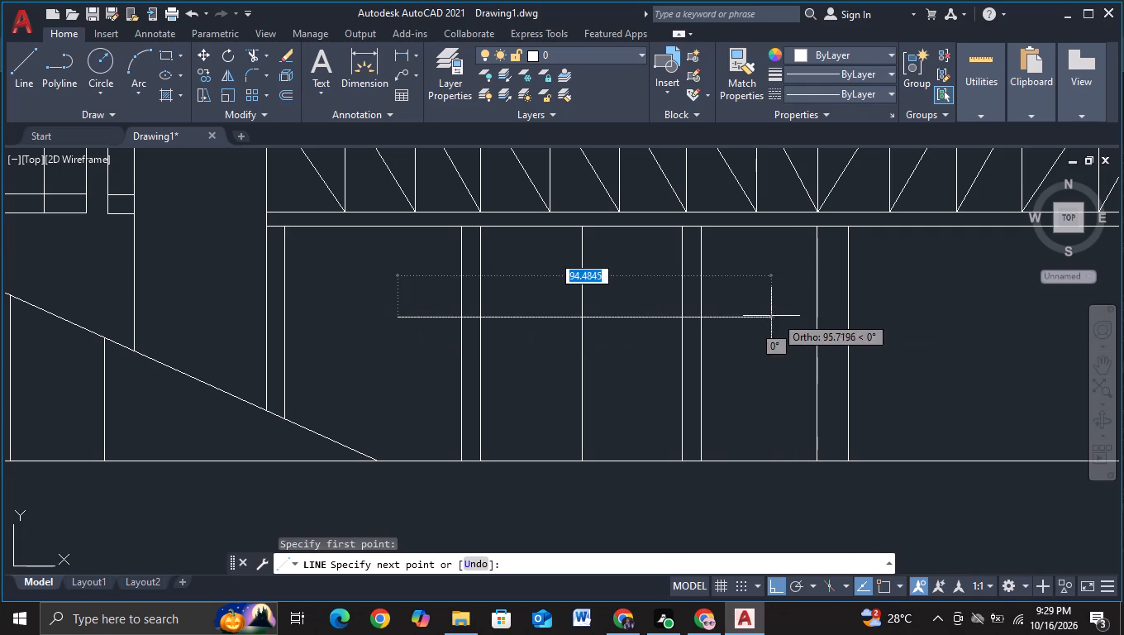
left_click(755, 316)
key("Escape")
From the horizontal line's stair-side end, draw a short vertical drop and a second parallel horizontal line beyond both narrow posts.
left_click(26, 90)
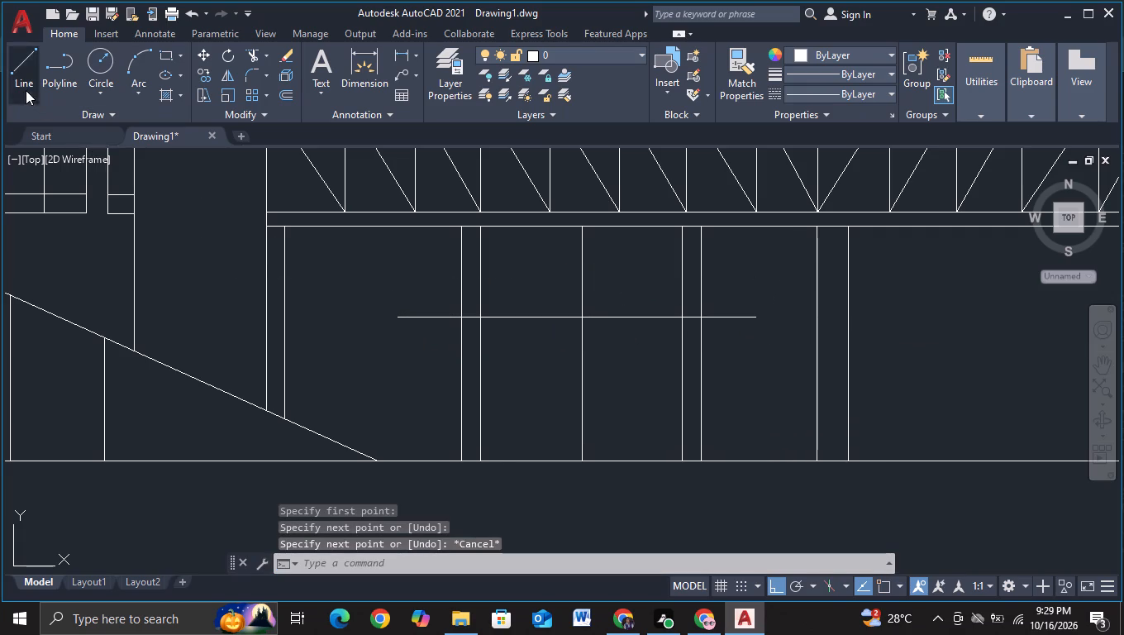
key("F3")
left_click(398, 317)
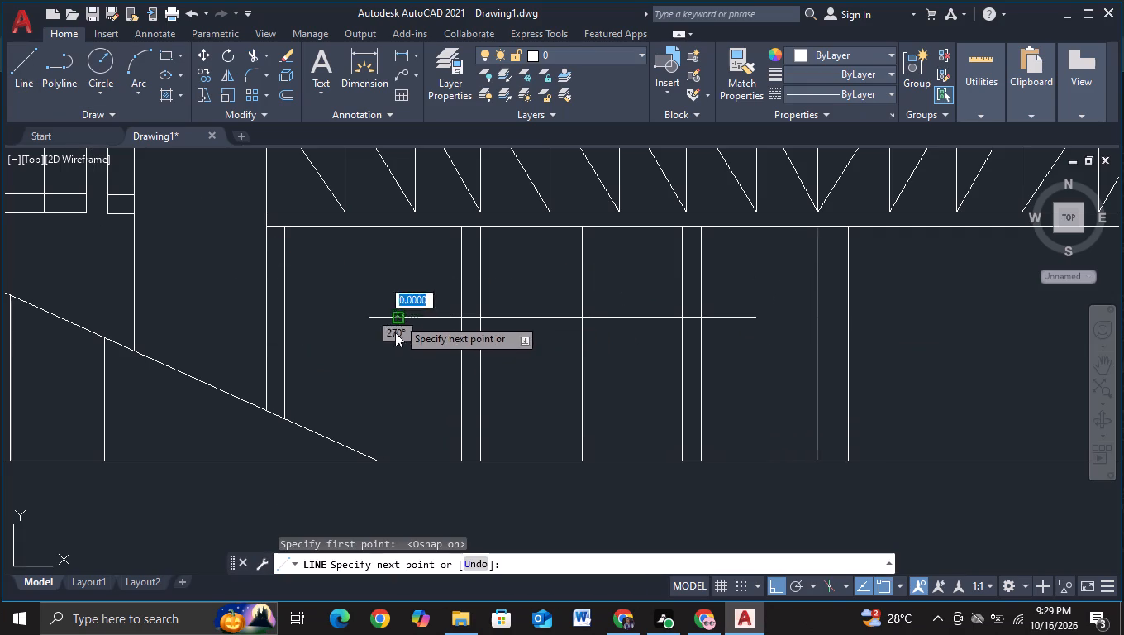
left_click(393, 340)
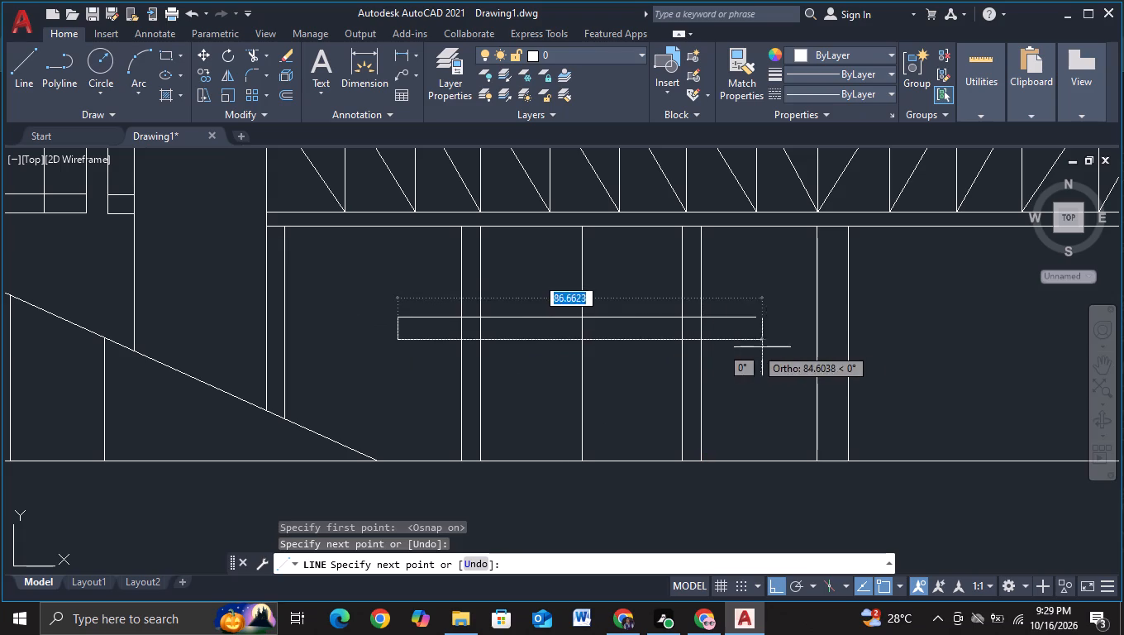
left_click(775, 347)
key("Escape")
Trim the two horizontal lines outside and within both narrow posts, keeping only the rails between the posts' inner edges.
left_click(254, 53)
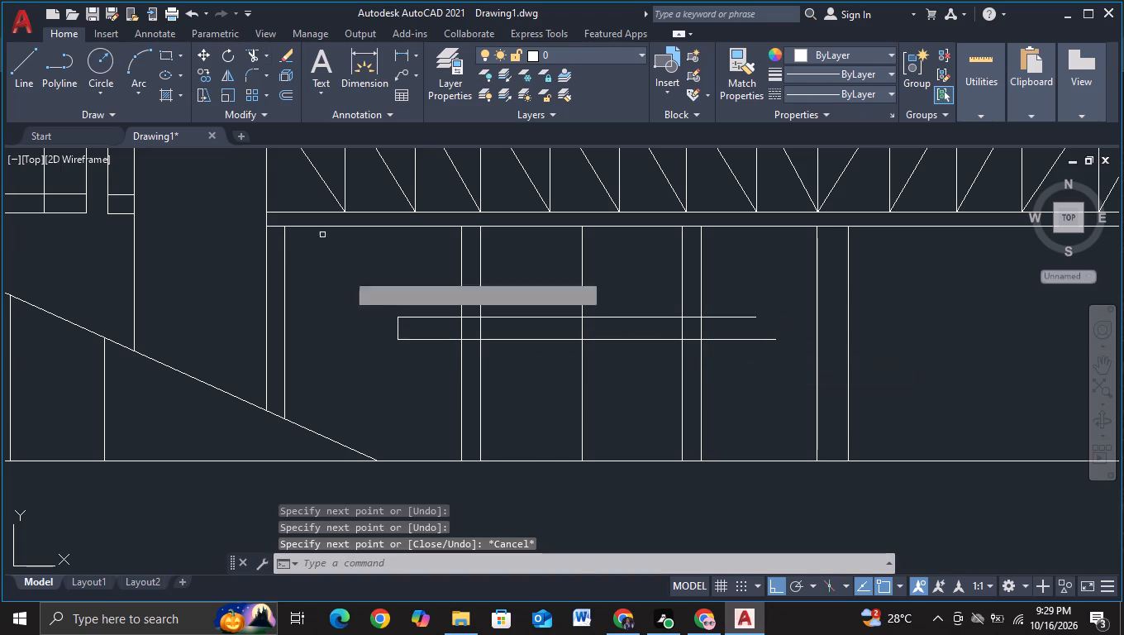
left_click_drag(412, 298, 406, 339)
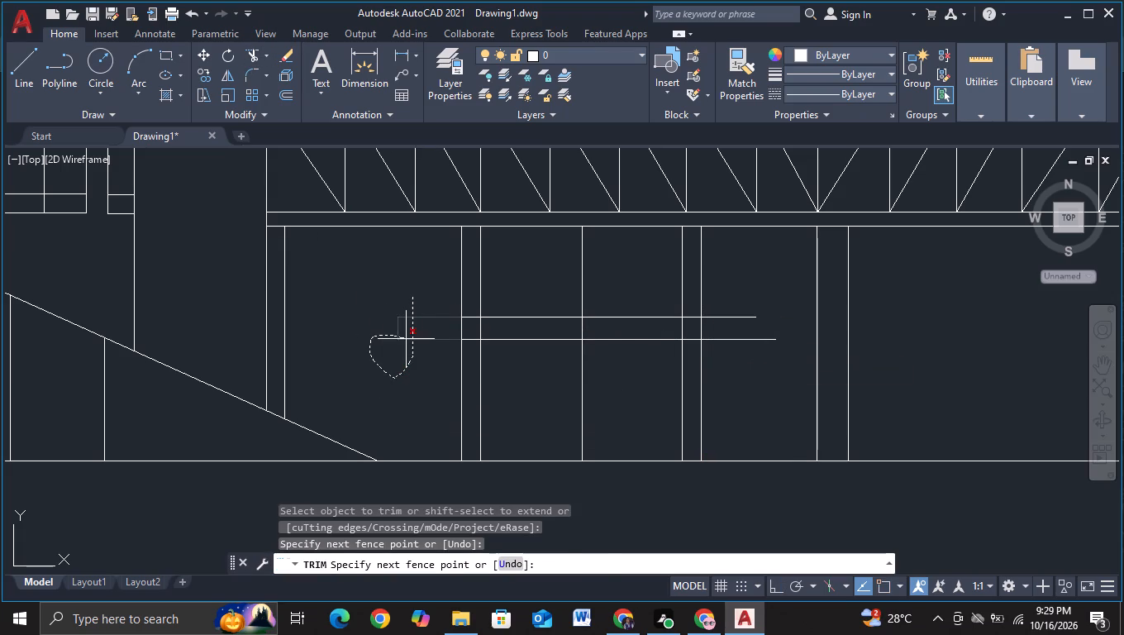
left_click_drag(406, 339, 405, 338)
left_click_drag(730, 294, 750, 363)
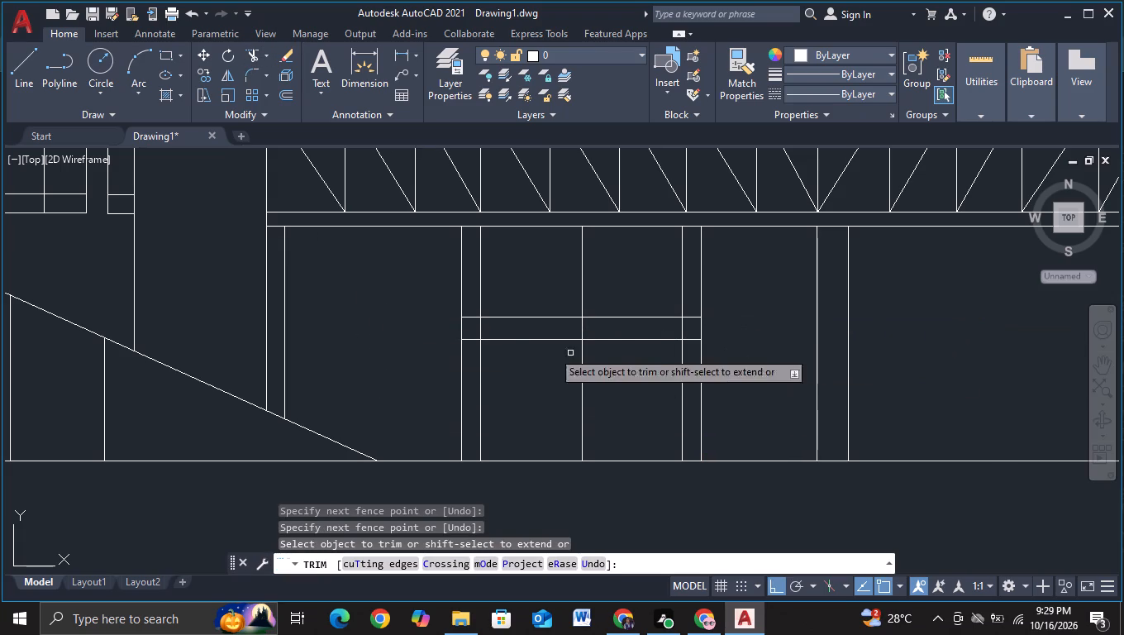
left_click_drag(471, 307, 477, 341)
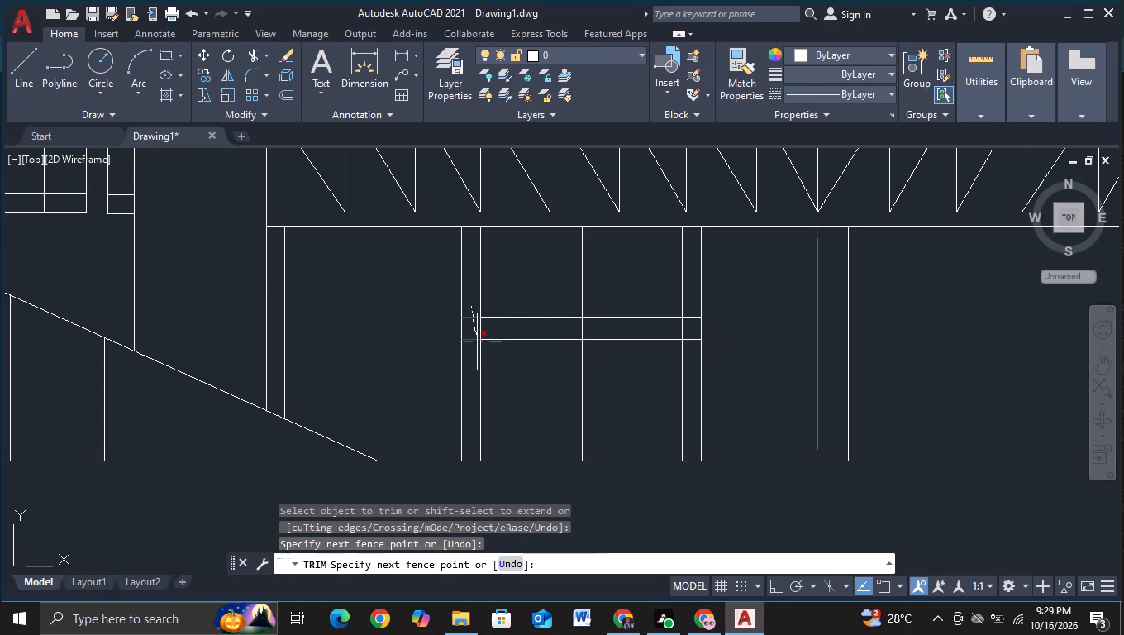
left_click_drag(477, 341, 474, 347)
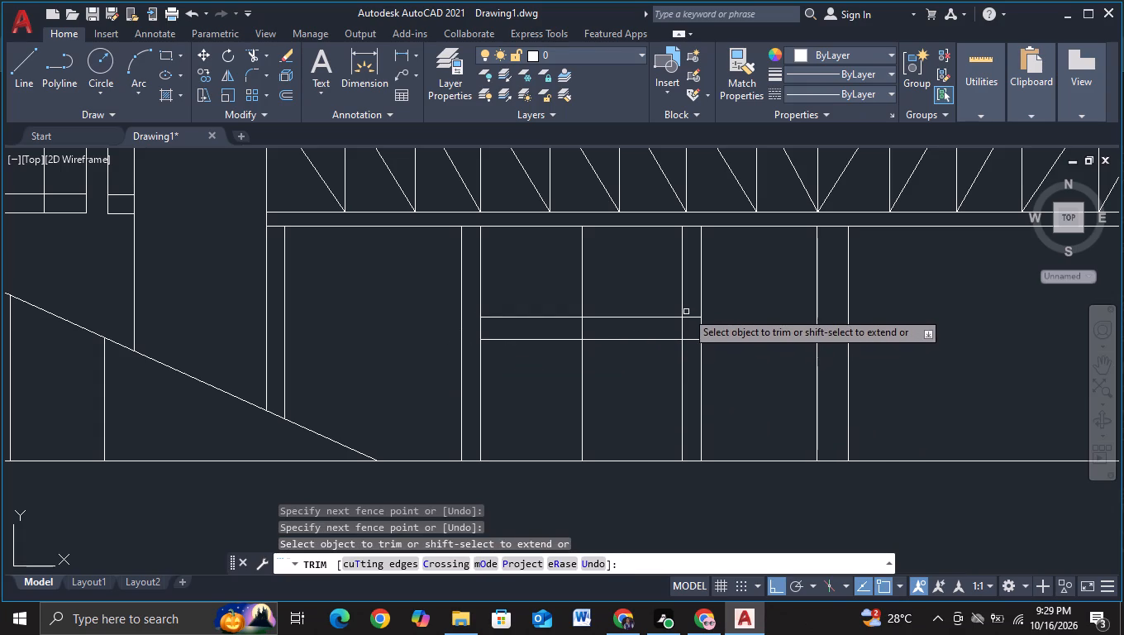
left_click_drag(692, 309, 693, 346)
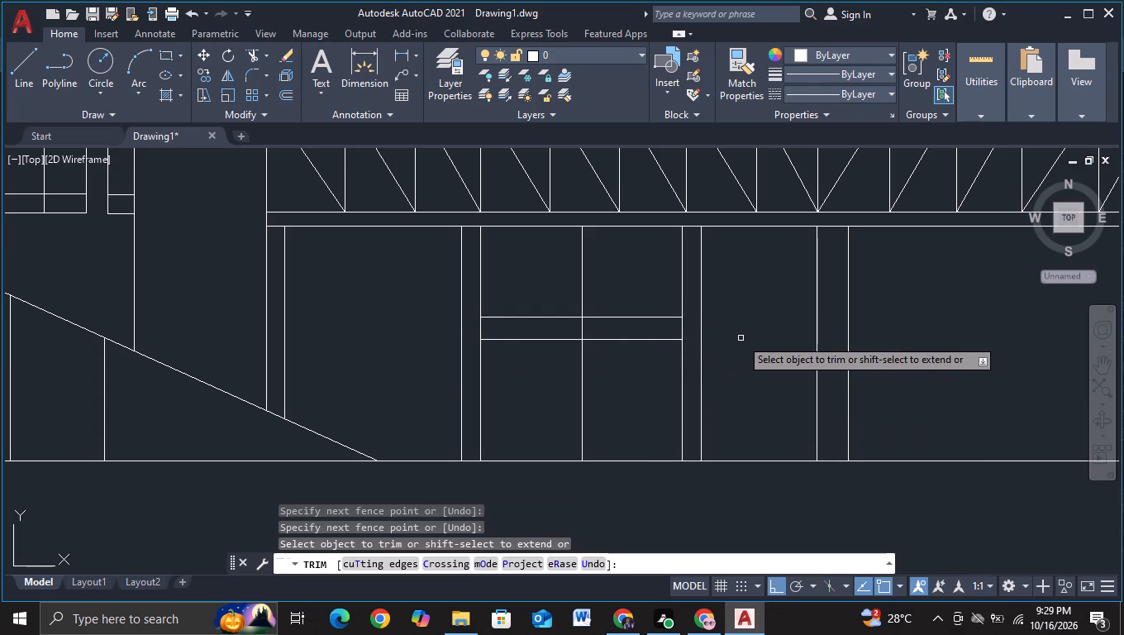
Draw a door outline about 16 units wide between the inner narrow post and the next post, with both sides extending below the ground line.
scroll(756, 356, "down", 1)
middle_click_drag(756, 356, 649, 293)
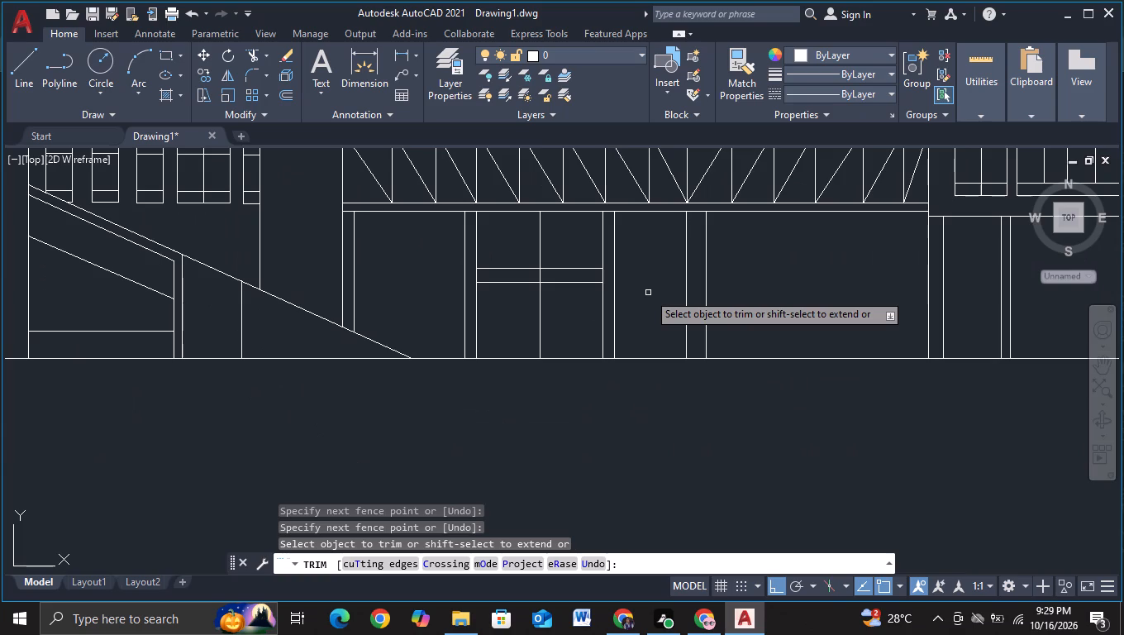
left_click(26, 98)
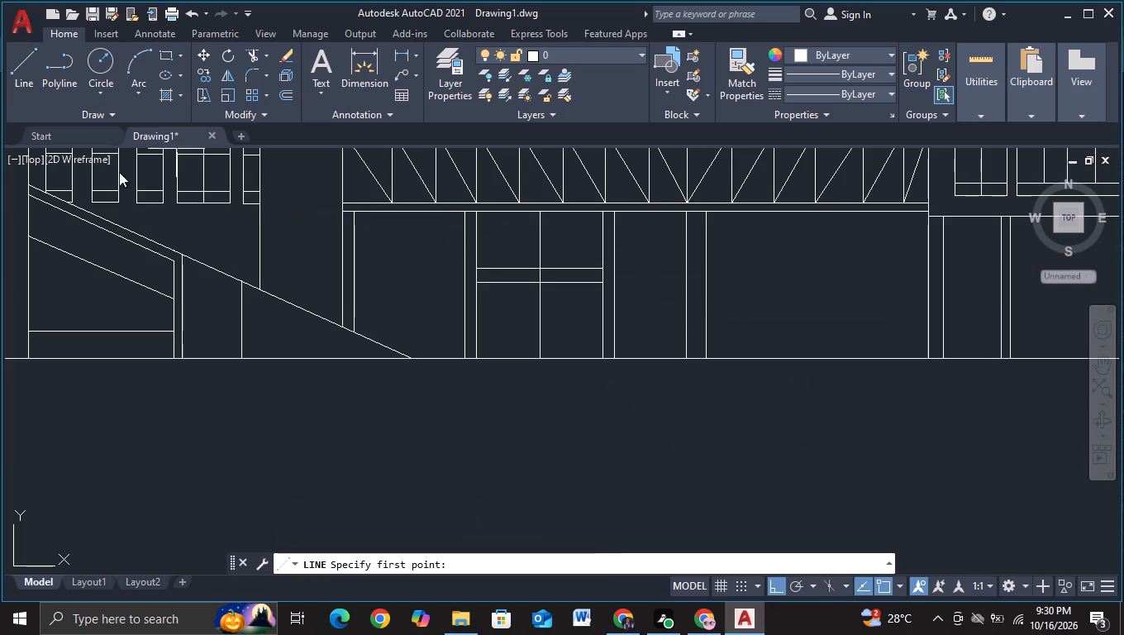
scroll(699, 360, "up", 1)
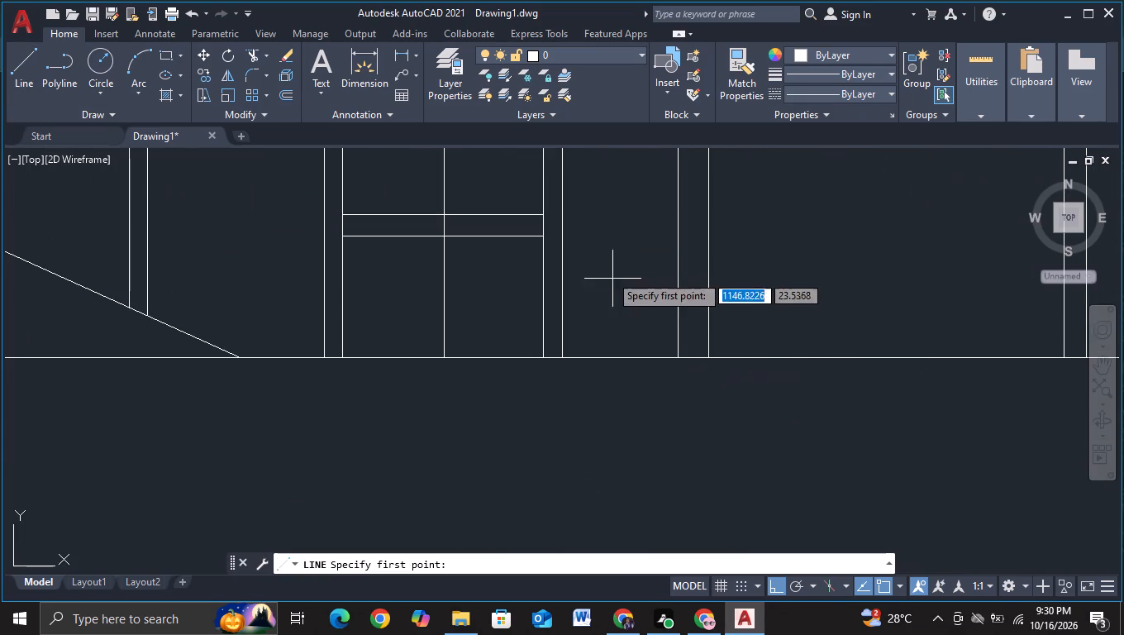
scroll(603, 251, "up", 1)
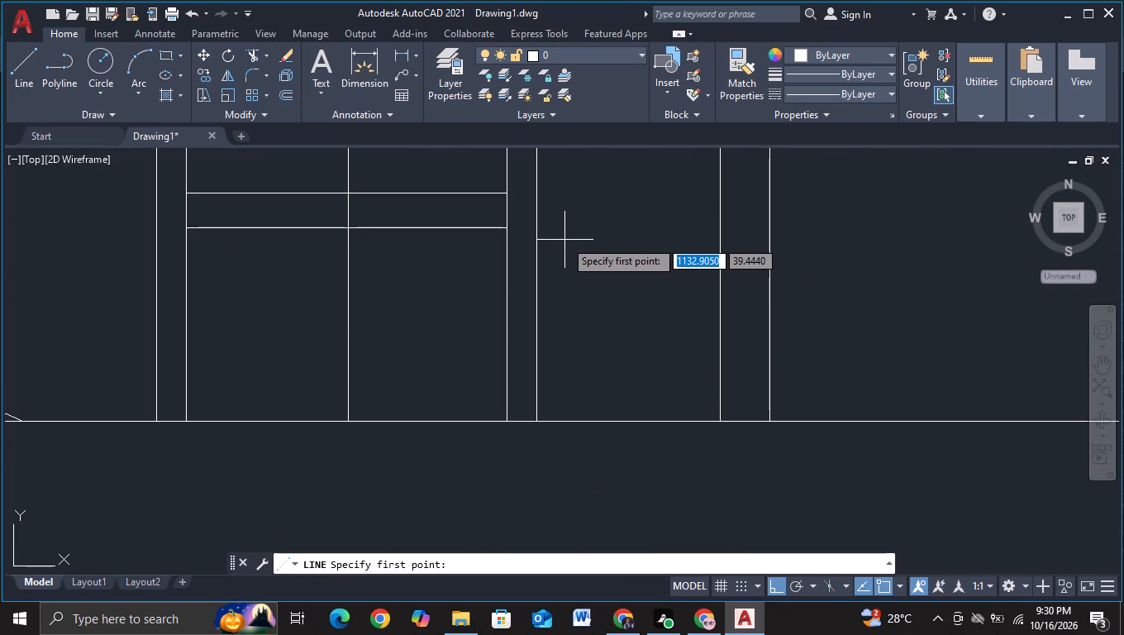
left_click(562, 233)
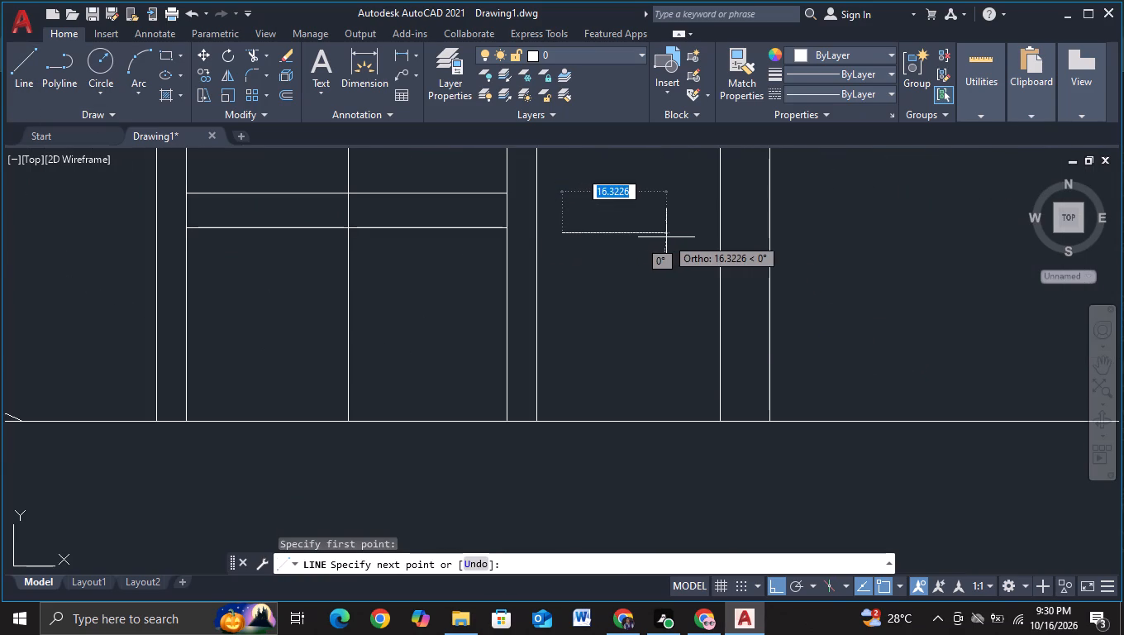
left_click(667, 237)
left_click(652, 457)
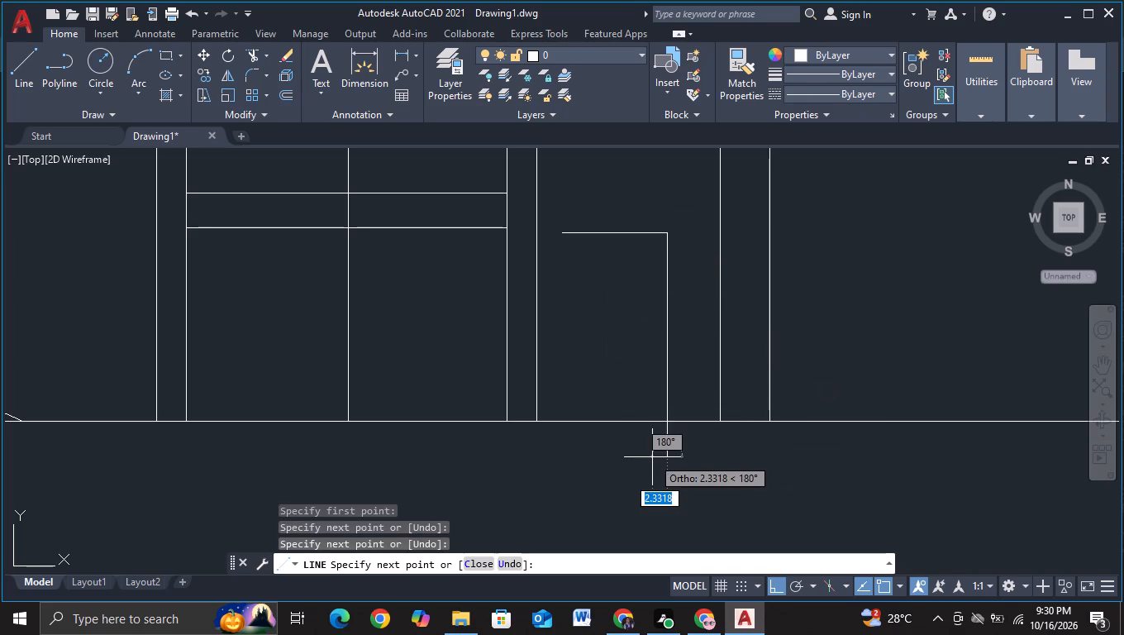
key("Escape")
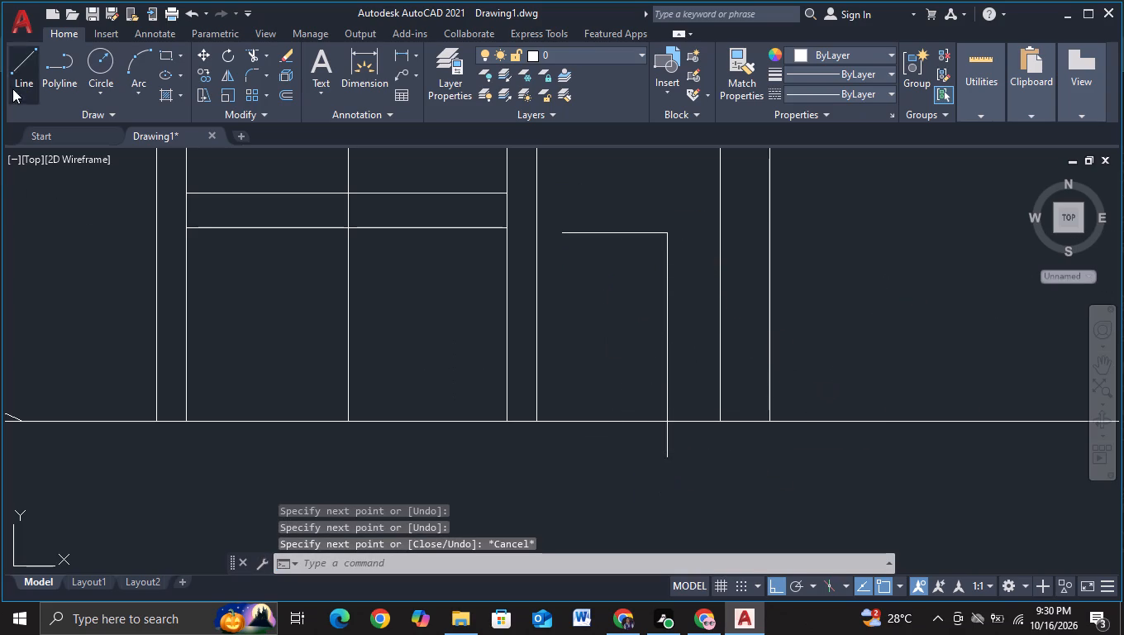
left_click(12, 88)
left_click(564, 237)
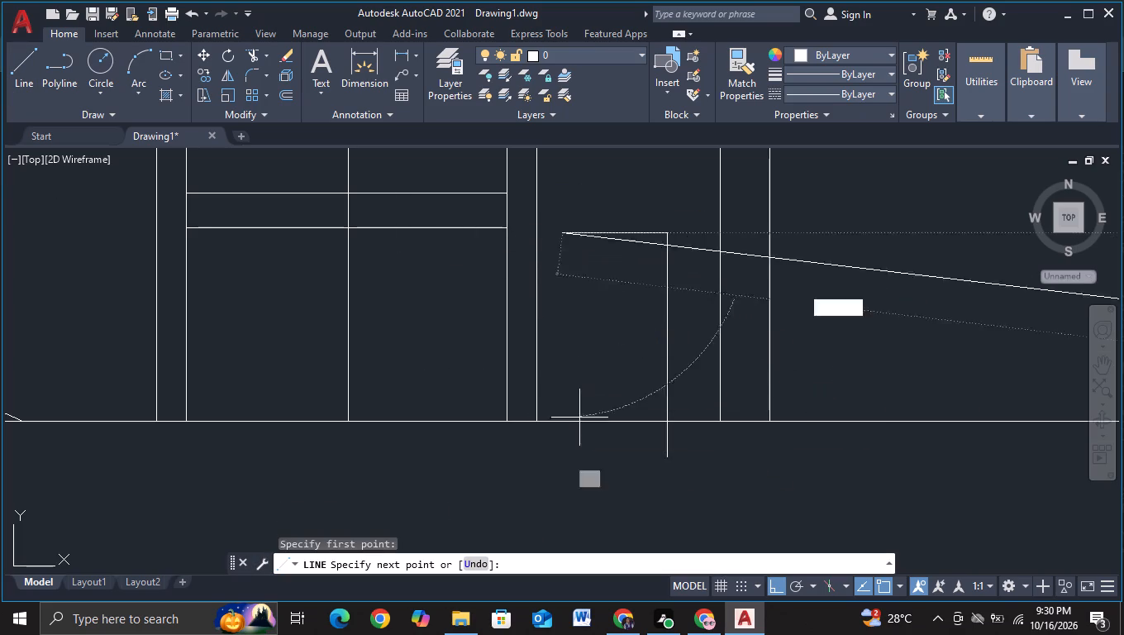
left_click(564, 494)
key("Escape")
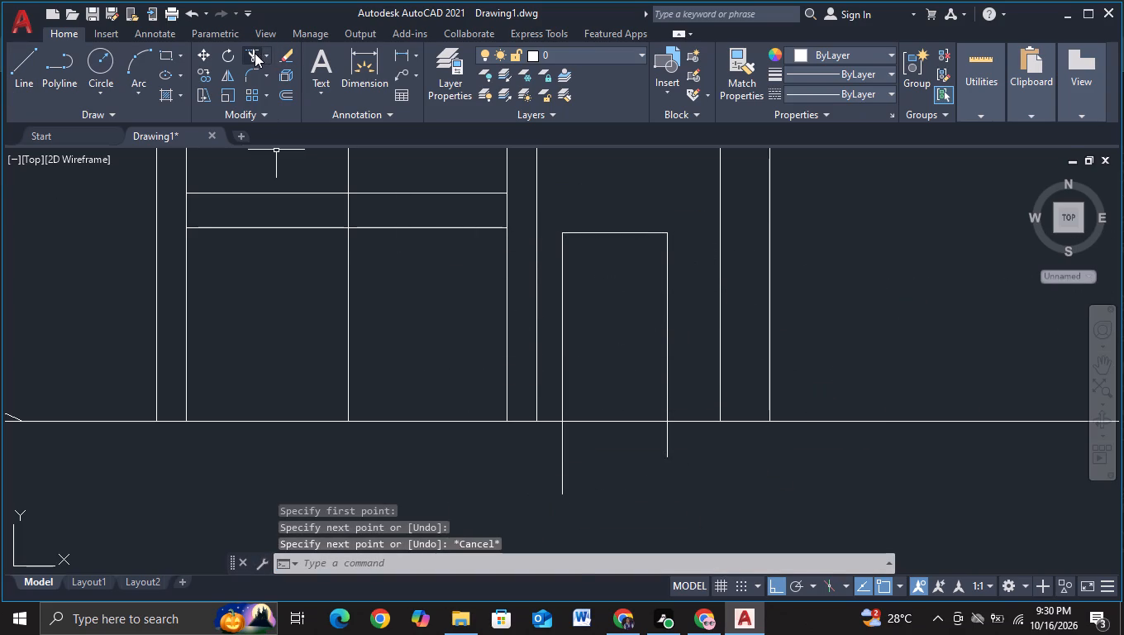
Trim the door outline's two sides where they extend below the ground line.
left_click(255, 53)
left_click_drag(539, 460, 683, 448)
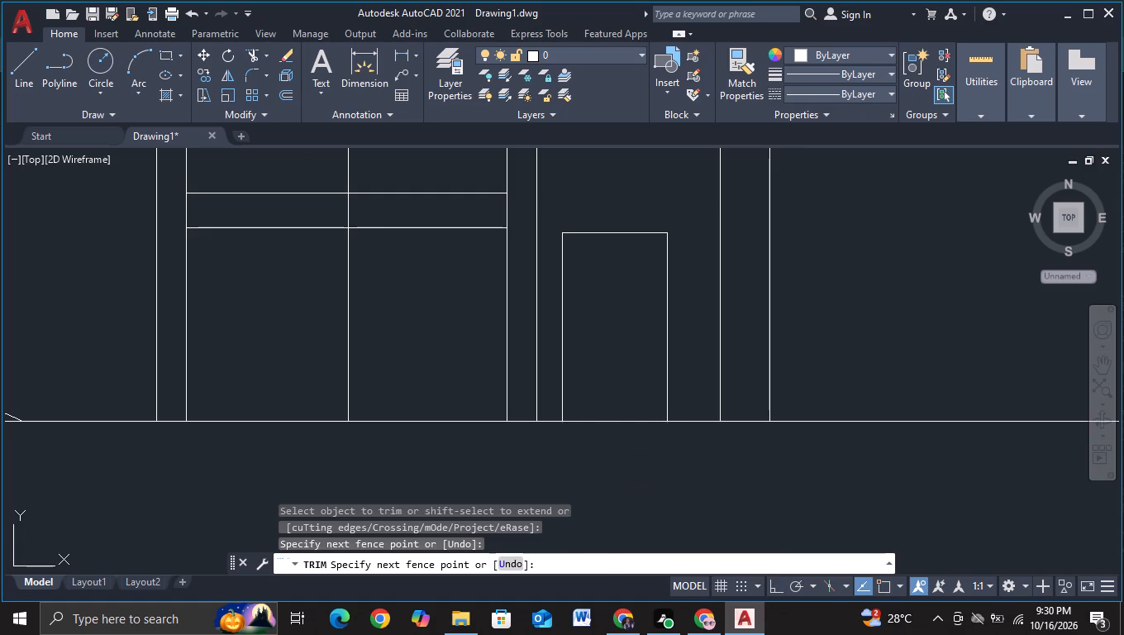
scroll(681, 451, "down", 2)
middle_click_drag(659, 508, 752, 497)
key("Escape")
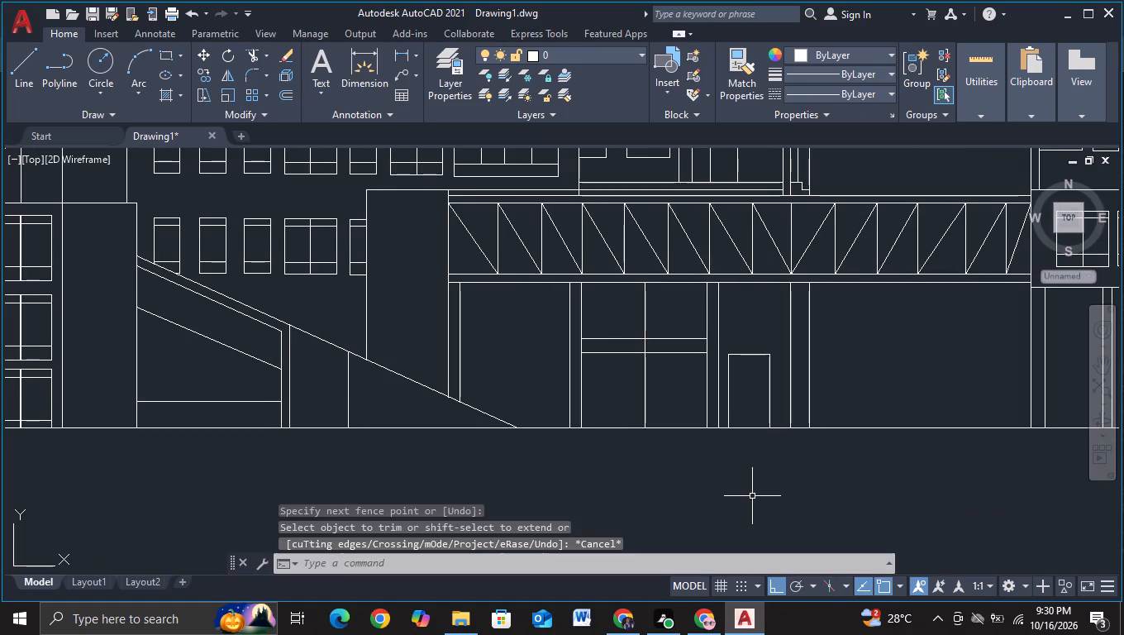
Draw a horizontal line just beneath the door's top edge, extending slightly past both door sides.
left_click(17, 94)
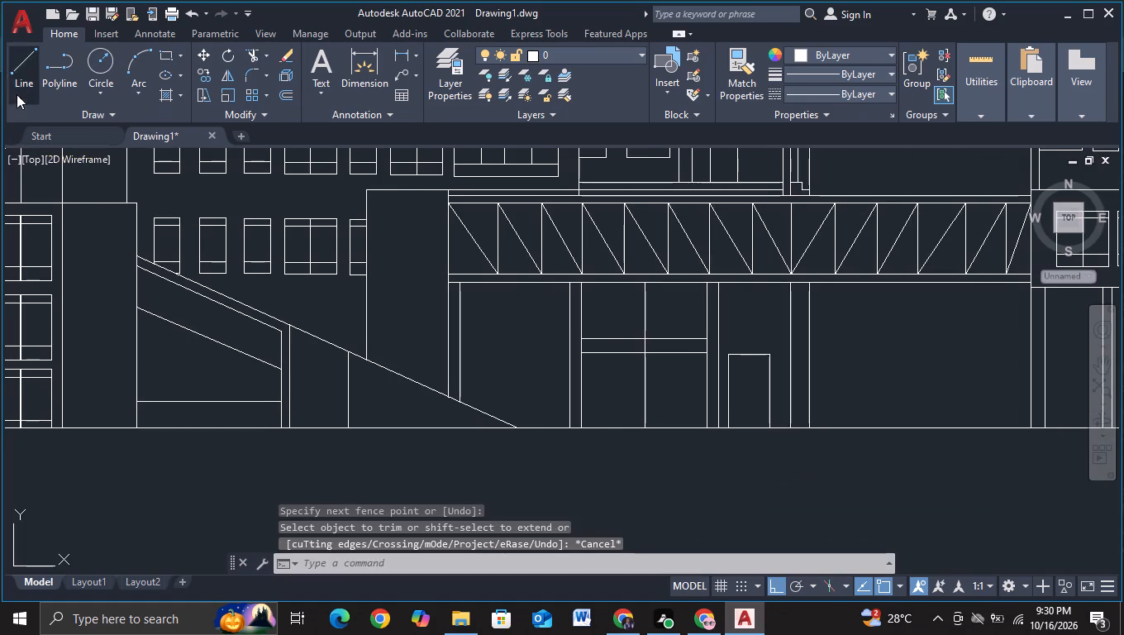
scroll(742, 360, "up", 4)
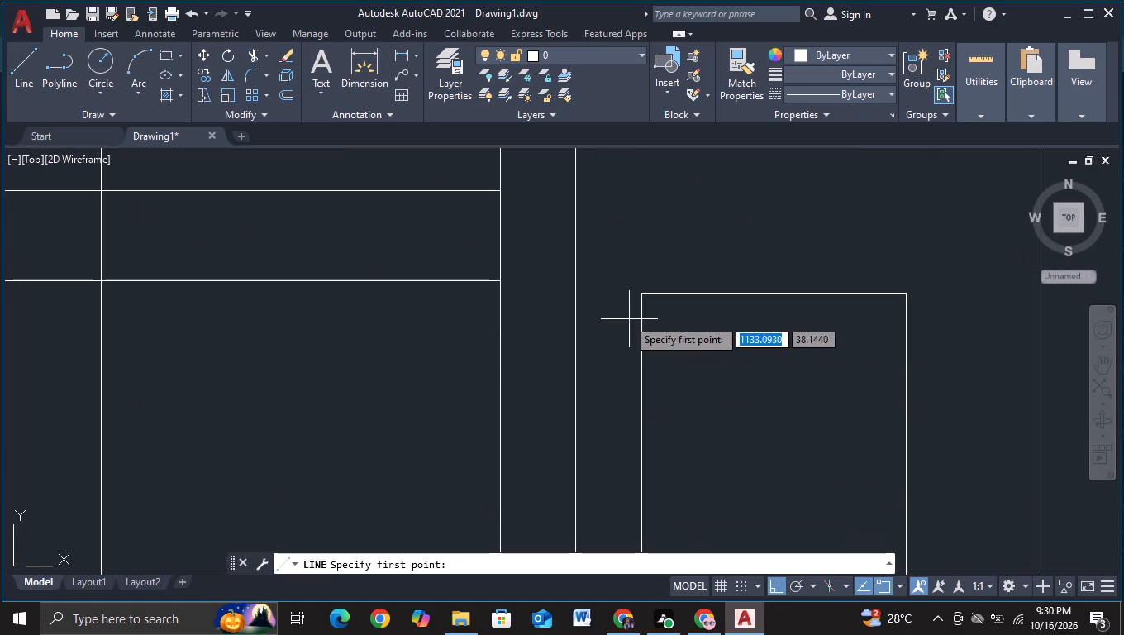
left_click(623, 332)
left_click(925, 337)
key("Escape")
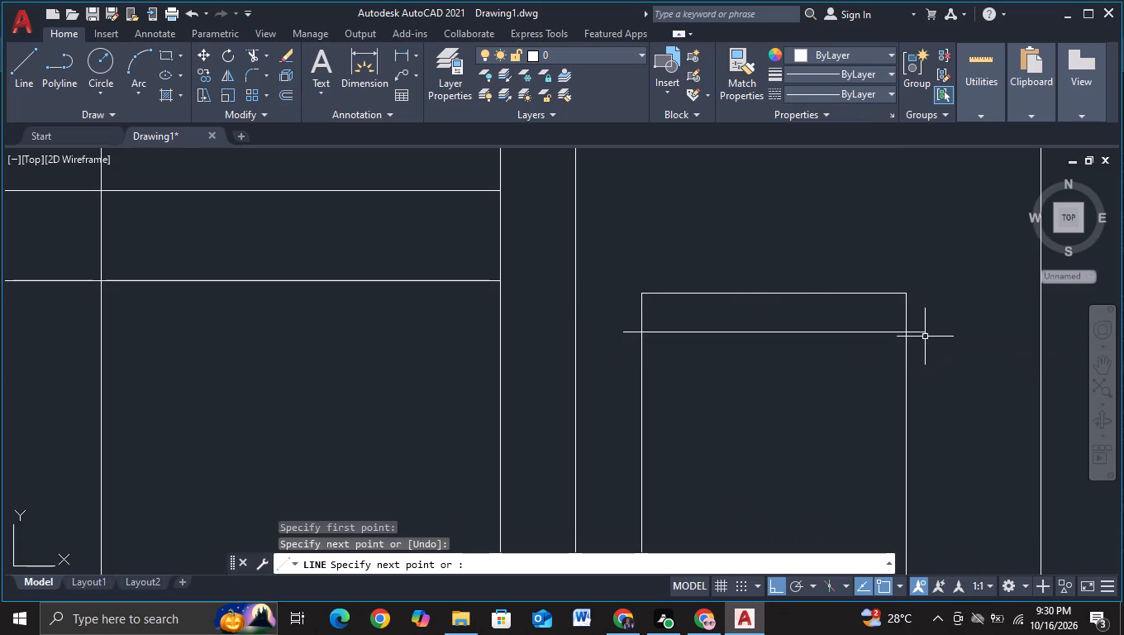
Trim the horizontal line's two ends outside the door sides.
left_click(255, 55)
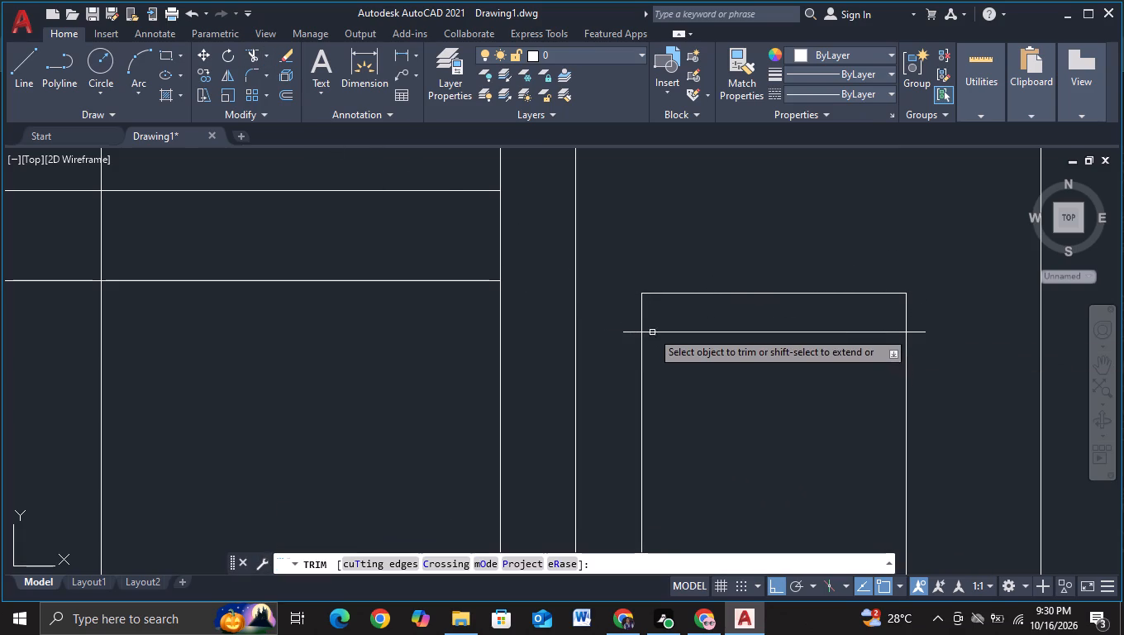
left_click(635, 335)
left_click(629, 327)
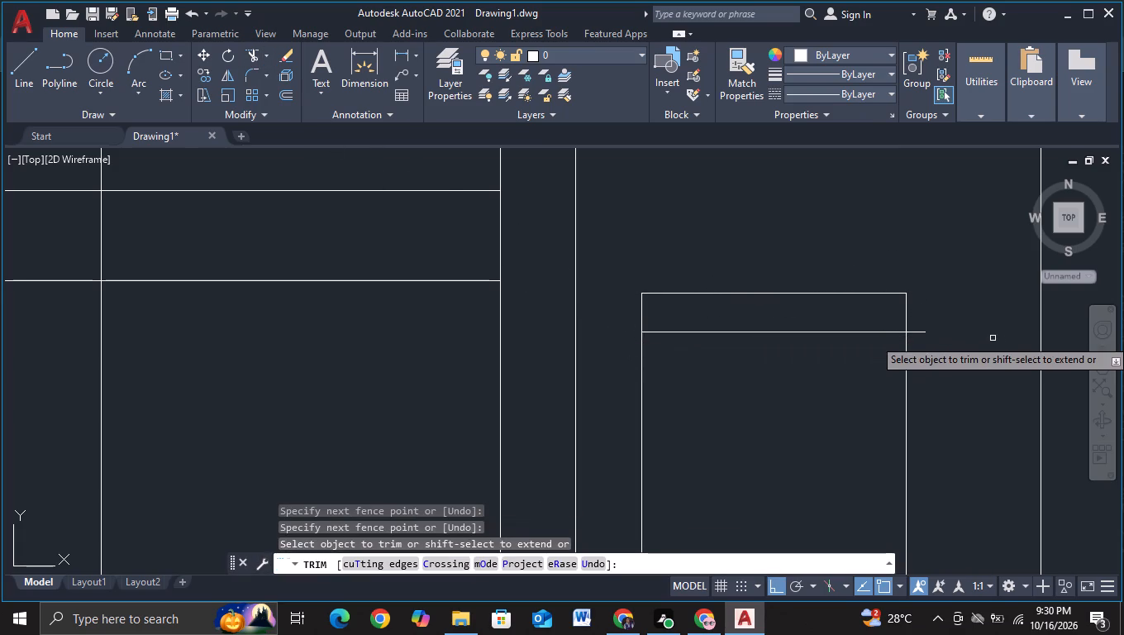
left_click(914, 345)
left_click(912, 321)
scroll(928, 360, "down", 2)
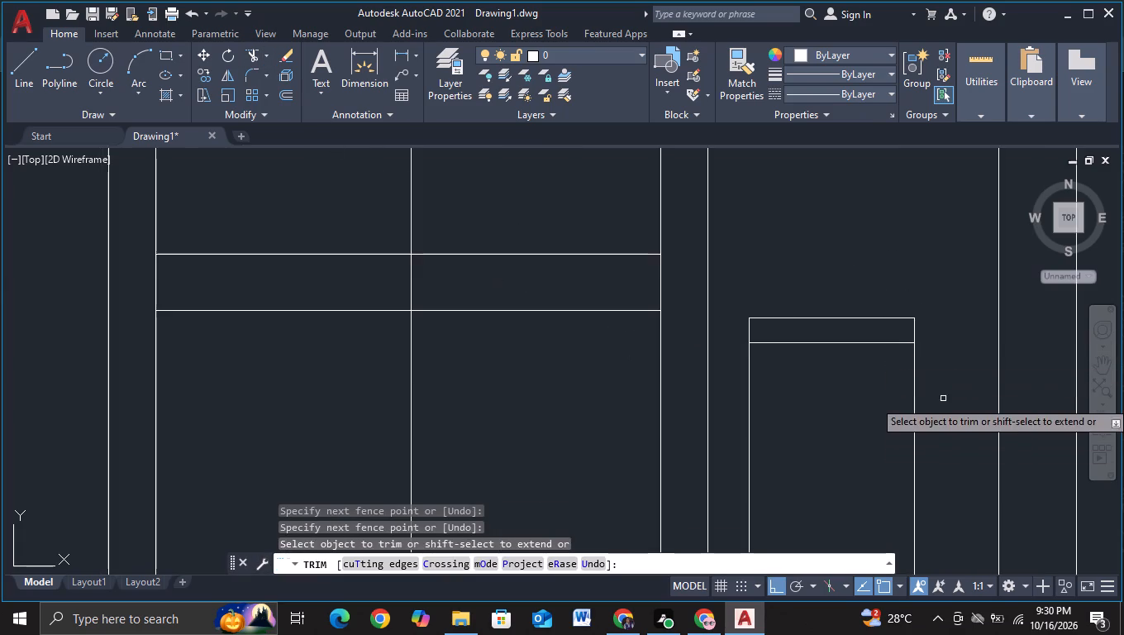
Leave the Trim command and review the ground floor and the whole elevation for parts still missing.
scroll(860, 442, "down", 2)
middle_click_drag(833, 459, 871, 312)
middle_click_drag(738, 446, 751, 480)
scroll(746, 479, "down", 1)
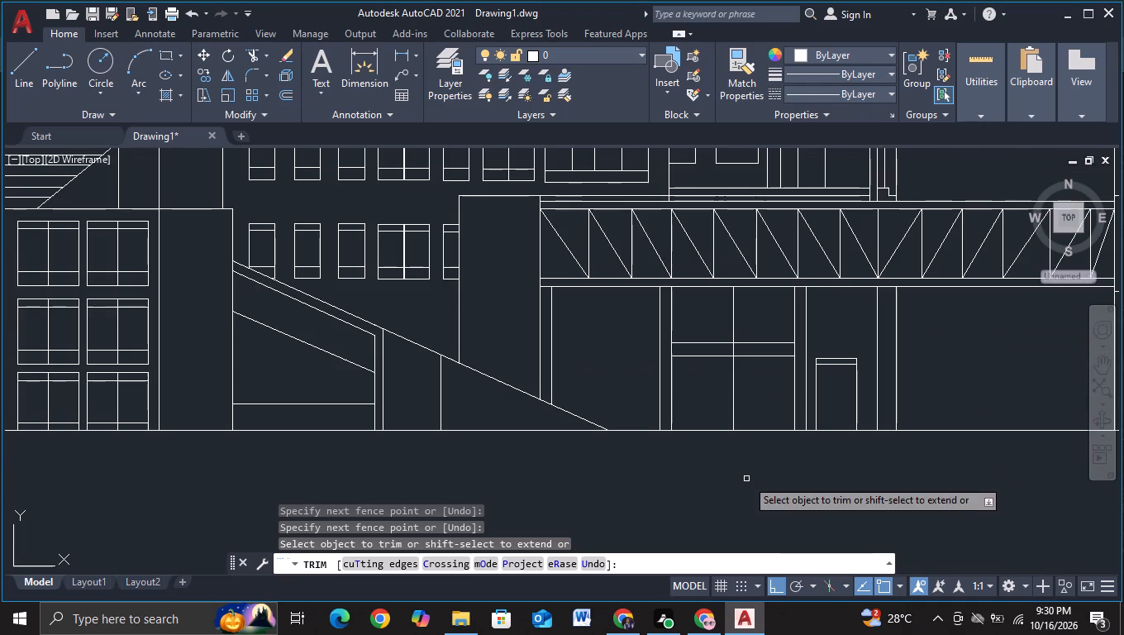
middle_click_drag(690, 475, 548, 472)
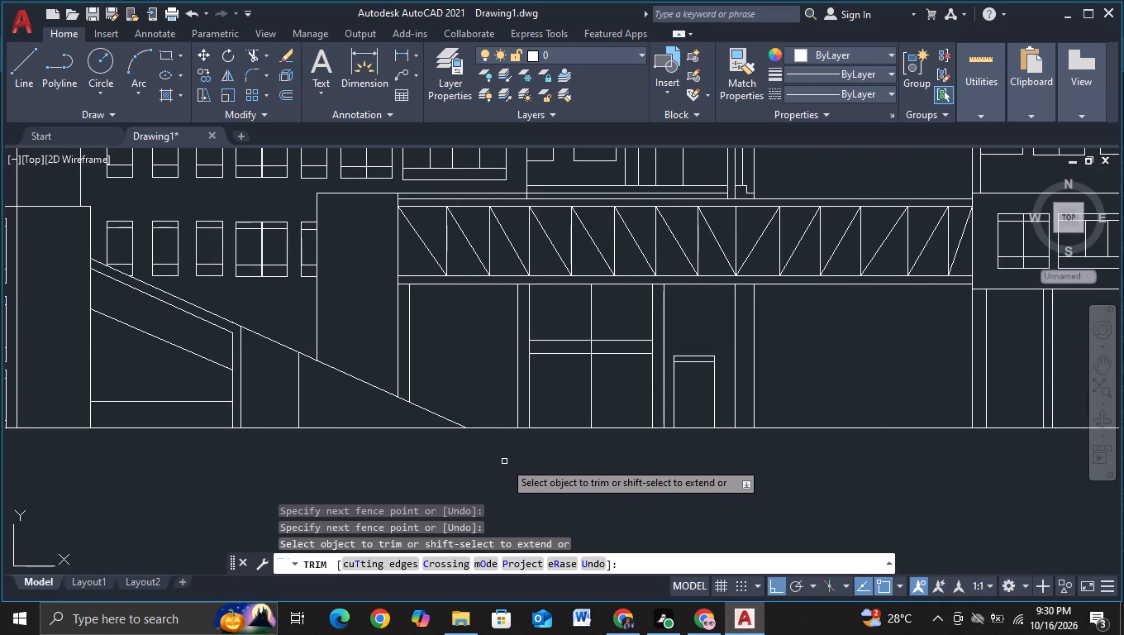
middle_click_drag(504, 463, 416, 455)
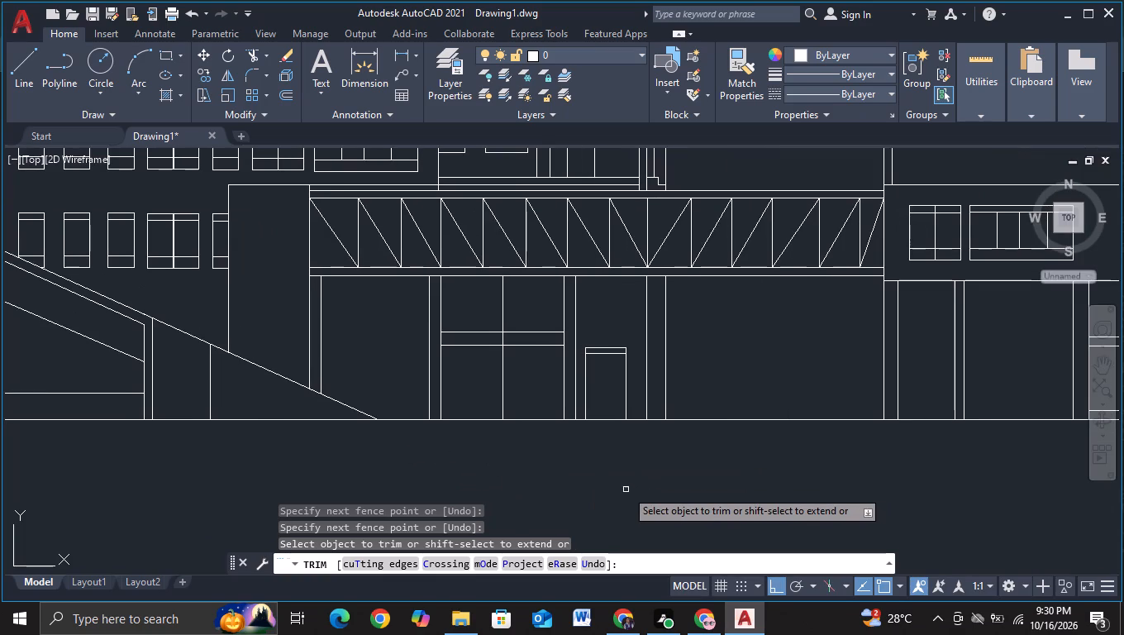
scroll(659, 486, "down", 1)
middle_click_drag(704, 483, 588, 504)
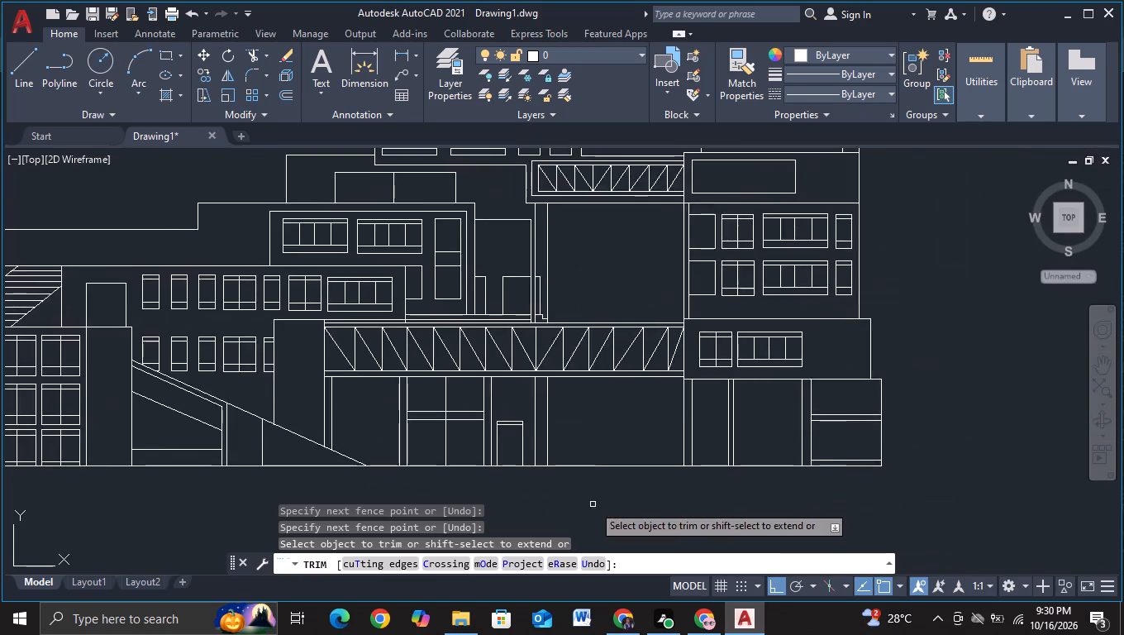
scroll(598, 504, "down", 1)
middle_click_drag(561, 498, 767, 461)
middle_click_drag(581, 475, 697, 447)
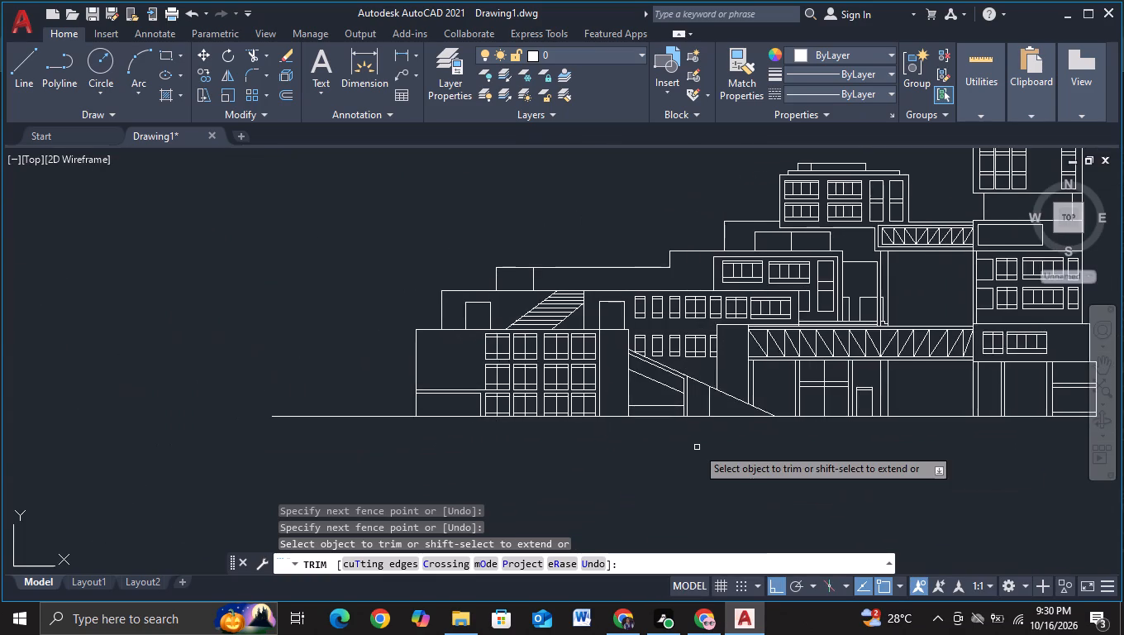
middle_click_drag(617, 467, 607, 438)
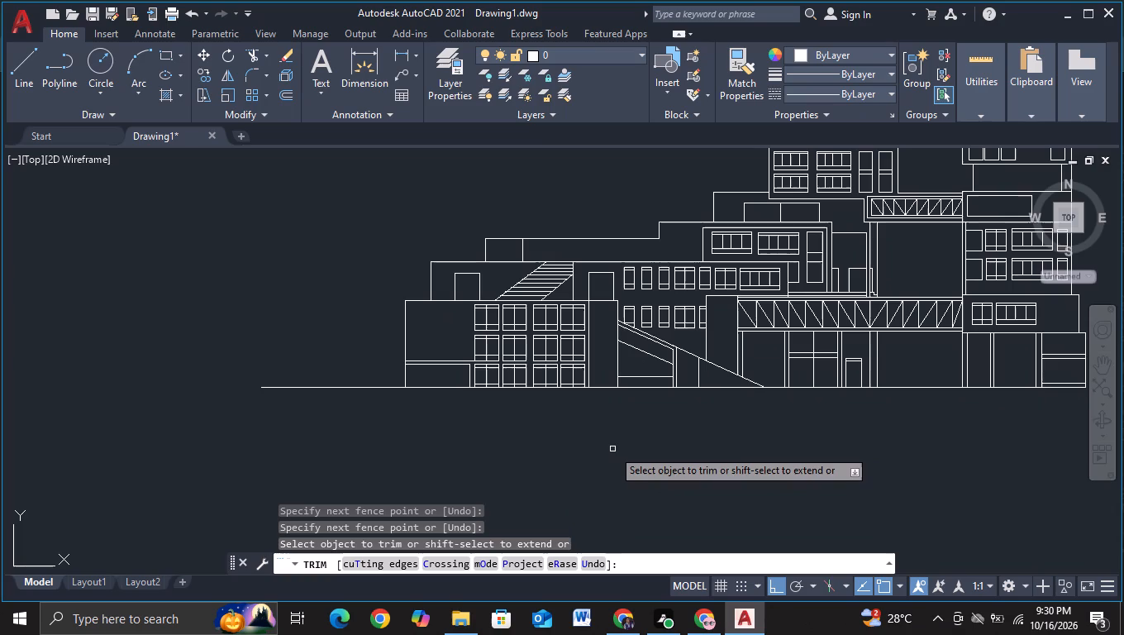
middle_click_drag(612, 449, 363, 422)
key("Escape")
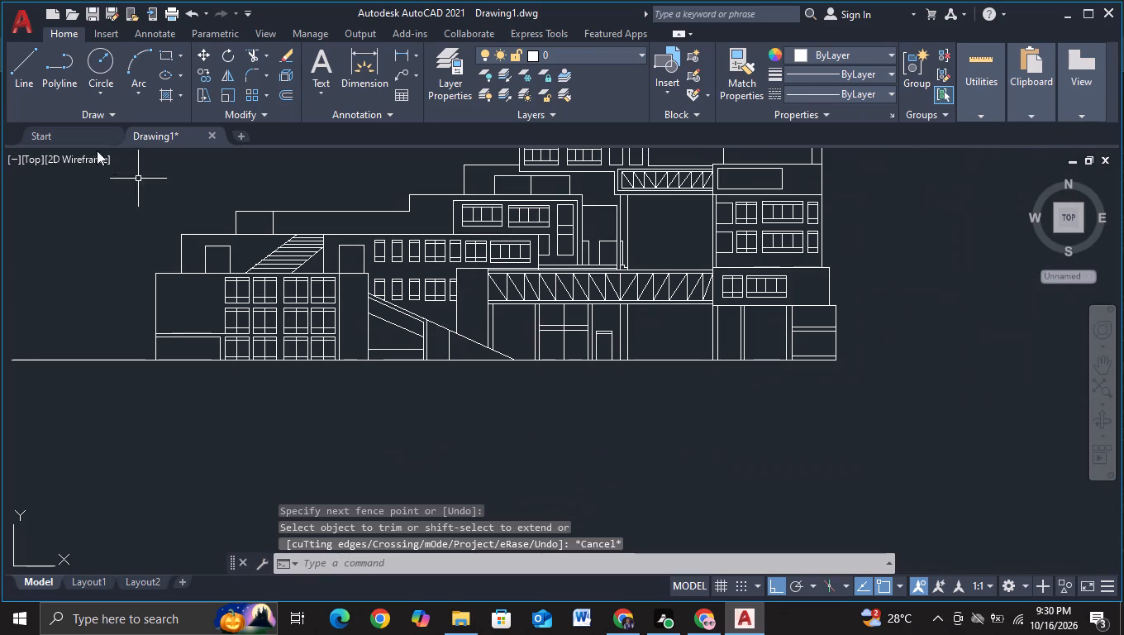
Extend the ground line with a horizontal line from the tower-side base corner outward, well past the building.
left_click(12, 91)
scroll(784, 389, "up", 2)
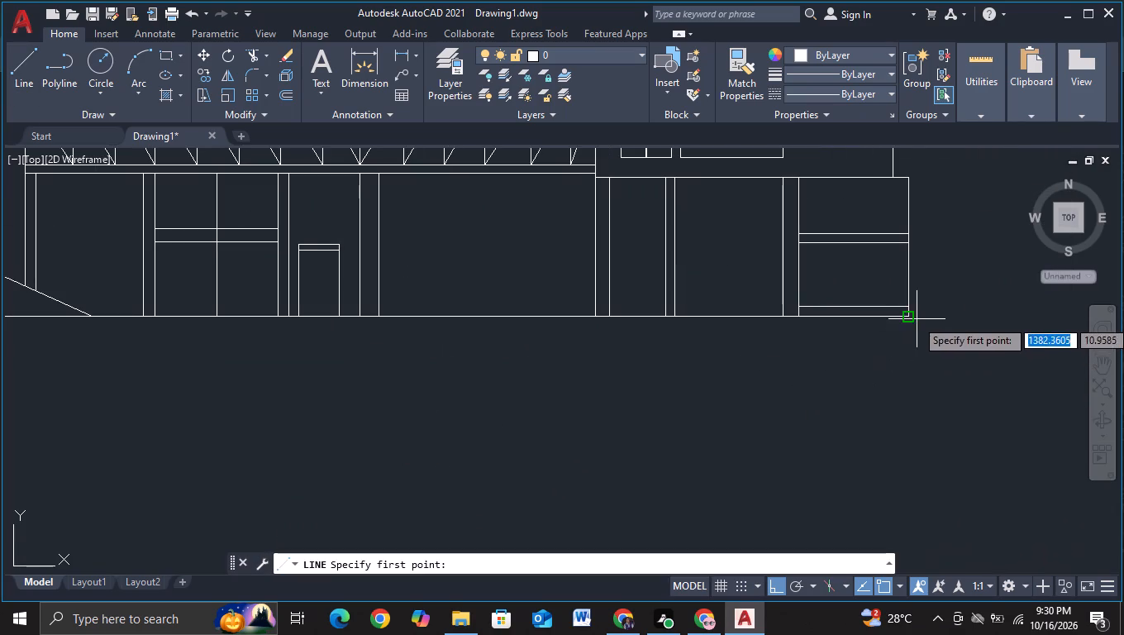
left_click(912, 317)
middle_click_drag(960, 324, 0, 382)
left_click(226, 387)
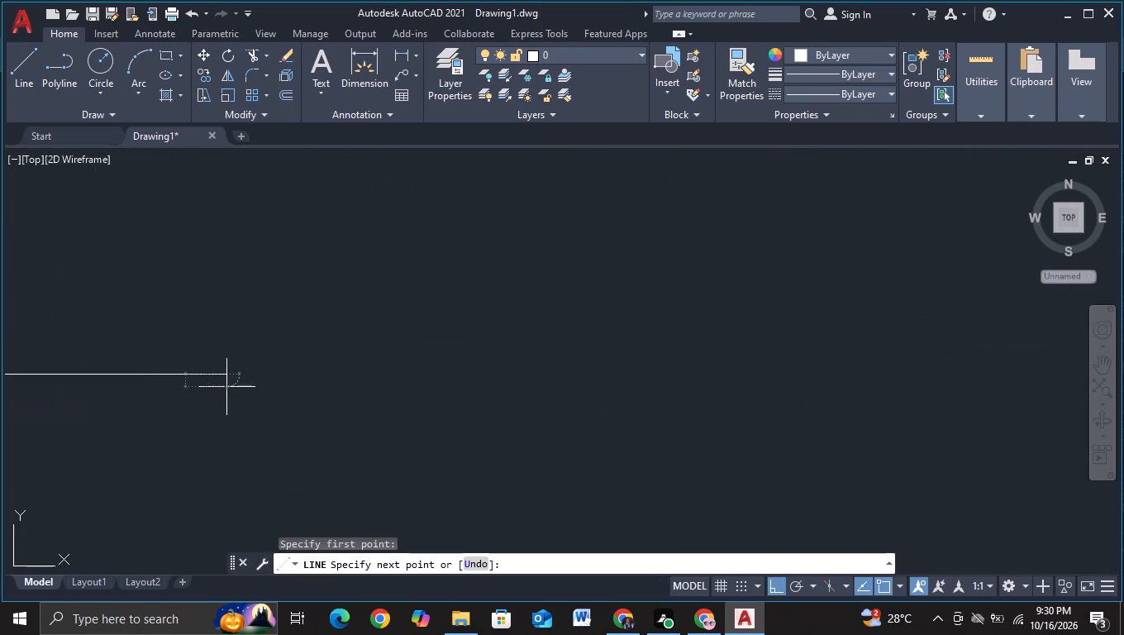
scroll(226, 387, "down", 3)
key("Escape")
With object snap off, draw a three-sided outline about 37 units wide in the tower's recessed level, its sides crossing the level's bottom line.
scroll(242, 396, "down", 2)
middle_click_drag(226, 442, 757, 391)
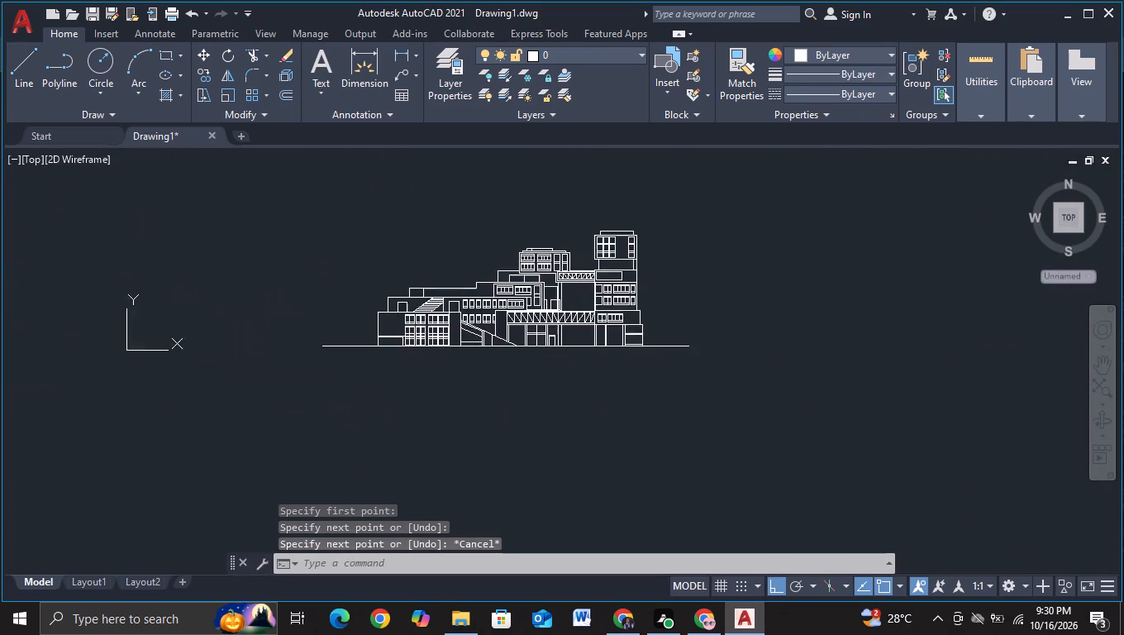
scroll(674, 410, "up", 1)
middle_click_drag(594, 341, 602, 425)
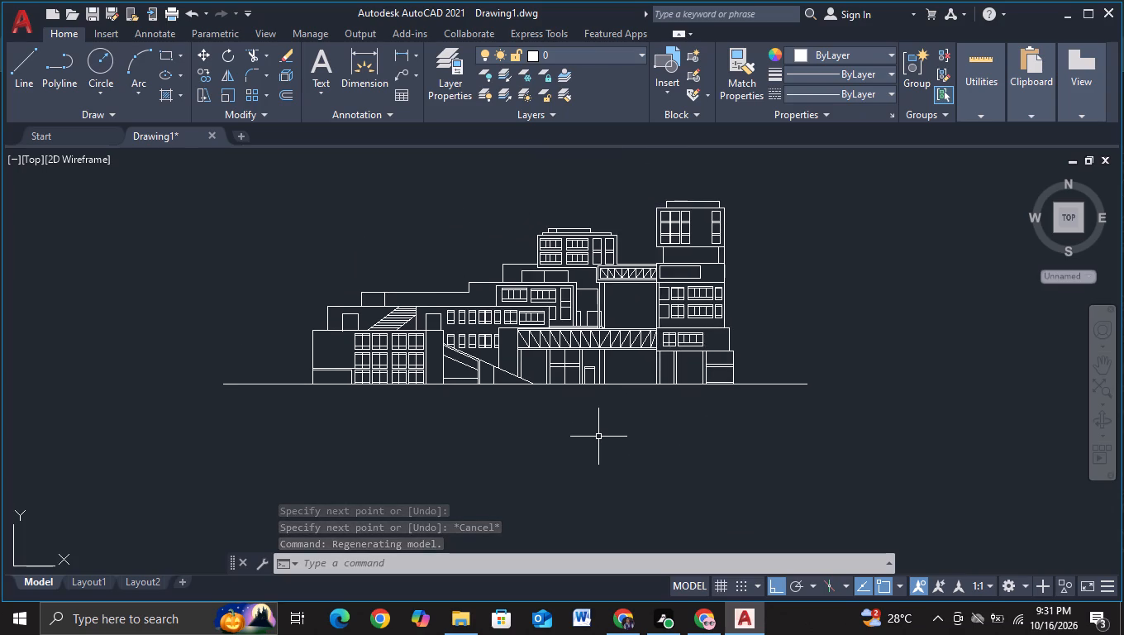
scroll(779, 317, "up", 2)
middle_click_drag(745, 263, 750, 404)
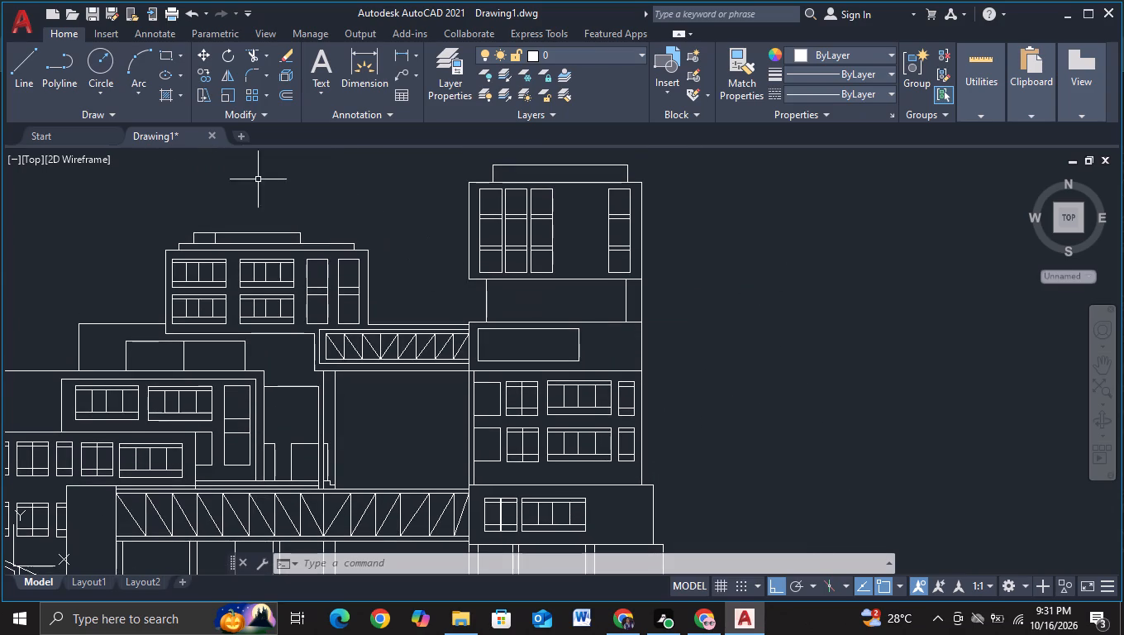
left_click(30, 77)
scroll(622, 335, "up", 2)
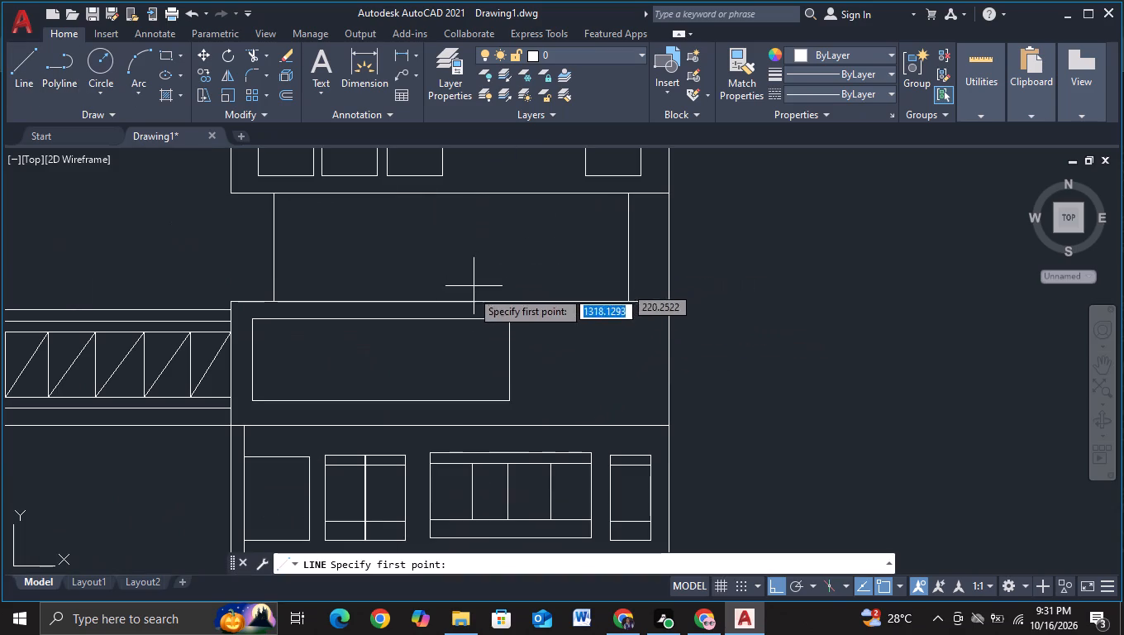
key("F3")
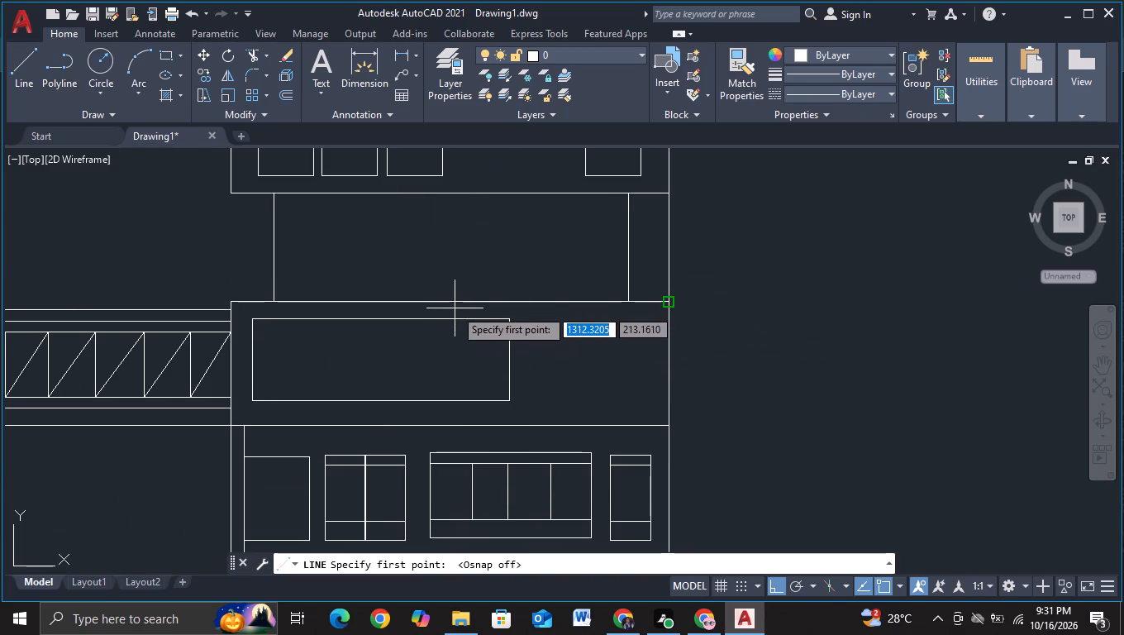
left_click(455, 308)
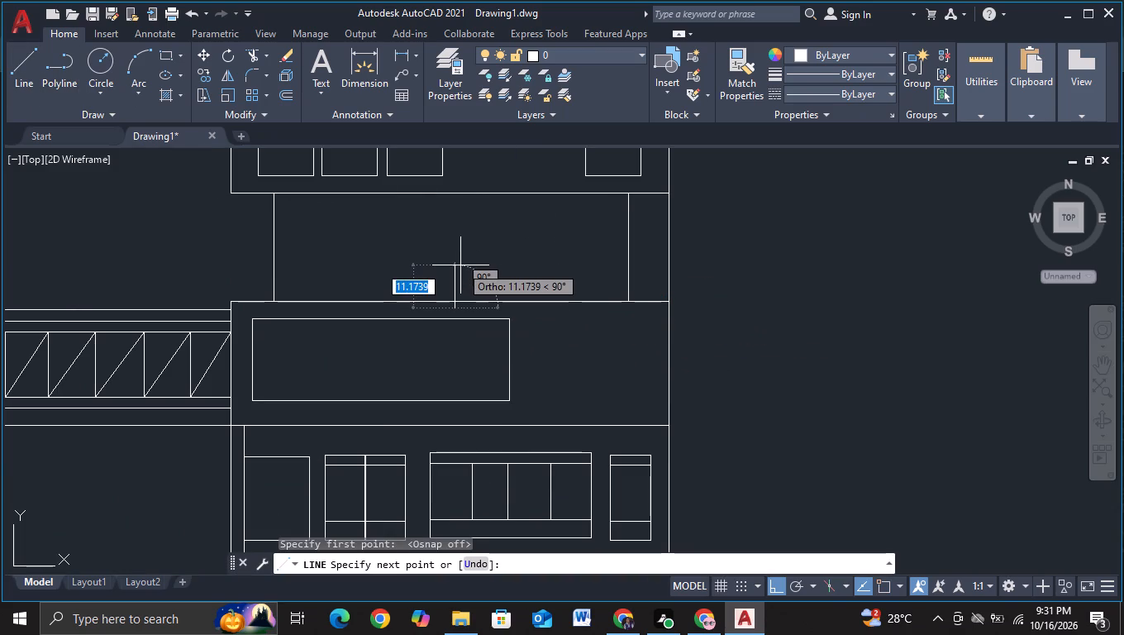
left_click(460, 260)
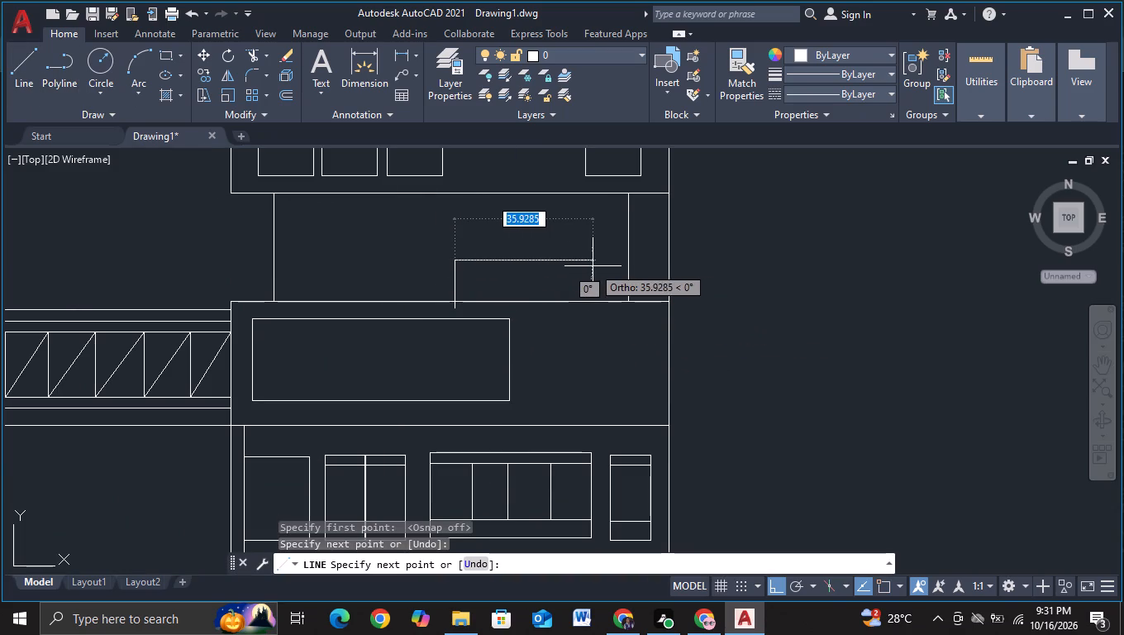
left_click(598, 265)
left_click(613, 331)
key("Escape")
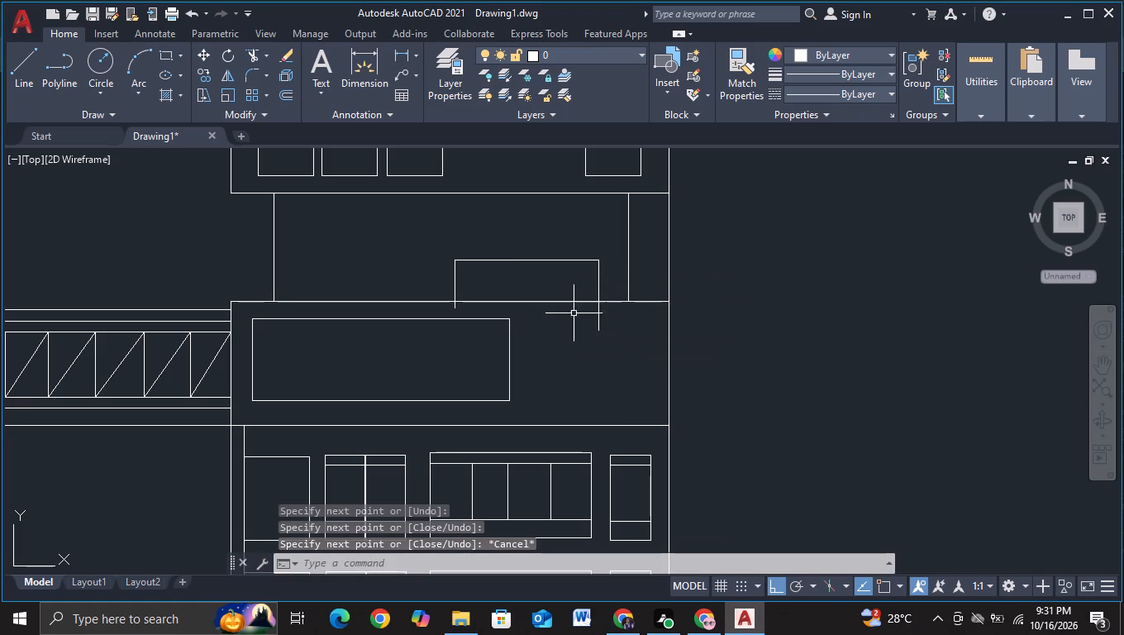
Trim both sides of the three-sided outline where they run below the bottom line of the tower's recessed level.
left_click(254, 60)
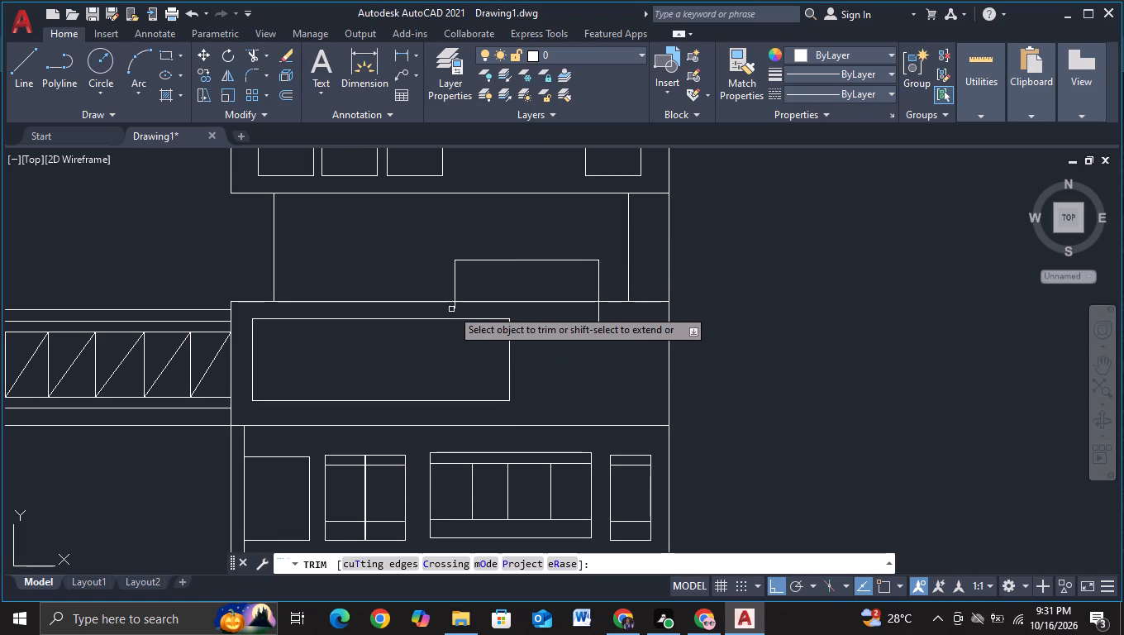
left_click(454, 308)
left_click_drag(590, 320, 612, 322)
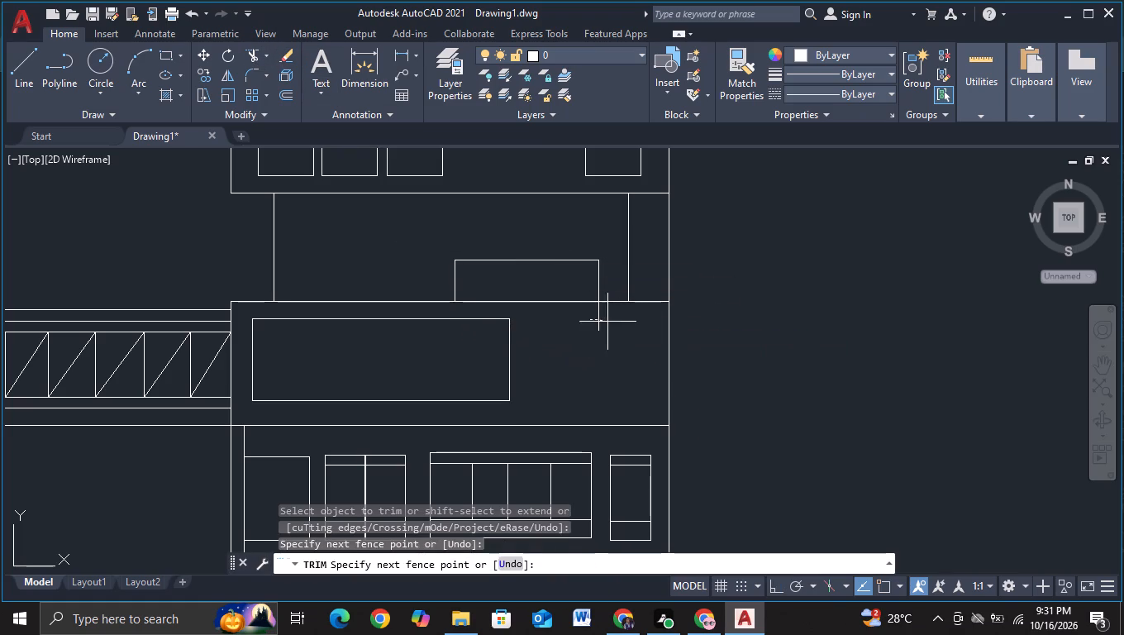
left_click_drag(612, 322, 625, 322)
scroll(625, 322, "down", 1)
key("Escape")
Review the whole elevation and the ground floor along the ground line for parts still missing or needing cleanup.
scroll(731, 346, "down", 1)
middle_click_drag(749, 410, 755, 376)
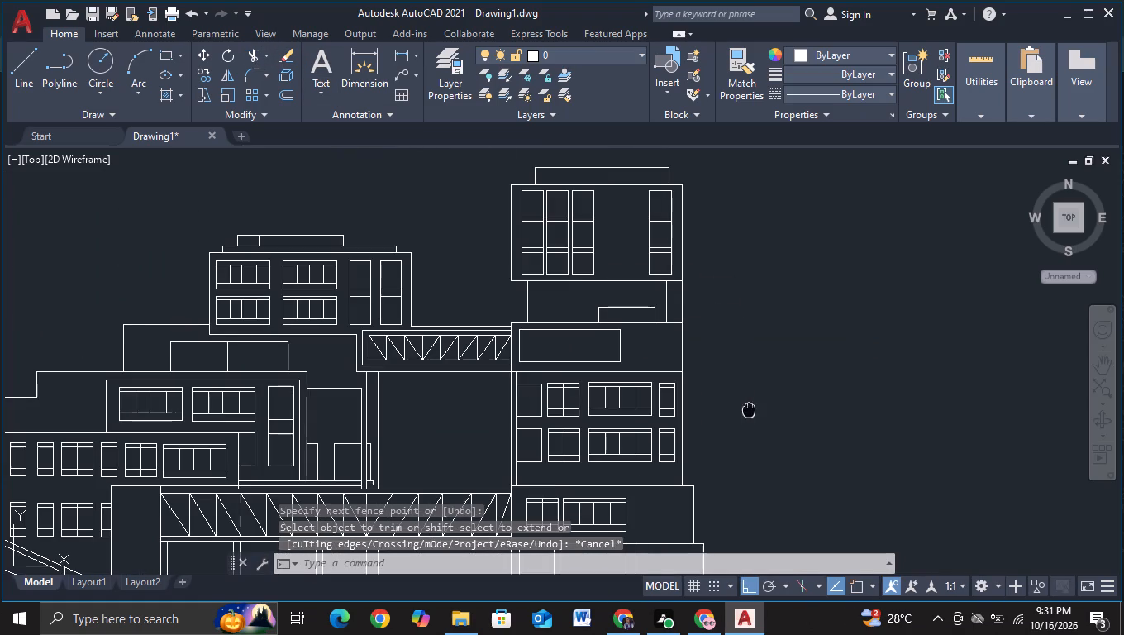
middle_click_drag(755, 376, 764, 322)
scroll(779, 331, "down", 1)
middle_click_drag(803, 381, 813, 333)
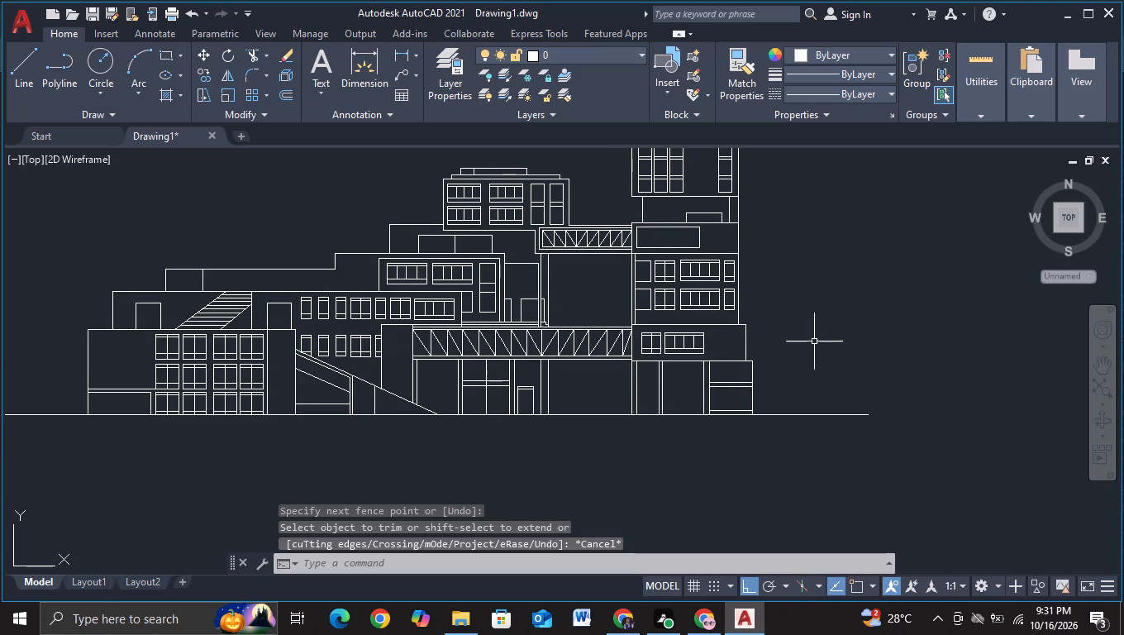
scroll(816, 360, "down", 1)
middle_click_drag(868, 490, 886, 459)
middle_click_drag(705, 443, 736, 502)
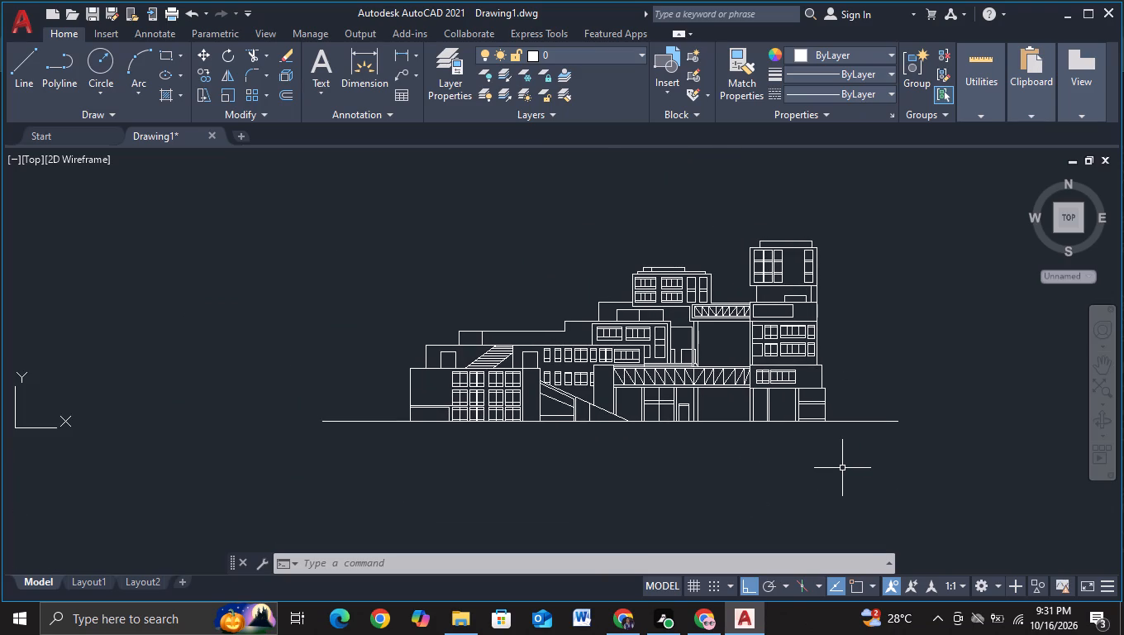
scroll(845, 462, "up", 1)
middle_click_drag(692, 474, 792, 472)
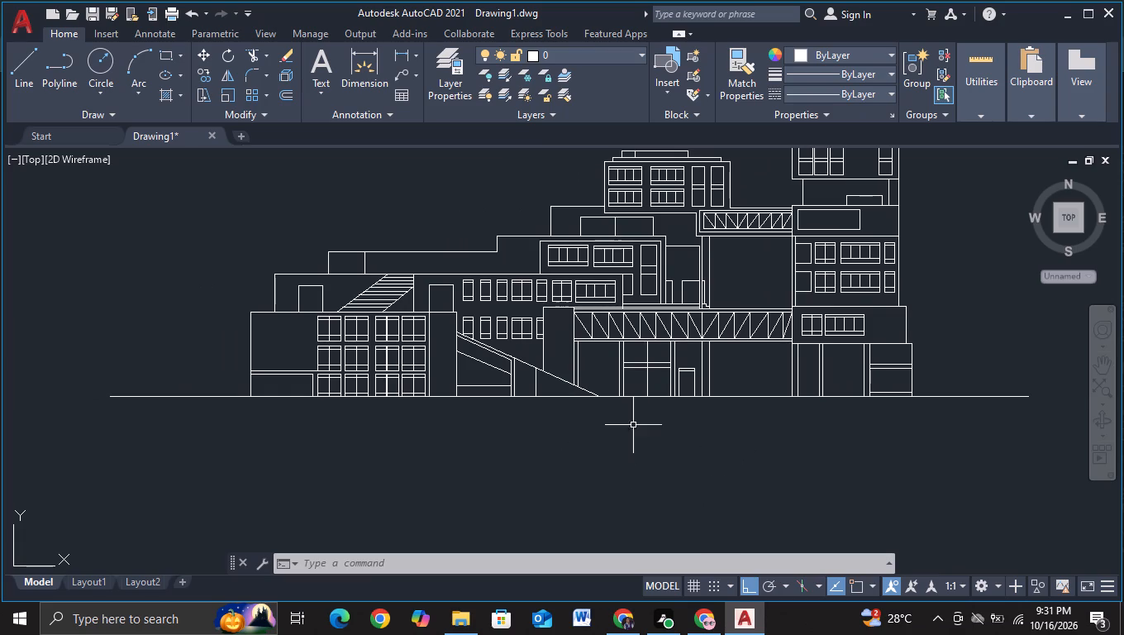
middle_click_drag(696, 467, 574, 465)
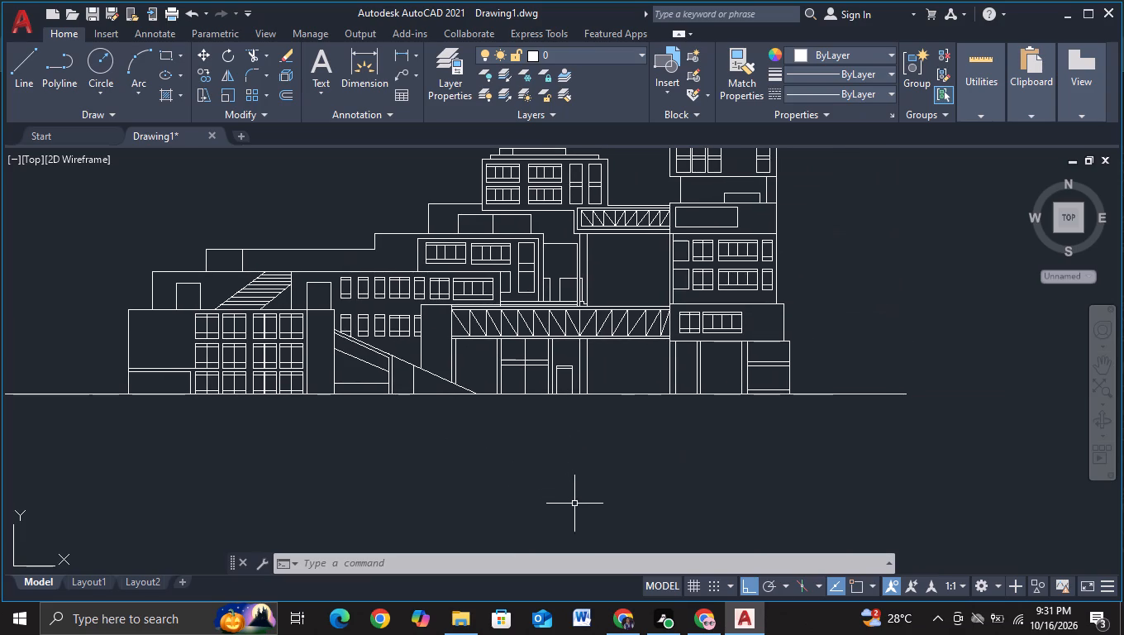
middle_click_drag(516, 475, 601, 452)
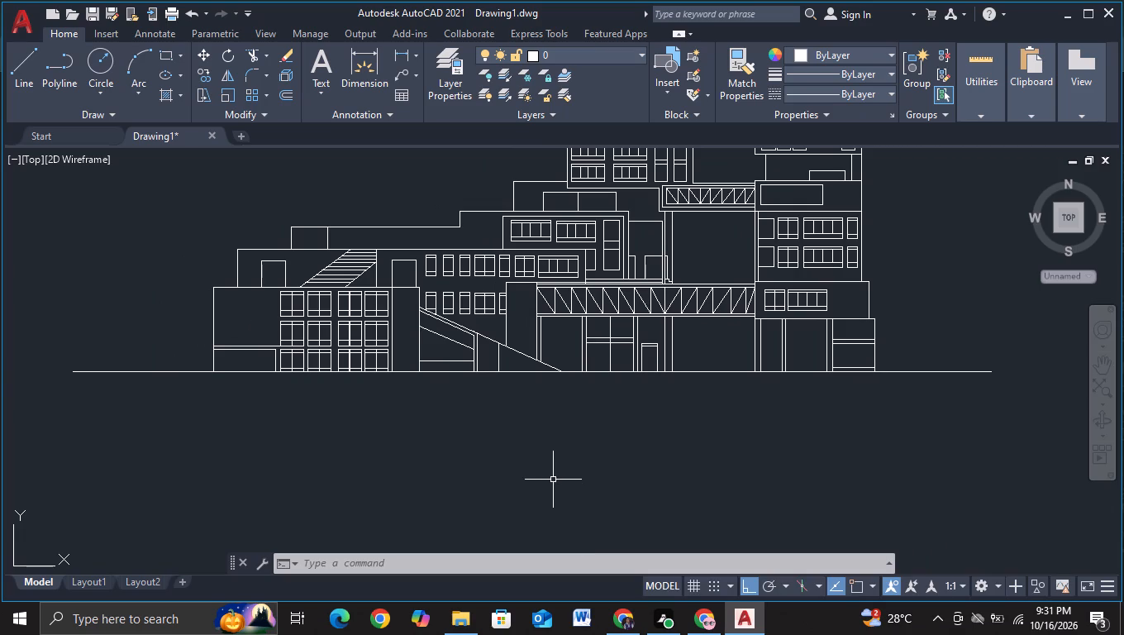
key("Escape")
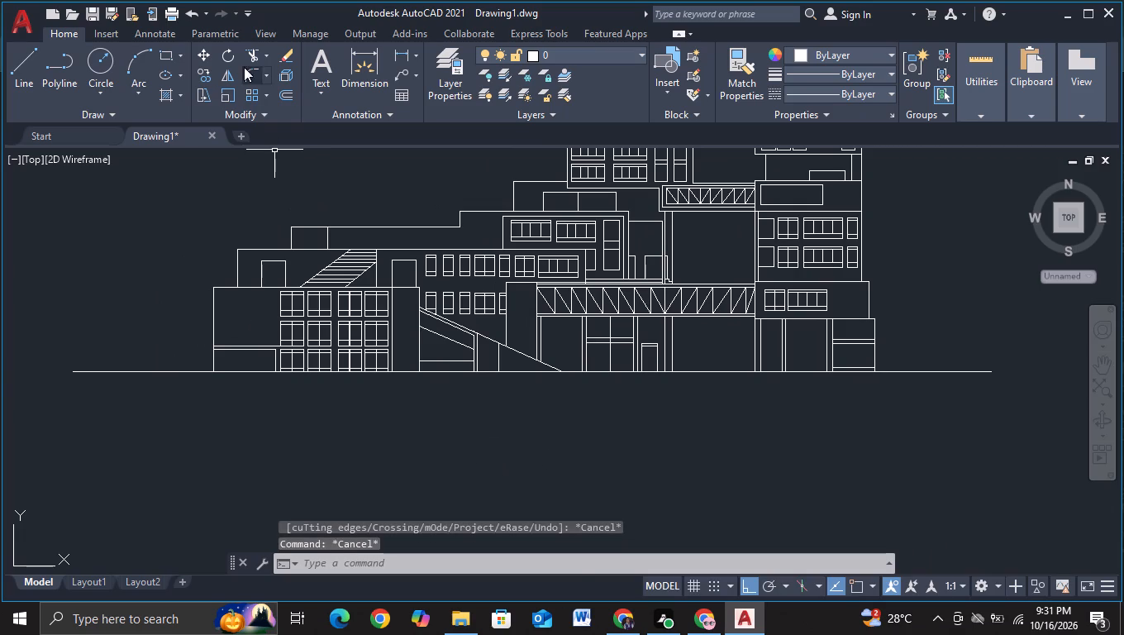
Trim away the inner sloping line and the horizontal line in the bay beneath the upper end of the ramp.
left_click(249, 53)
left_click_drag(441, 324, 440, 329)
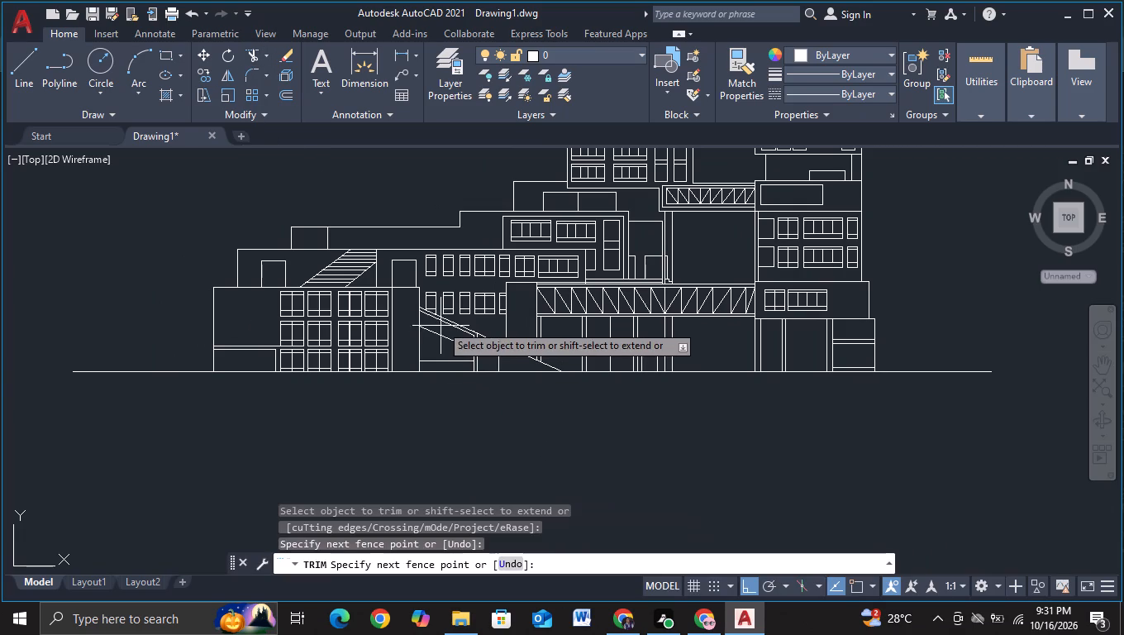
left_click_drag(440, 329, 436, 364)
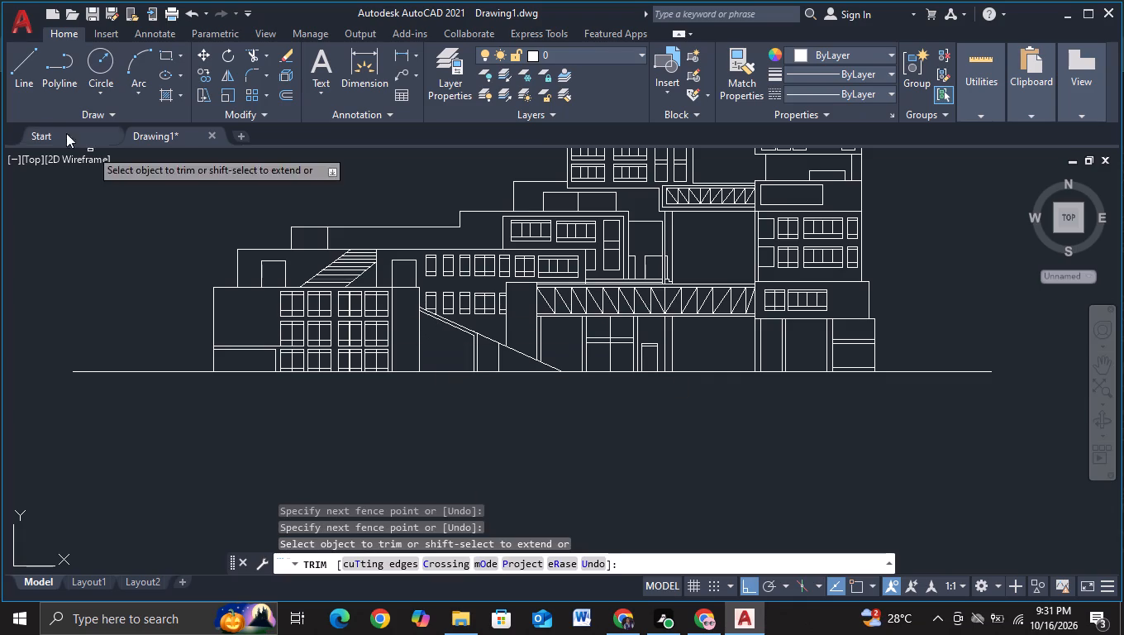
With object snap on, draw a vertical line from the lower corner of the window at the ramp's top down past the ground line.
left_click(29, 88)
scroll(303, 338, "up", 1)
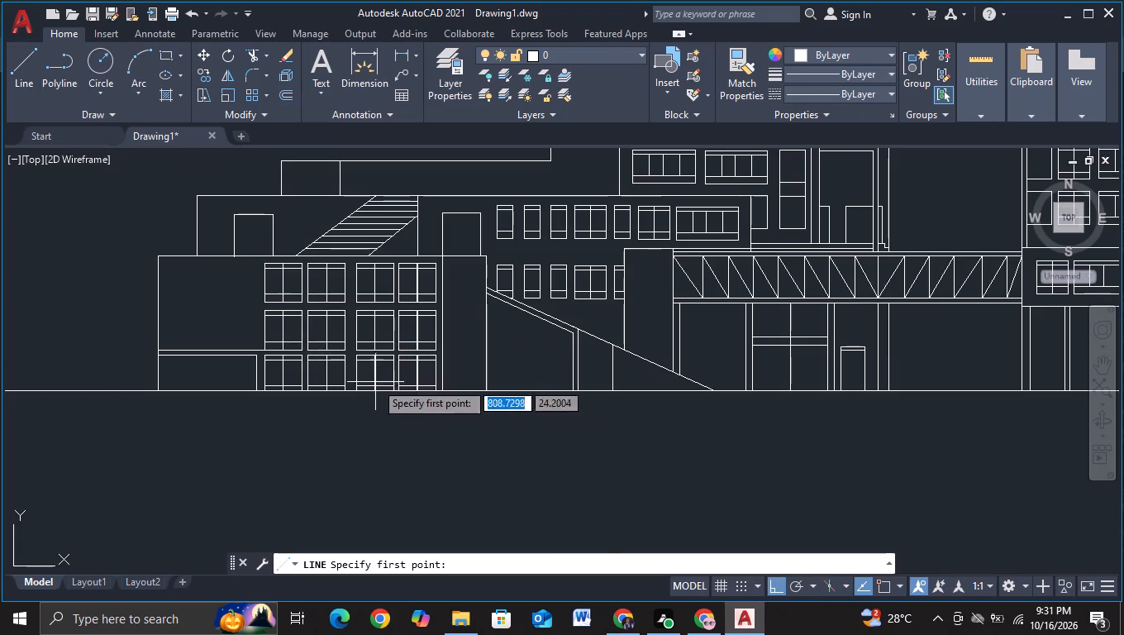
scroll(528, 406, "up", 1)
scroll(526, 323, "up", 2)
scroll(505, 246, "down", 2)
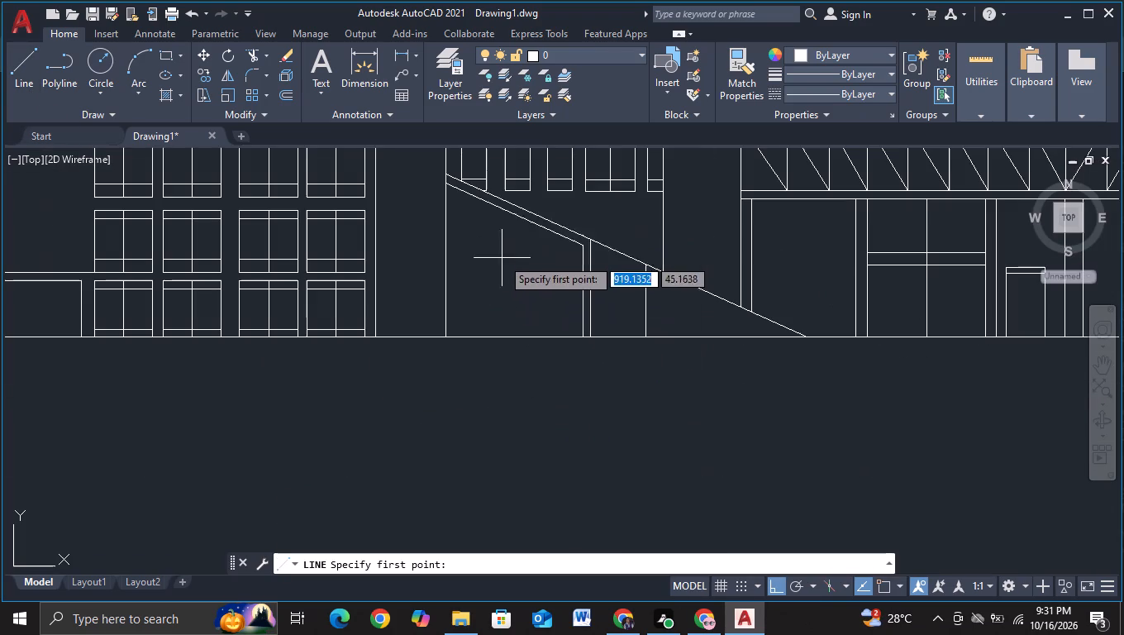
key("F3")
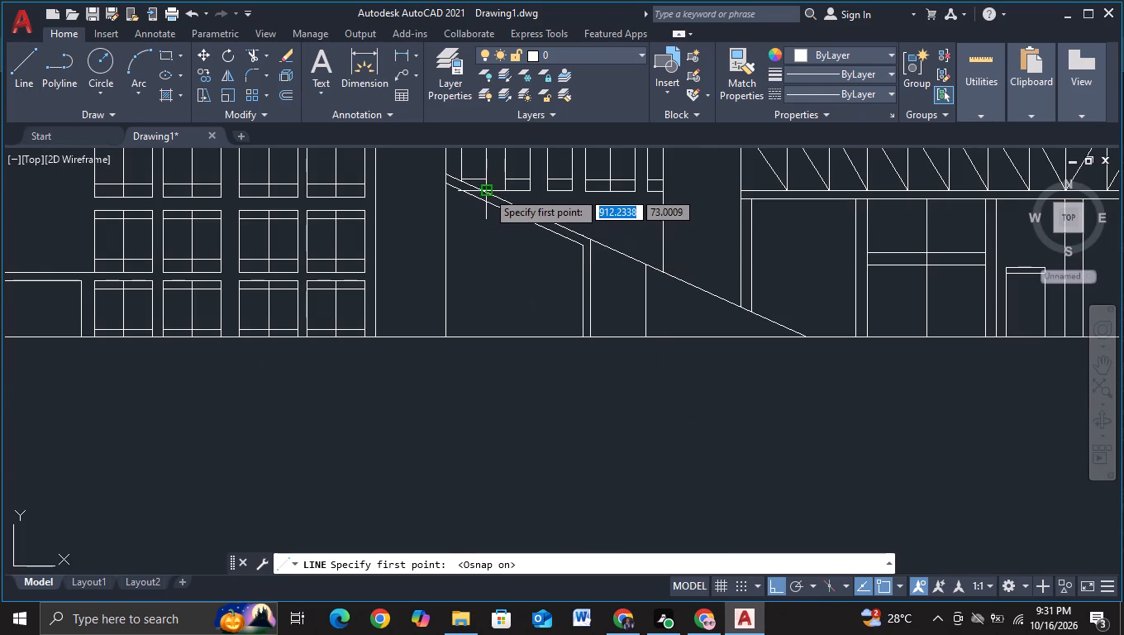
left_click(487, 191)
left_click(465, 394)
key("Escape")
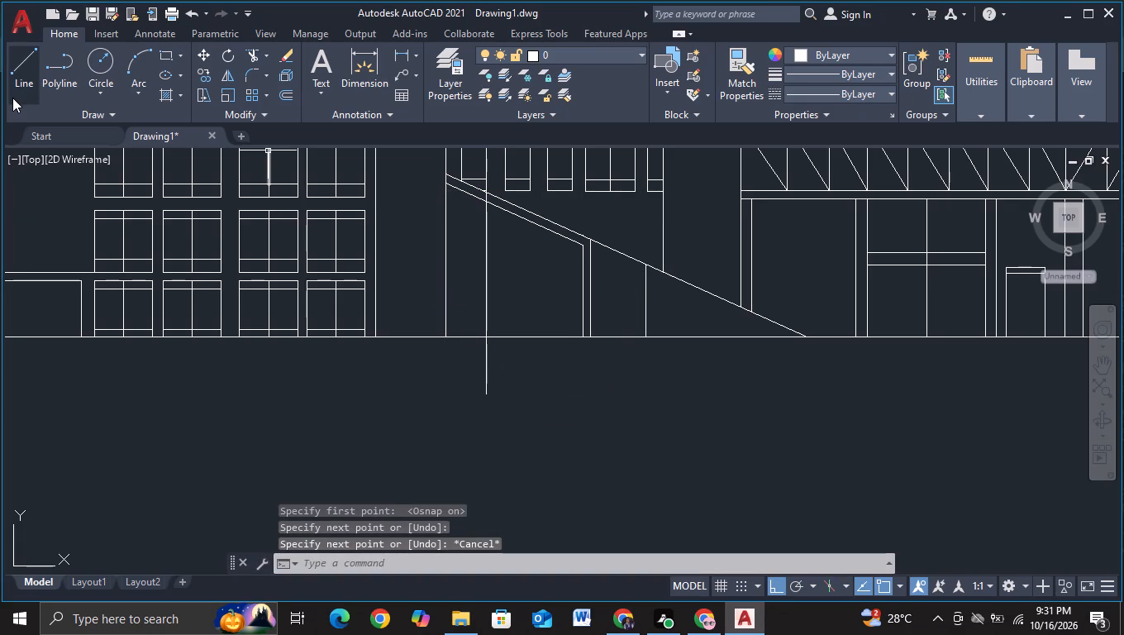
left_click(17, 93)
key("Escape")
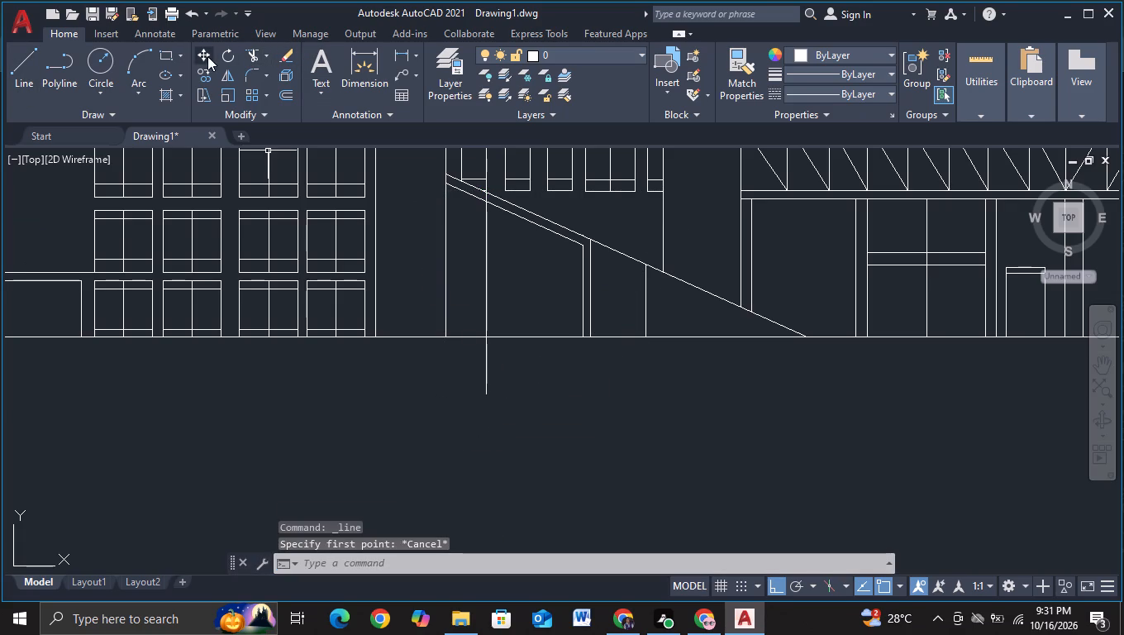
Trim the new vertical line above the ramp's lower edge and below the ground line.
left_click(255, 54)
scroll(510, 184, "up", 2)
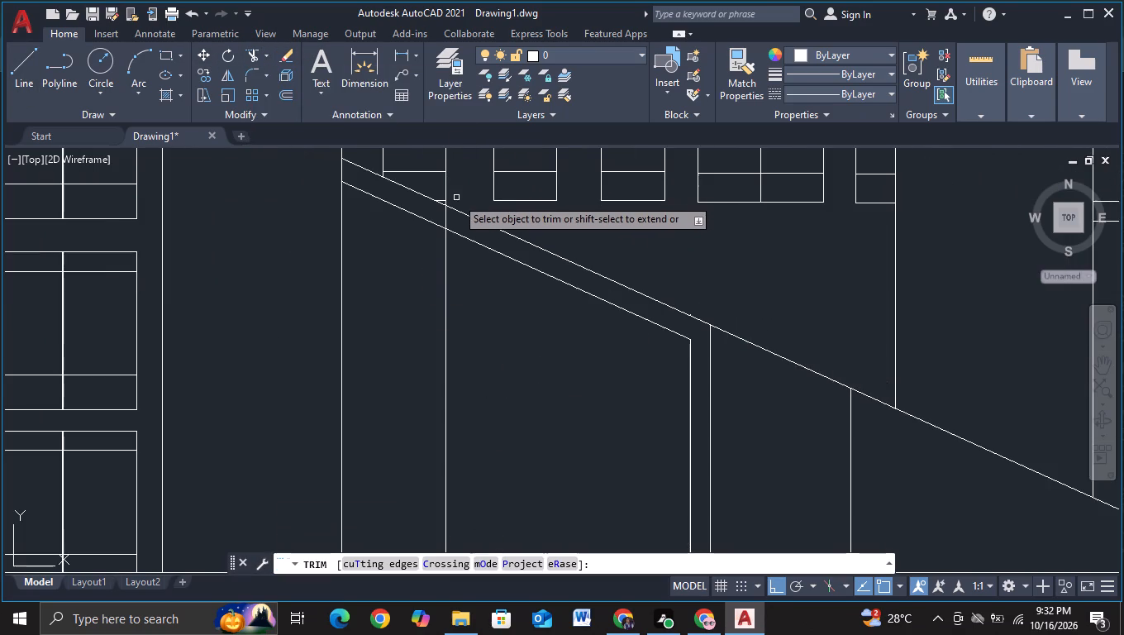
scroll(447, 201, "up", 1)
left_click(445, 205)
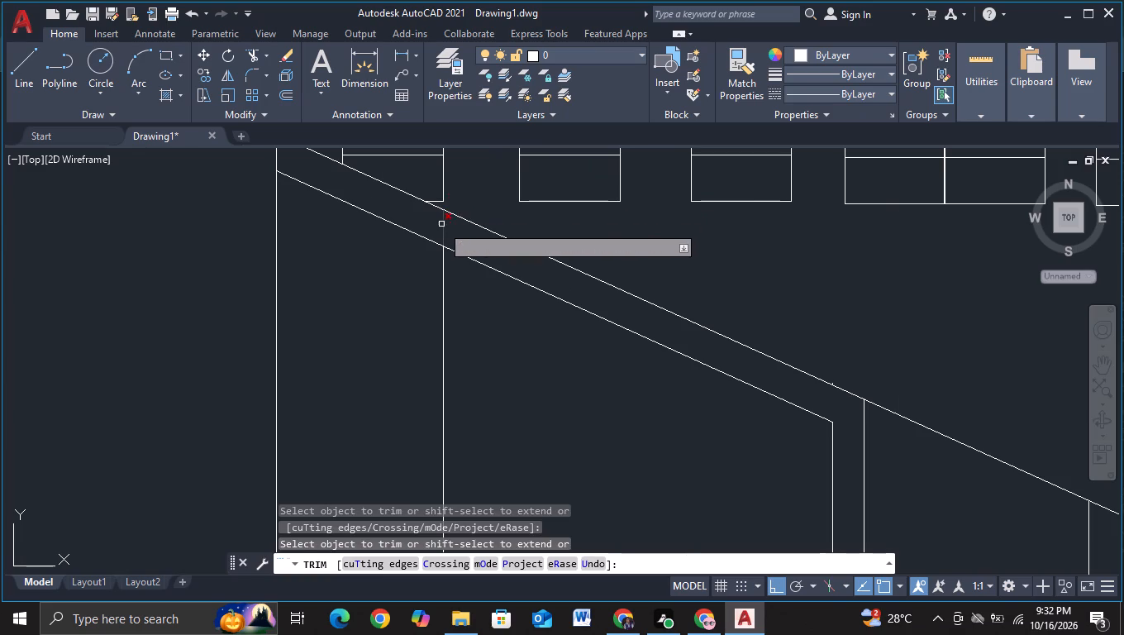
left_click(441, 228)
scroll(456, 298, "down", 1)
middle_click_drag(481, 366, 491, 224)
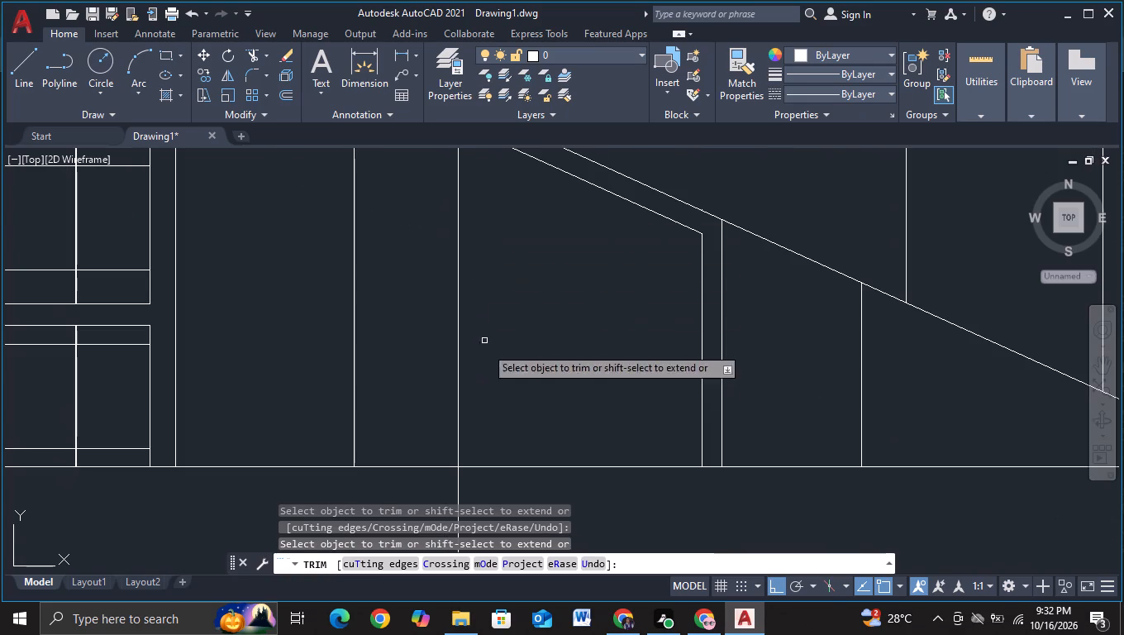
left_click(457, 479)
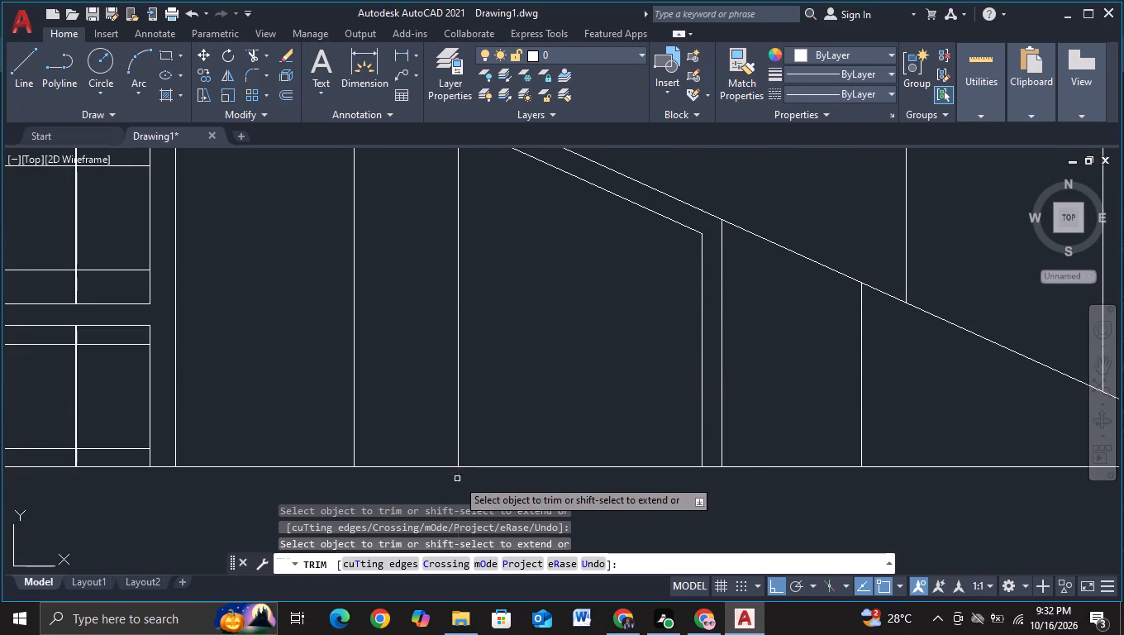
key("Escape")
Copy the trimmed vertical line about 19.5 units horizontally toward the ramp's post.
left_click(459, 391)
key("c")
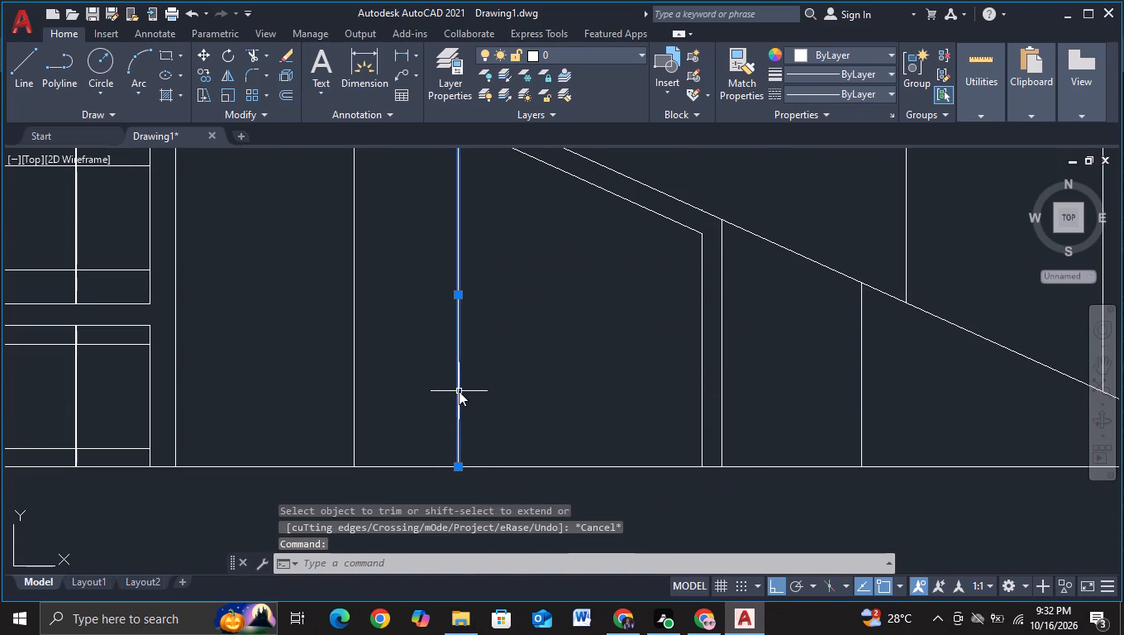
left_click(518, 437)
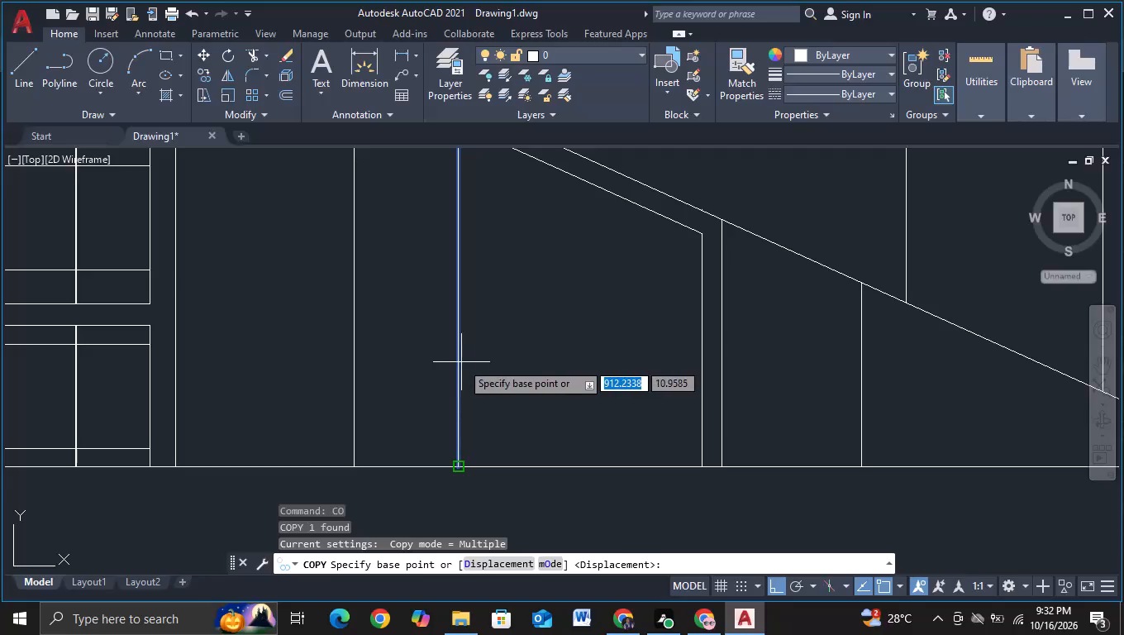
left_click(460, 362)
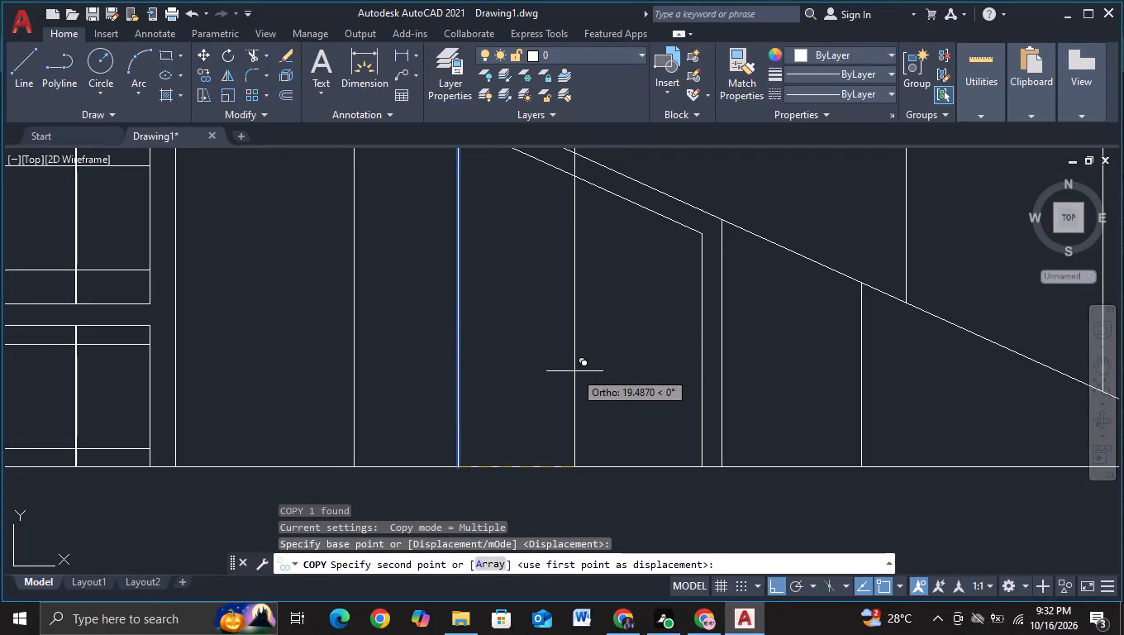
left_click(574, 371)
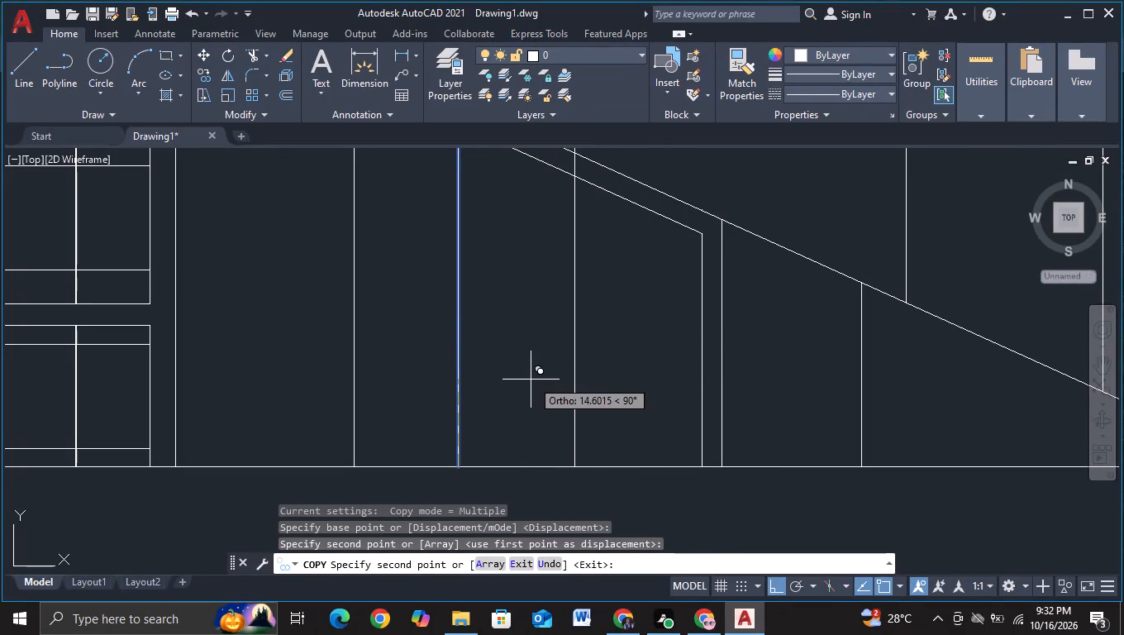
scroll(416, 375, "down", 3)
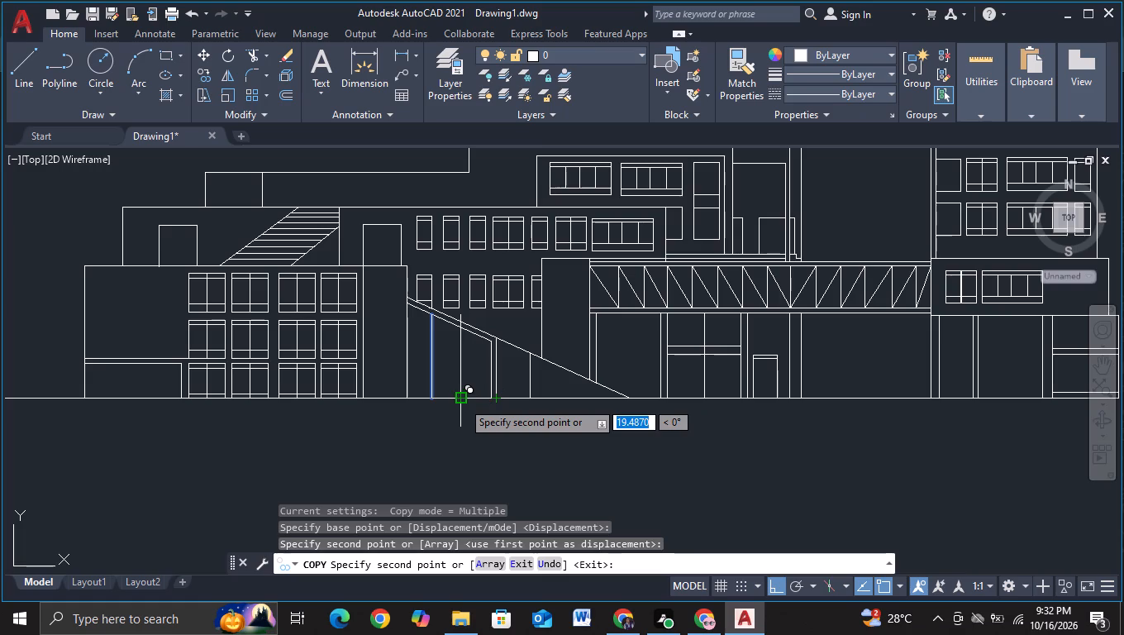
key("Escape")
Trim the copied vertical line where it extends above the ramp's lower edge.
scroll(463, 328, "up", 2)
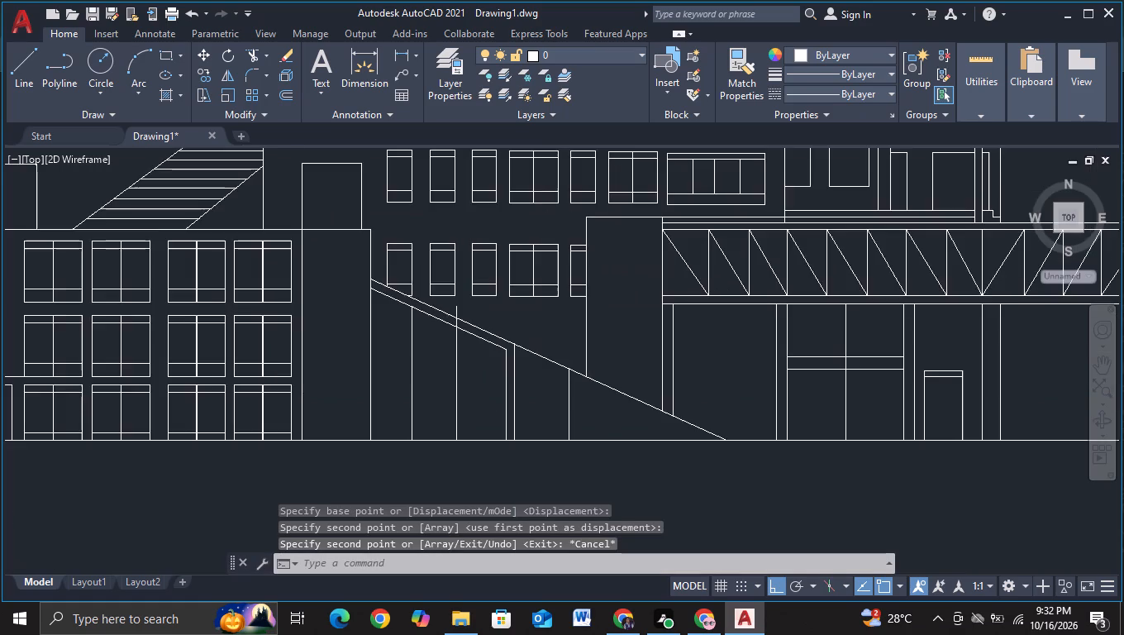
left_click(252, 59)
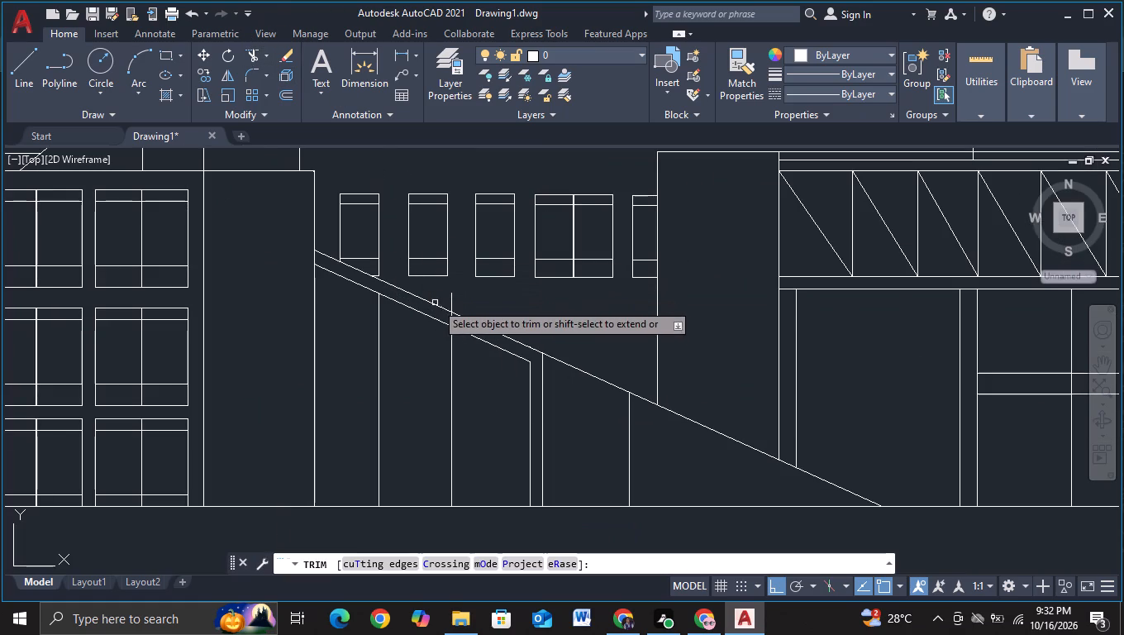
left_click(454, 303)
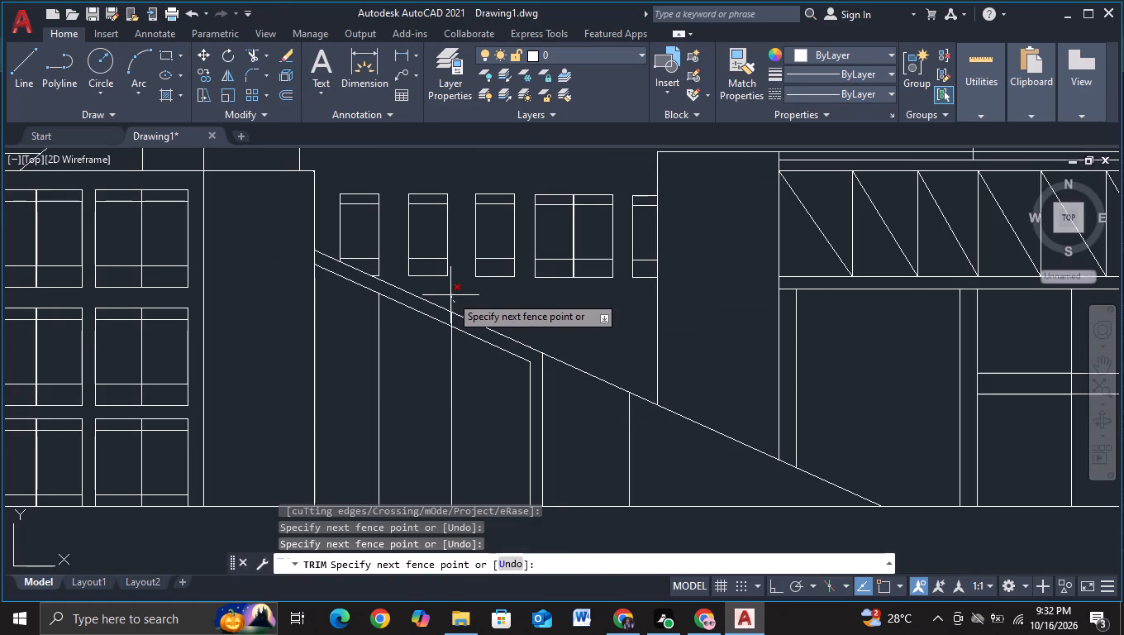
left_click(450, 295)
left_click(450, 322)
With ortho off, draw a line about 82 units long sloping down 22° under the ramp, crossing the vertical lines and extending past both sides.
scroll(457, 377, "down", 2)
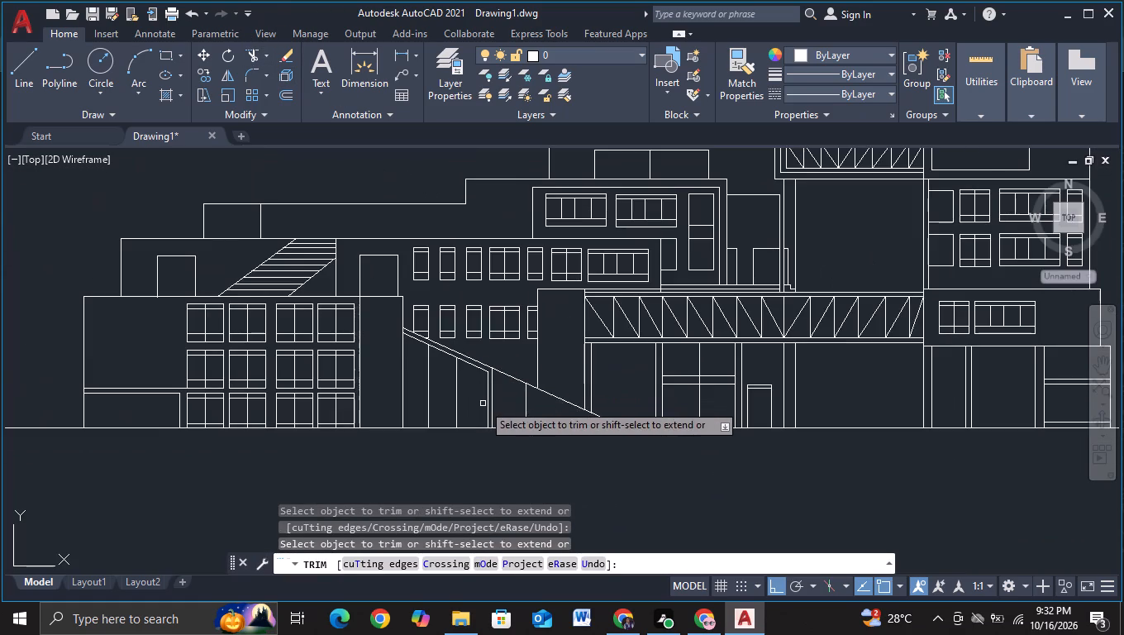
middle_click_drag(483, 403, 478, 350)
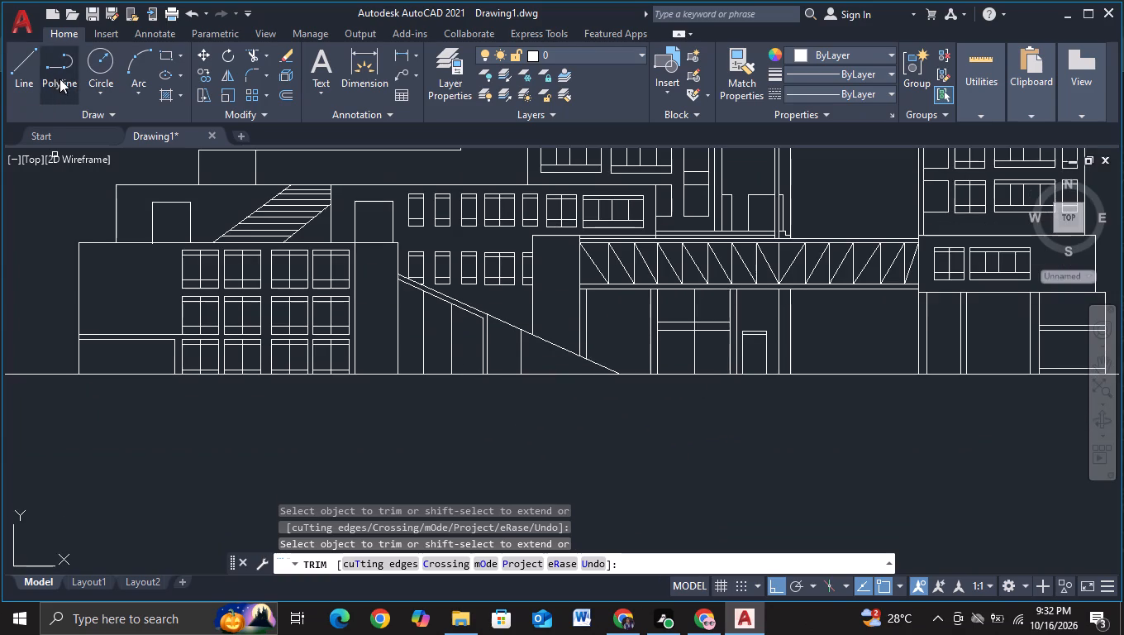
left_click(35, 70)
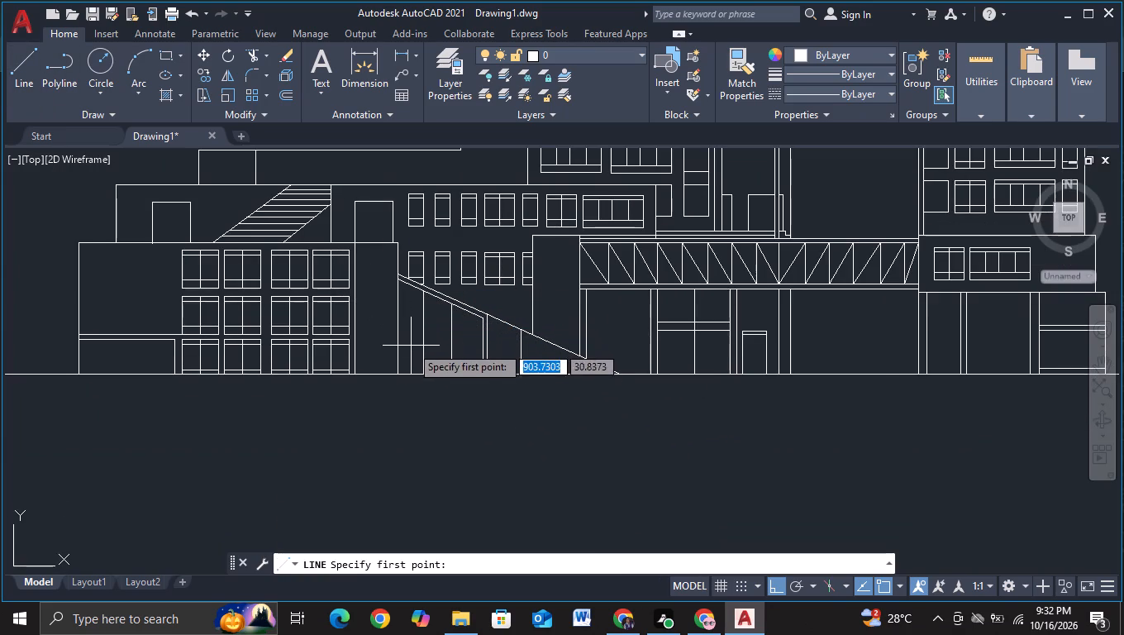
scroll(465, 372, "up", 3)
scroll(441, 324, "down", 1)
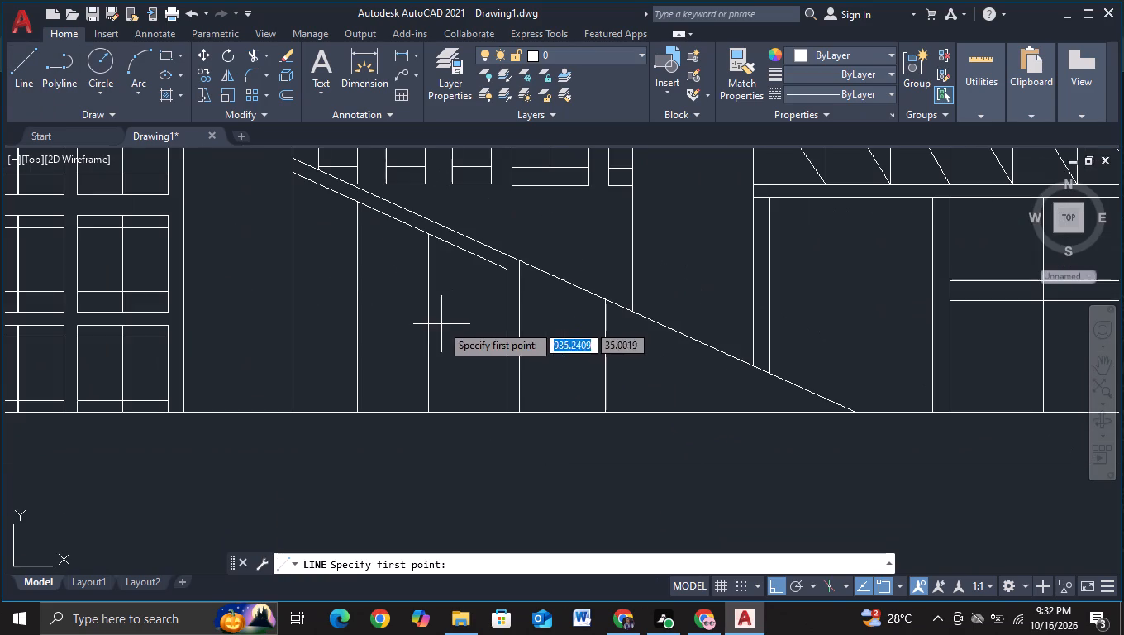
left_click(262, 212)
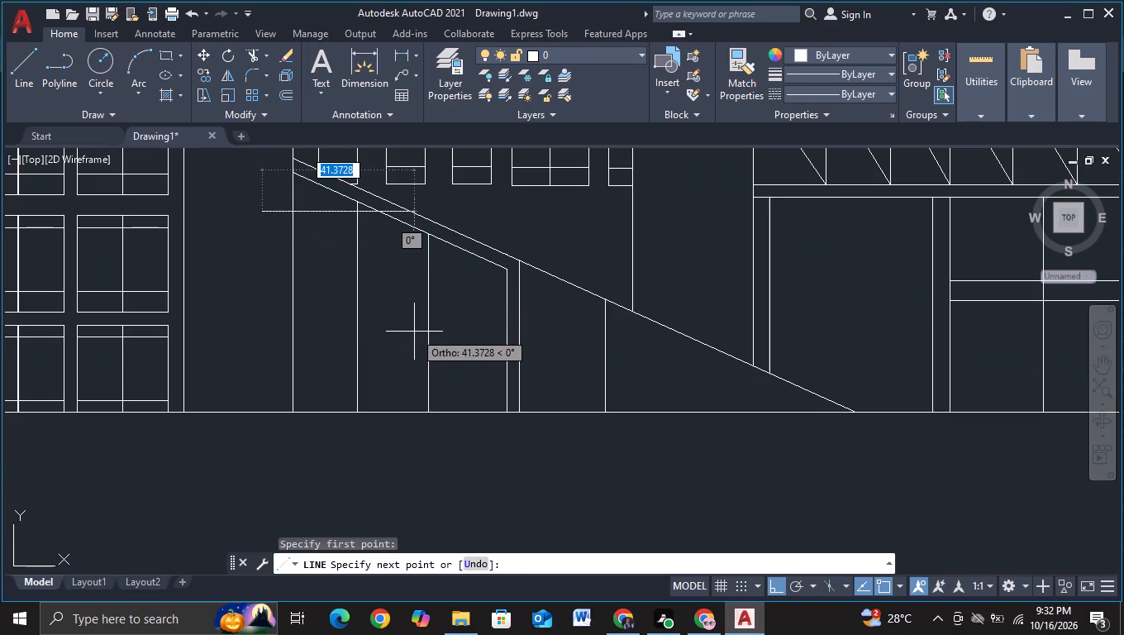
key("F8")
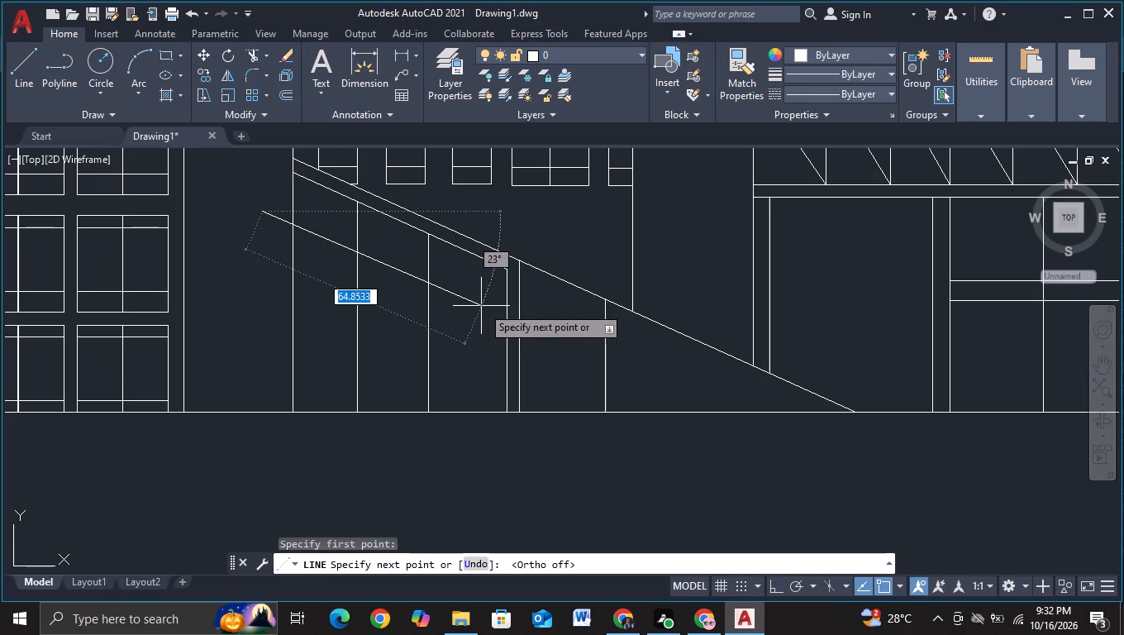
left_click(541, 324)
key("Escape")
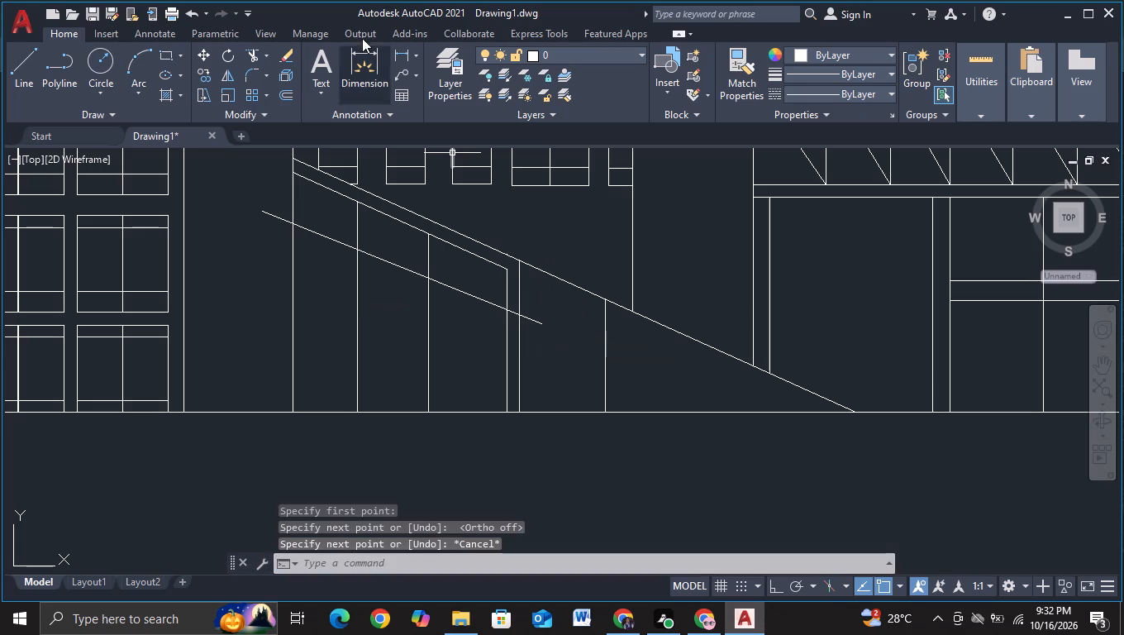
Trim the sloping line's ends where they extend past the bay's outer wall line and the ramp's post.
left_click(242, 57)
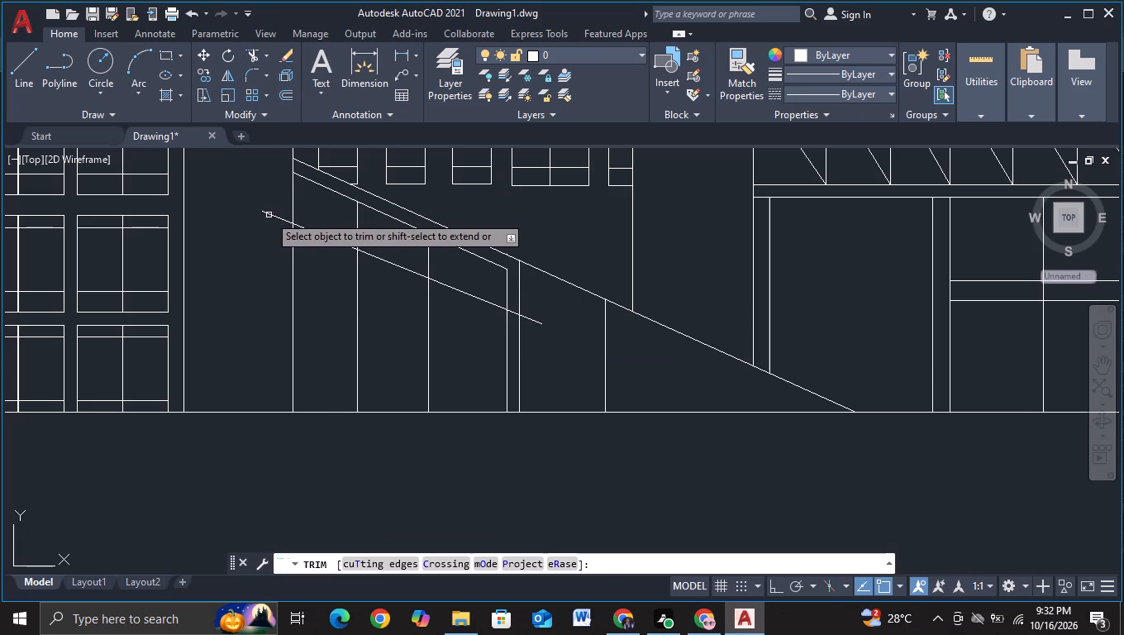
left_click(269, 217)
left_click(510, 313)
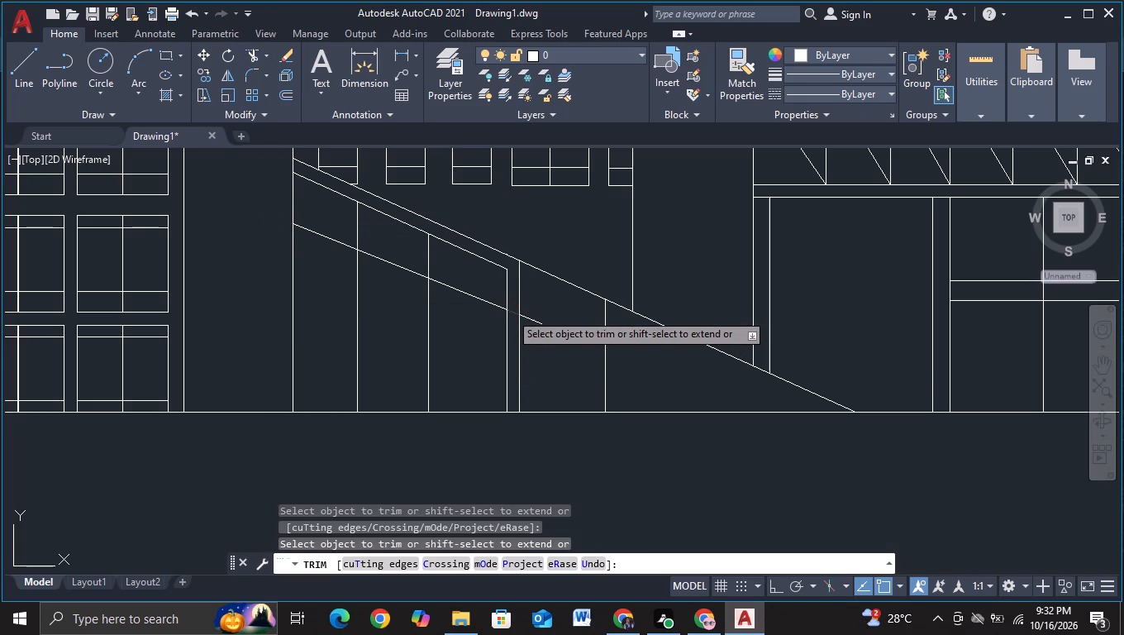
left_click(531, 322)
key("Escape")
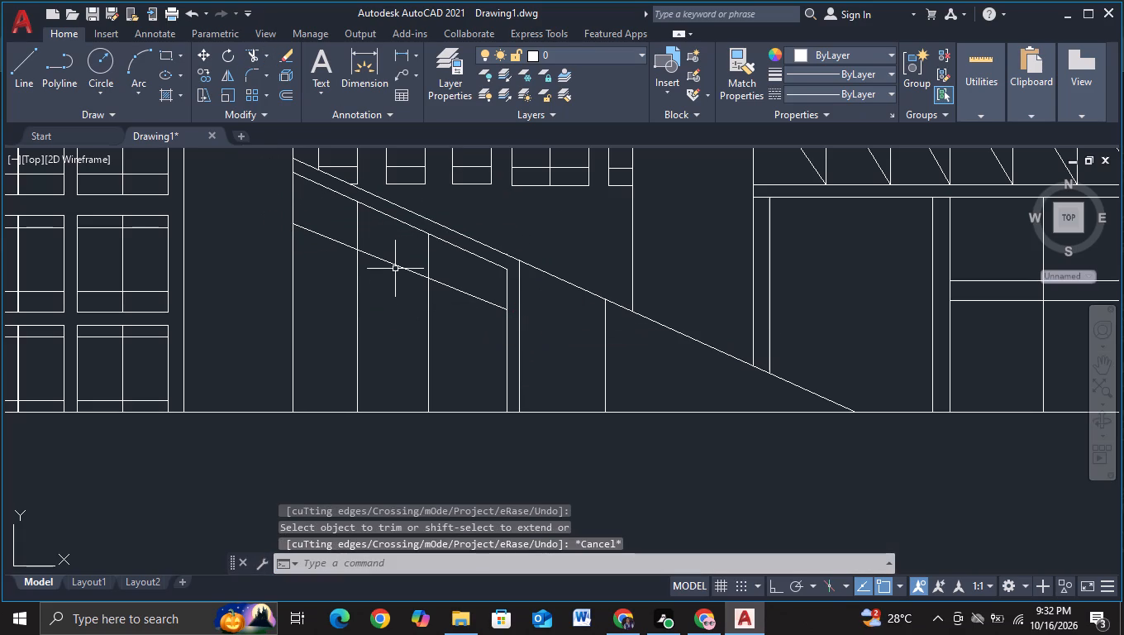
Copy the trimmed sloping line down to the post's base at the ground and, with object snap off, about 12 units straight down.
left_click(394, 266)
key("c")
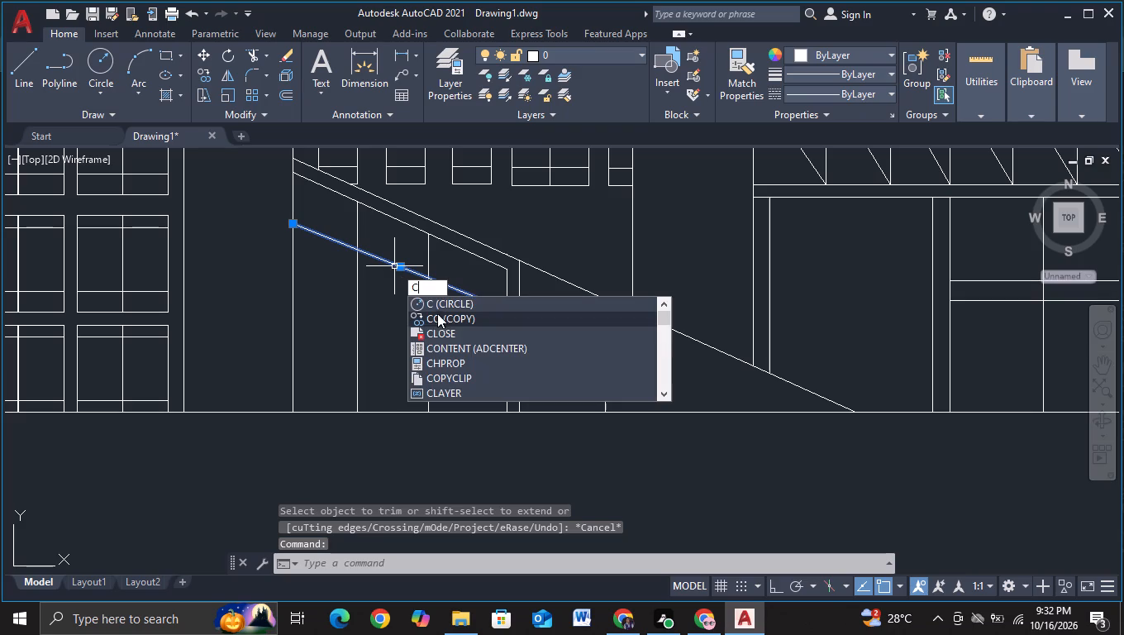
left_click(439, 317)
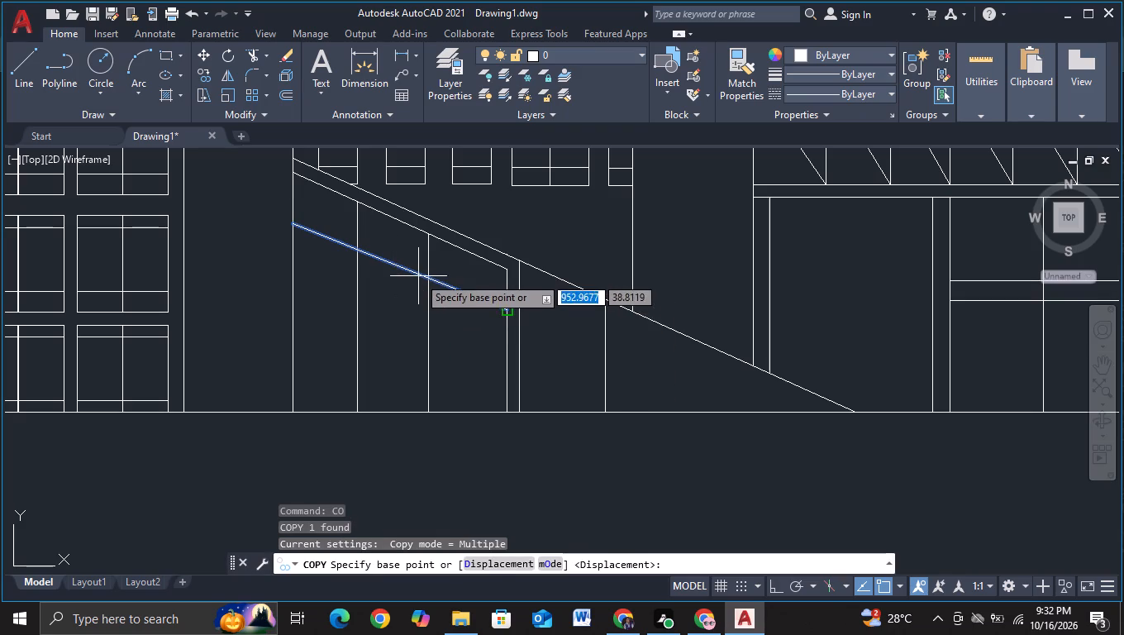
left_click(418, 276)
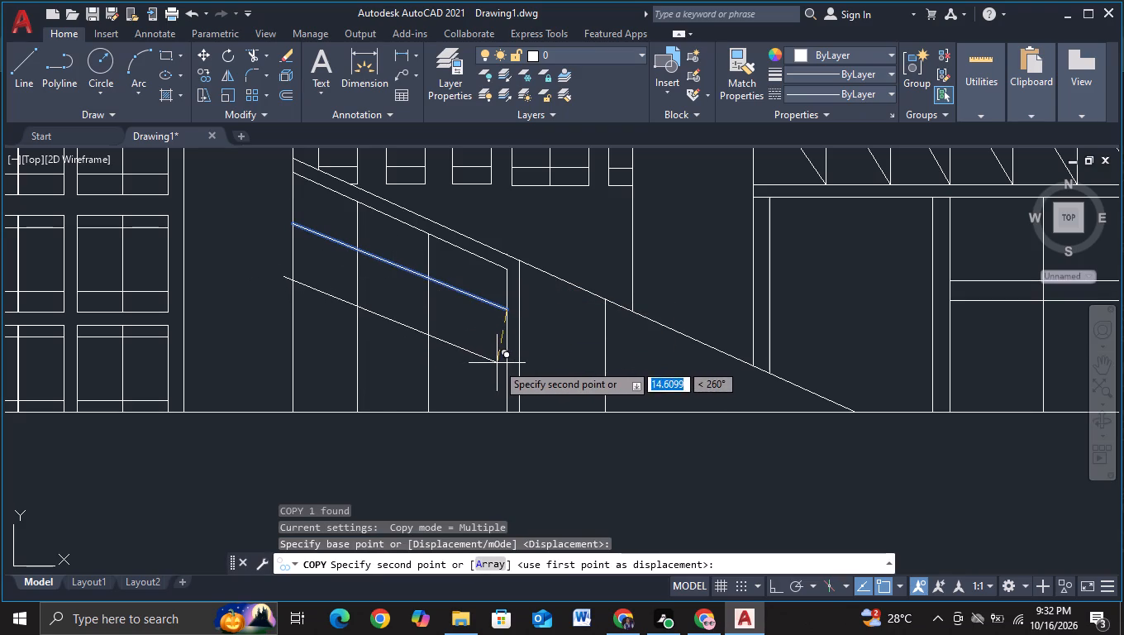
left_click(505, 365)
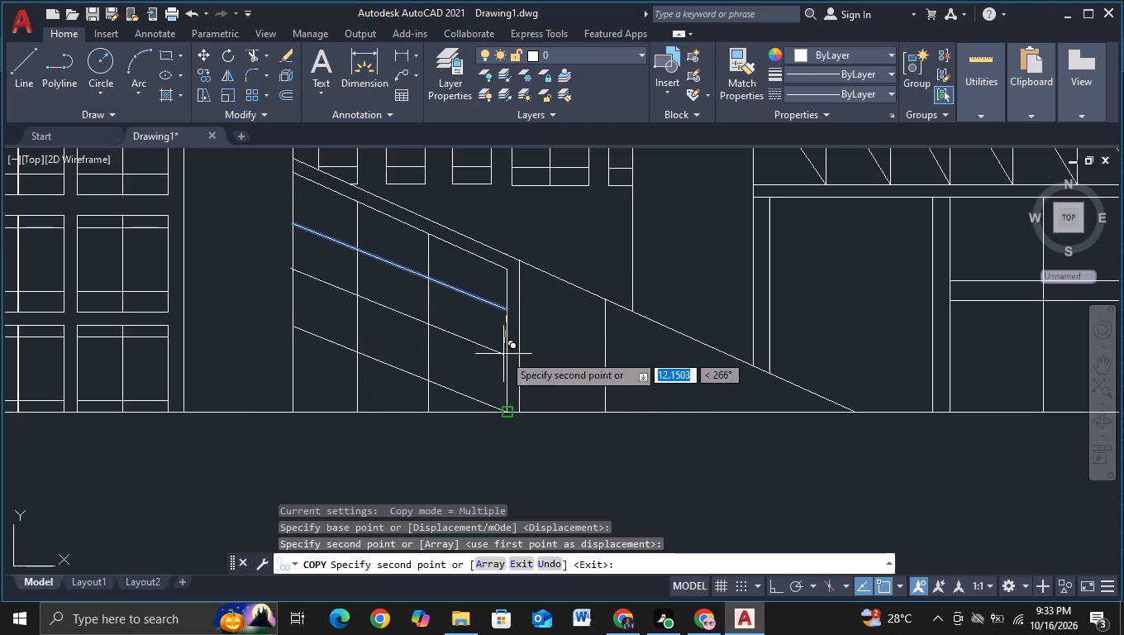
left_click(503, 354)
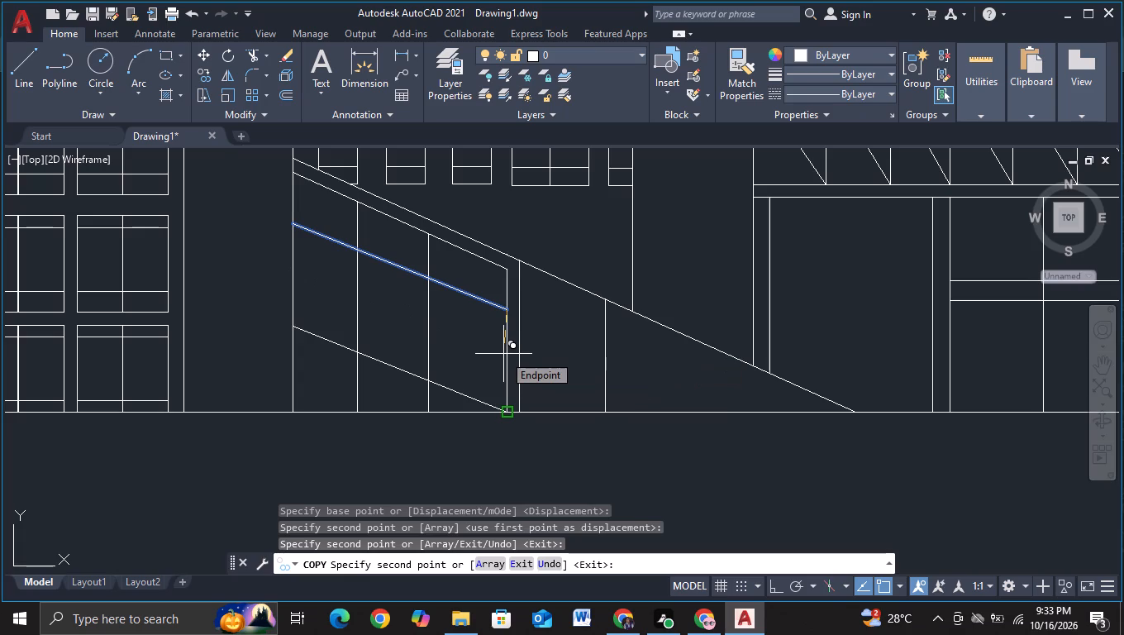
key("ctrl+z")
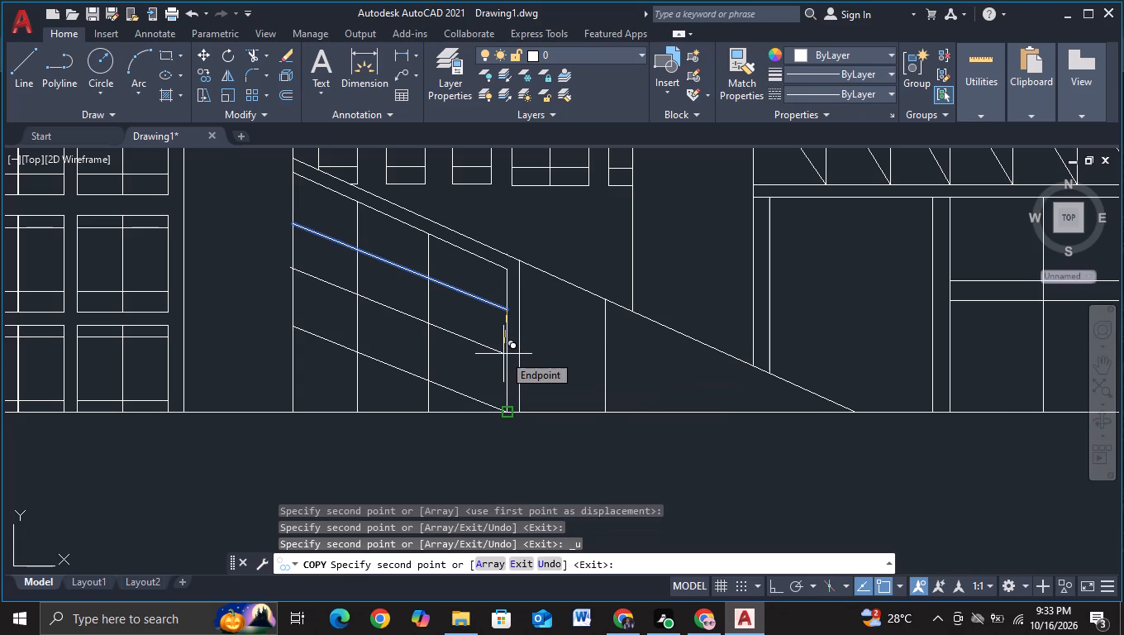
key("F3")
scroll(503, 354, "up", 1)
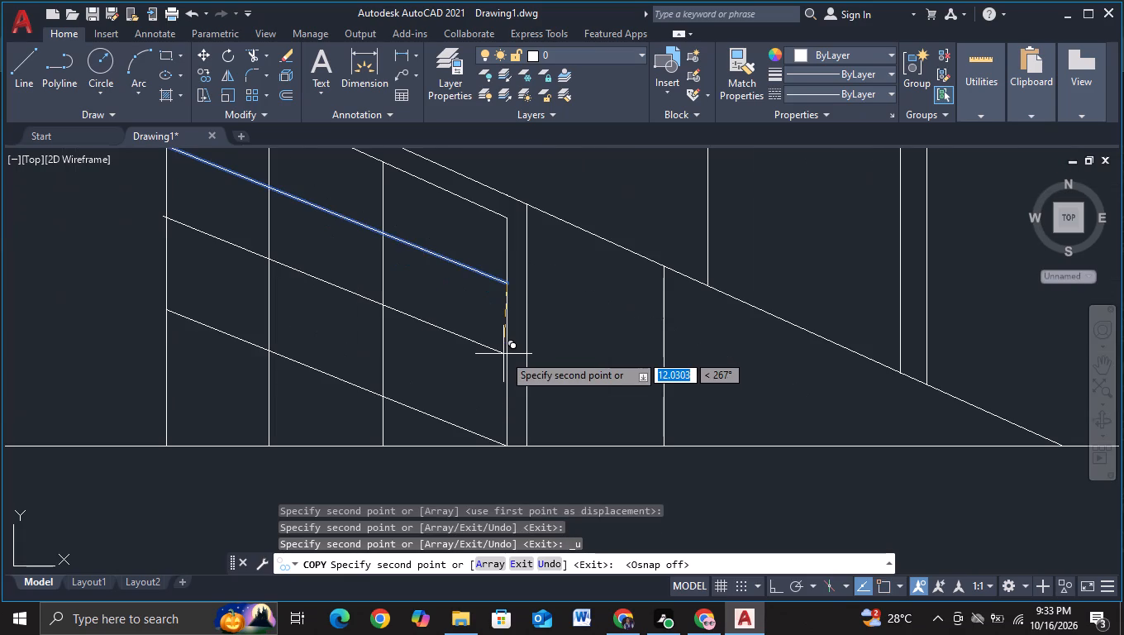
left_click(507, 354)
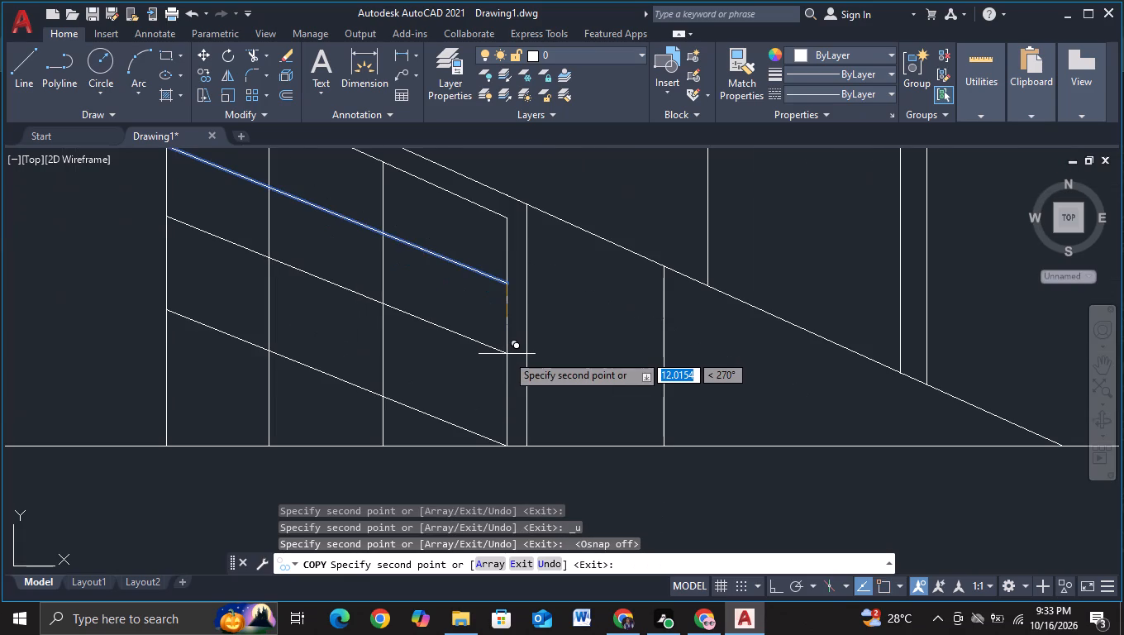
key("Escape")
Move the lowest sloping line slightly upward off the ground line, closer to the one above it.
scroll(513, 355, "down", 2)
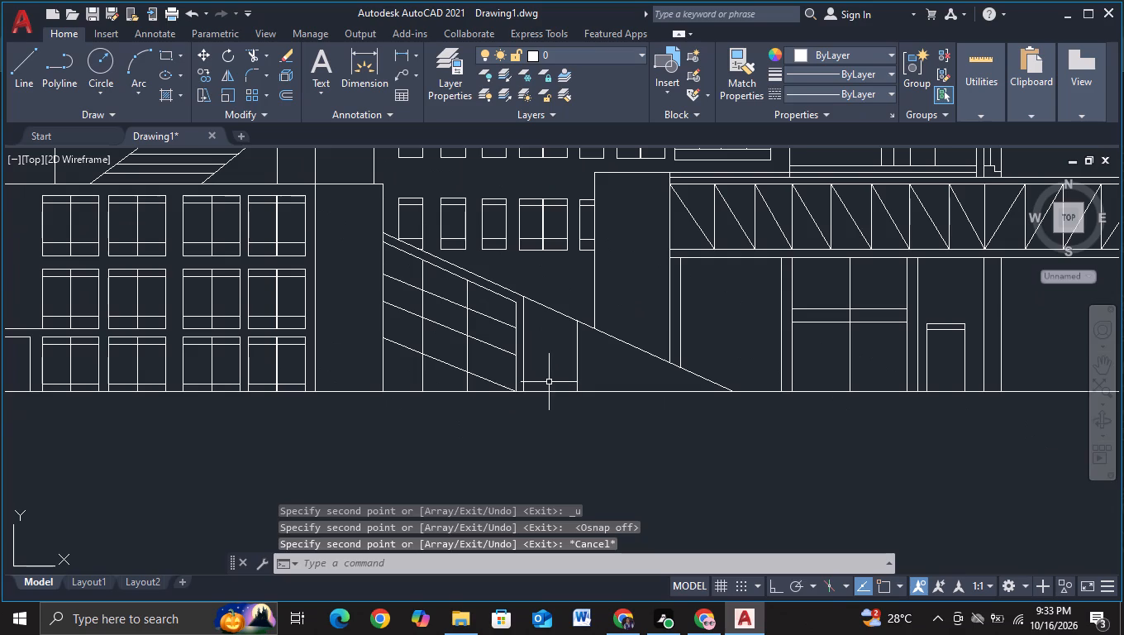
left_click(452, 365)
key("m")
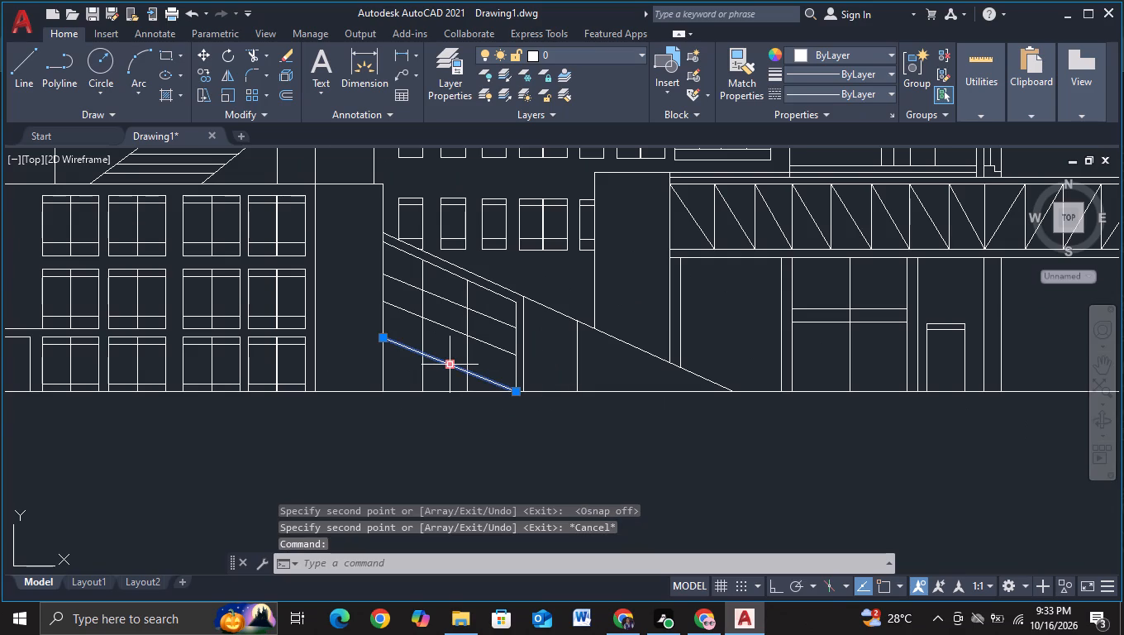
left_click(494, 400)
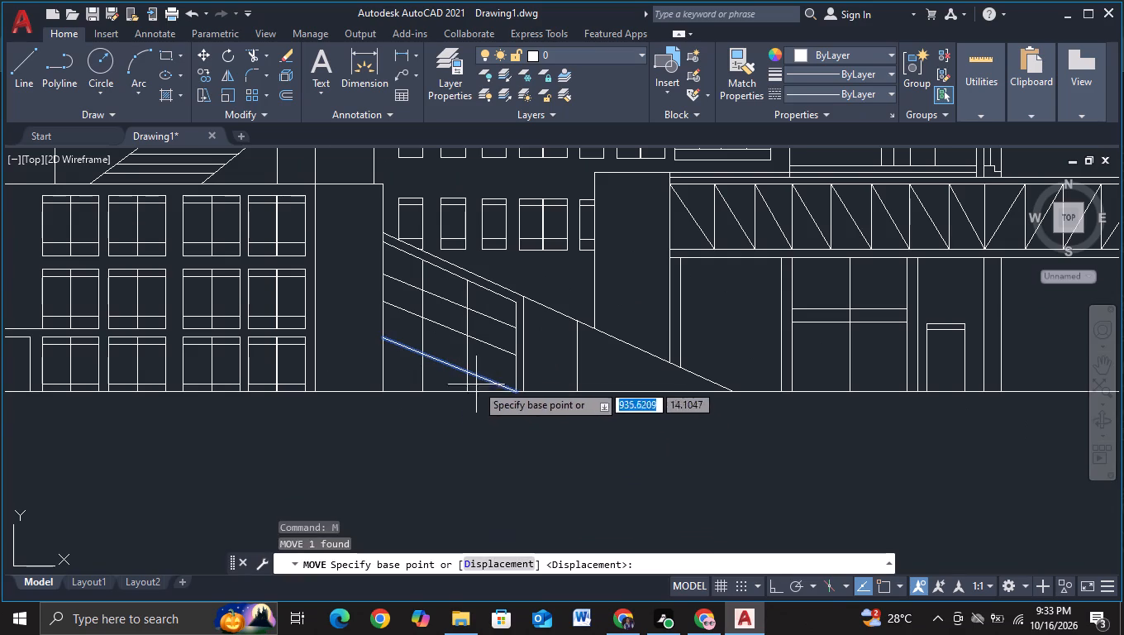
left_click(467, 371)
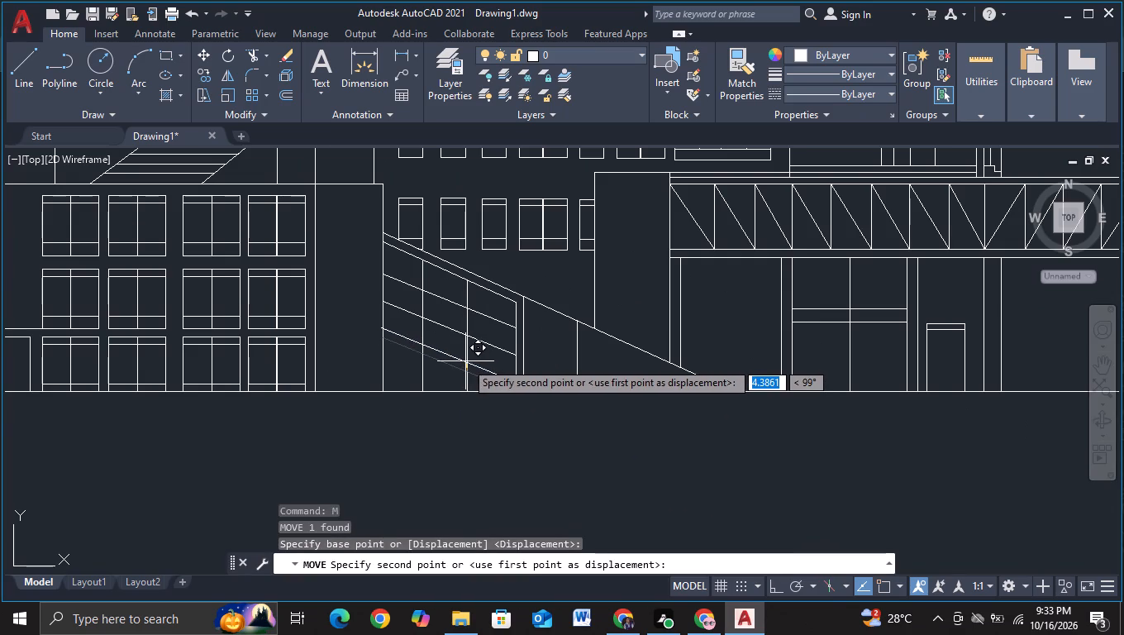
left_click(466, 363)
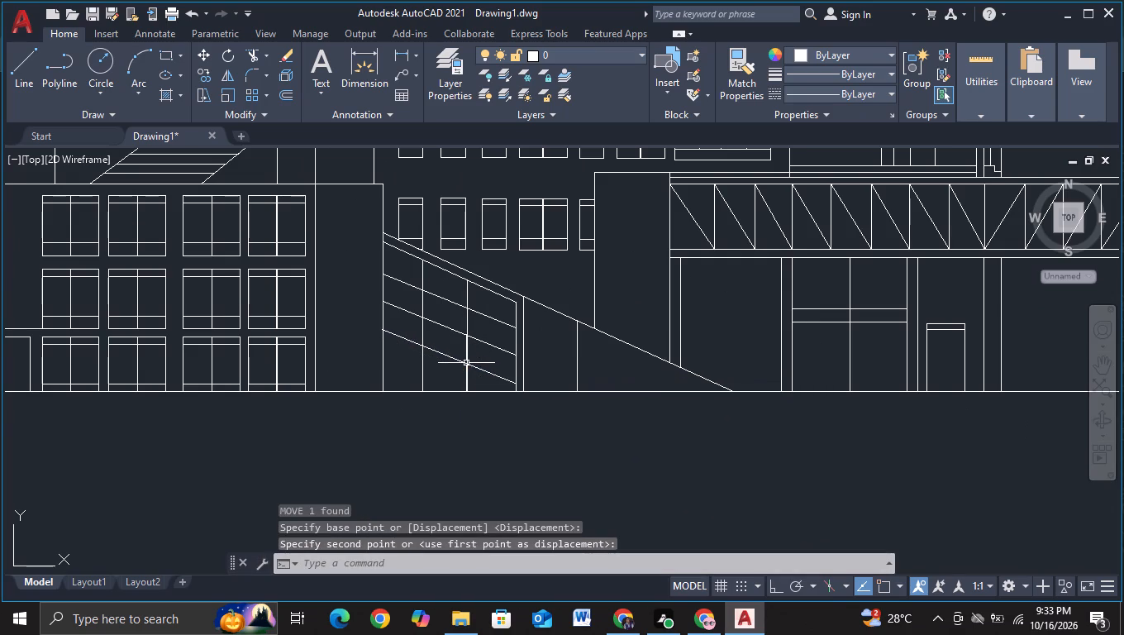
Copy the lowest sloping line about 11.4 units down at roughly 240° so that it crosses the ground line.
scroll(502, 423, "up", 1)
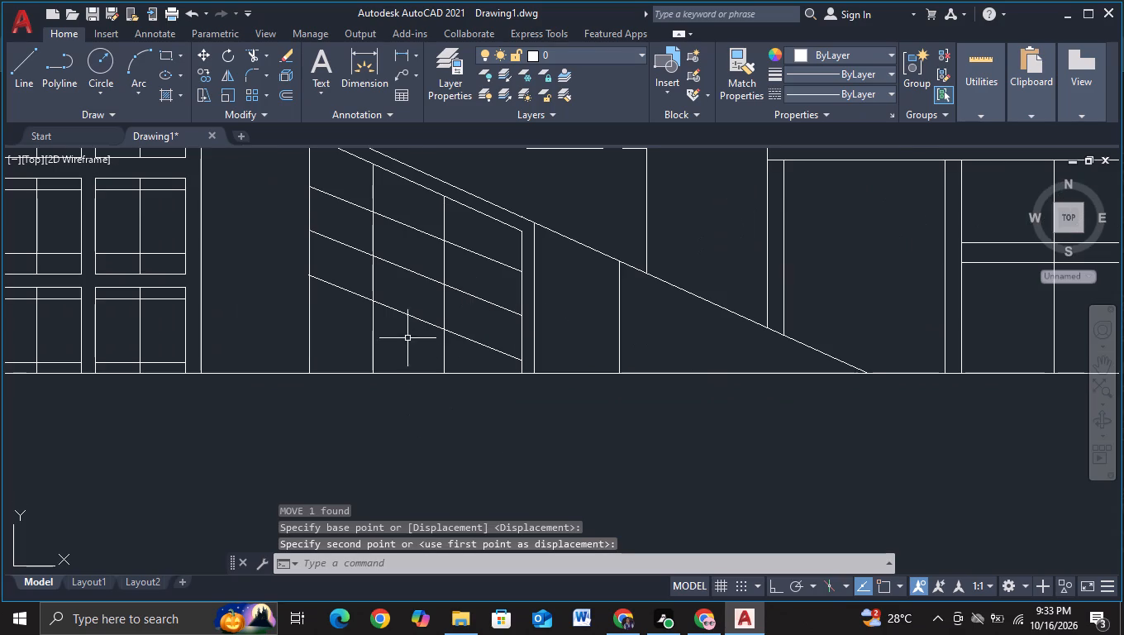
left_click(403, 313)
key("c")
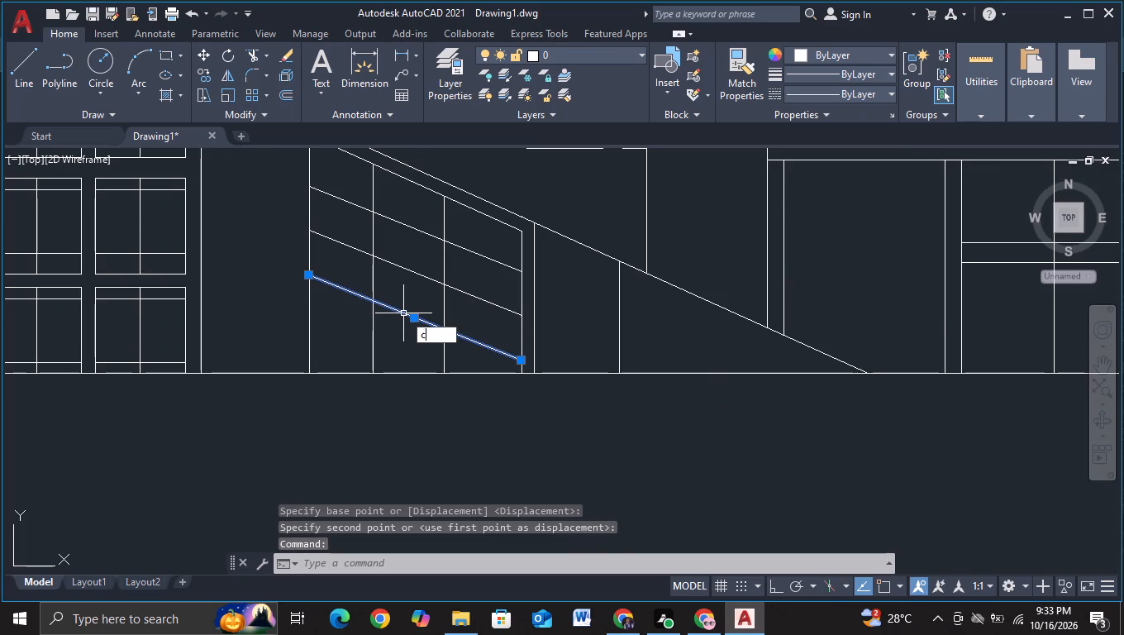
left_click(455, 365)
left_click(427, 322)
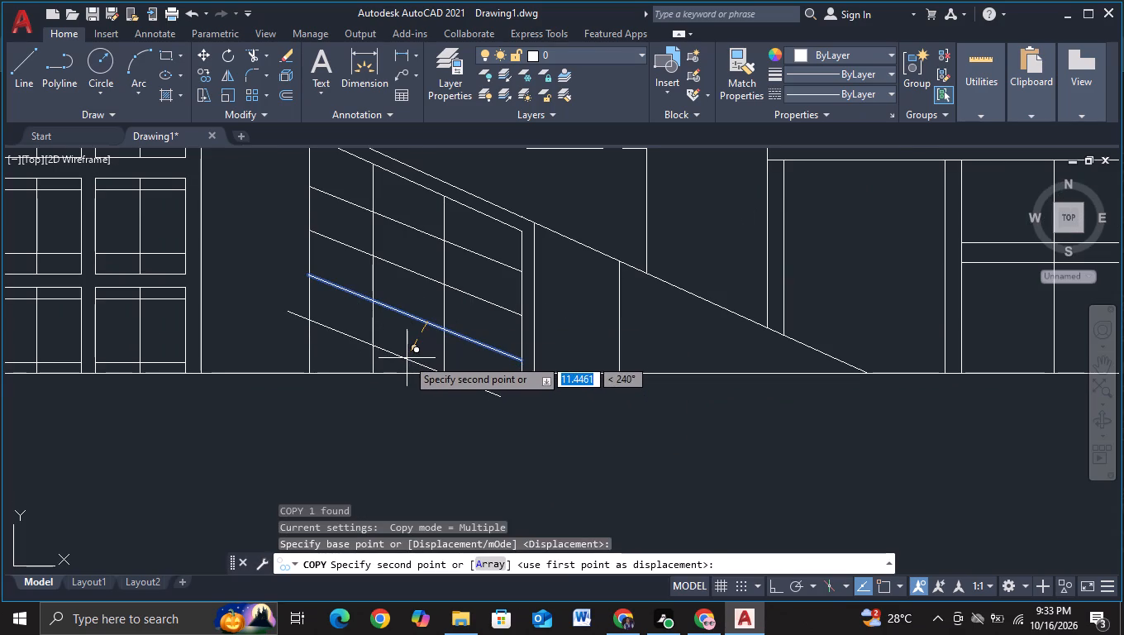
left_click(407, 358)
key("Escape")
Trim the new sloping copy below the ground line and beyond the bay's outer wall line.
left_click(252, 50)
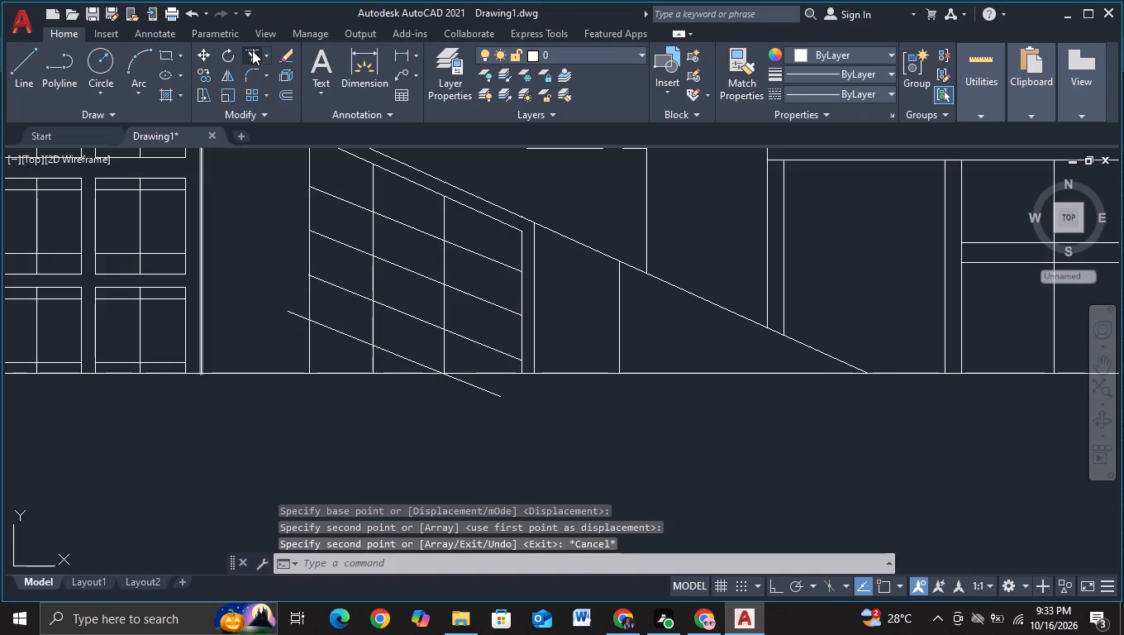
left_click(489, 394)
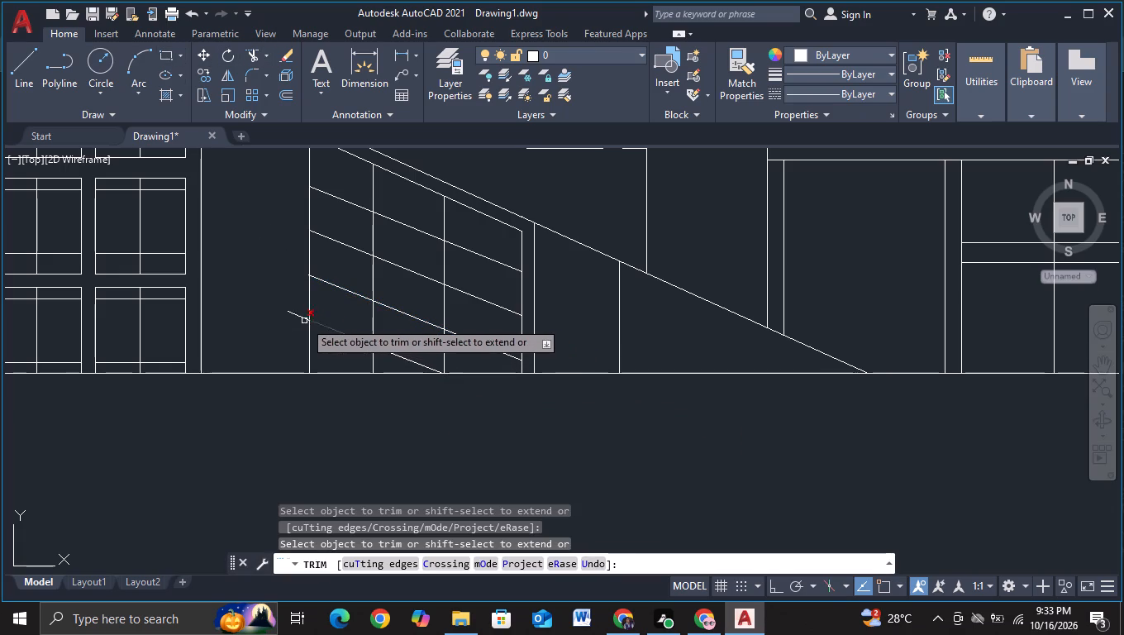
left_click(303, 320)
scroll(411, 430, "down", 1)
key("Escape")
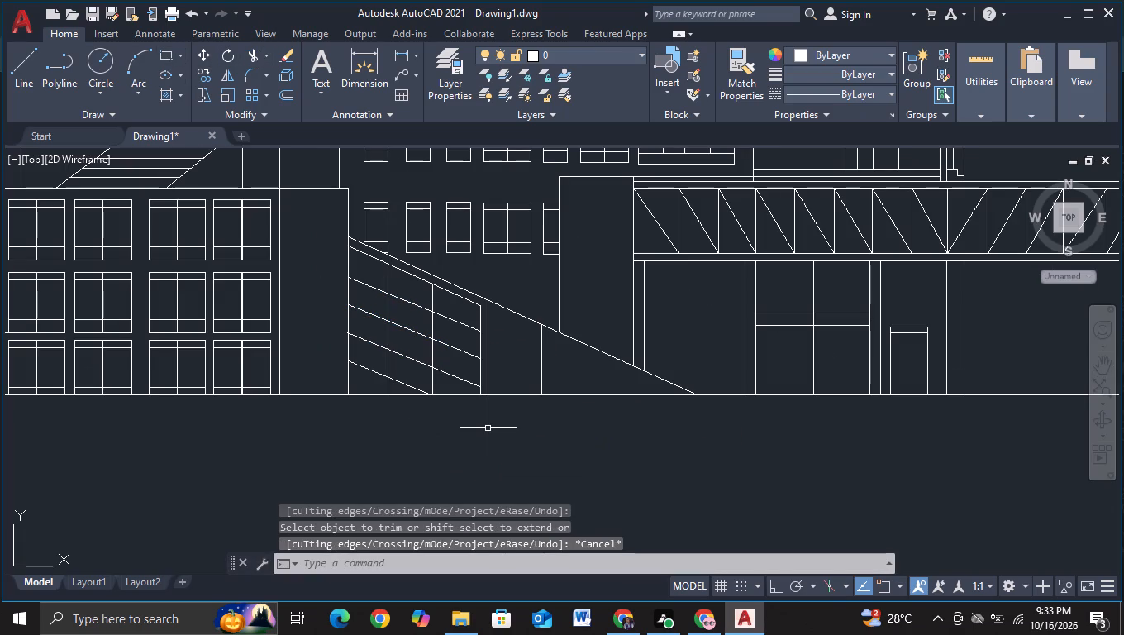
Examine the whole elevation from the ramp bay to both ends of the building for anything left to draw.
middle_click_drag(436, 424, 236, 408)
scroll(319, 409, "down", 1)
middle_click_drag(322, 420, 333, 413)
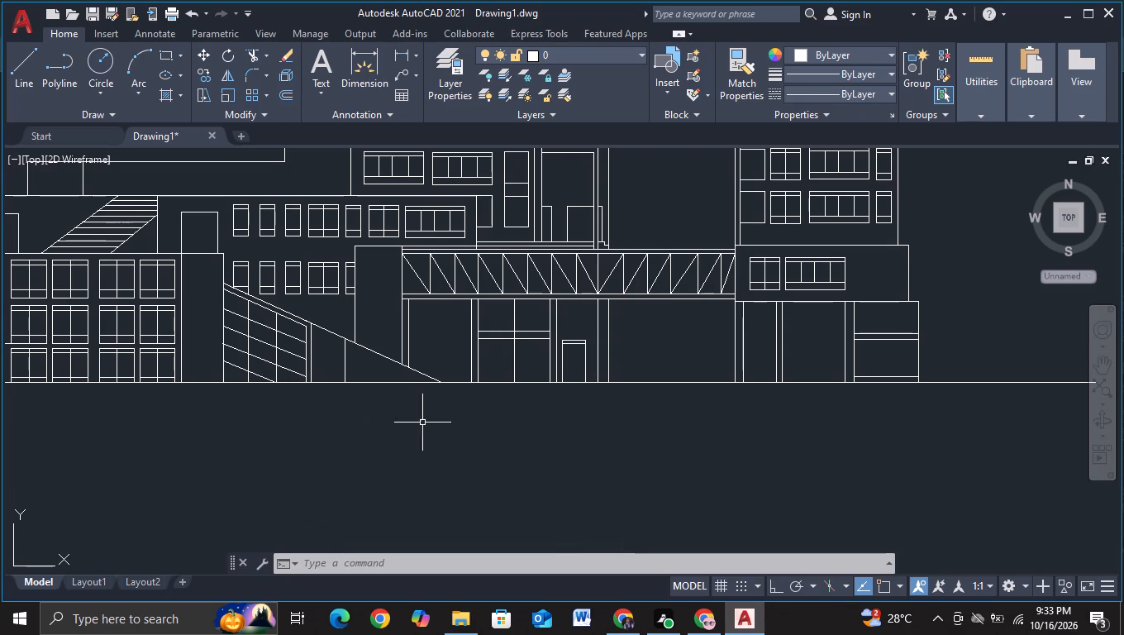
middle_click_drag(425, 423, 388, 447)
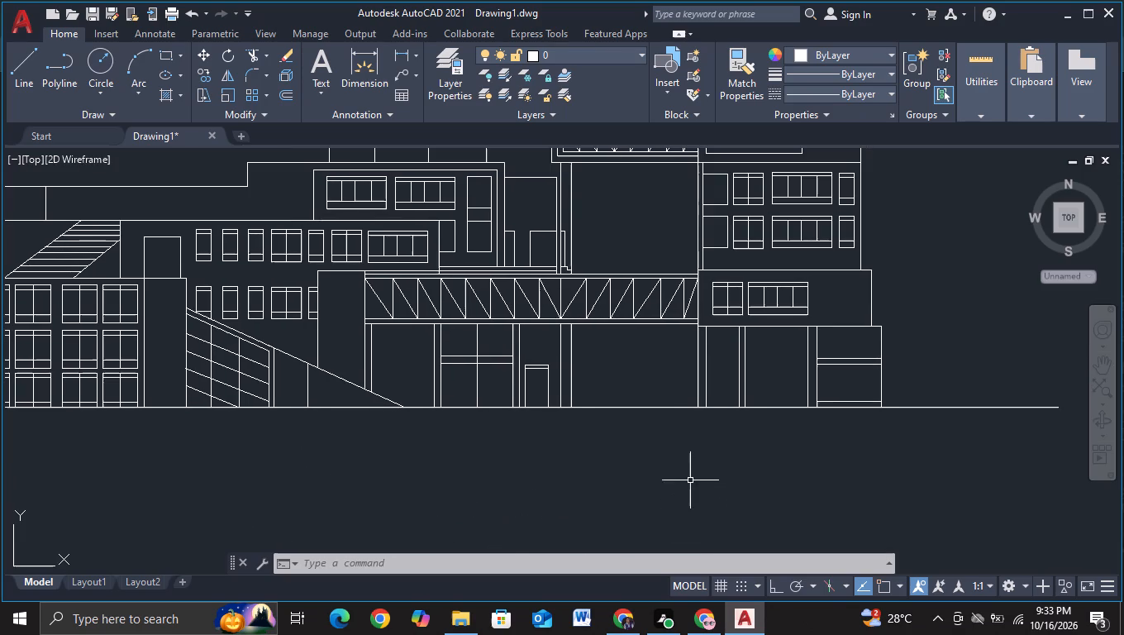
scroll(664, 458, "down", 1)
middle_click_drag(592, 486, 664, 488)
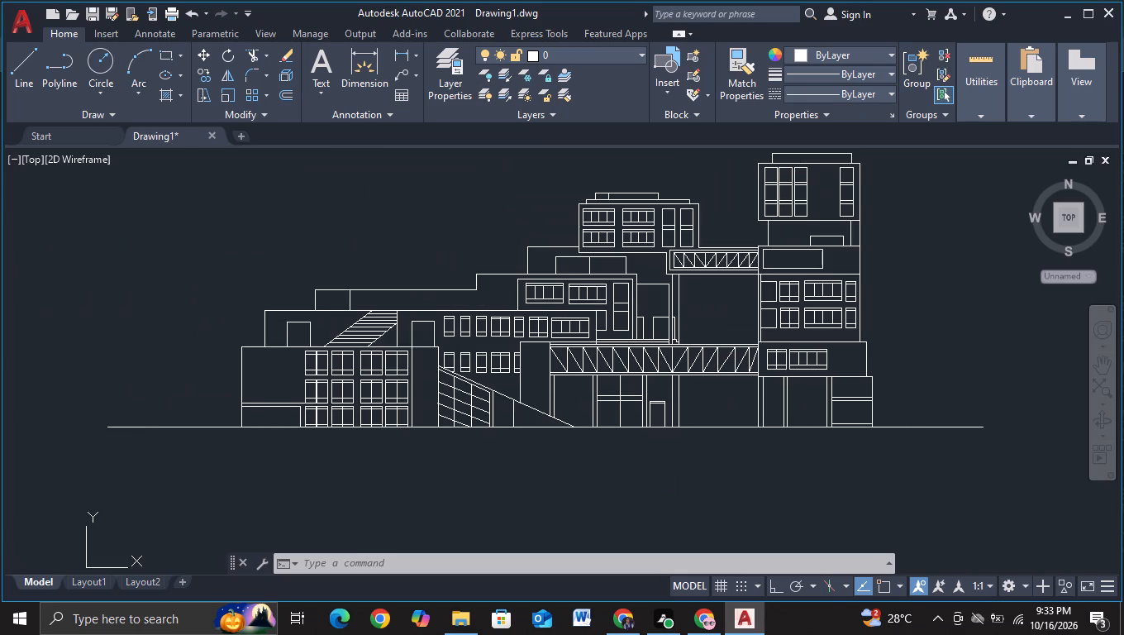
middle_click_drag(519, 501, 625, 488)
middle_click_drag(466, 496, 568, 487)
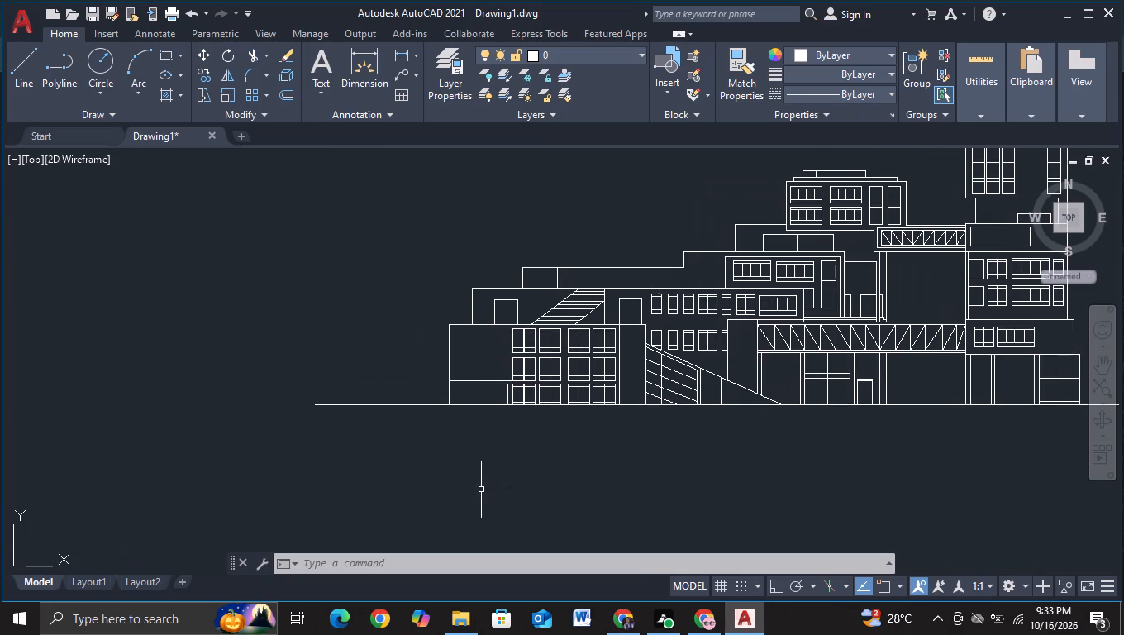
scroll(475, 490, "up", 1)
scroll(475, 490, "down", 1)
scroll(475, 490, "up", 1)
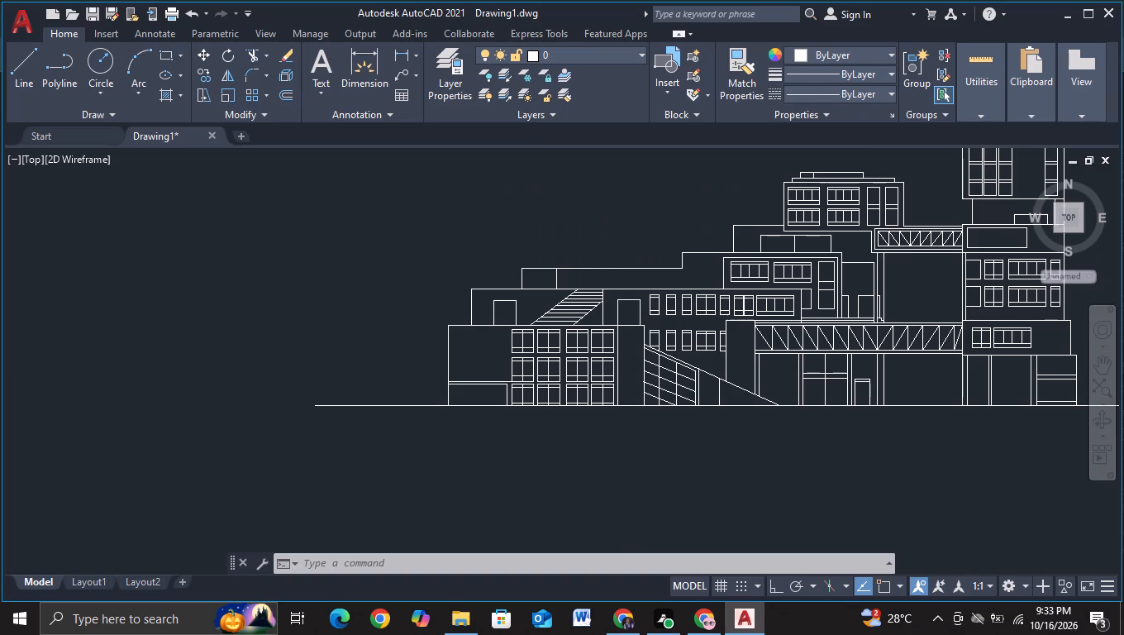
key("Escape")
key("Escape")
key("Escape")
key("Escape")
key("Escape")
scroll(480, 492, "down", 2)
middle_click_drag(673, 503, 443, 435)
scroll(466, 426, "up", 1)
middle_click_drag(476, 429, 545, 500)
middle_click(545, 500)
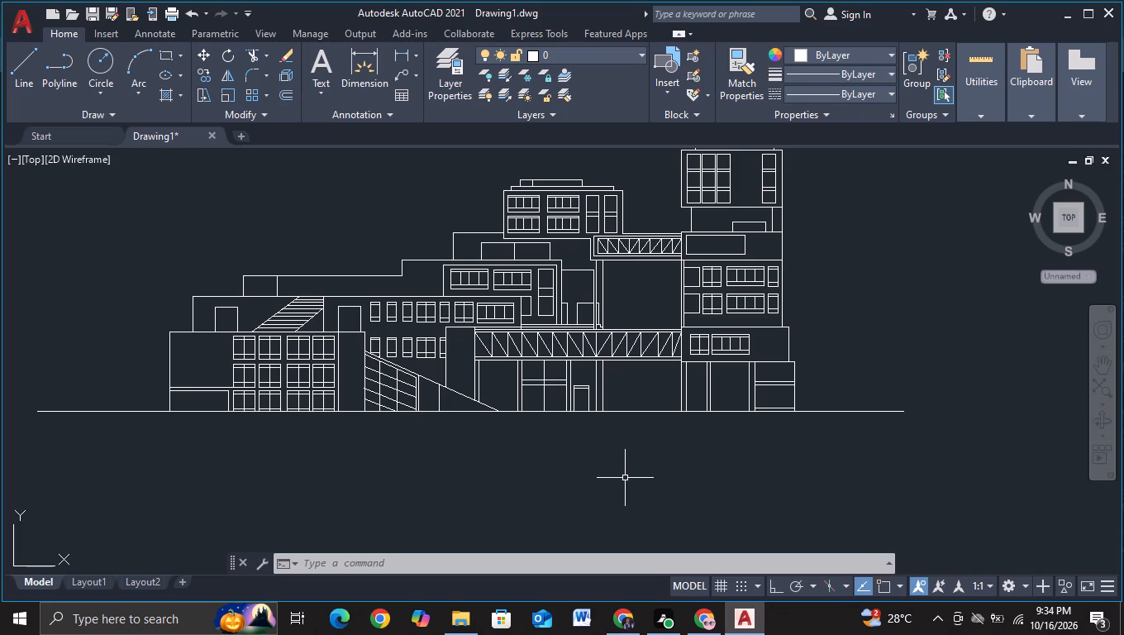
key("Escape")
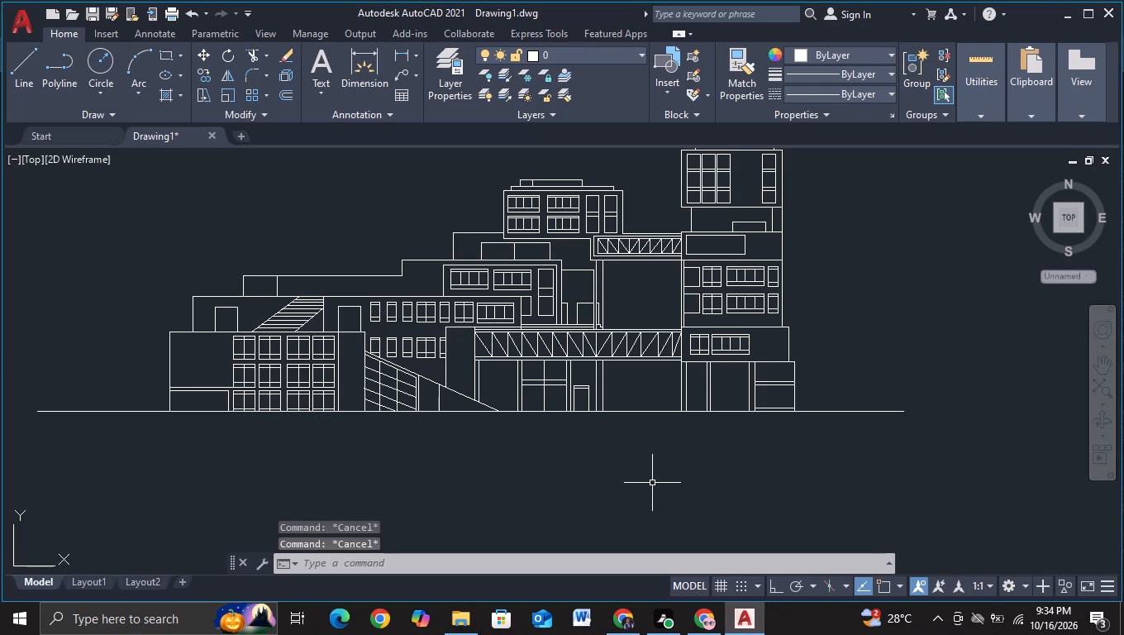
Open the tool palettes at the Architectural samples and bring an empty area of the drawing into view.
key("ctrl+3")
key("Escape")
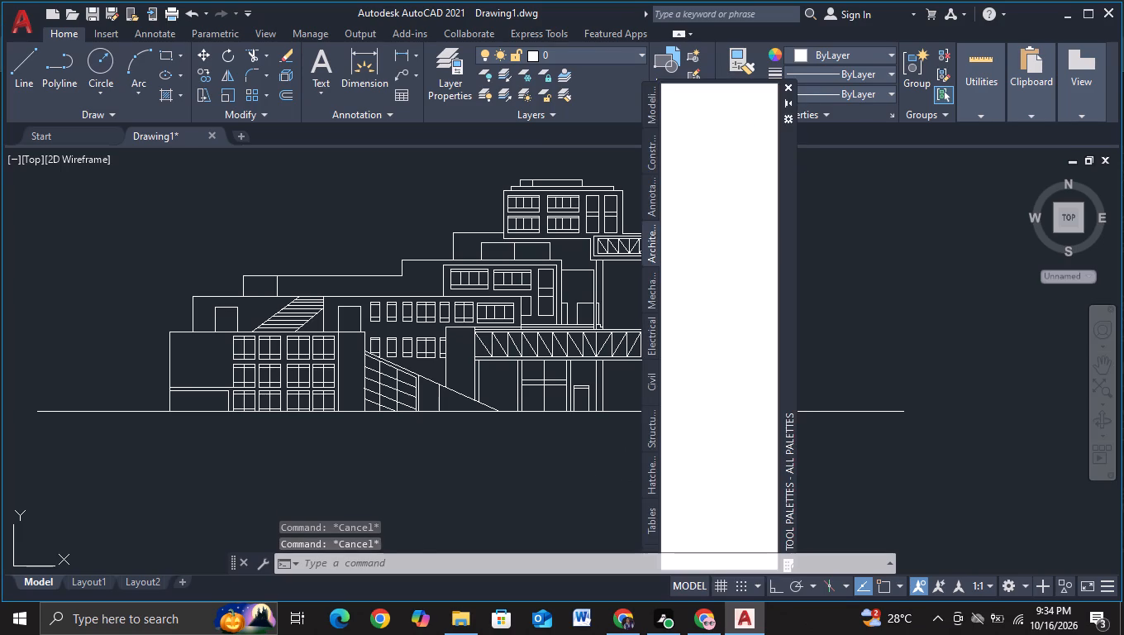
key("Escape")
key("Escape")
middle_click_drag(863, 479, 903, 160)
middle_click_drag(872, 379, 790, 284)
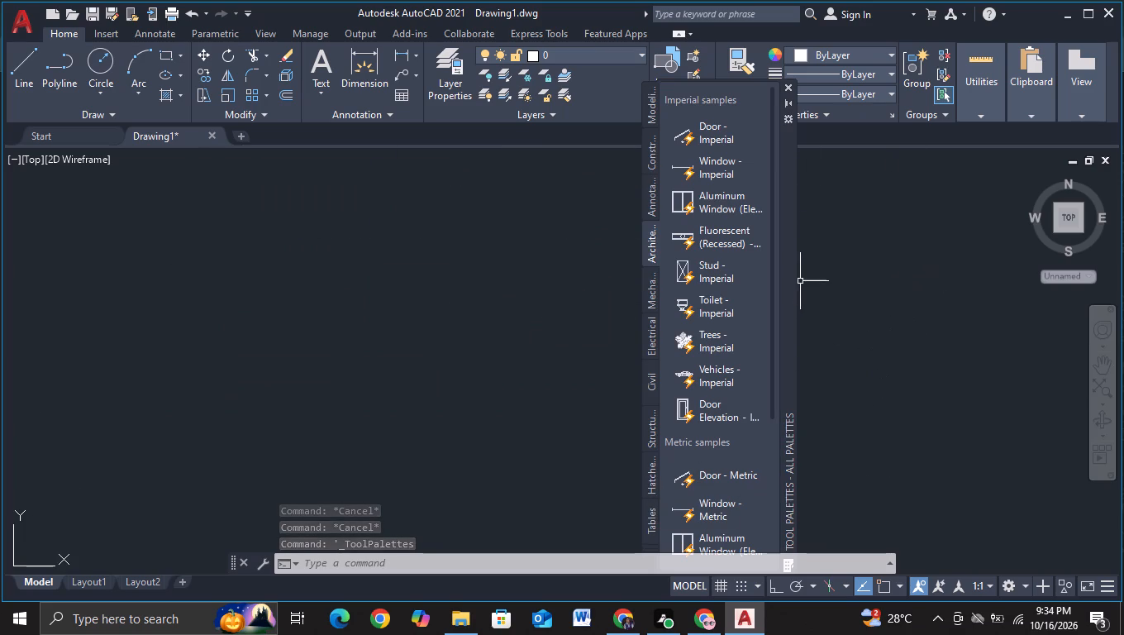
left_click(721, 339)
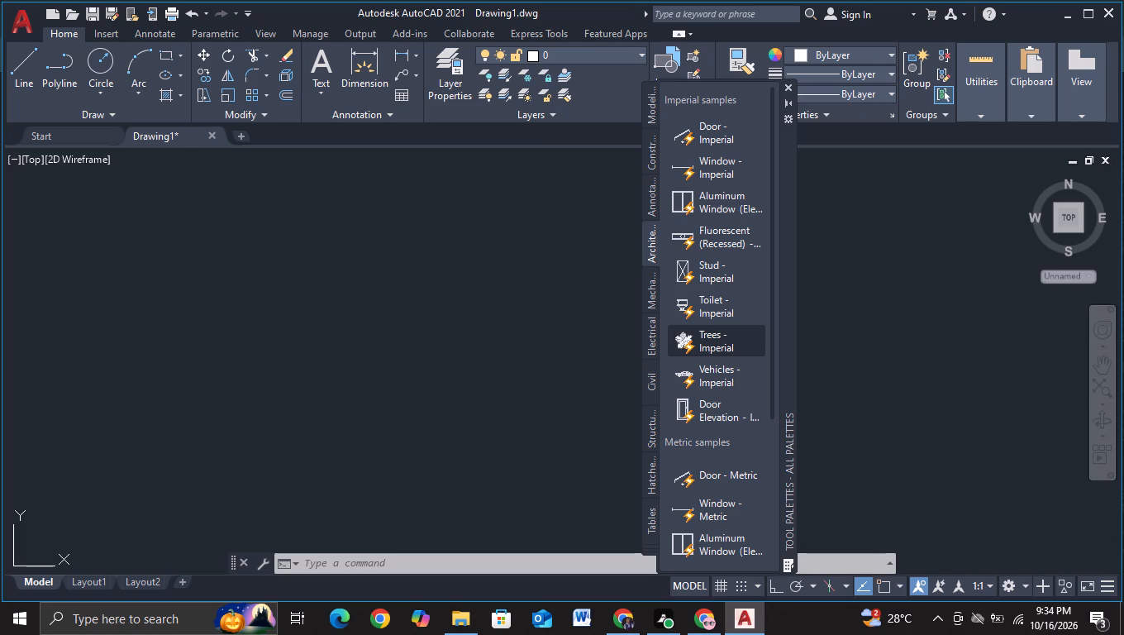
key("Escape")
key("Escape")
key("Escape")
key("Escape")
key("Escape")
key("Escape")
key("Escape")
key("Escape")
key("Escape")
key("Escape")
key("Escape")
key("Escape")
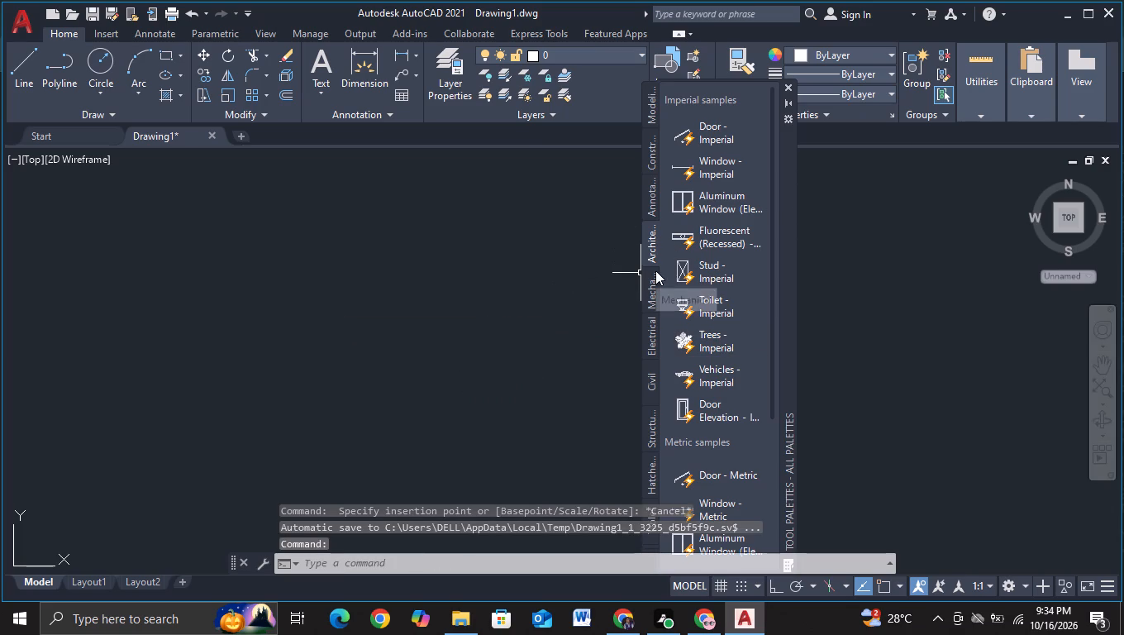
Insert three Trees - Imperial blocks, spaced apart in the empty area below the building elevation.
left_click(688, 336)
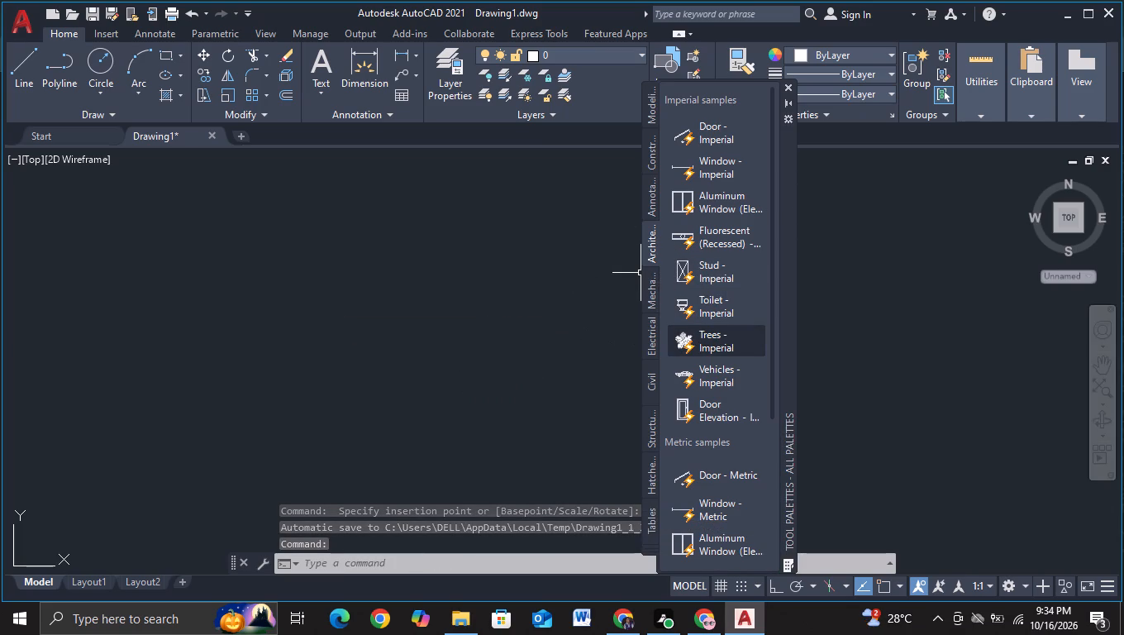
left_click(432, 300)
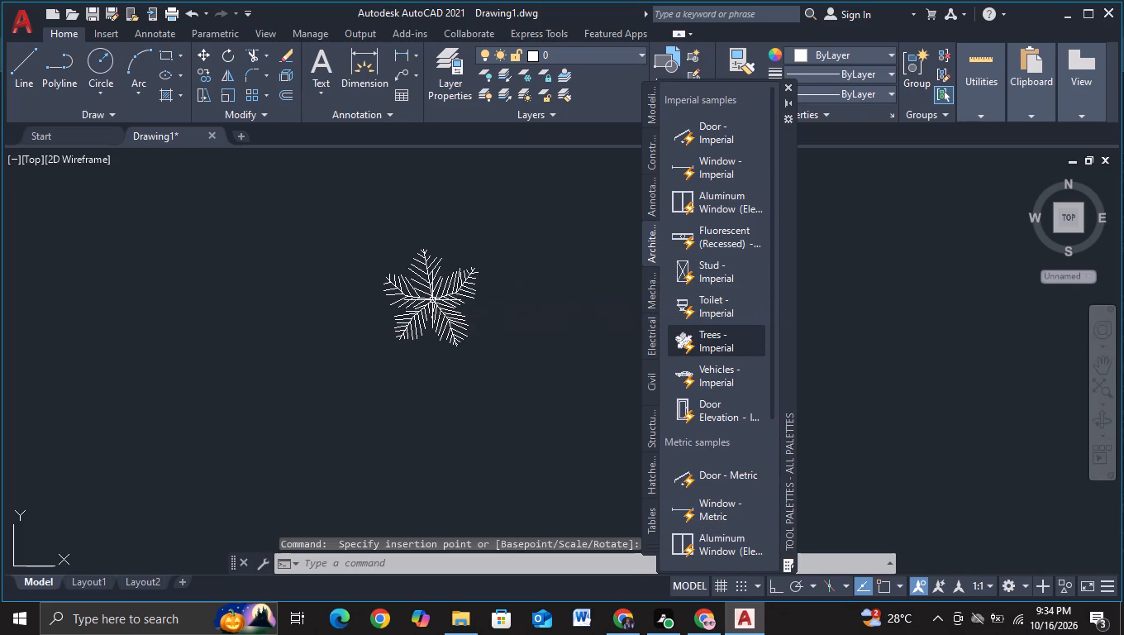
key("Escape")
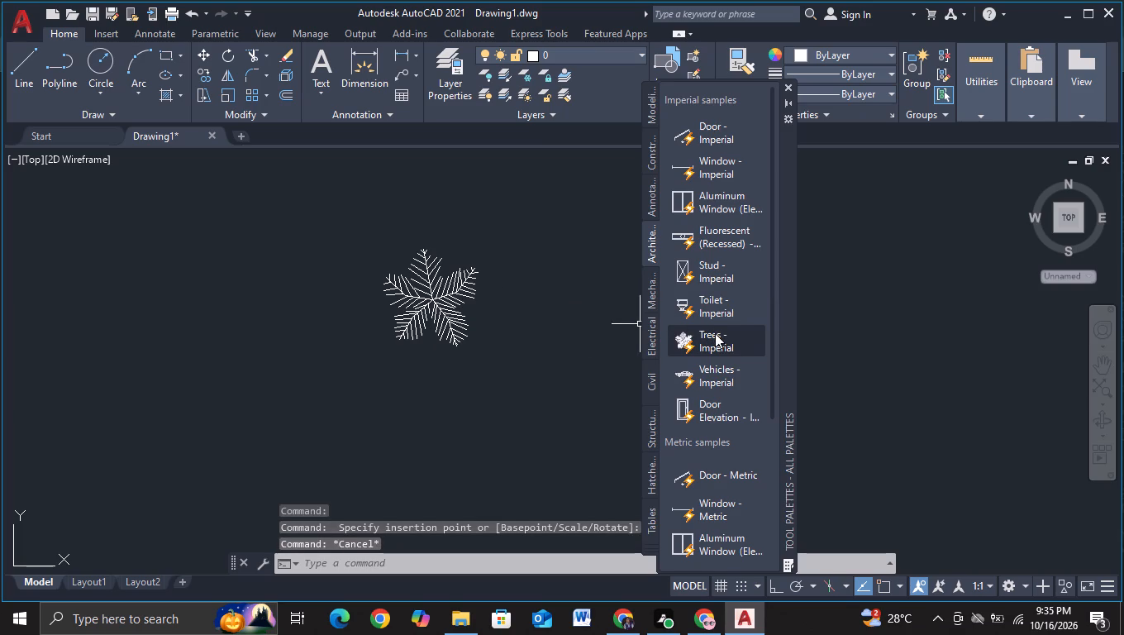
left_click(715, 333)
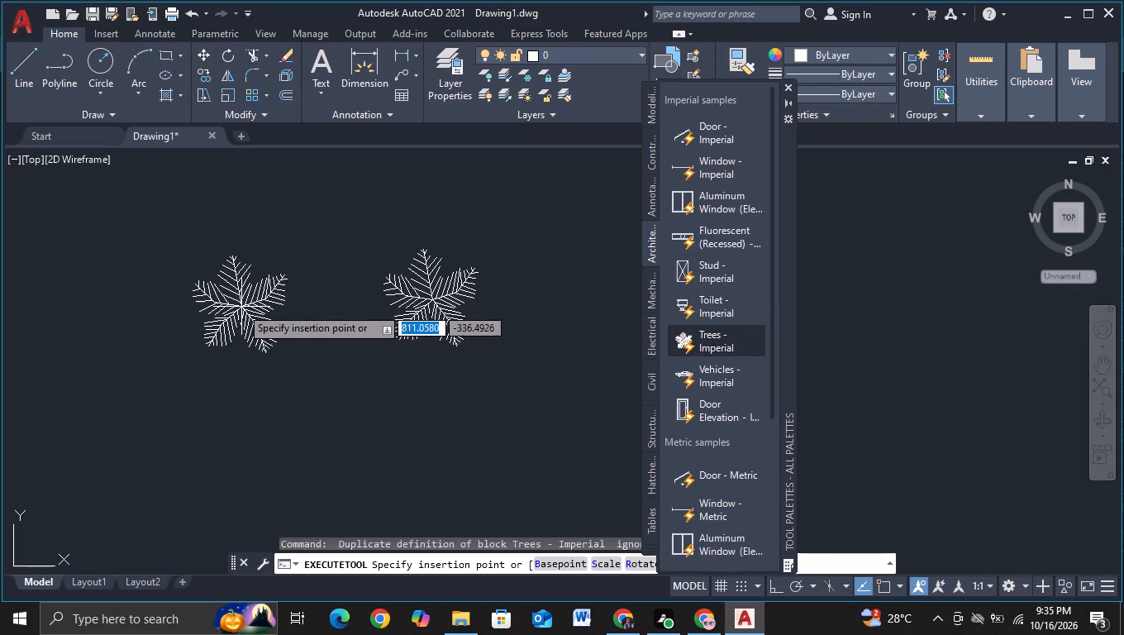
left_click(236, 308)
left_click(714, 345)
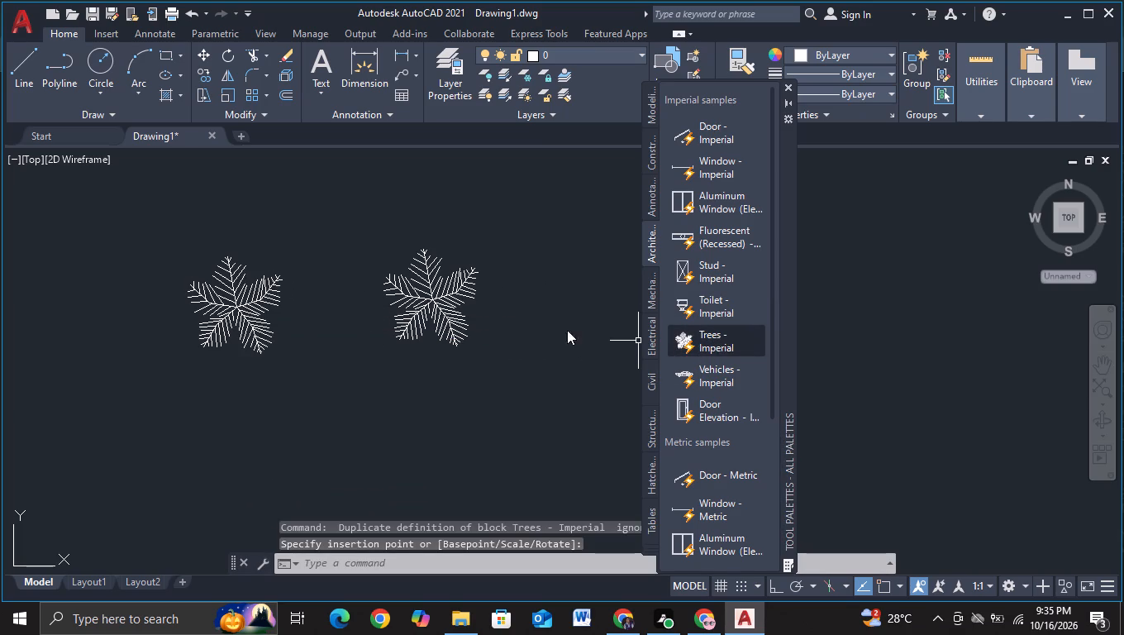
left_click(566, 253)
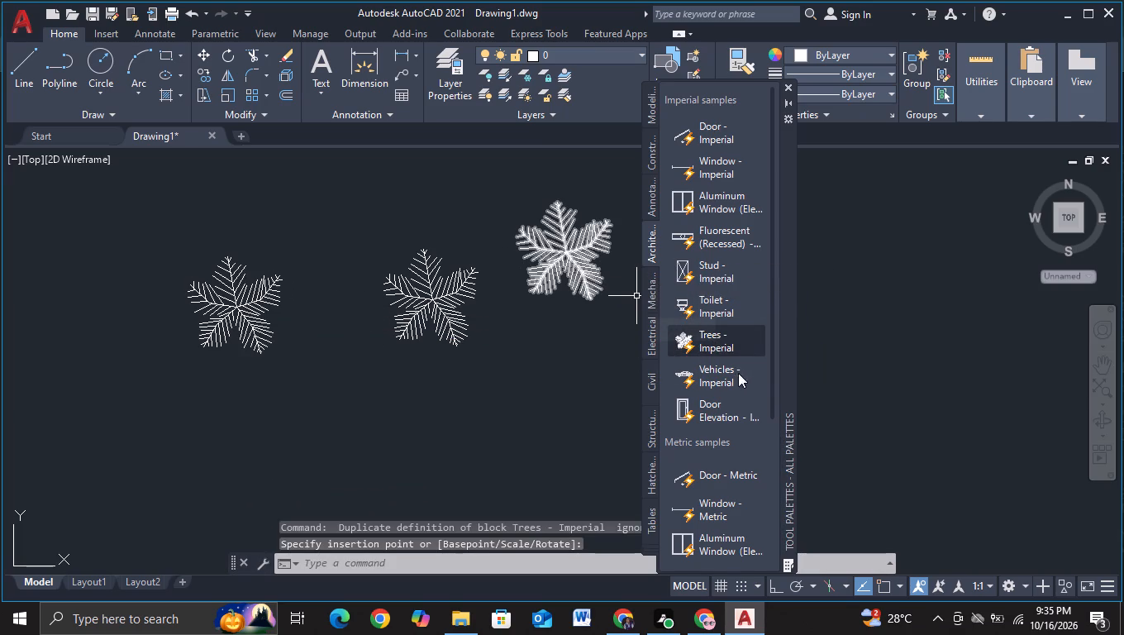
left_click(771, 371)
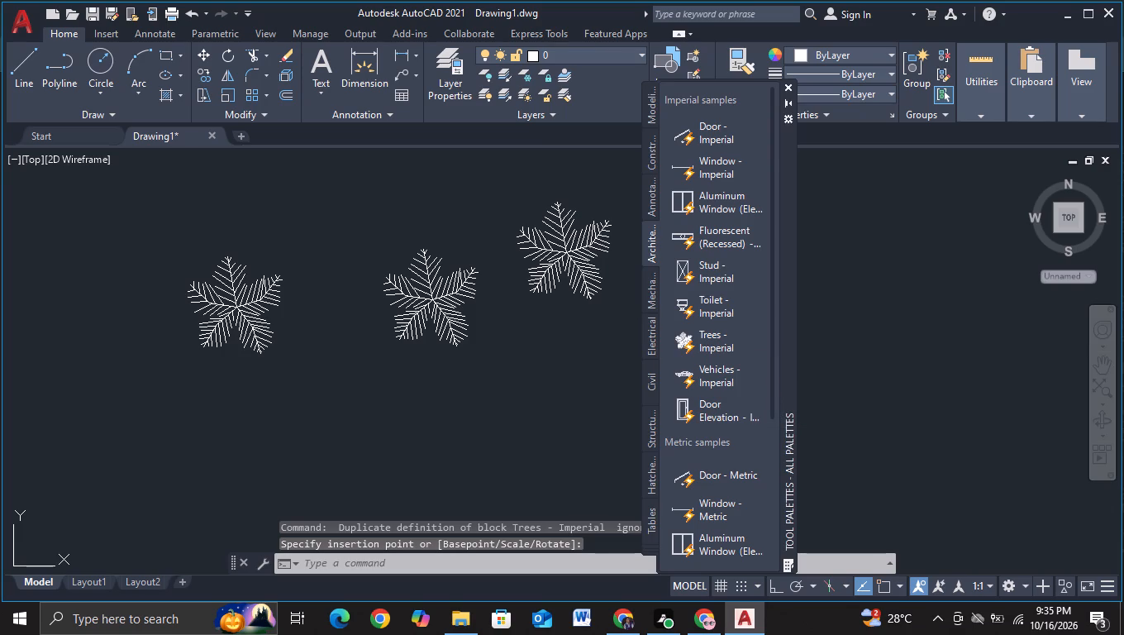
Insert one Trees - Metric block below the middle tree and close the tool palettes.
scroll(767, 402, "down", 3)
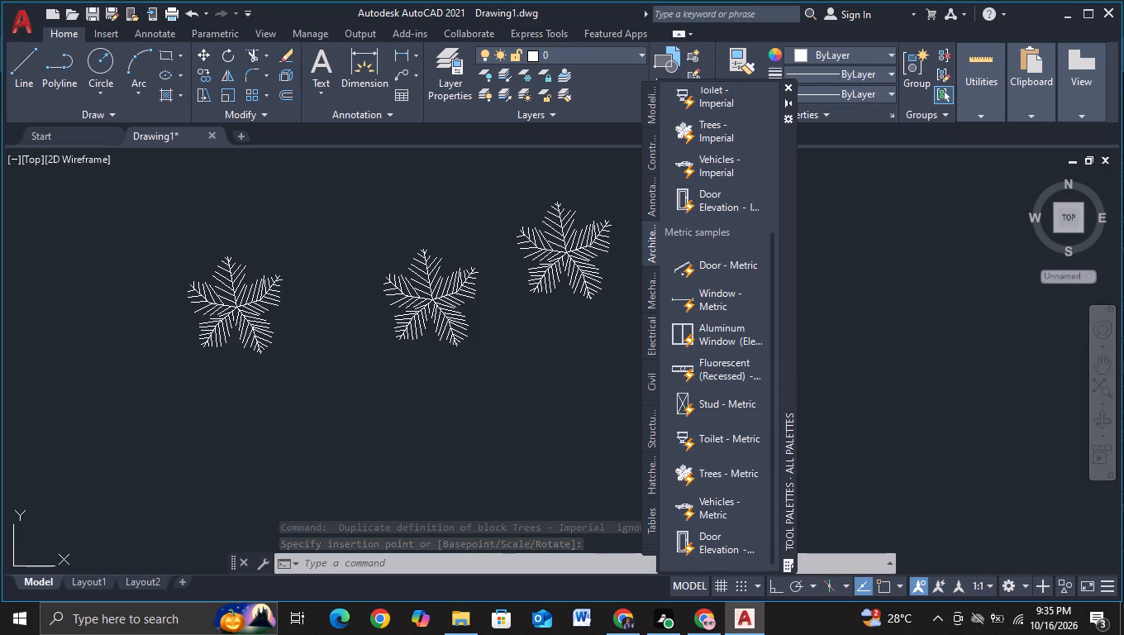
left_click(737, 481)
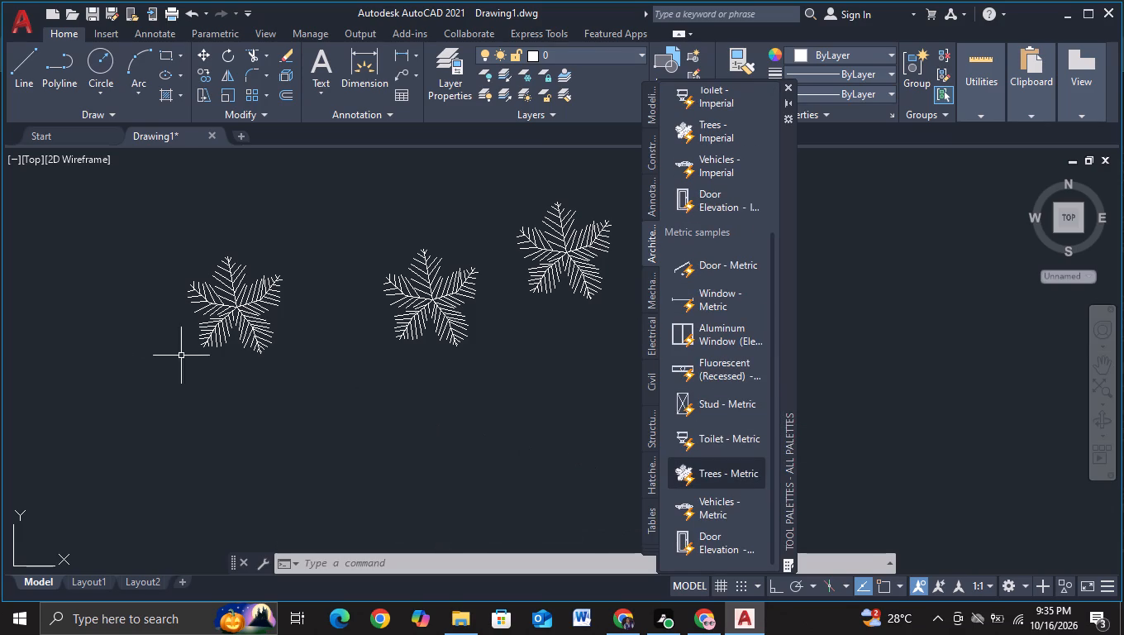
left_click(708, 474)
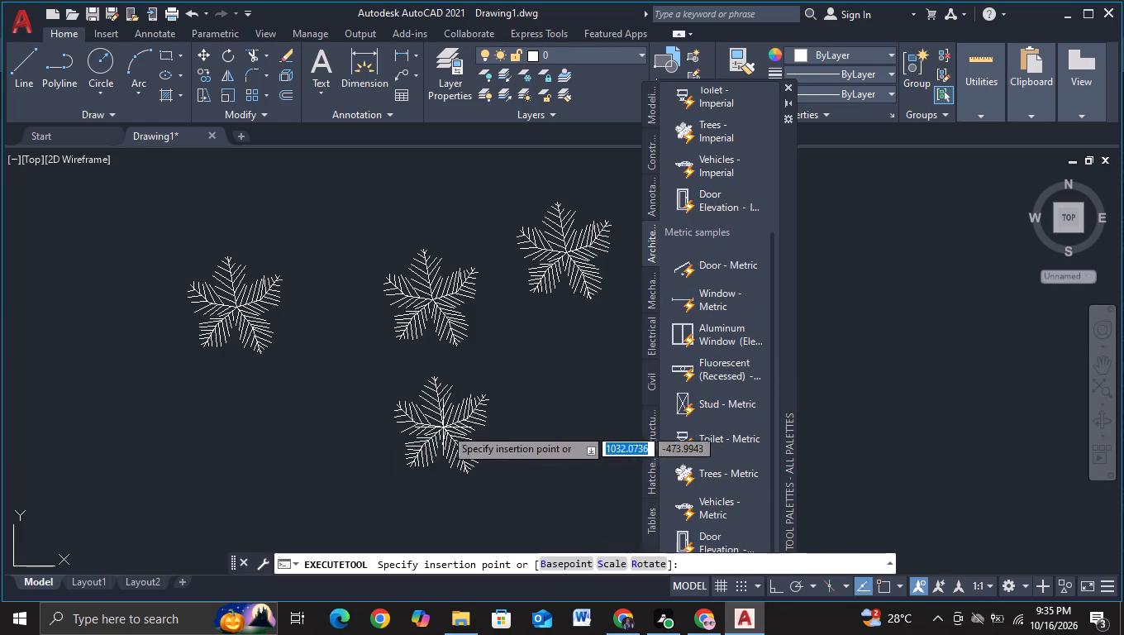
left_click(453, 426)
scroll(720, 447, "down", 2)
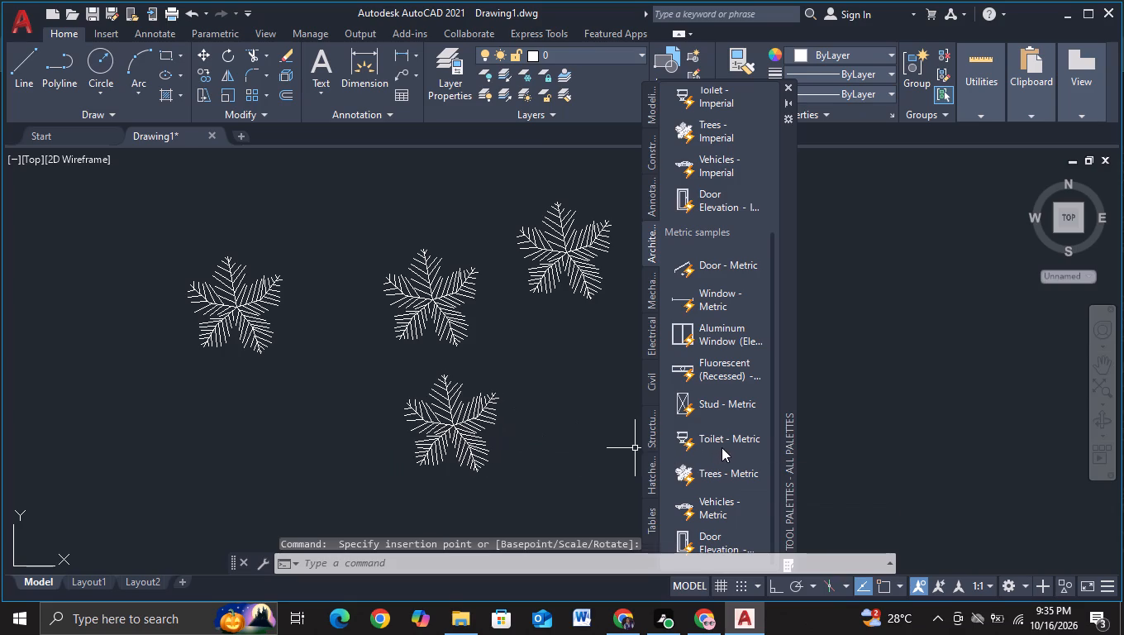
key("Escape")
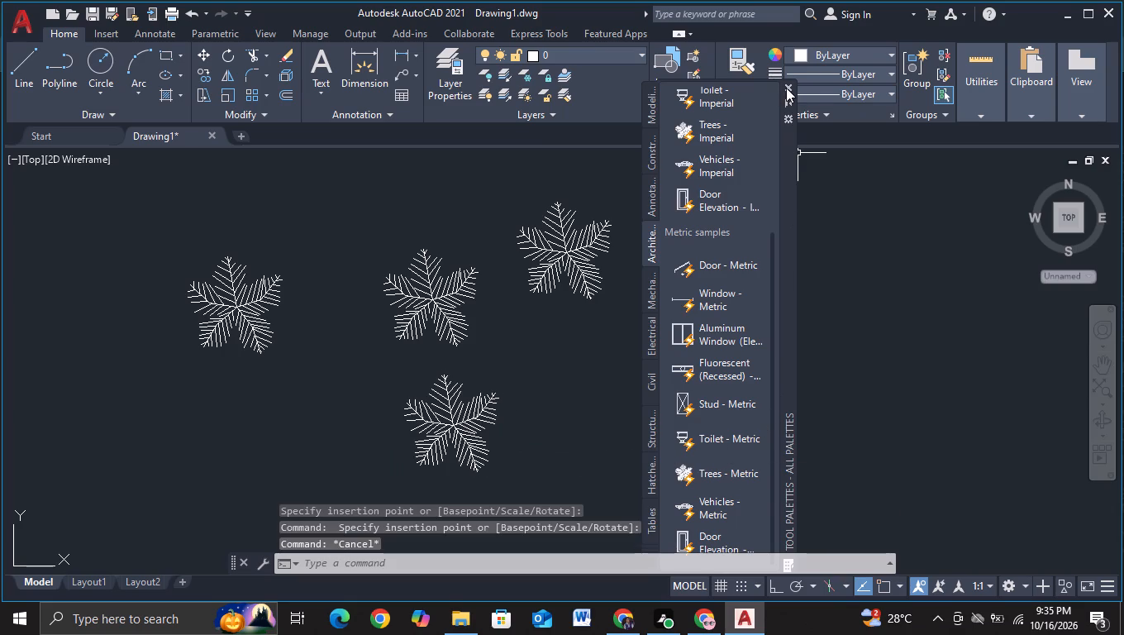
left_click(786, 88)
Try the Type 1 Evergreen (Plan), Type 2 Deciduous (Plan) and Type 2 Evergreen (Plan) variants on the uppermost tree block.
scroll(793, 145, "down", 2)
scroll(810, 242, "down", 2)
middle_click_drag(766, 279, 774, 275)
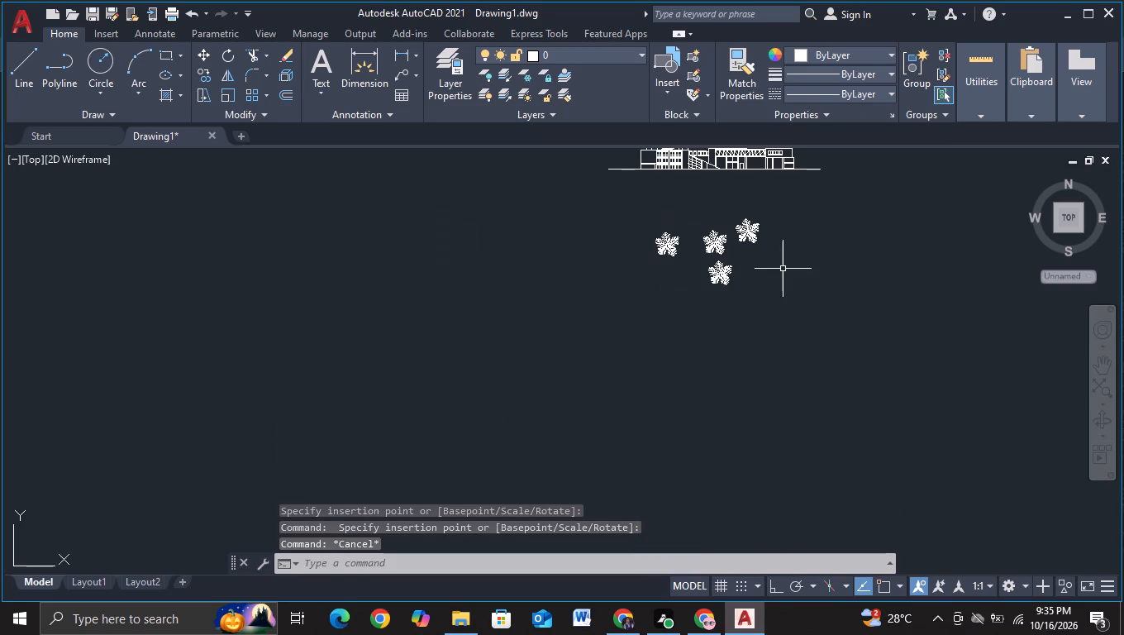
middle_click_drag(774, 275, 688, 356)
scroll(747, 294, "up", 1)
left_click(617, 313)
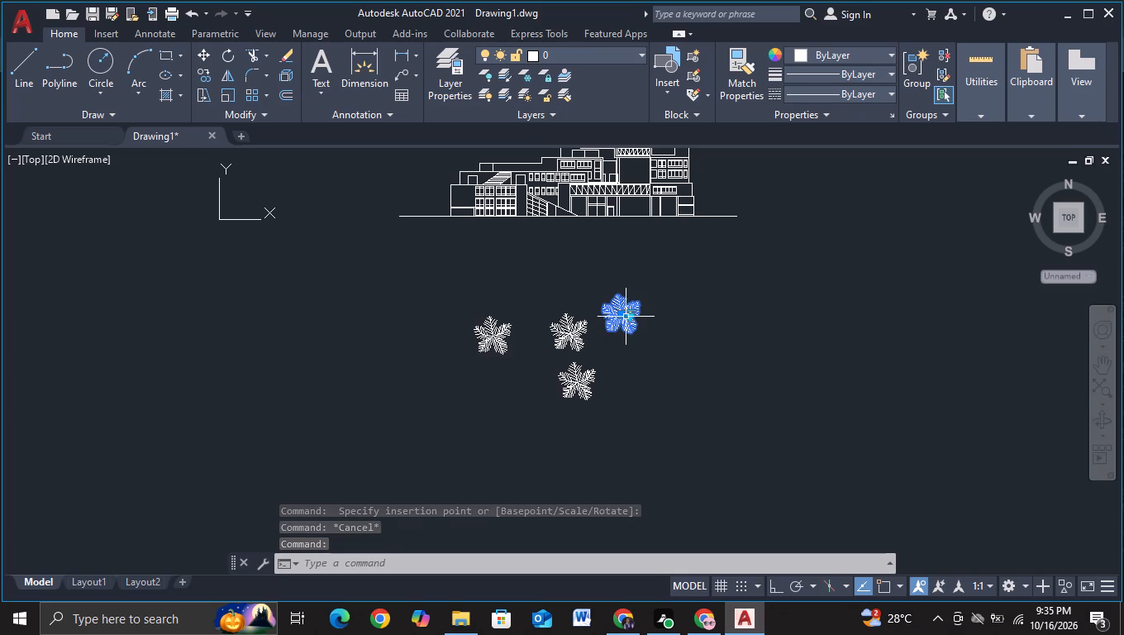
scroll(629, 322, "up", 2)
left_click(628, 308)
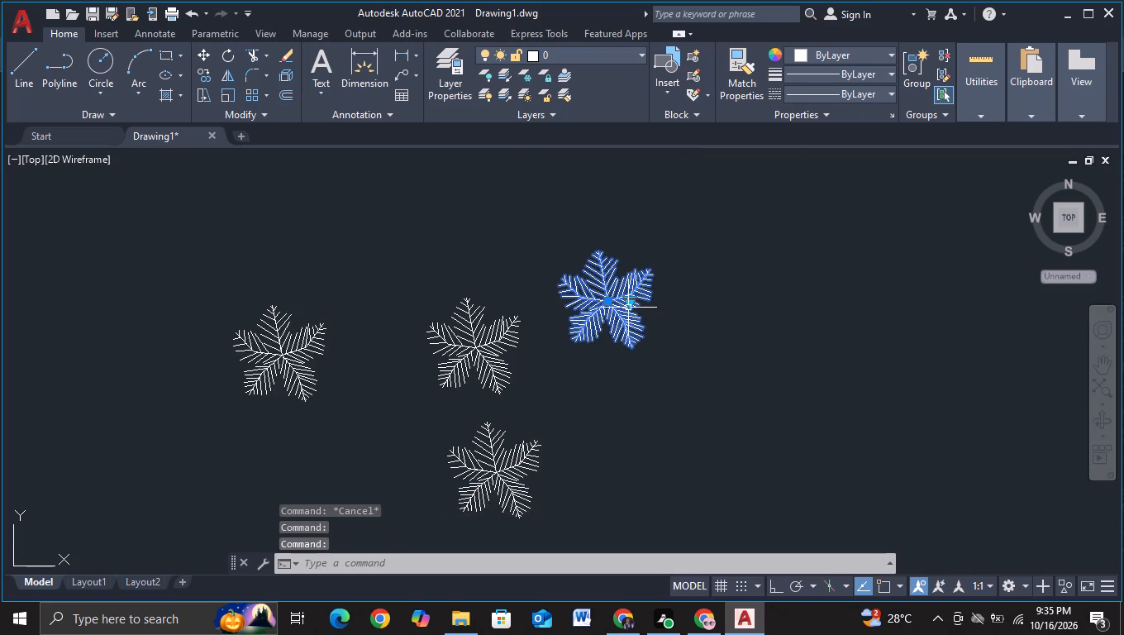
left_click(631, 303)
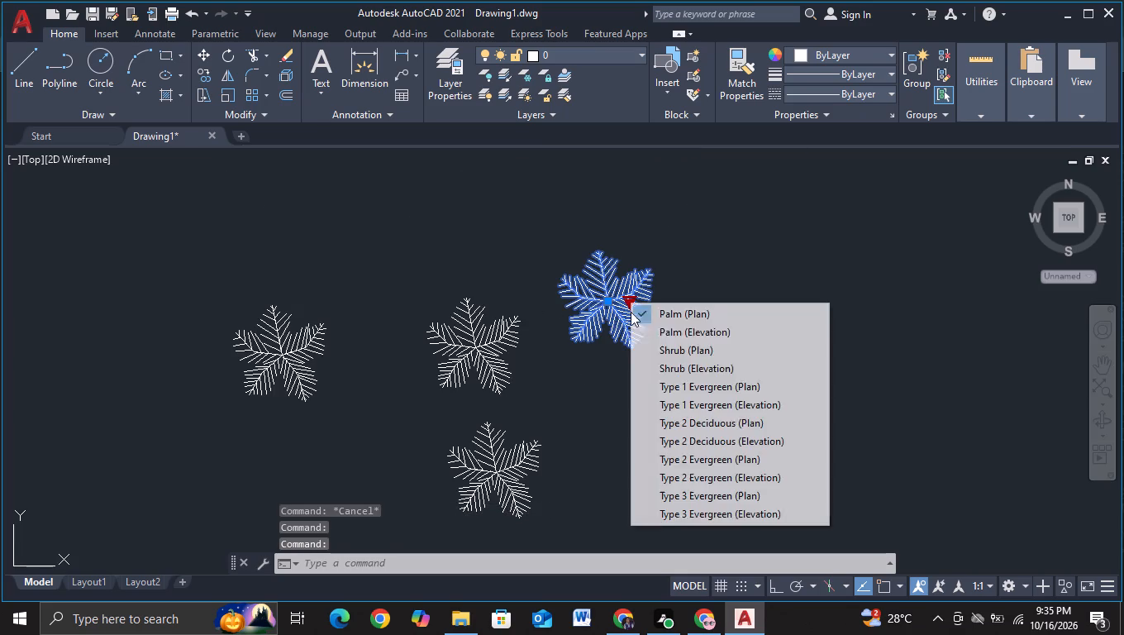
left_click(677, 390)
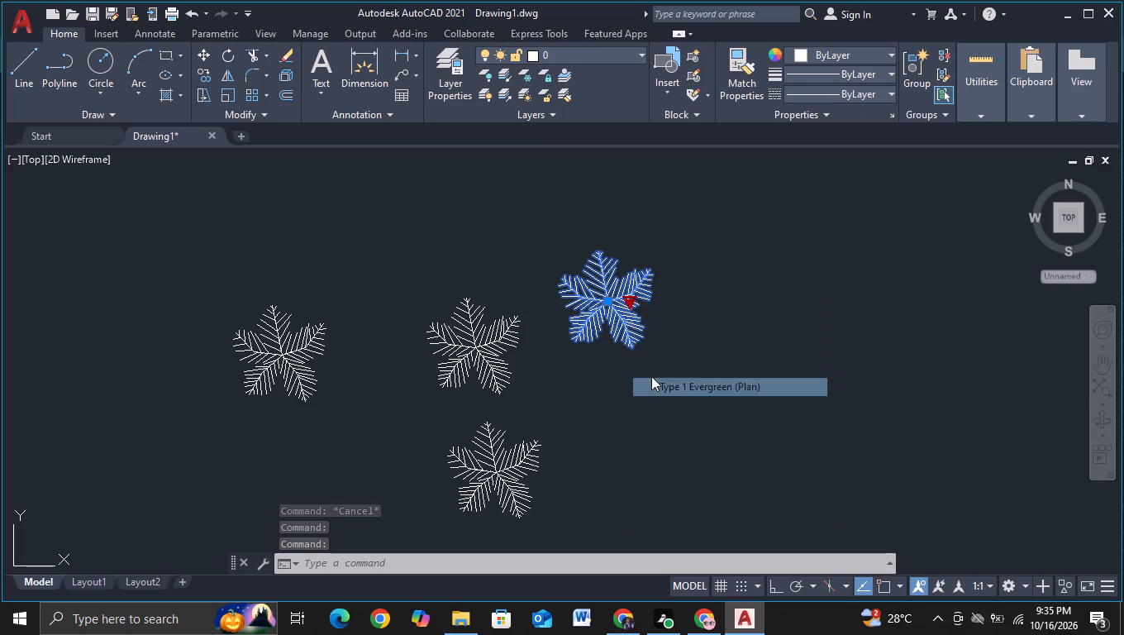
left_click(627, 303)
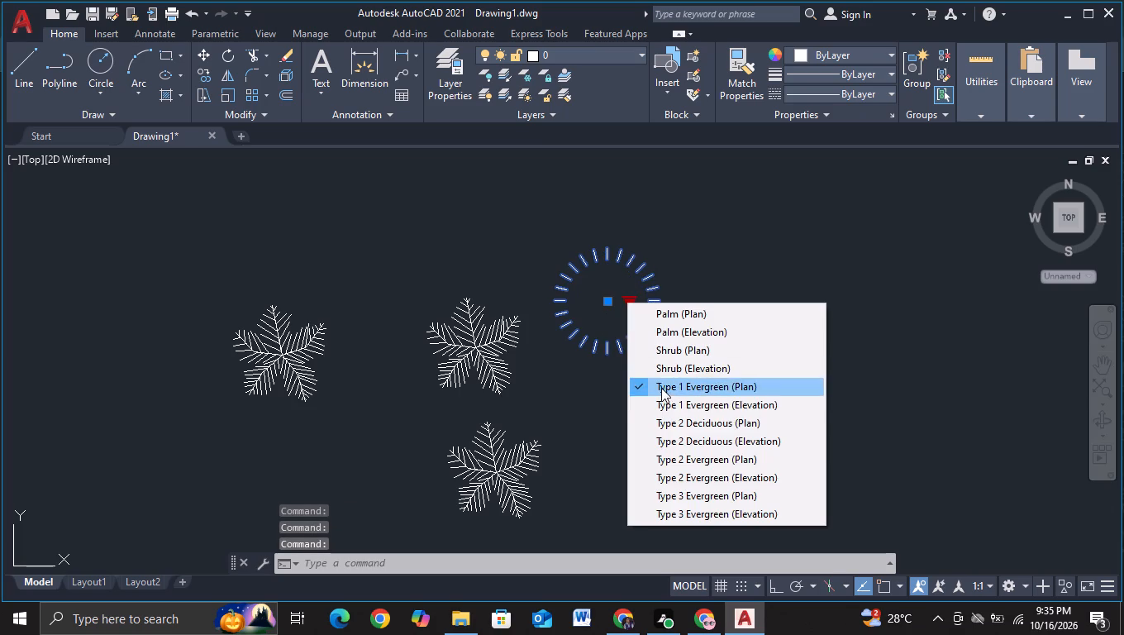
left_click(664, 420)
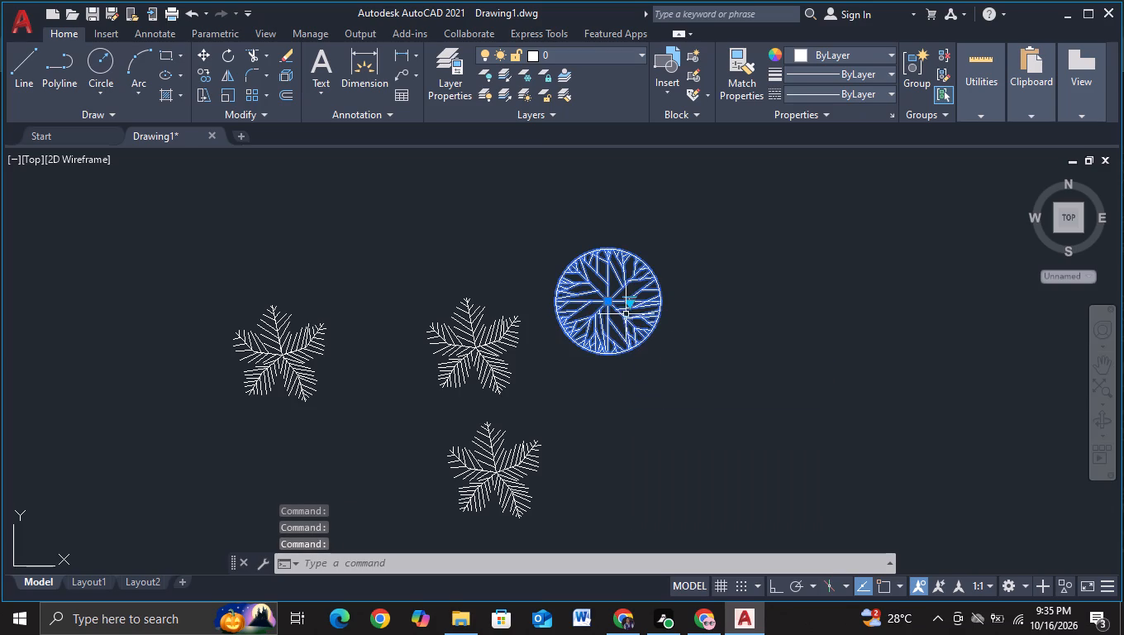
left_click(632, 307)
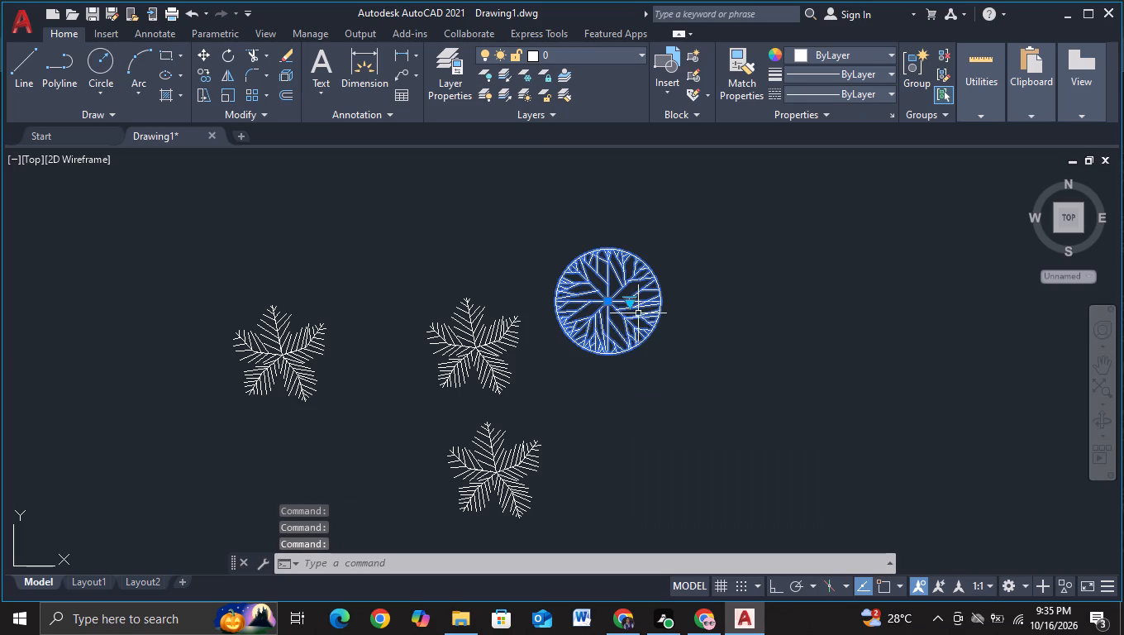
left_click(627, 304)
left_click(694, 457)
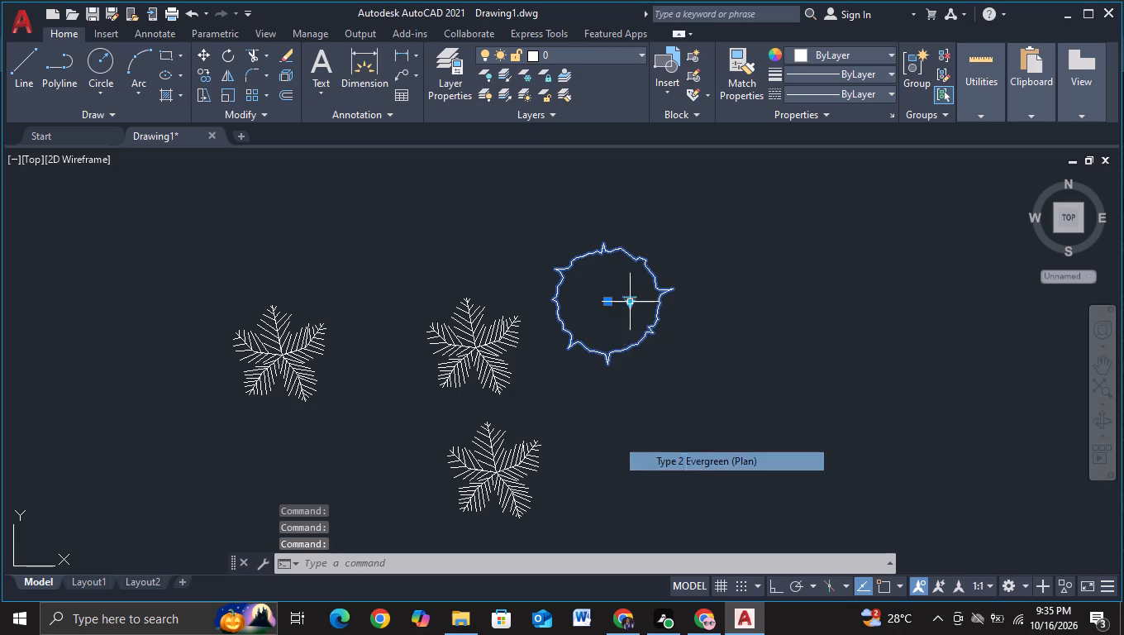
Change the uppermost tree block's variant to Type 2 Deciduous (Elevation).
left_click(631, 306)
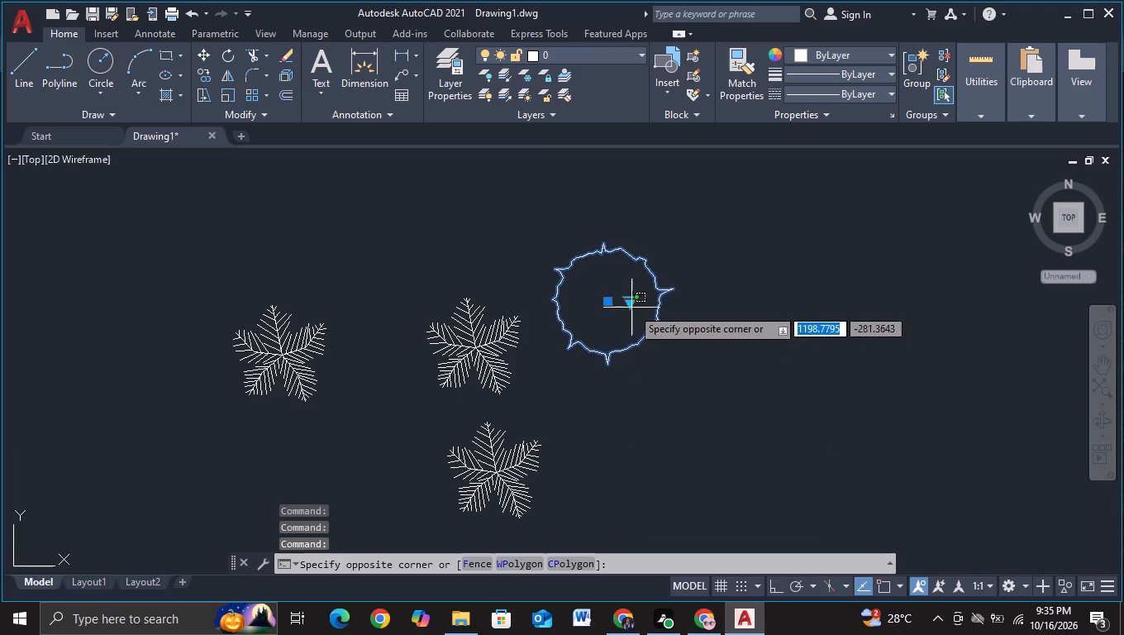
left_click(636, 322)
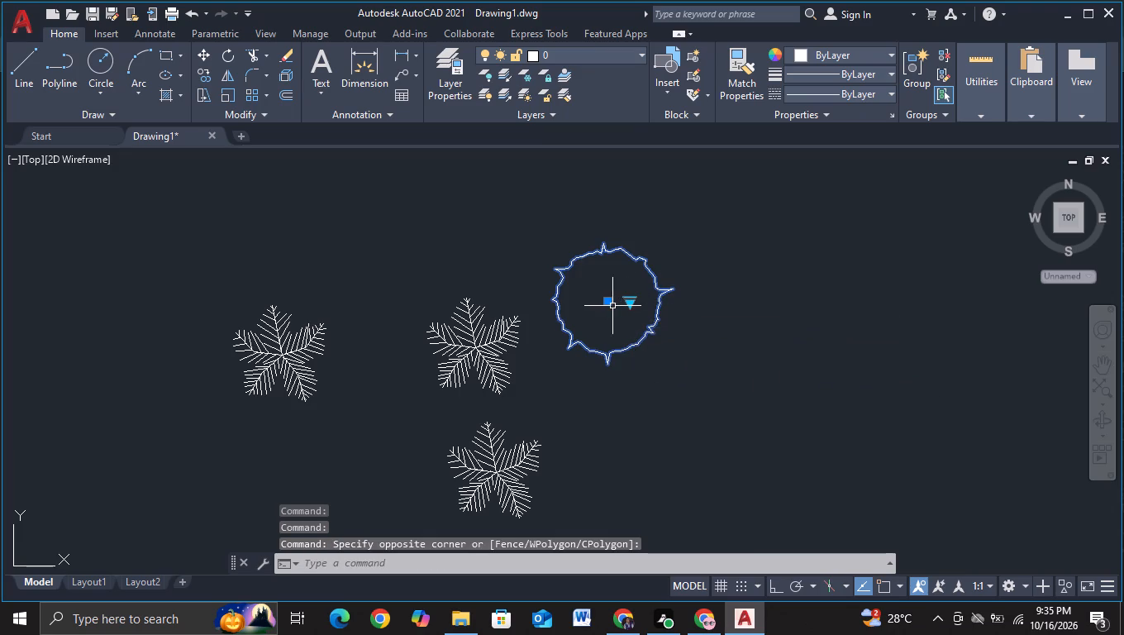
left_click(612, 305)
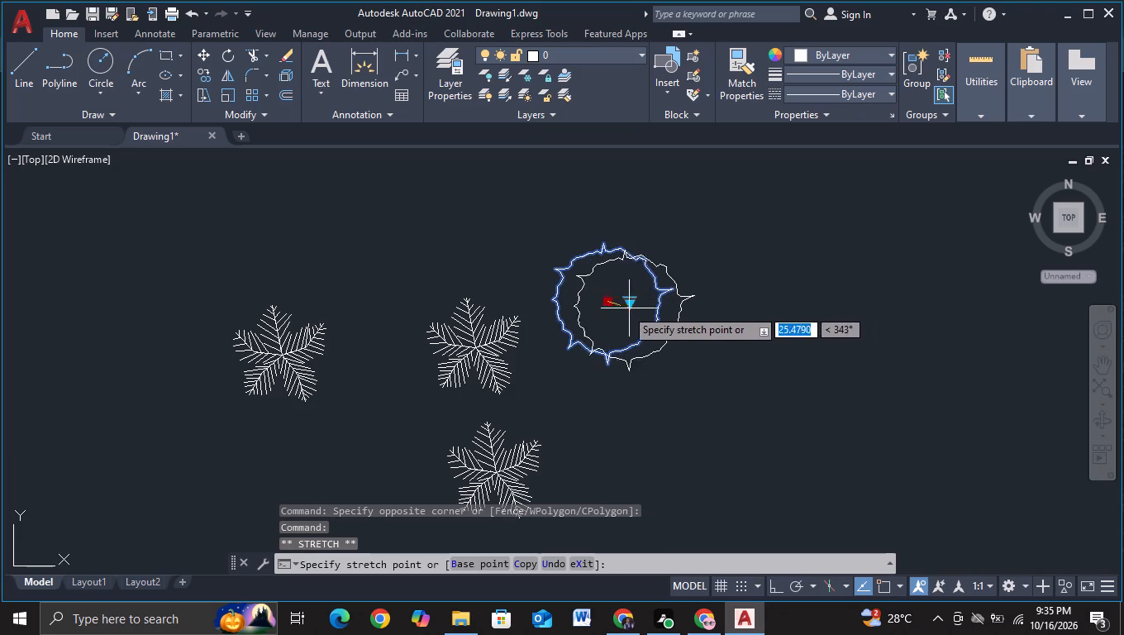
left_click(610, 305)
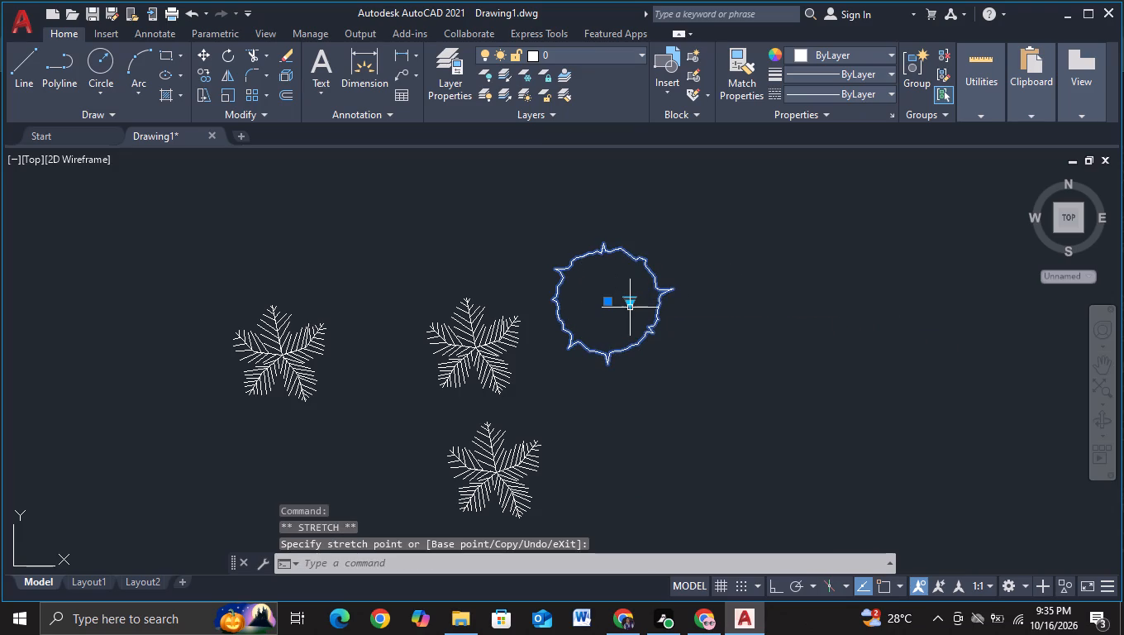
left_click(631, 306)
left_click(632, 302)
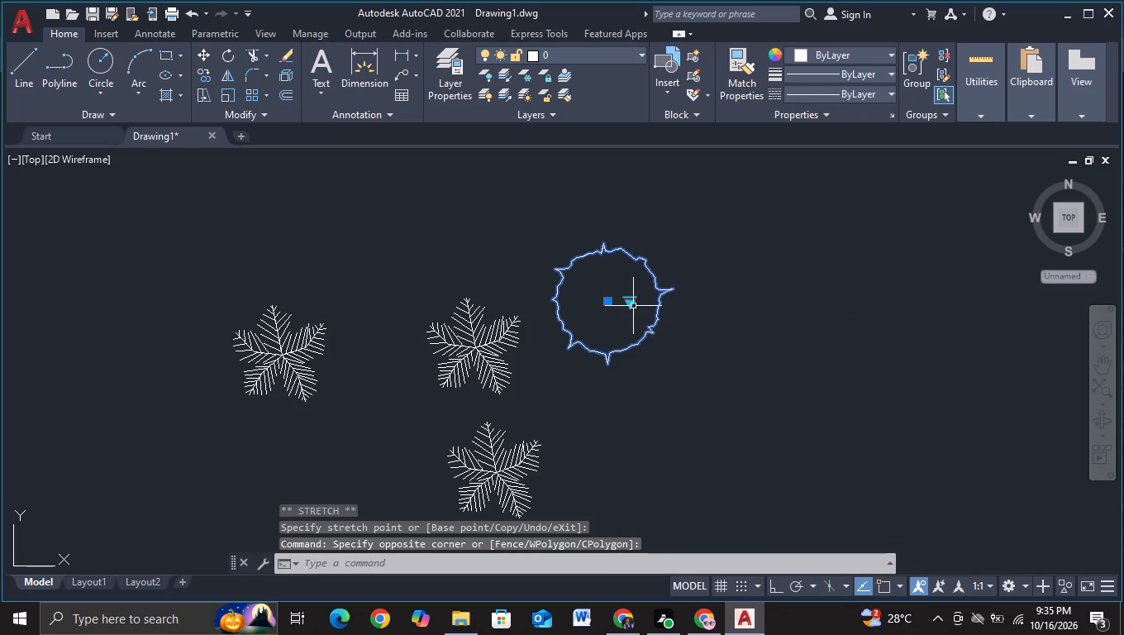
left_click(631, 305)
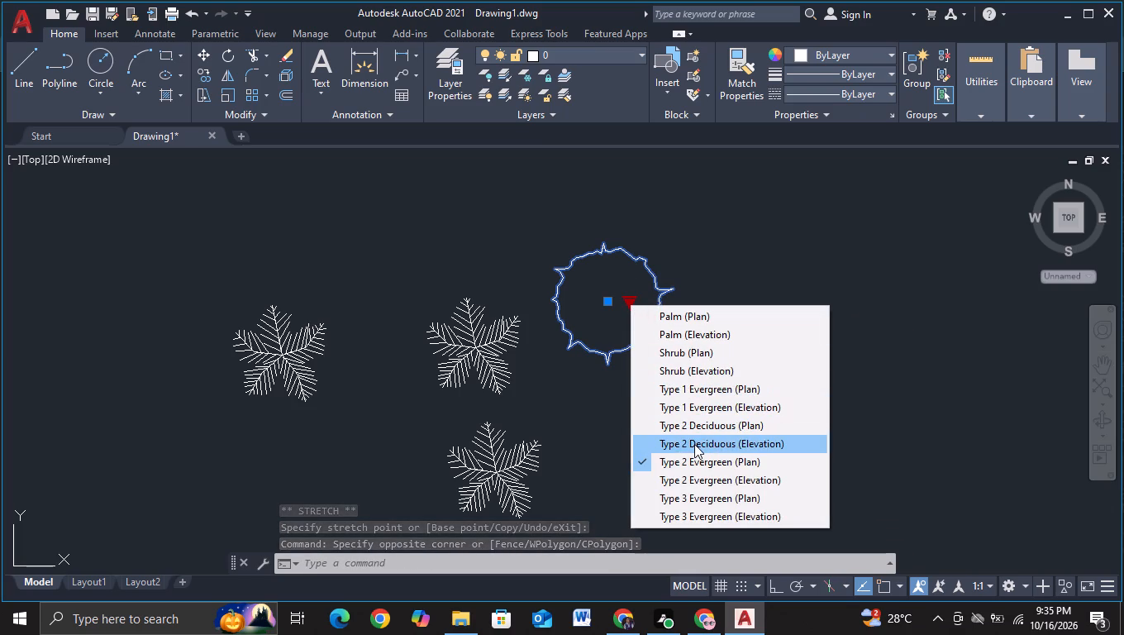
left_click(694, 444)
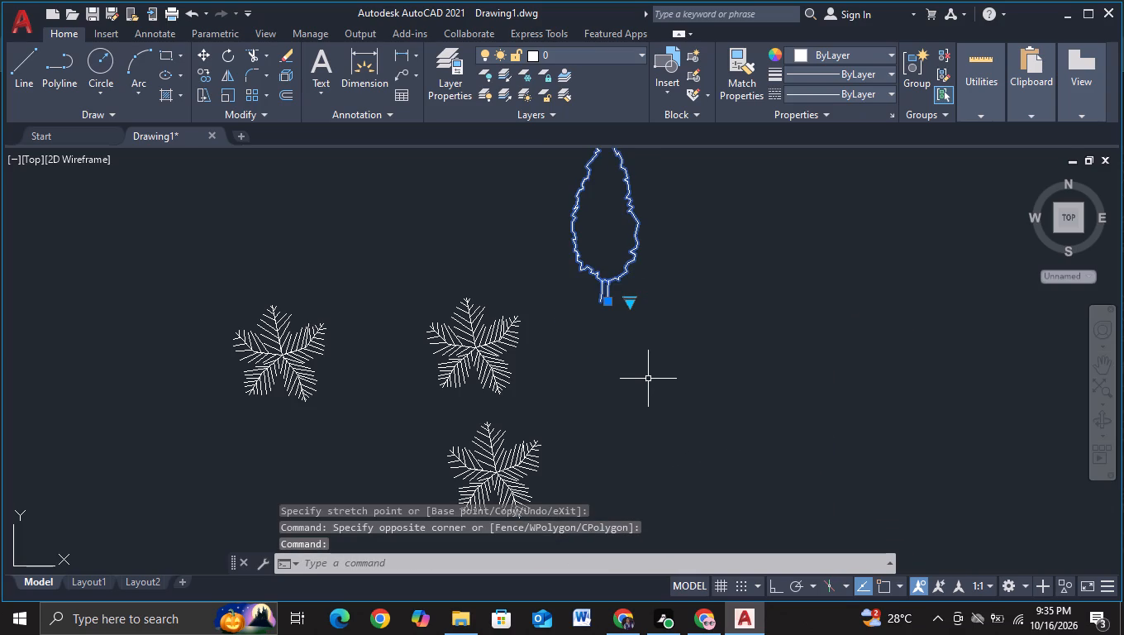
Deselect the uppermost tree block.
left_click(647, 380)
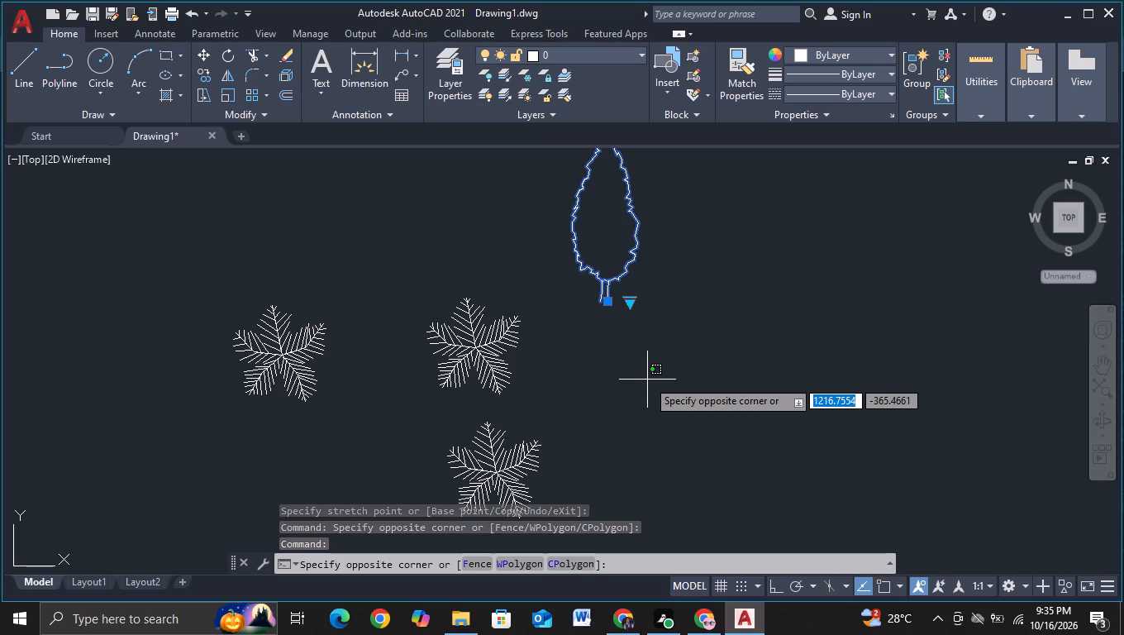
key("Escape")
key("Escape")
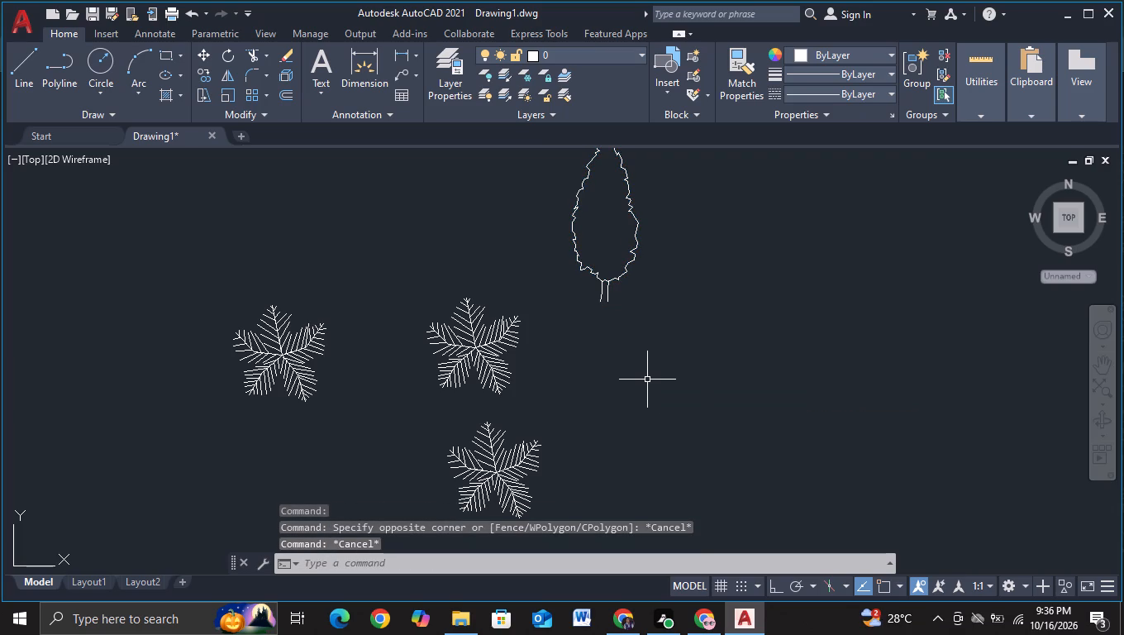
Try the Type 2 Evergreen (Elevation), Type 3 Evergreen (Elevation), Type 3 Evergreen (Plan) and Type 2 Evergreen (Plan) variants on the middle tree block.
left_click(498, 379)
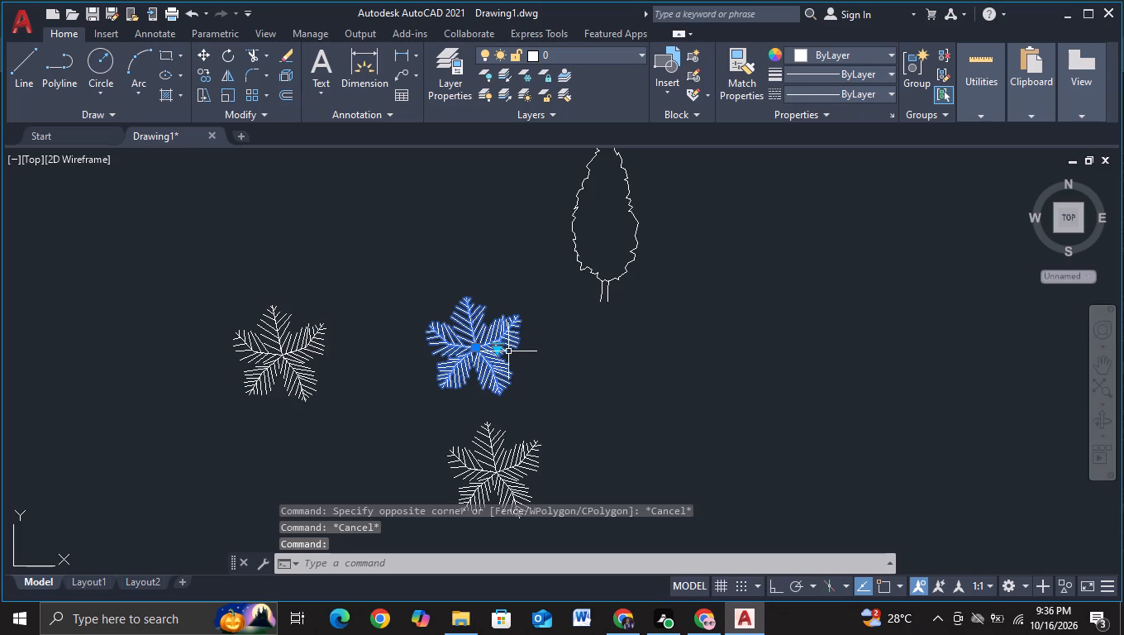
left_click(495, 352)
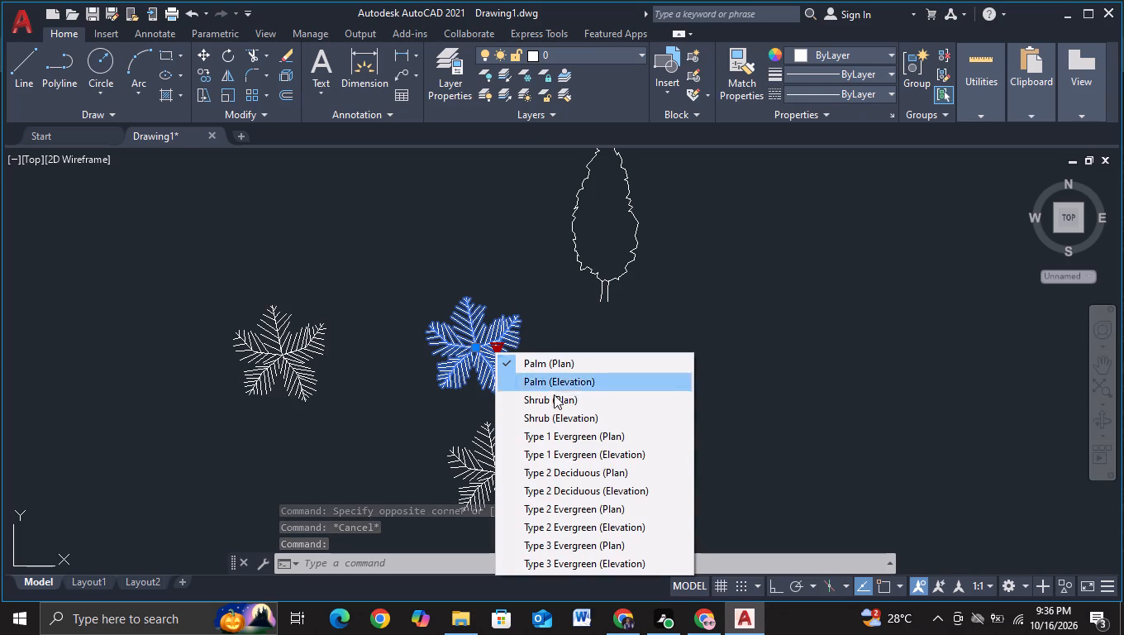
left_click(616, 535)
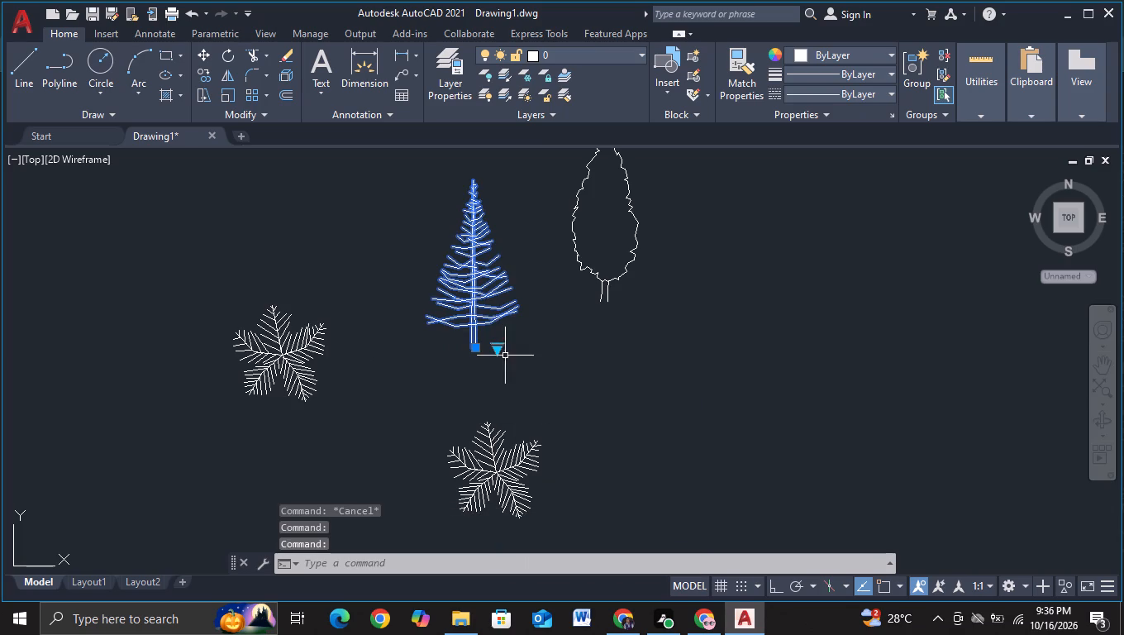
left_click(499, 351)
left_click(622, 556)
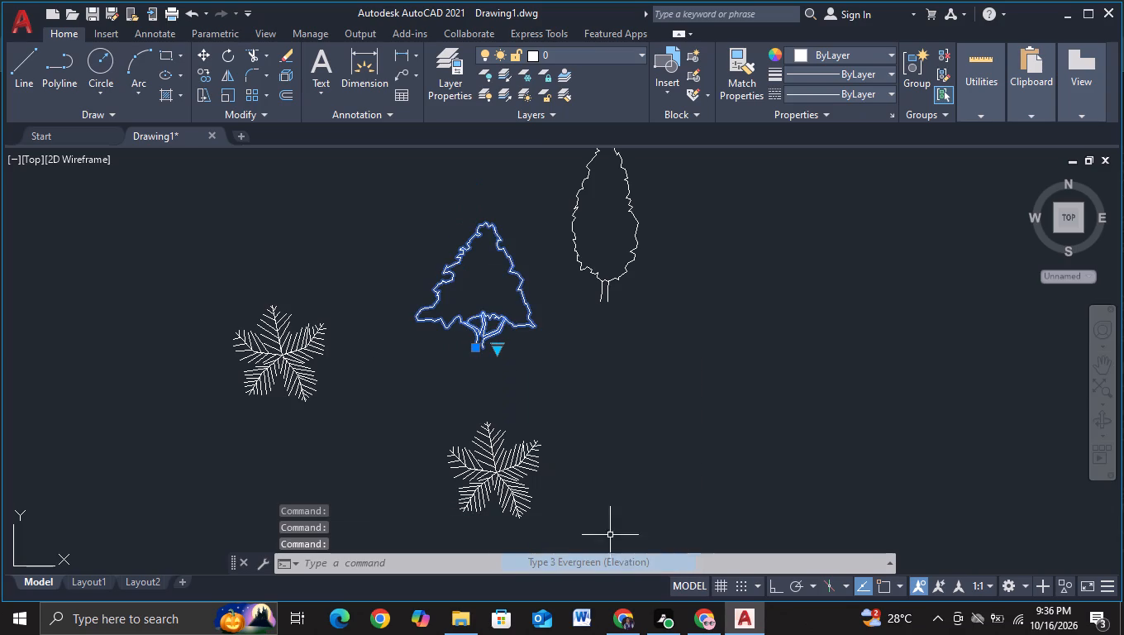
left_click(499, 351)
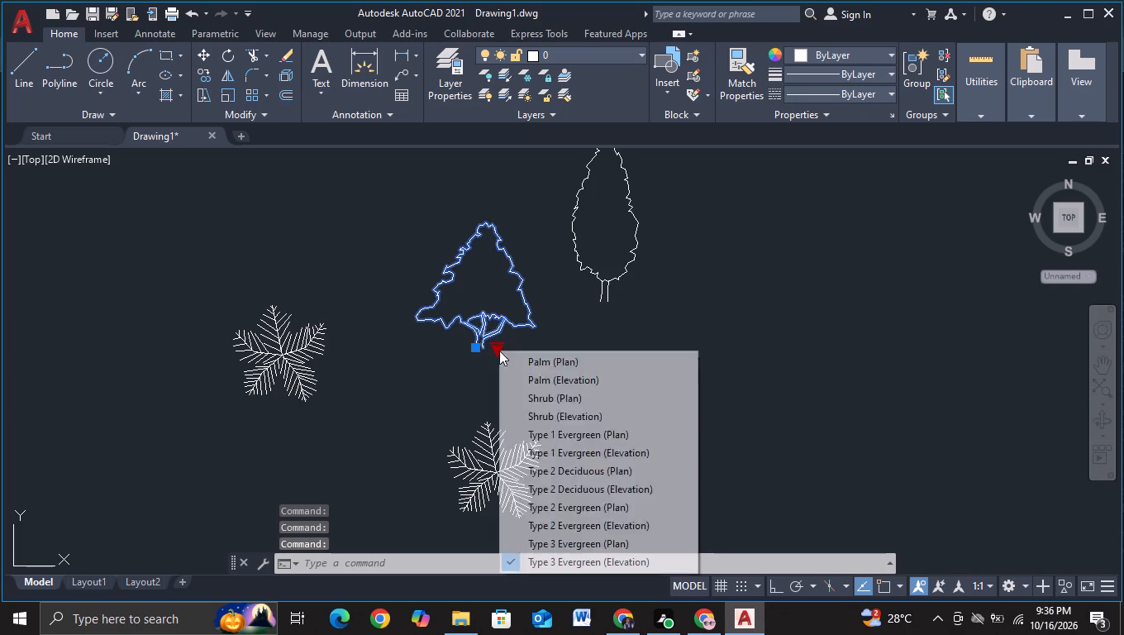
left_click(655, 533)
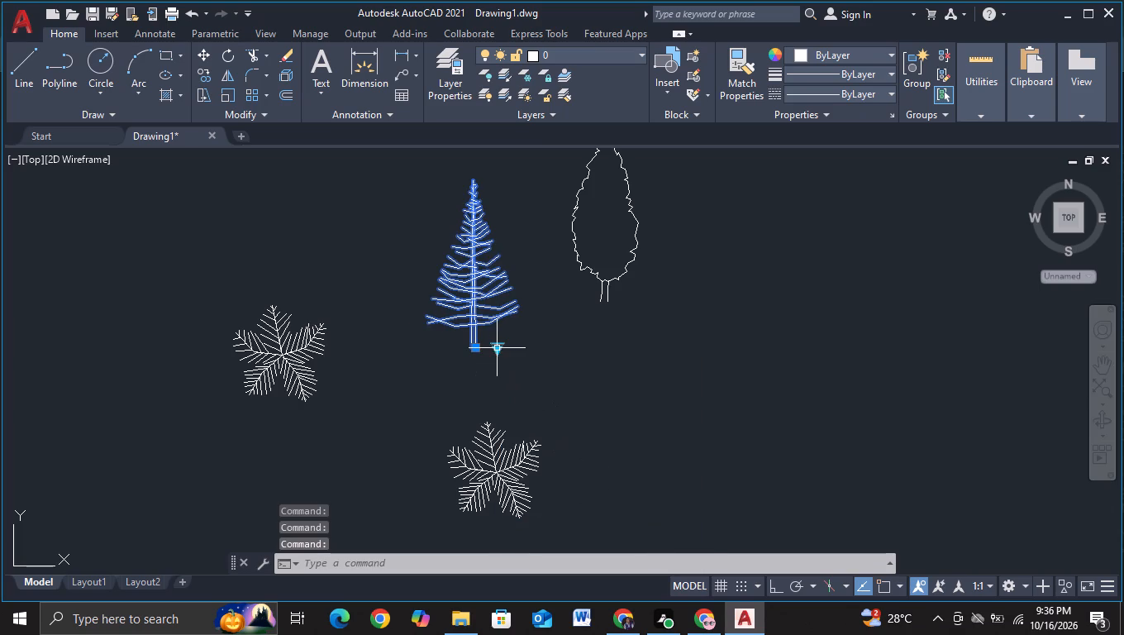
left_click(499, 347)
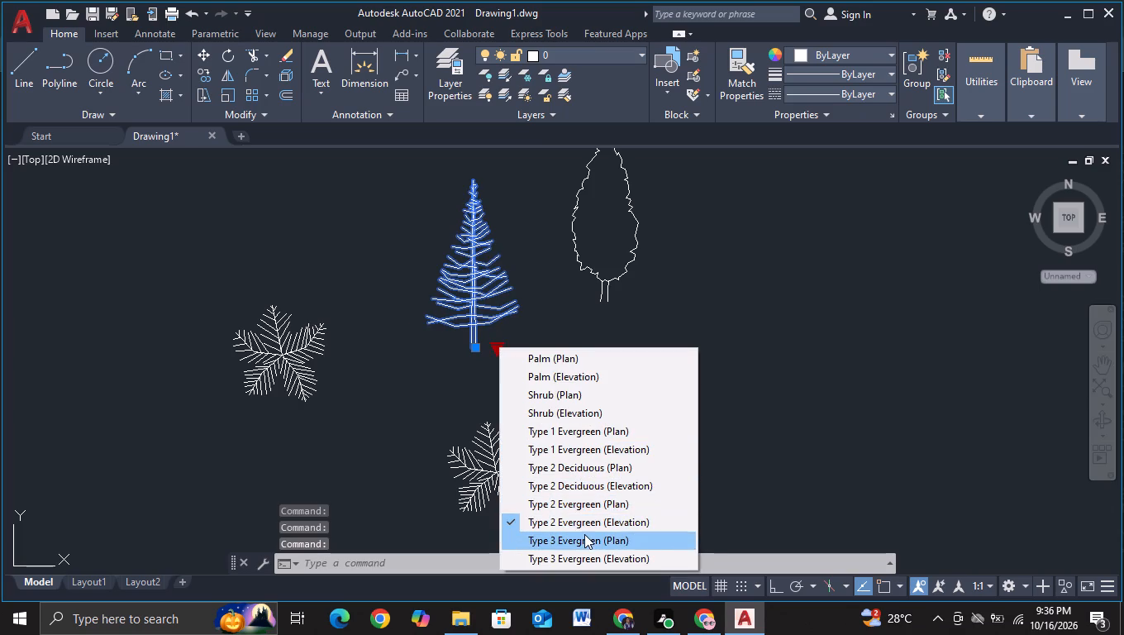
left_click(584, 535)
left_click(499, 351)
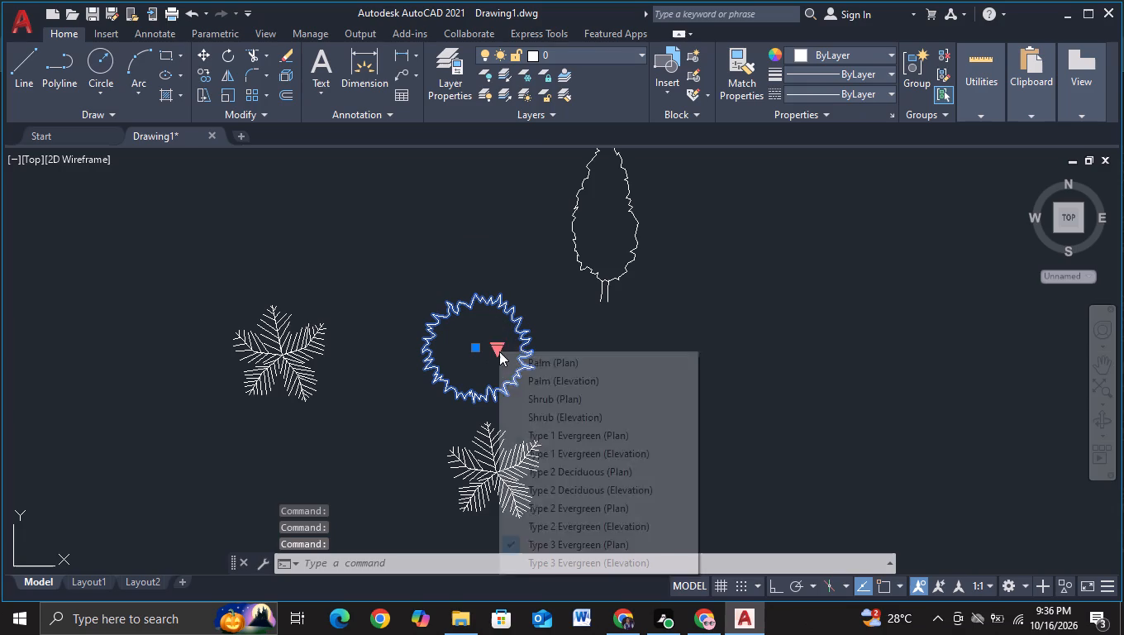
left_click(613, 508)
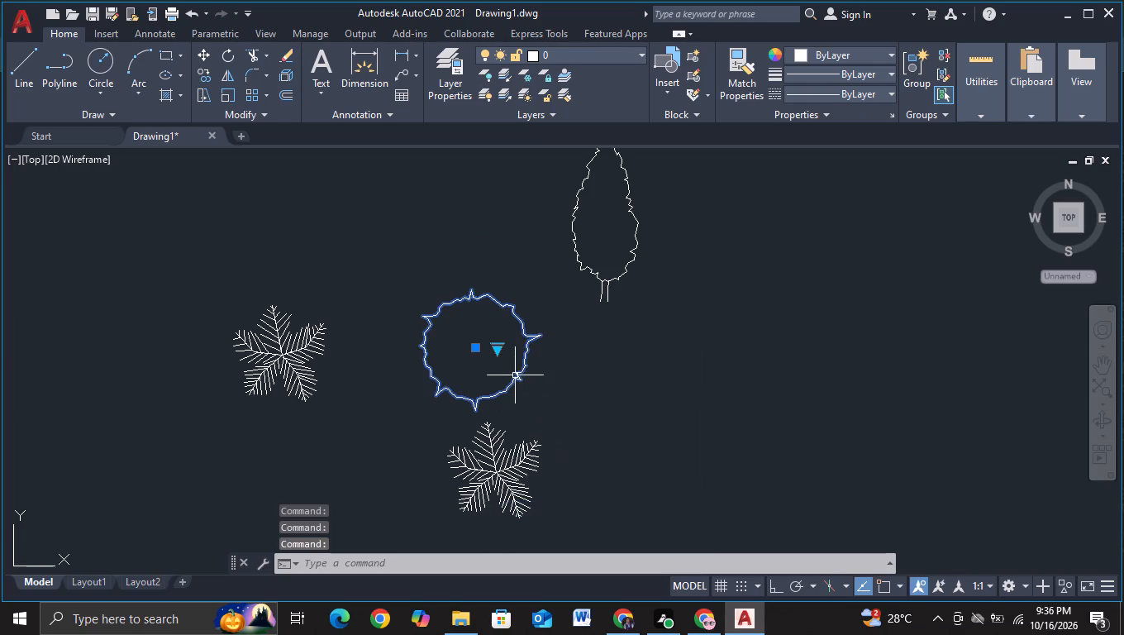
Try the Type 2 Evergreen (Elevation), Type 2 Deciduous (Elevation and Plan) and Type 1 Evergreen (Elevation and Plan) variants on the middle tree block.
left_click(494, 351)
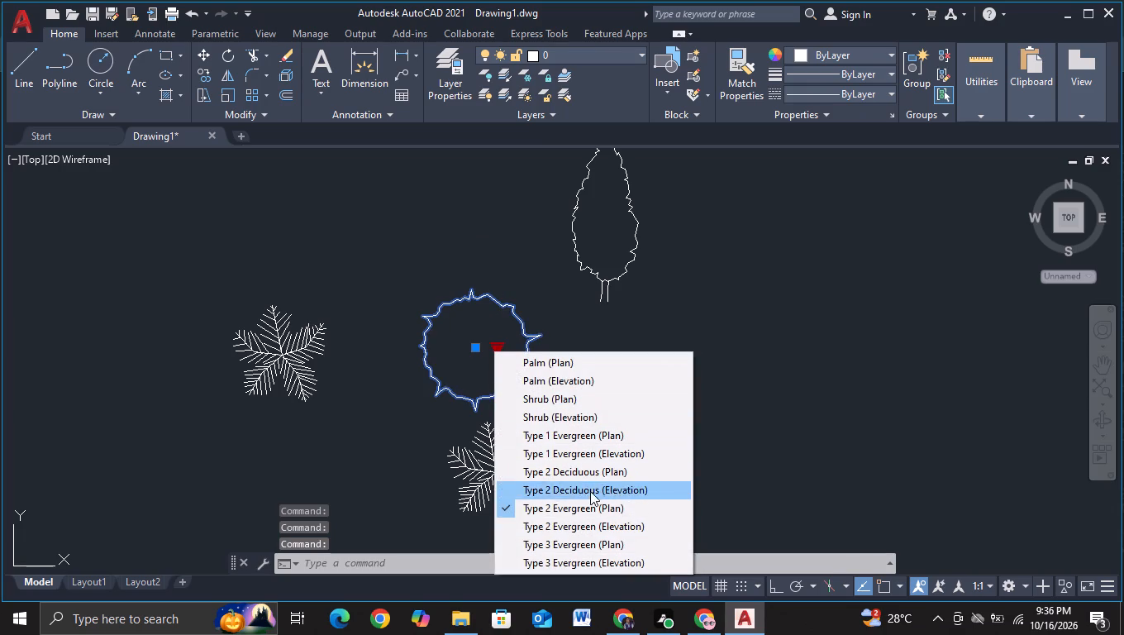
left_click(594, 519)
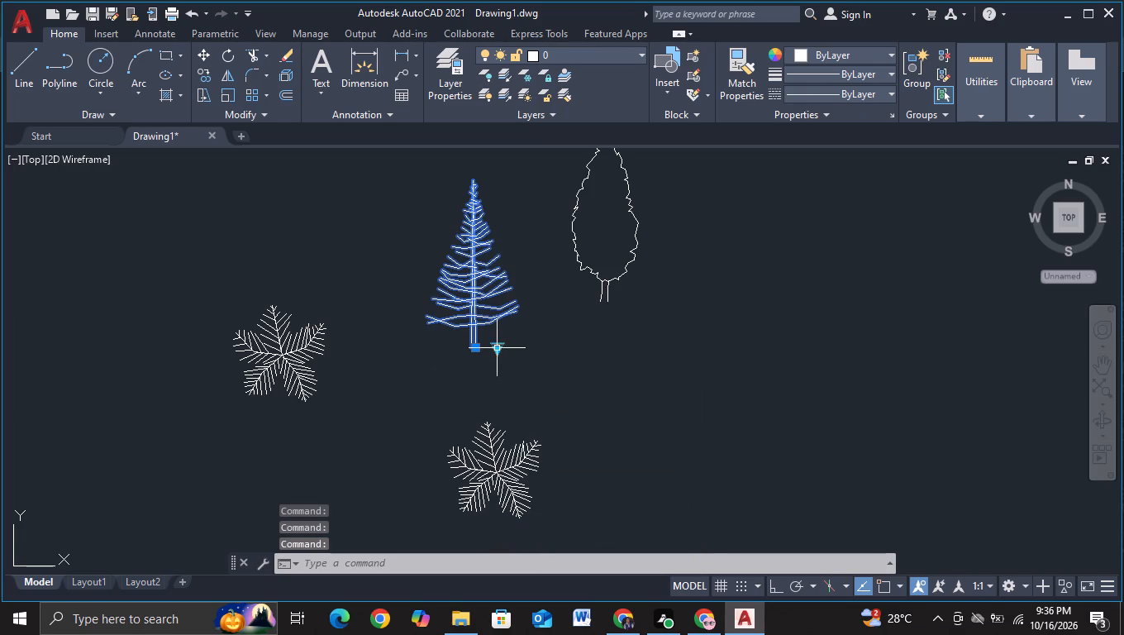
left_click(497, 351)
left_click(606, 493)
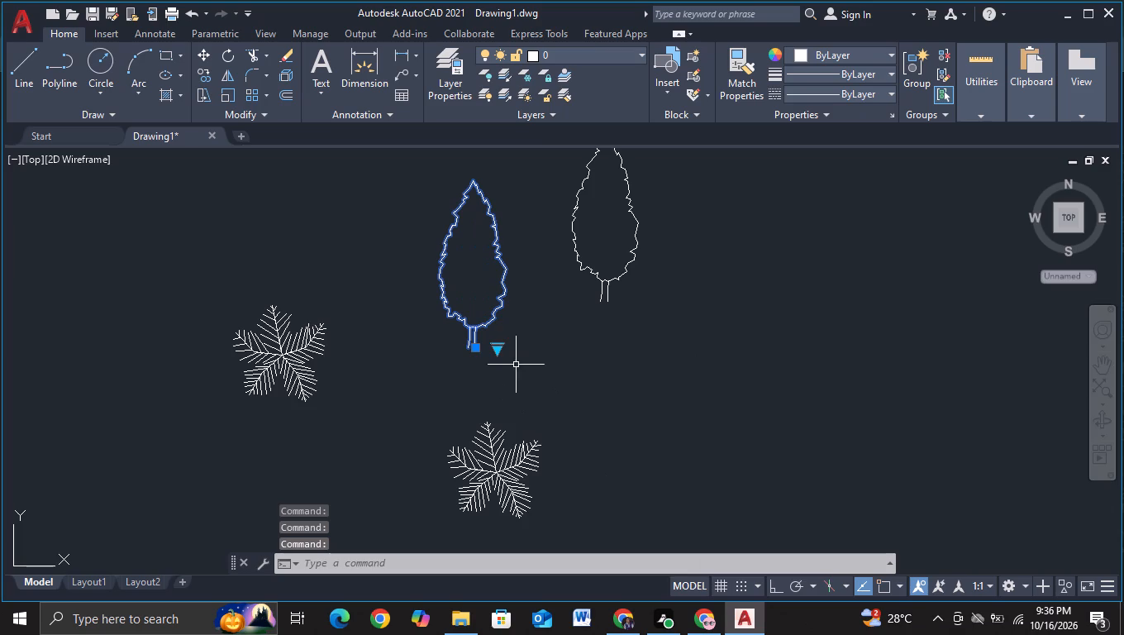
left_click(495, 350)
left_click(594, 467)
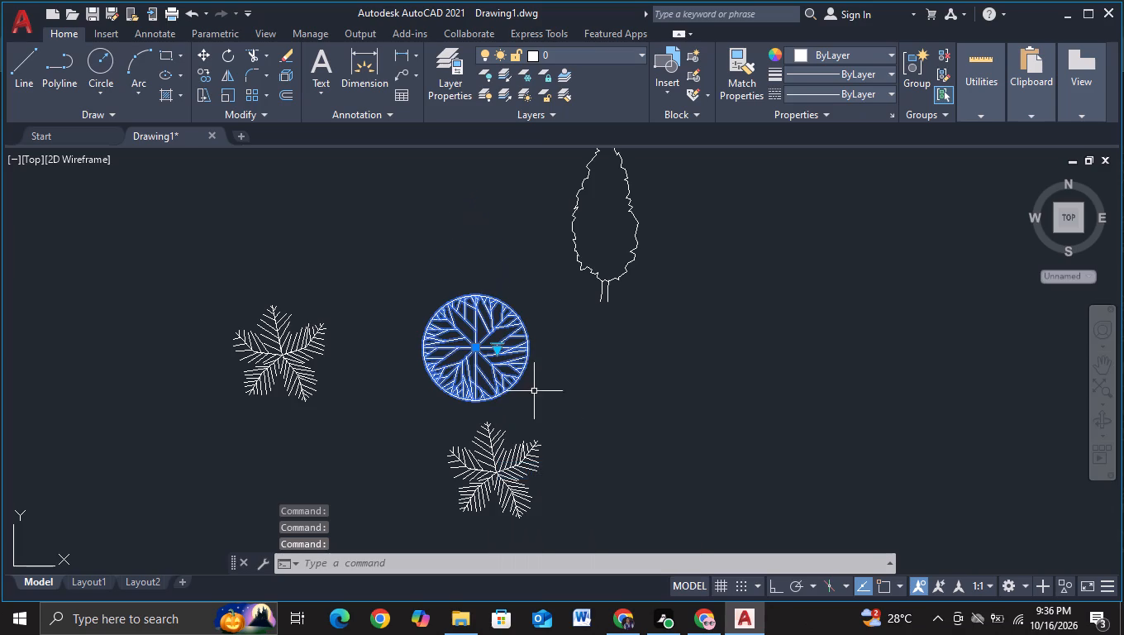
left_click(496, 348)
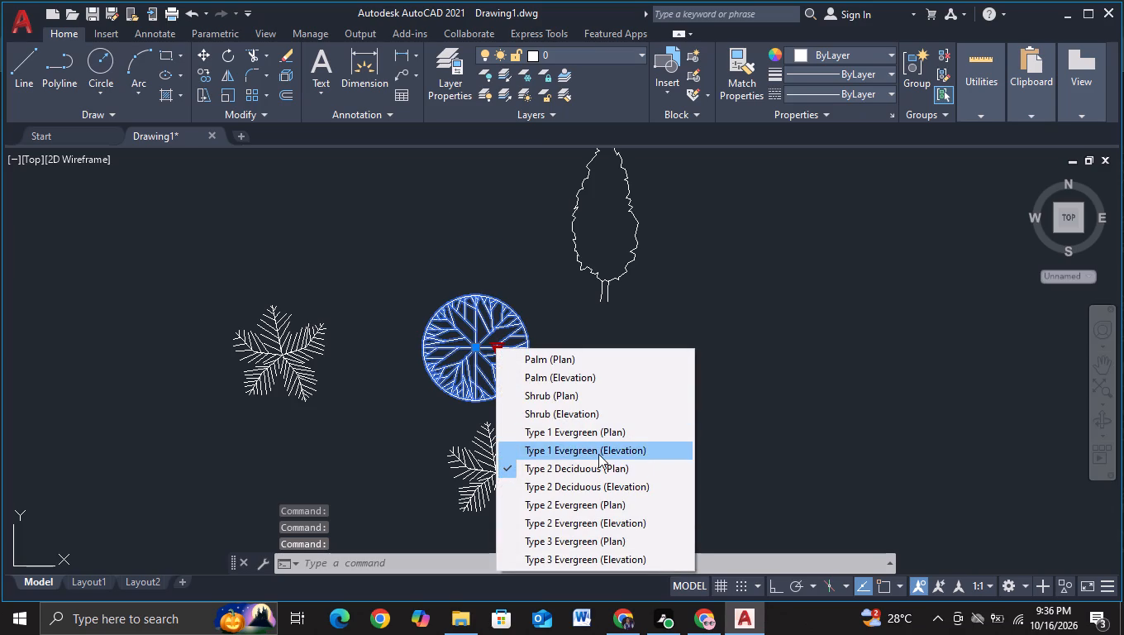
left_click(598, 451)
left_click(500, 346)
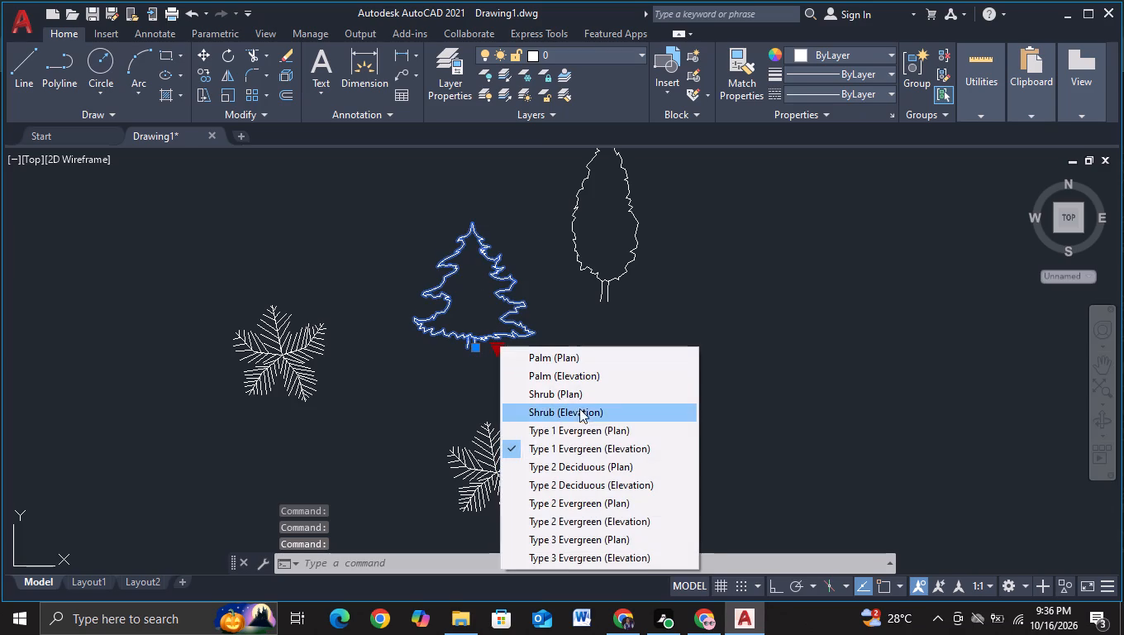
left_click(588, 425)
Change the middle tree block's variant to Shrub (Elevation) and deselect it.
left_click(498, 351)
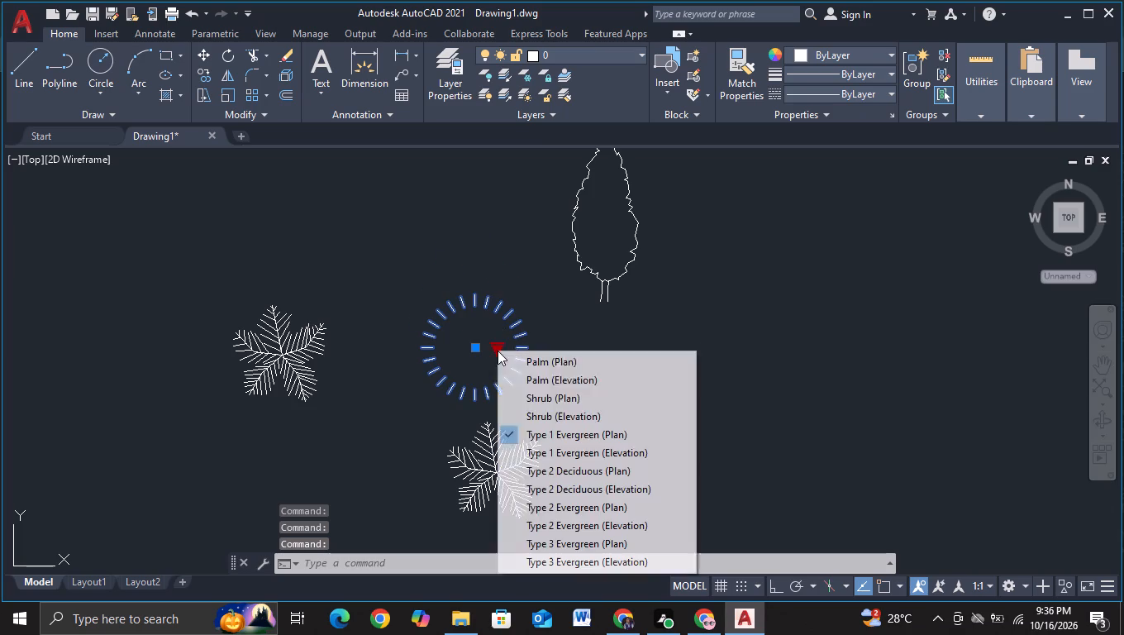
left_click(578, 413)
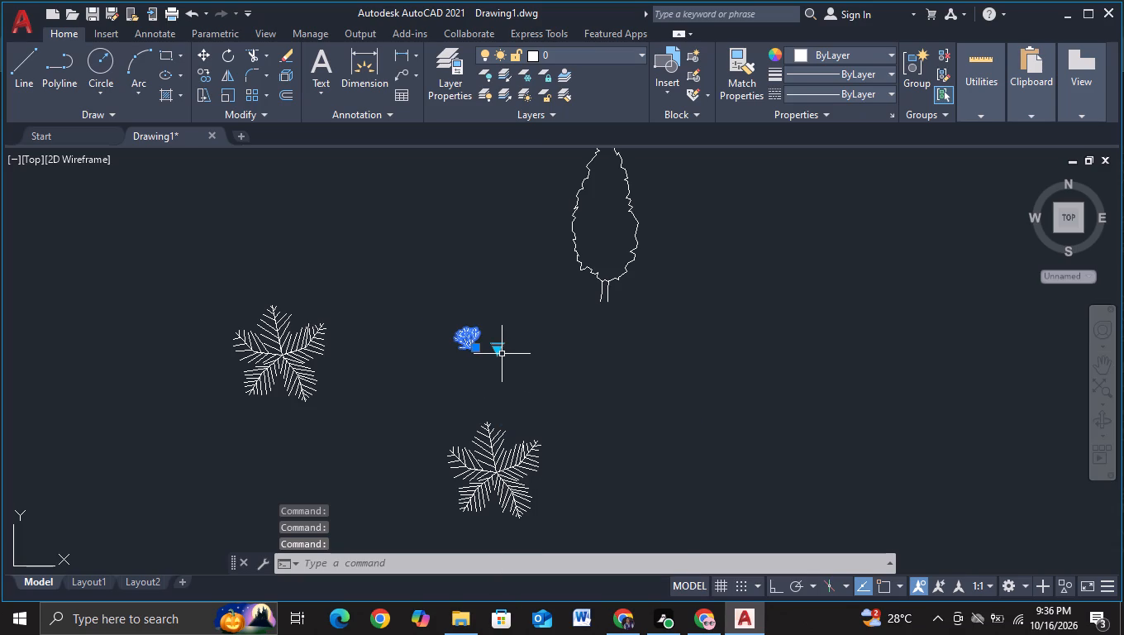
scroll(502, 353, "up", 2)
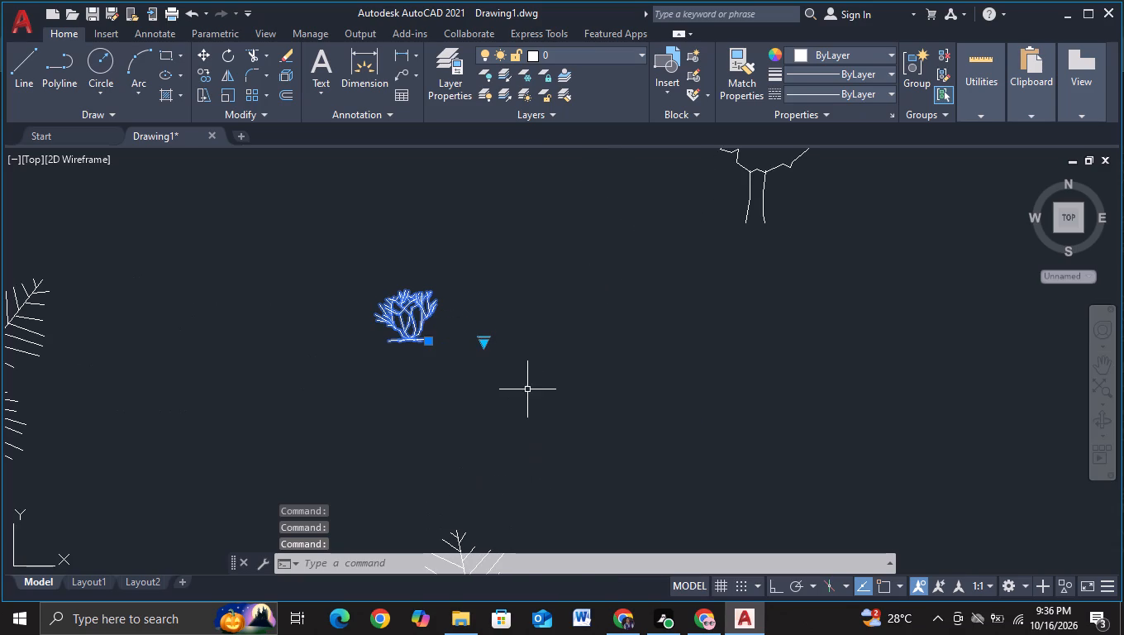
left_click(529, 390)
key("Escape")
key("Escape")
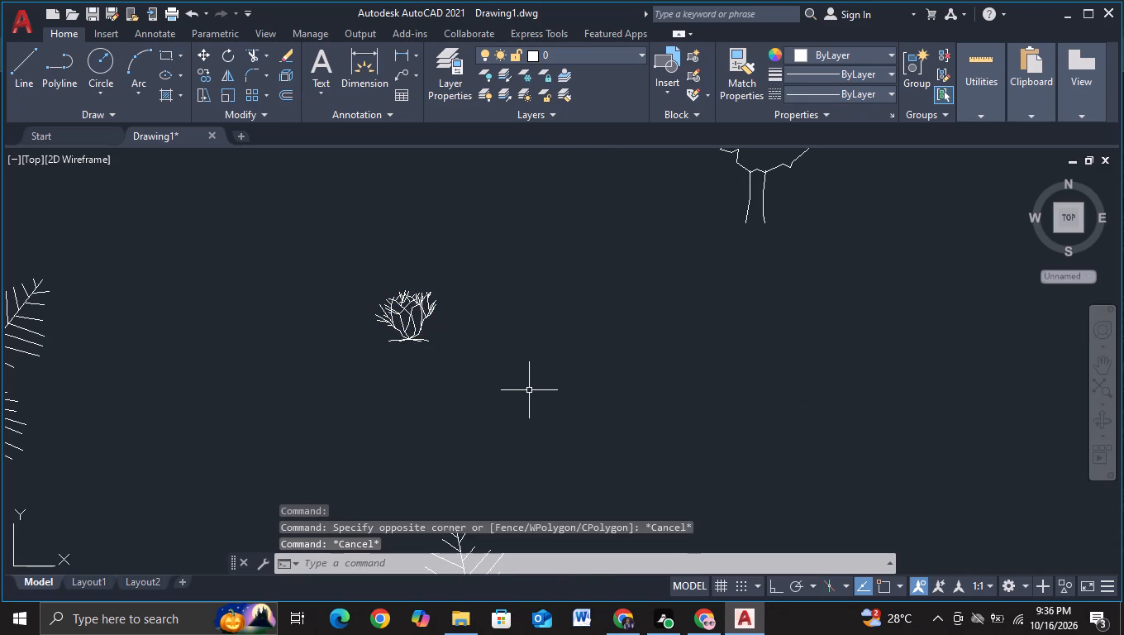
Copy the deciduous elevation tree onto the ground line just left of the building elevation.
scroll(532, 390, "down", 2)
middle_click_drag(620, 361, 621, 430)
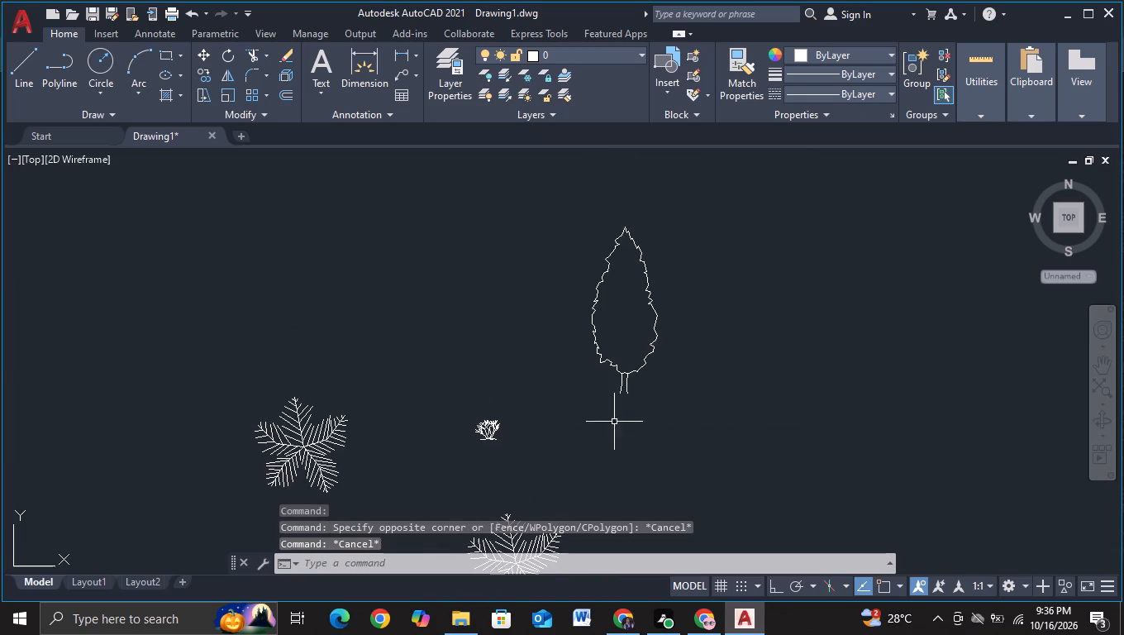
left_click_drag(565, 216, 552, 278)
left_click(726, 448)
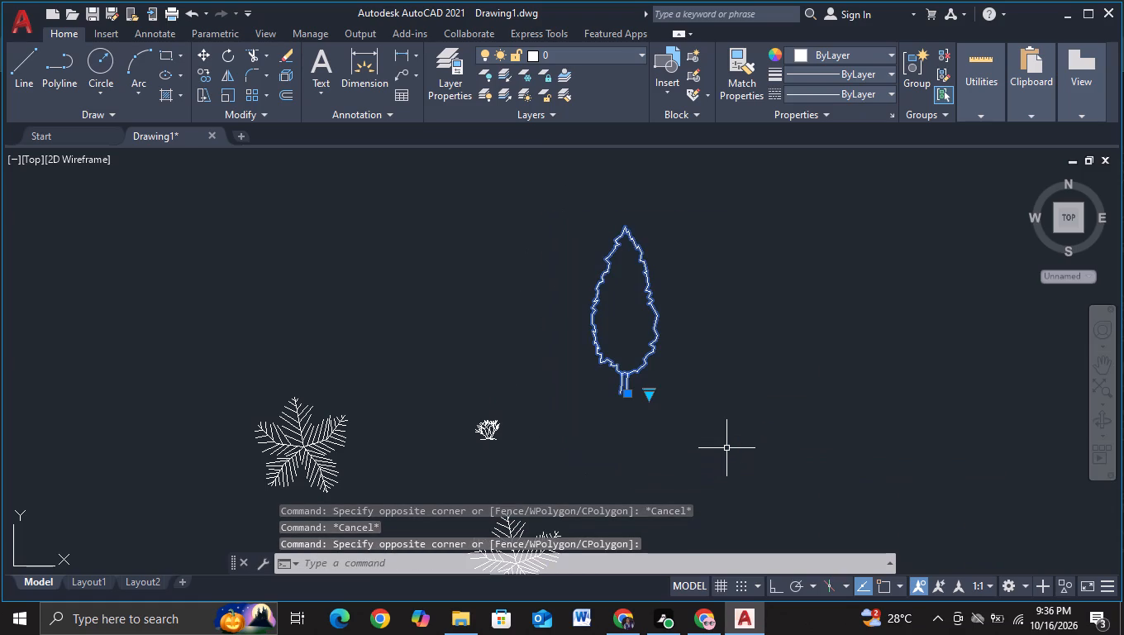
key("c")
left_click(794, 496)
left_click(612, 322)
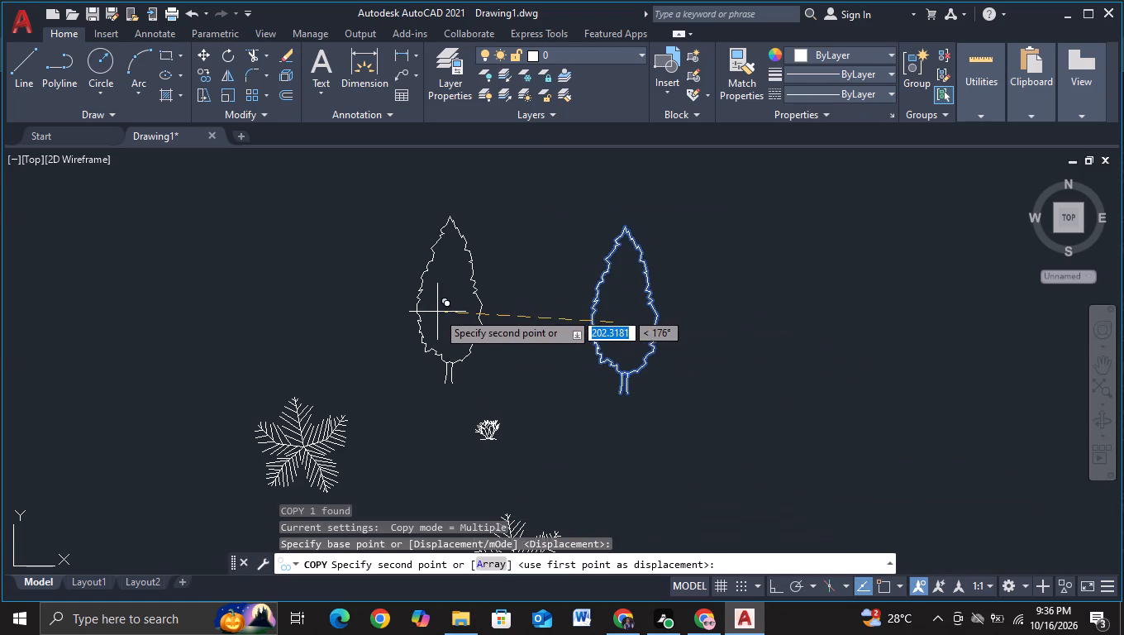
scroll(399, 311, "down", 2)
scroll(269, 227, "up", 1)
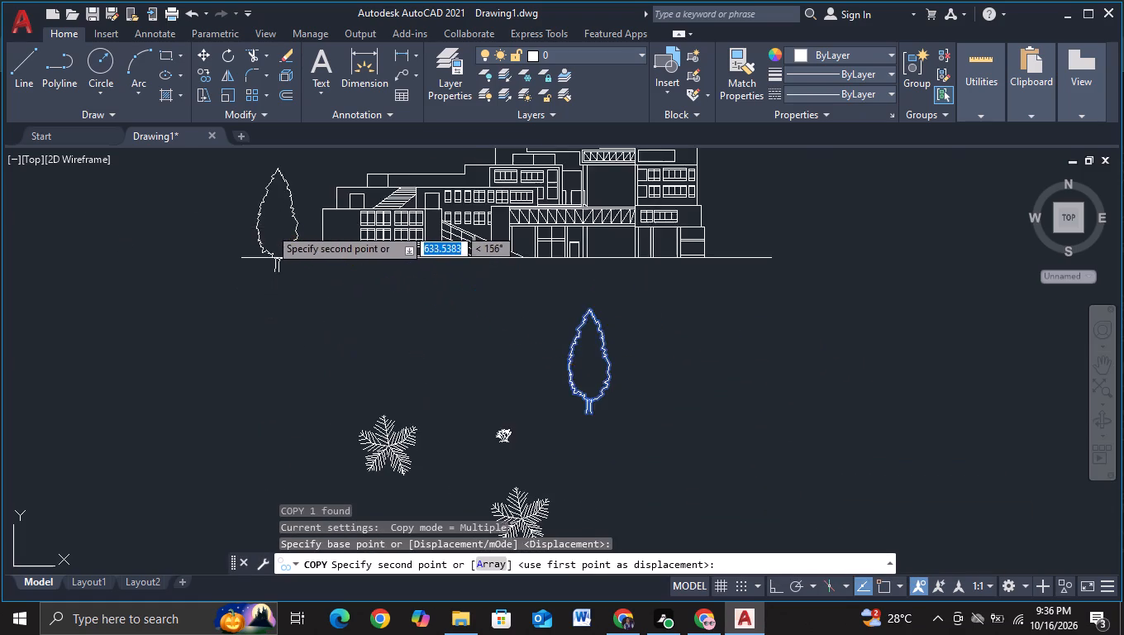
scroll(274, 229, "up", 2)
middle_click_drag(295, 219, 305, 339)
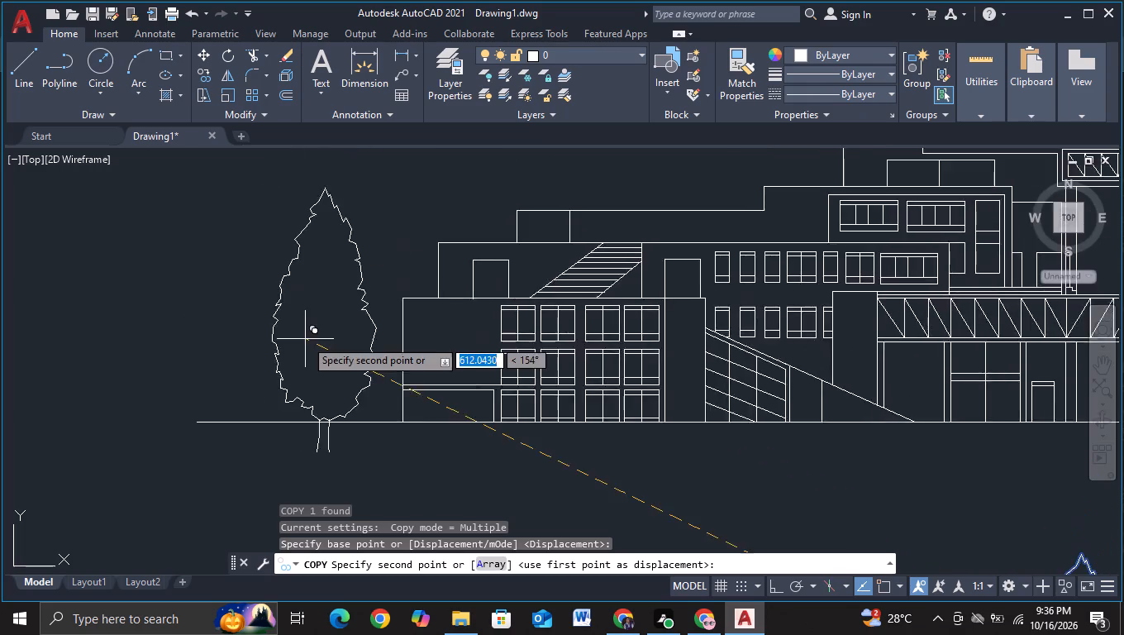
scroll(305, 339, "up", 1)
scroll(316, 326, "down", 1)
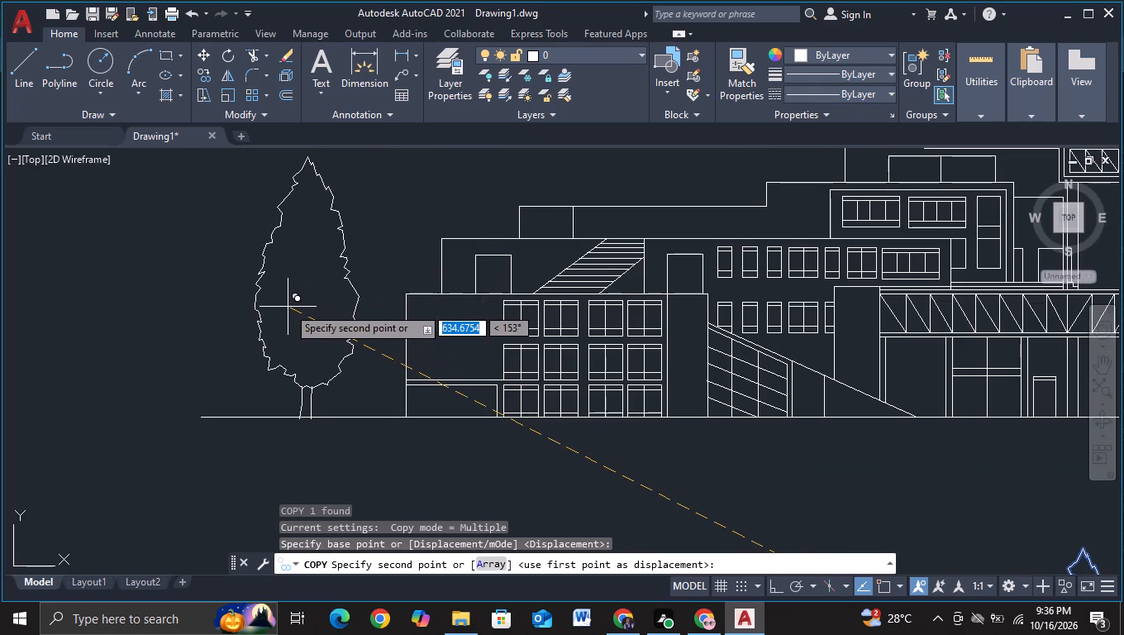
left_click(291, 302)
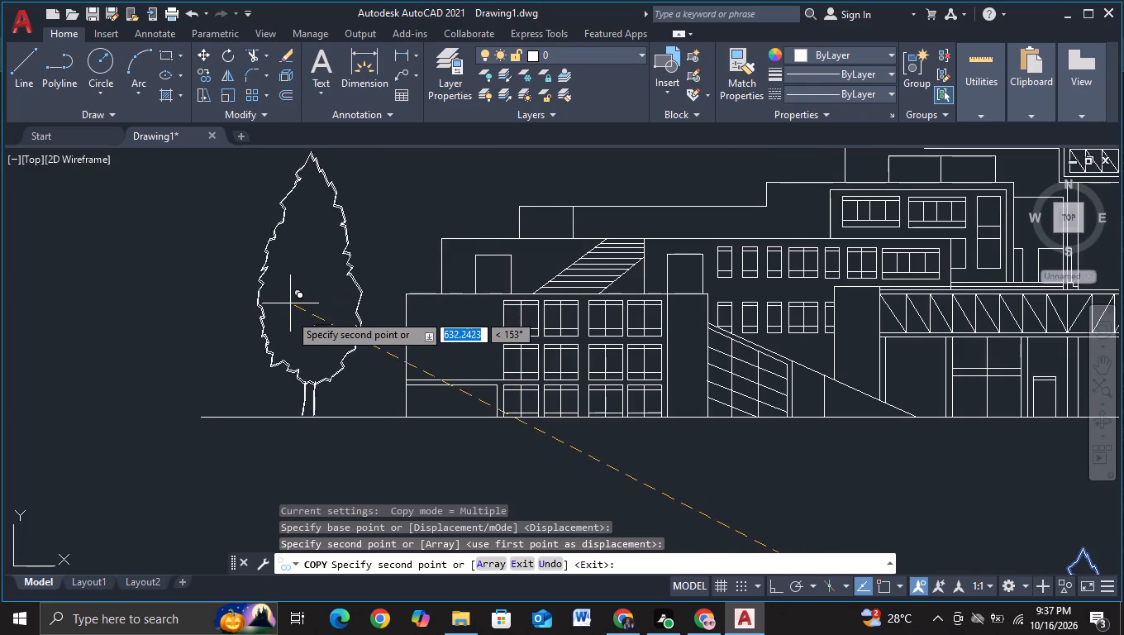
key("Escape")
Scale the tree copy beside the building down by a factor of about 0.4, from a base point on its lower trunk area.
scroll(245, 208, "down", 3)
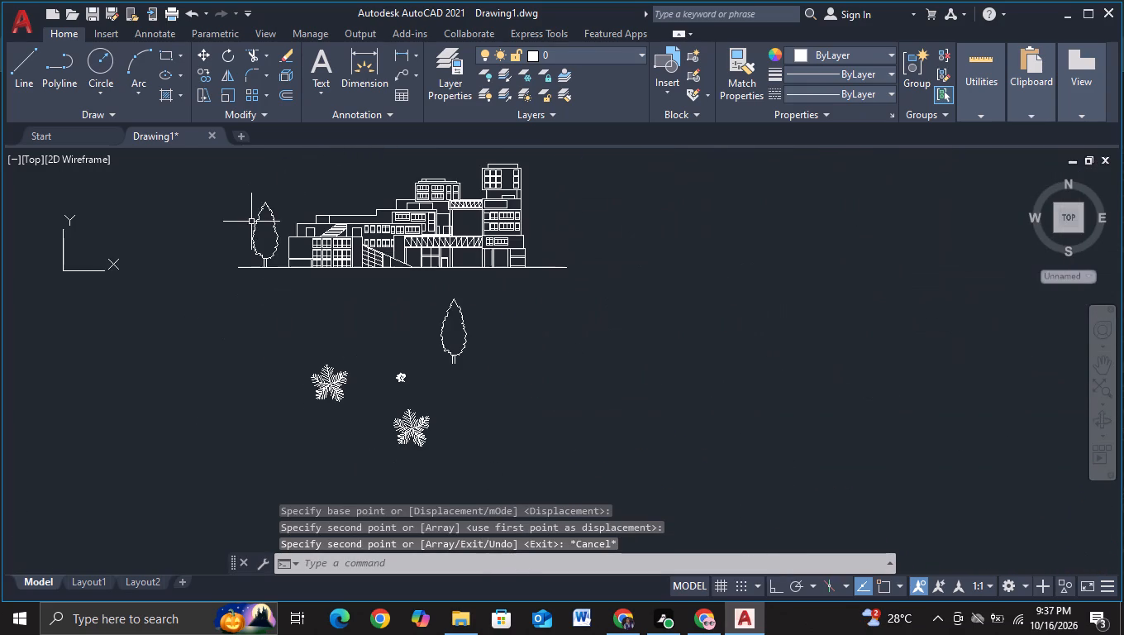
middle_click_drag(255, 317, 384, 389)
scroll(369, 363, "up", 2)
middle_click_drag(375, 231, 355, 360)
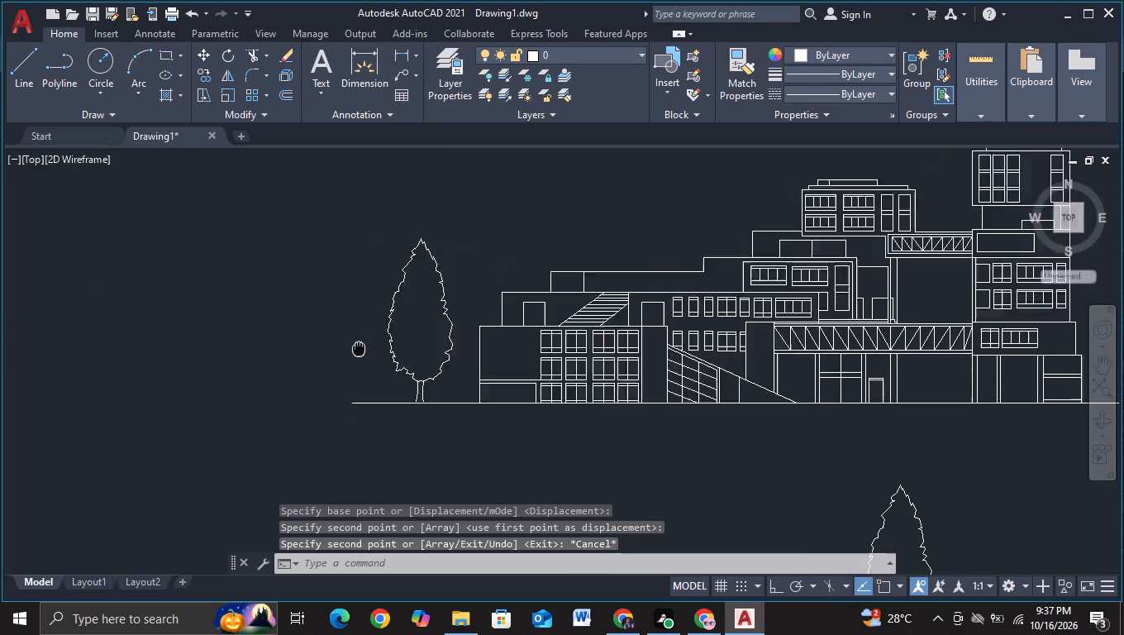
left_click(350, 238)
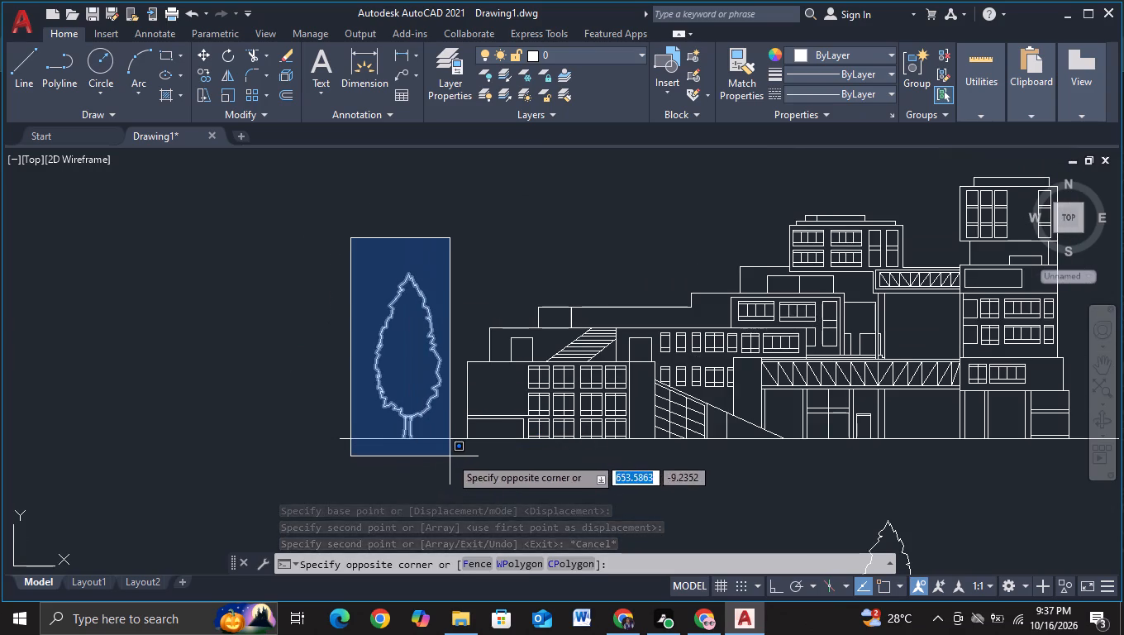
left_click(450, 456)
key("s")
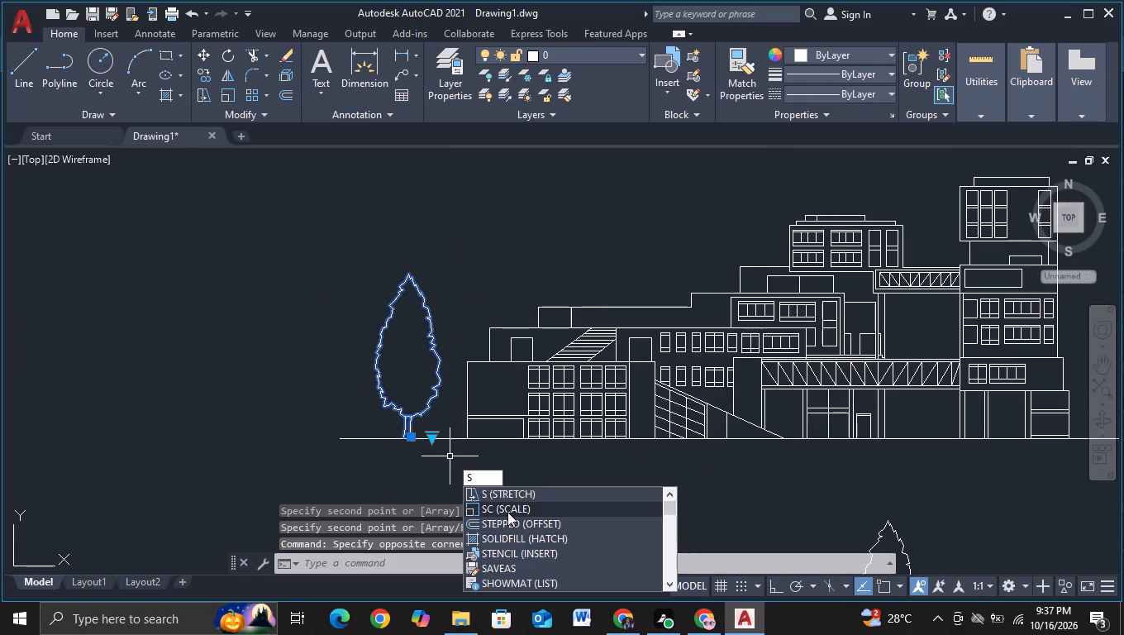
left_click(507, 512)
left_click(409, 395)
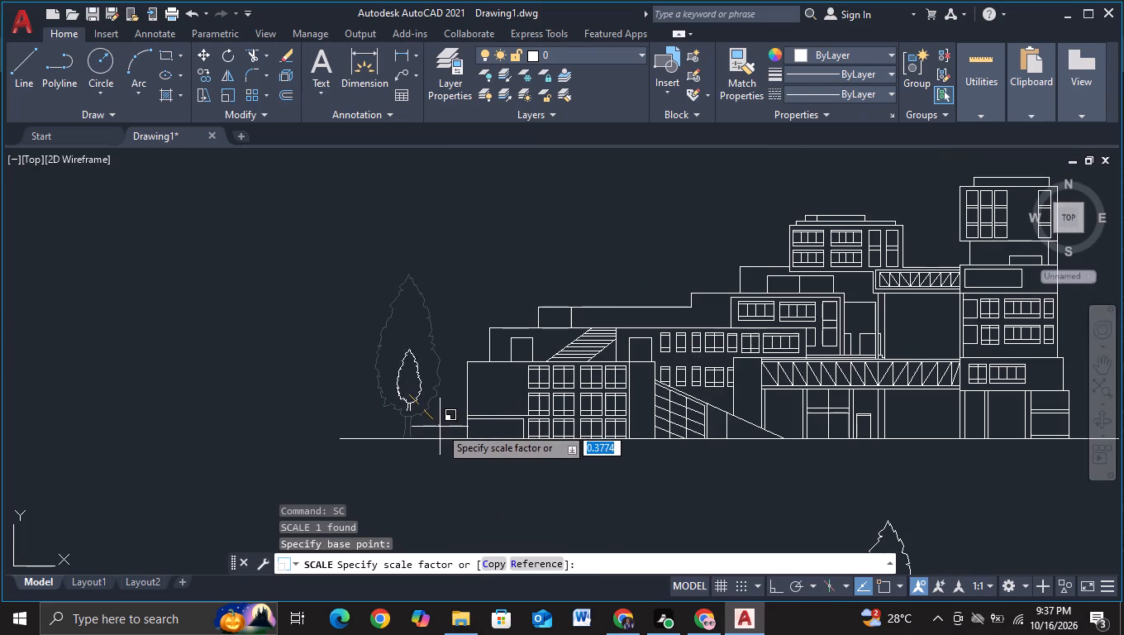
left_click(440, 423)
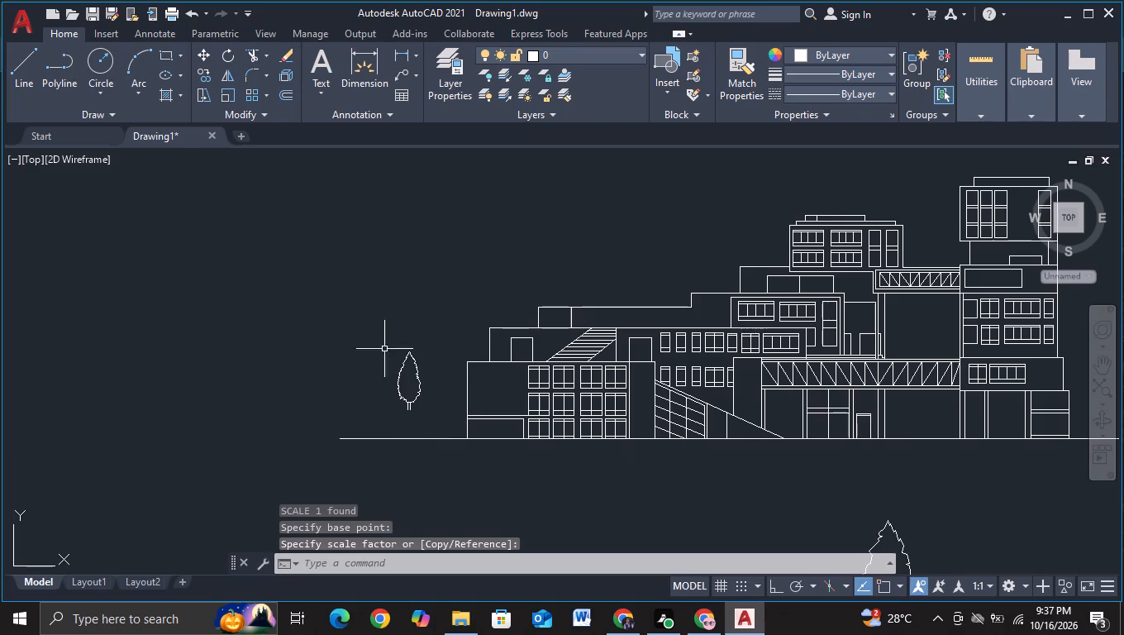
Move the scaled-down tree onto the ground line, just left of the building's left wall.
left_click(386, 332)
left_click(425, 428)
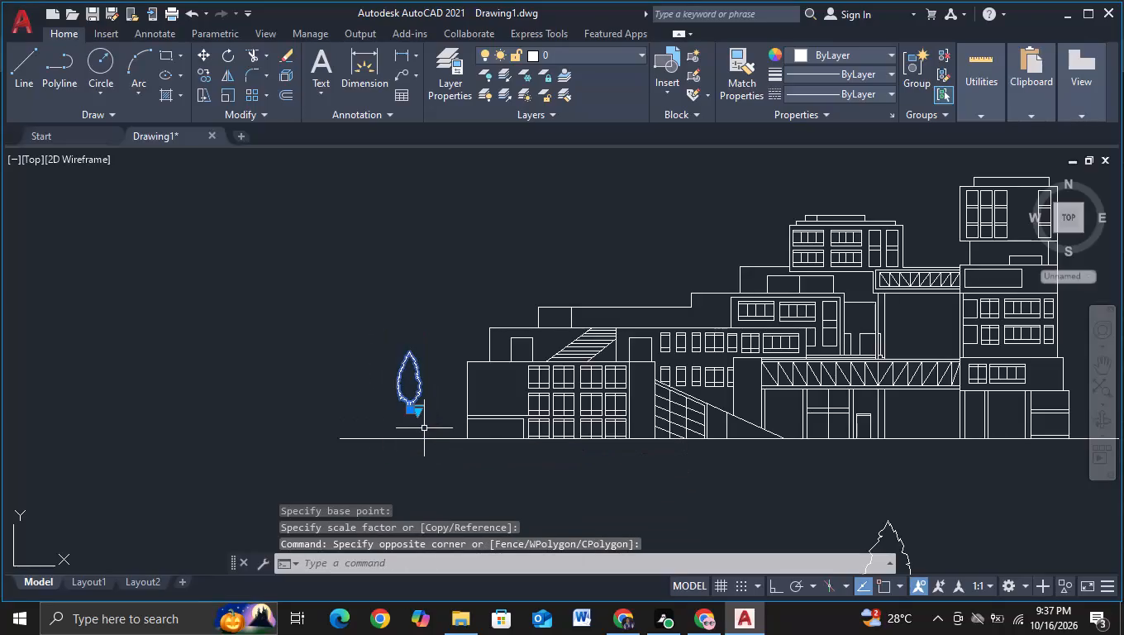
key("m")
left_click(480, 468)
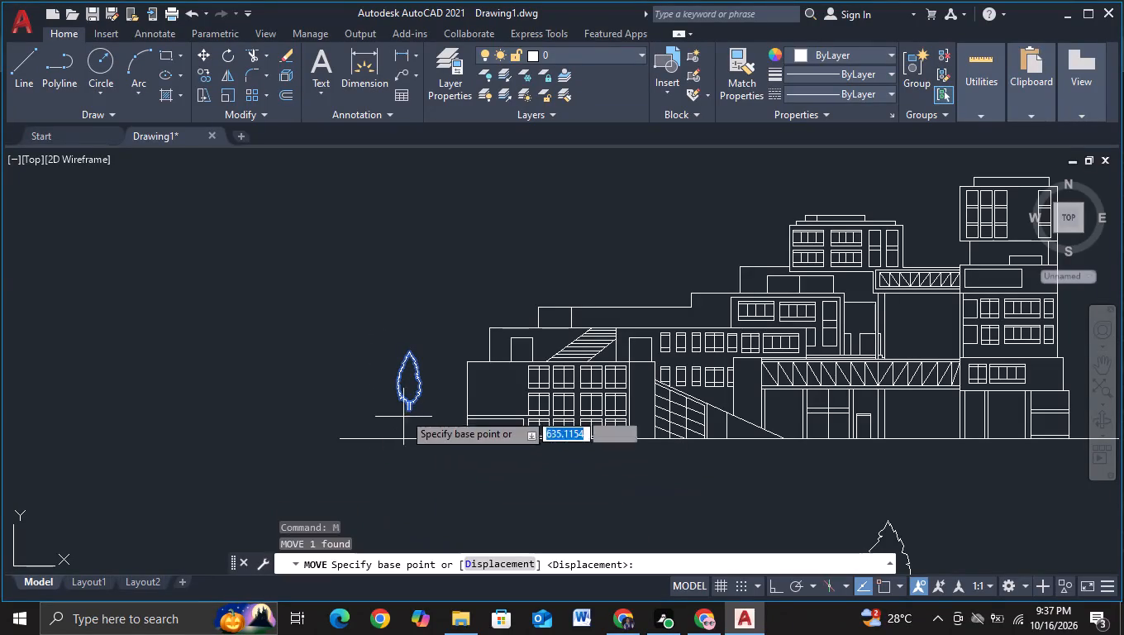
left_click(415, 399)
scroll(448, 432, "up", 2)
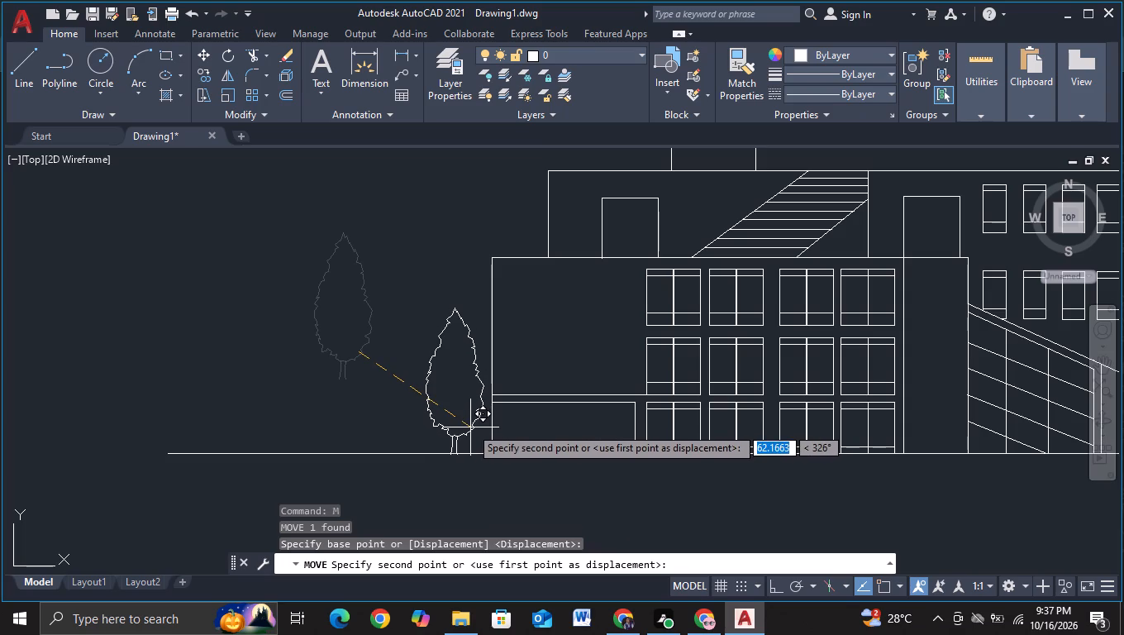
left_click(470, 425)
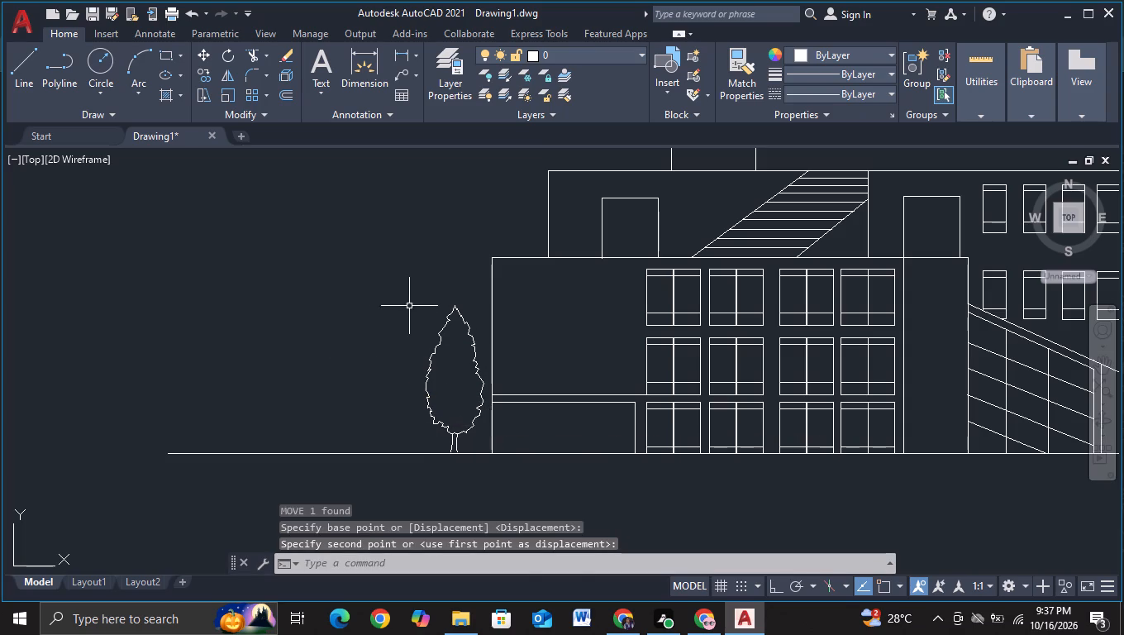
Copy the tree beside the building twice to its left along the ground line, spaced about 29 units apart.
left_click_drag(407, 285, 406, 310)
left_click(493, 461)
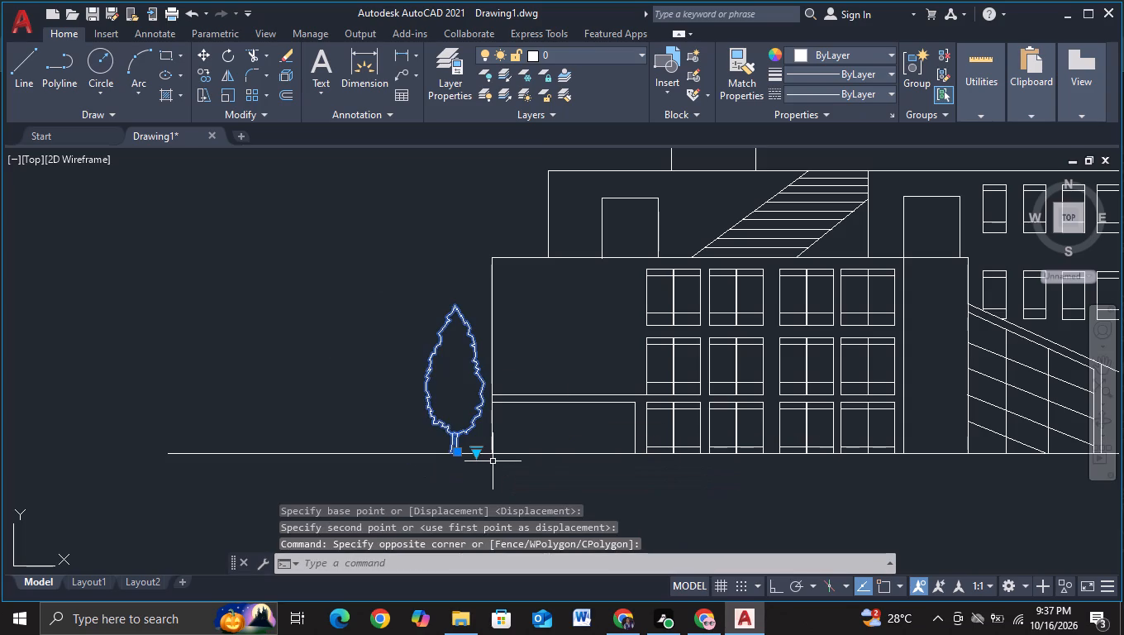
key("c")
left_click(522, 512)
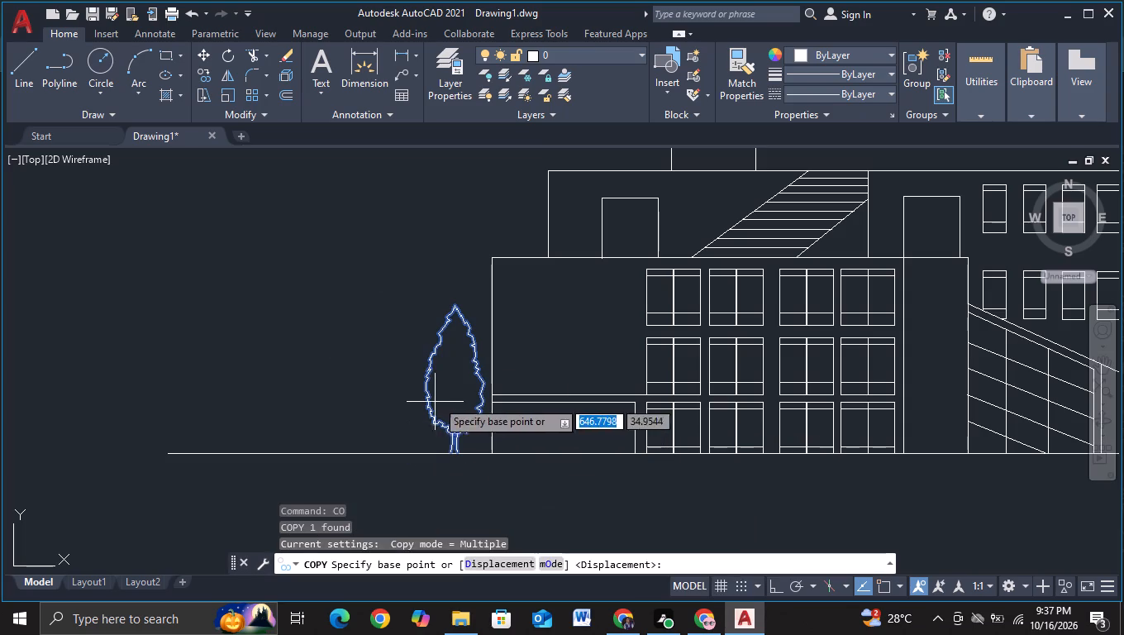
left_click(450, 392)
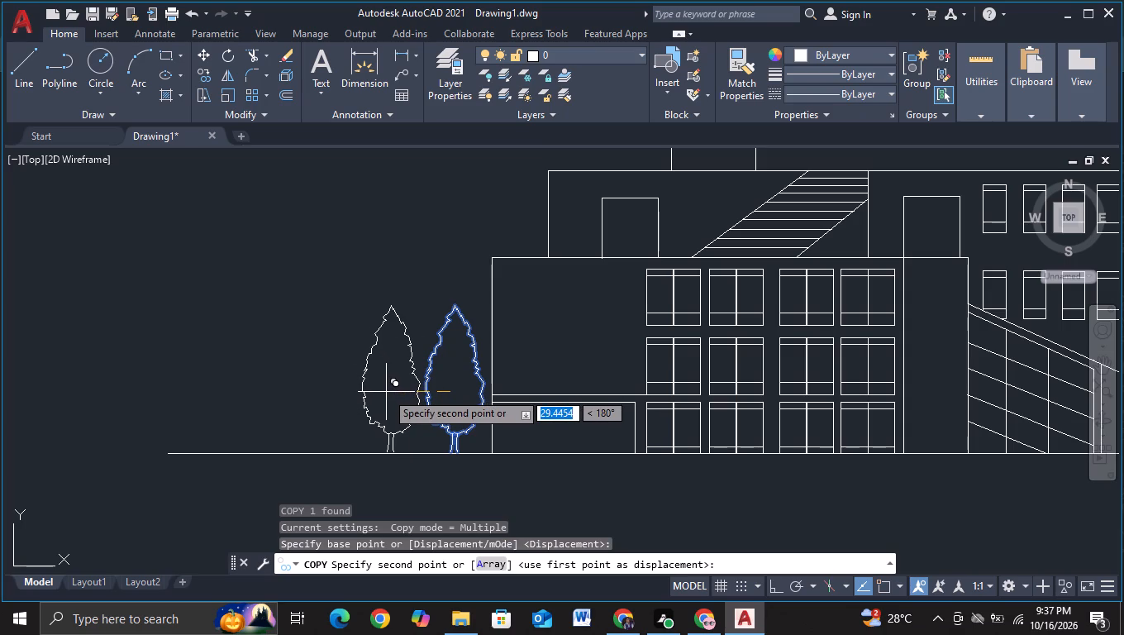
left_click(386, 392)
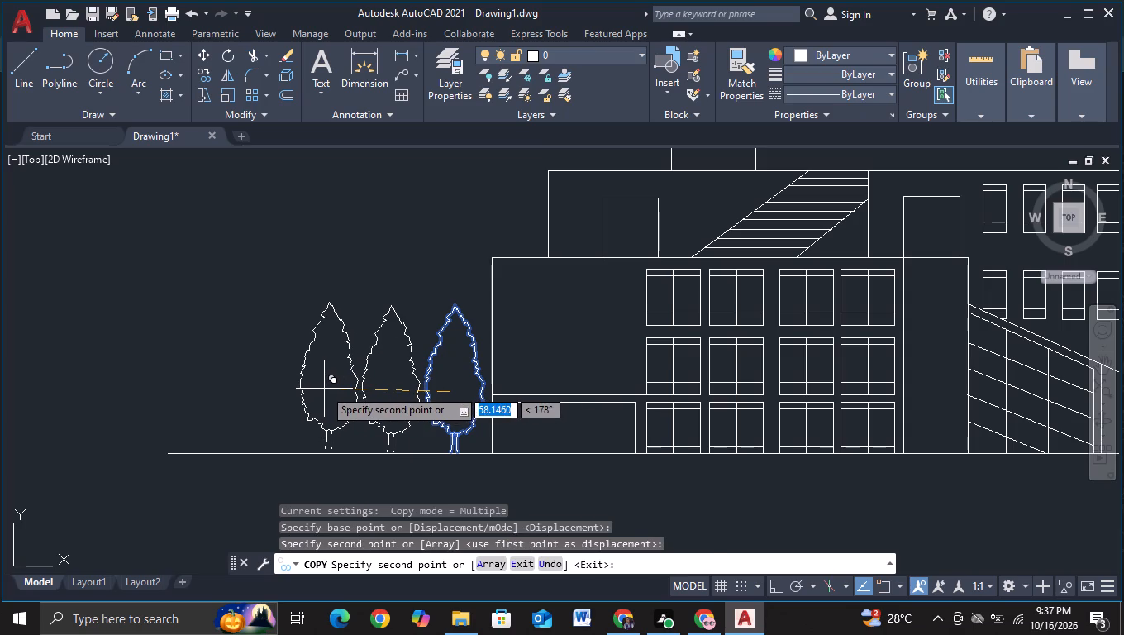
left_click(322, 394)
Place another copy of the tree under the truss bridge, at the foot of the sloping ramp, and end the copying.
scroll(423, 426, "down", 1)
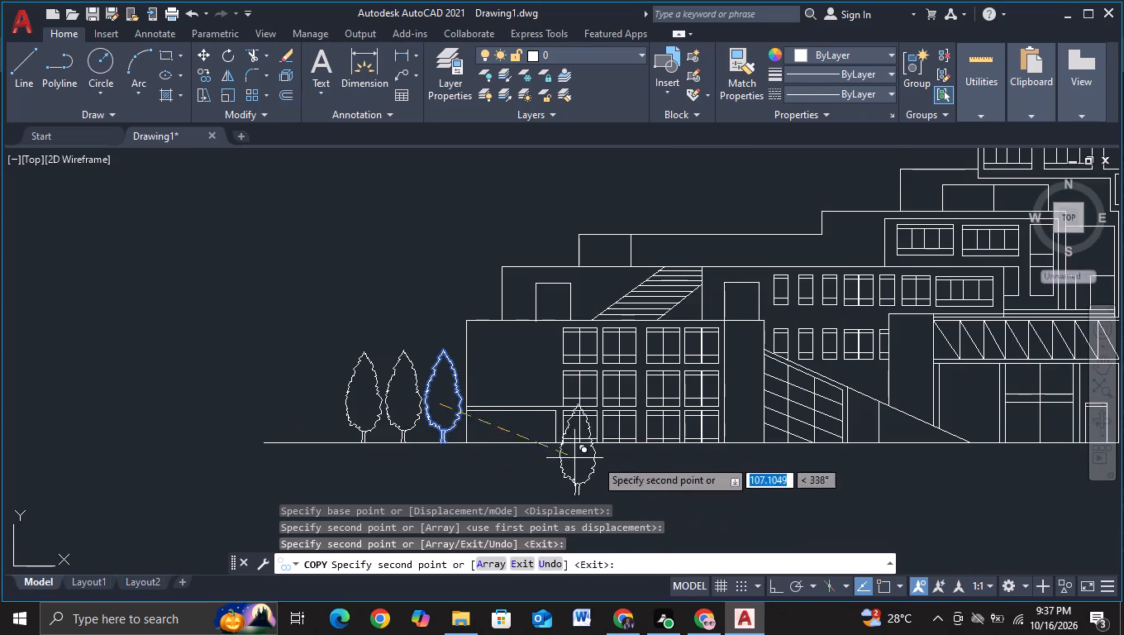
middle_click_drag(644, 458, 0, 422)
scroll(150, 406, "down", 1)
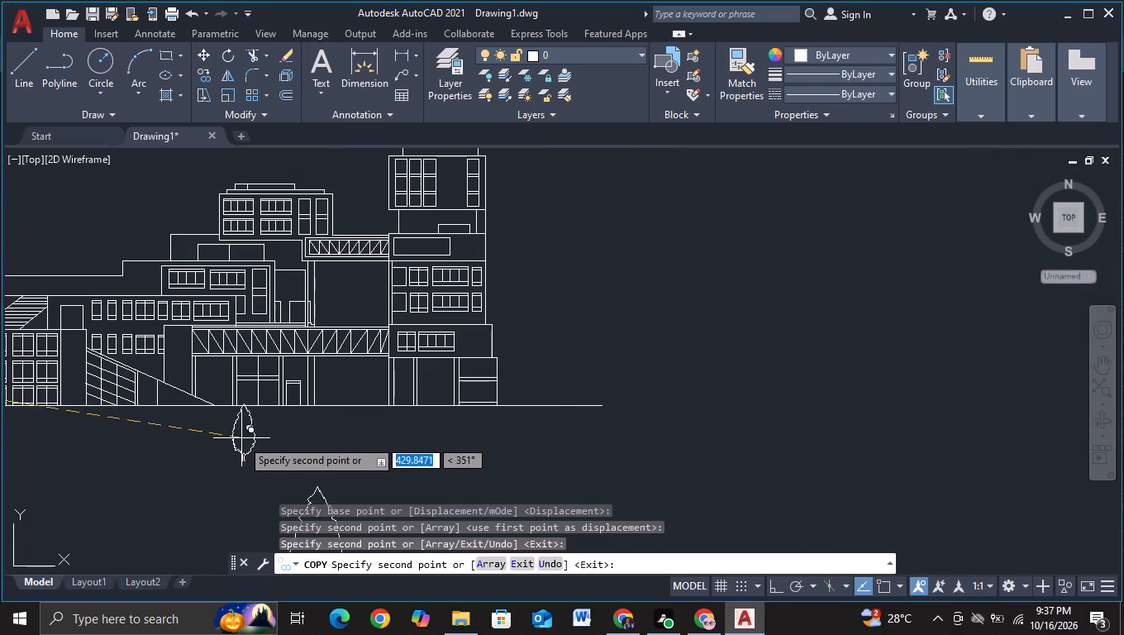
scroll(202, 442, "up", 1)
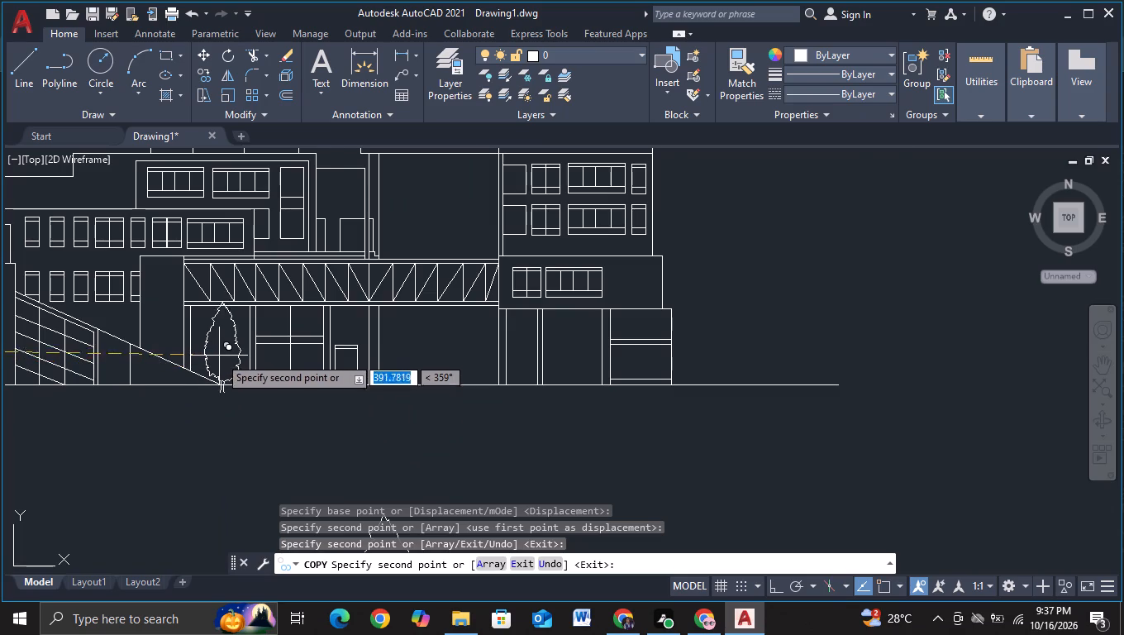
scroll(219, 357, "up", 1)
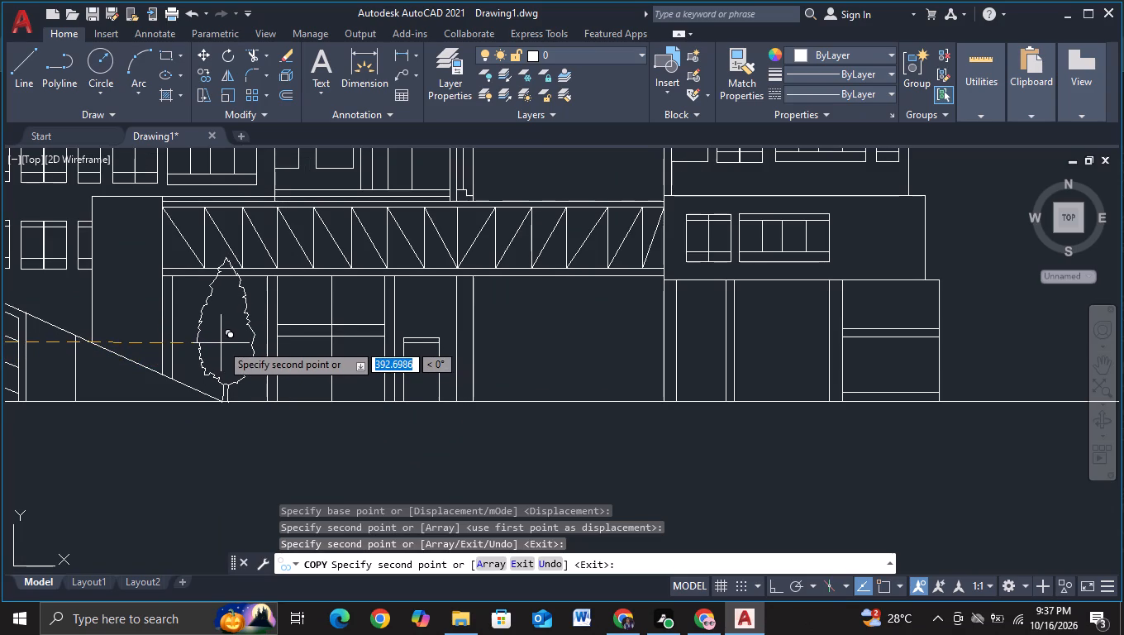
left_click(221, 343)
key("Escape")
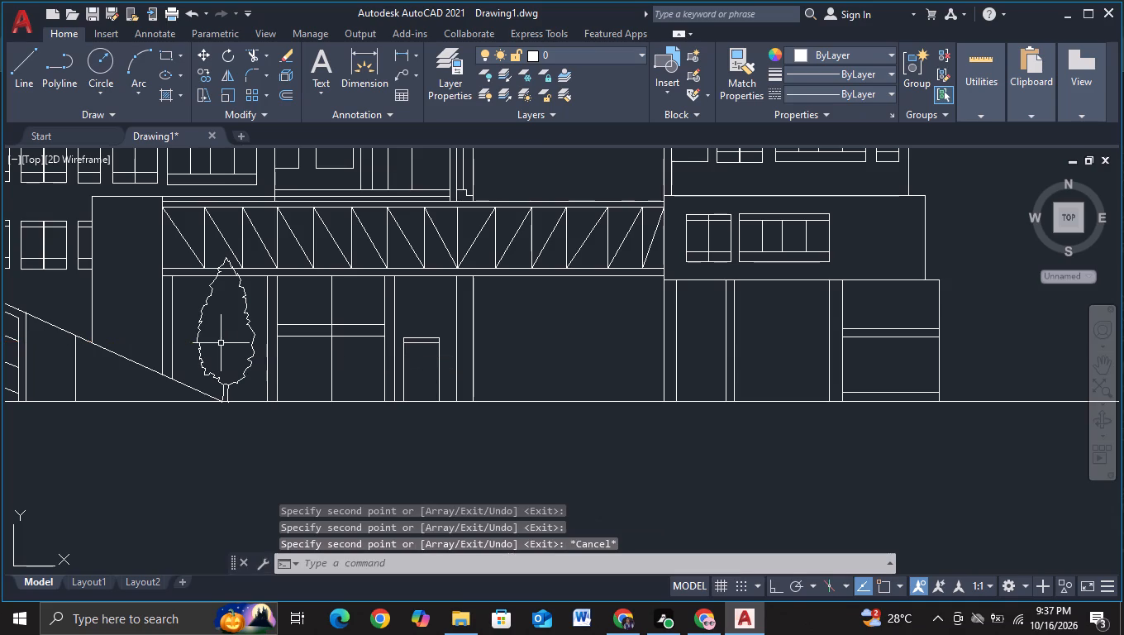
Scale the tree under the truss bridge down by a factor of about 0.81, from a base point inside its foliage.
left_click(183, 255)
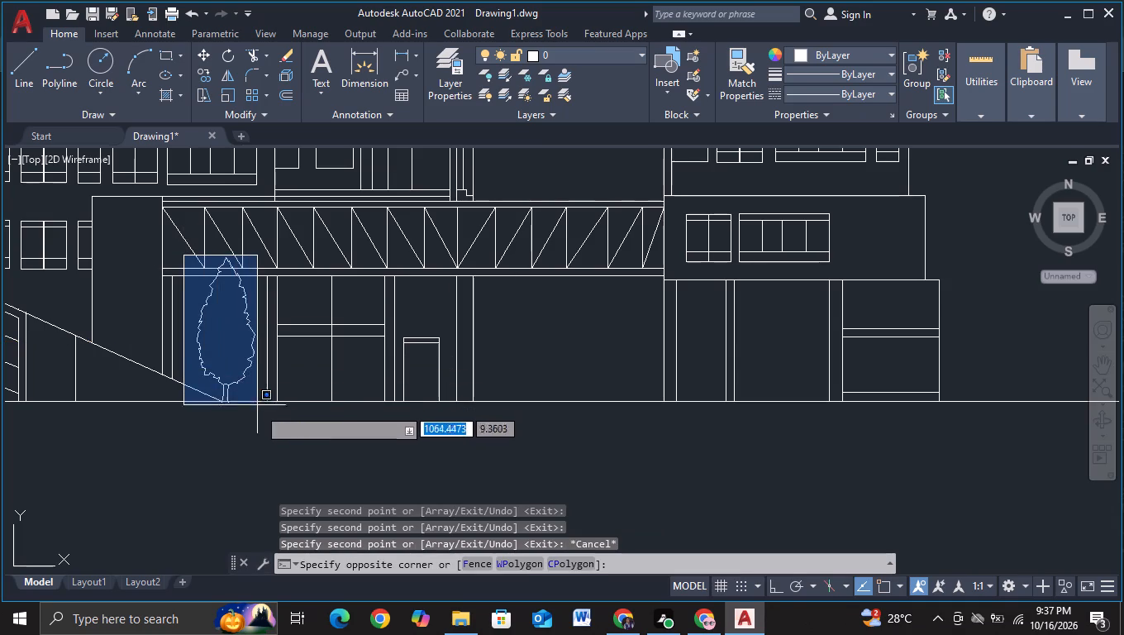
left_click(259, 412)
key("s")
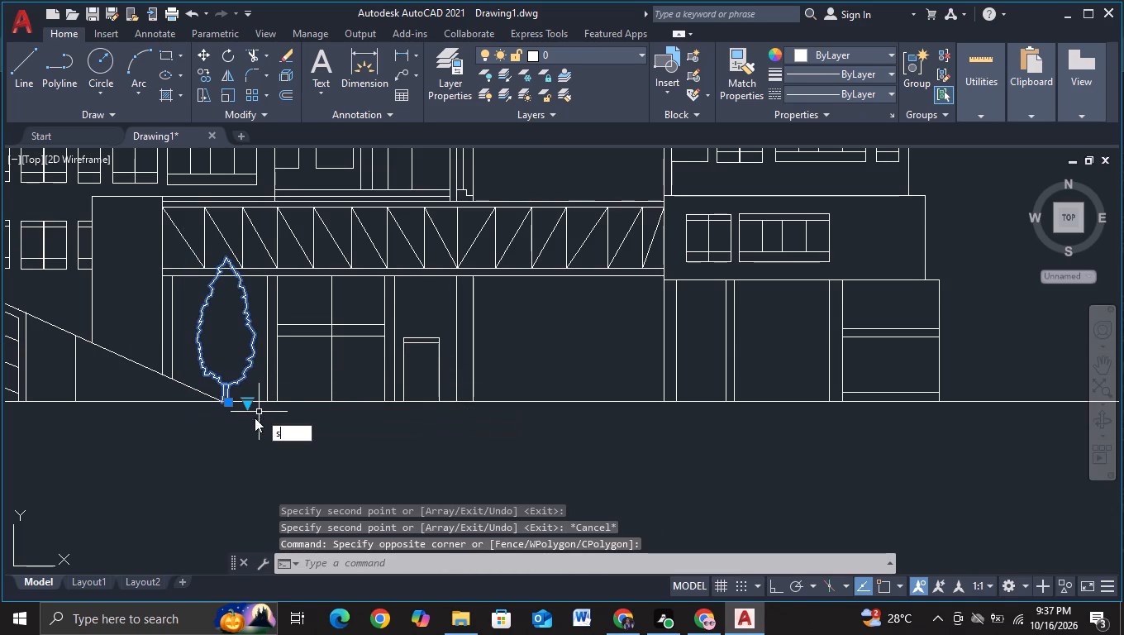
left_click(303, 461)
left_click(239, 357)
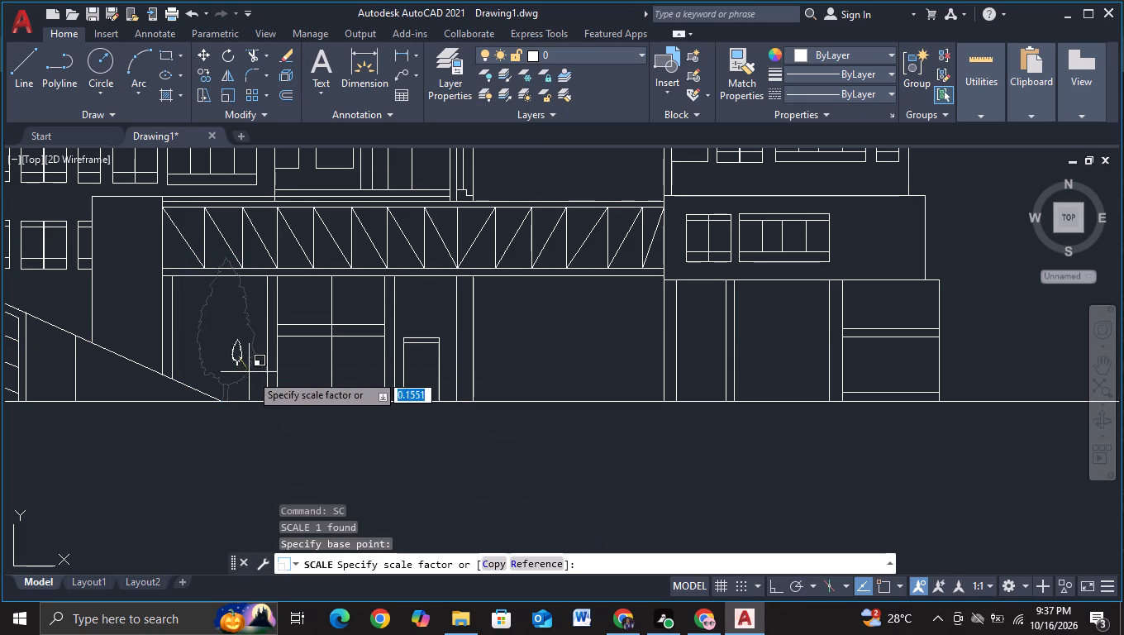
left_click(289, 424)
Move the reduced tree under the truss bridge down so its trunk stands on the ground line.
scroll(194, 289, "up", 1)
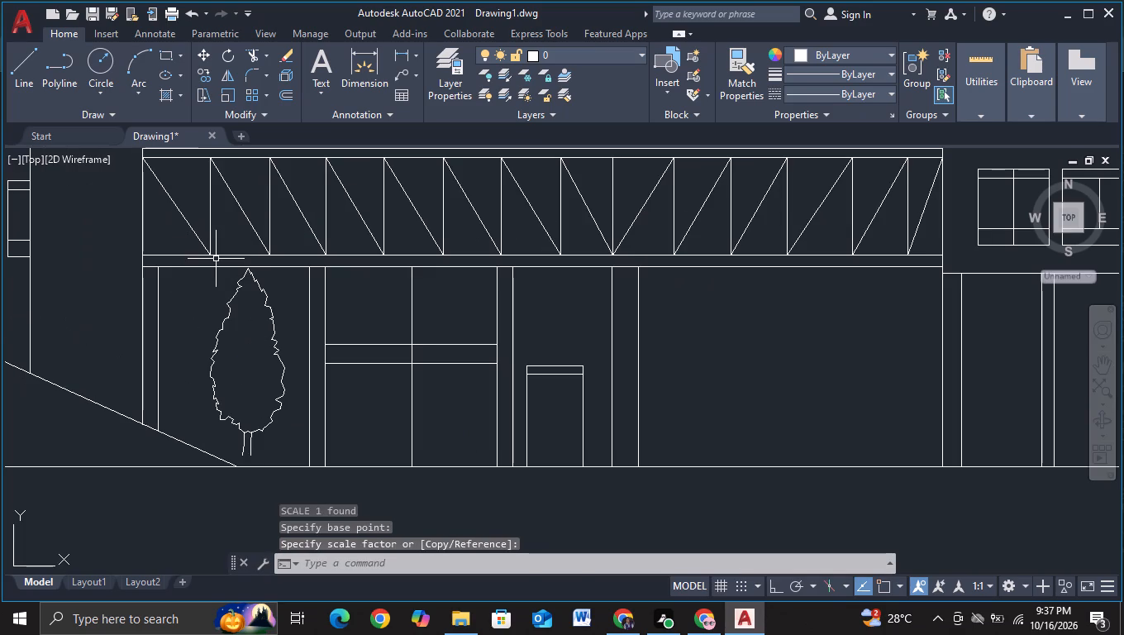
left_click(216, 258)
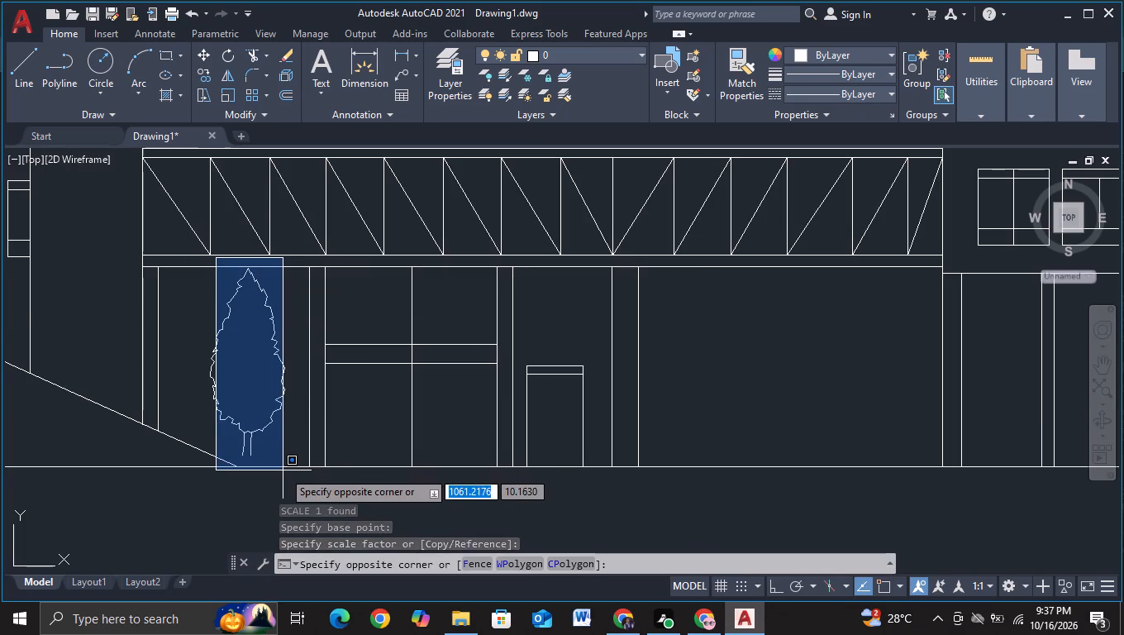
key("Escape")
left_click_drag(193, 275, 193, 289)
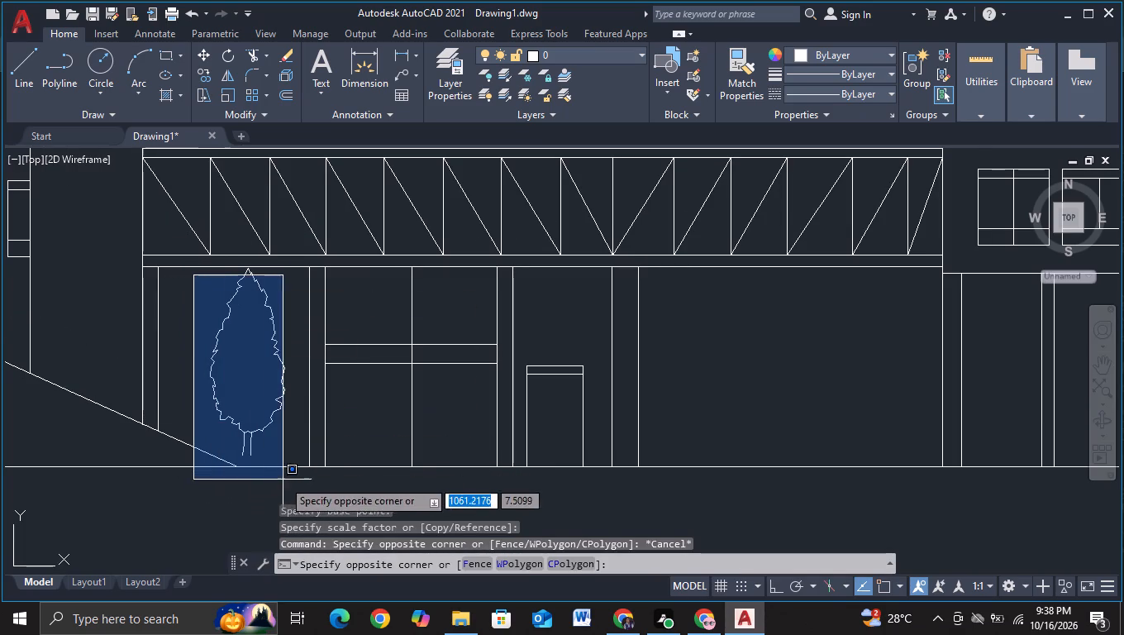
left_click(287, 477)
left_click(259, 427)
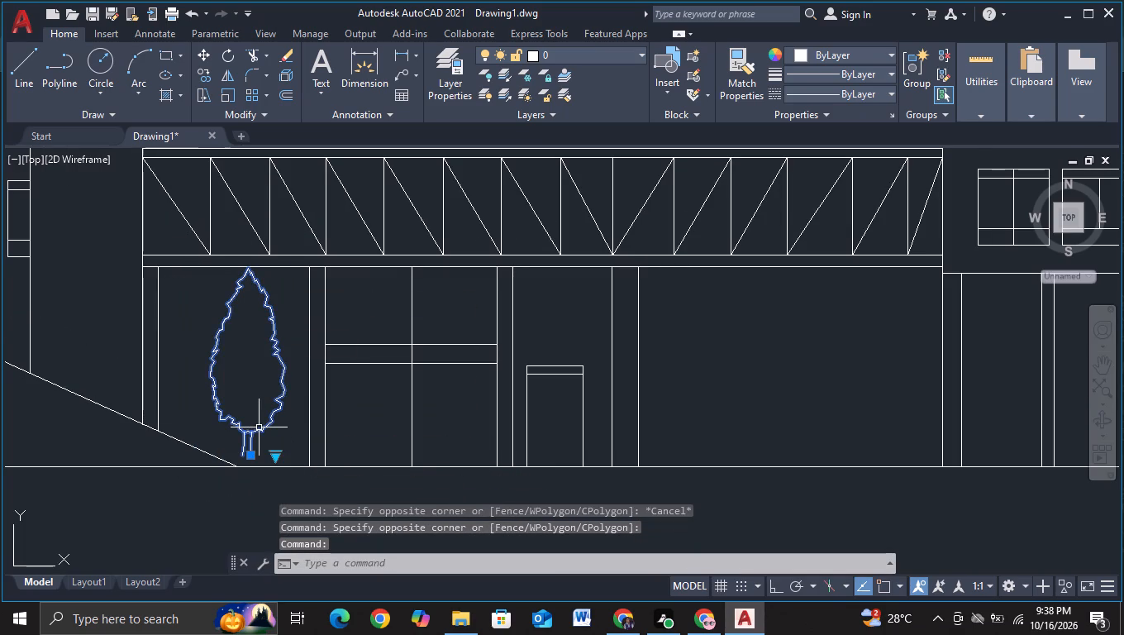
key("m")
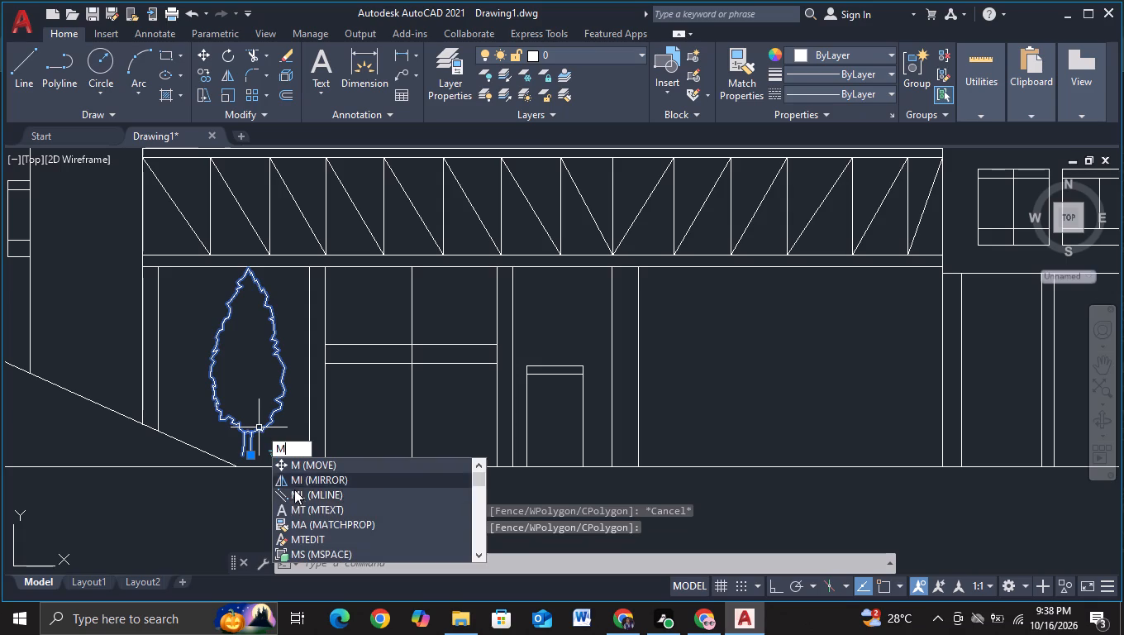
left_click(296, 467)
left_click(244, 397)
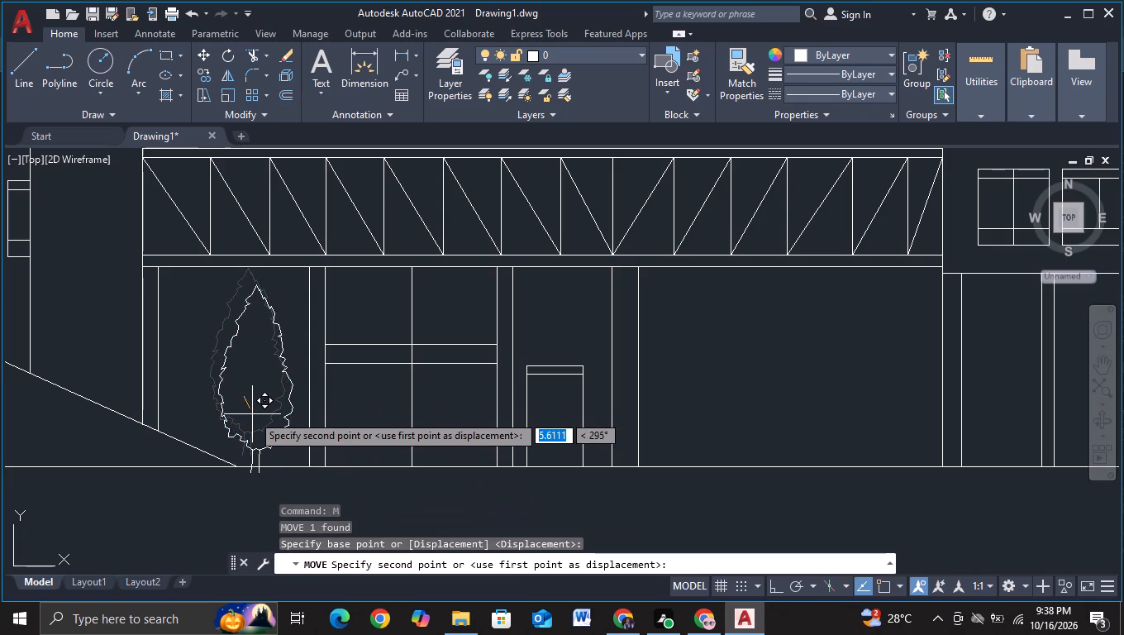
left_click(249, 408)
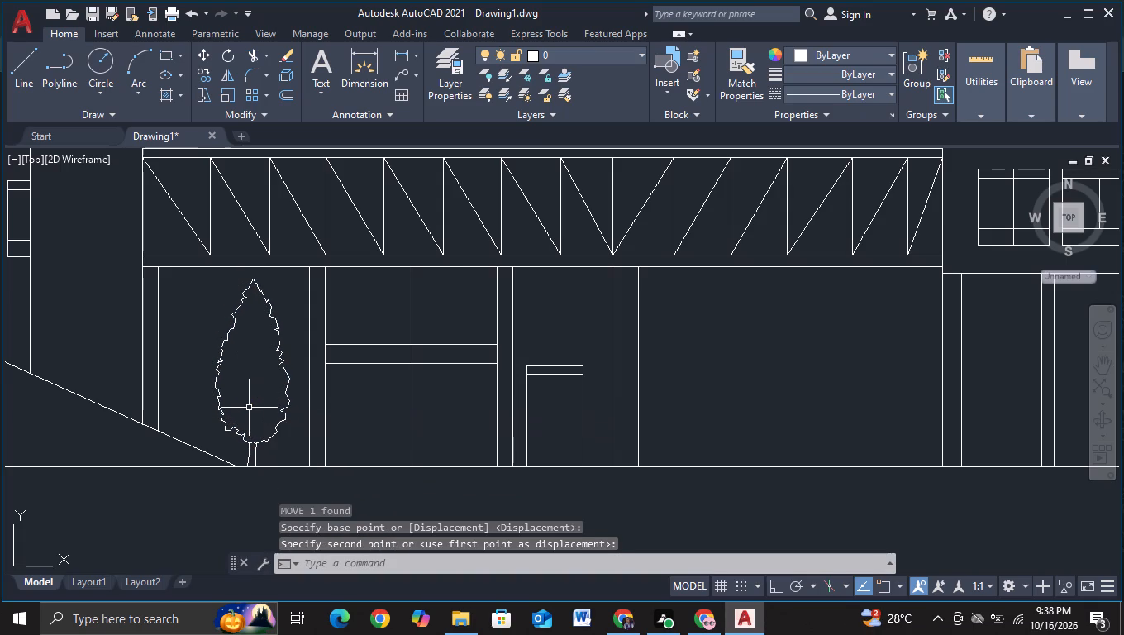
Move the leftmost of the three trees horizontally, with Ortho on, to just beyond the building's right end, about 800 units away.
scroll(249, 408, "down", 1)
scroll(358, 464, "down", 1)
middle_click_drag(358, 464, 239, 451)
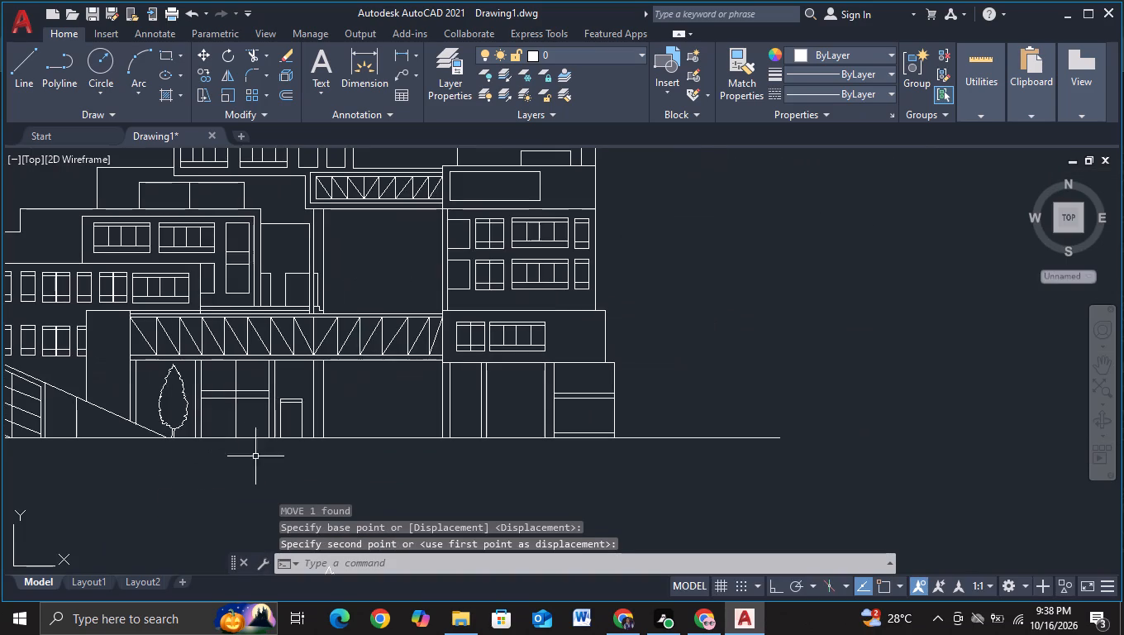
middle_click_drag(291, 463, 642, 461)
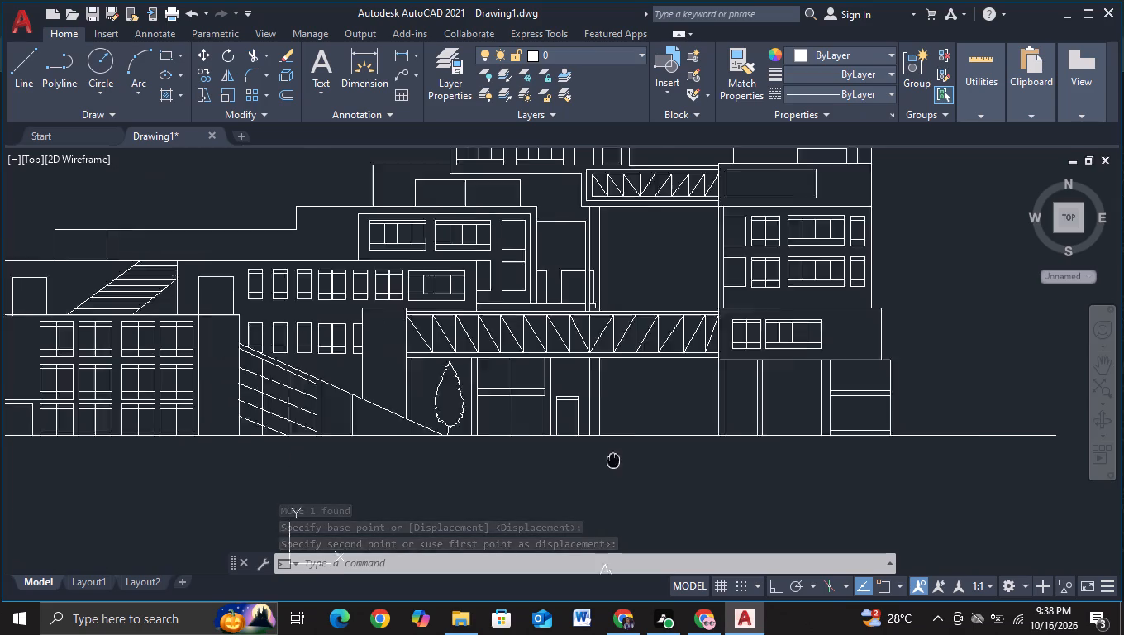
middle_click_drag(642, 461, 788, 464)
left_click(42, 327)
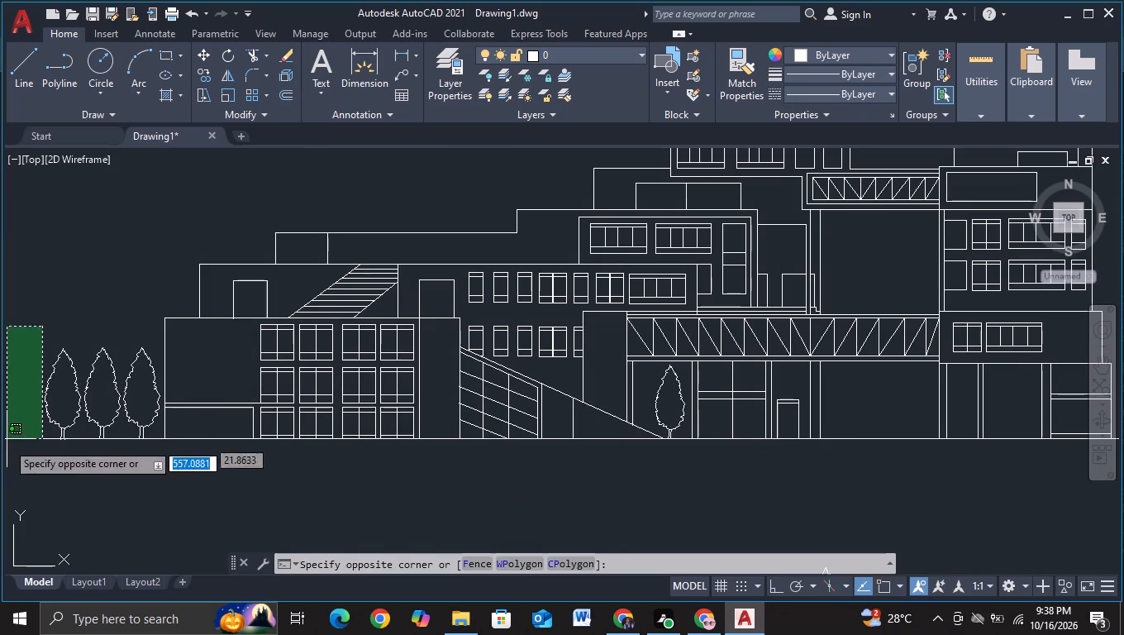
left_click(84, 461)
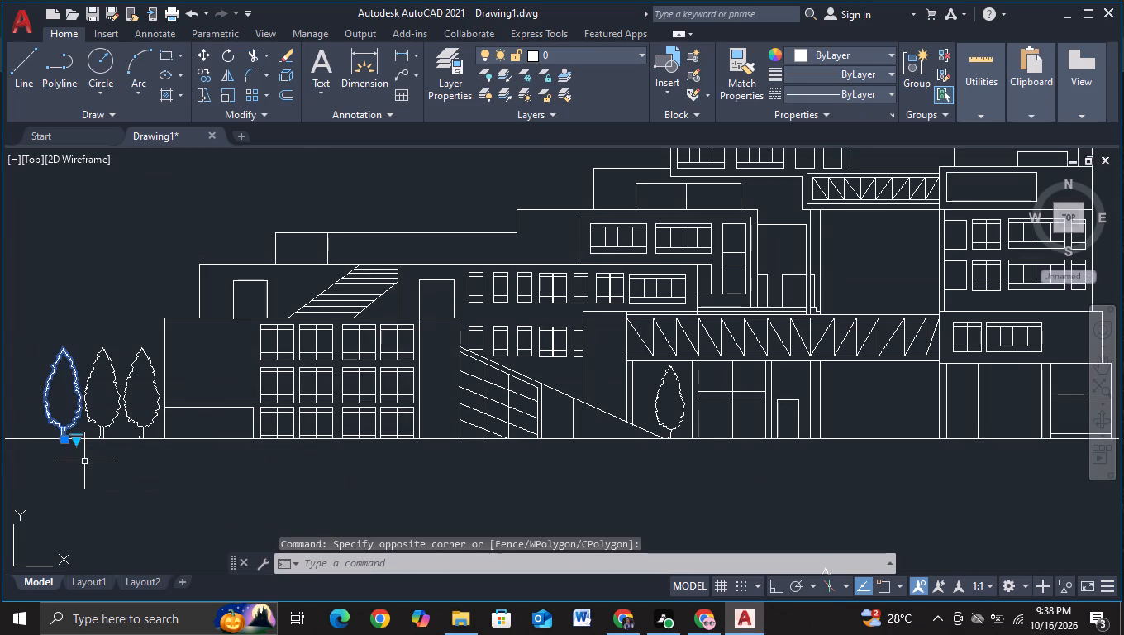
key("m")
left_click(142, 494)
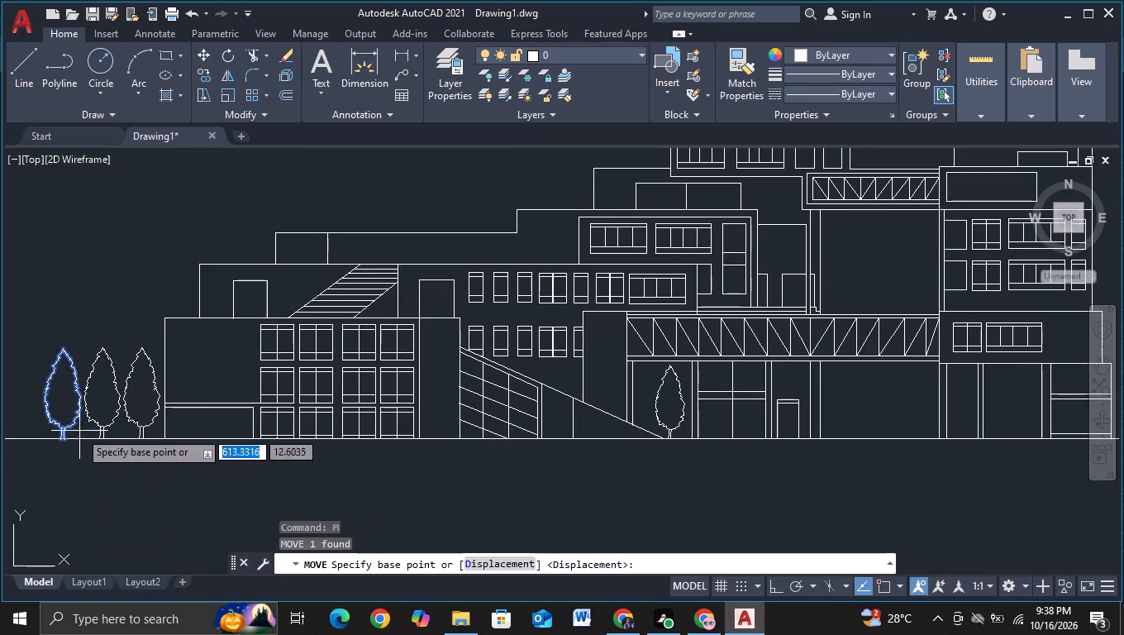
left_click(61, 409)
key("F8")
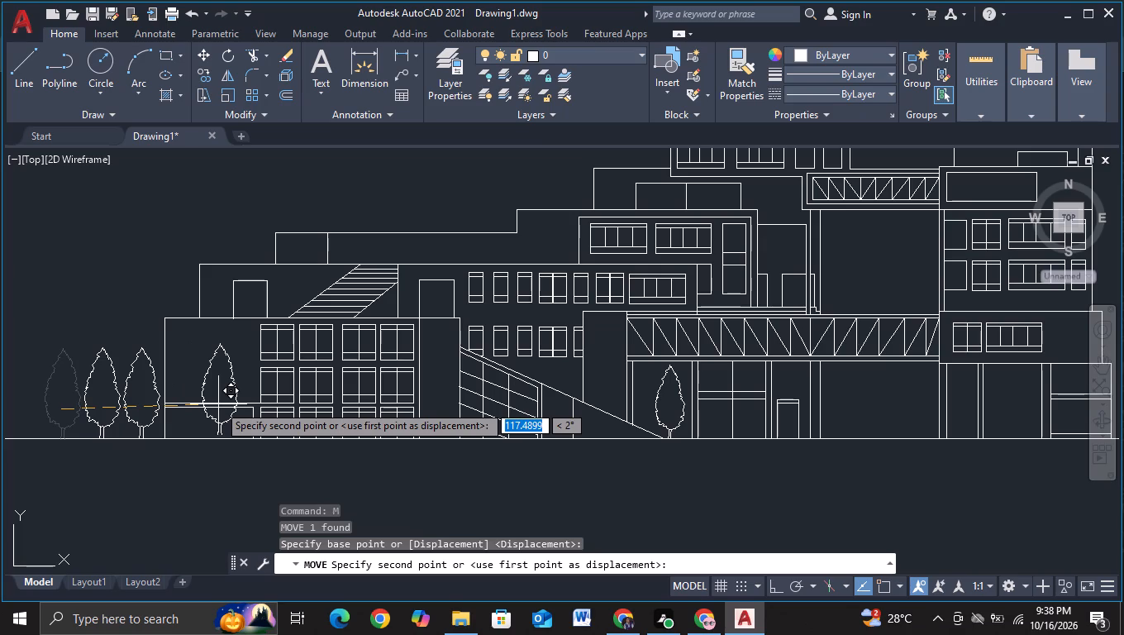
middle_click_drag(707, 406, 167, 440)
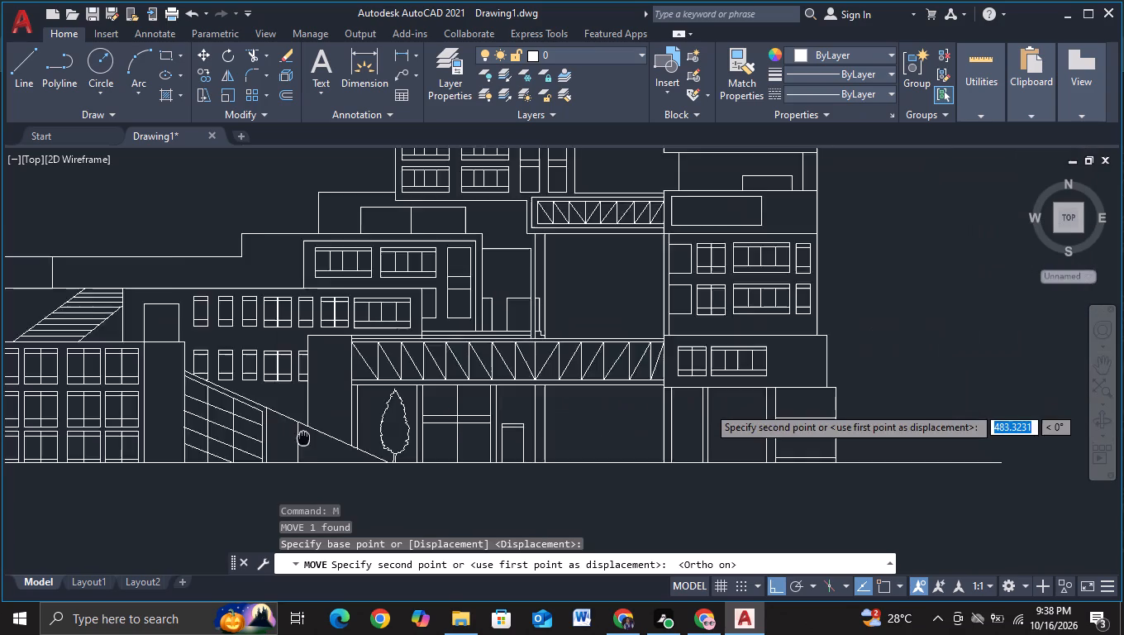
middle_click_drag(167, 440, 0, 441)
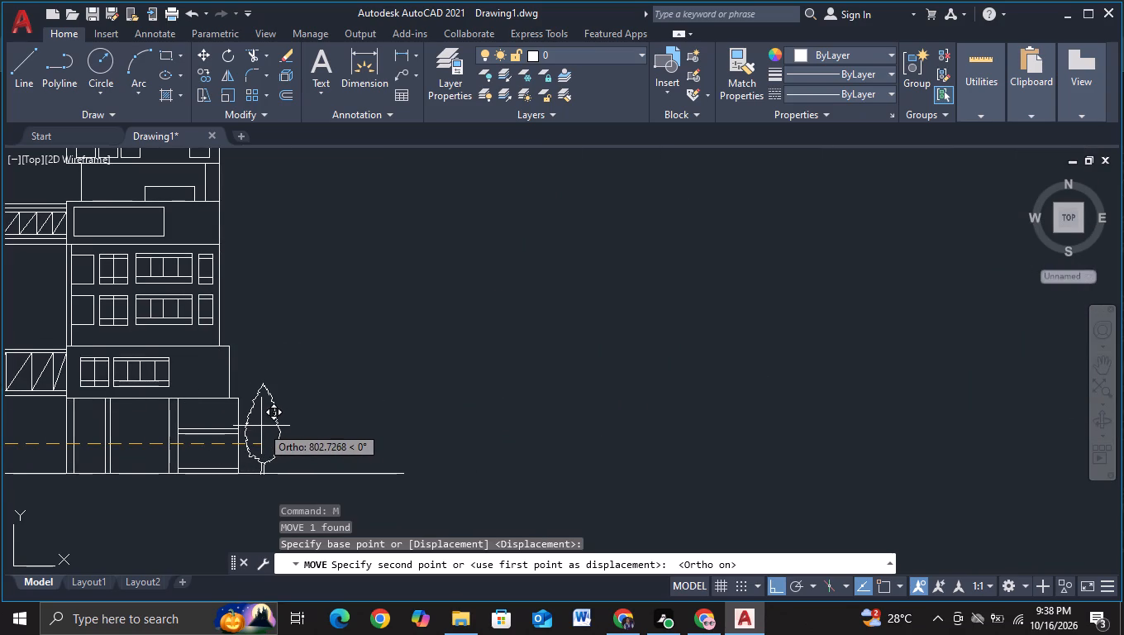
left_click(258, 425)
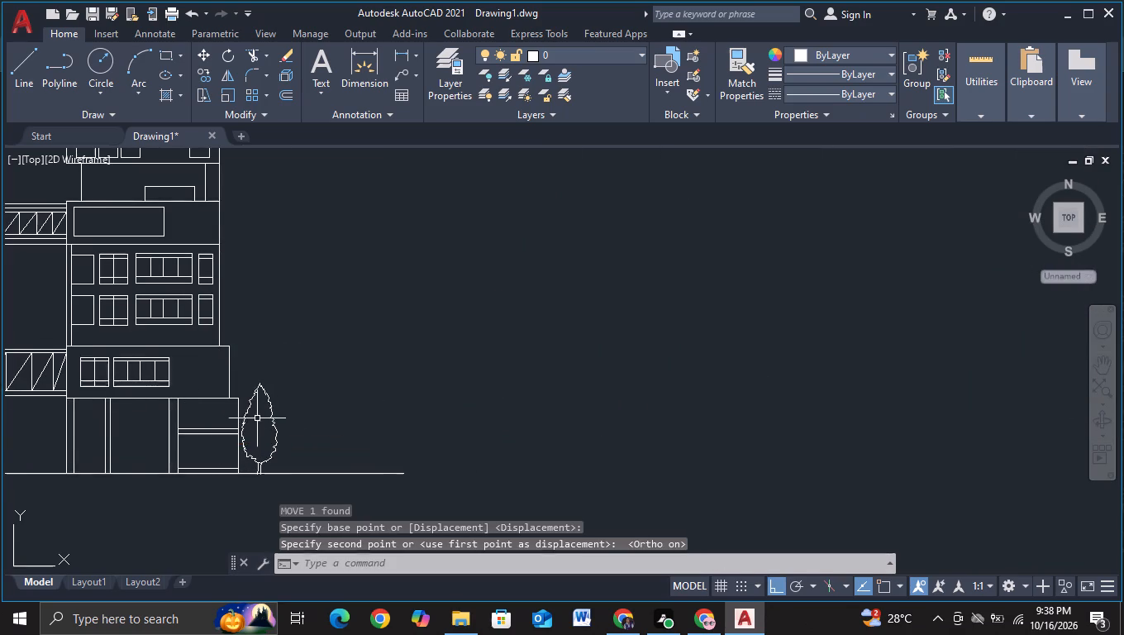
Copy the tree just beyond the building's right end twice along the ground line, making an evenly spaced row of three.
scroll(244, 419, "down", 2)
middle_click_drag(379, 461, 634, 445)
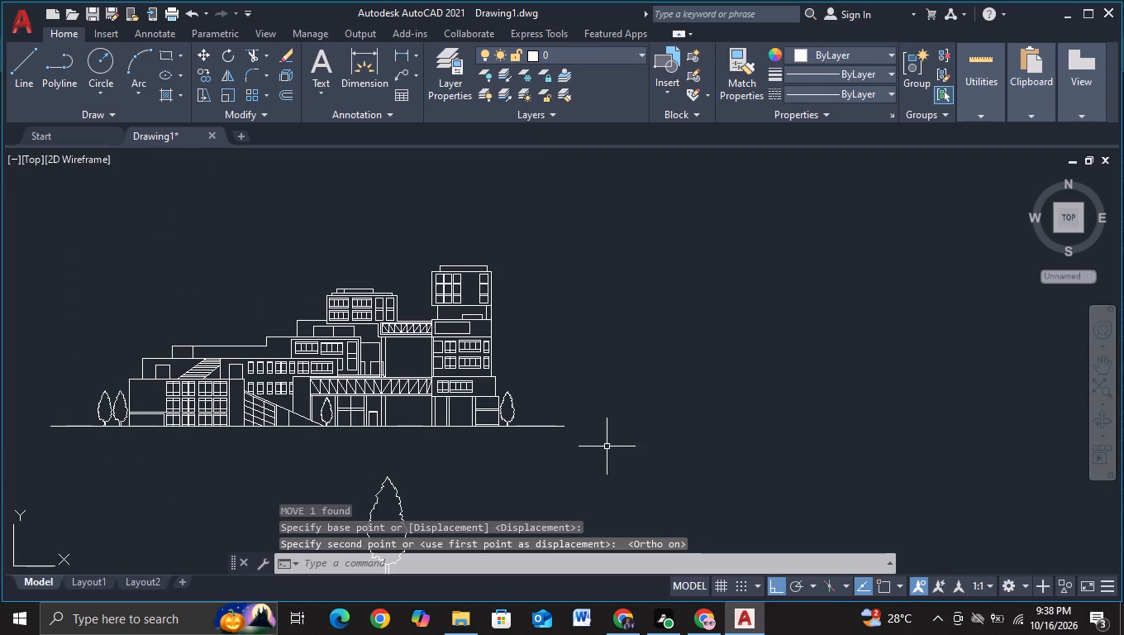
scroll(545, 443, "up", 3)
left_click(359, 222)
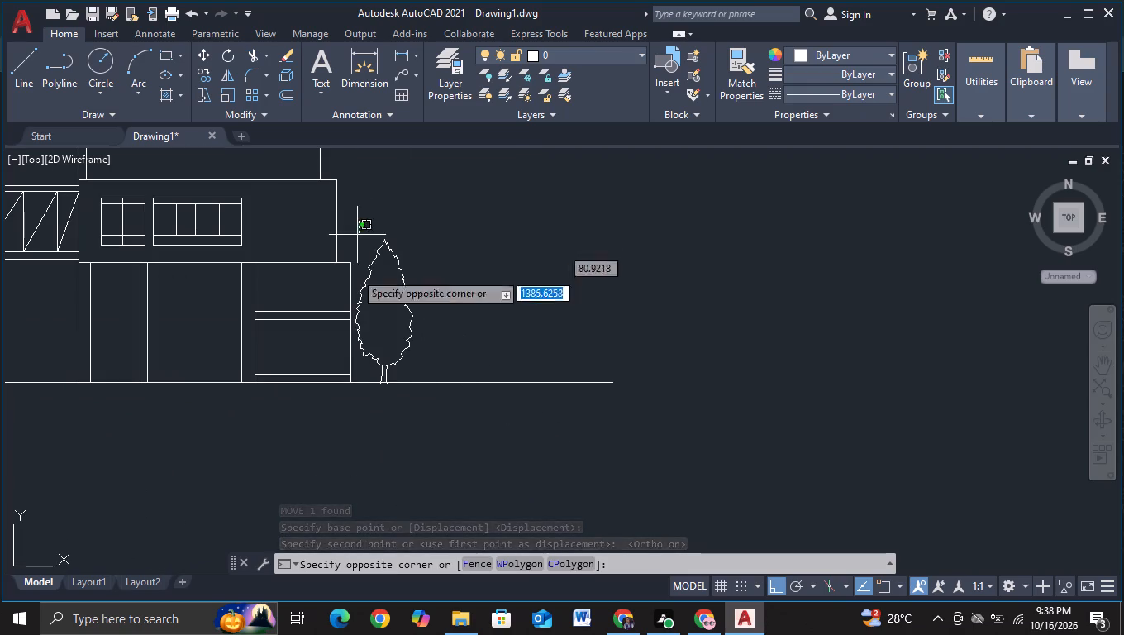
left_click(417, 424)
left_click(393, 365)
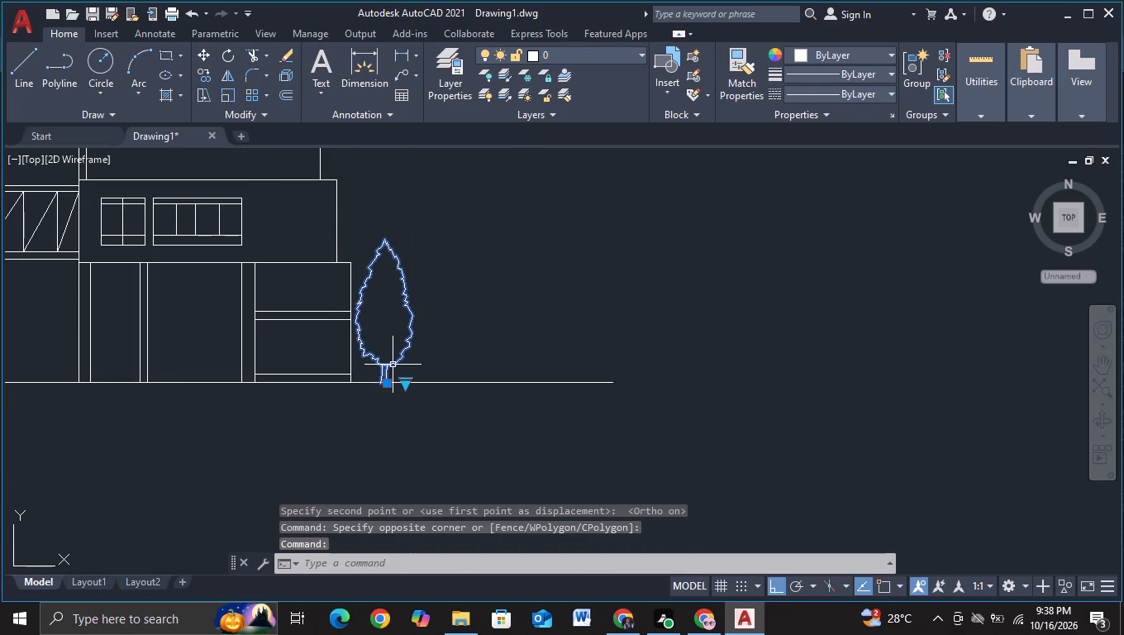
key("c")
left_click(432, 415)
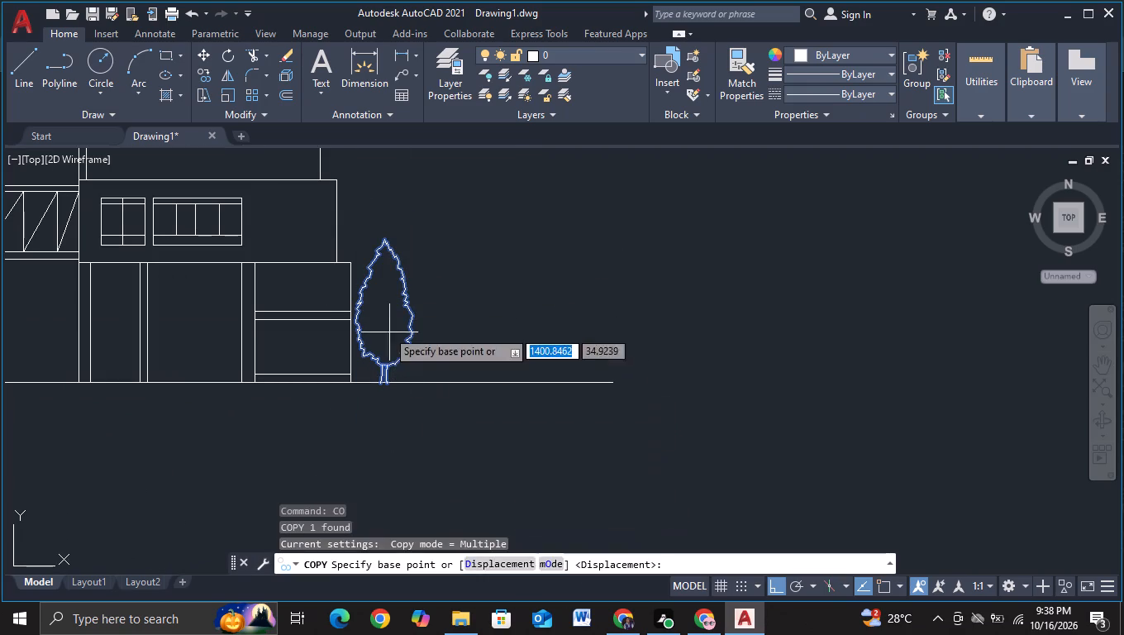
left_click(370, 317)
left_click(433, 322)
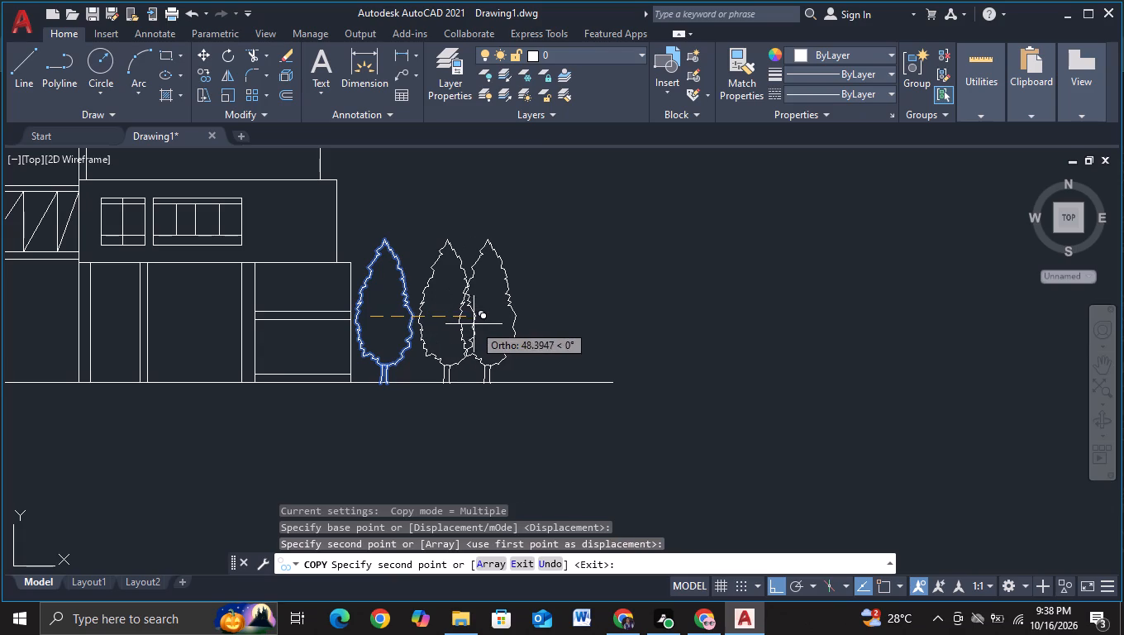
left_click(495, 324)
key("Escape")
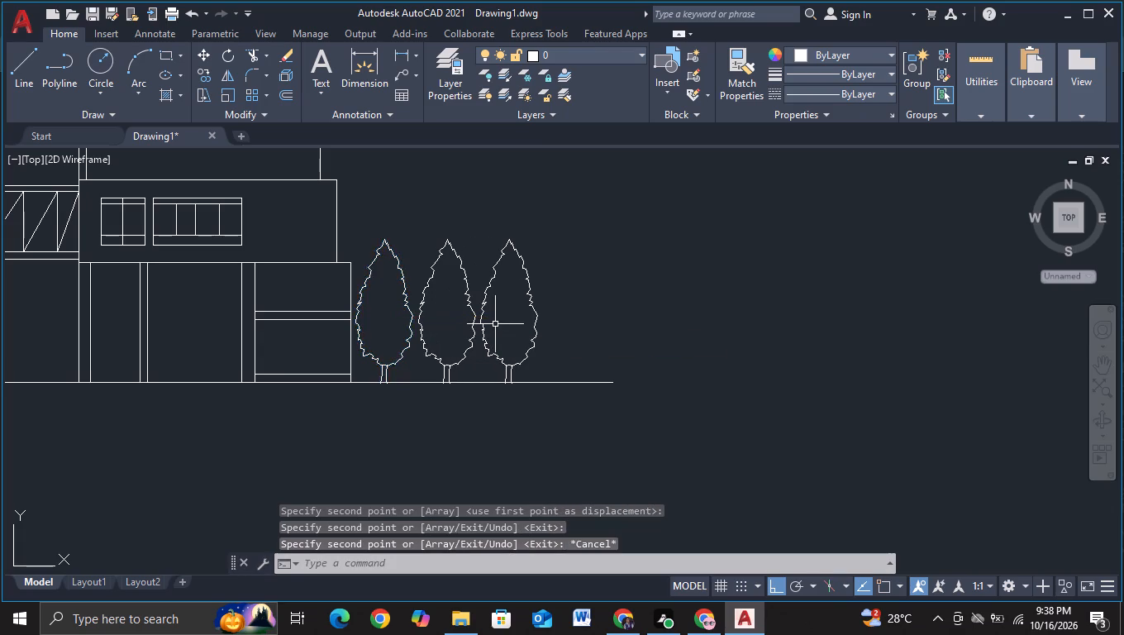
Move the tree nearest the building's left end horizontally about 14 units toward the building so it overlaps the end wall.
scroll(495, 324, "down", 3)
middle_click_drag(425, 420, 597, 424)
scroll(451, 407, "up", 1)
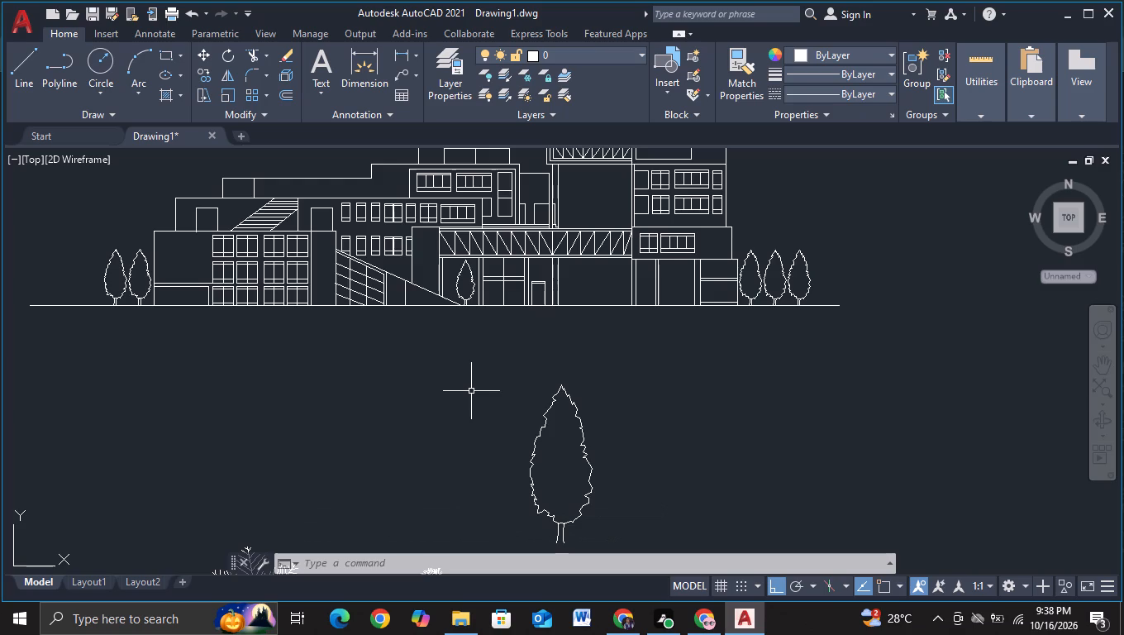
middle_click_drag(471, 391, 473, 375)
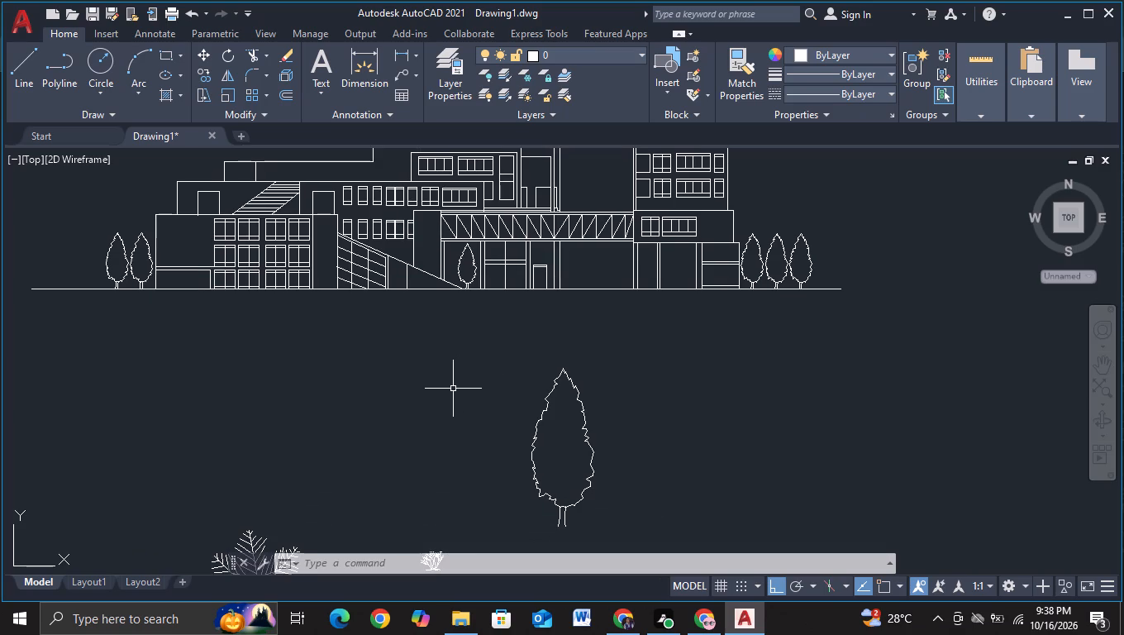
scroll(252, 380, "up", 1)
middle_click_drag(144, 370, 388, 521)
scroll(298, 442, "up", 1)
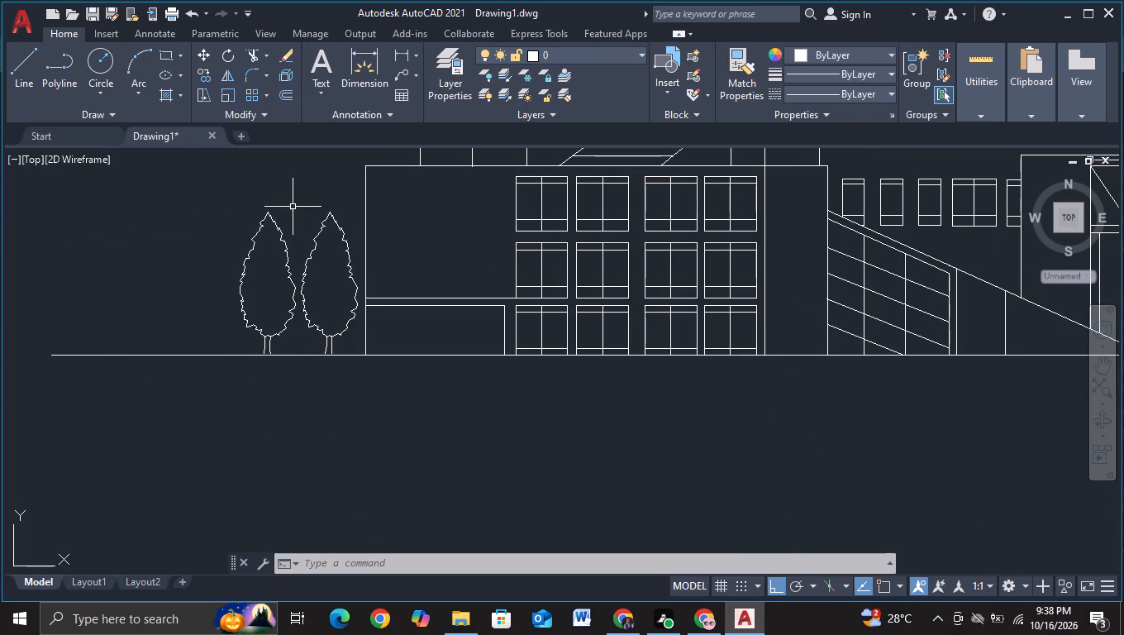
left_click(351, 318)
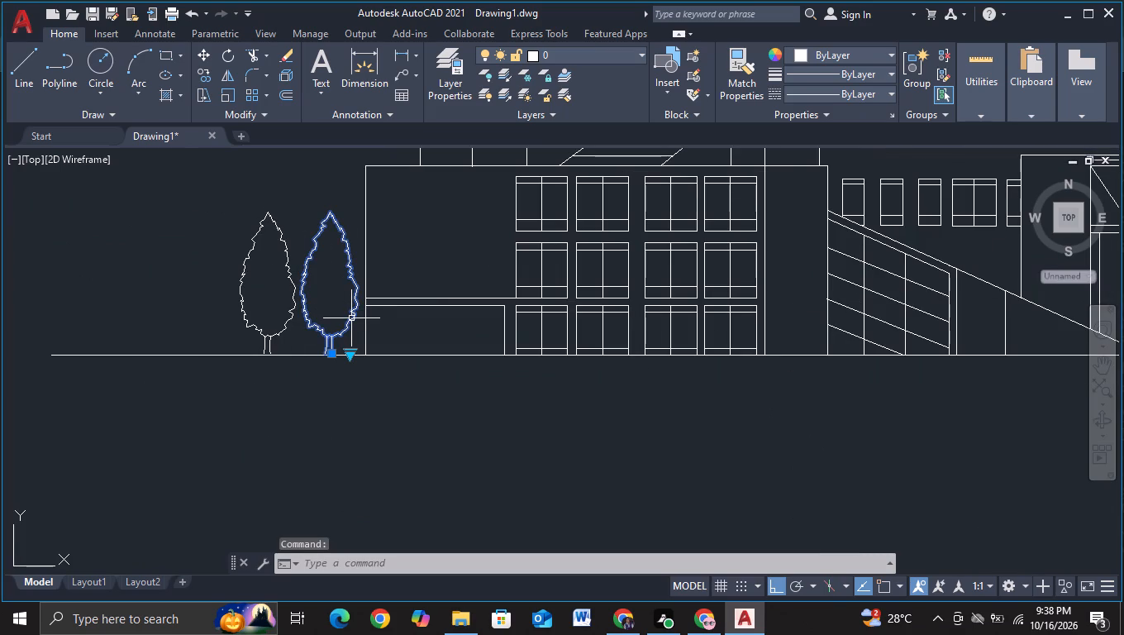
key("m")
left_click(405, 359)
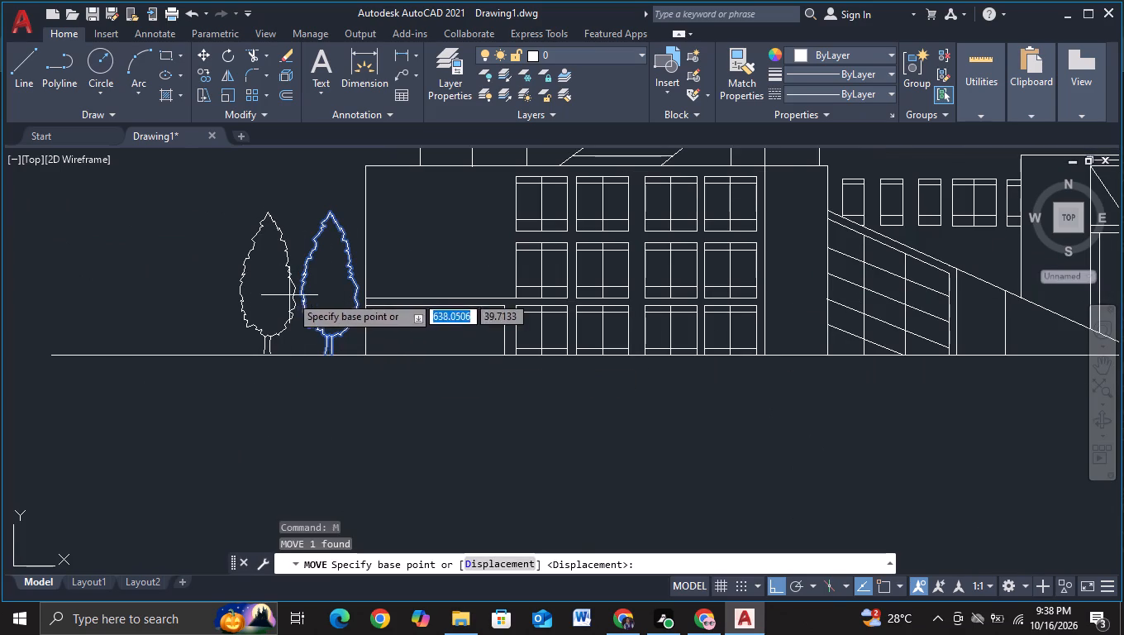
left_click(302, 296)
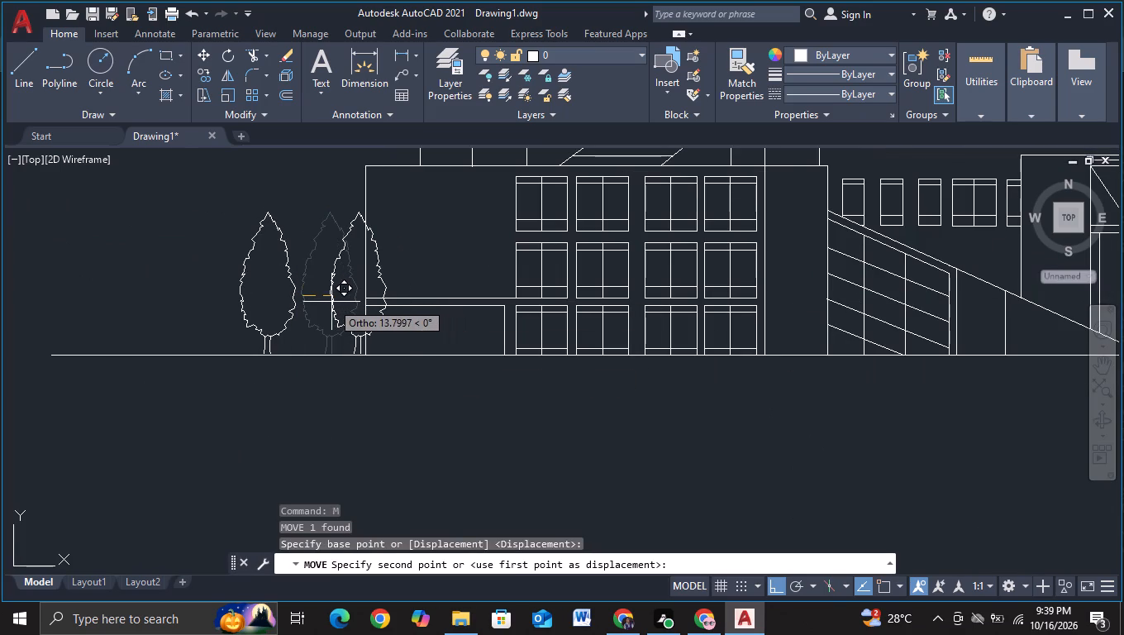
left_click(332, 303)
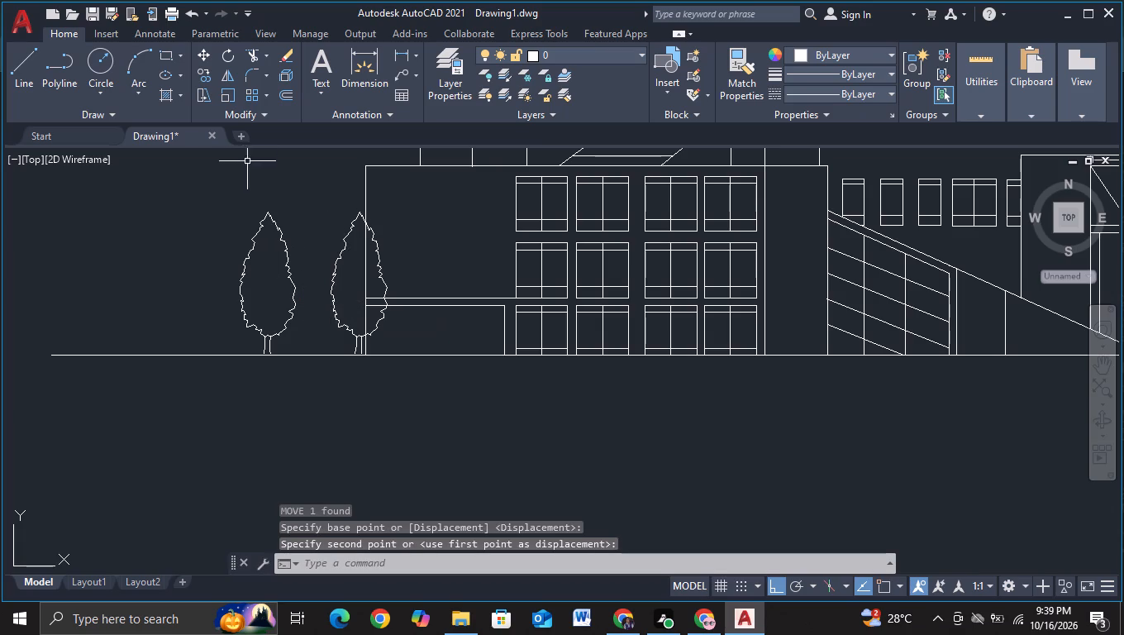
Trim the left end wall's edge and the two horizontal band lines where they cross the overlapping tree's foliage.
left_click(250, 57)
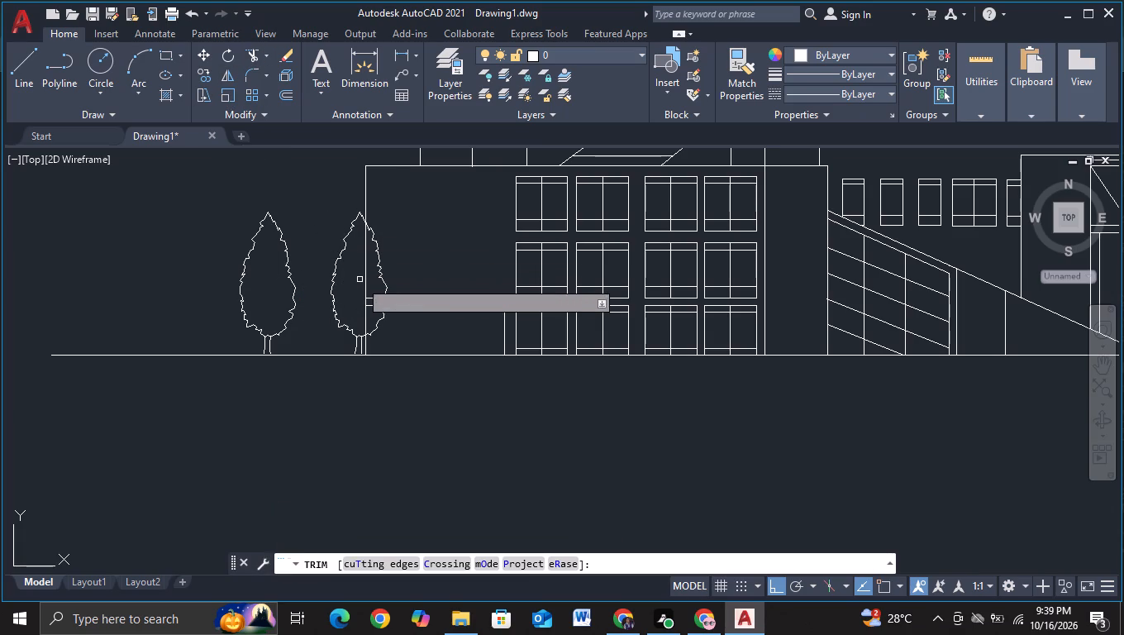
left_click(366, 283)
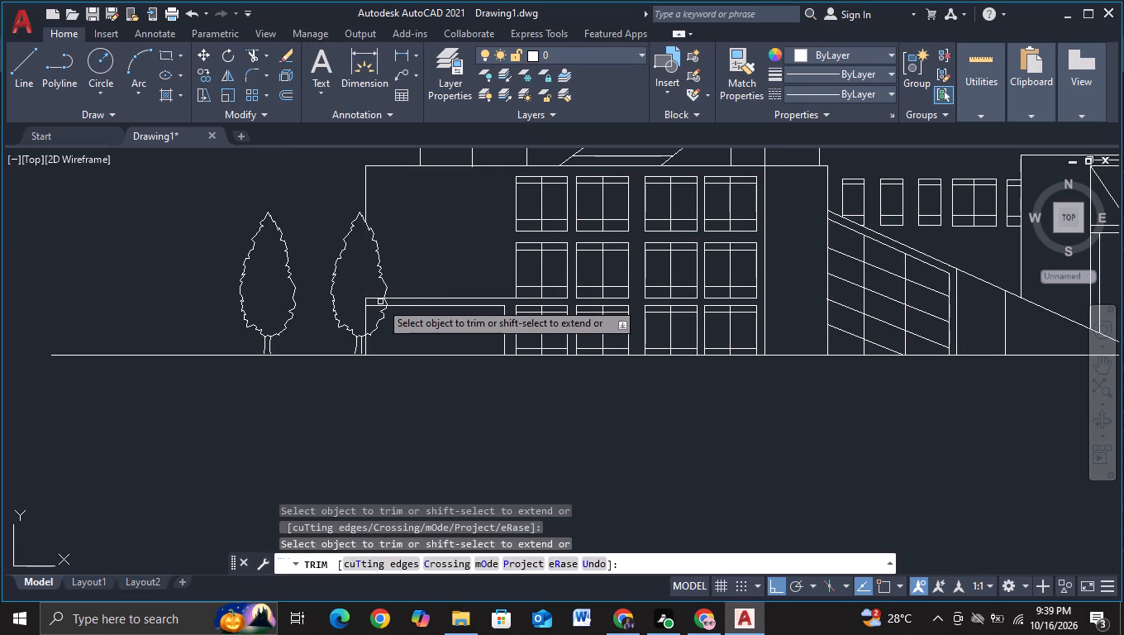
left_click_drag(374, 291, 356, 317)
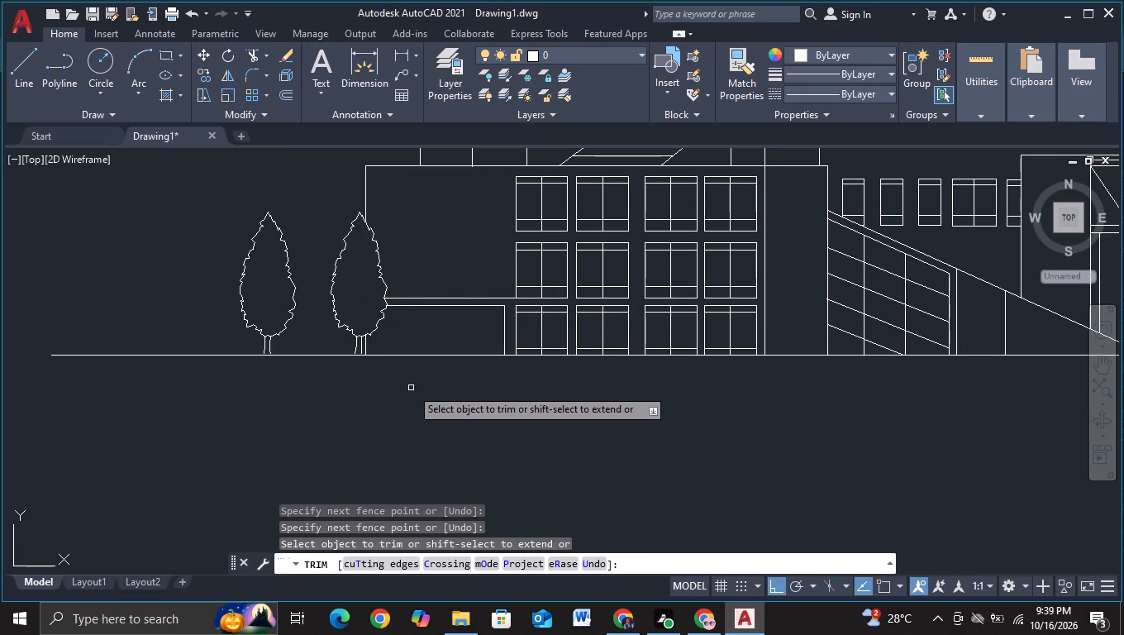
scroll(411, 388, "down", 1)
middle_click_drag(528, 429, 484, 426)
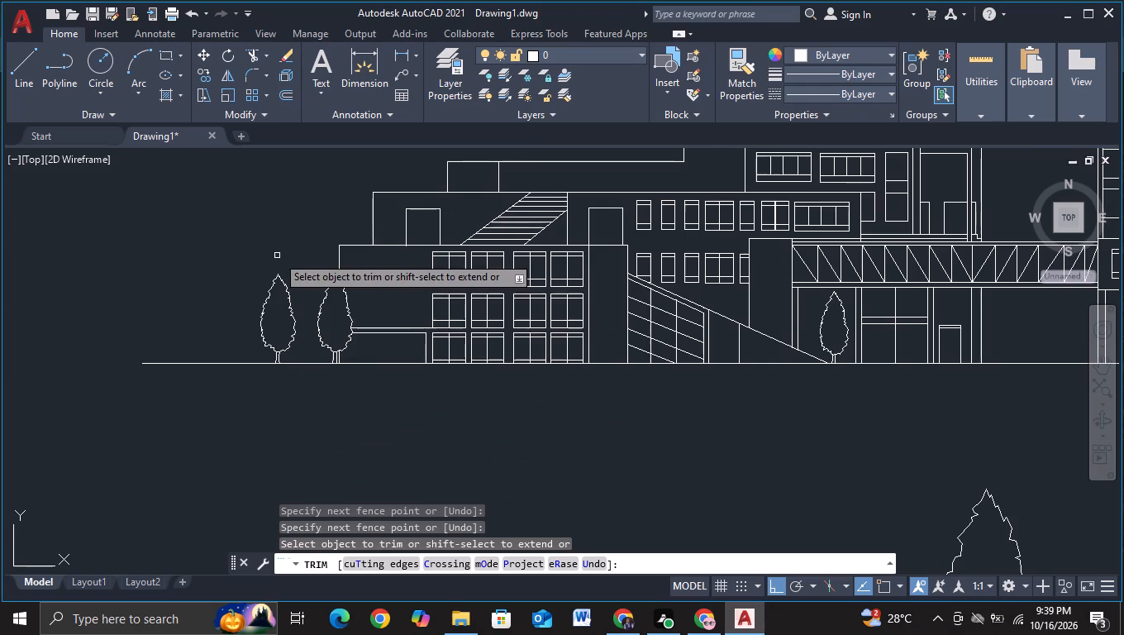
left_click_drag(305, 270, 222, 323)
key("Escape")
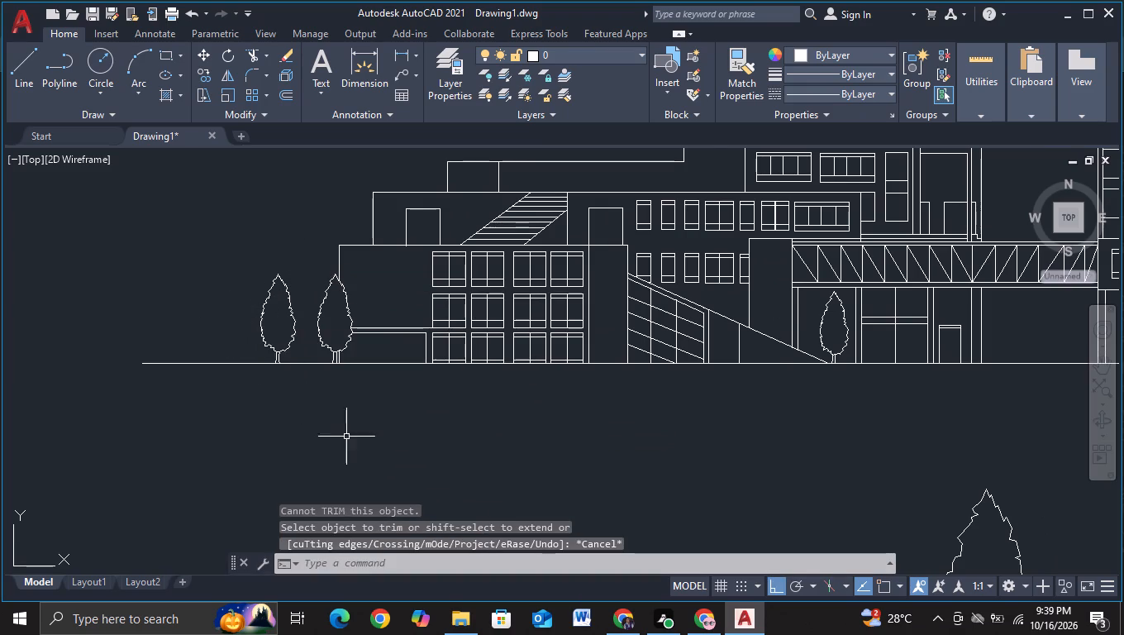
Move the nearest tree at the building's right end horizontally about 10 units toward the building so it overlaps the wall edge.
middle_click_drag(464, 428, 183, 427)
middle_click_drag(488, 432, 97, 411)
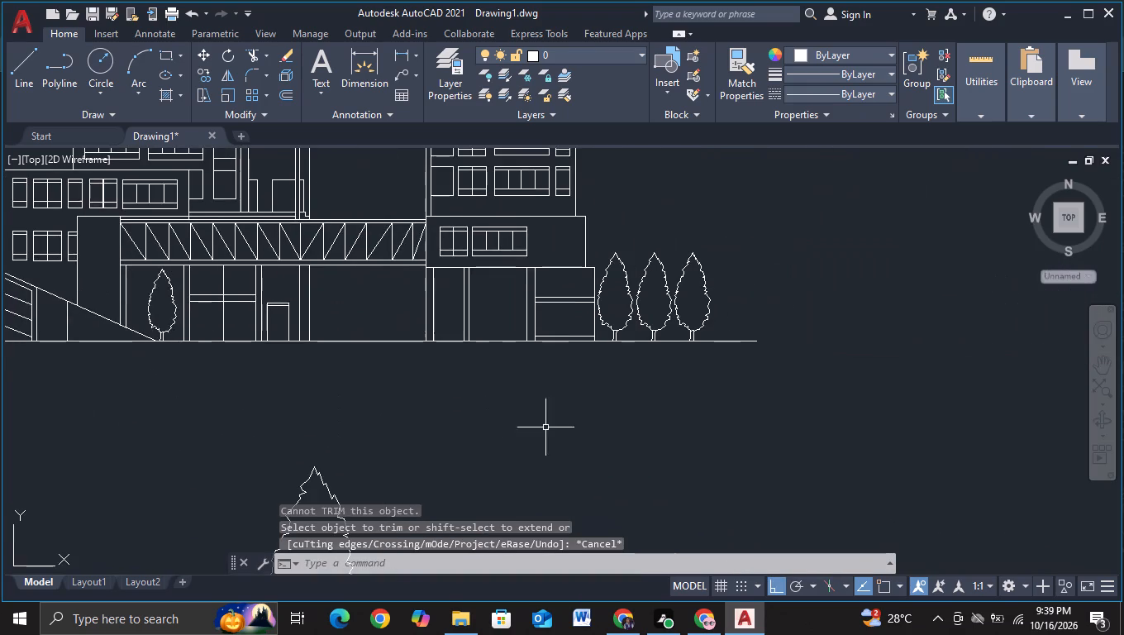
middle_click_drag(547, 427, 403, 446)
key("Escape")
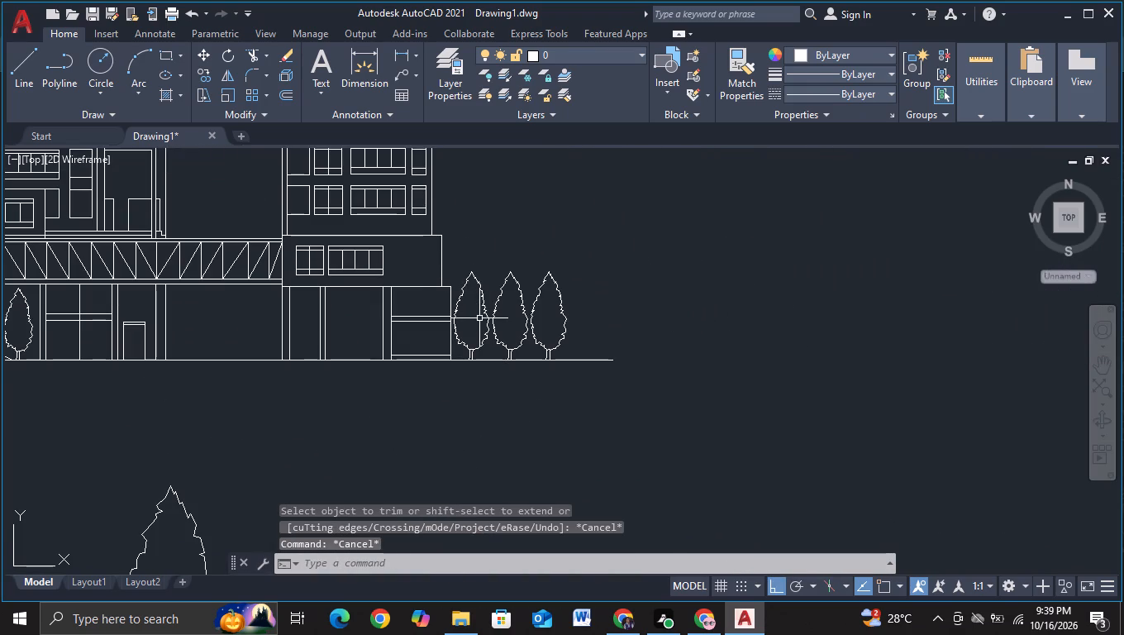
left_click(487, 318)
key("m")
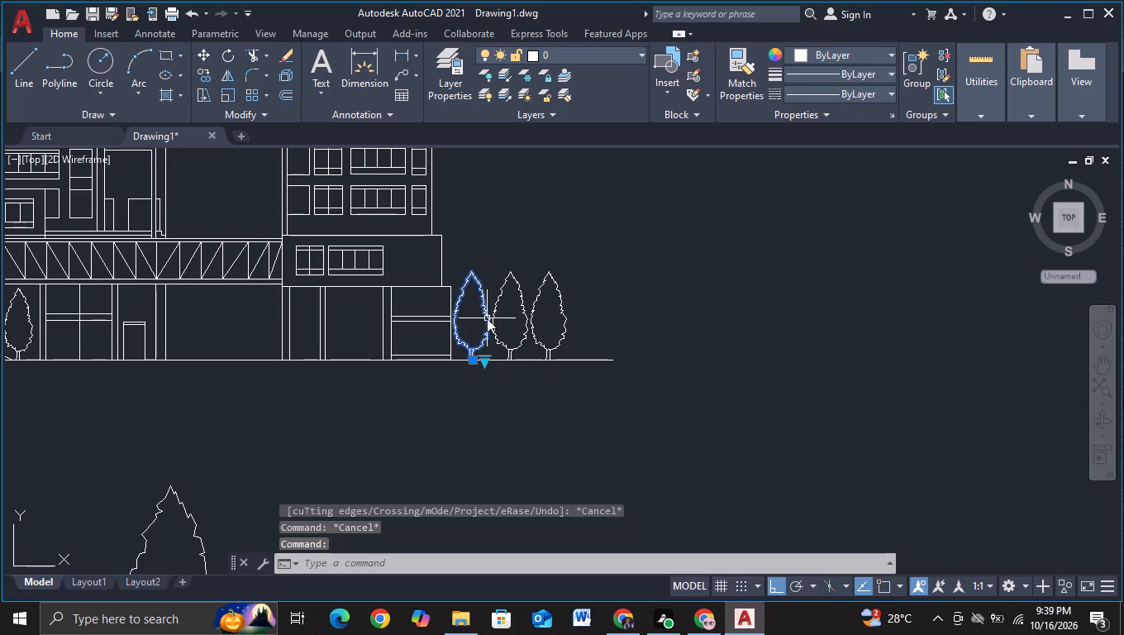
left_click(520, 356)
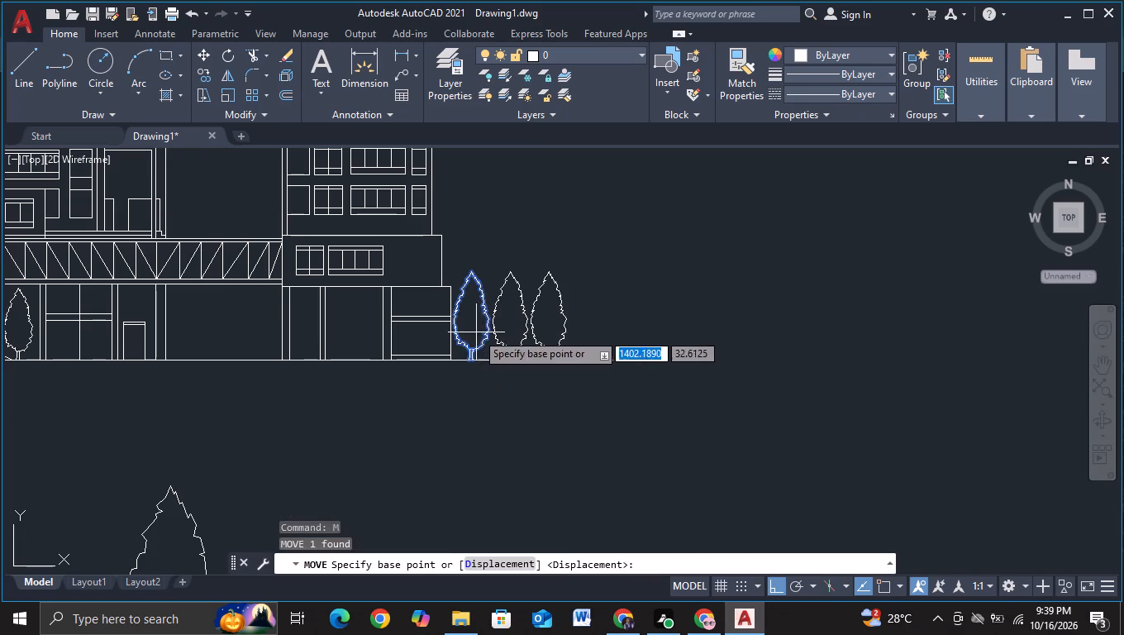
left_click(475, 332)
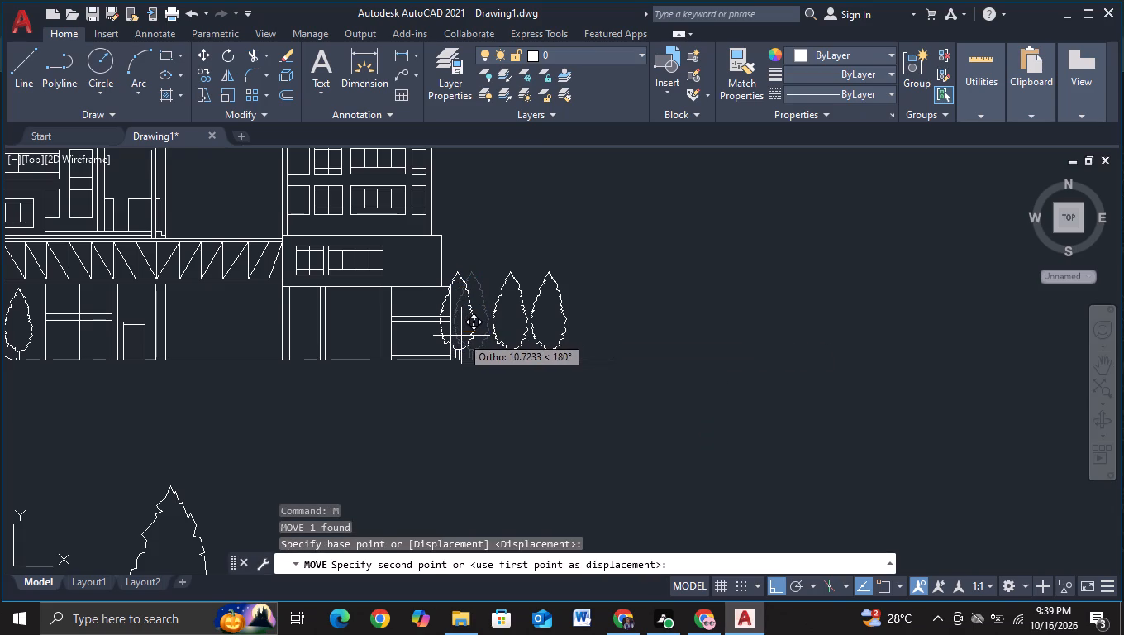
left_click(463, 333)
key("Escape")
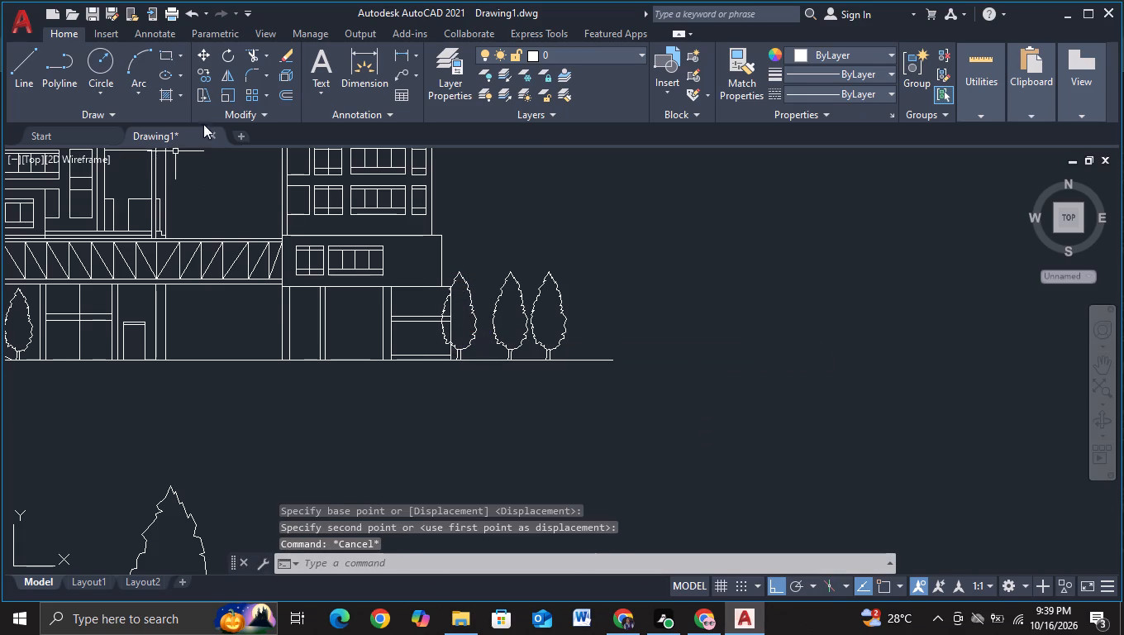
Trim the right end wall's edge and the two horizontal band lines where they cross the overlapping tree's foliage.
left_click(253, 58)
scroll(395, 255, "up", 2)
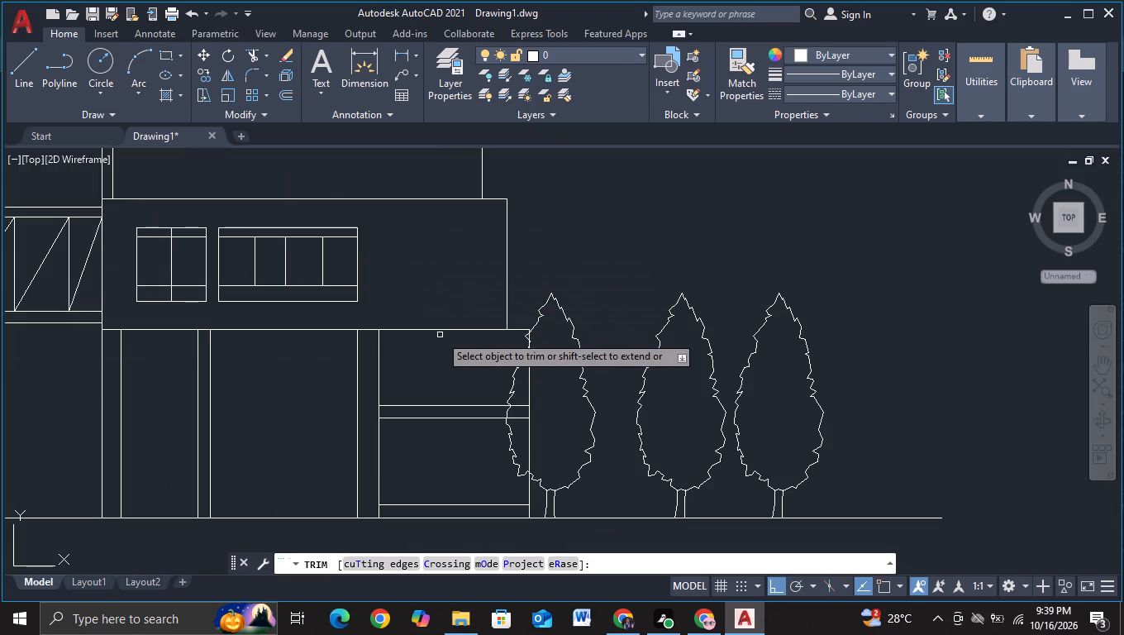
scroll(527, 344, "up", 2)
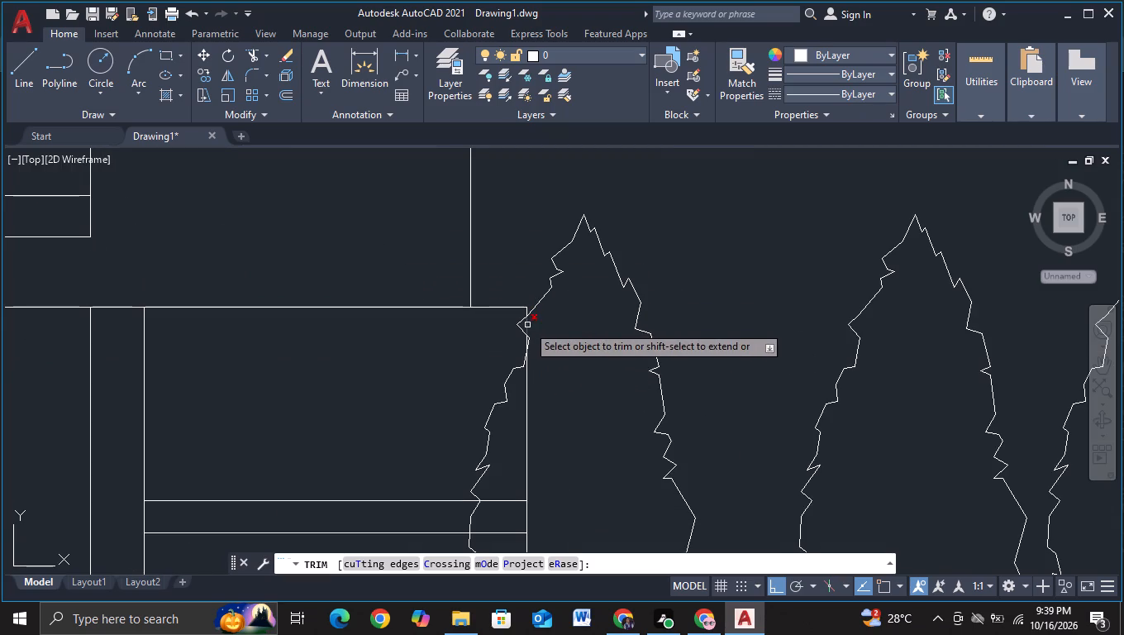
left_click(527, 325)
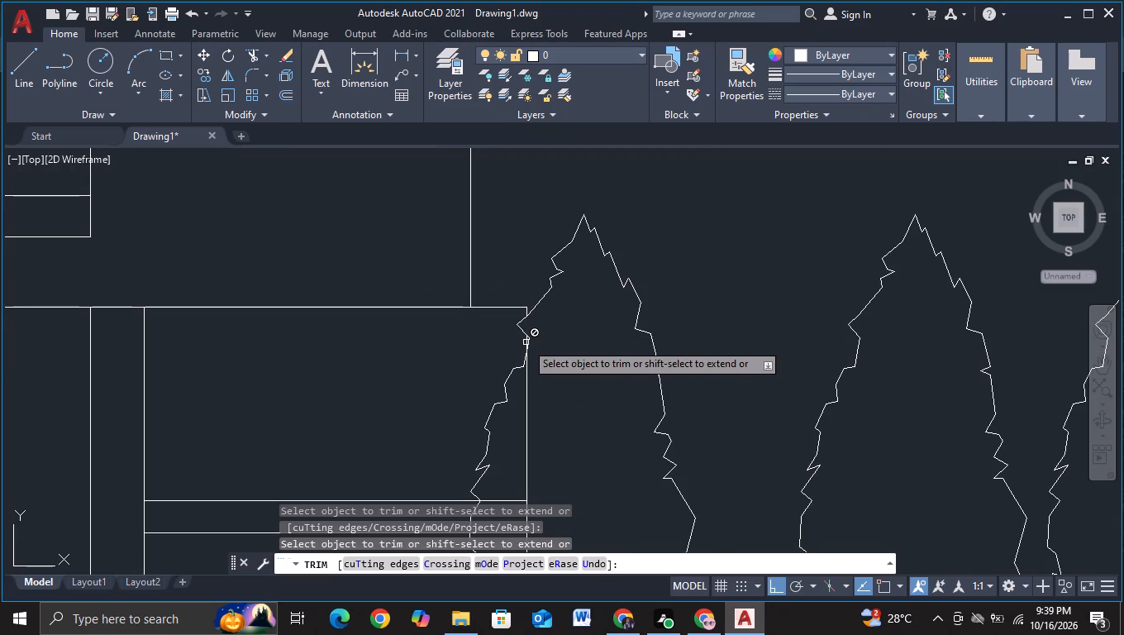
left_click(527, 341)
left_click_drag(519, 389, 560, 362)
scroll(554, 377, "down", 1)
middle_click_drag(553, 419, 514, 353)
left_click_drag(493, 351, 482, 403)
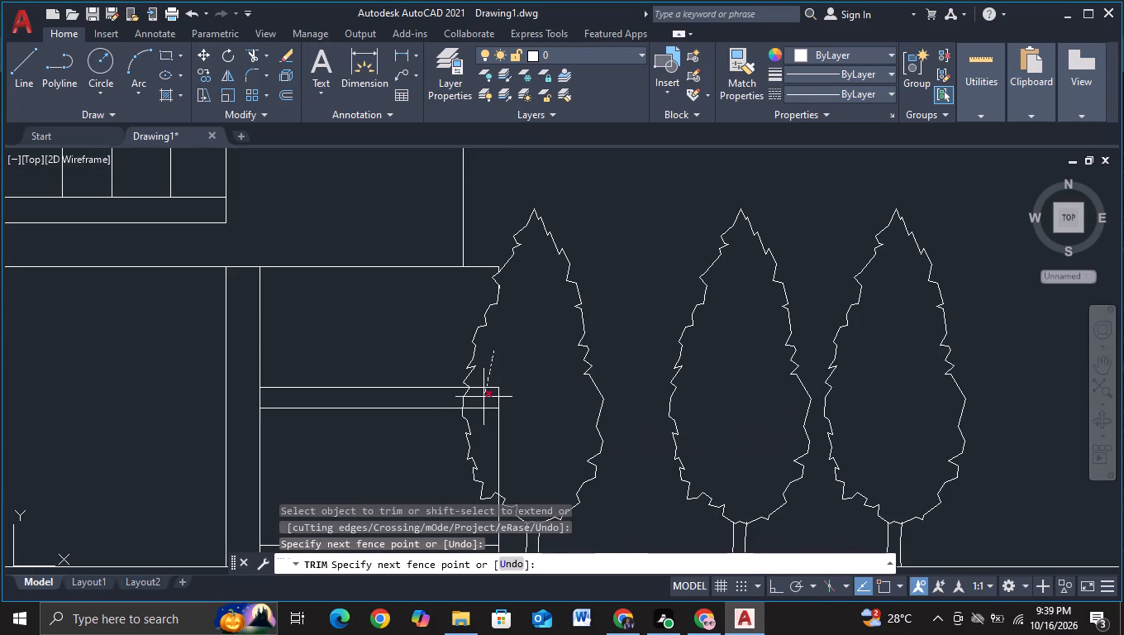
left_click_drag(482, 403, 540, 437)
scroll(544, 435, "down", 2)
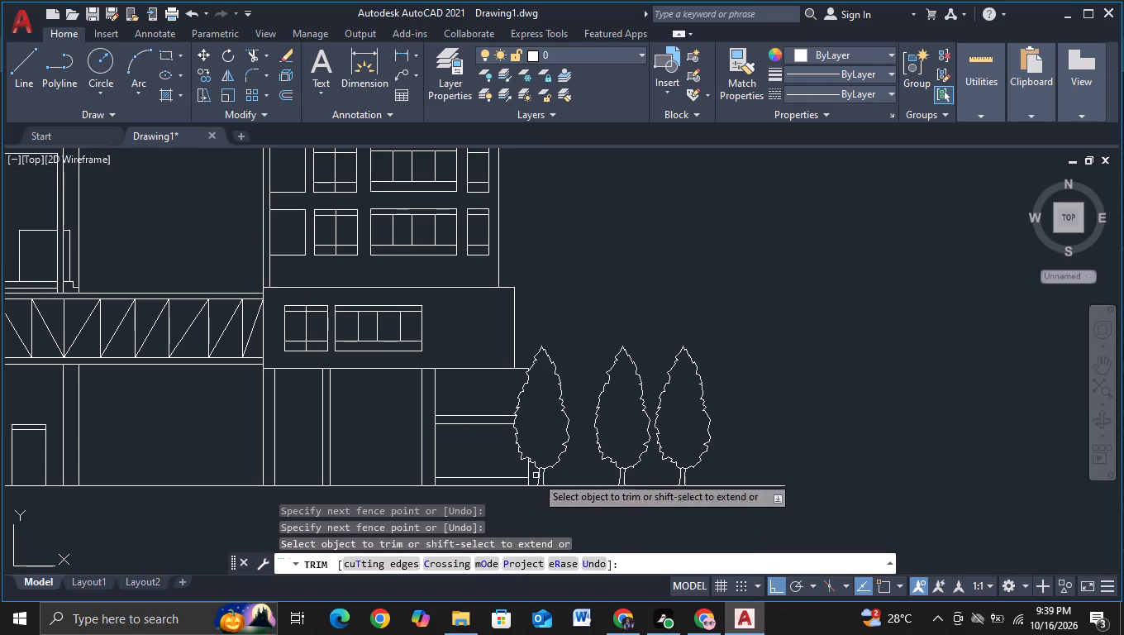
key("Escape")
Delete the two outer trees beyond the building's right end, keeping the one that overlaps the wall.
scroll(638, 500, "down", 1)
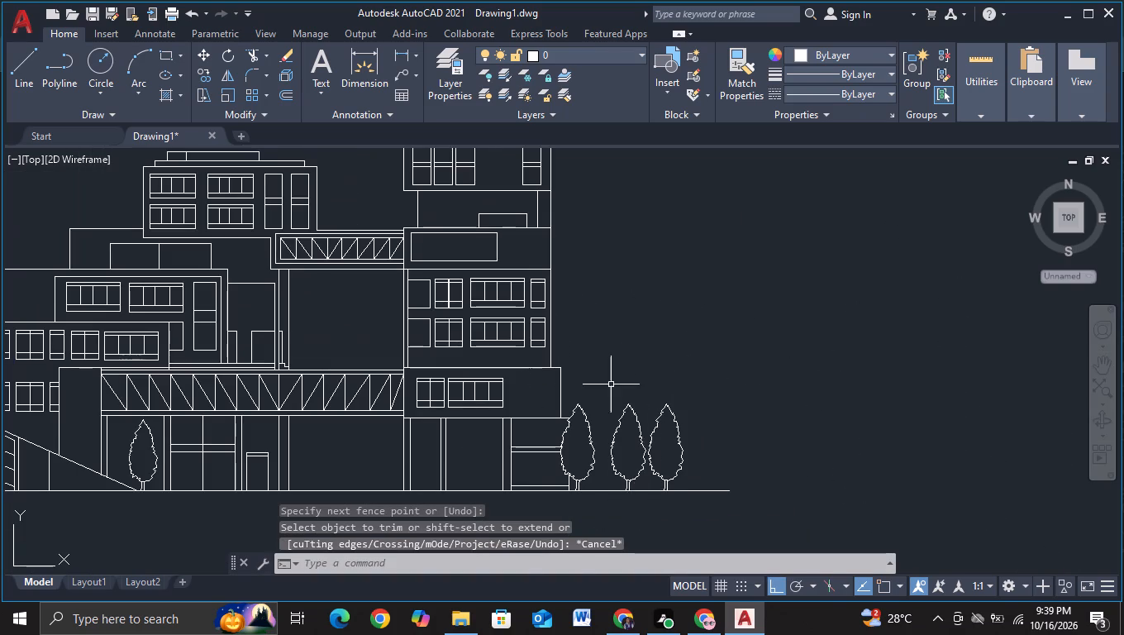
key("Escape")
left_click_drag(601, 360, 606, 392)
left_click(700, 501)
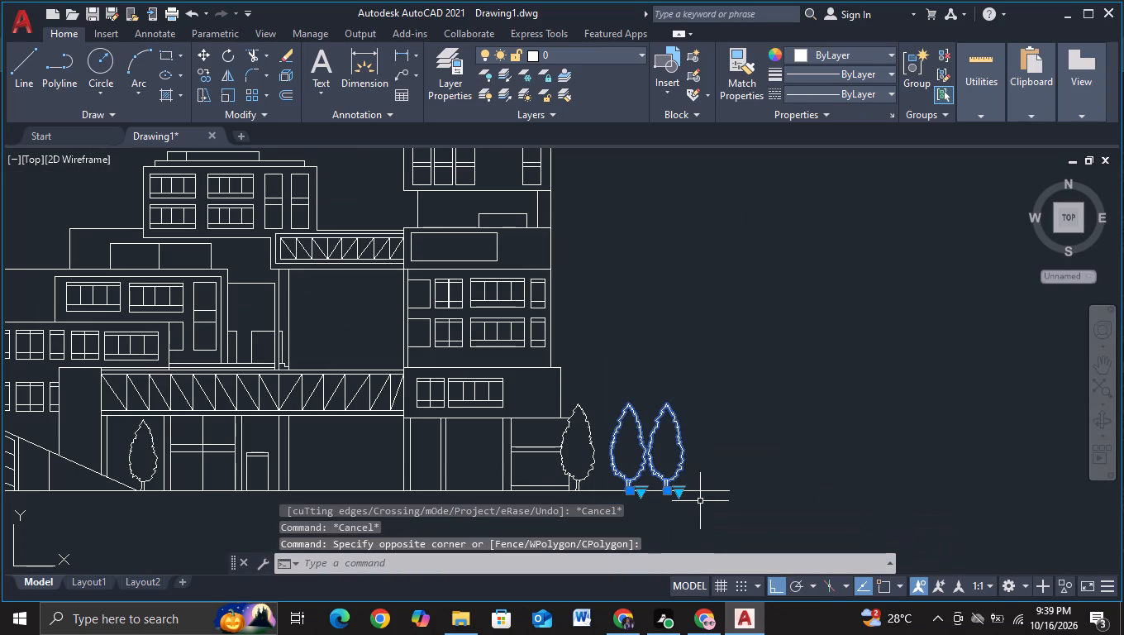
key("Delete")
Move the outermost tree at the building's left end horizontally about 17 units toward the building.
scroll(700, 501, "down", 1)
middle_click_drag(700, 501, 736, 418)
middle_click_drag(126, 451, 245, 446)
left_click(142, 317)
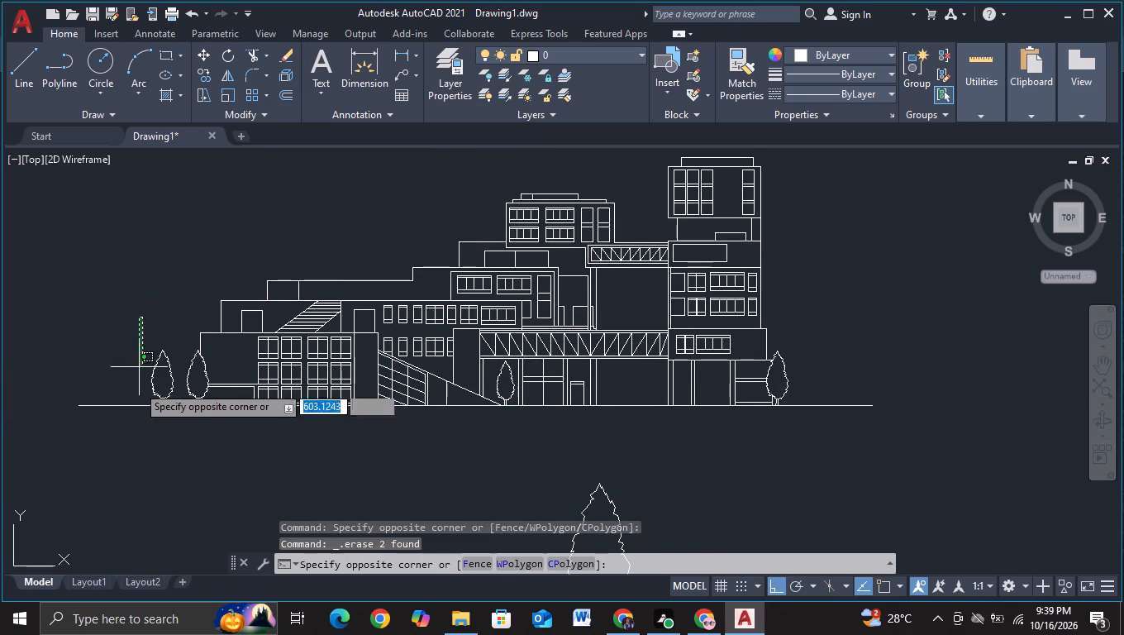
left_click(175, 421)
key("m")
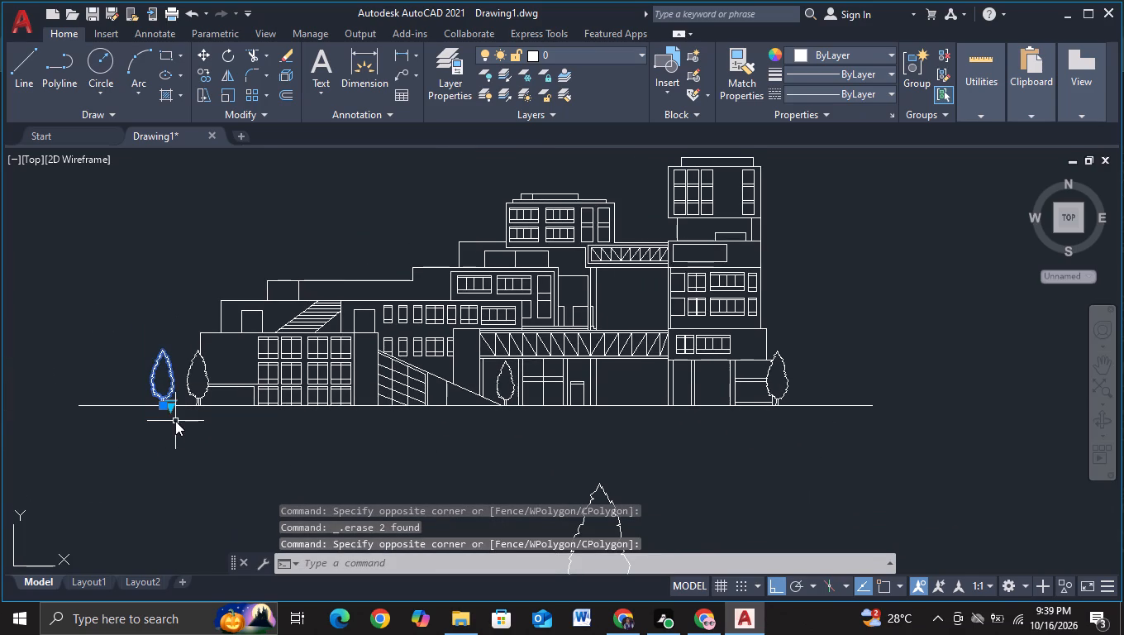
left_click(239, 454)
scroll(220, 451, "up", 1)
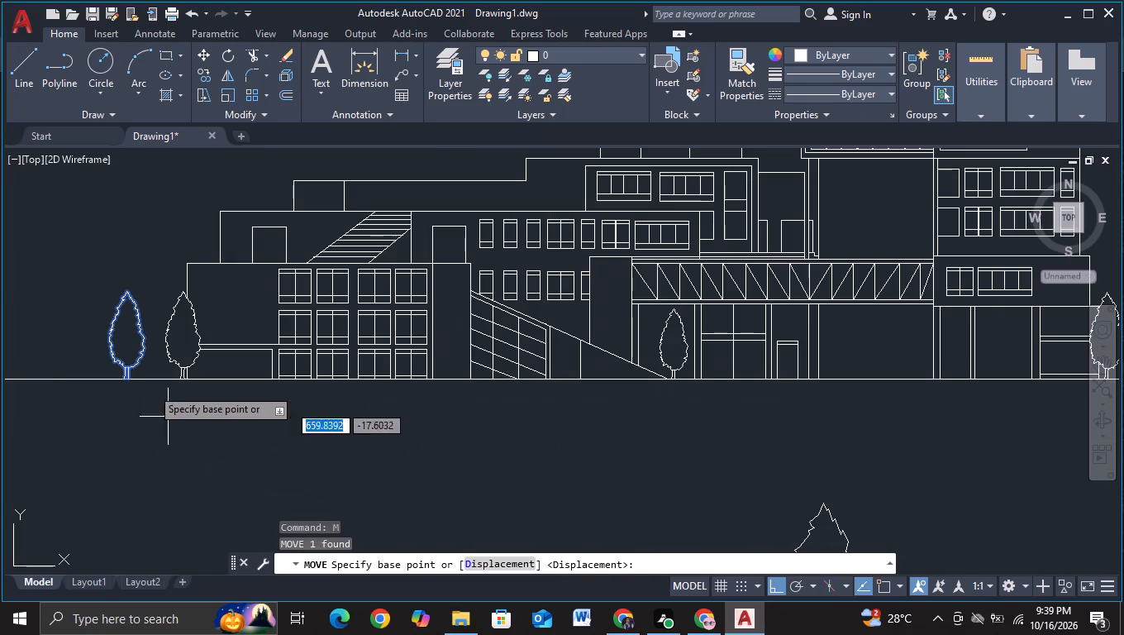
left_click(121, 346)
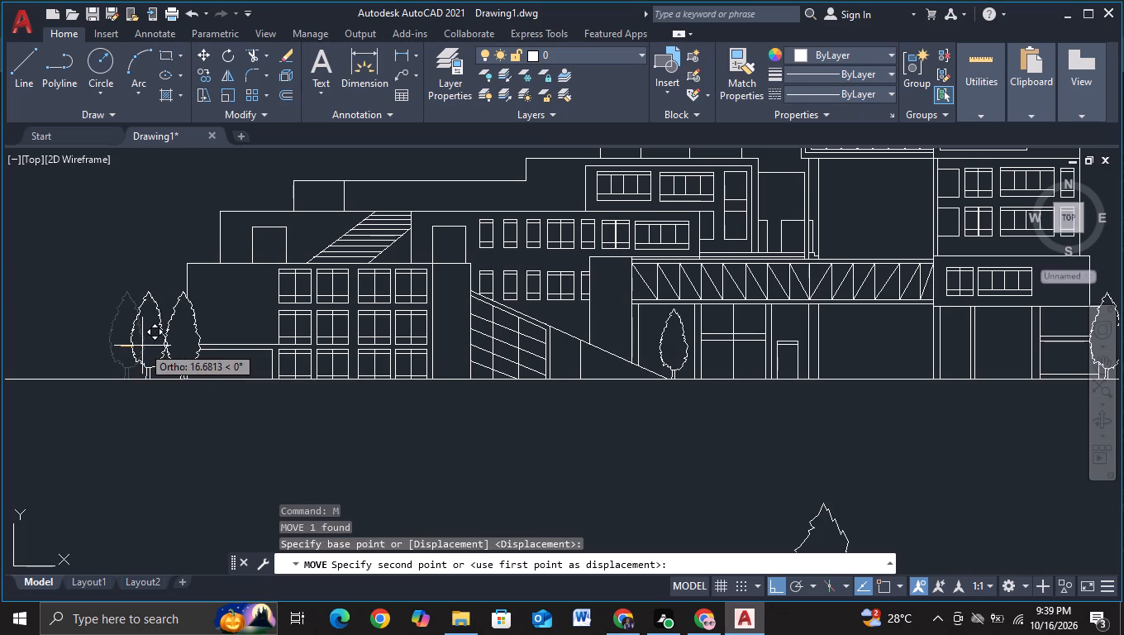
left_click(142, 346)
key("Escape")
Move the palm plan block, set apart below the elevation, a short distance straight up.
scroll(248, 408, "down", 1)
middle_click_drag(406, 459, 171, 408)
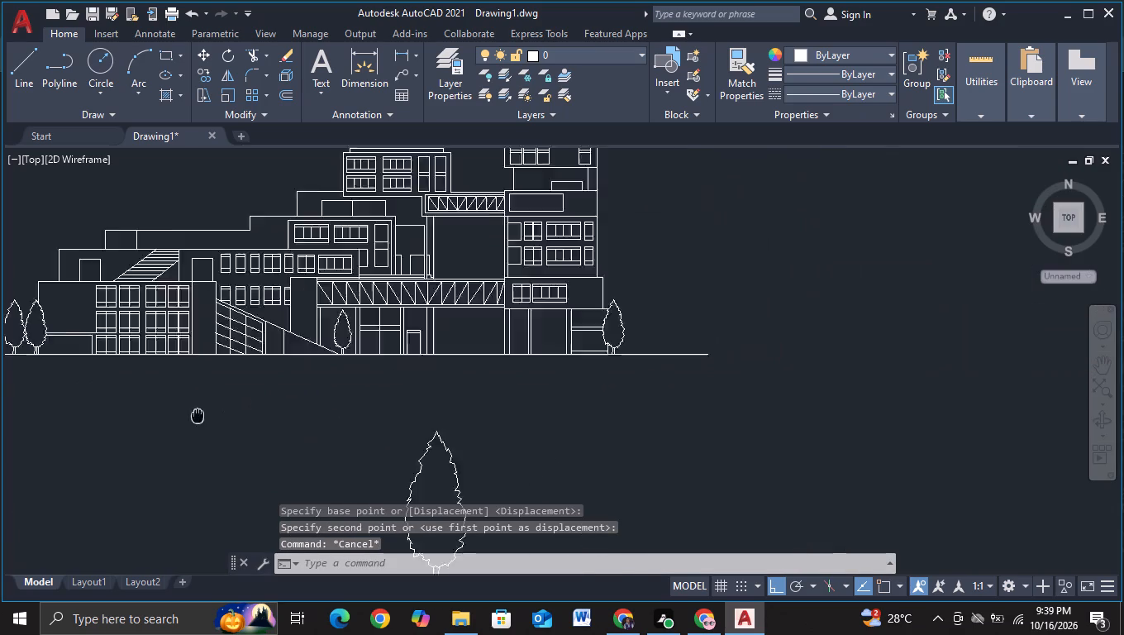
middle_click_drag(171, 408, 140, 401)
scroll(172, 403, "down", 2)
middle_click_drag(256, 431, 404, 400)
scroll(279, 450, "up", 3)
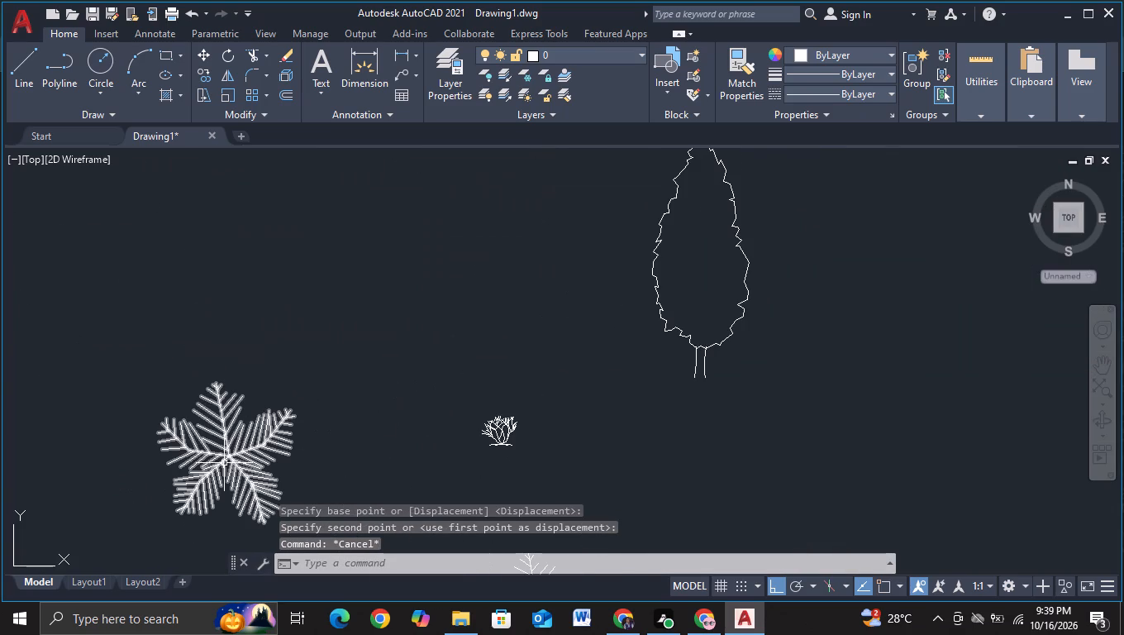
left_click(224, 463)
left_click(226, 458)
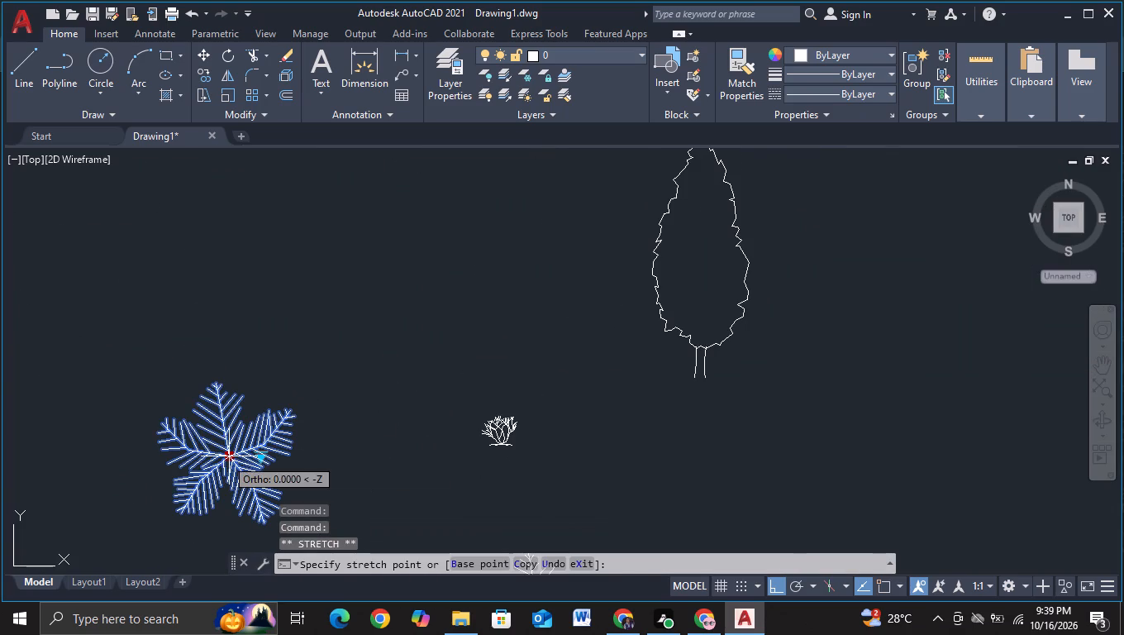
left_click_drag(274, 377, 283, 382)
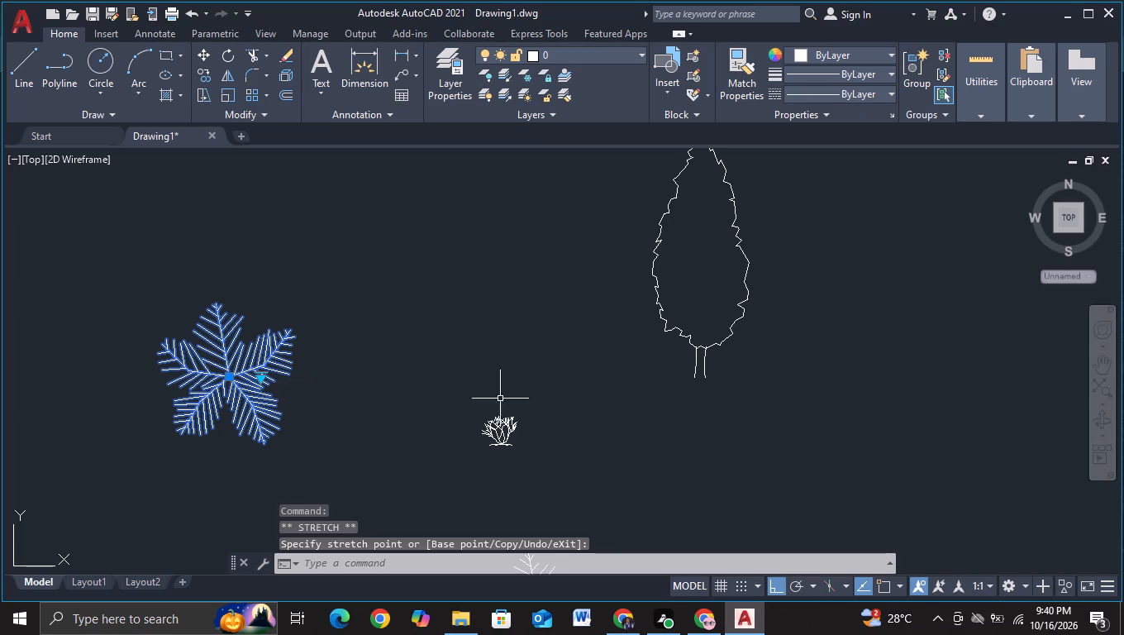
Switch the palm plan block's visibility state to Type 3 Evergreen (Plan).
left_click(260, 381)
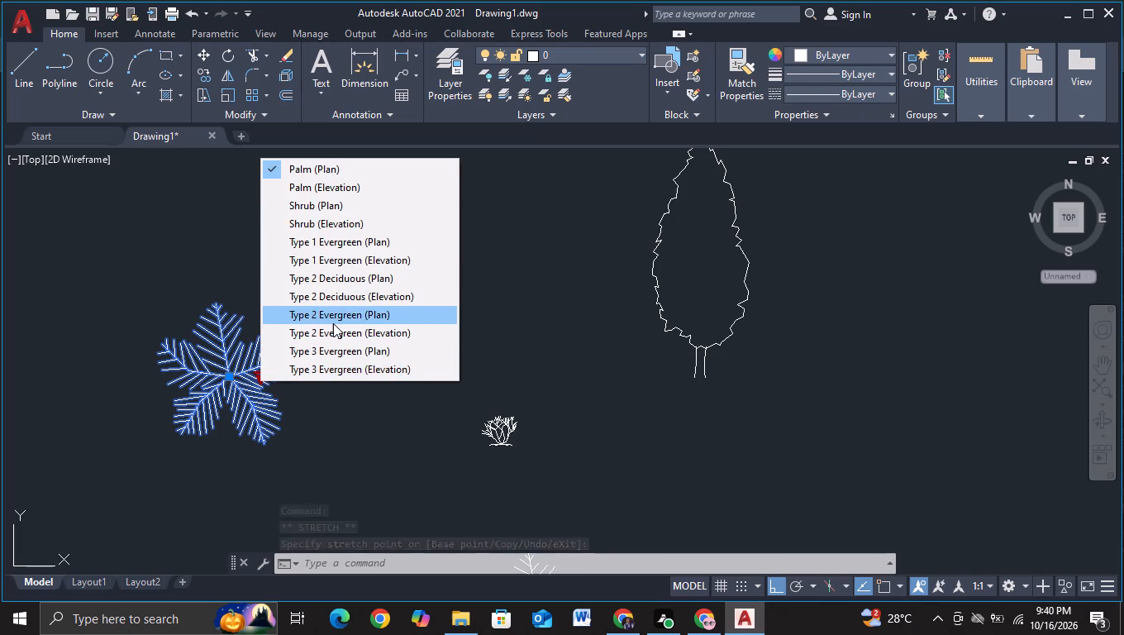
left_click(337, 351)
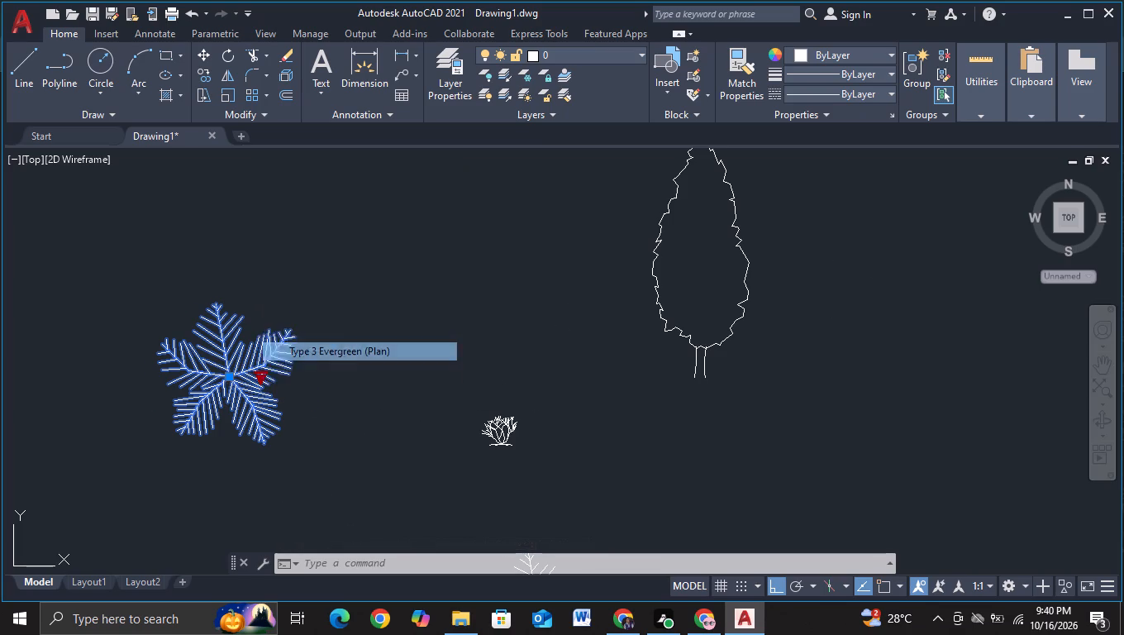
key("Escape")
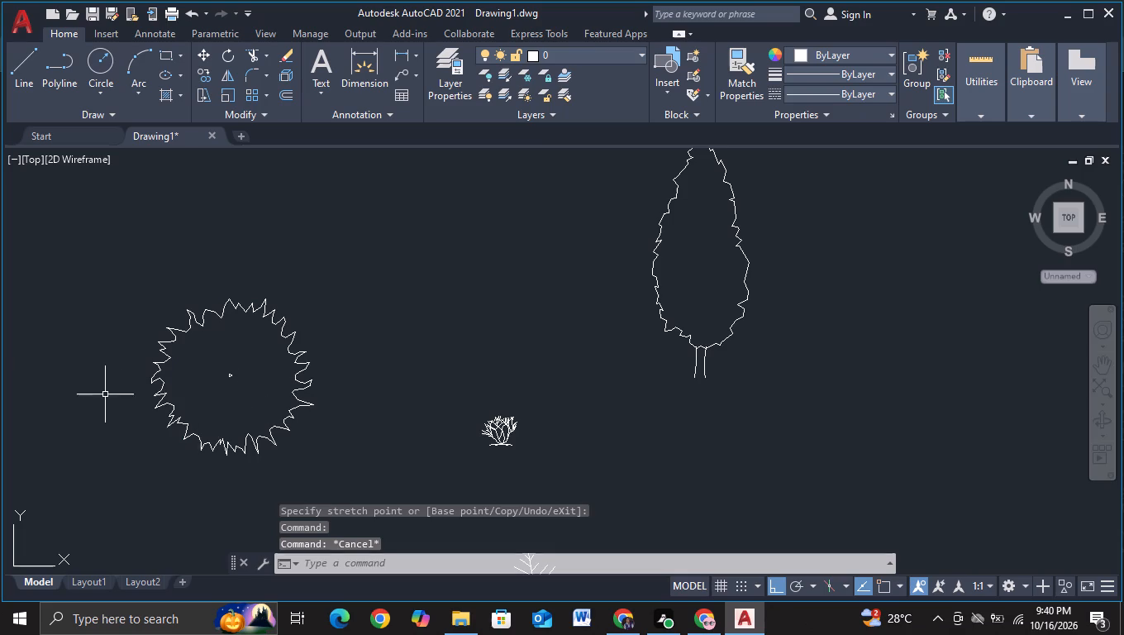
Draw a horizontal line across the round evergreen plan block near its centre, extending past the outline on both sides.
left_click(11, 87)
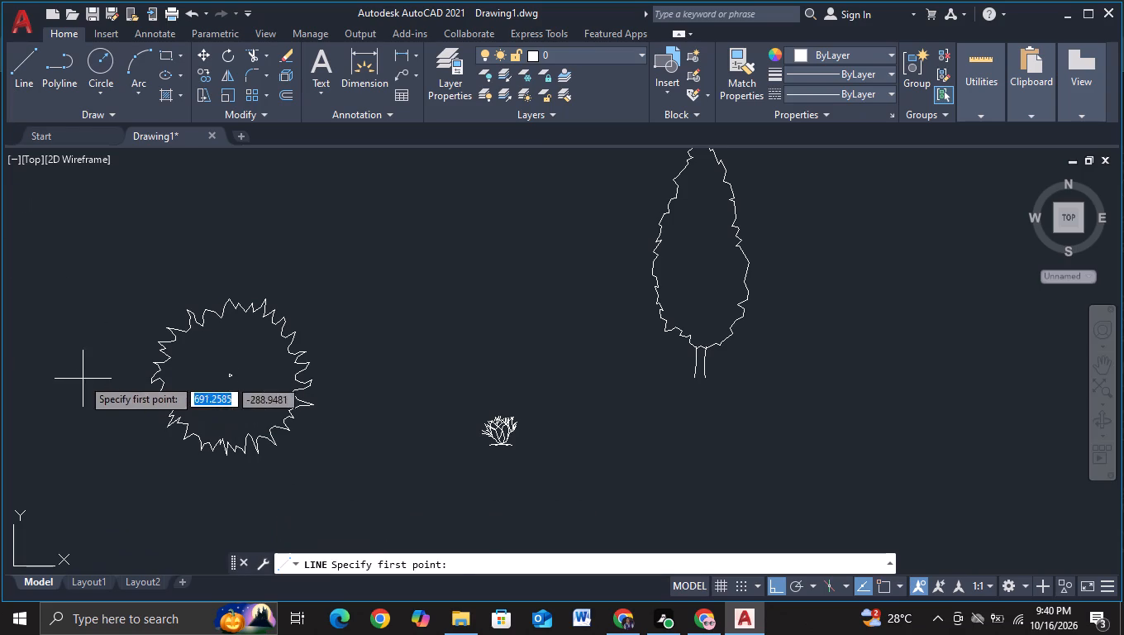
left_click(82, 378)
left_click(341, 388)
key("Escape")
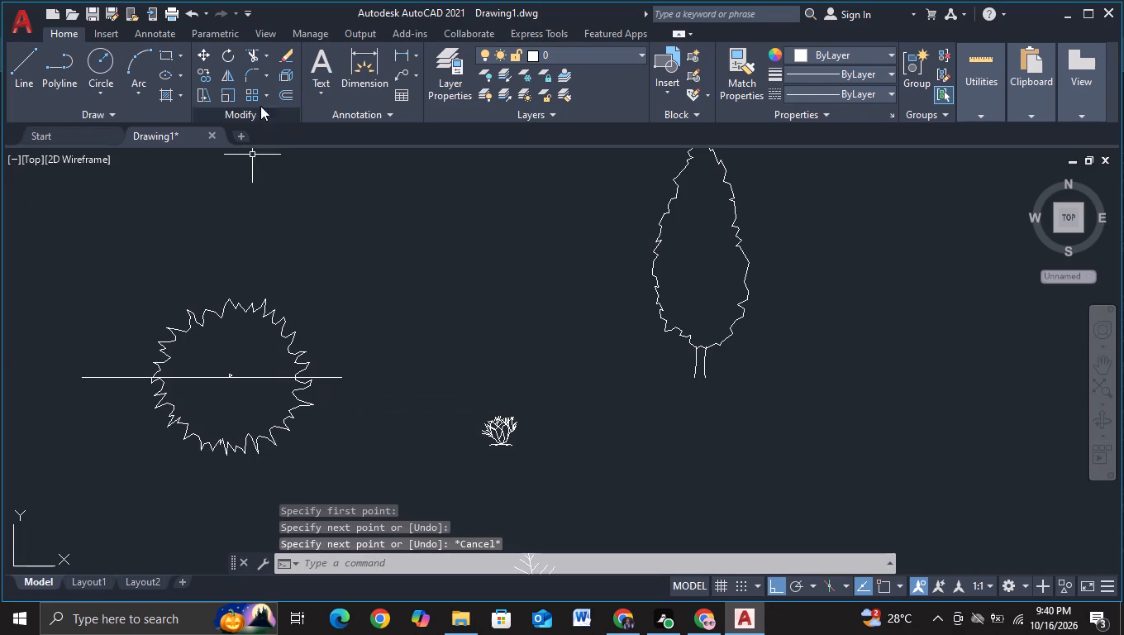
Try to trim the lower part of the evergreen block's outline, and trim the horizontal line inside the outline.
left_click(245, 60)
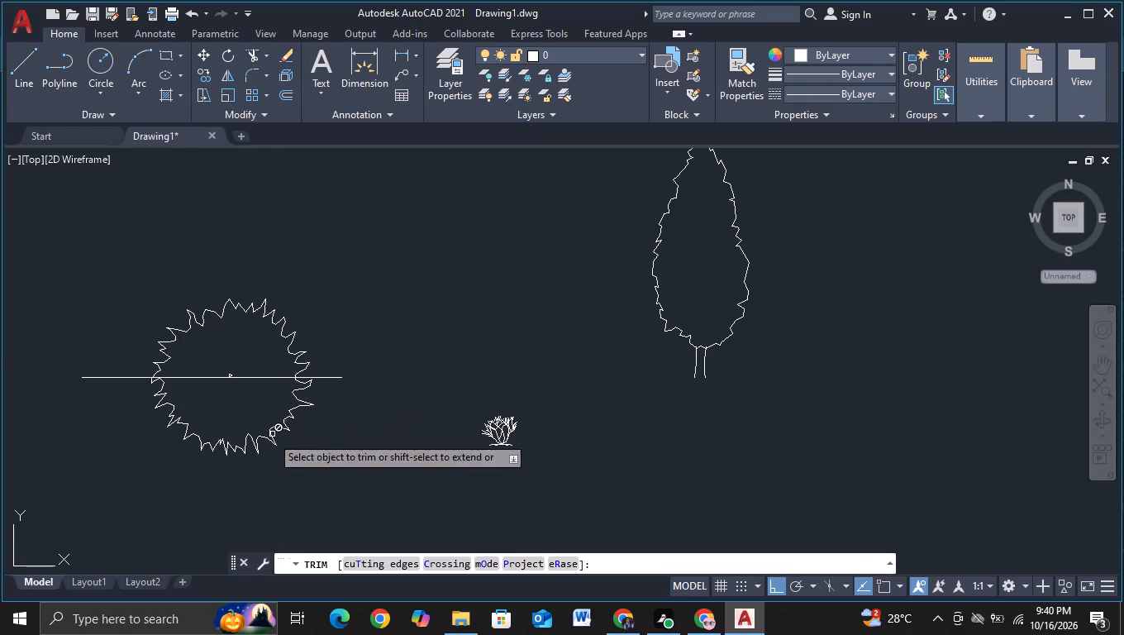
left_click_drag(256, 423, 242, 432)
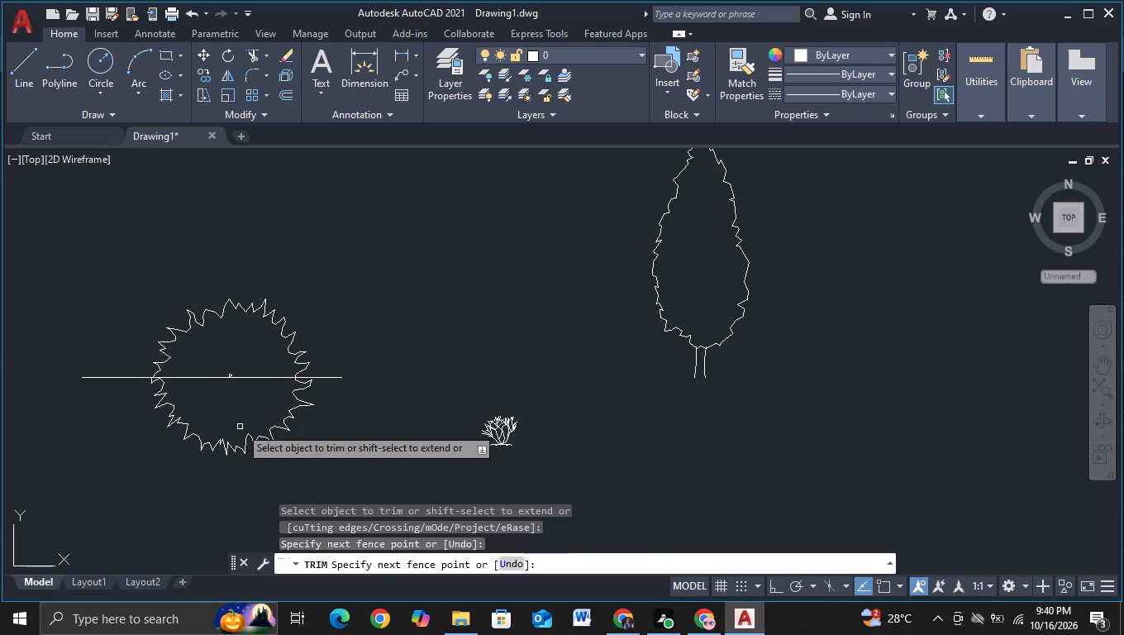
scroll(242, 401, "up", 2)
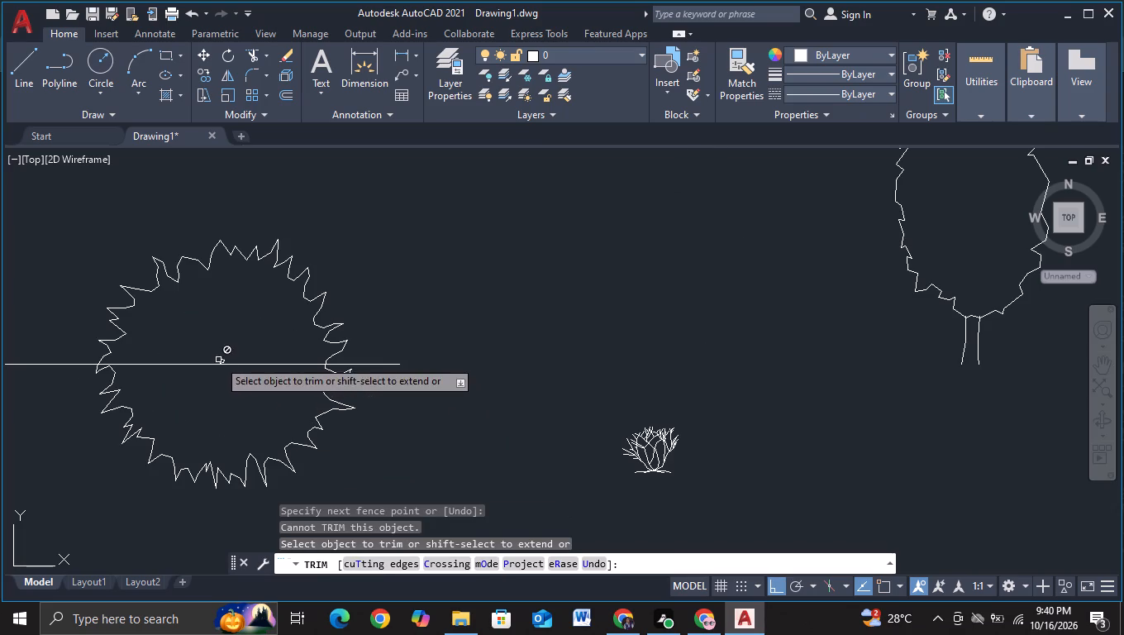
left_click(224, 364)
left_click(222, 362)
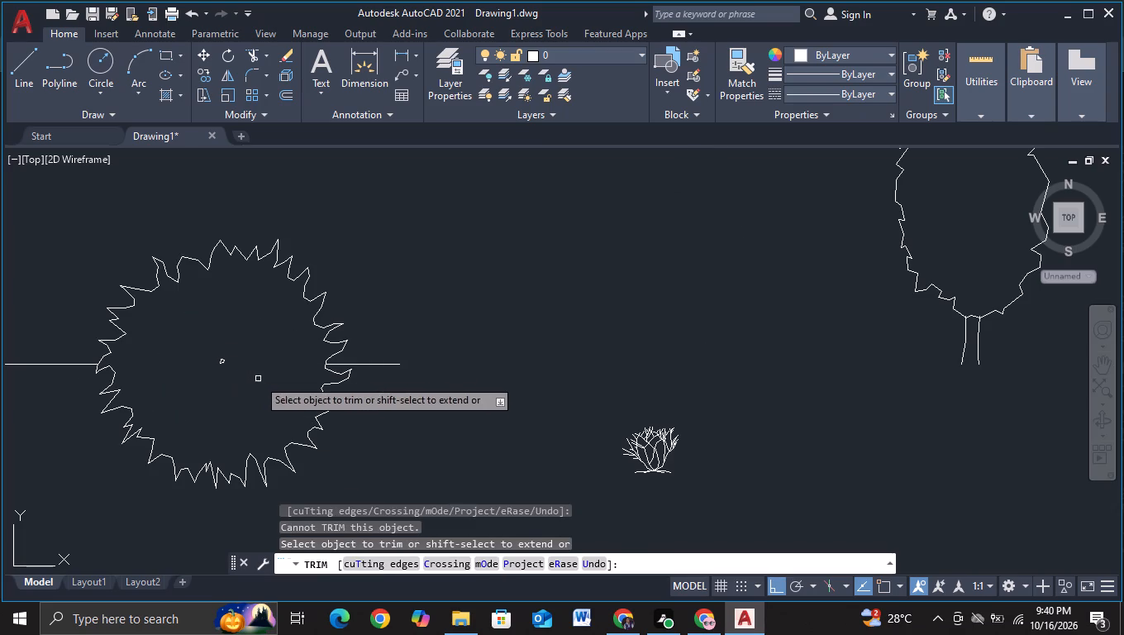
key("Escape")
With object snap on, draw a horizontal line about 170 units long from the evergreen block's centre mark leftward past the outline.
left_click(32, 93)
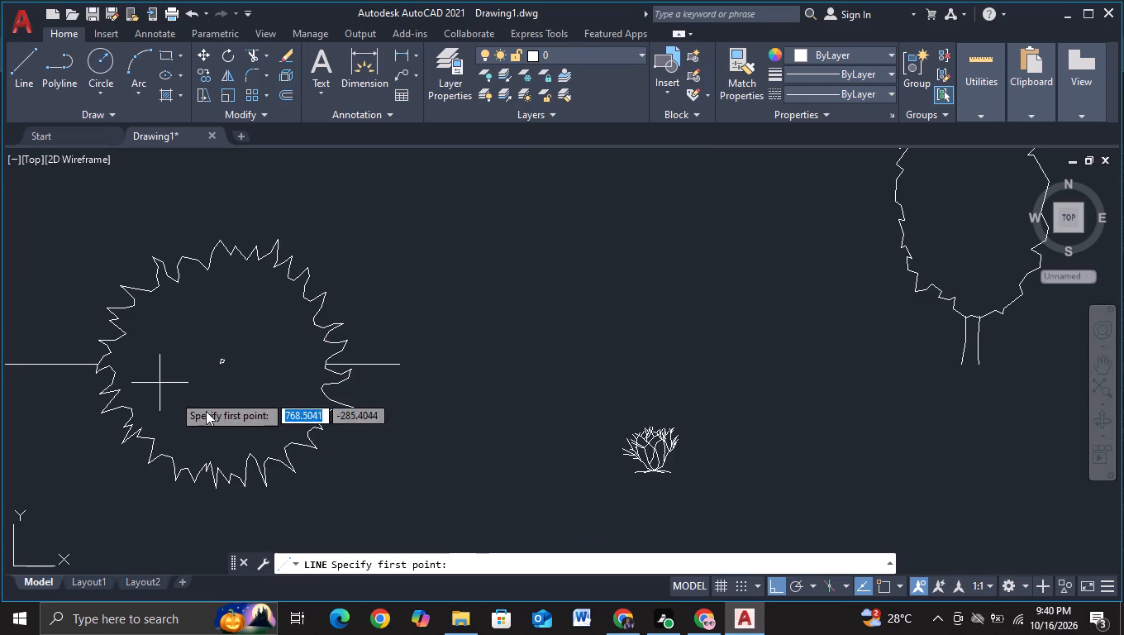
key("F3")
left_click(222, 362)
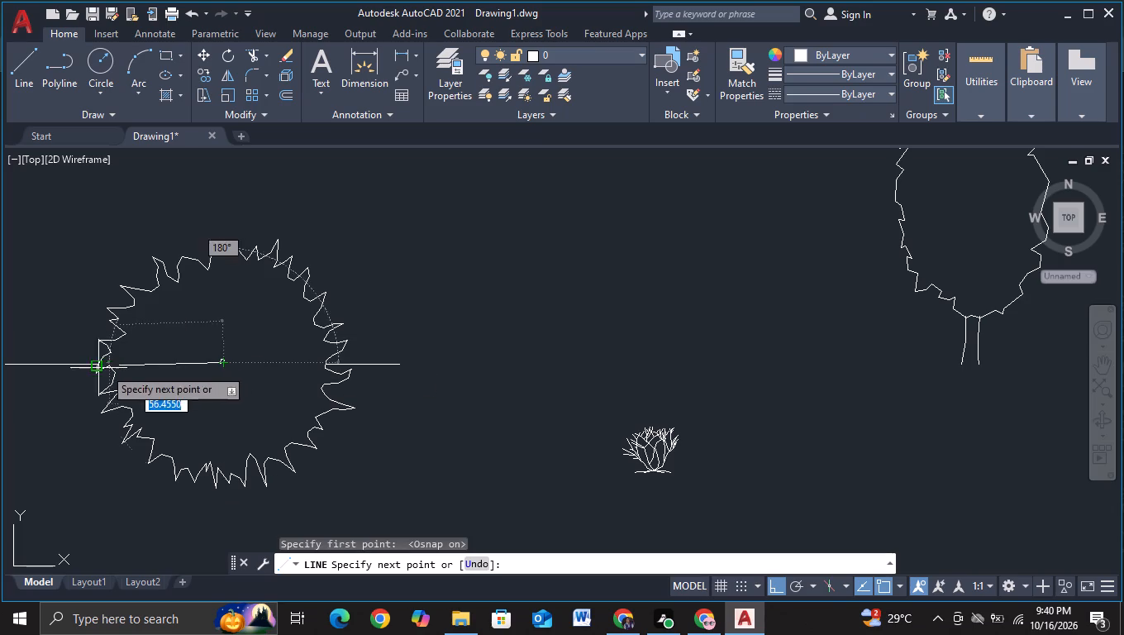
key("F8")
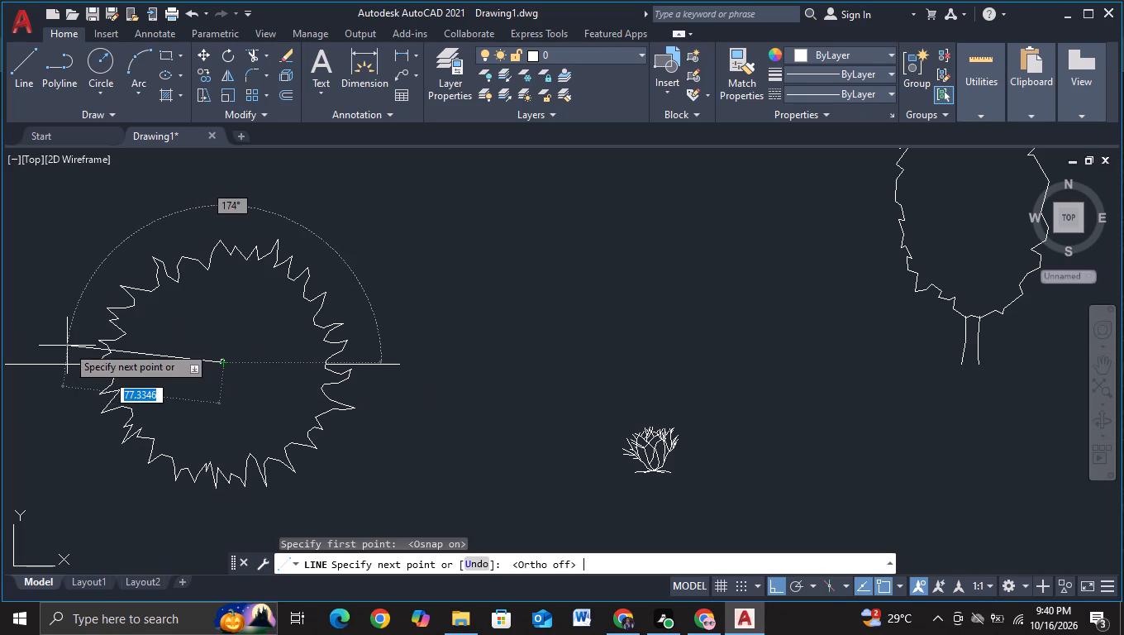
middle_click_drag(73, 359, 394, 400)
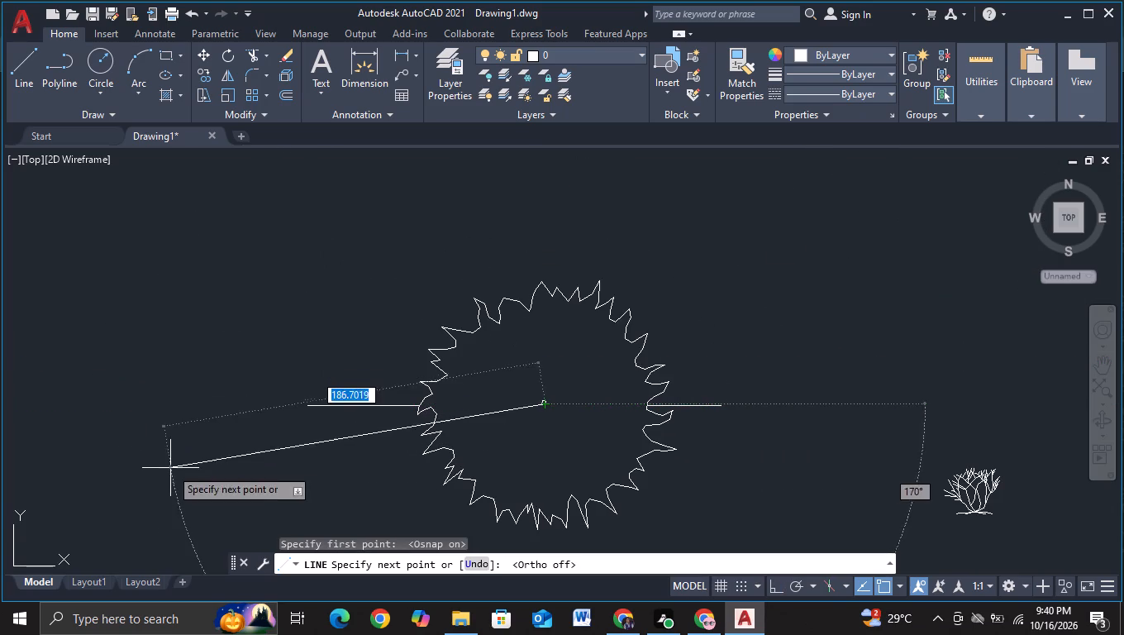
key("F10")
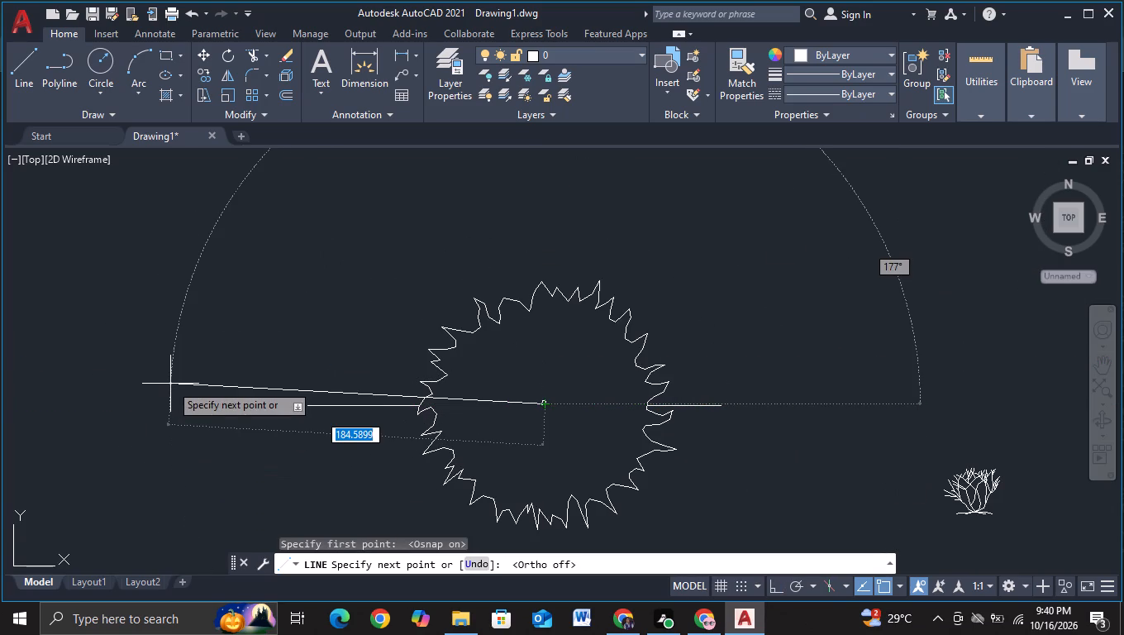
key("F8")
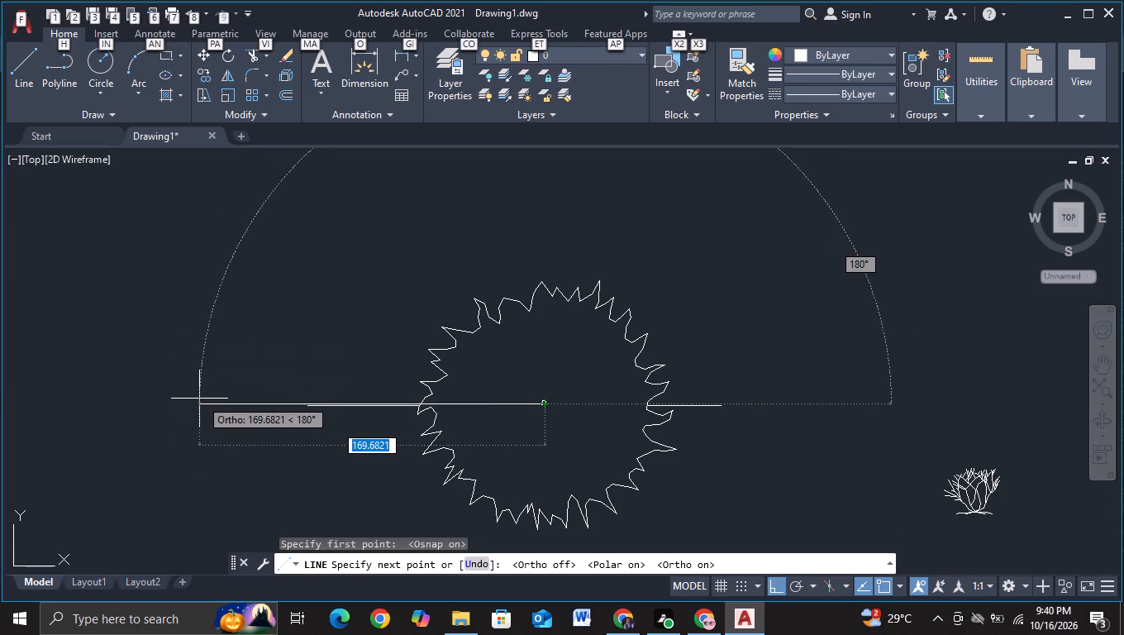
left_click(197, 401)
key("Escape")
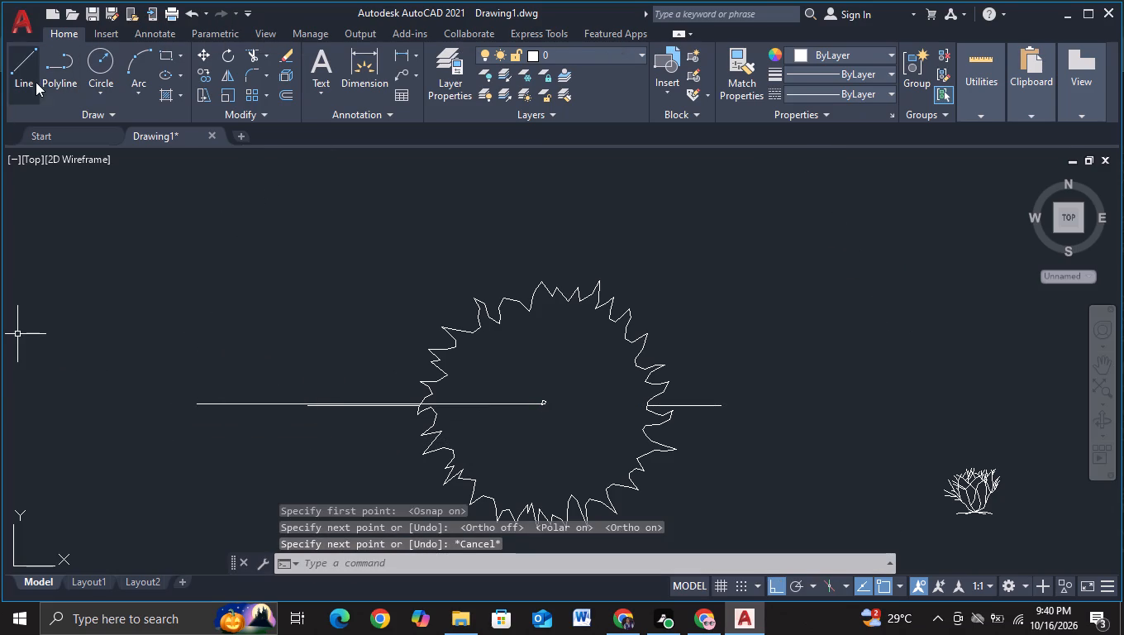
Draw a second horizontal line from the evergreen block's centre mark rightward past the outline.
left_click(26, 84)
left_click(545, 406)
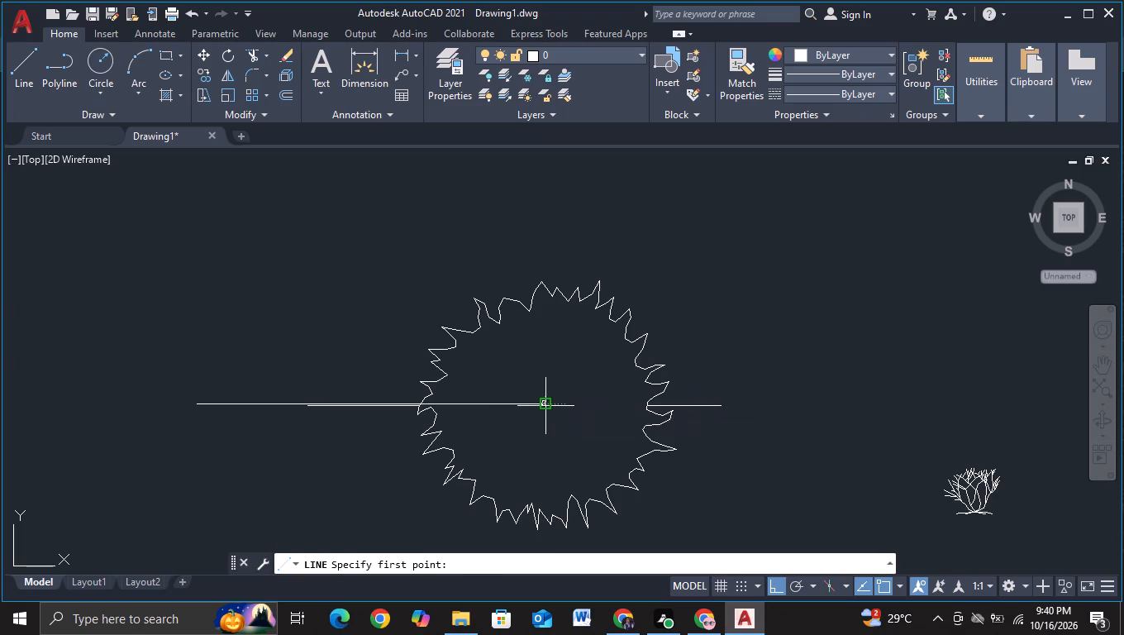
left_click(781, 408)
key("Escape")
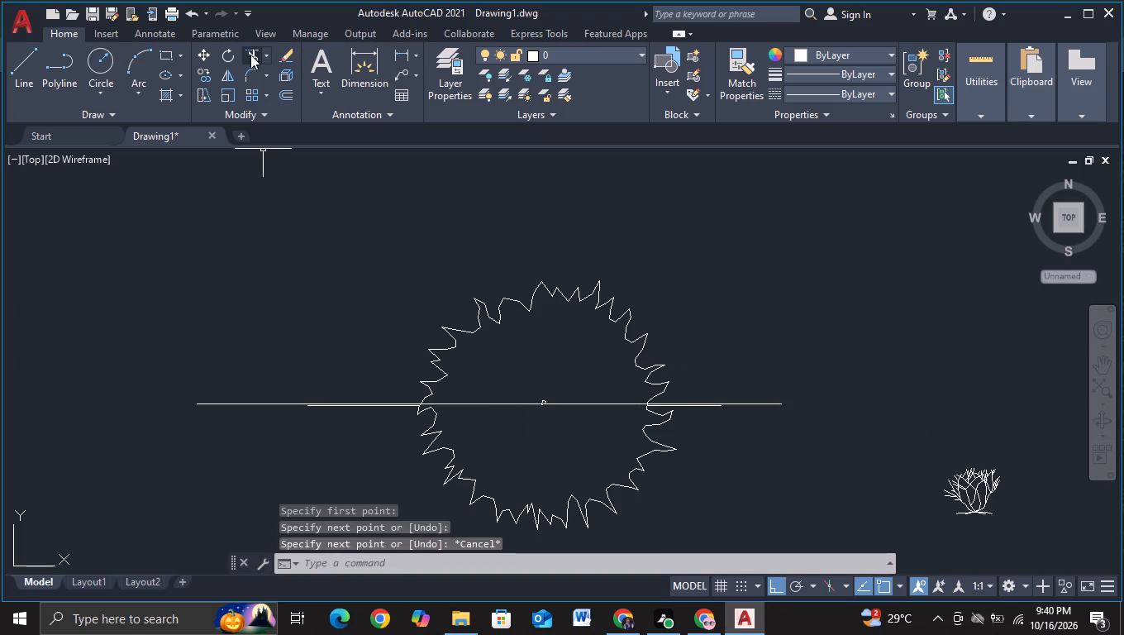
Trim away the two leftover pieces of the first horizontal line on either side of the evergreen block.
left_click(250, 55)
left_click_drag(431, 484, 427, 432)
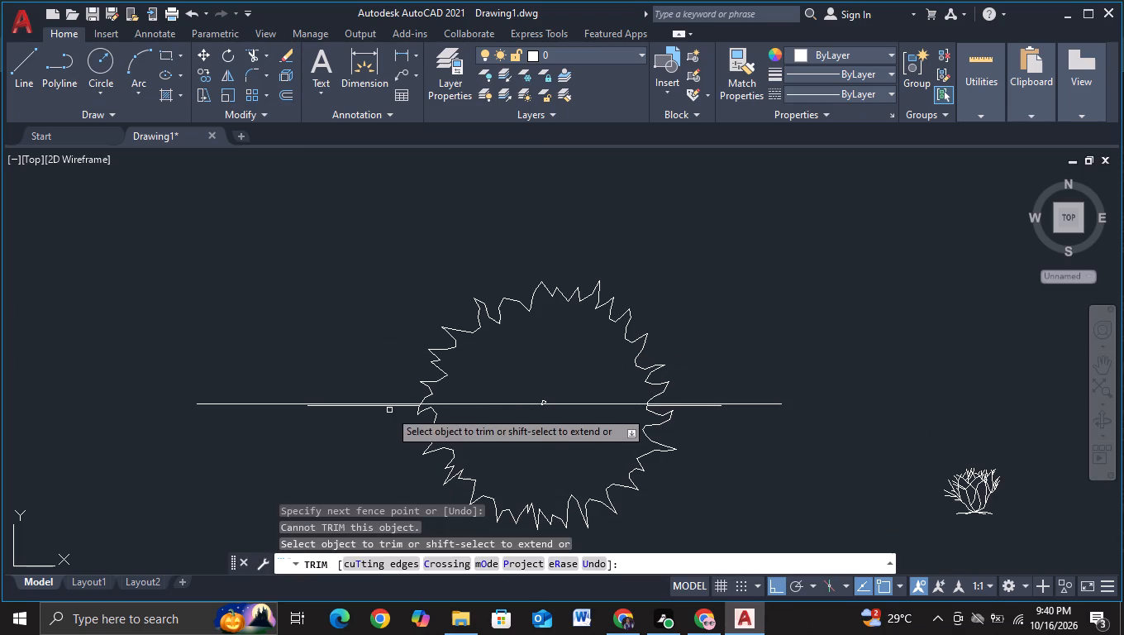
scroll(391, 427, "up", 2)
left_click(407, 377)
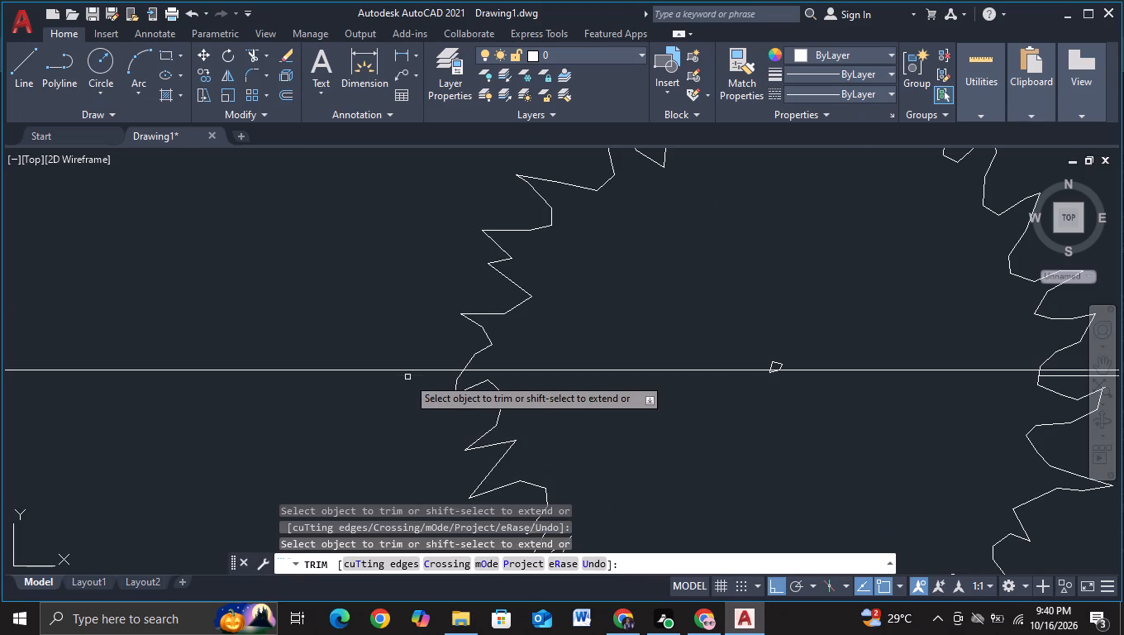
scroll(552, 432, "down", 2)
middle_click_drag(587, 444, 271, 426)
scroll(374, 410, "up", 2)
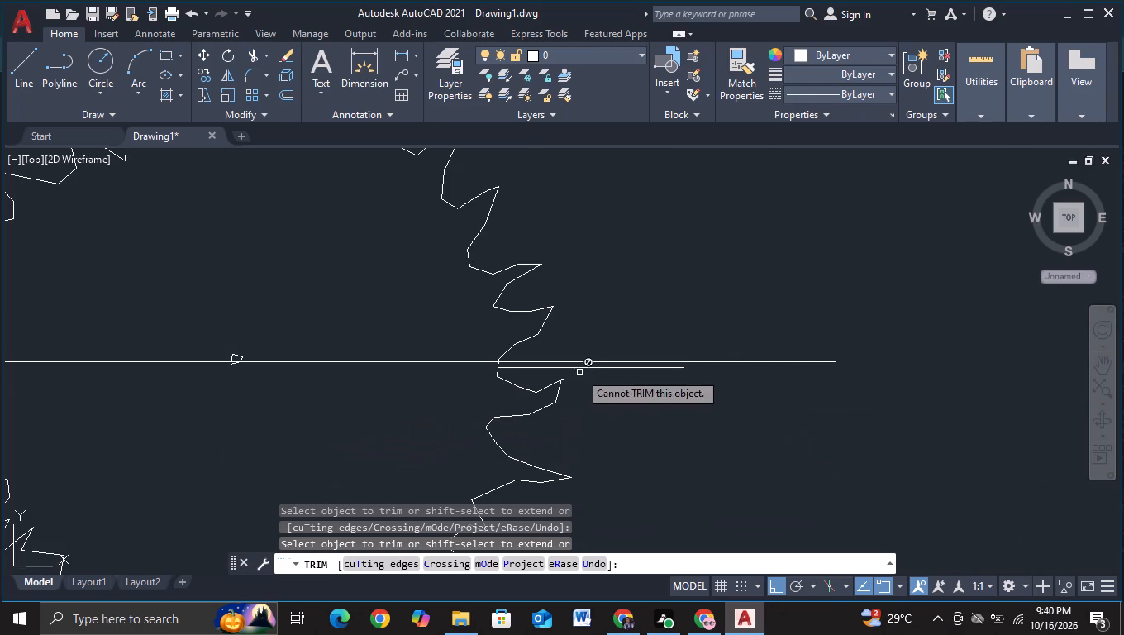
left_click(579, 369)
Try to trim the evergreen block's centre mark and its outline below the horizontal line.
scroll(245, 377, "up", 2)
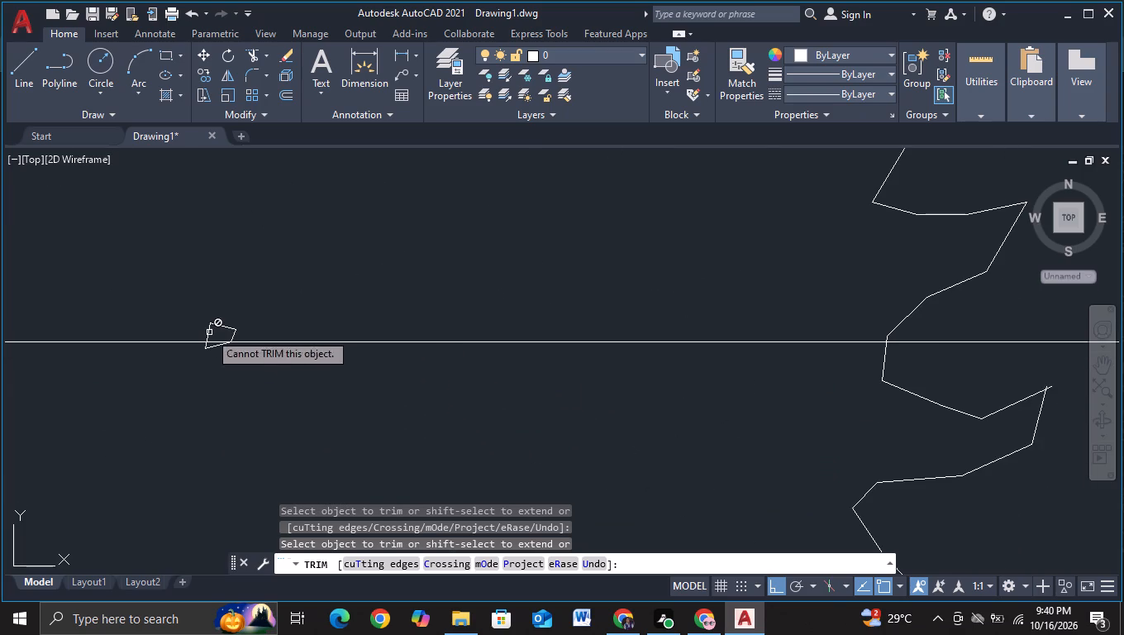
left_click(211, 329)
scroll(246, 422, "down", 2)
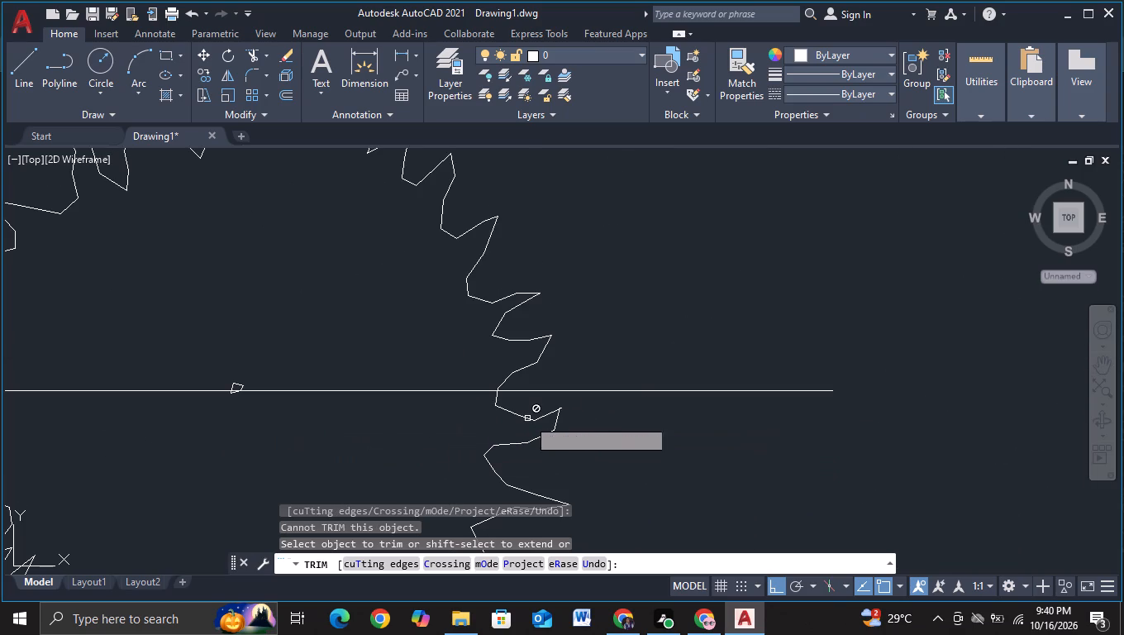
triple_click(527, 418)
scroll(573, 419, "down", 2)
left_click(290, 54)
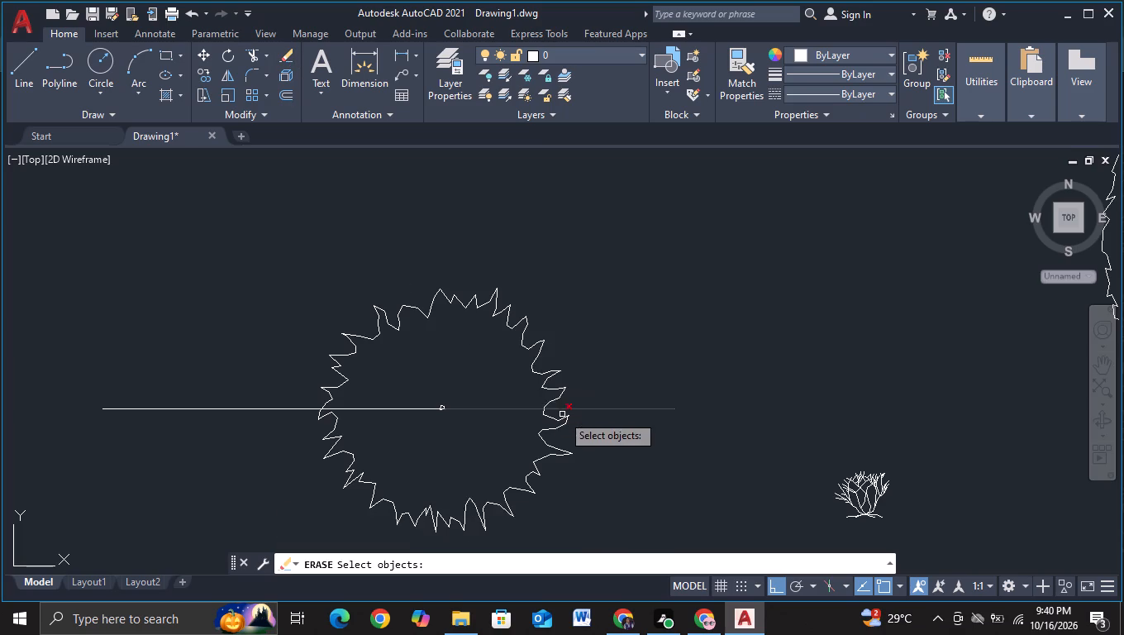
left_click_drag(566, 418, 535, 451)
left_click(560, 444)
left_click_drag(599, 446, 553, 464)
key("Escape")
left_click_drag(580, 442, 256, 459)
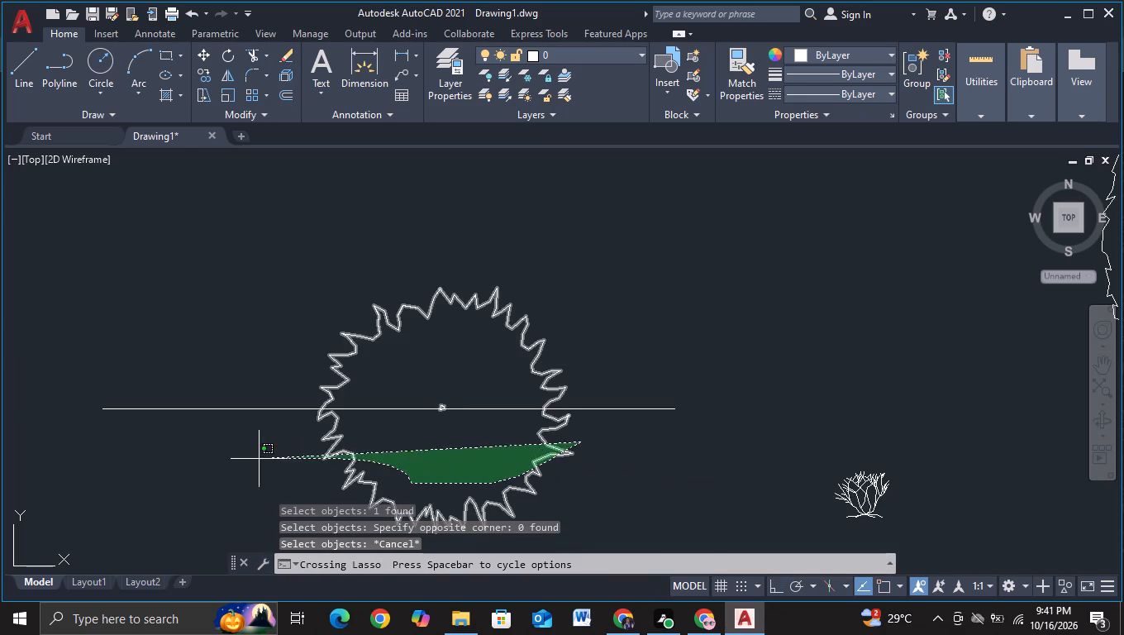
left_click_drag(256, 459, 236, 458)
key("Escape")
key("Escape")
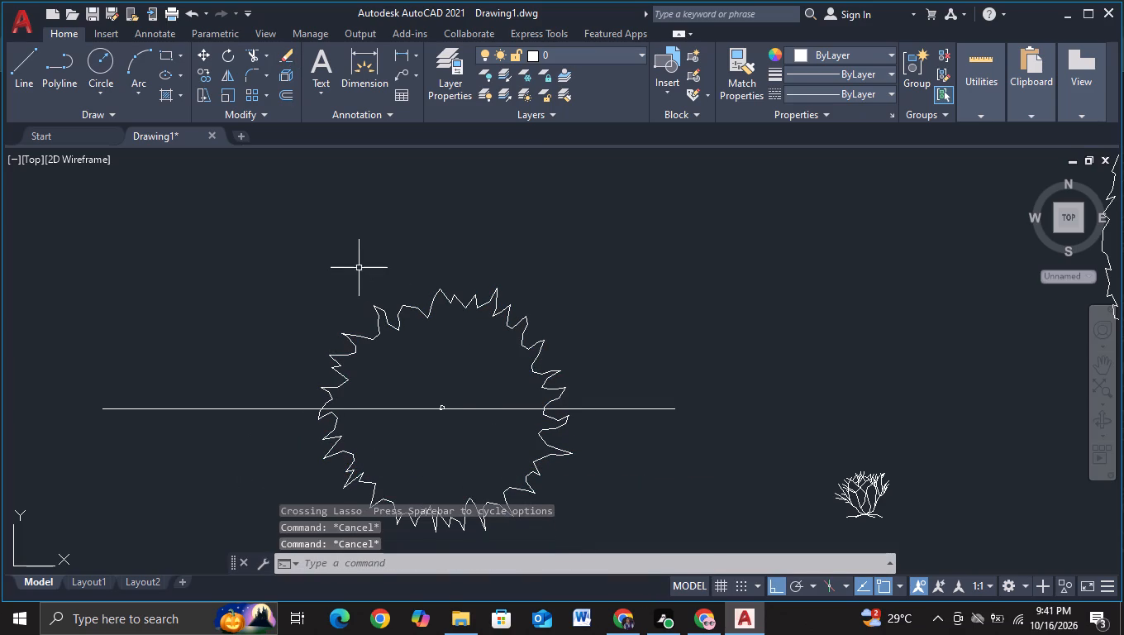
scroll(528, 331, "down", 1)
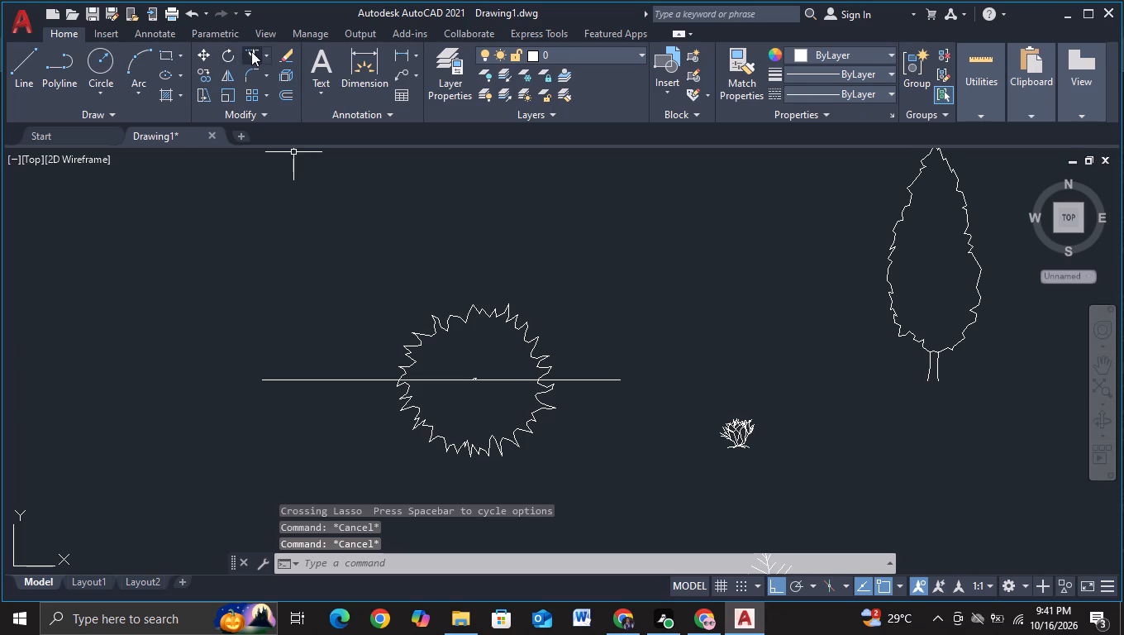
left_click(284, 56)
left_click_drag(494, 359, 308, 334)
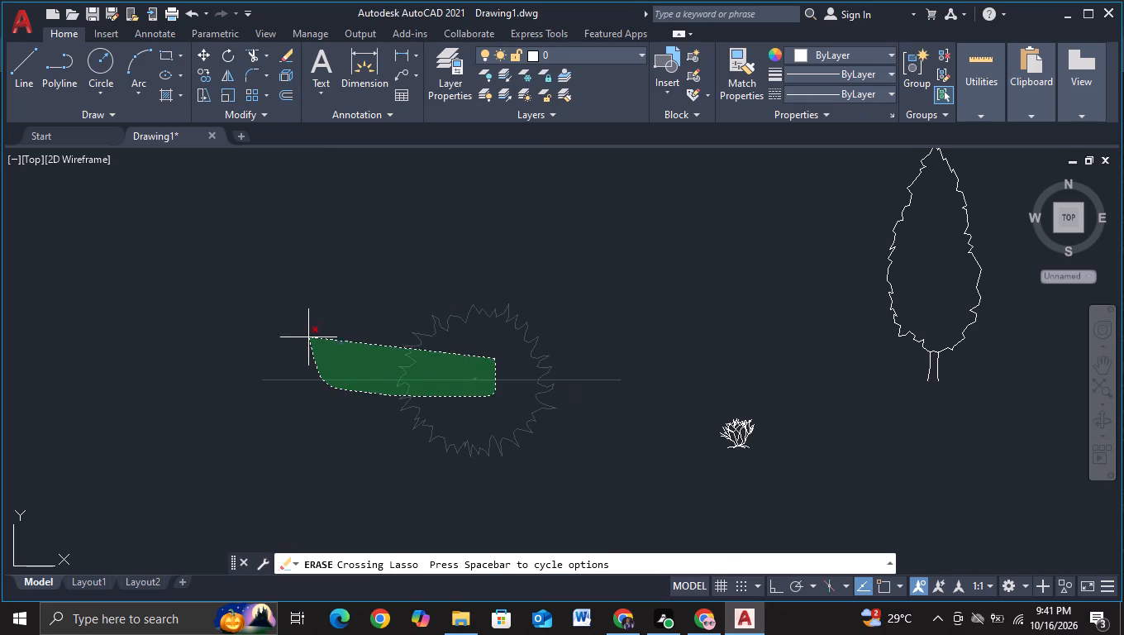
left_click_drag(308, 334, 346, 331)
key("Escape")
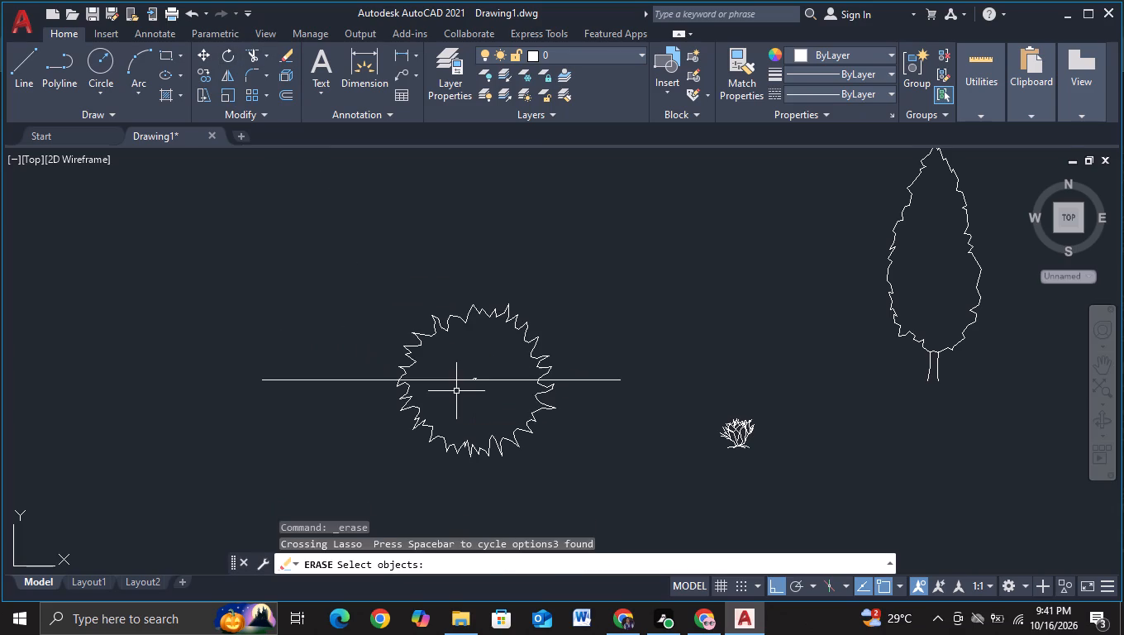
Trim away the horizontal lines crossing the round evergreen block with a freehand fence.
left_click(247, 55)
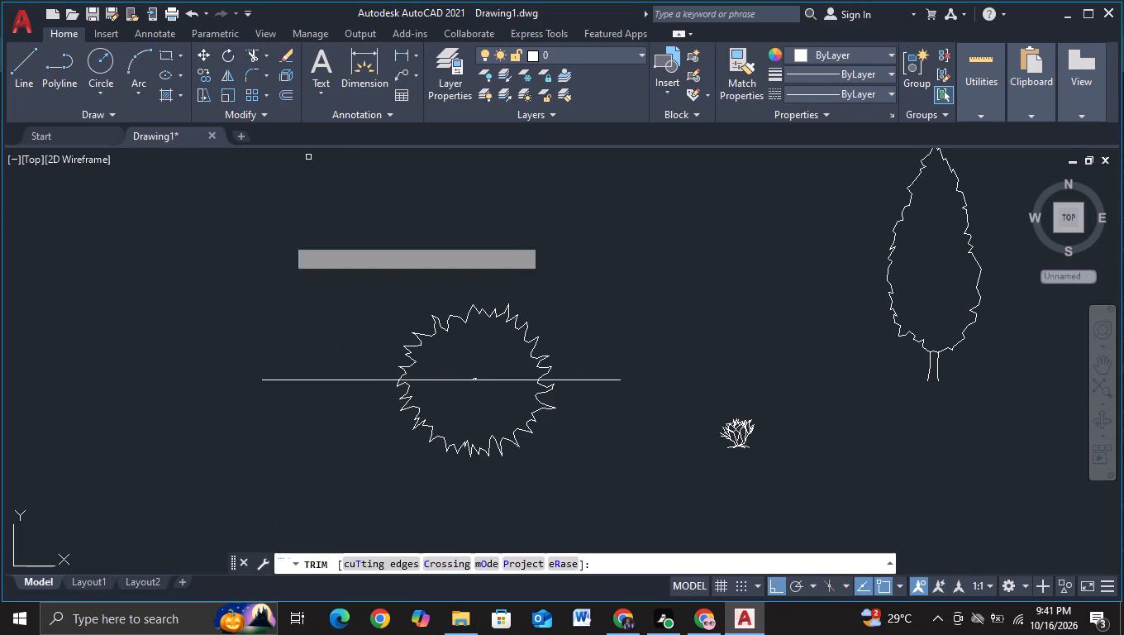
left_click_drag(295, 251, 564, 418)
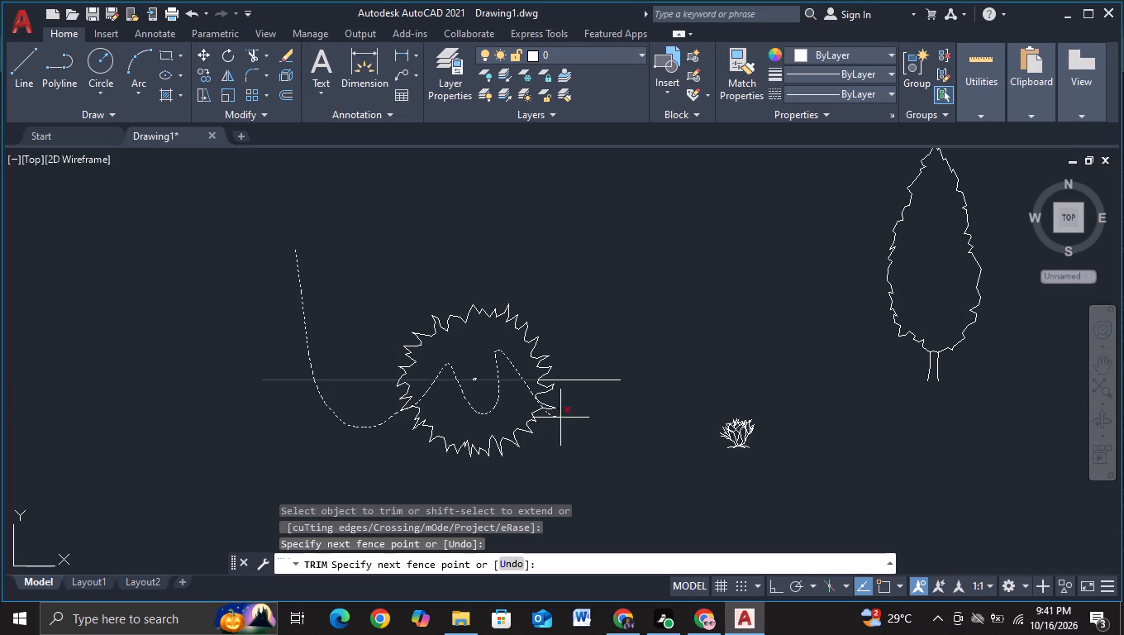
left_click_drag(564, 418, 577, 366)
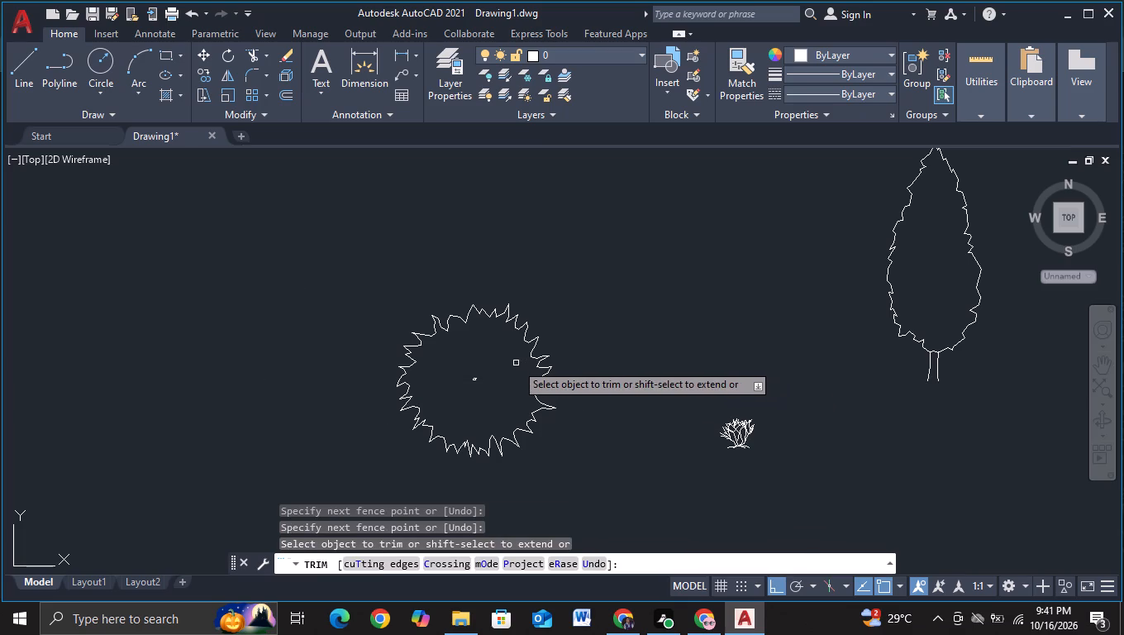
key("Escape")
Switch the round evergreen block's visibility state to Type 3 Evergreen (Elevation).
left_click(474, 379)
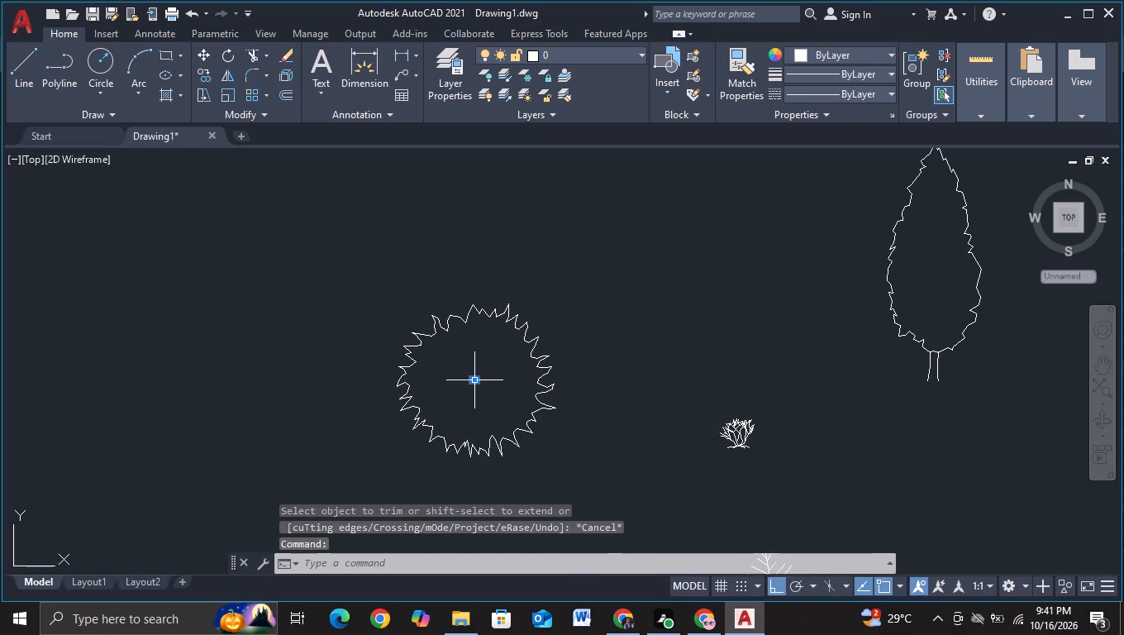
left_click(536, 377)
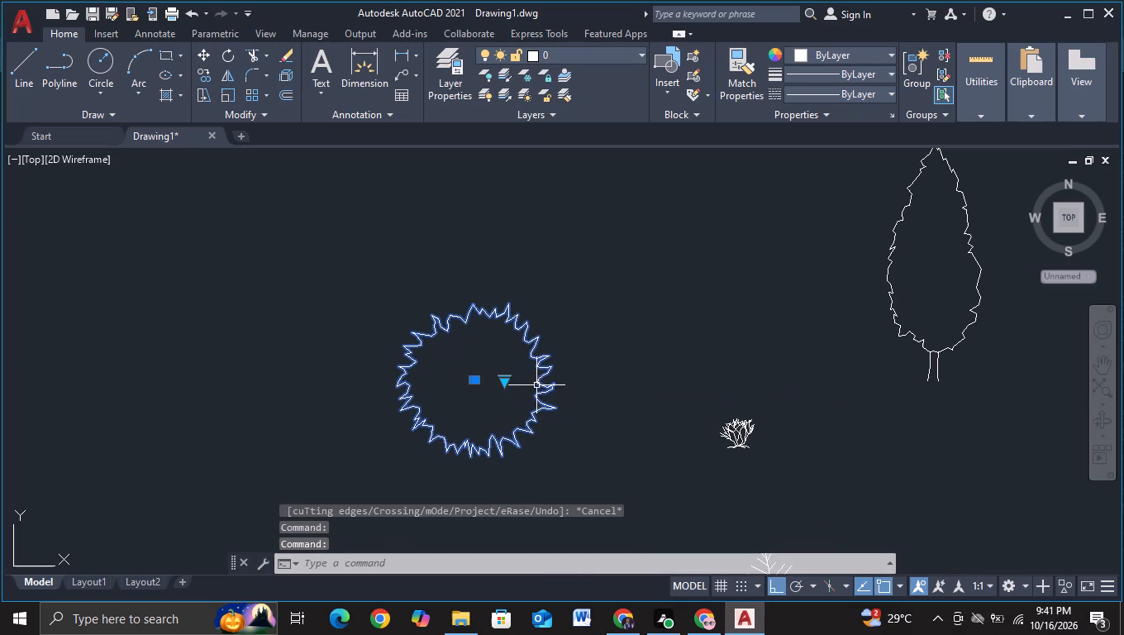
left_click(506, 384)
left_click(547, 372)
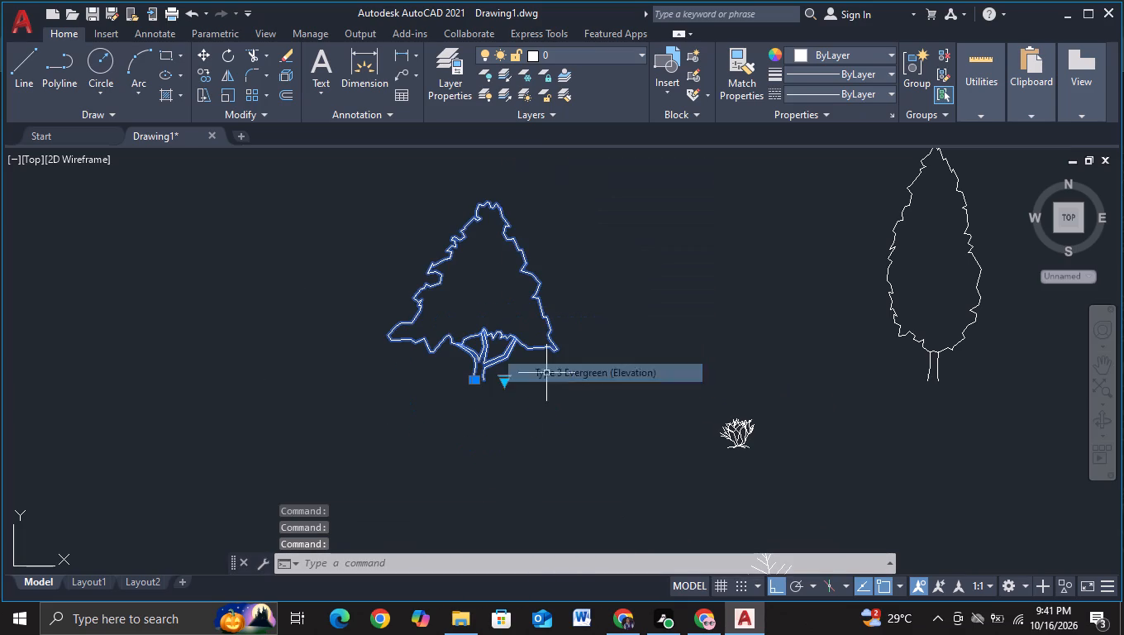
left_click(509, 380)
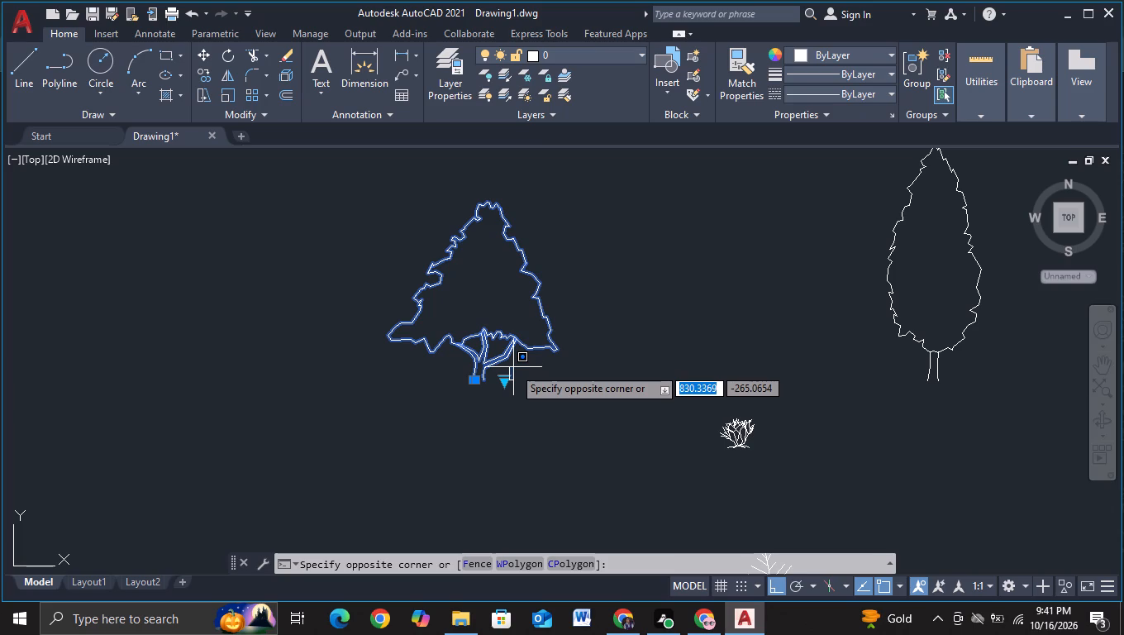
key("Escape")
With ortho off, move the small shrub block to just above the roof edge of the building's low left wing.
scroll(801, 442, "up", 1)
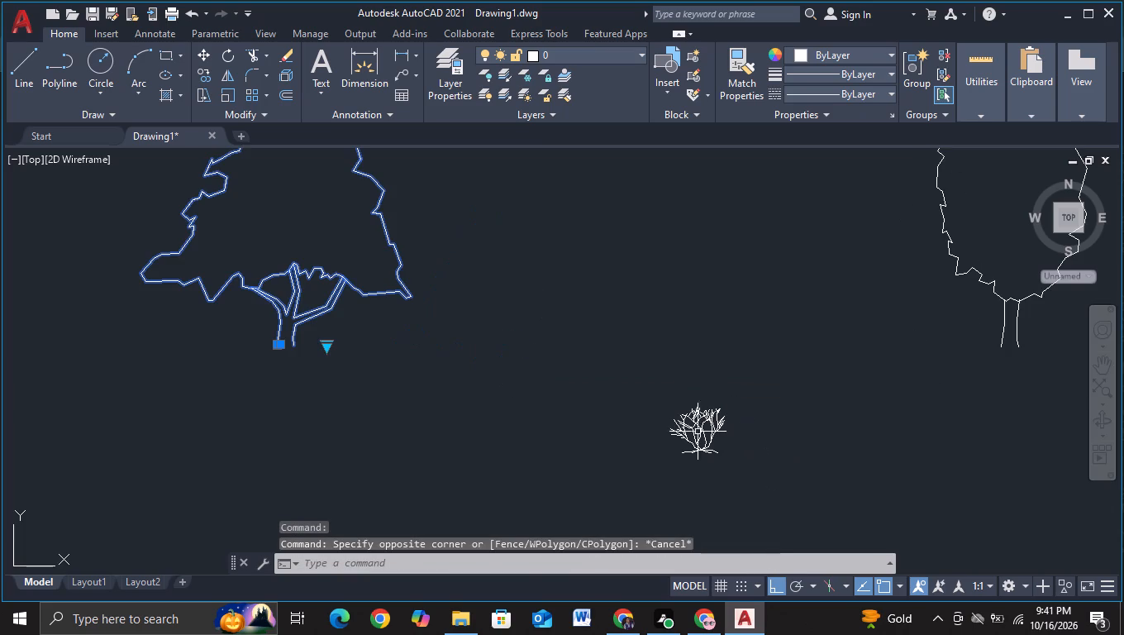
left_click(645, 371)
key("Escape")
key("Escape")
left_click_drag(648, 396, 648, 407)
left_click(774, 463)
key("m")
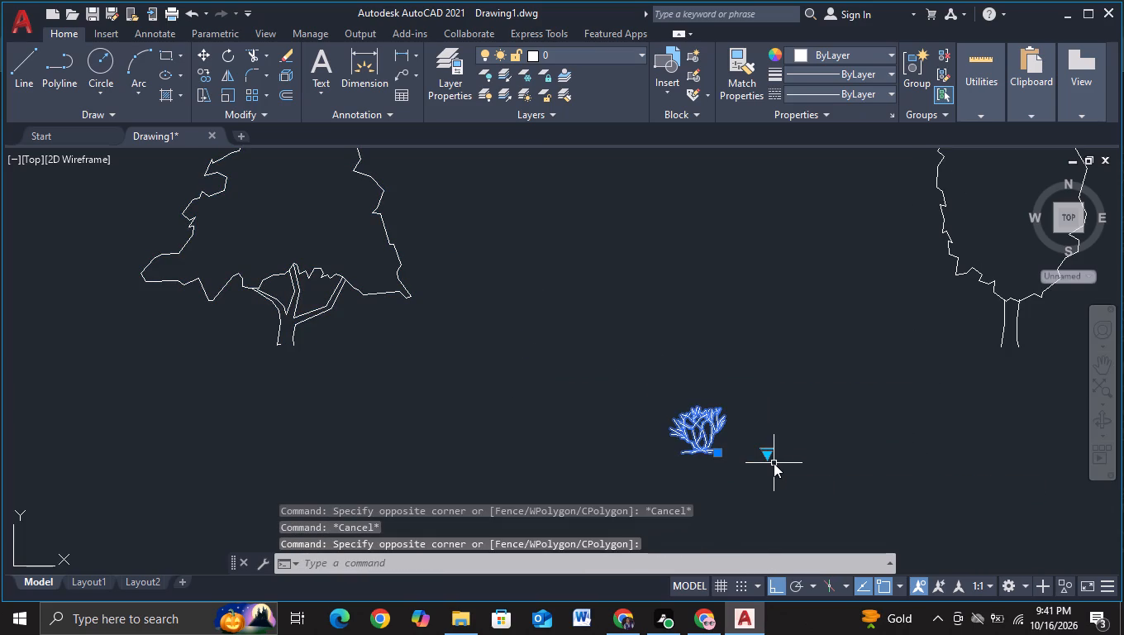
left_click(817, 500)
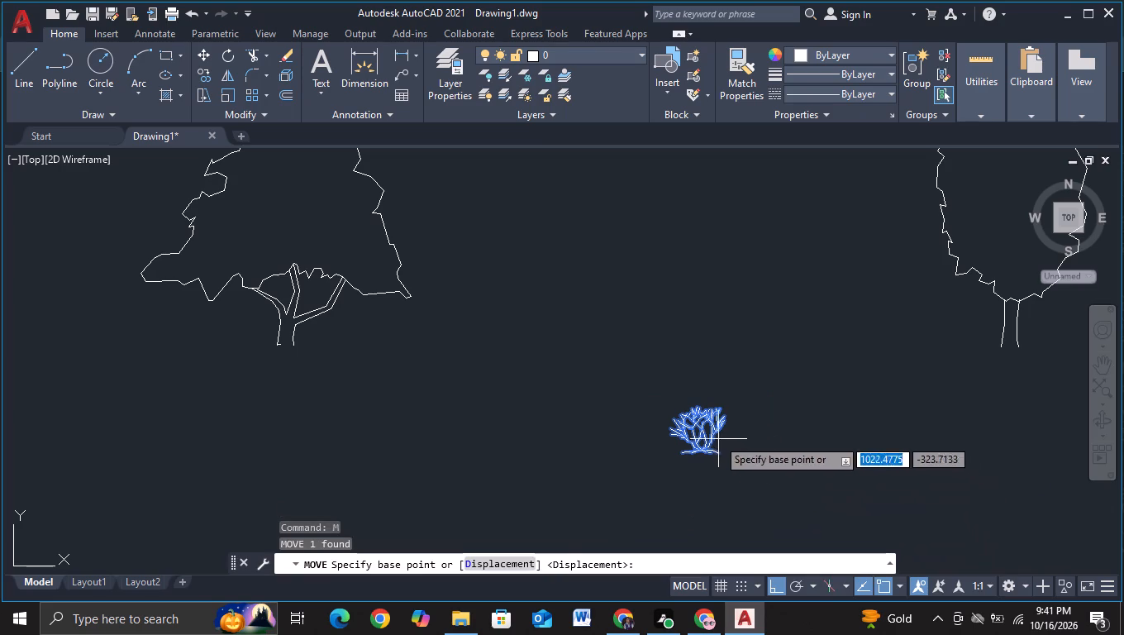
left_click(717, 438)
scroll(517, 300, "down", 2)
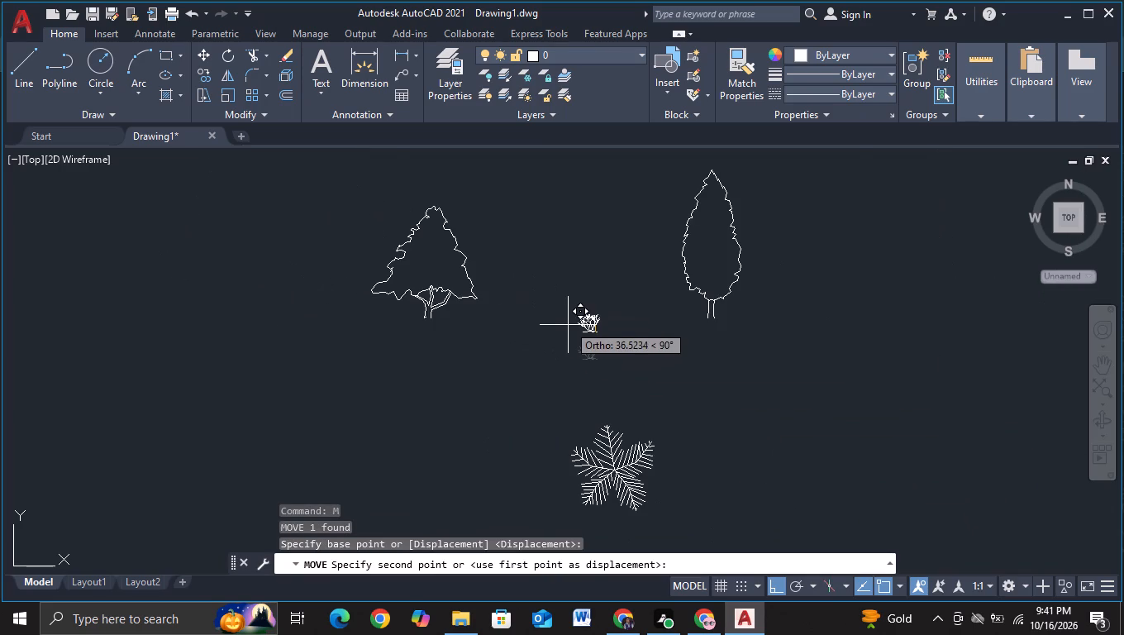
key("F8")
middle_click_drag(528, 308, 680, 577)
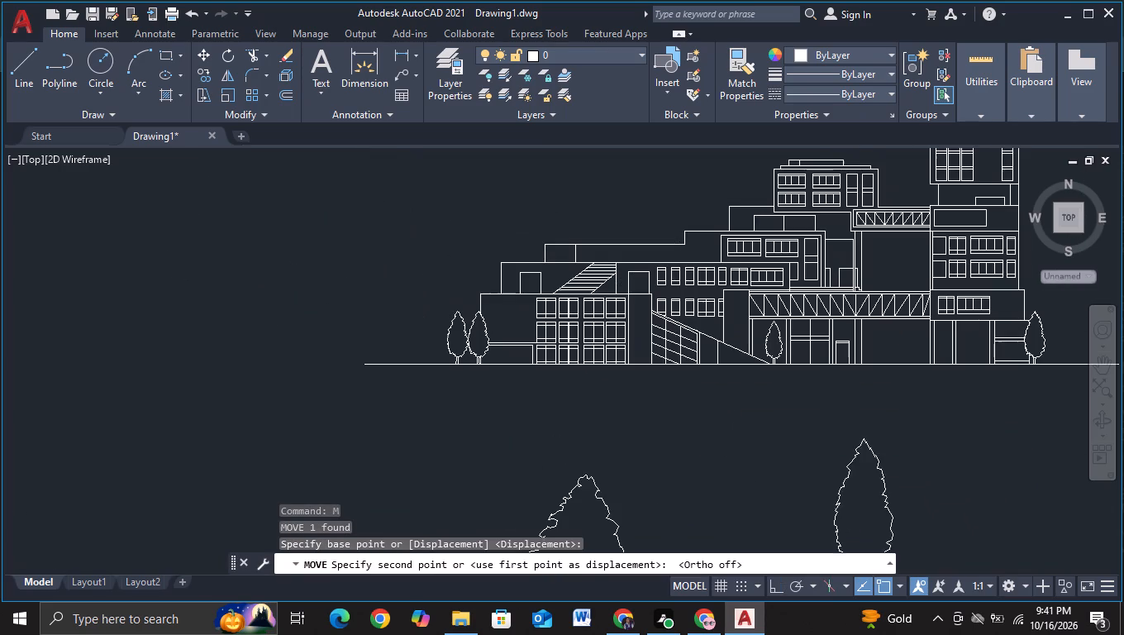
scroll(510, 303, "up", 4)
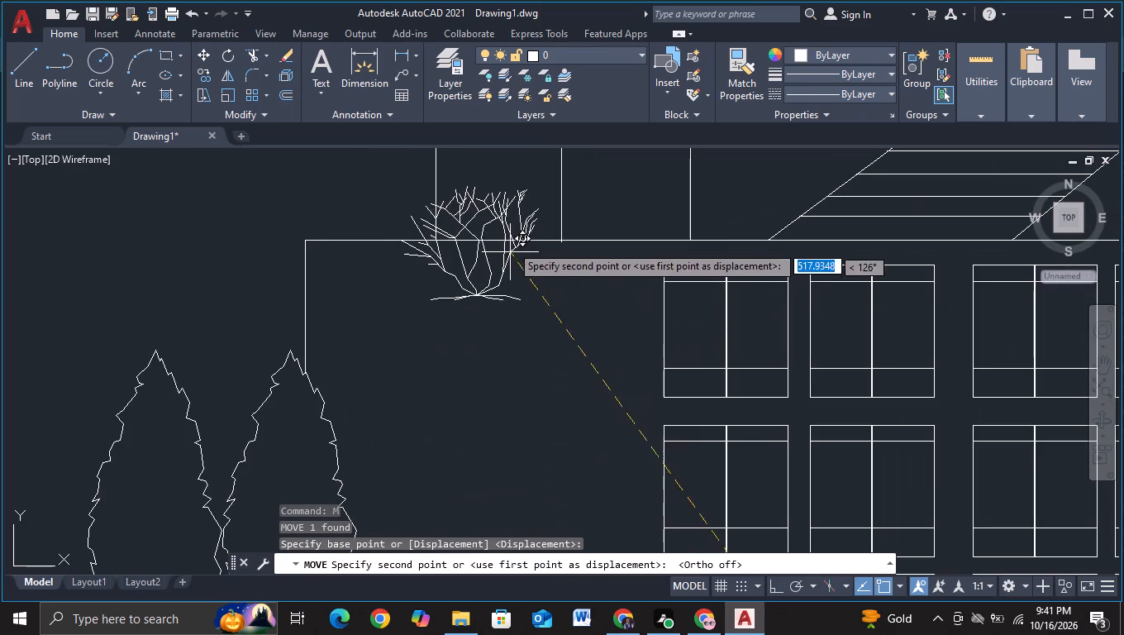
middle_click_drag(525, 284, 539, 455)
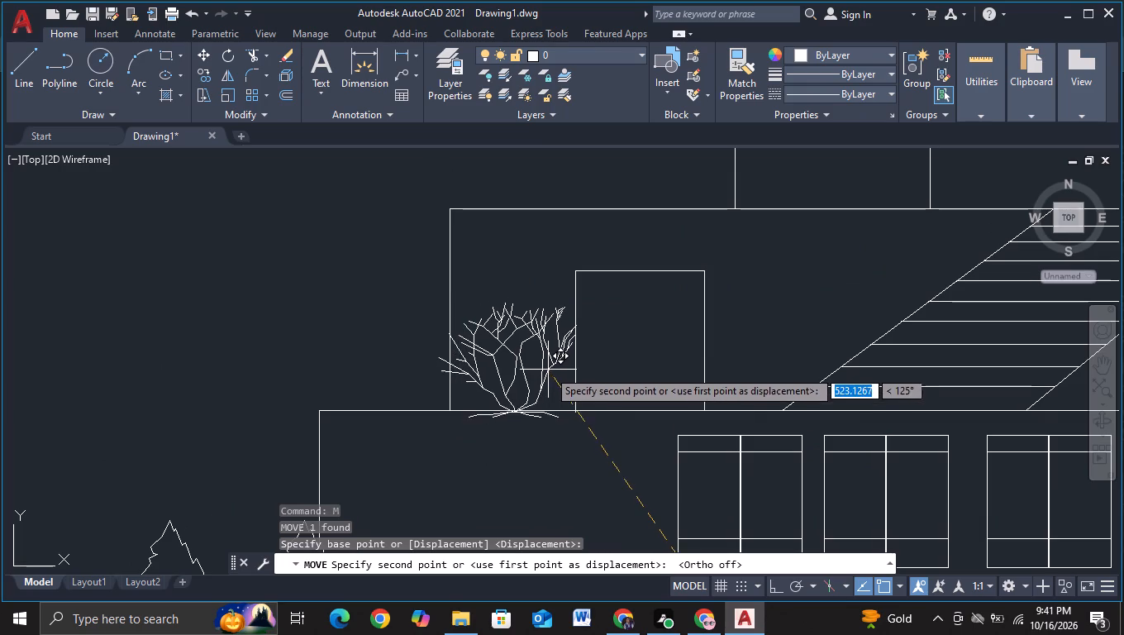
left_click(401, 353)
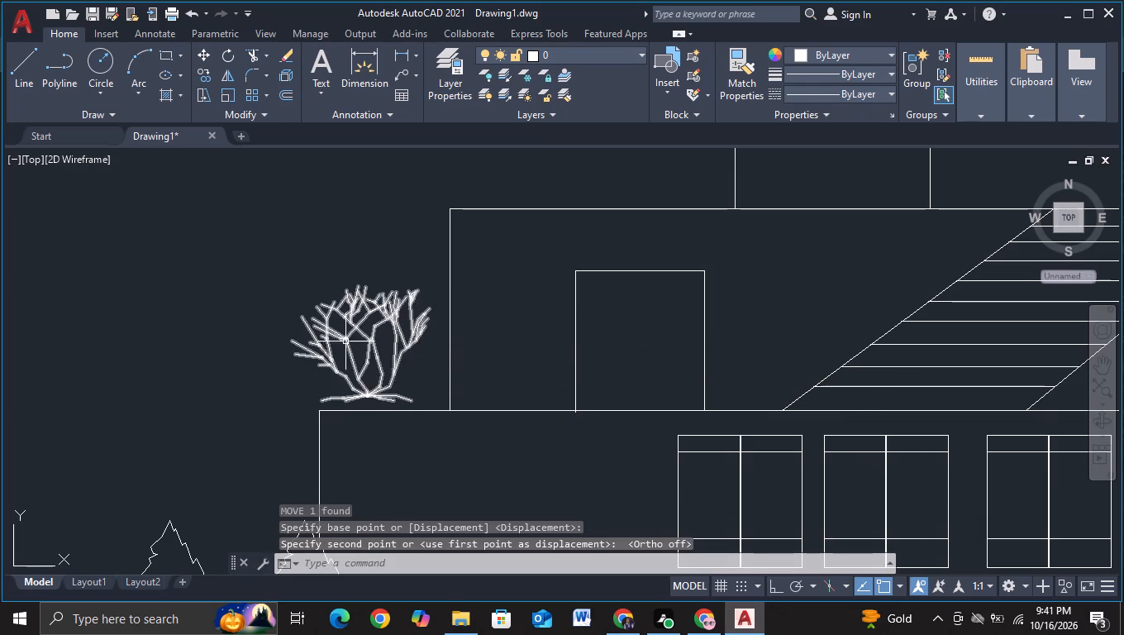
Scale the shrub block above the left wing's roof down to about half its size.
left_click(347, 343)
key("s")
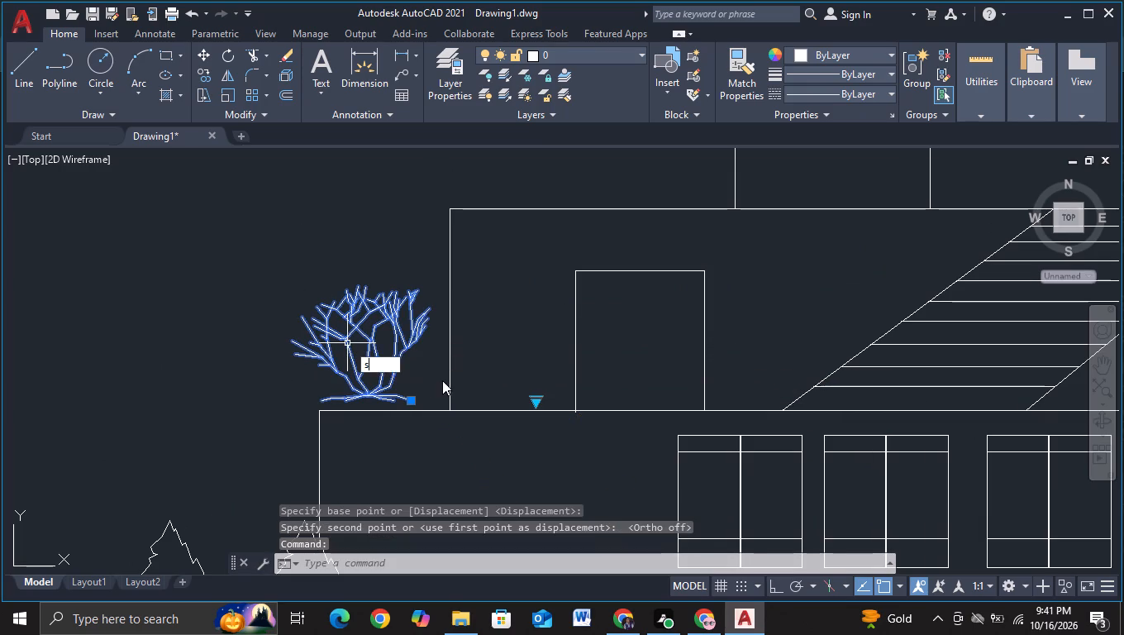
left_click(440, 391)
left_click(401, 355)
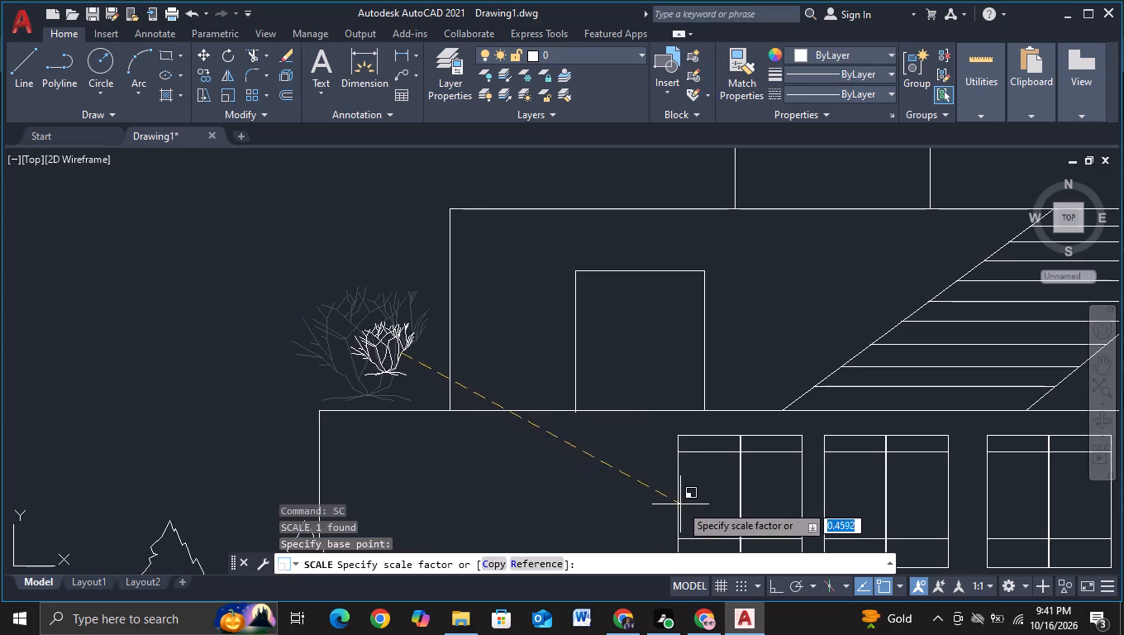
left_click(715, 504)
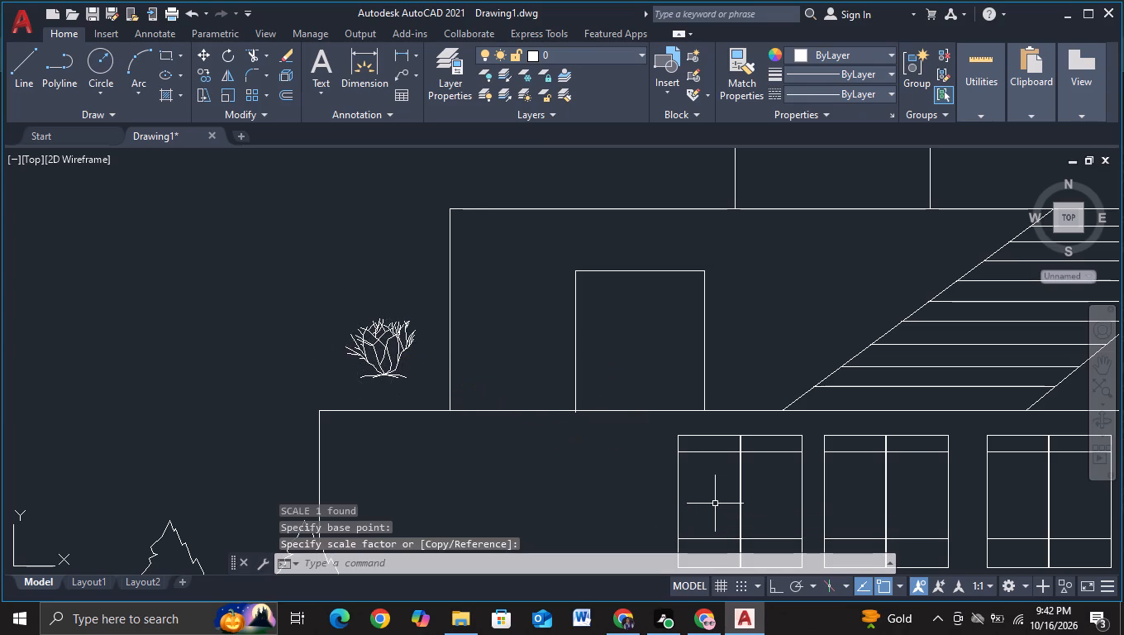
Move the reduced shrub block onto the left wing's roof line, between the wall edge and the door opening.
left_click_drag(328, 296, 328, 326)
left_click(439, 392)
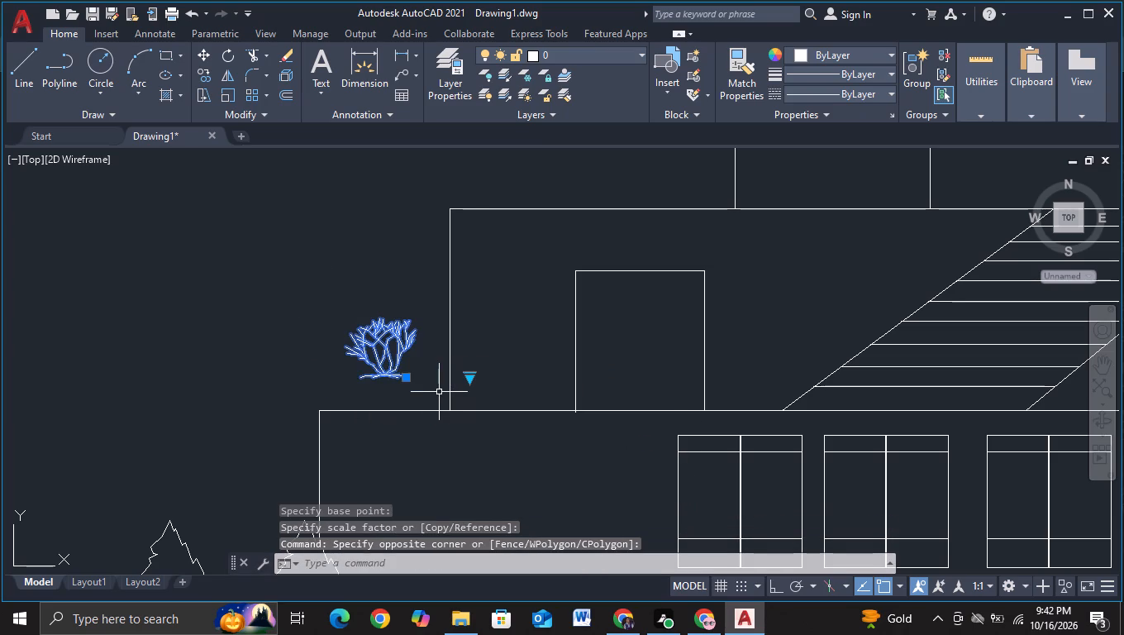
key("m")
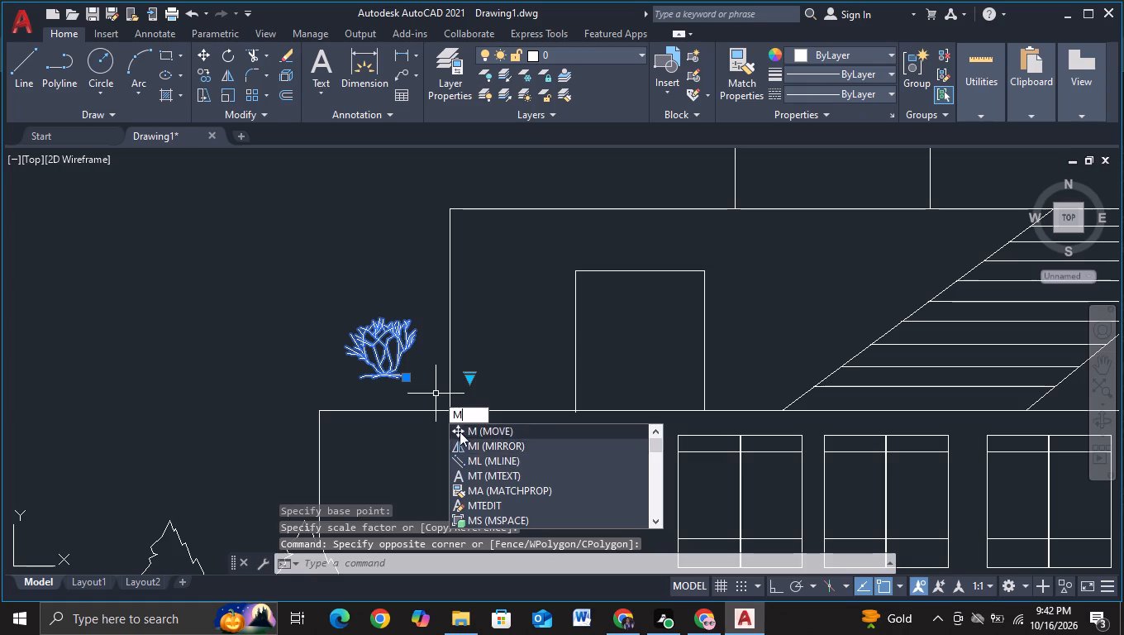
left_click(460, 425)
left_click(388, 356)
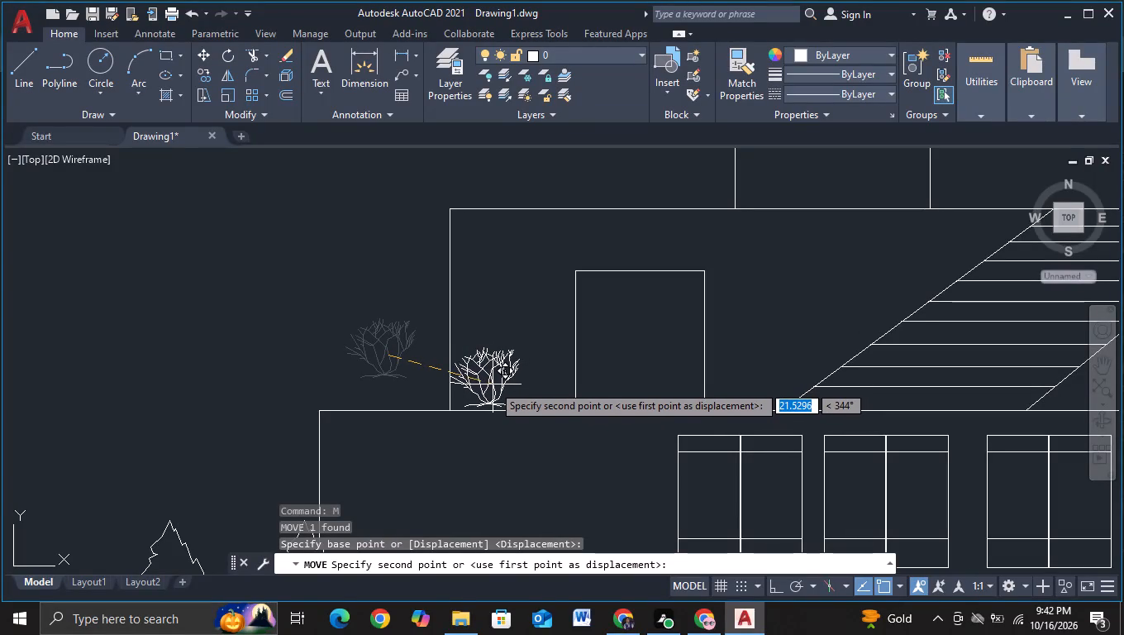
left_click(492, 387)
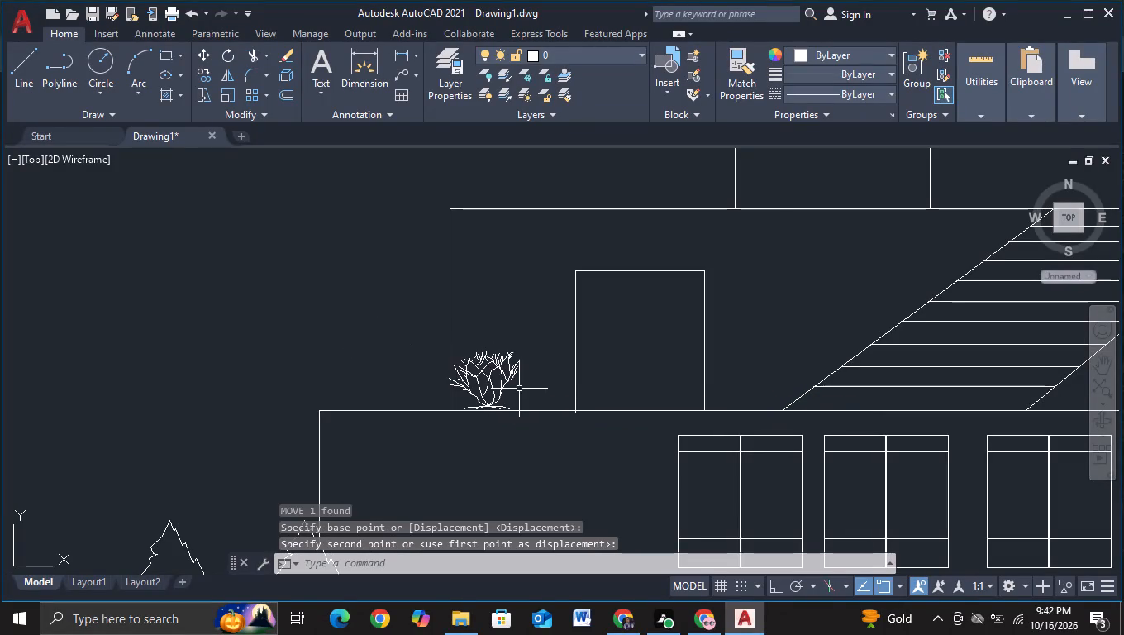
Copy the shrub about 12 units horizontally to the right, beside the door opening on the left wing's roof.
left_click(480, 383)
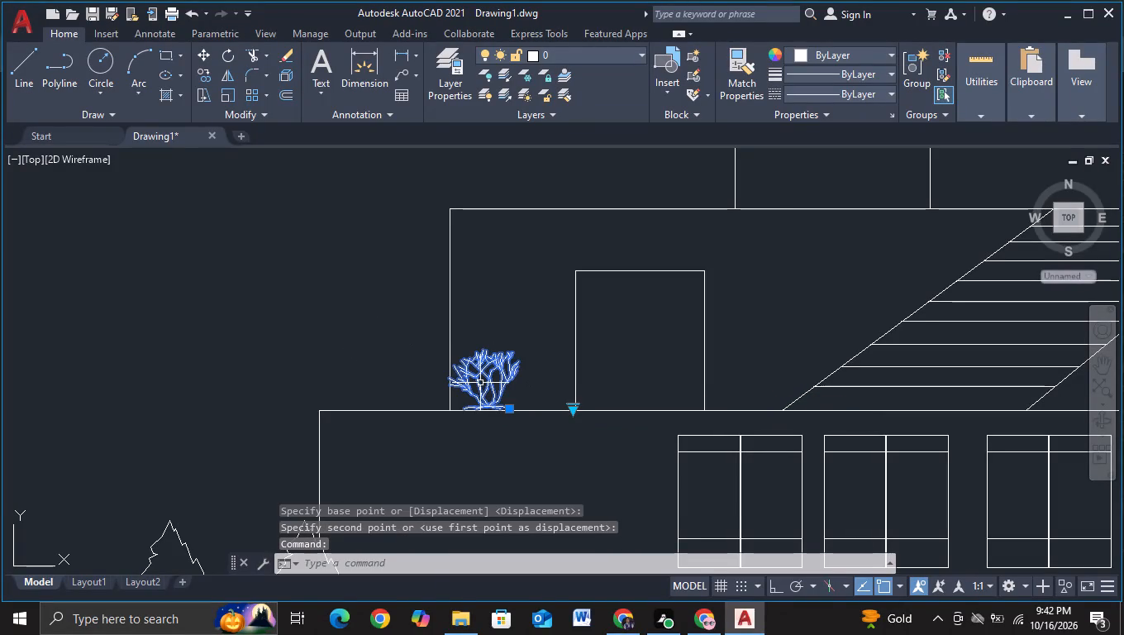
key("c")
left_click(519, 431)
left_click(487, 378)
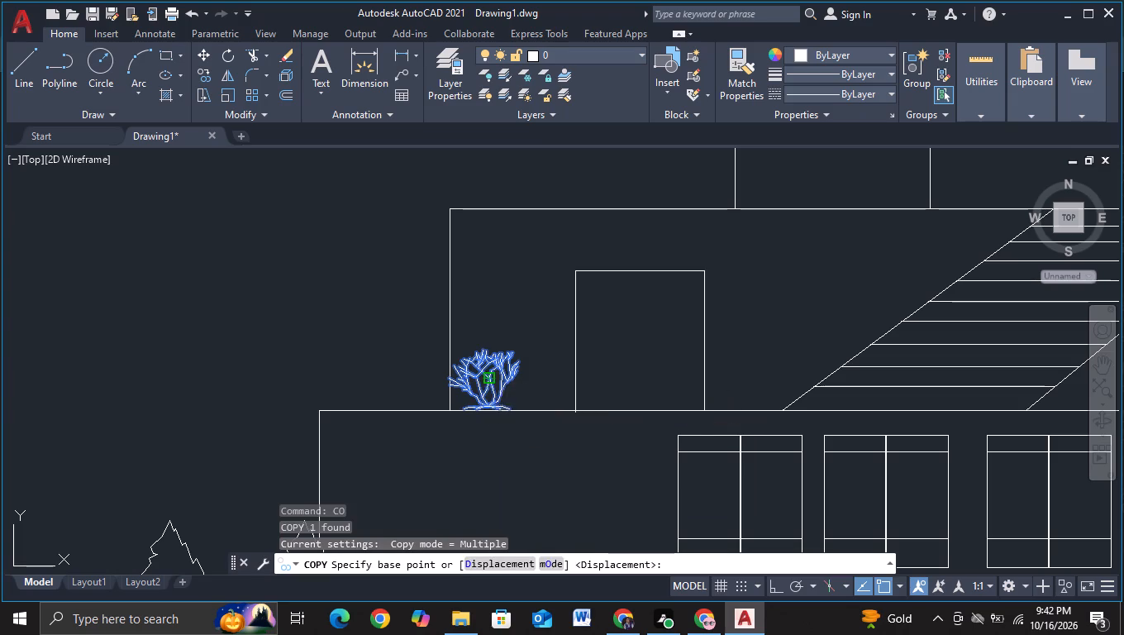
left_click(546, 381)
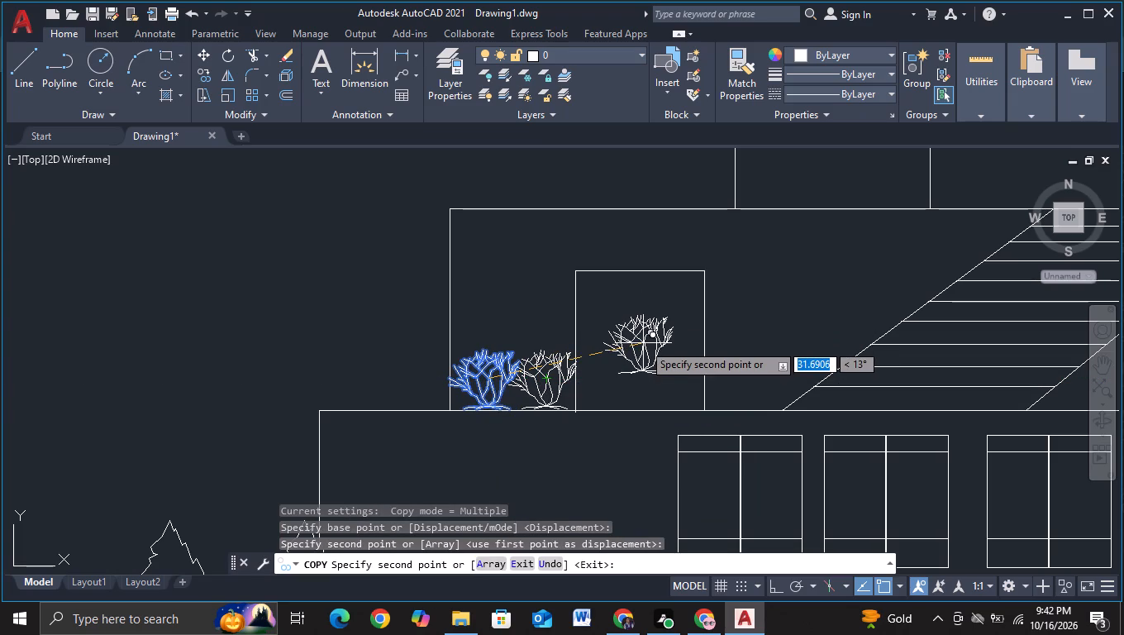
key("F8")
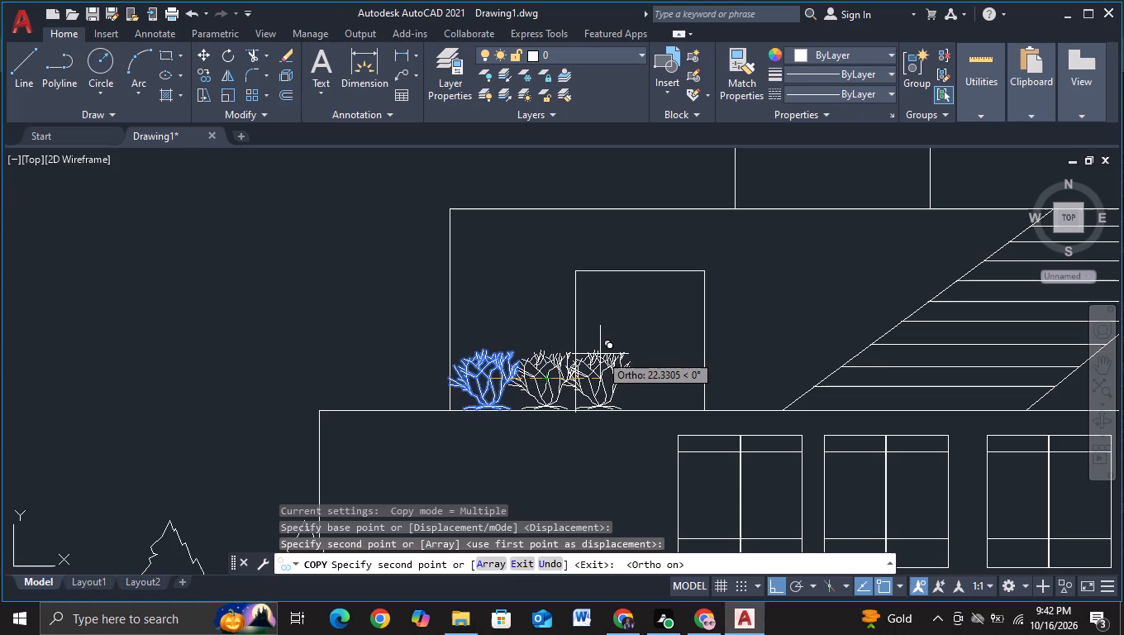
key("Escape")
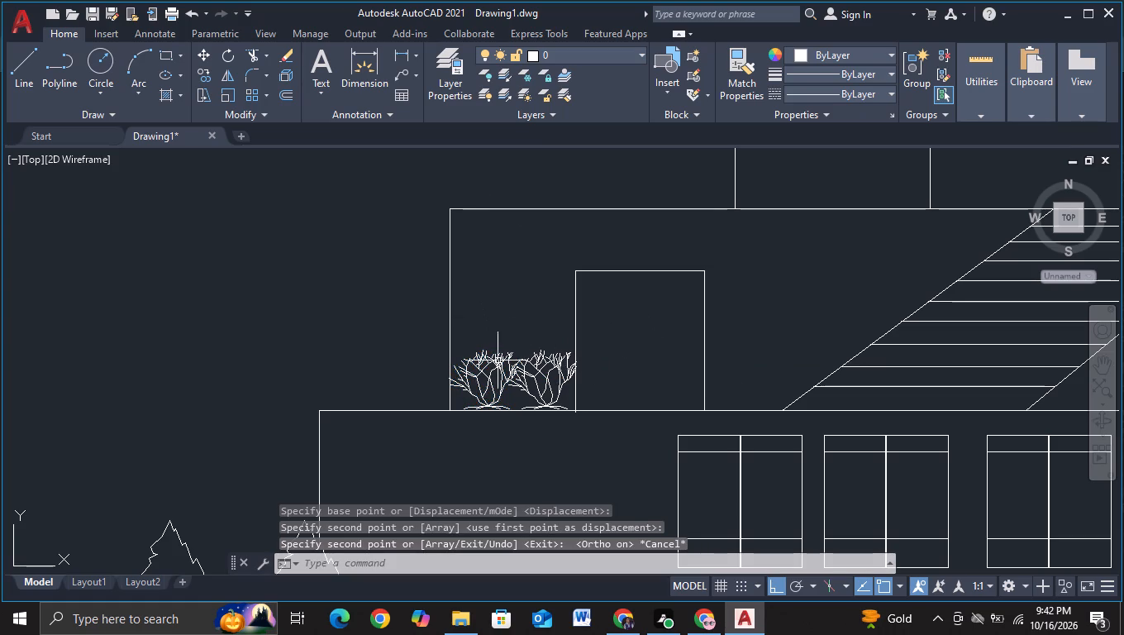
Delete both shrubs from the left wing's roof.
left_click(504, 374)
left_click(532, 376)
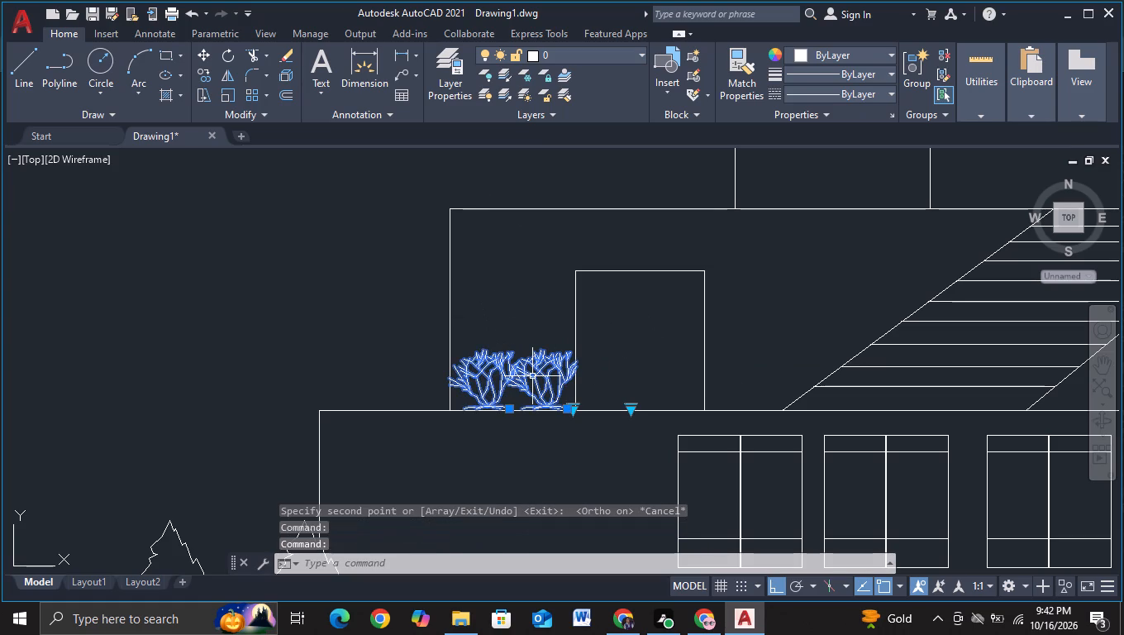
key("Delete")
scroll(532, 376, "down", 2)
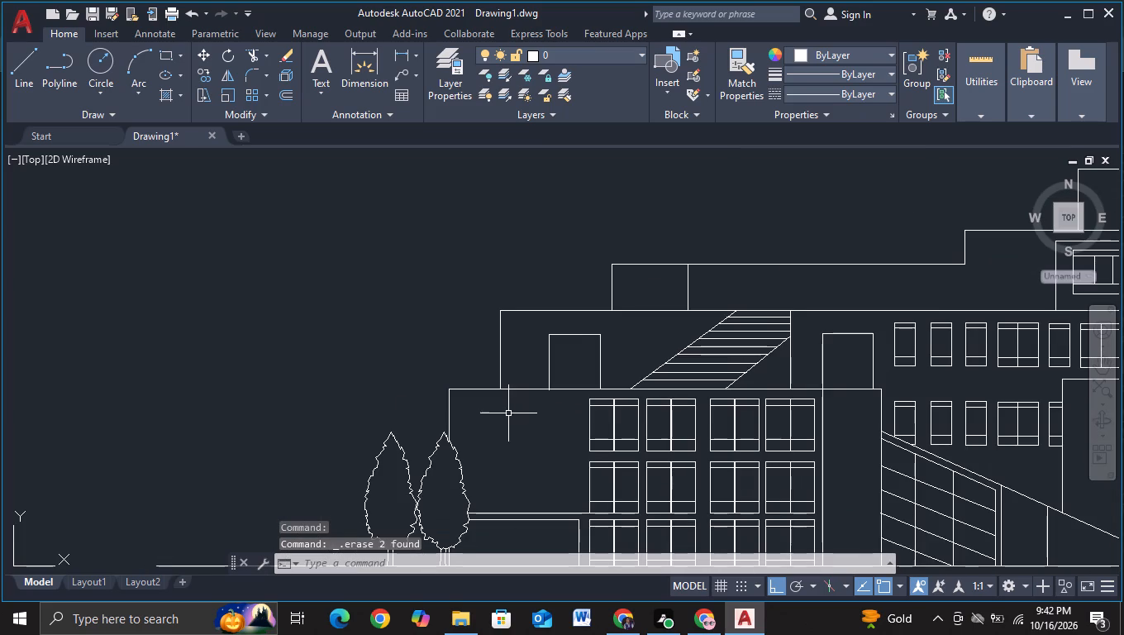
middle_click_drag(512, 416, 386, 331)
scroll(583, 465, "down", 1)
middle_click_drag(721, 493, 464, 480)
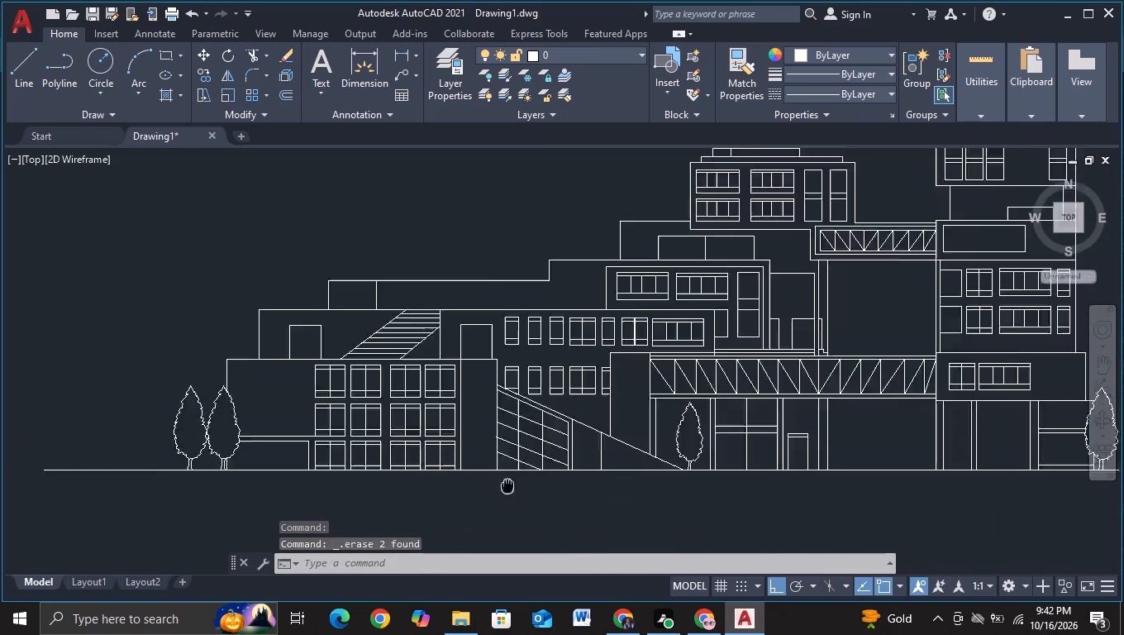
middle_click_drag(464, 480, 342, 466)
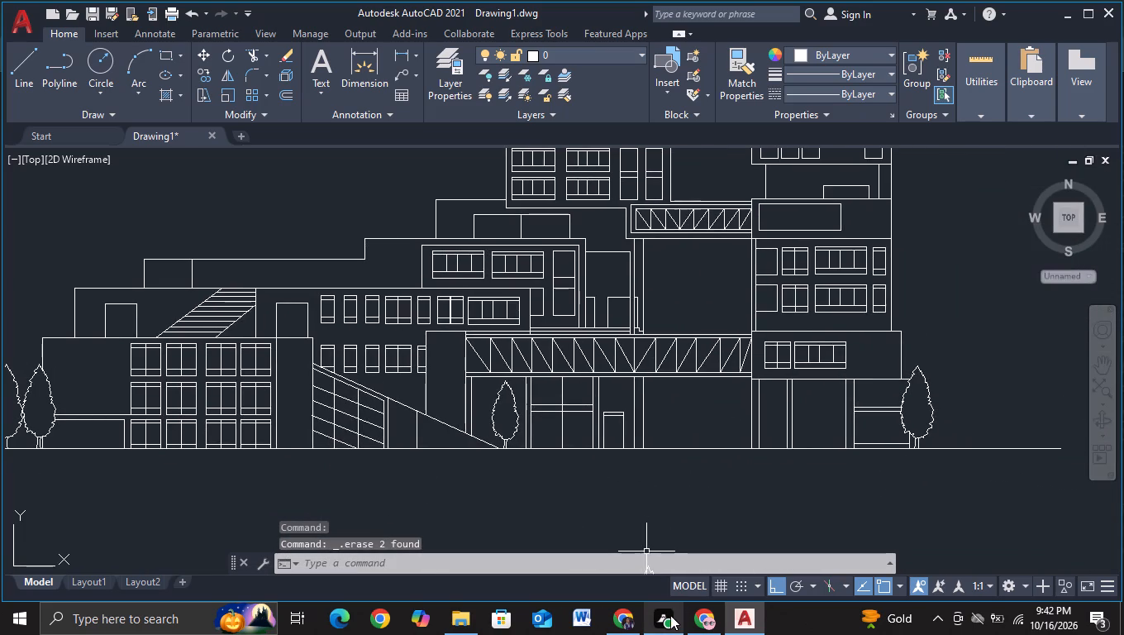
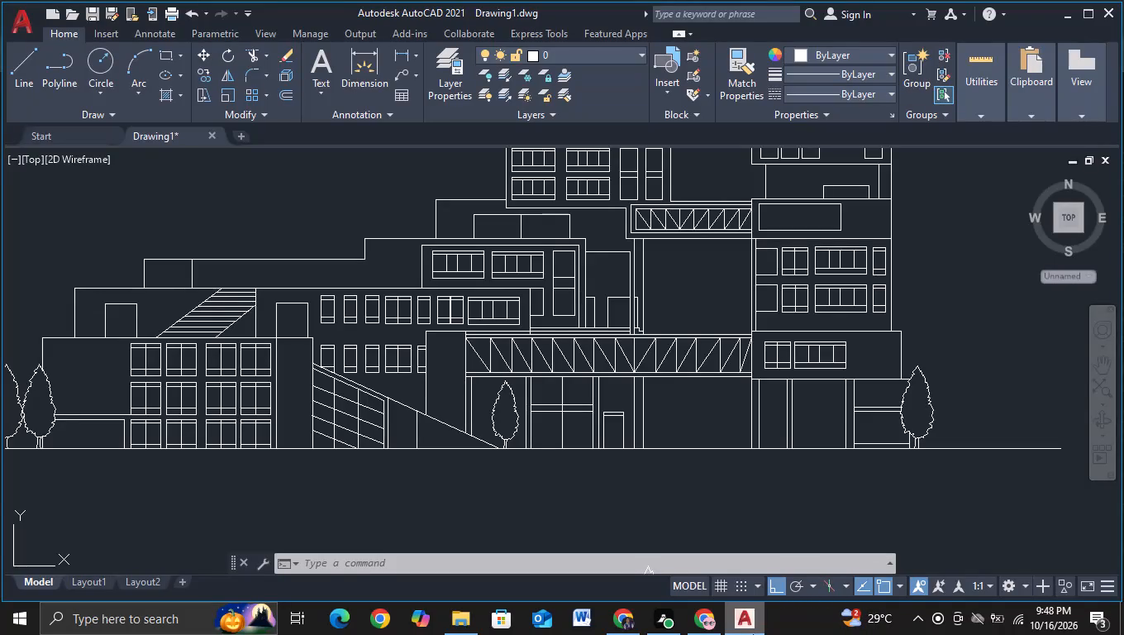
Scale the wide conifer below the elevation down to roughly half its size, using a base point inside the tree.
scroll(507, 594, "down", 1)
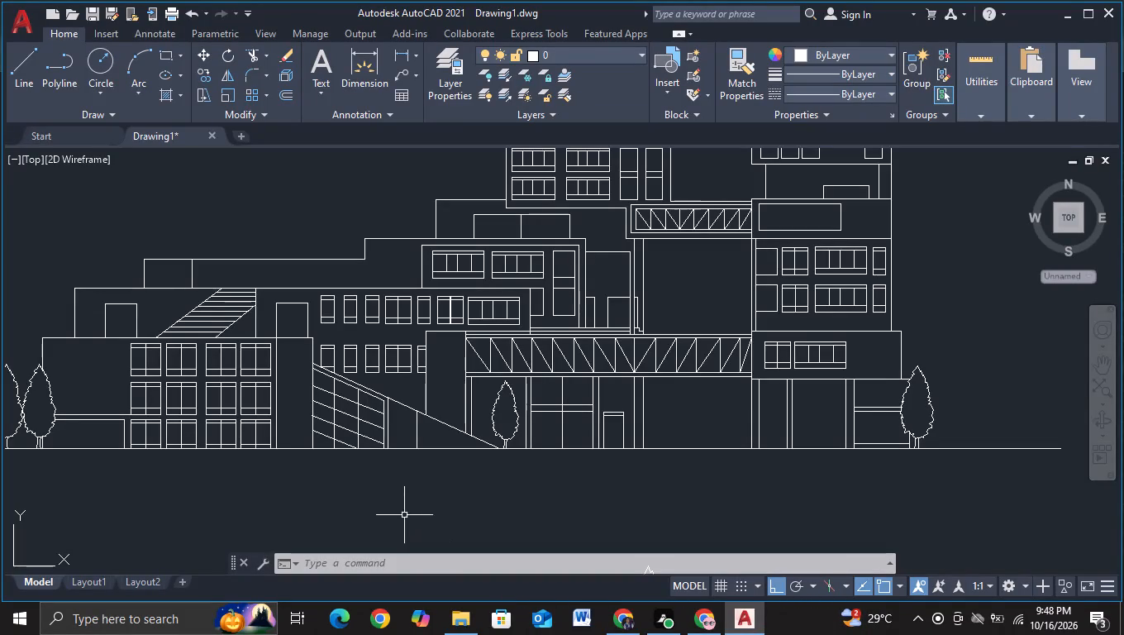
middle_click_drag(404, 515, 798, 551)
middle_click_drag(780, 524, 534, 476)
scroll(511, 471, "down", 3)
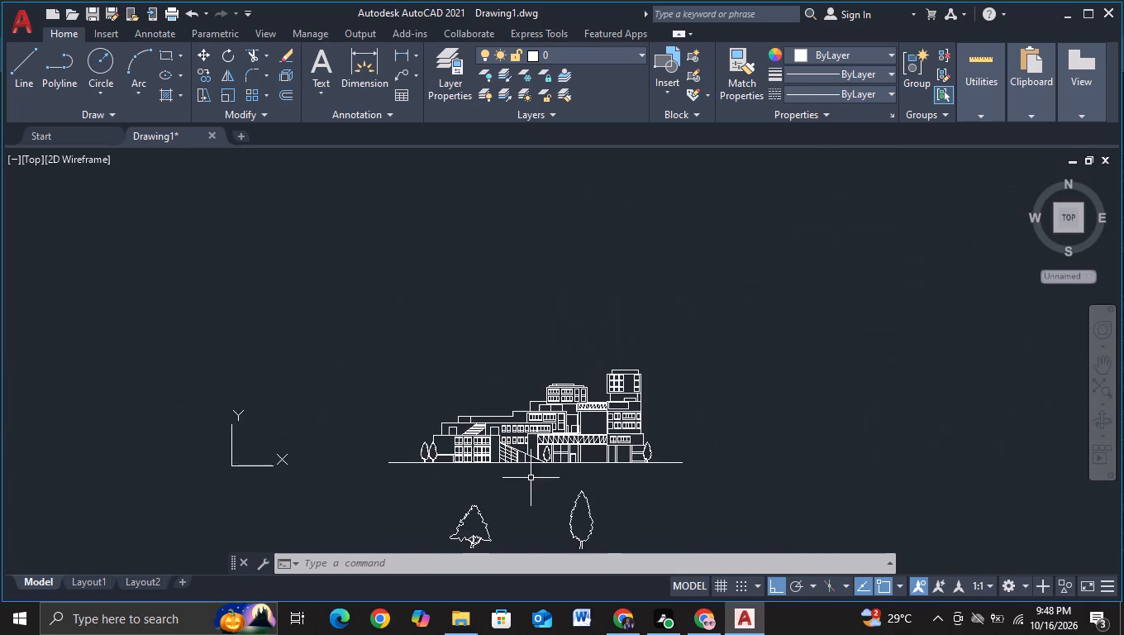
middle_click_drag(533, 480, 493, 389)
middle_click_drag(505, 470, 493, 425)
scroll(487, 425, "up", 2)
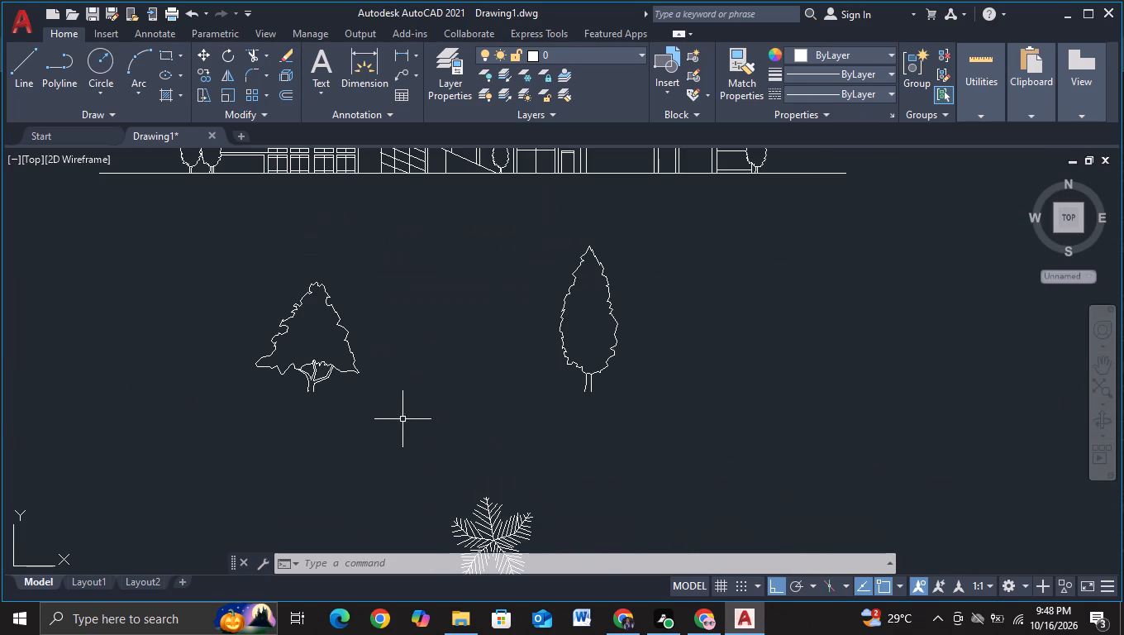
left_click(260, 274)
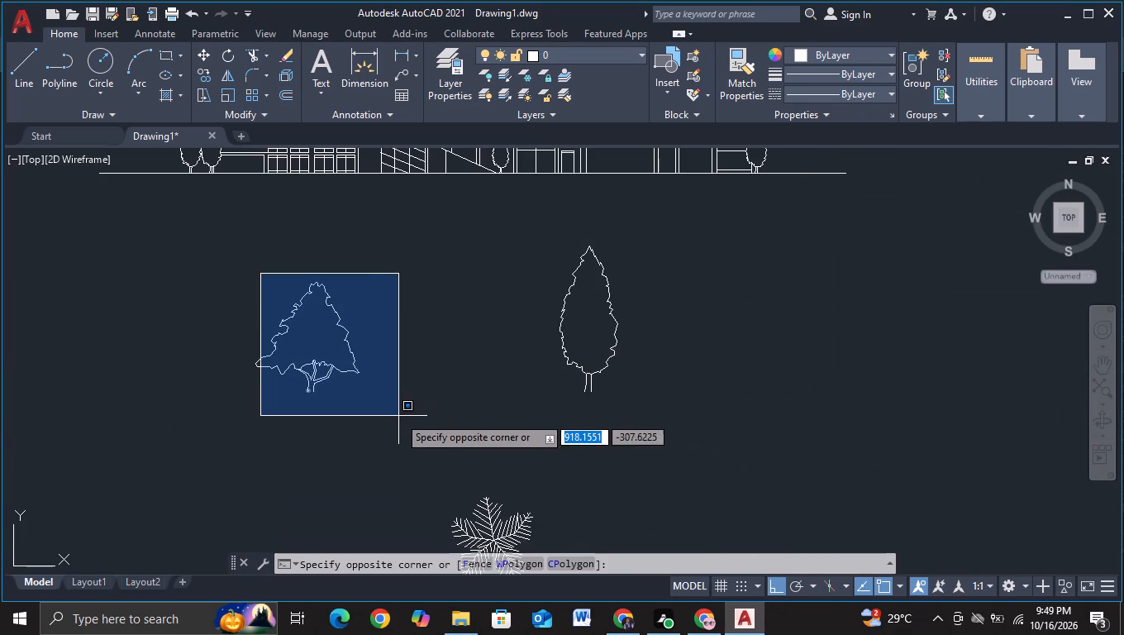
left_click(376, 415)
left_click(330, 370)
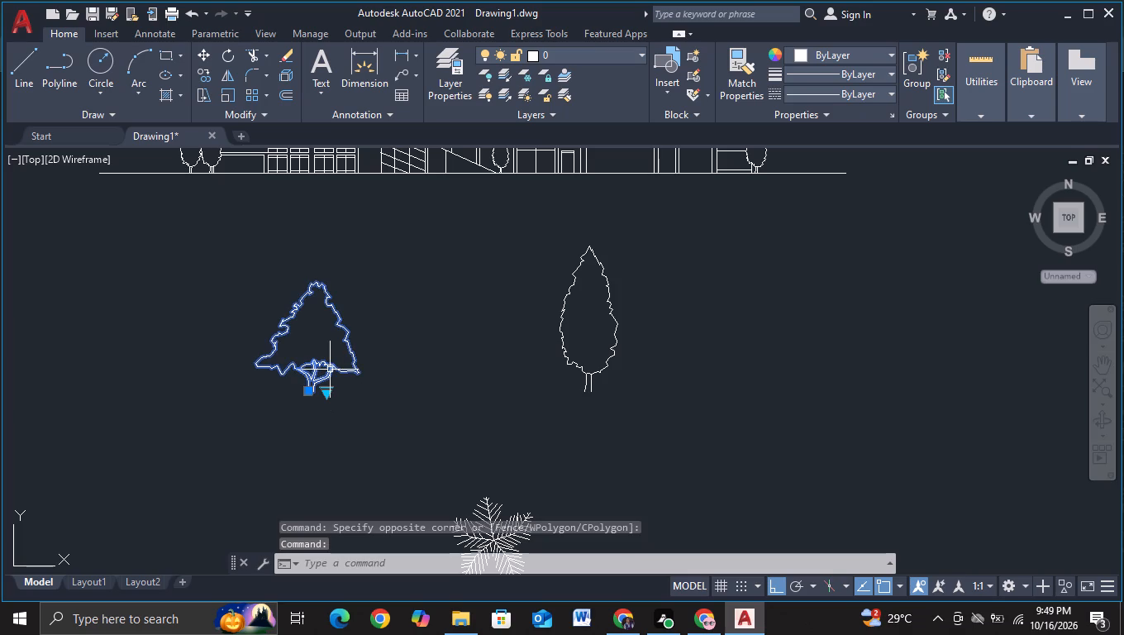
key("s")
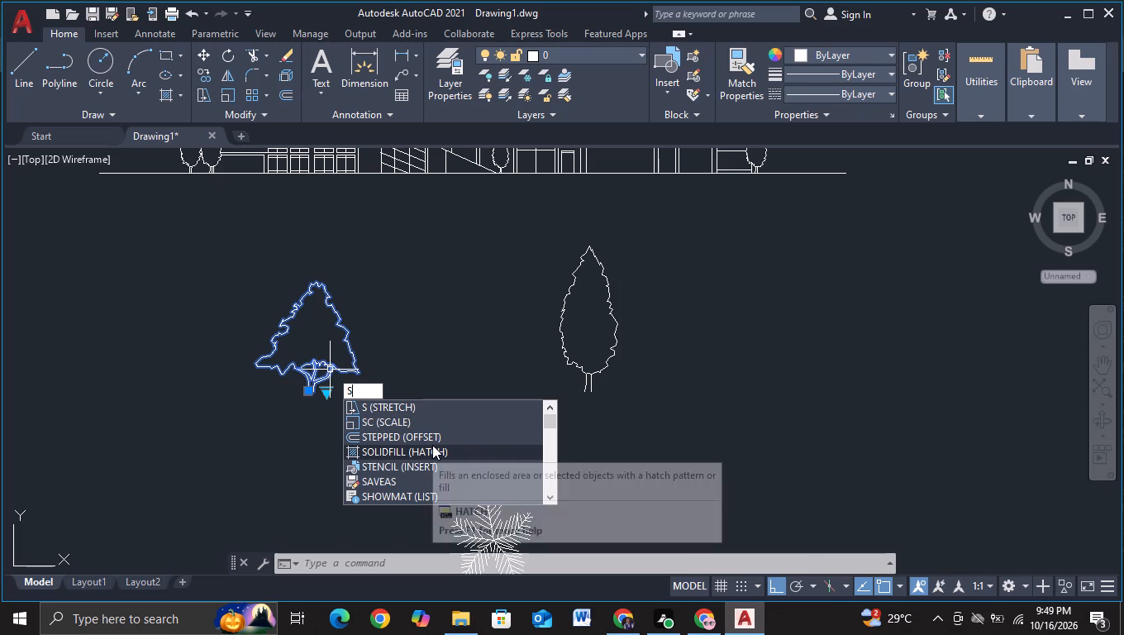
left_click(381, 415)
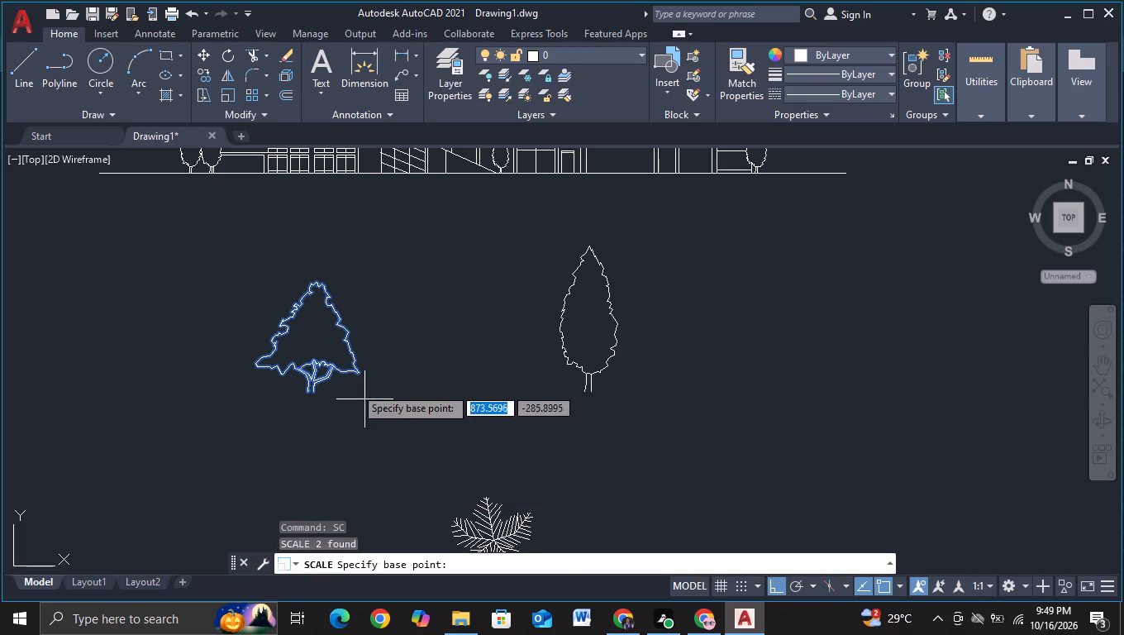
left_click(326, 346)
left_click(382, 357)
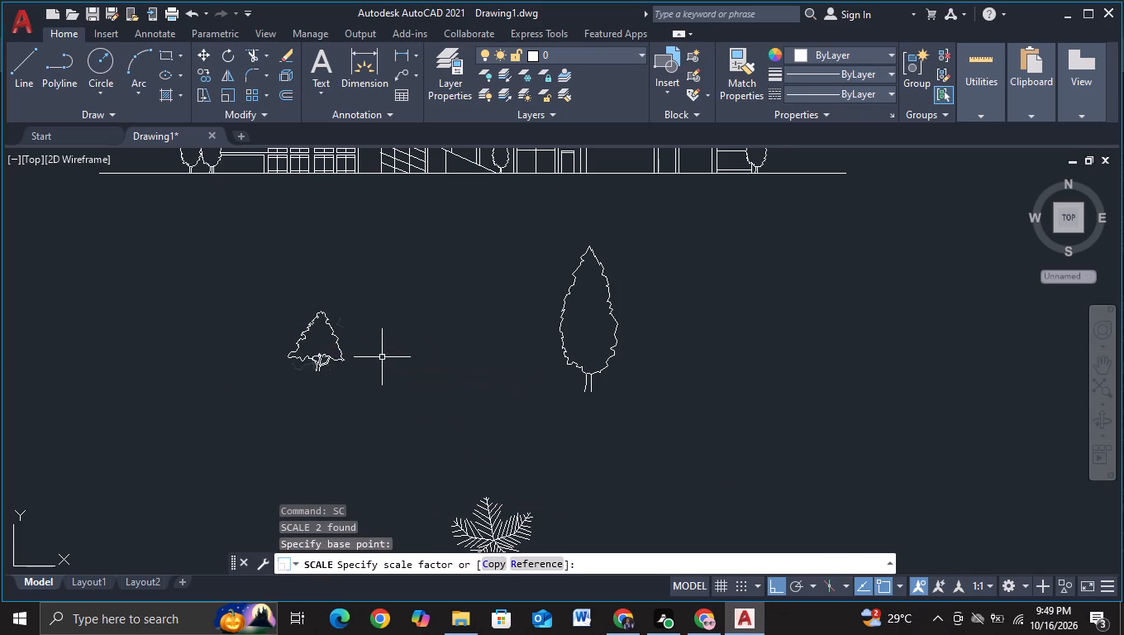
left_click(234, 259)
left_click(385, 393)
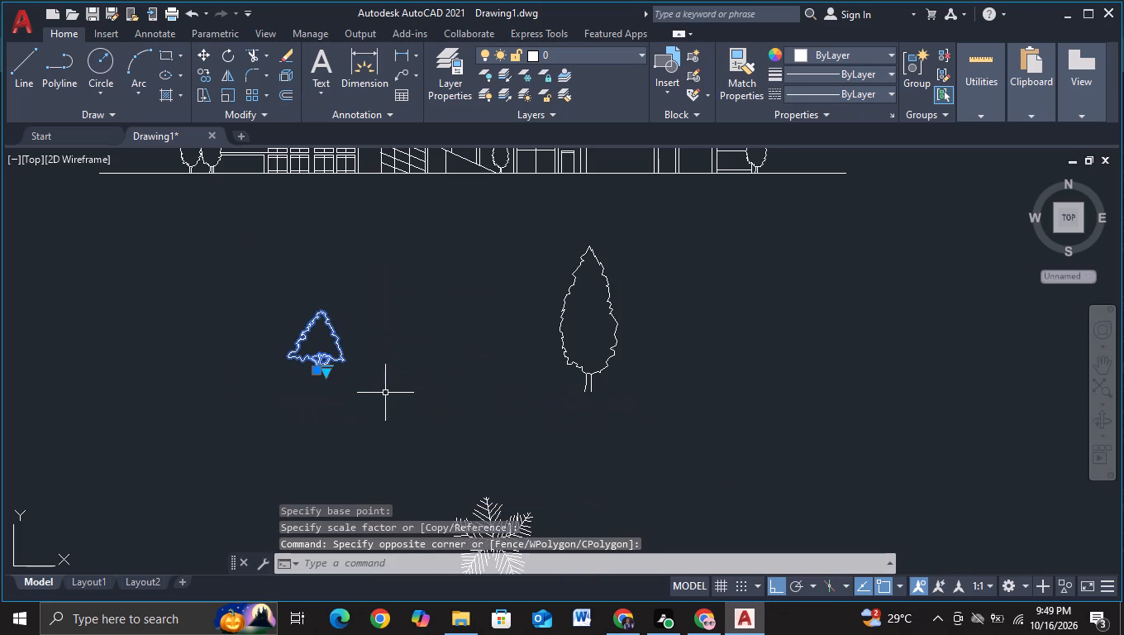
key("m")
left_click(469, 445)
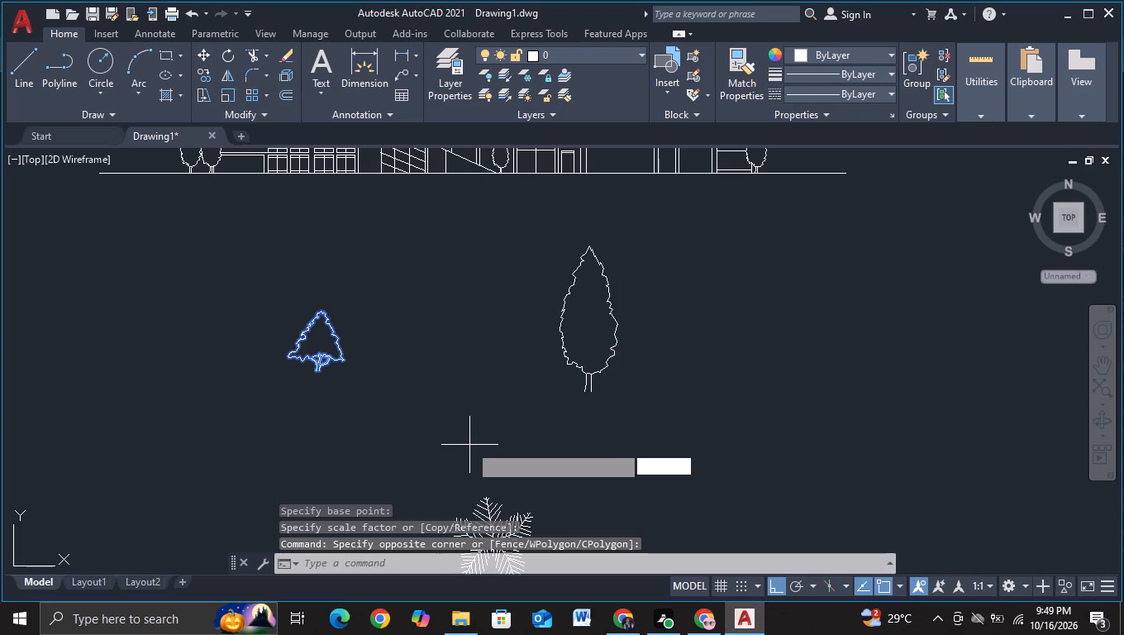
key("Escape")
Move the reduced conifer, with Ortho off, to just above the two slender trees at the building's left end.
left_click(243, 317)
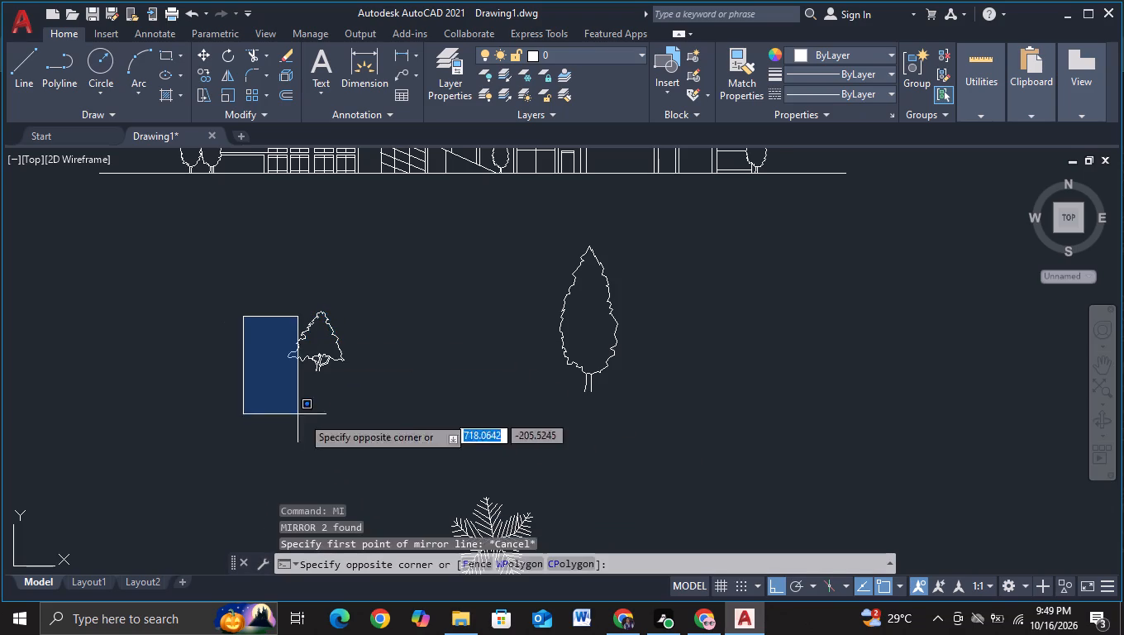
left_click(386, 388)
left_click(211, 247)
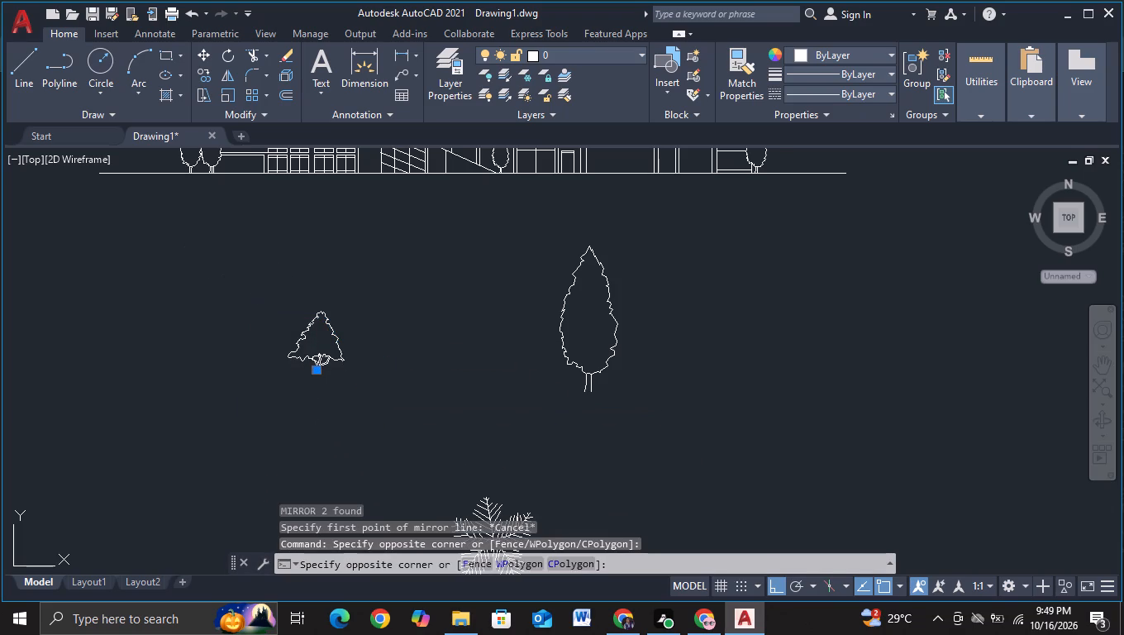
left_click(354, 418)
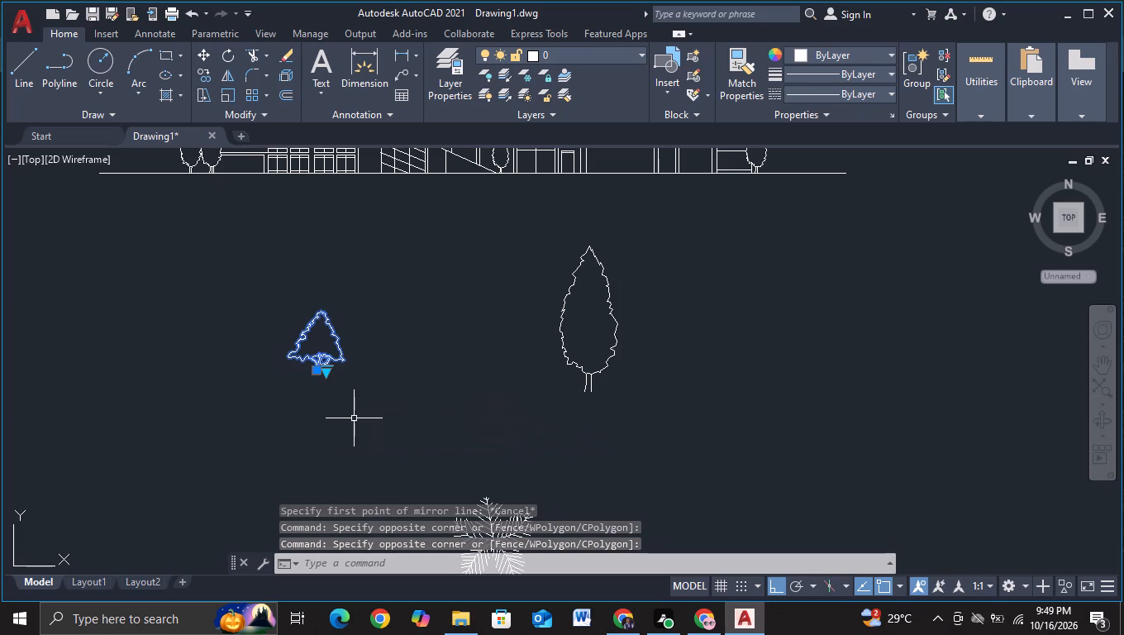
key("m")
left_click(429, 458)
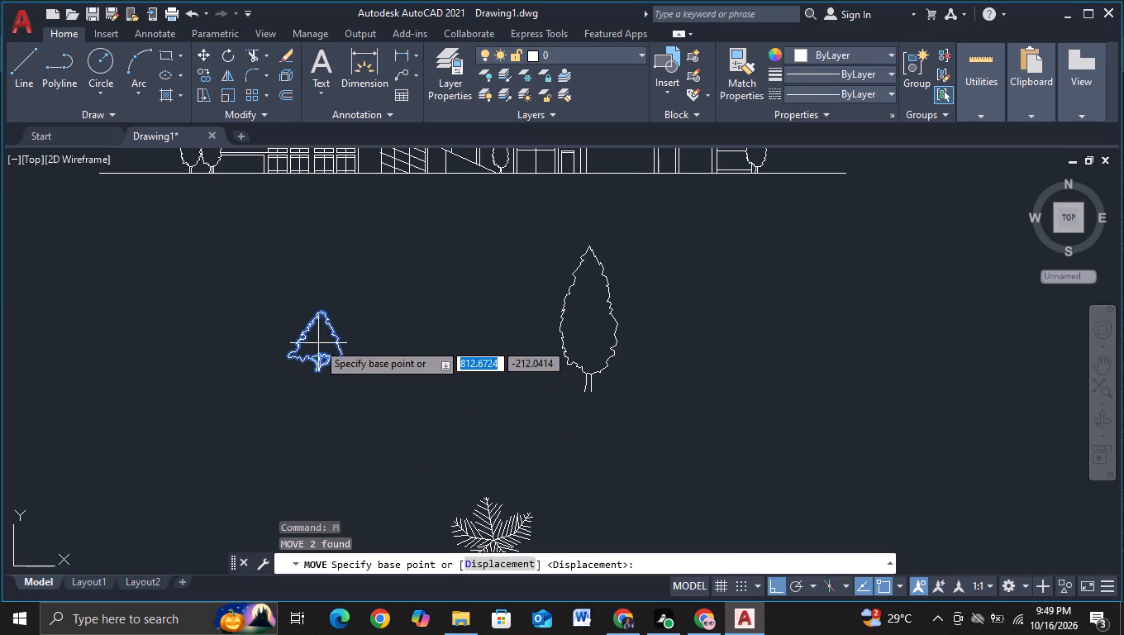
left_click(313, 339)
scroll(305, 298, "down", 2)
middle_click_drag(330, 315, 422, 441)
scroll(347, 365, "up", 2)
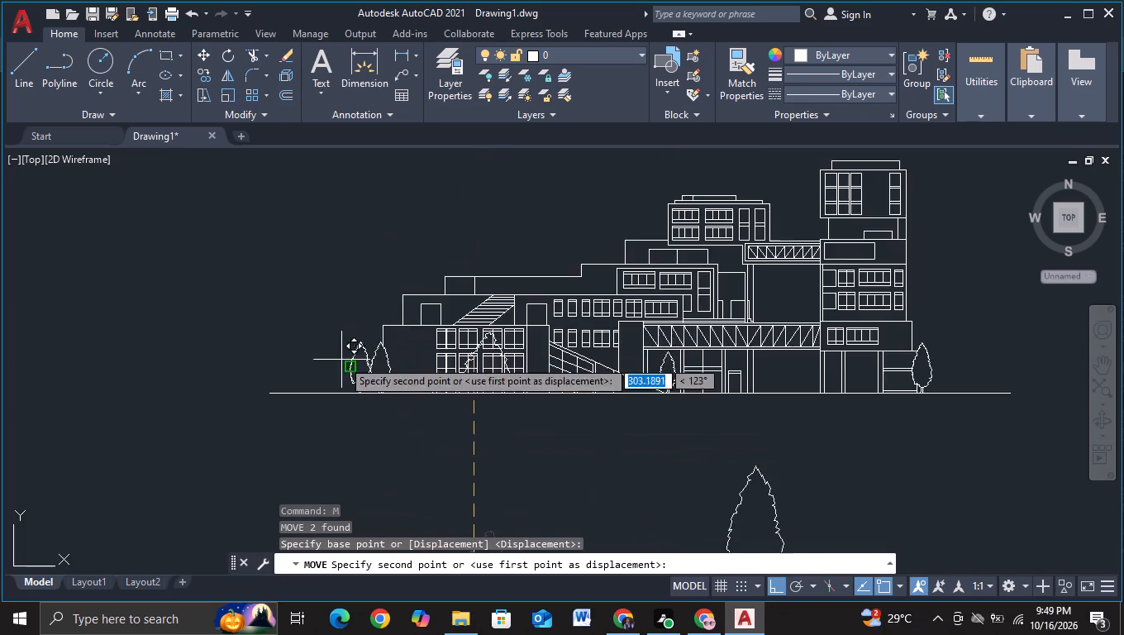
scroll(361, 326, "up", 2)
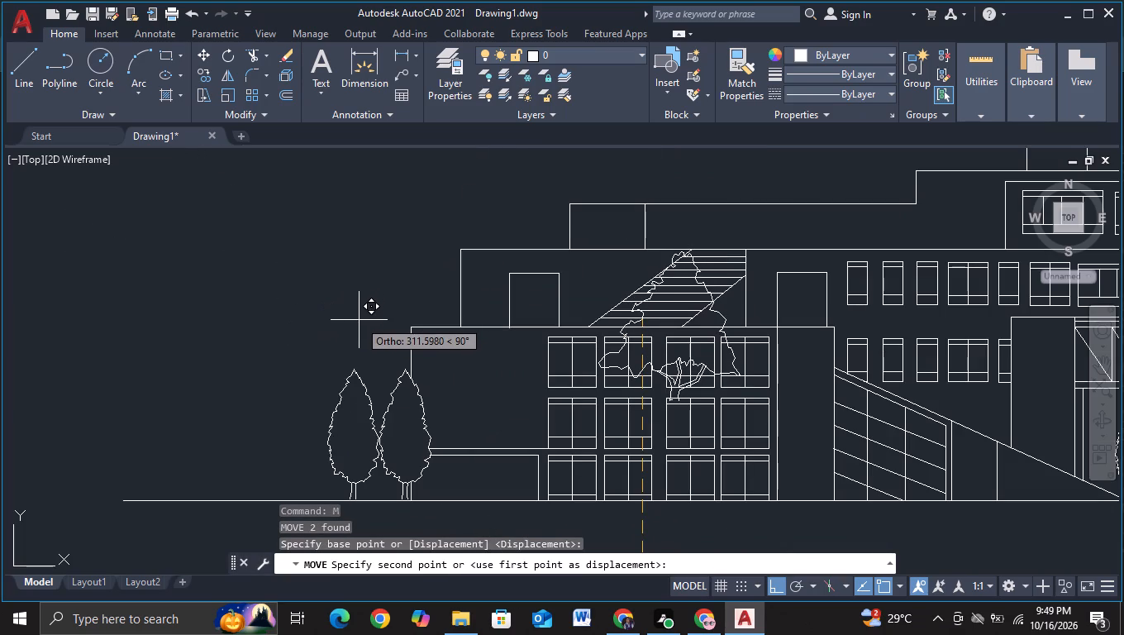
key("F8")
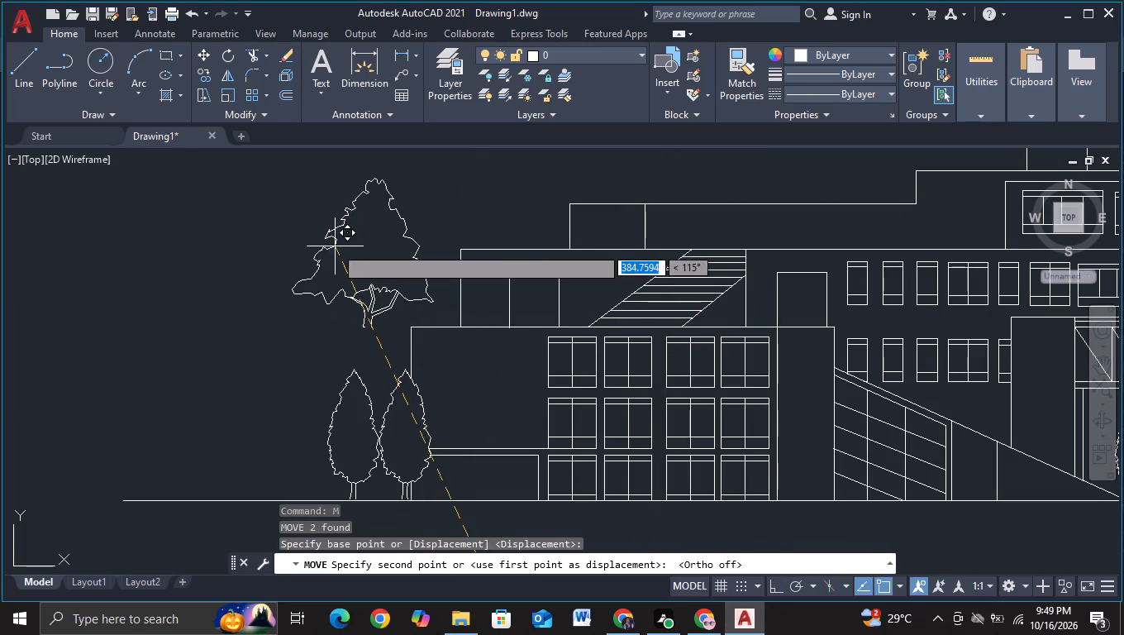
left_click(335, 246)
Scale the moved conifer down by a factor of about 0.24 from a base point near its trunk.
left_click(317, 272)
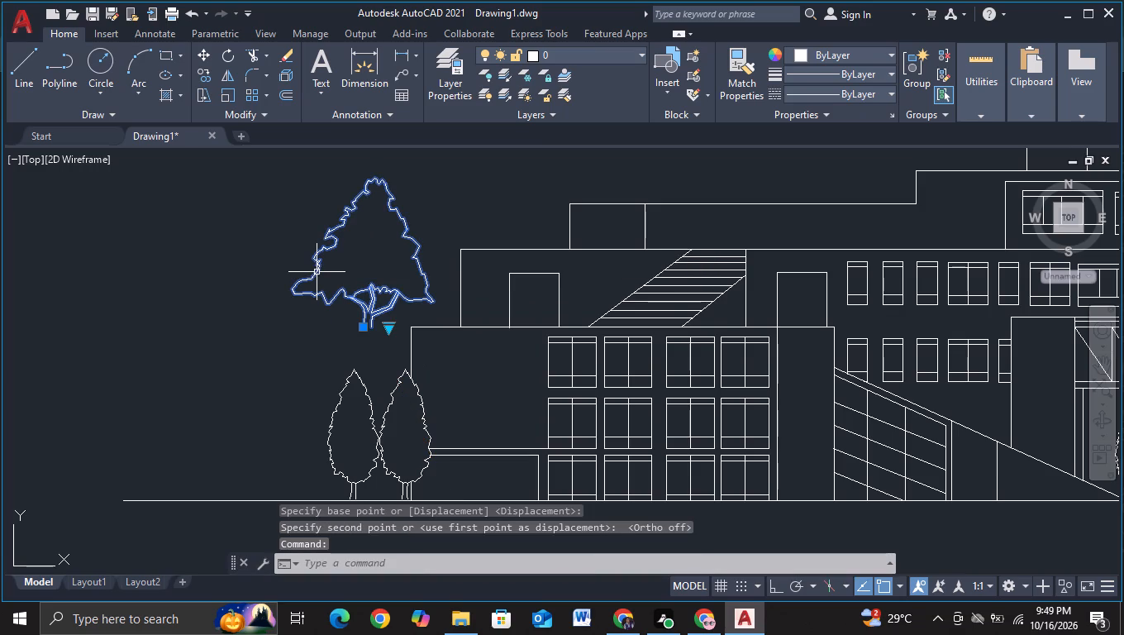
key("s")
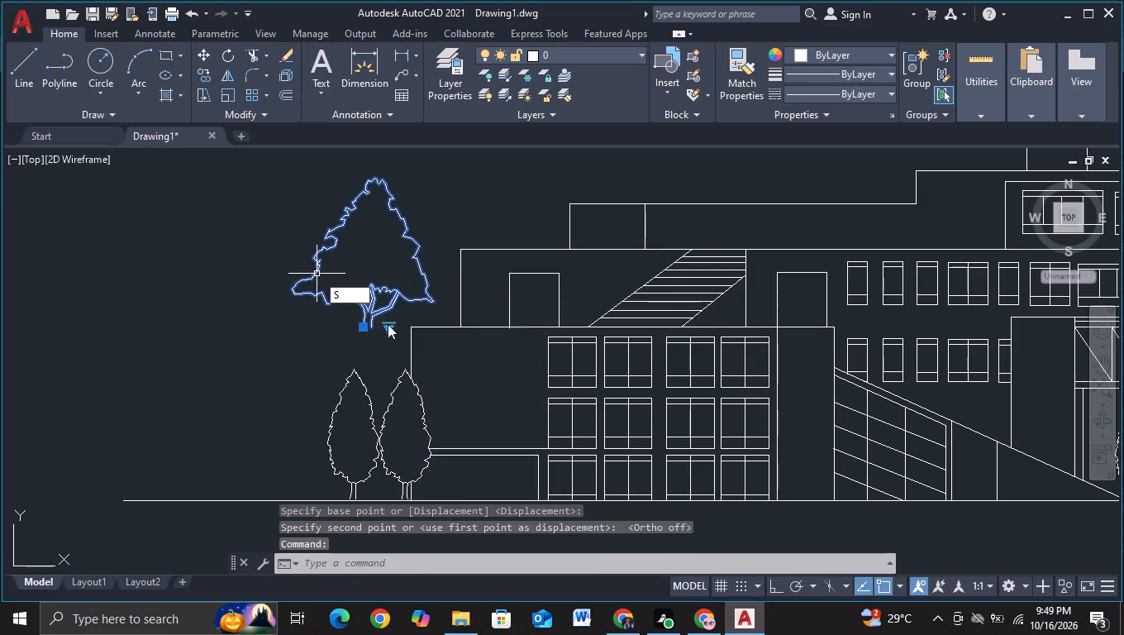
left_click(388, 324)
left_click(375, 280)
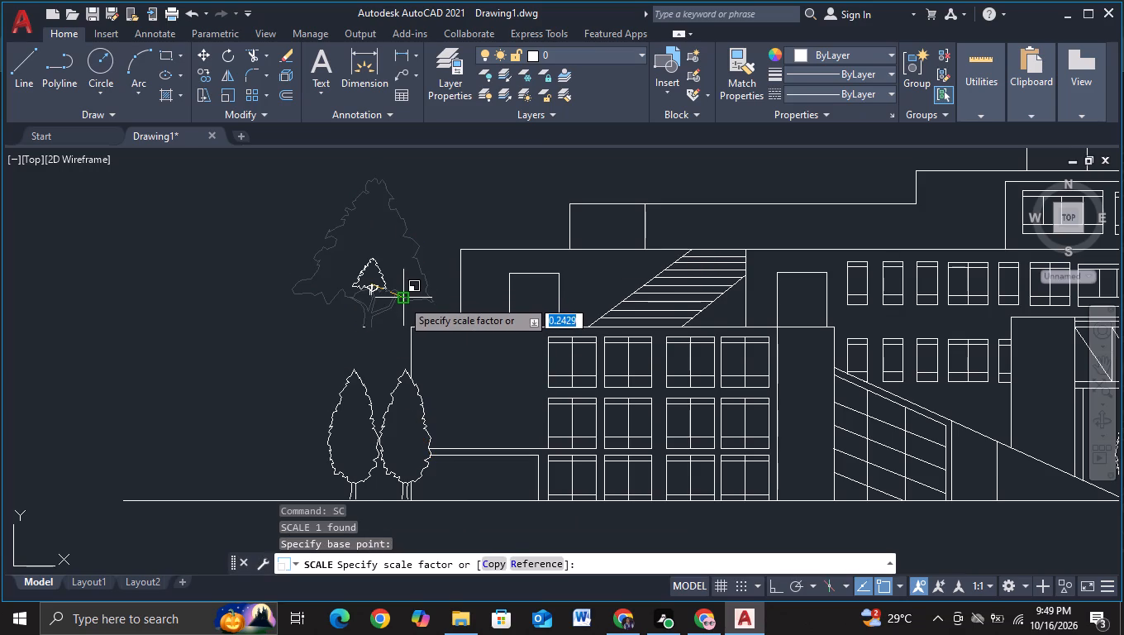
left_click(402, 299)
Move the small conifer onto the lowest left roof terrace, standing against the left wall of the storey above.
left_click(343, 245)
left_click(411, 323)
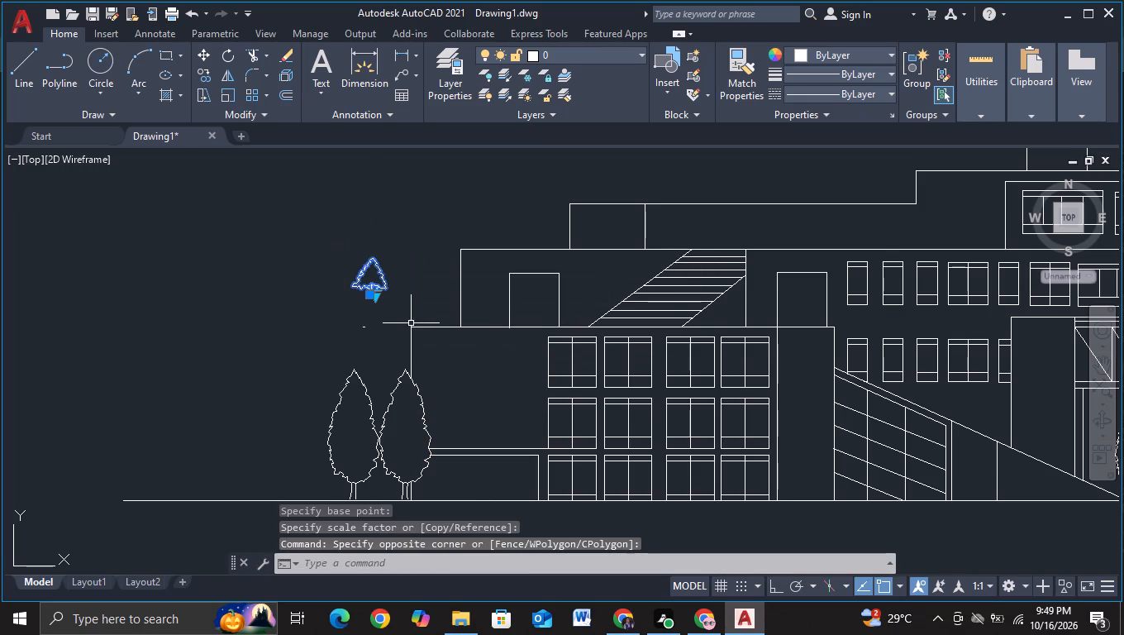
key("m")
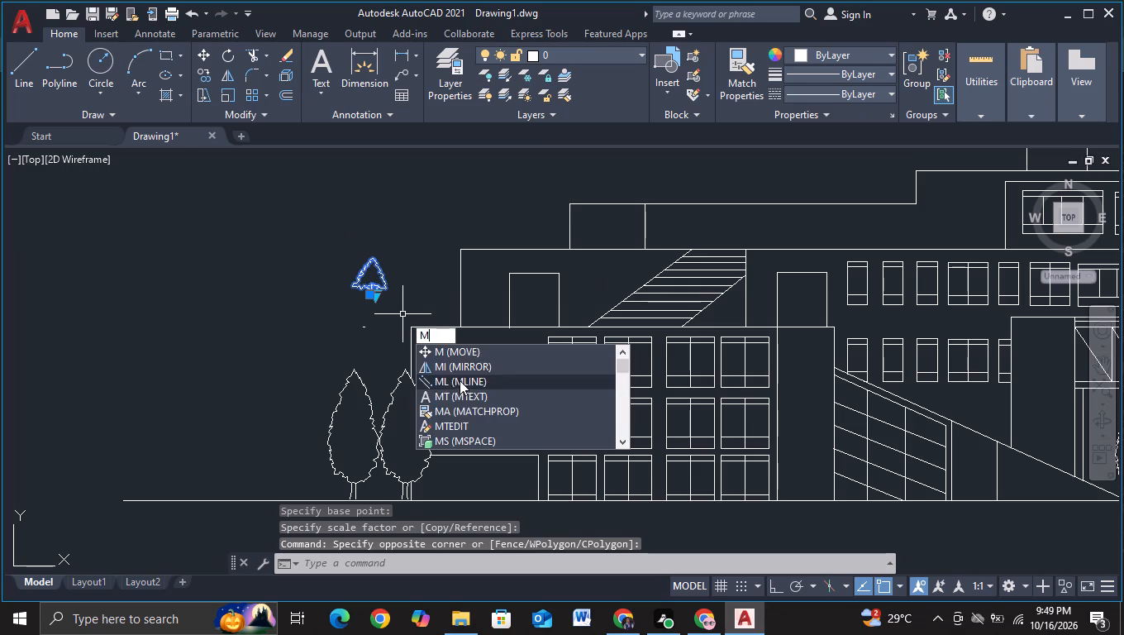
left_click(450, 347)
left_click(369, 286)
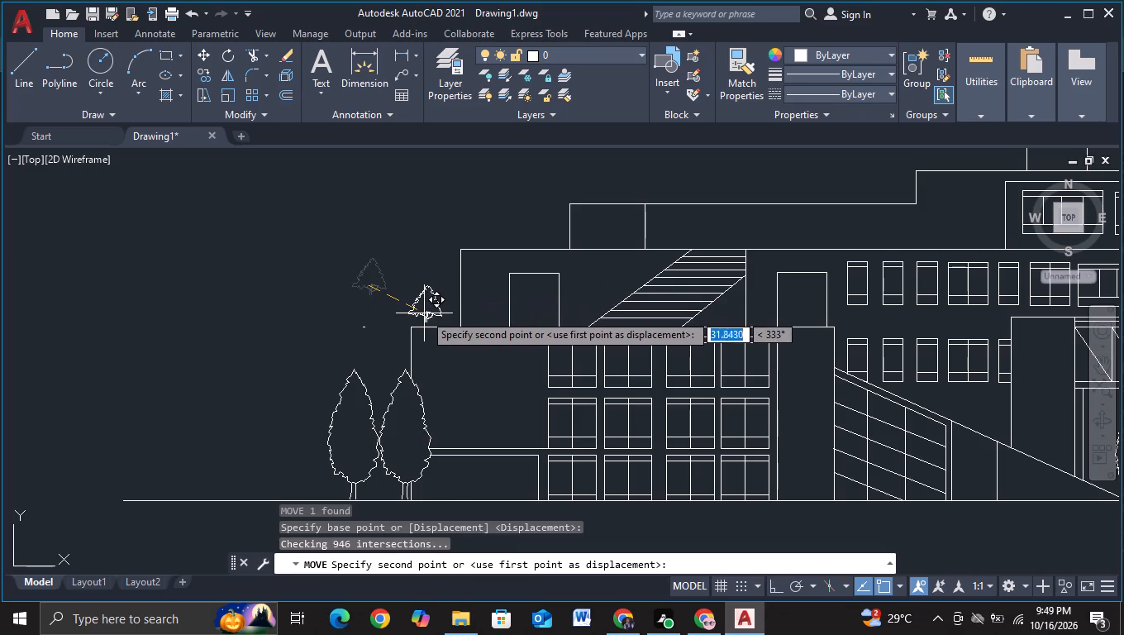
scroll(429, 314, "up", 1)
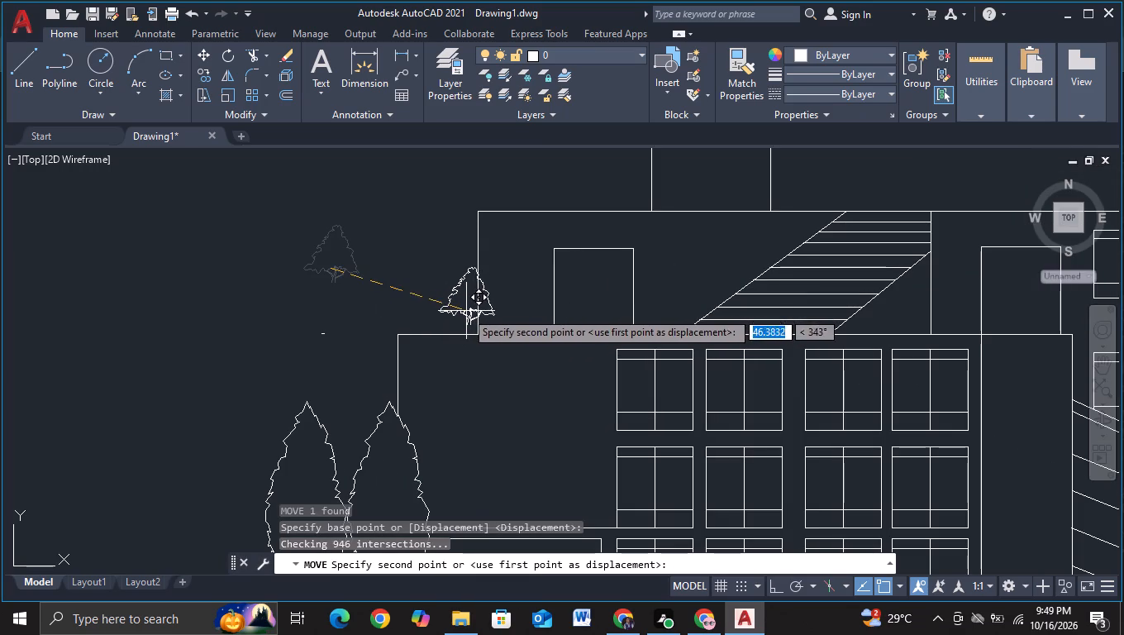
left_click(459, 321)
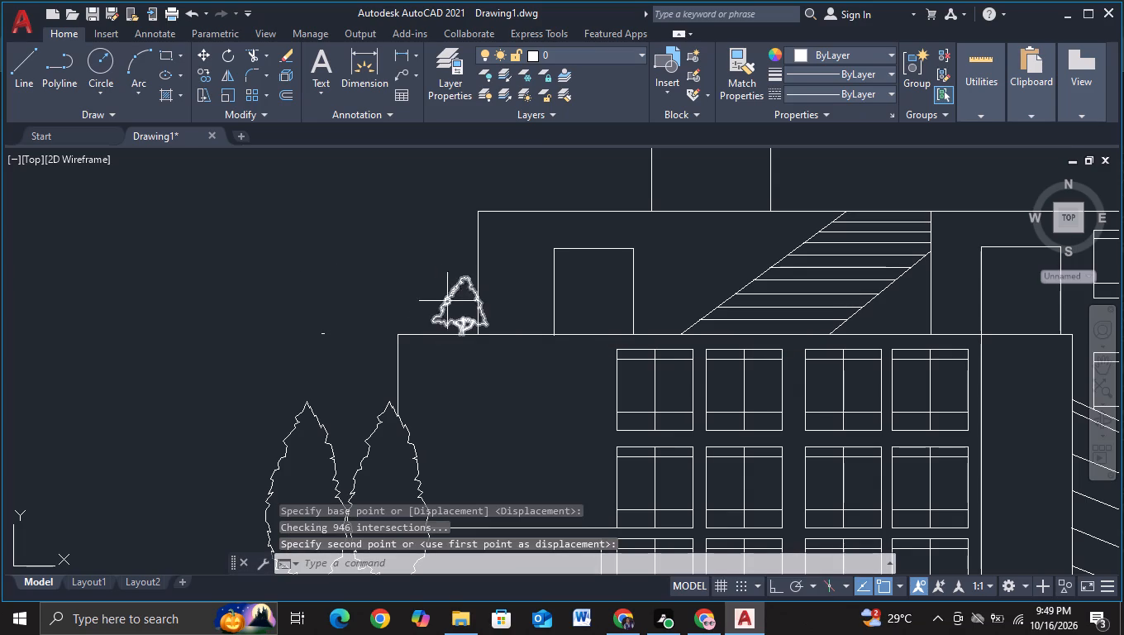
Copy the small conifer onto the next roof terrace up, beside the left edge of the raised roof section.
left_click(447, 302)
key("c")
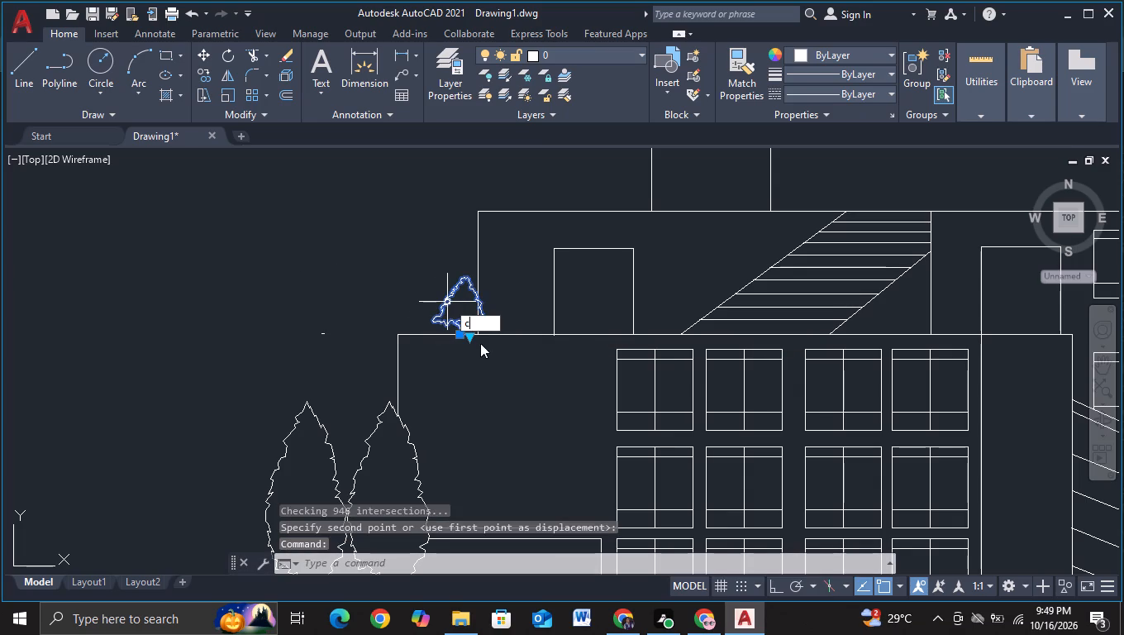
left_click(480, 353)
left_click(461, 313)
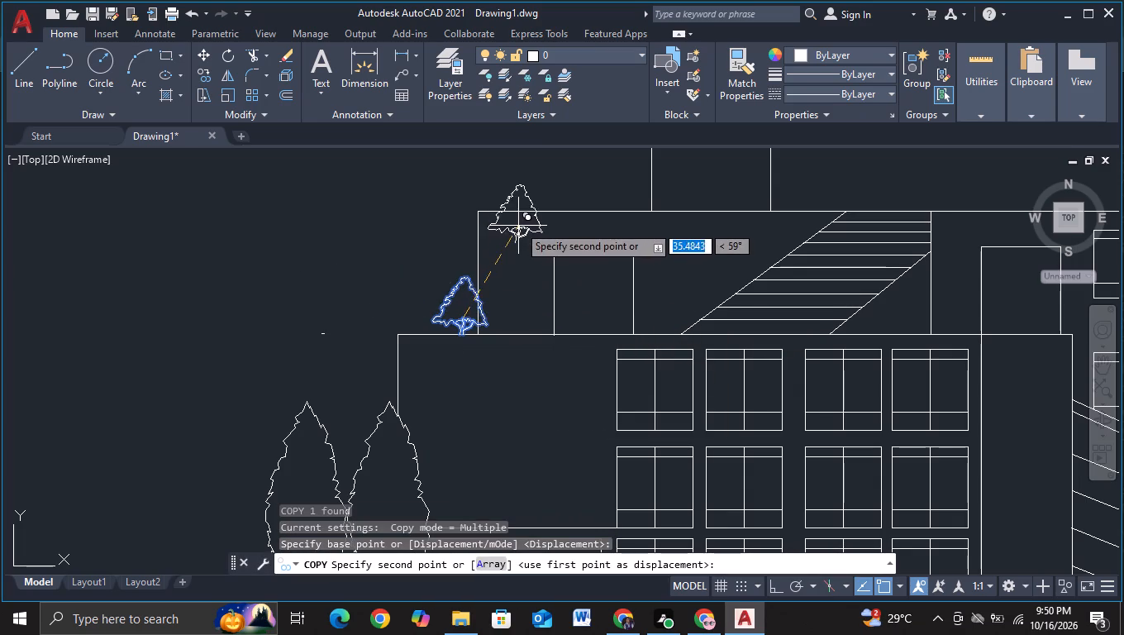
middle_click_drag(518, 230, 441, 407)
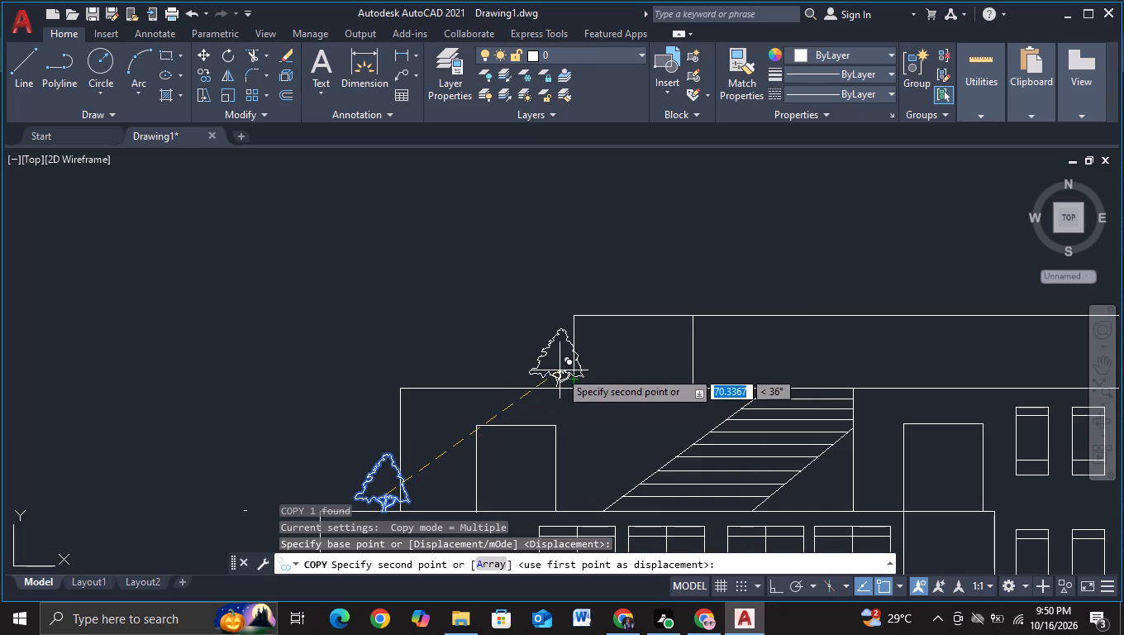
scroll(563, 370, "up", 1)
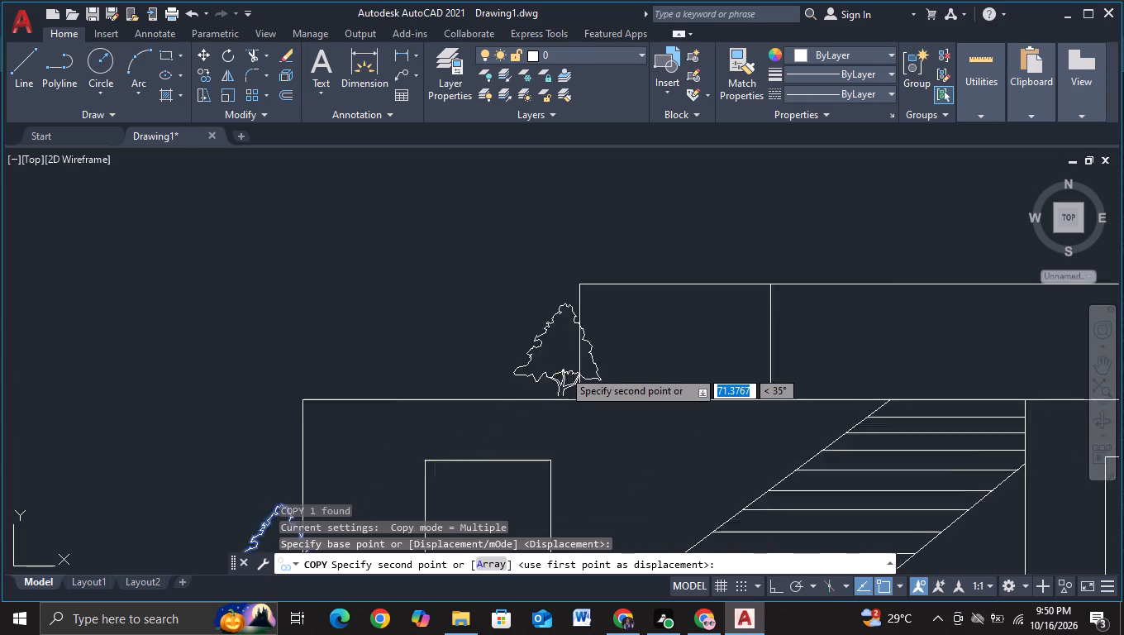
scroll(563, 370, "up", 1)
left_click(561, 376)
Place another copy of the small conifer on the third roof terrace, against the wall stepping up to the next level.
scroll(561, 376, "down", 1)
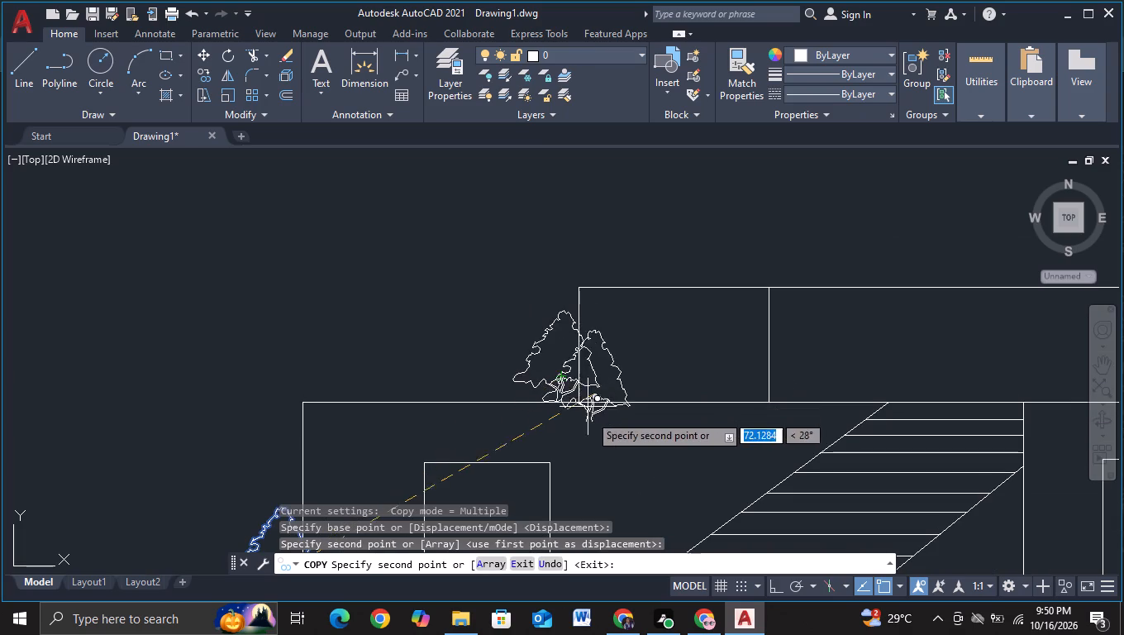
scroll(588, 423, "down", 2)
middle_click_drag(593, 434, 226, 365)
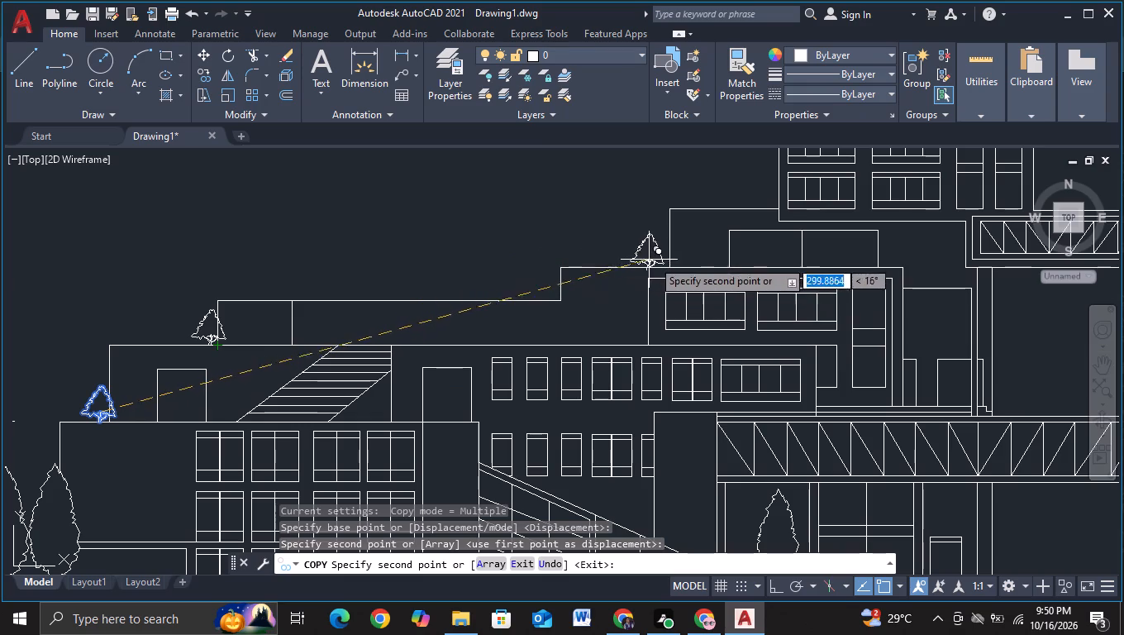
scroll(664, 252, "up", 2)
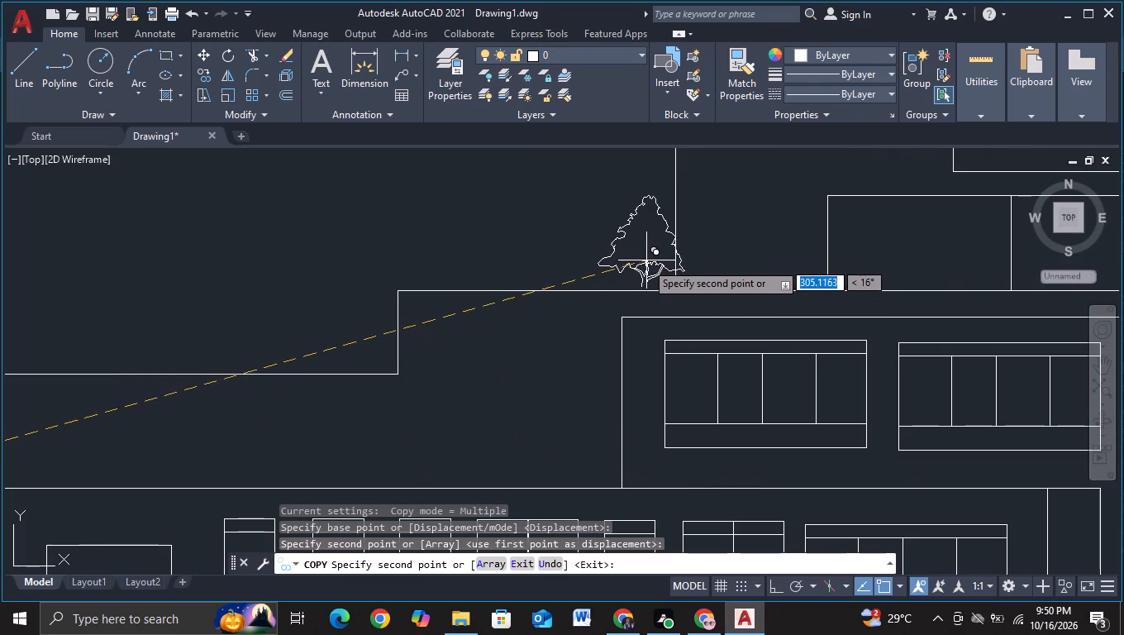
left_click(647, 263)
Place another copy of the small conifer on the right-hand block's ledge, below its lowest left window, and end the Copy command.
scroll(661, 257, "down", 2)
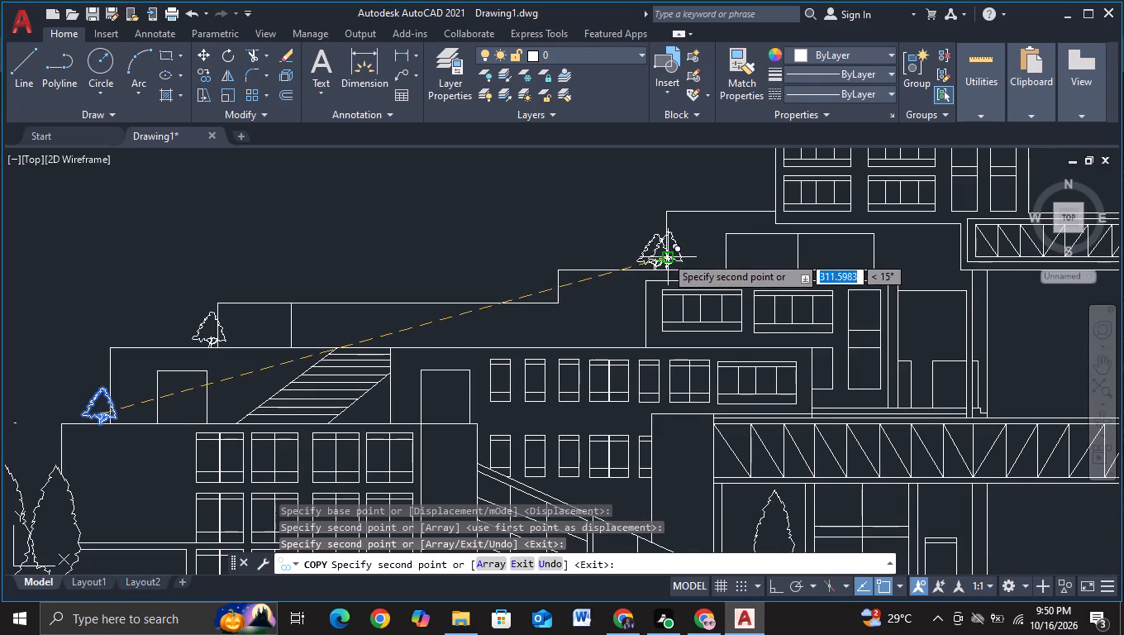
middle_click_drag(686, 240, 542, 311)
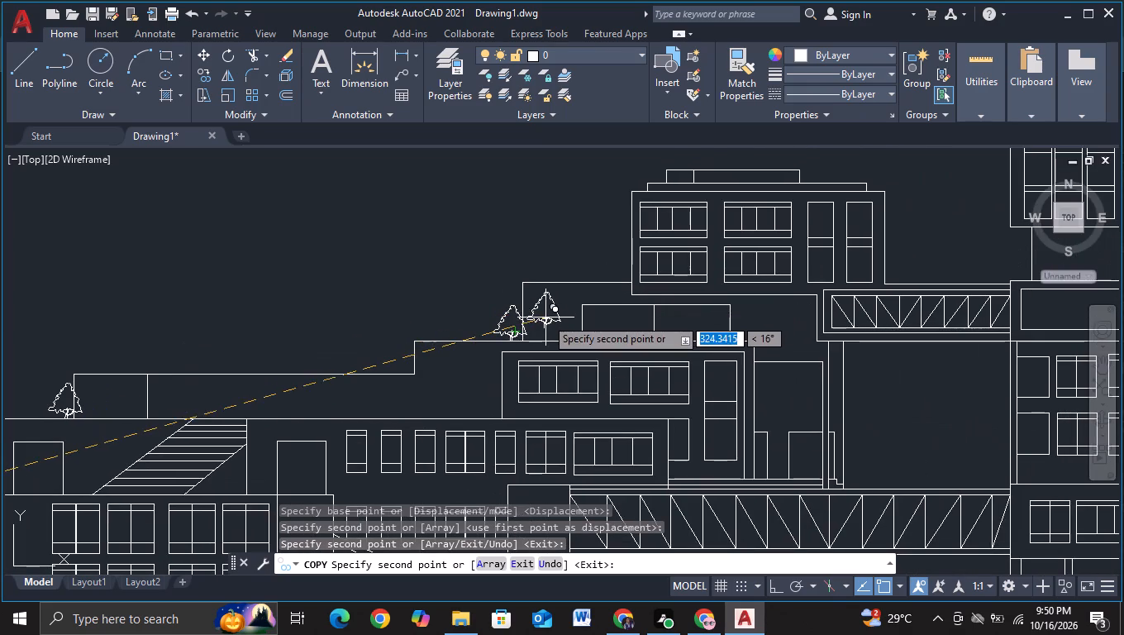
middle_click_drag(545, 323, 311, 275)
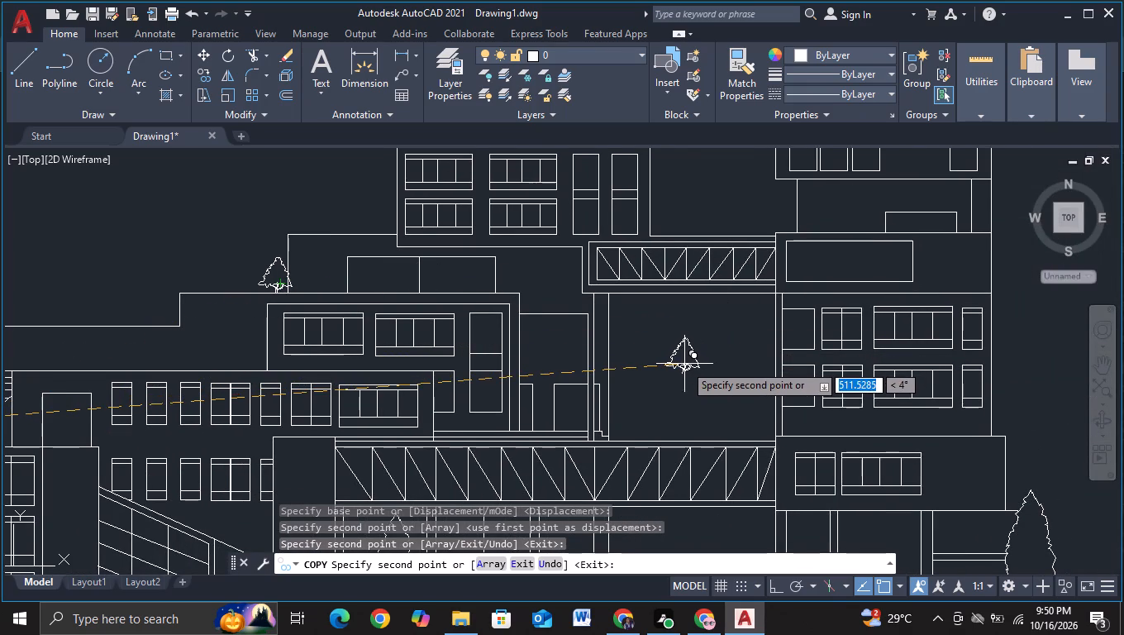
middle_click_drag(684, 364, 518, 329)
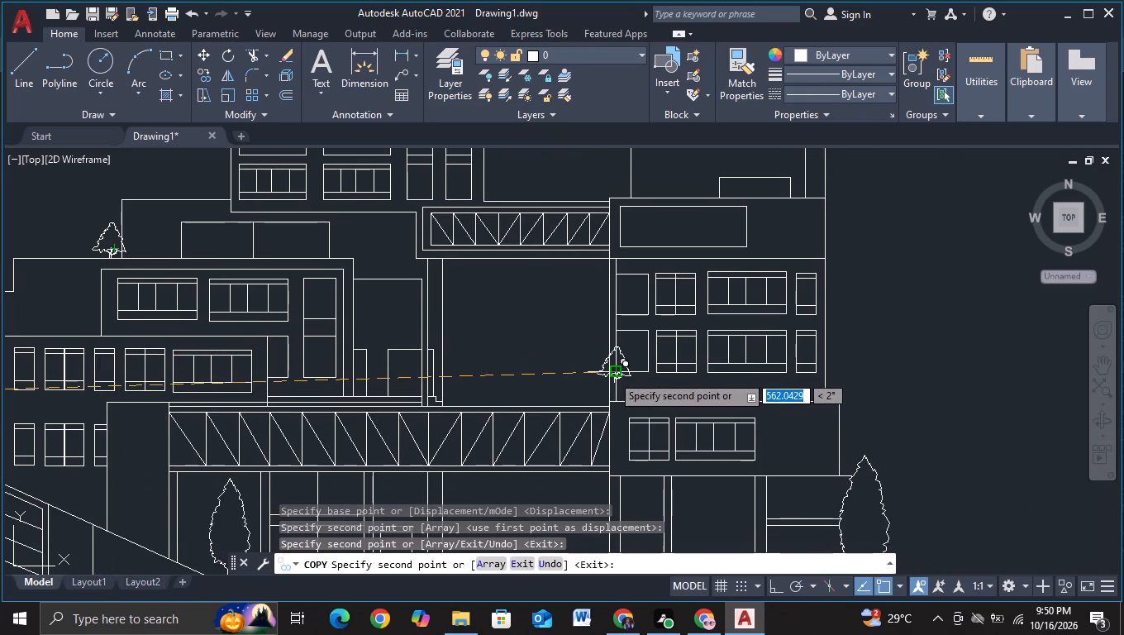
scroll(657, 393, "up", 1)
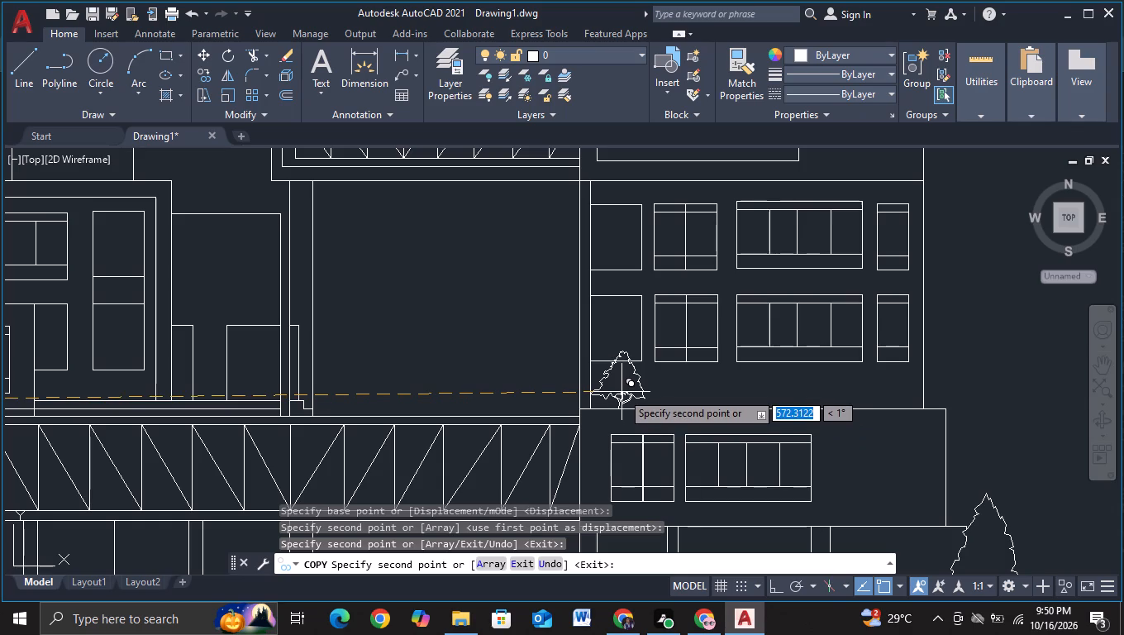
left_click(622, 392)
key("Escape")
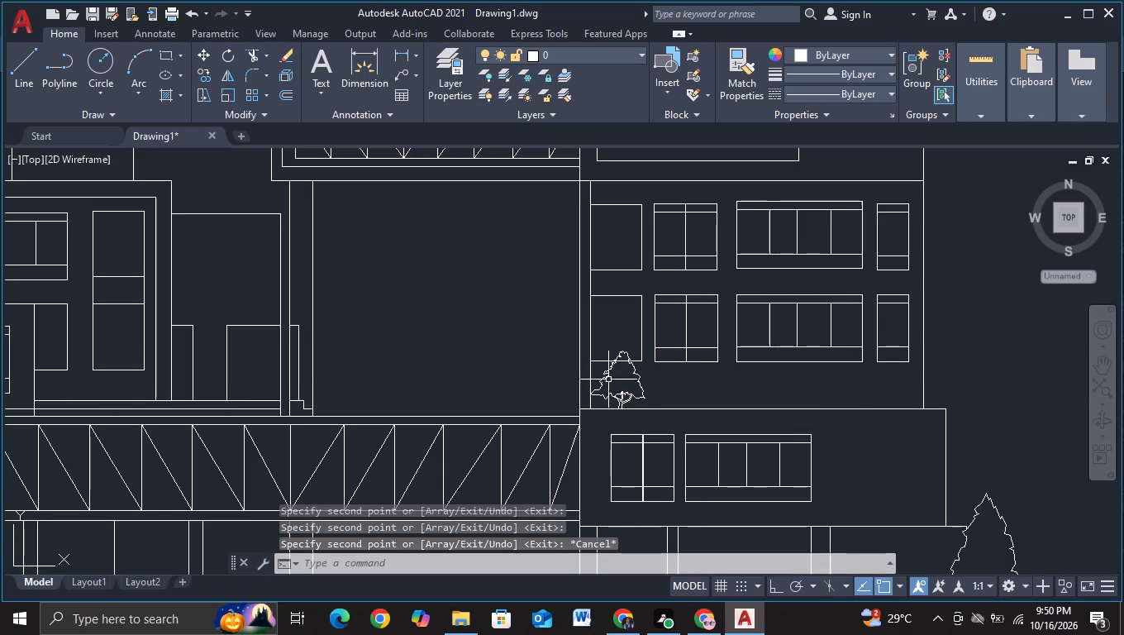
Scale the conifer copy on the right-hand block's ledge down to roughly two thirds of its size.
left_click(606, 378)
key("s")
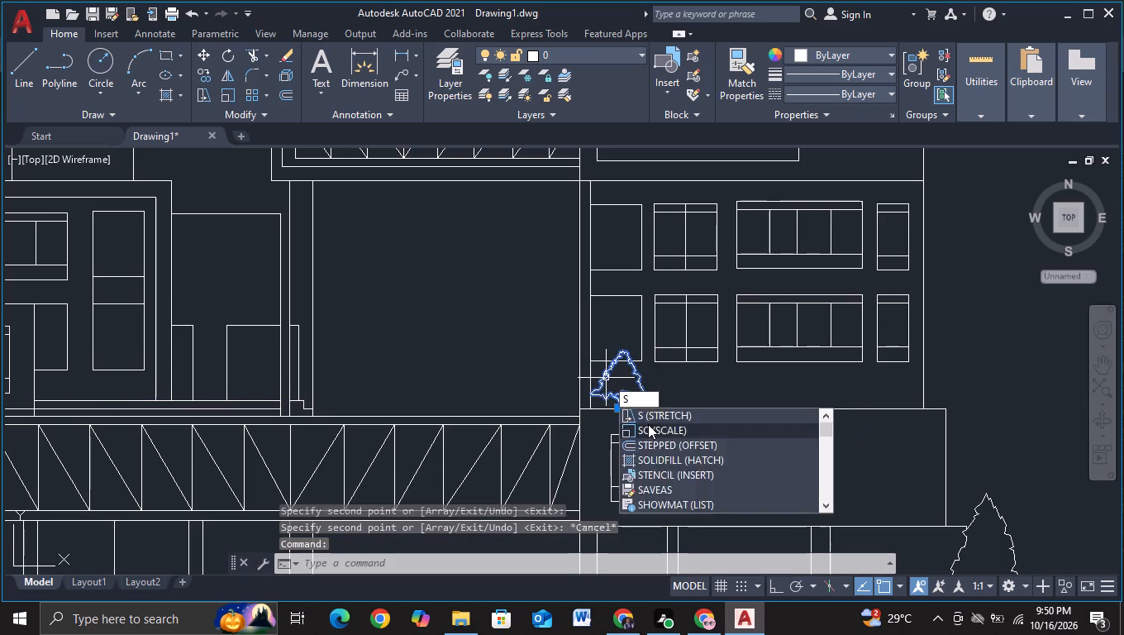
left_click(648, 424)
left_click(631, 380)
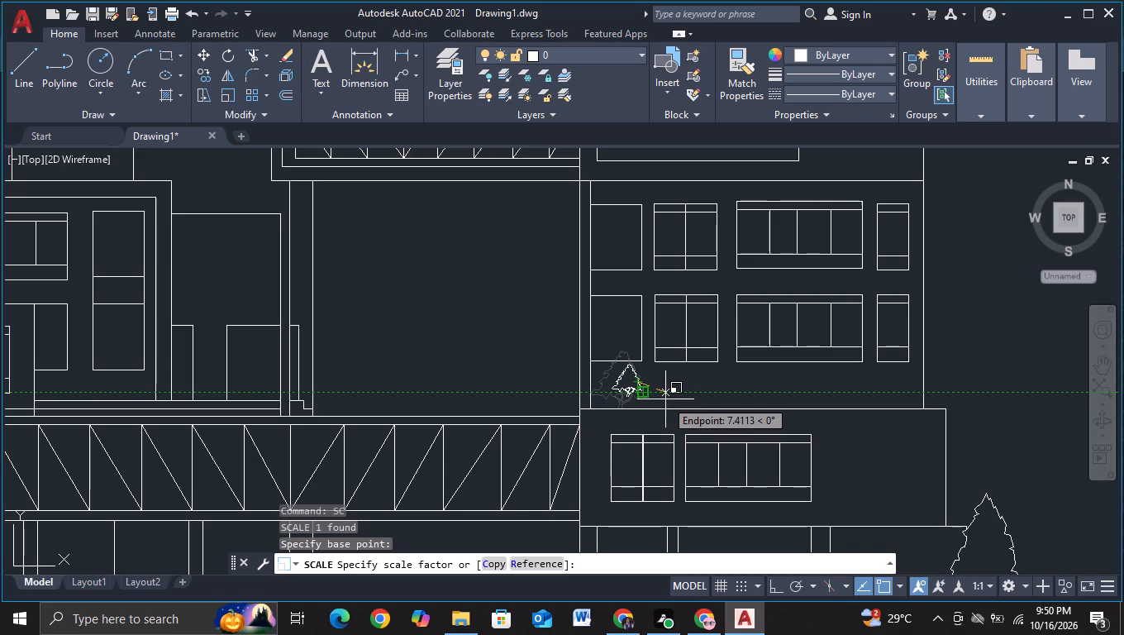
left_click(668, 399)
Move the reduced conifer so its trunk stands on the ledge line just inside the right-hand block's left wall.
left_click(636, 386)
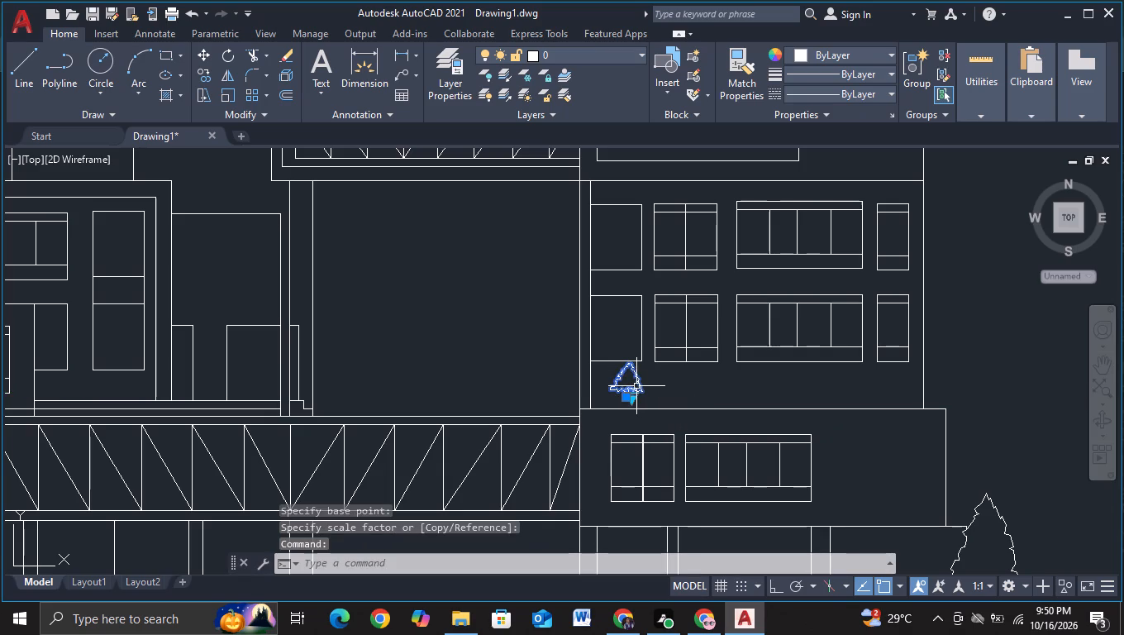
key("m")
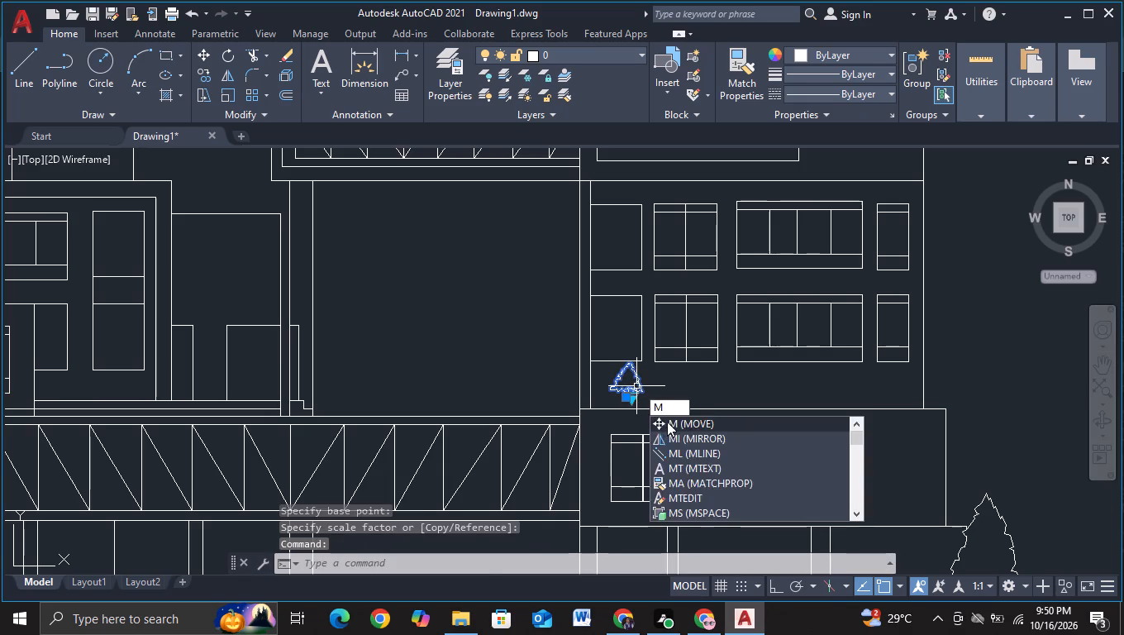
left_click(667, 422)
left_click(633, 385)
scroll(624, 403, "up", 2)
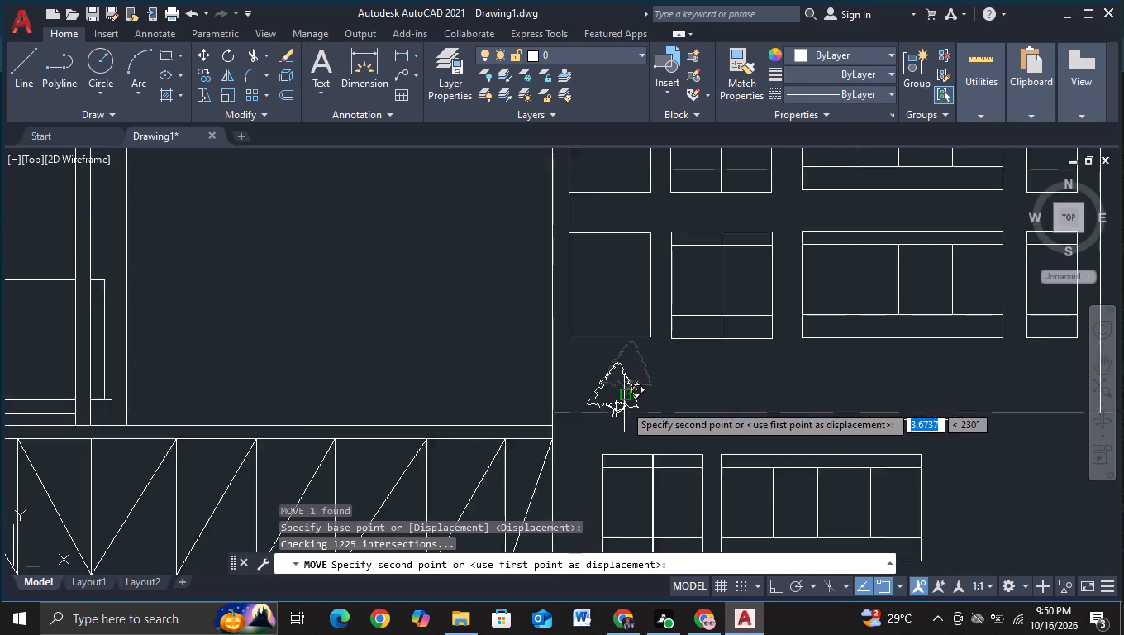
left_click(624, 399)
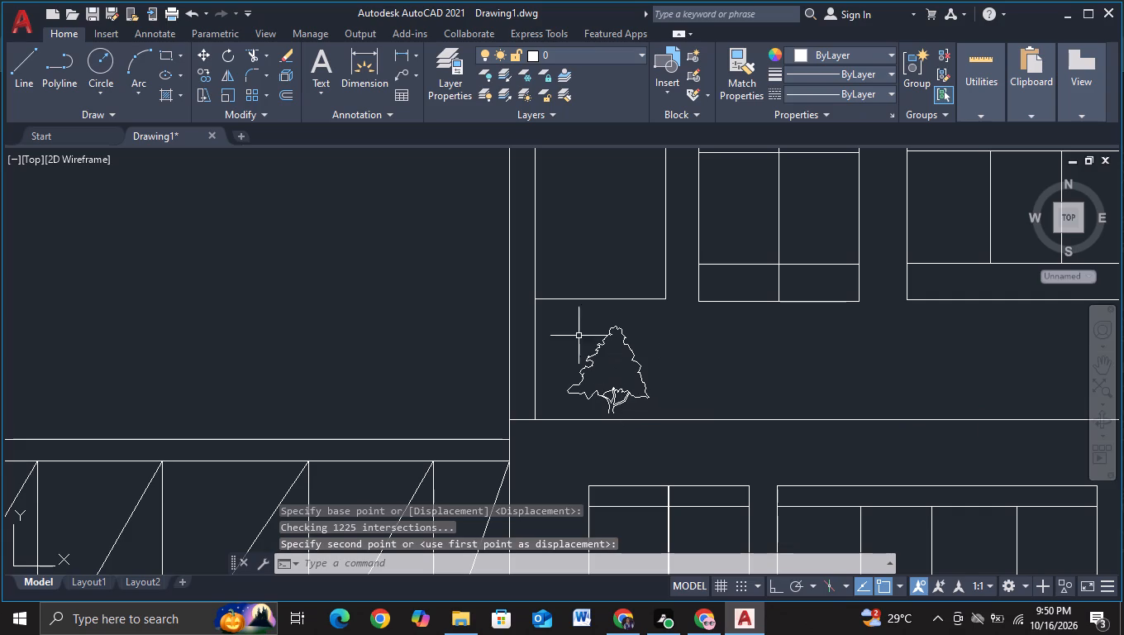
left_click(592, 361)
key("m")
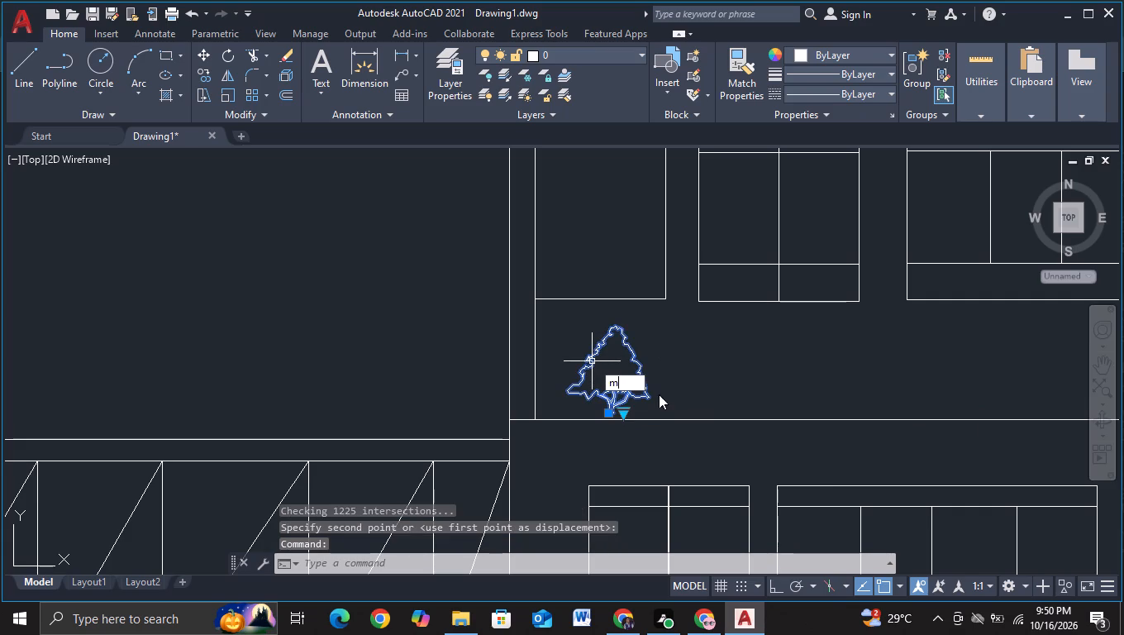
left_click(647, 400)
left_click(604, 363)
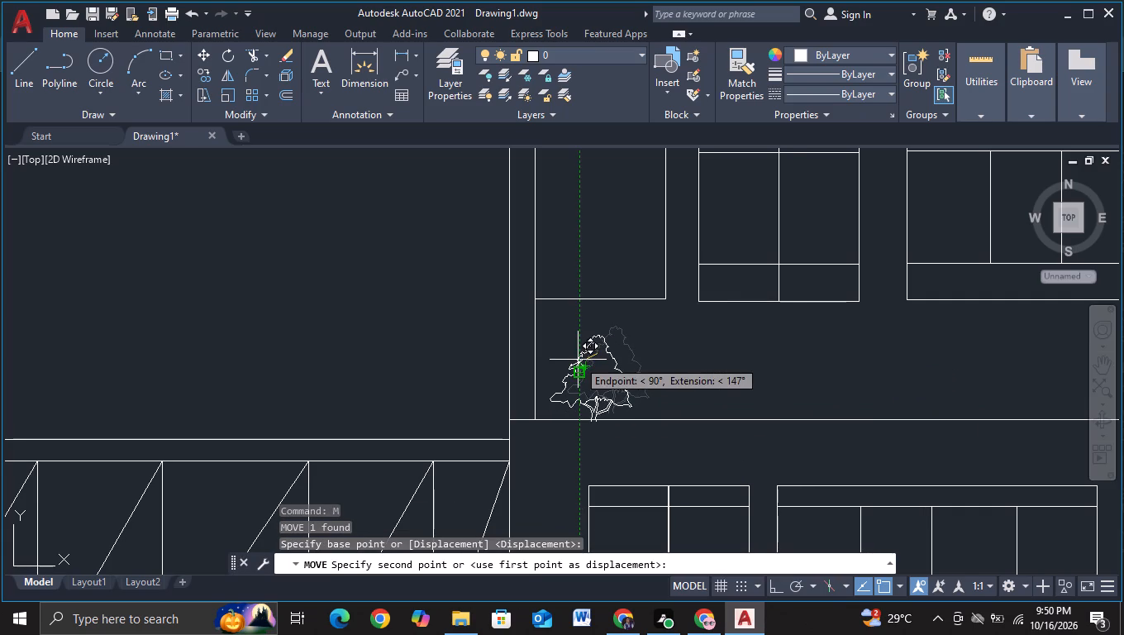
key("F3")
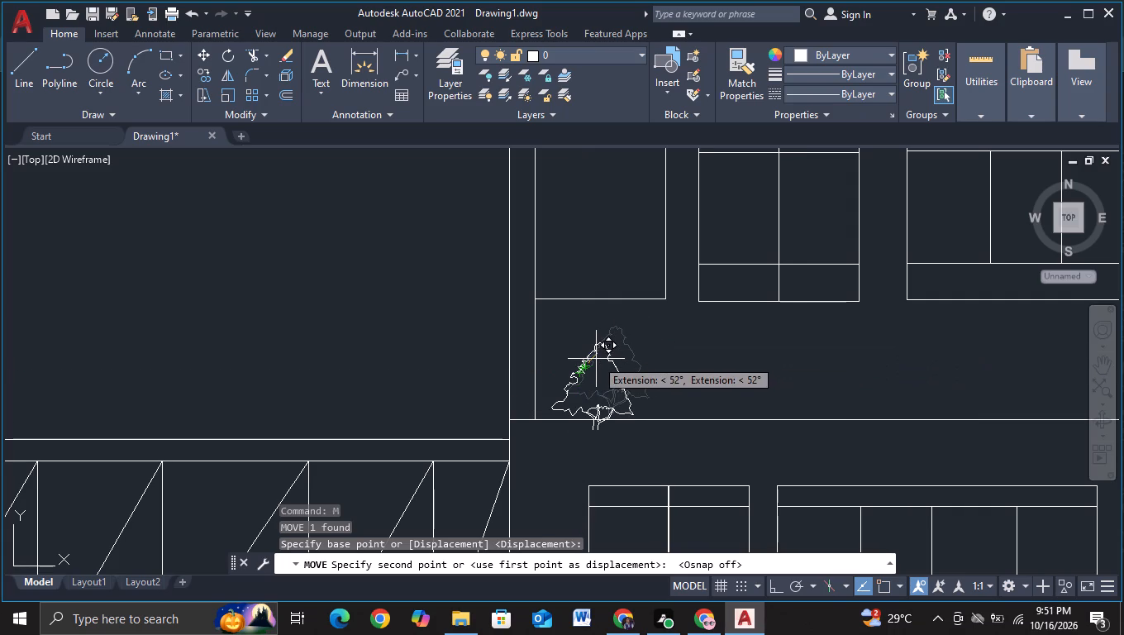
key("F3")
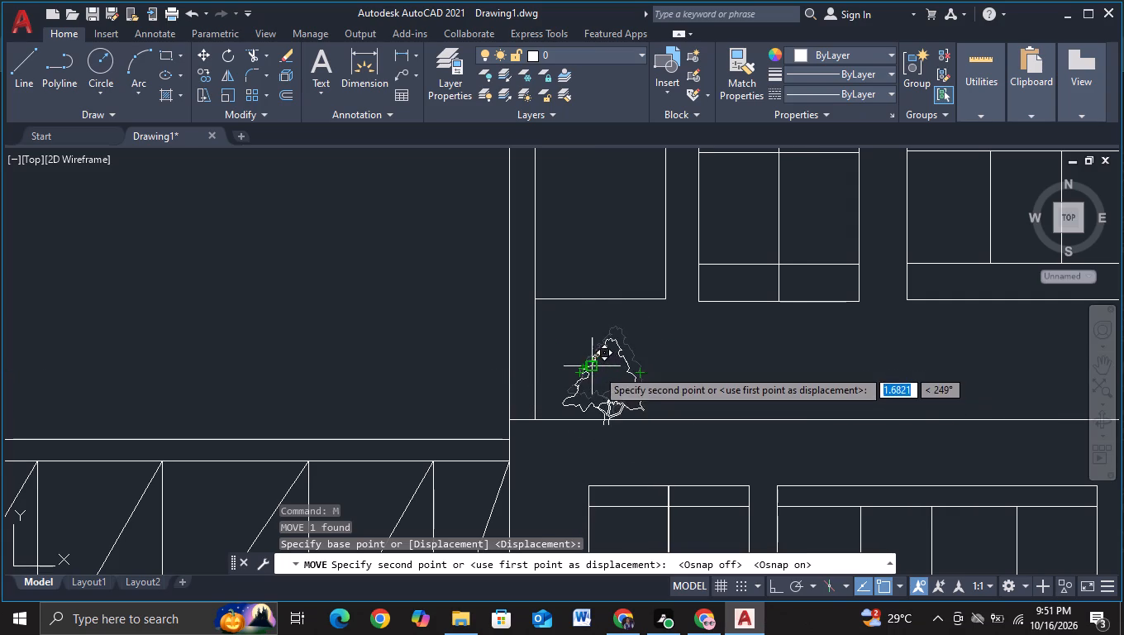
scroll(595, 368, "up", 2)
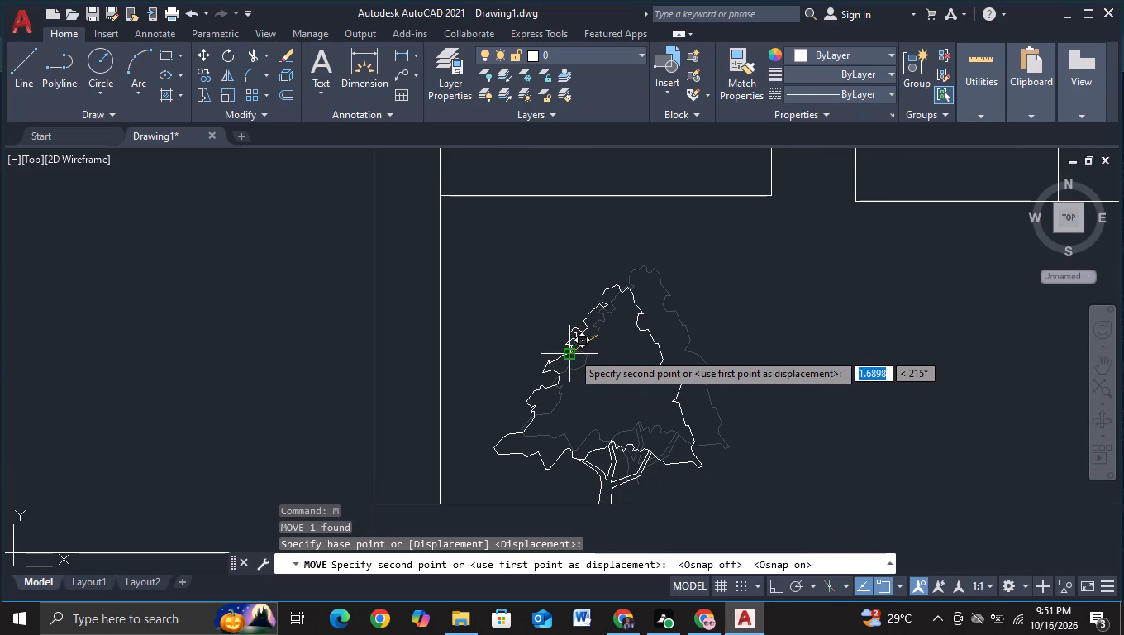
left_click(572, 352)
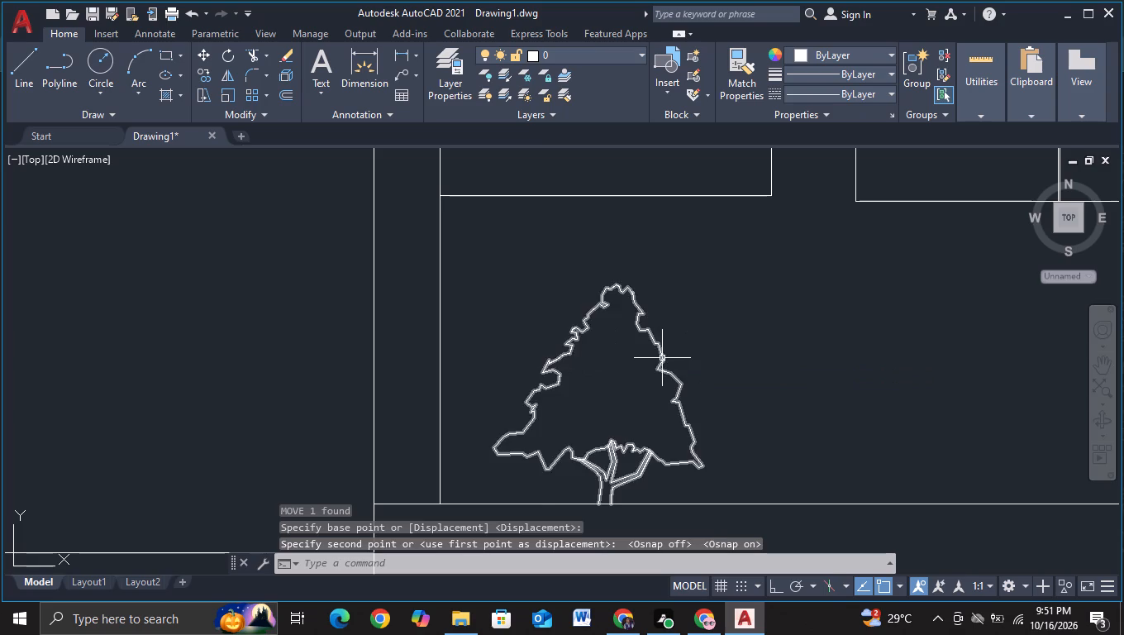
With Ortho on, copy the reduced conifer horizontally along the ledge five times, spaced about 11 units apart so the trees nearly touch.
left_click(662, 358)
key("c")
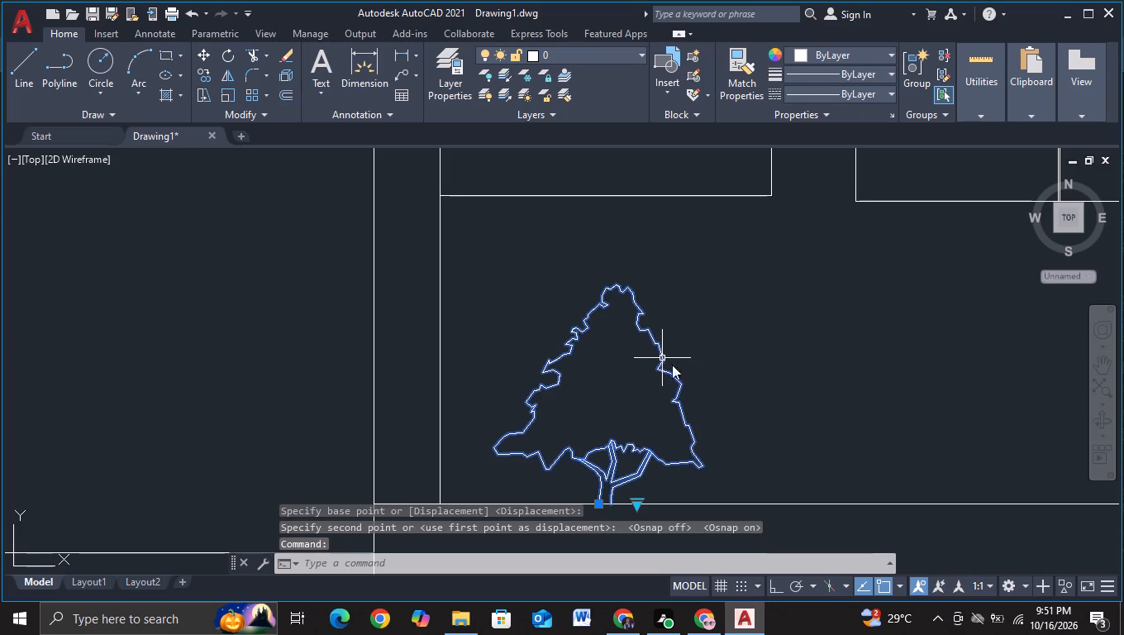
left_click(720, 411)
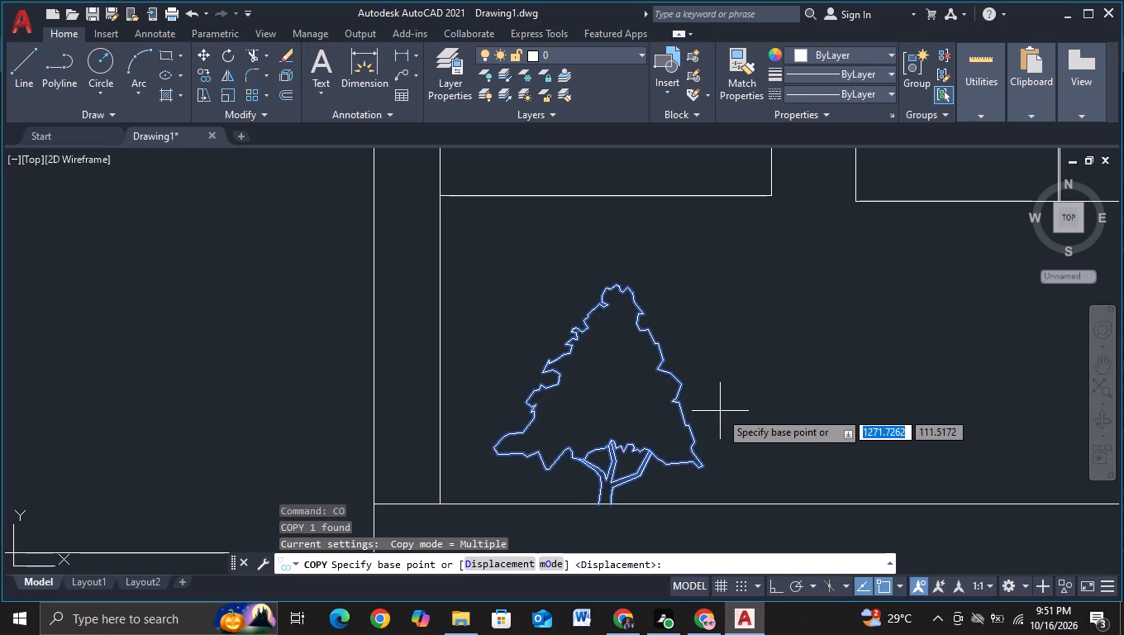
key("F8")
left_click(645, 403)
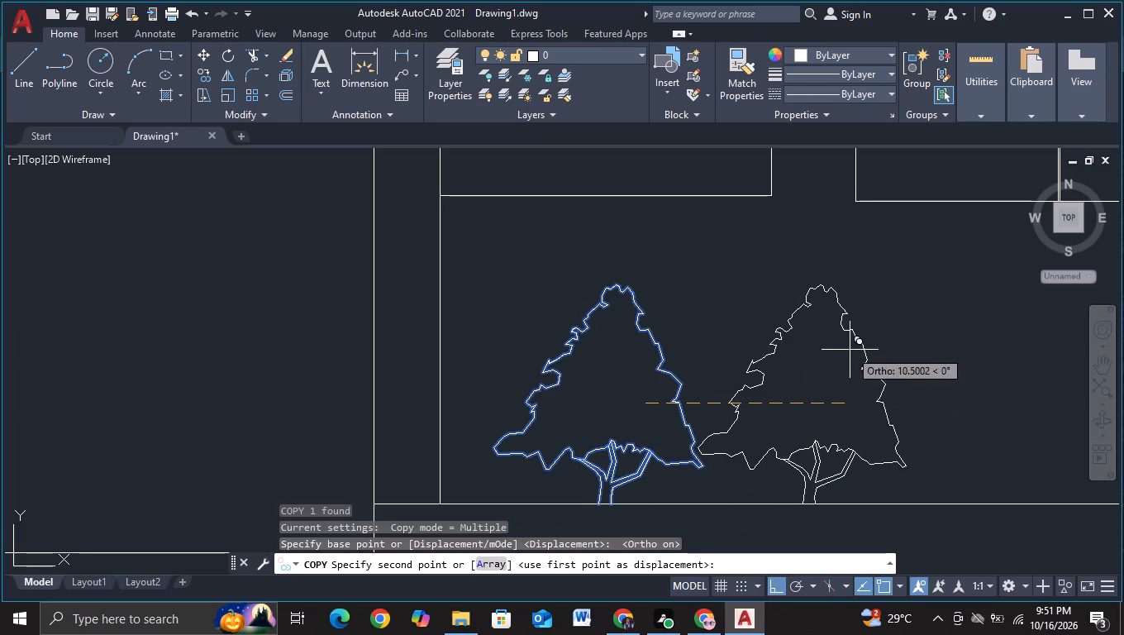
middle_click_drag(846, 355, 610, 373)
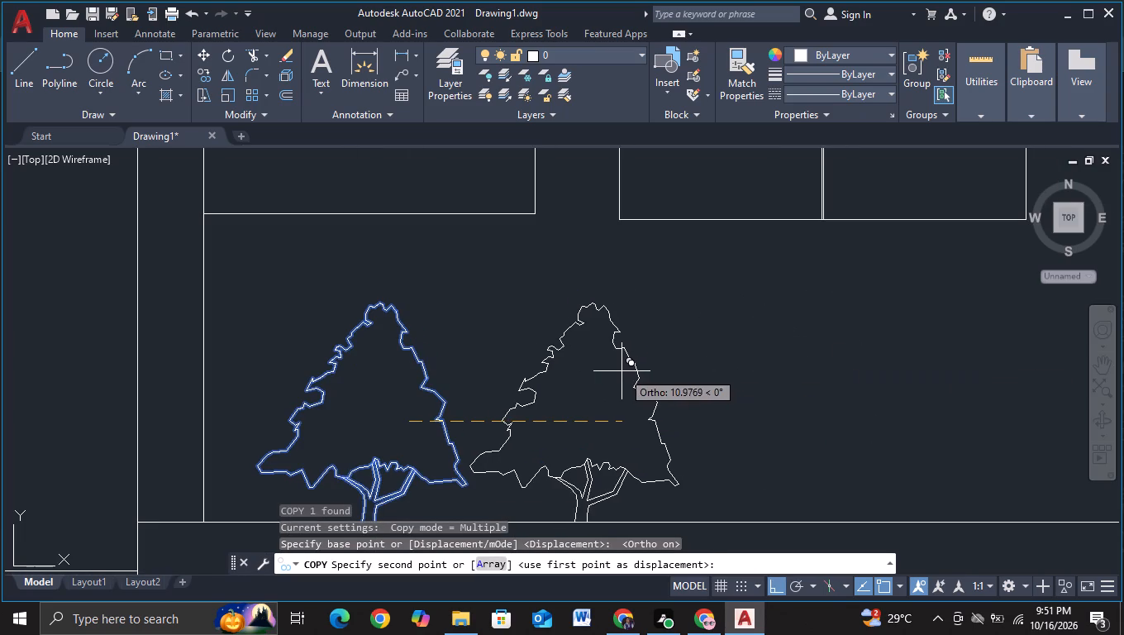
left_click(622, 371)
middle_click_drag(770, 359, 493, 366)
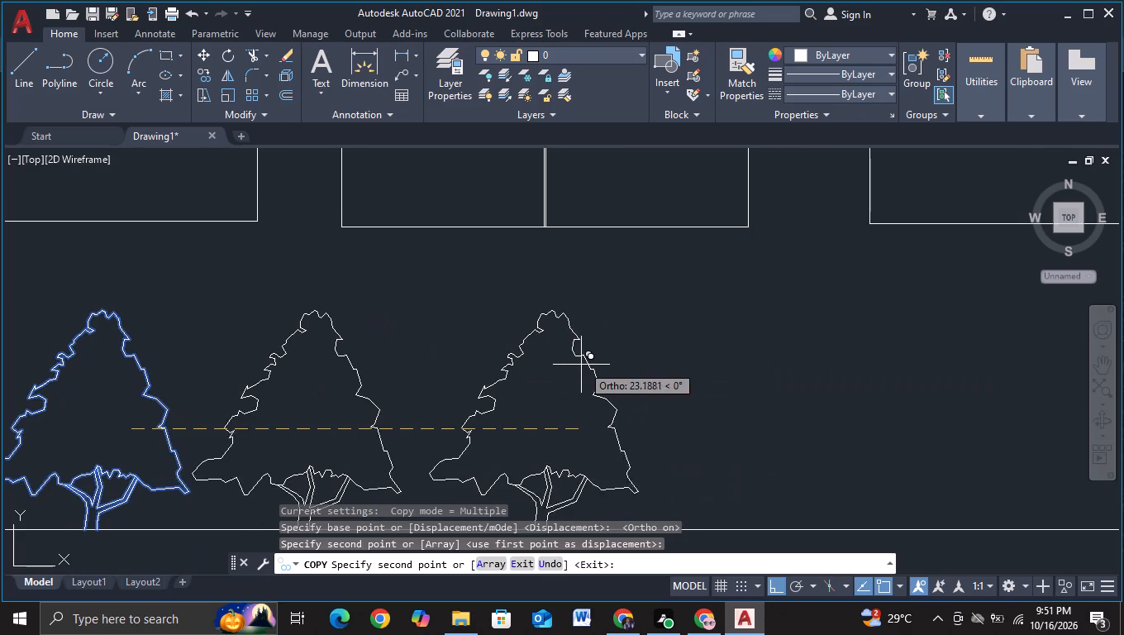
left_click(557, 365)
middle_click_drag(736, 356, 307, 370)
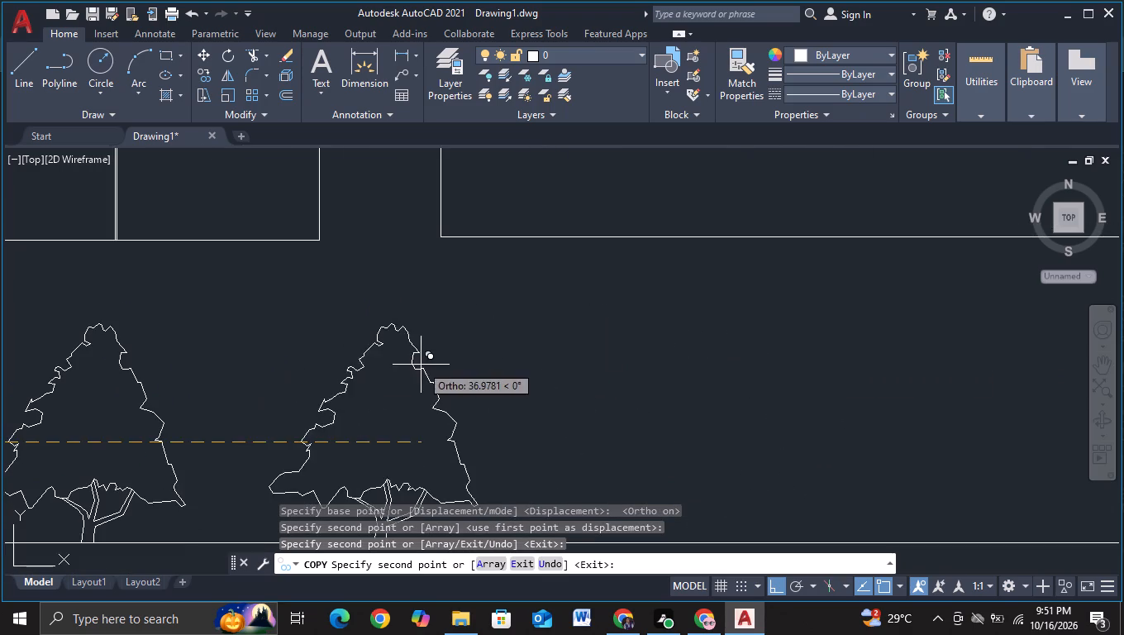
middle_click_drag(417, 365, 390, 220)
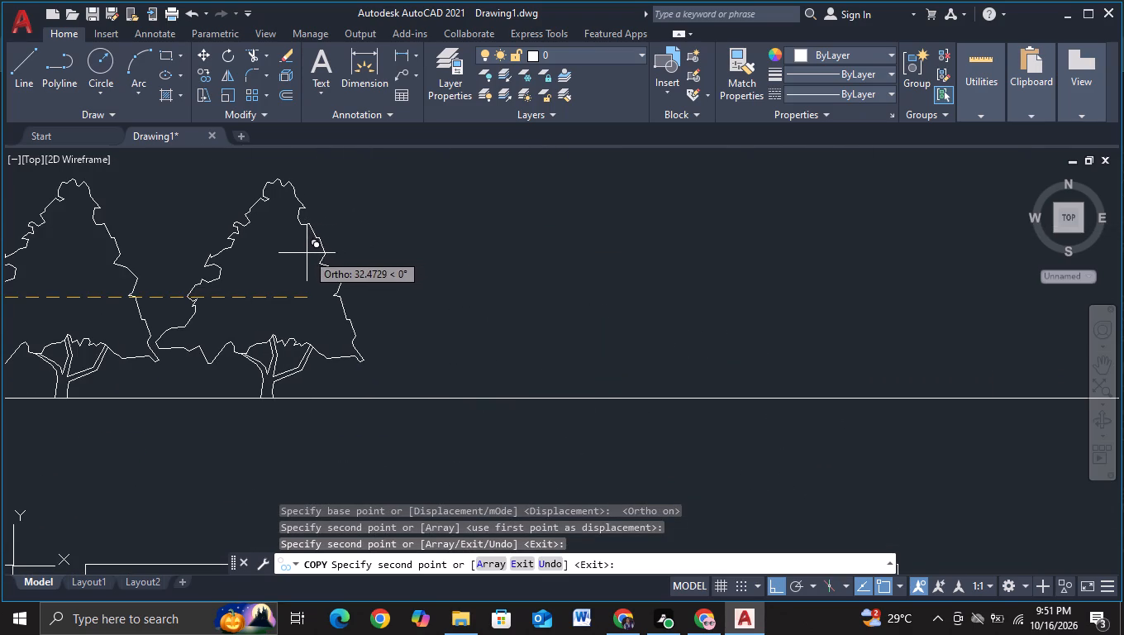
left_click(307, 253)
left_click(512, 246)
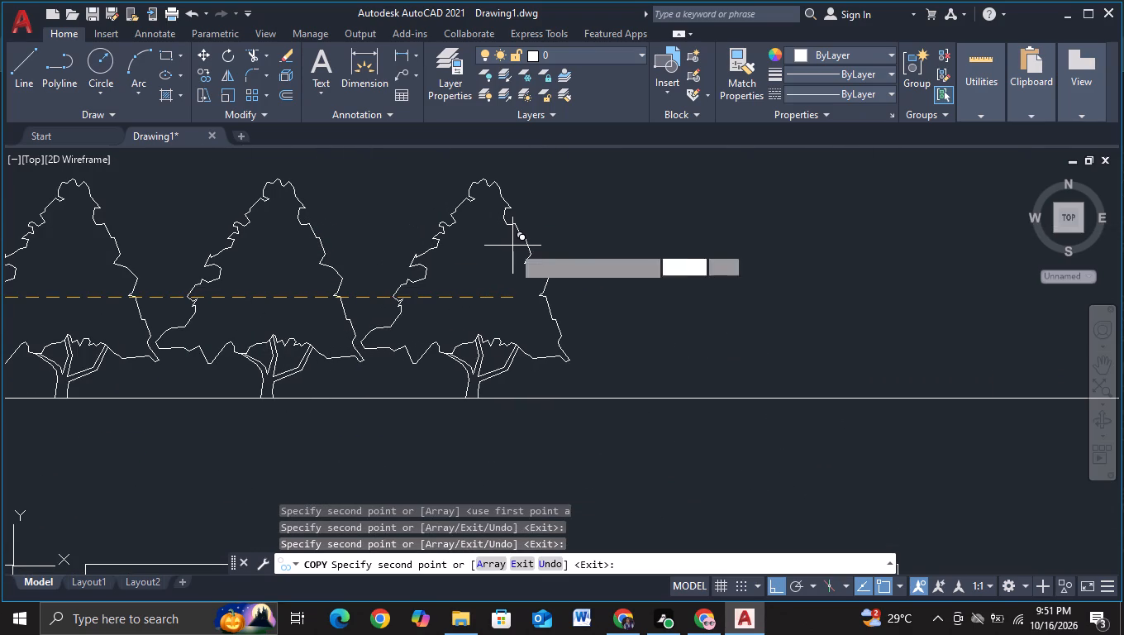
left_click(717, 246)
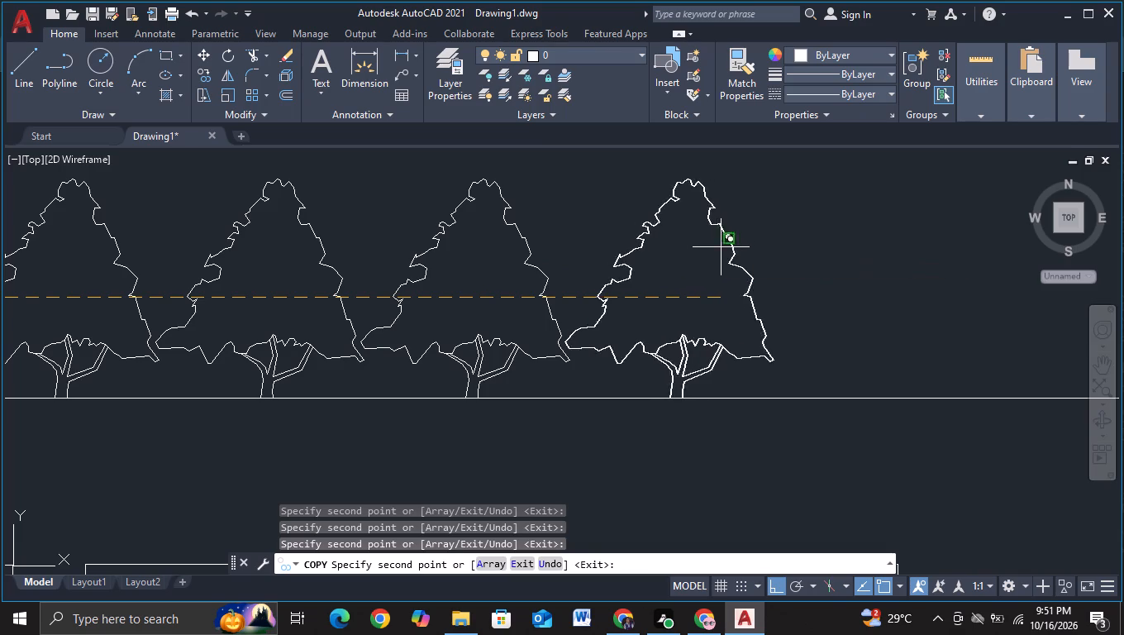
Continue the row with four more evenly spaced conifer copies, ending just before the block's right wall.
middle_click_drag(789, 246, 371, 276)
left_click(502, 277)
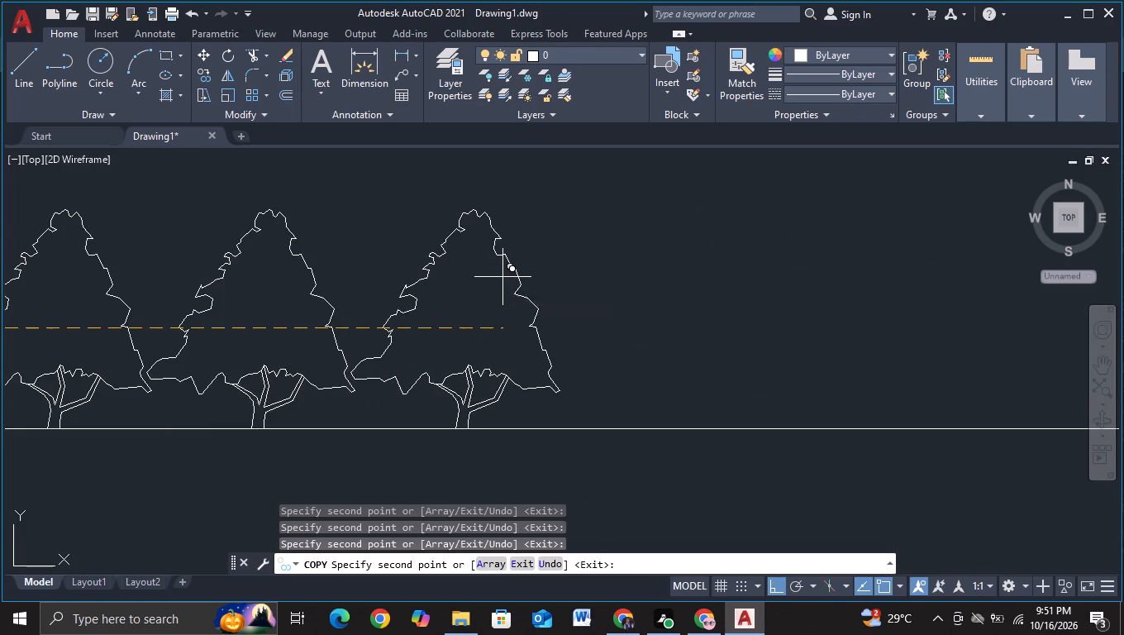
middle_click_drag(683, 273, 384, 292)
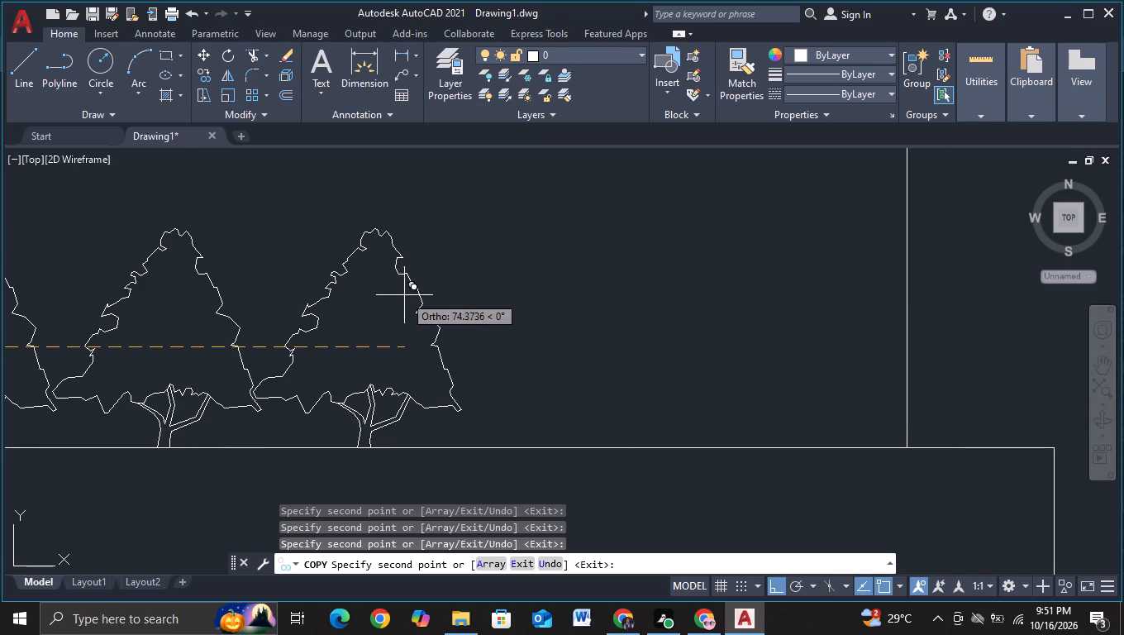
left_click(404, 295)
left_click(606, 276)
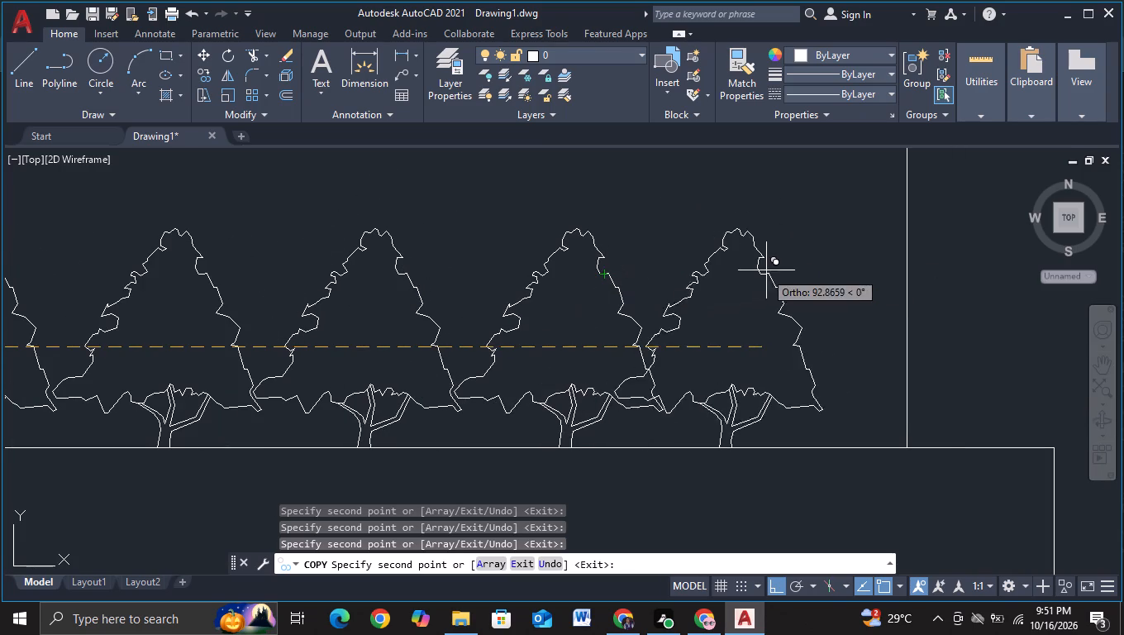
left_click(807, 268)
key("Escape")
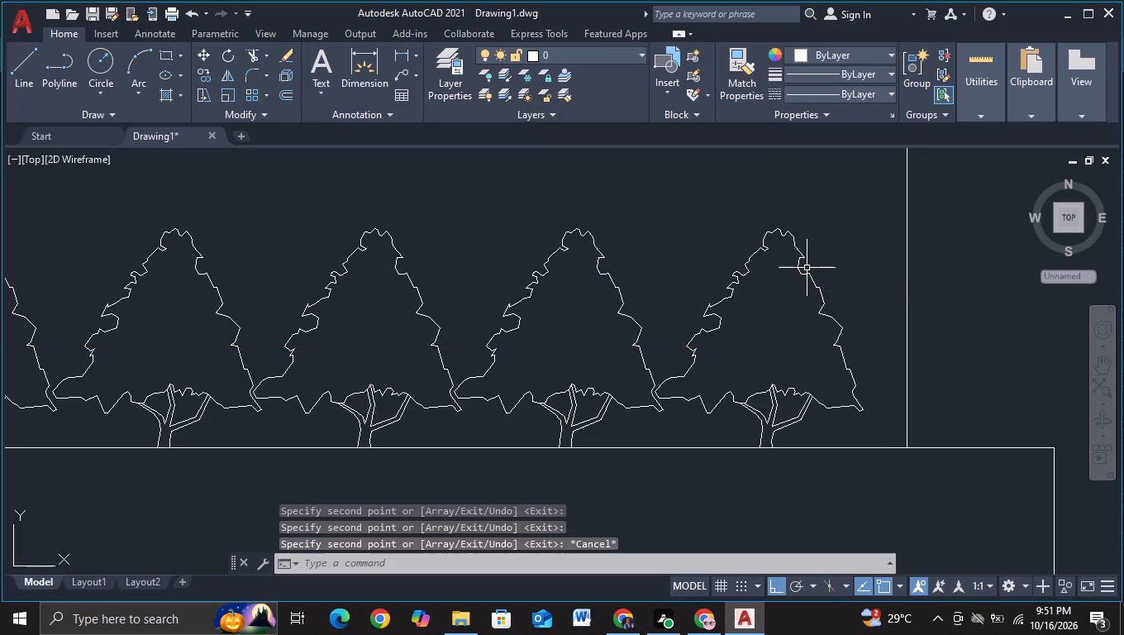
Trim away the wall line segments that run through the conifer on the highest of the three left roof terraces.
scroll(807, 269, "down", 4)
middle_click_drag(778, 375, 811, 459)
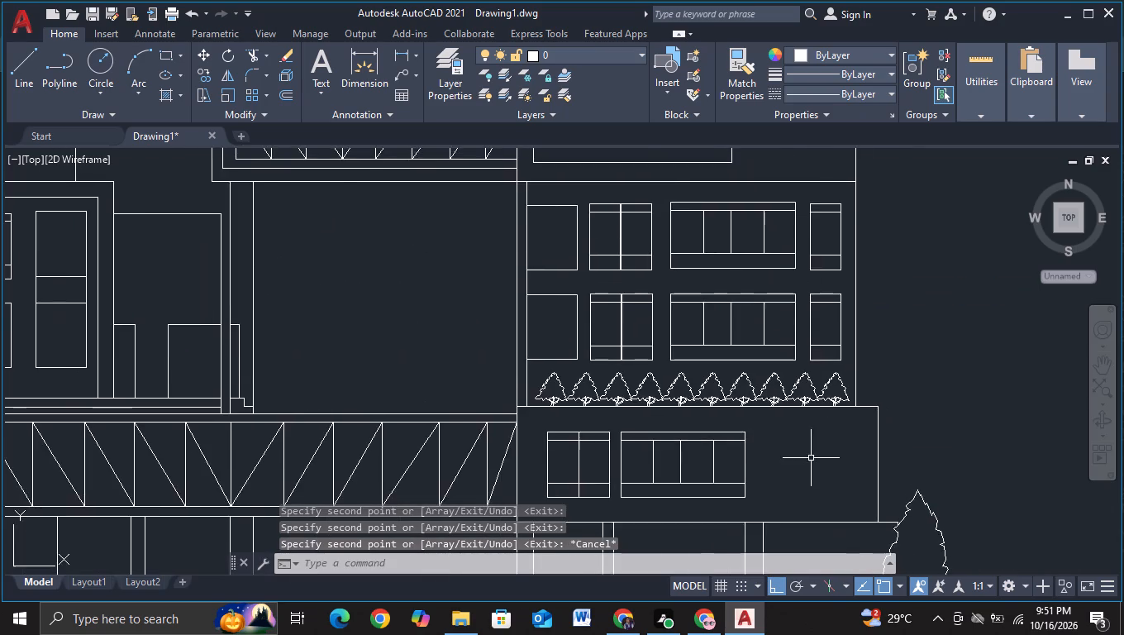
scroll(811, 456, "down", 1)
middle_click_drag(813, 455, 821, 350)
scroll(821, 362, "down", 1)
middle_click_drag(821, 359, 803, 327)
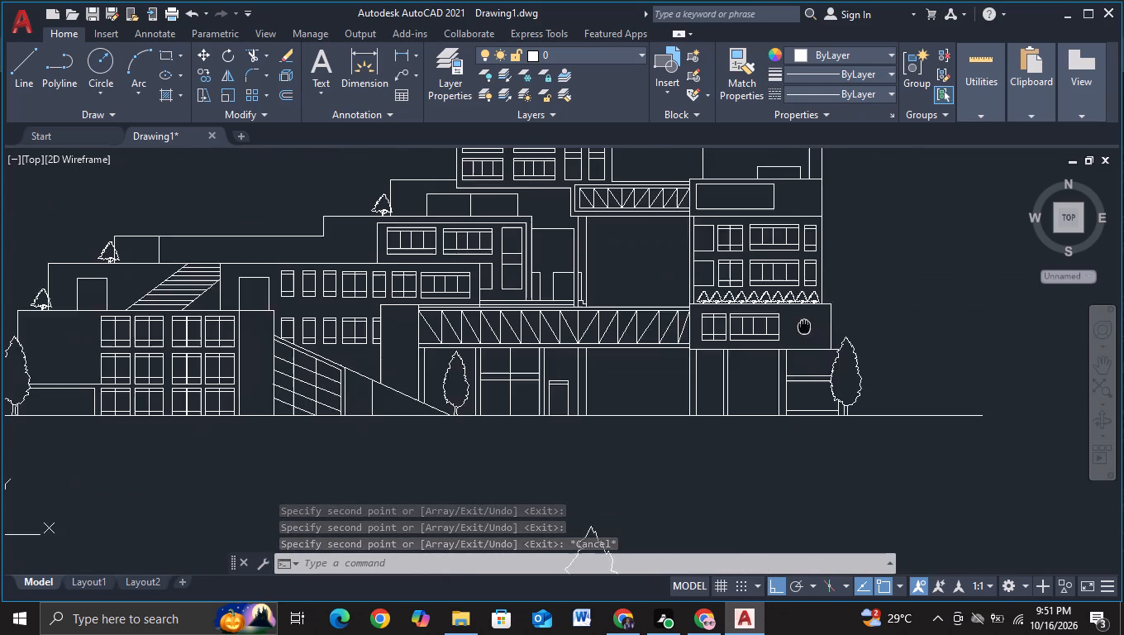
middle_click_drag(803, 327, 806, 369)
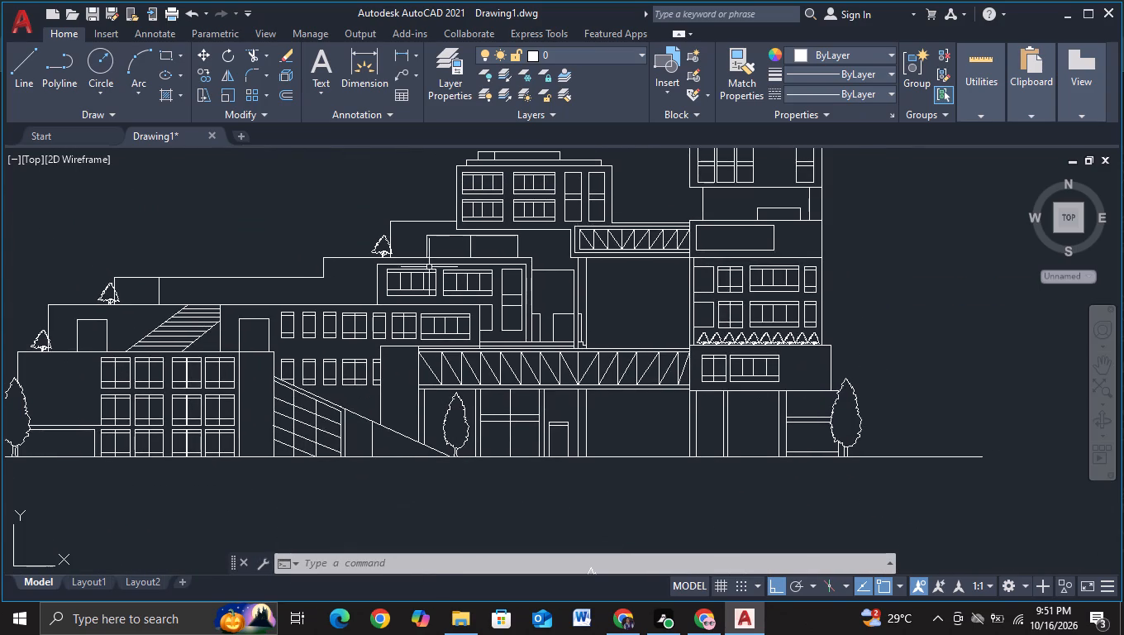
scroll(414, 266, "up", 2)
left_click(254, 58)
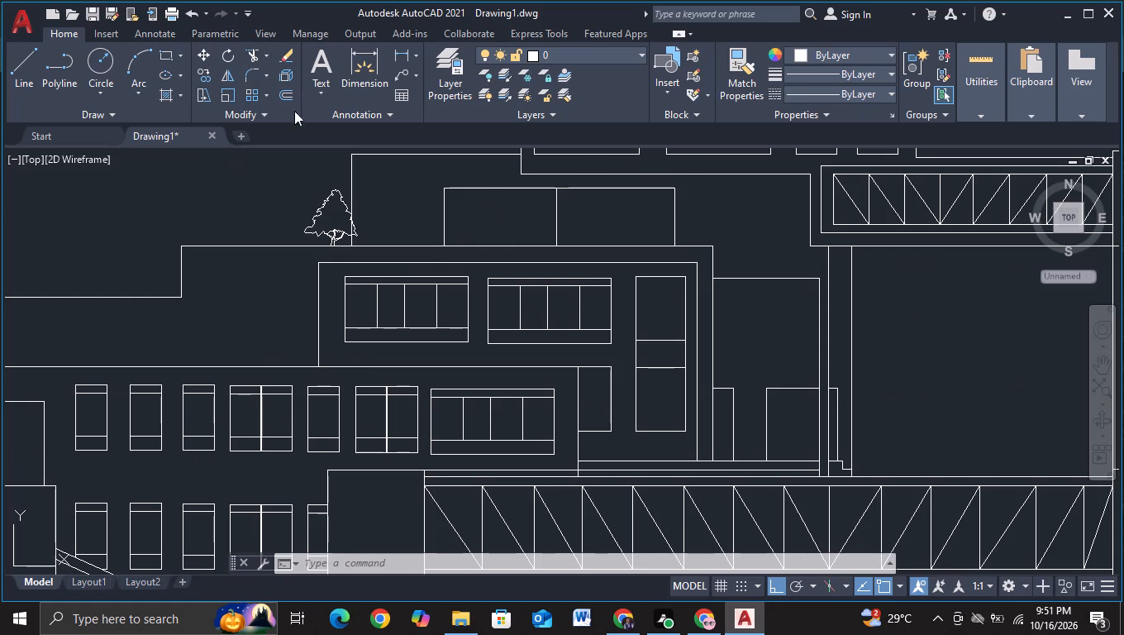
scroll(379, 198, "up", 2)
left_click(305, 275)
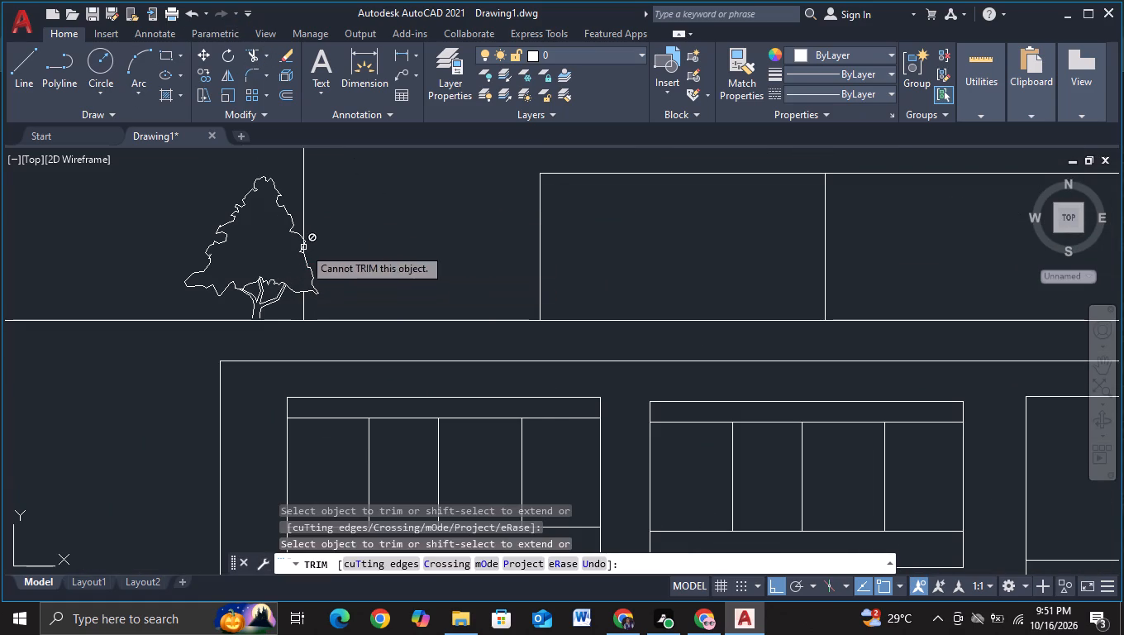
left_click(304, 248)
scroll(303, 253, "up", 2)
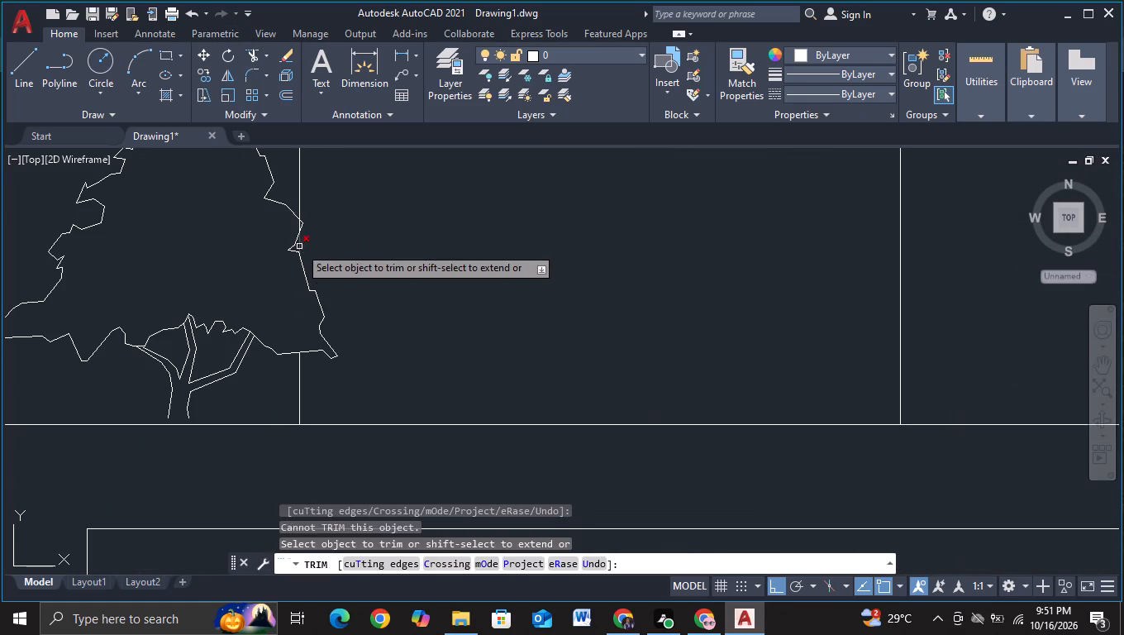
left_click(299, 246)
left_click(297, 226)
Trim the wall line where it passes through the conifer on the middle roof terrace.
scroll(302, 287, "down", 2)
scroll(163, 319, "down", 2)
middle_click_drag(136, 384, 603, 292)
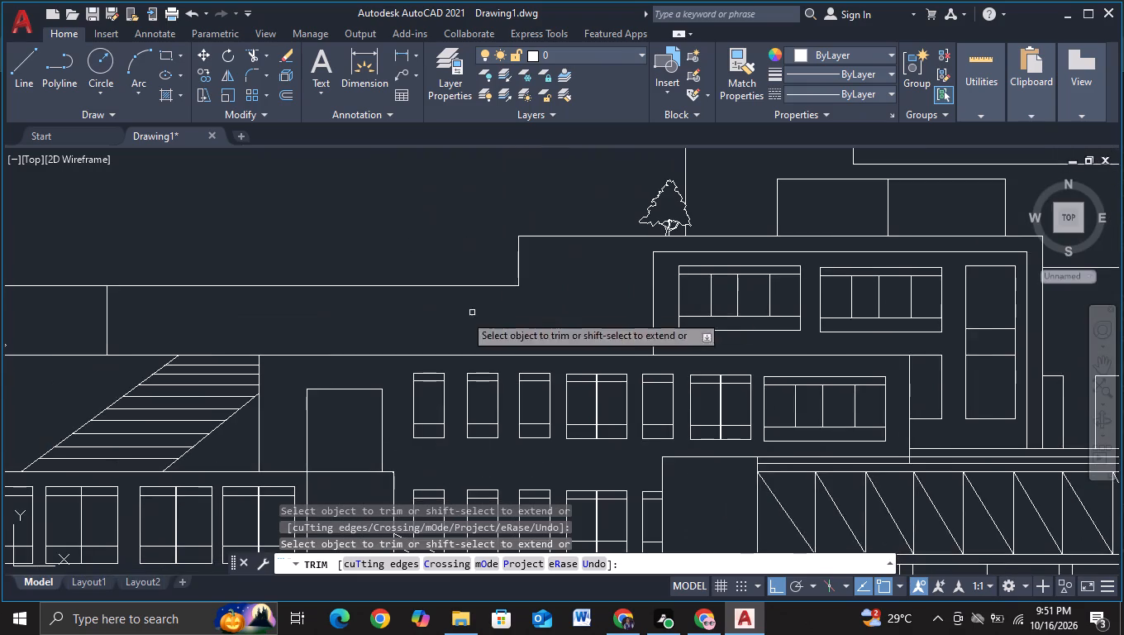
middle_click_drag(309, 332, 869, 327)
scroll(698, 332, "up", 1)
scroll(503, 338, "up", 2)
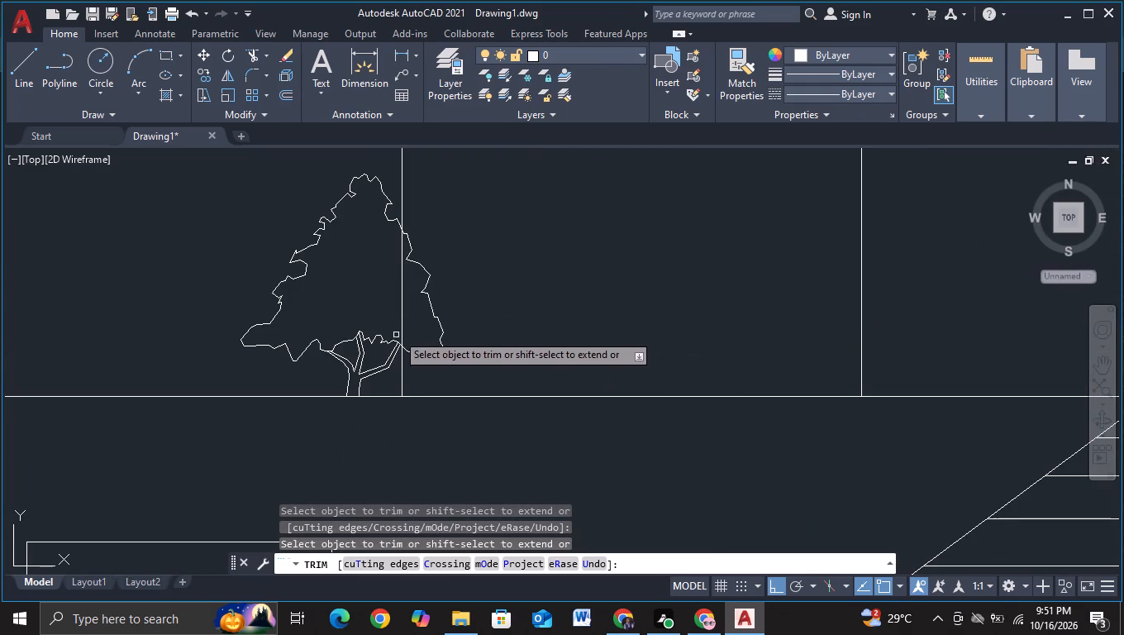
left_click(402, 326)
Trim the wall line inside the conifer outline on the lowest left roof terrace and finish trimming.
scroll(445, 263, "down", 2)
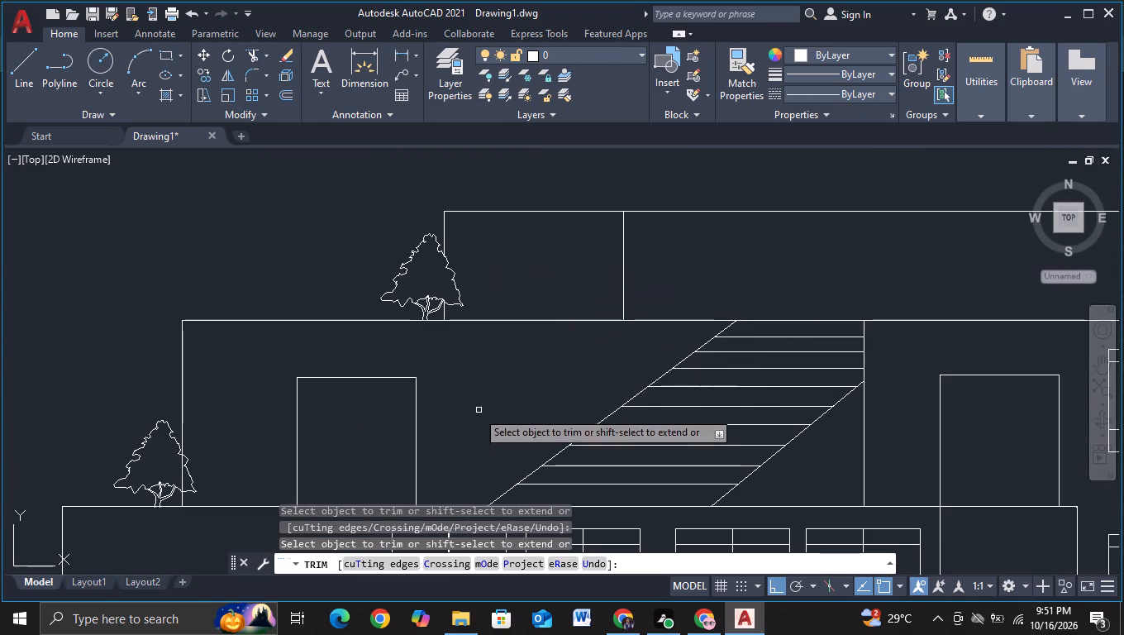
scroll(202, 455, "up", 3)
middle_click_drag(203, 448, 458, 302)
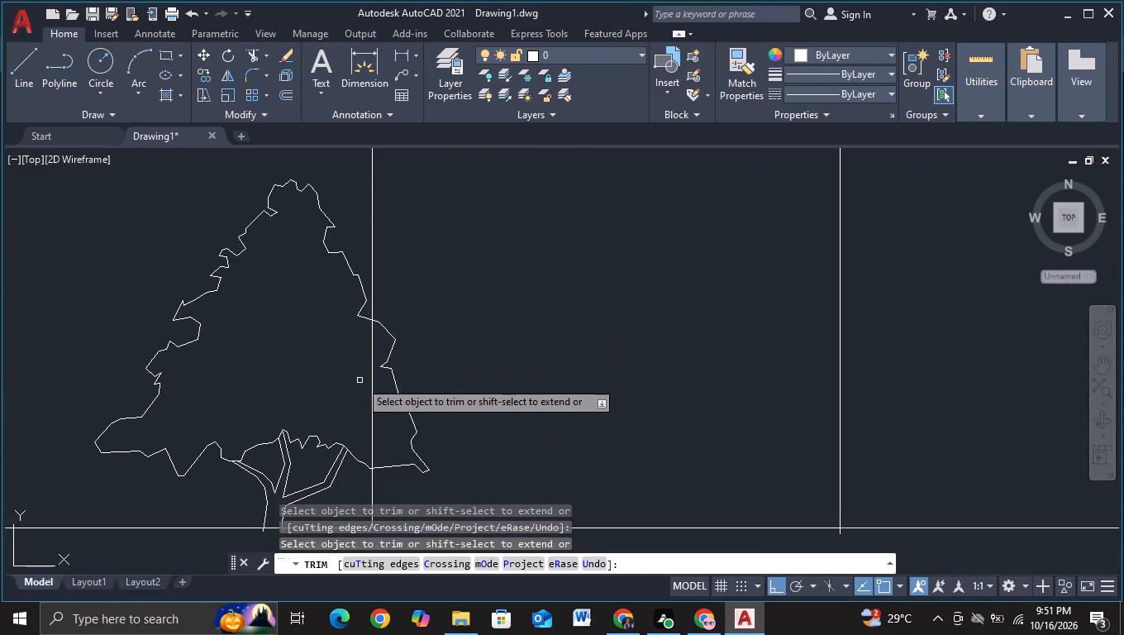
left_click(374, 380)
scroll(442, 341, "down", 2)
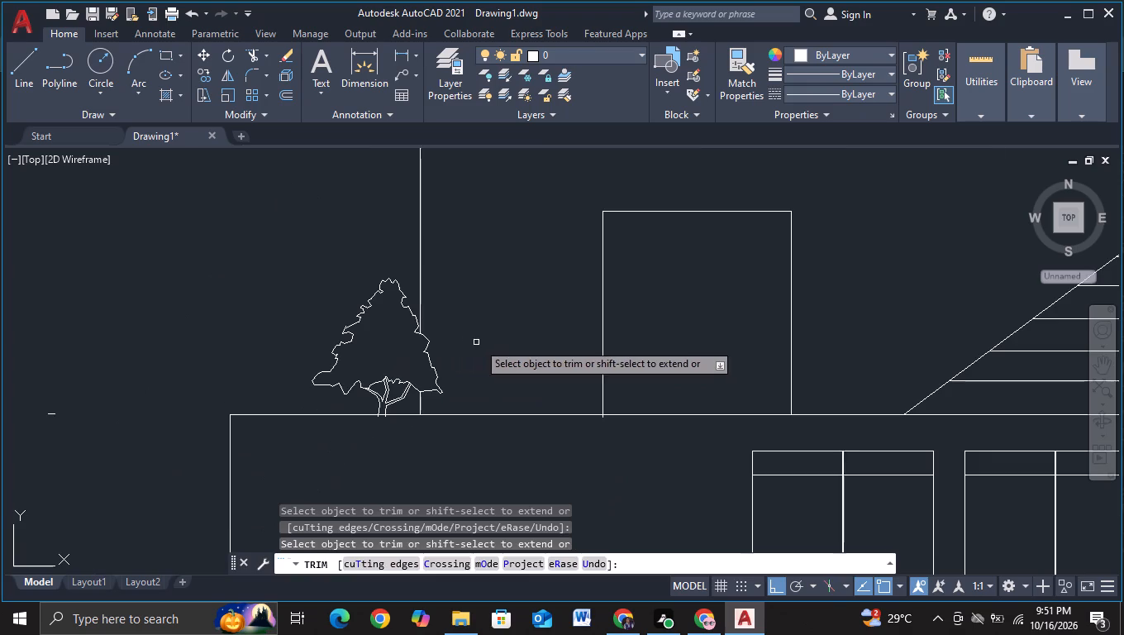
key("Escape")
Try several visibility states on the plan-view palm block below the elevation, leaving it set to Type 1 Evergreen (Plan).
scroll(488, 346, "down", 1)
scroll(506, 418, "down", 2)
middle_click_drag(514, 437, 161, 127)
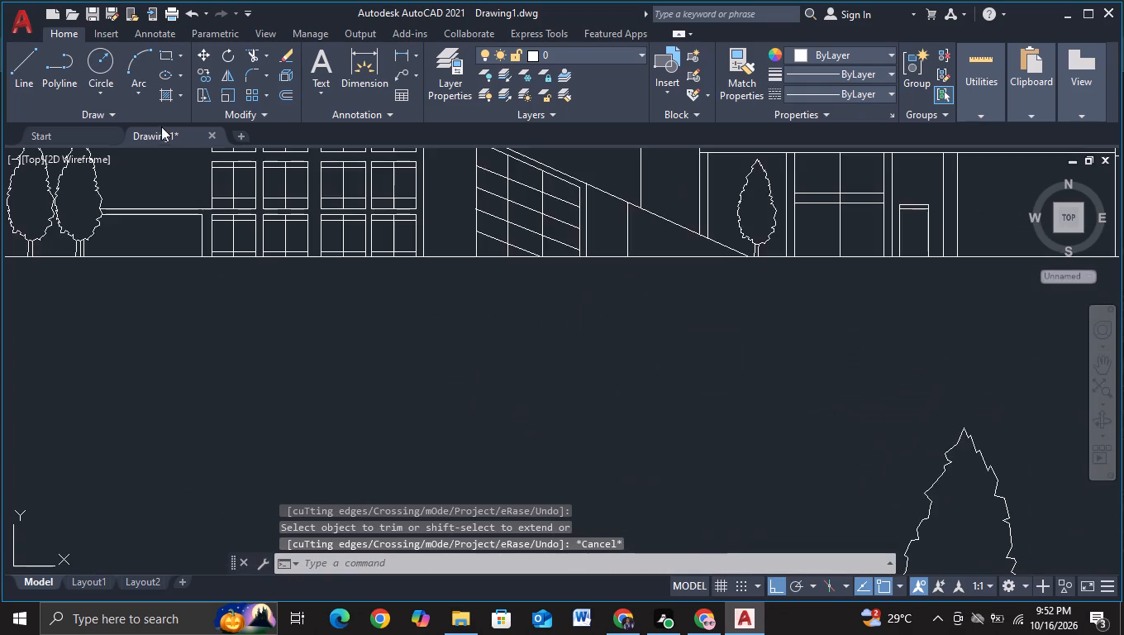
scroll(199, 187, "down", 1)
scroll(349, 303, "down", 2)
middle_click_drag(373, 322, 437, 406)
scroll(454, 405, "up", 1)
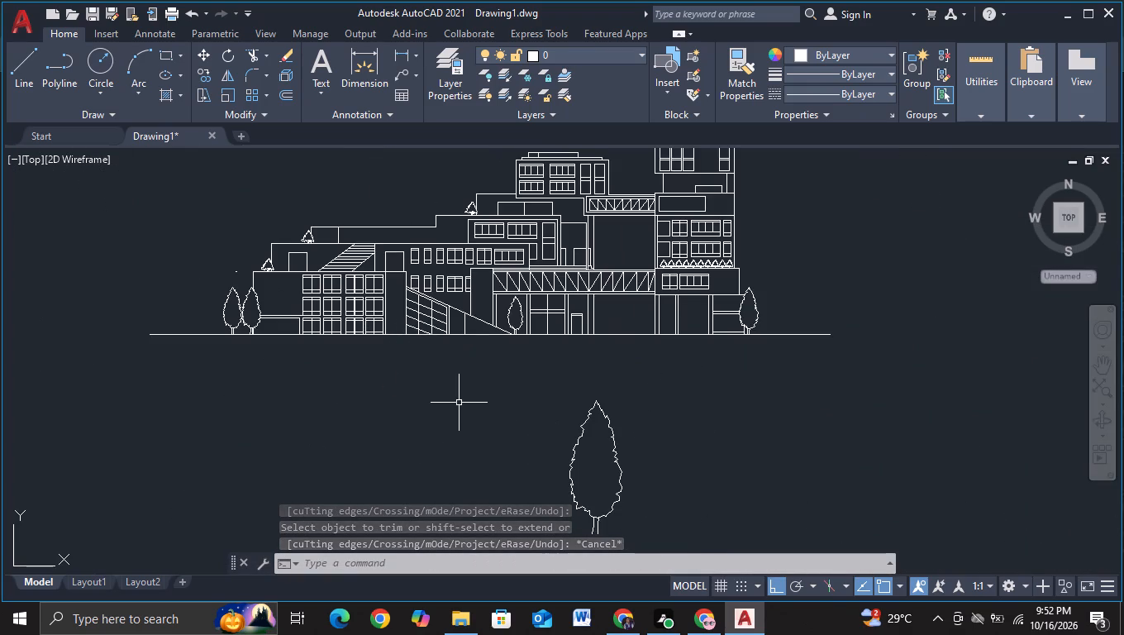
middle_click_drag(459, 403, 462, 363)
scroll(464, 364, "up", 1)
middle_click_drag(475, 377, 537, 463)
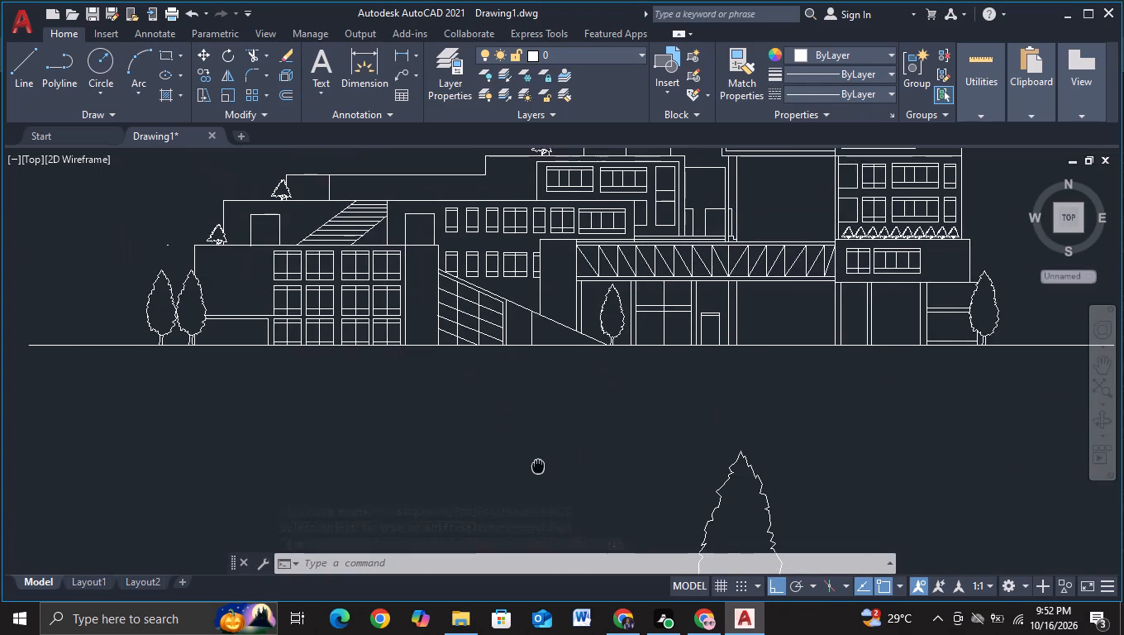
middle_click_drag(537, 463, 529, 440)
middle_click_drag(530, 451, 477, 334)
middle_click_drag(537, 441, 473, 219)
scroll(506, 307, "down", 1)
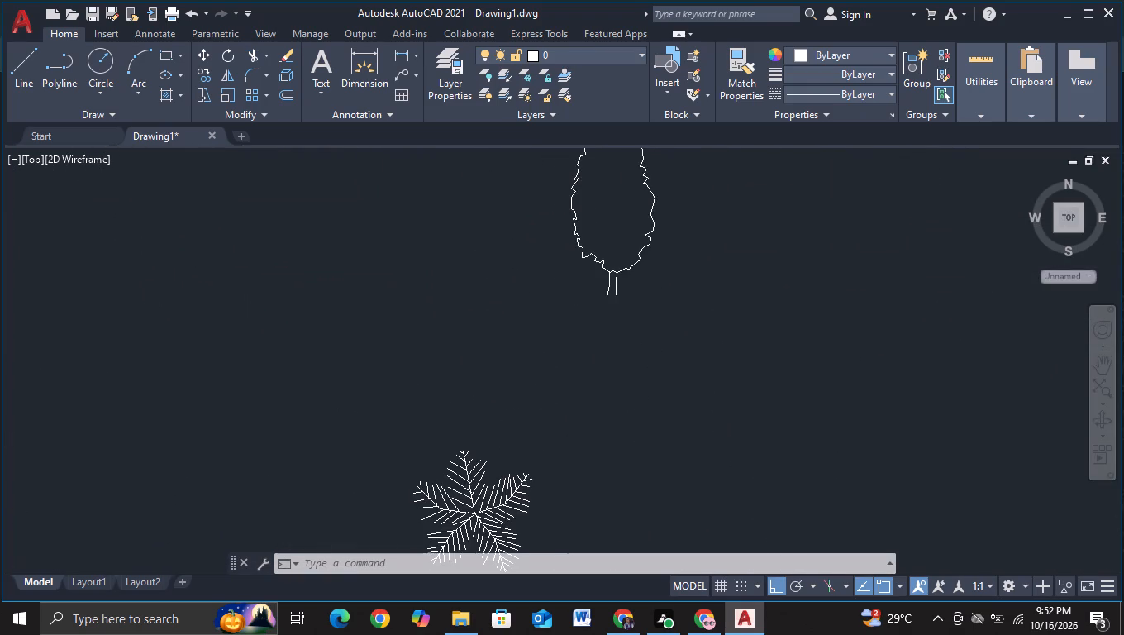
left_click(498, 426)
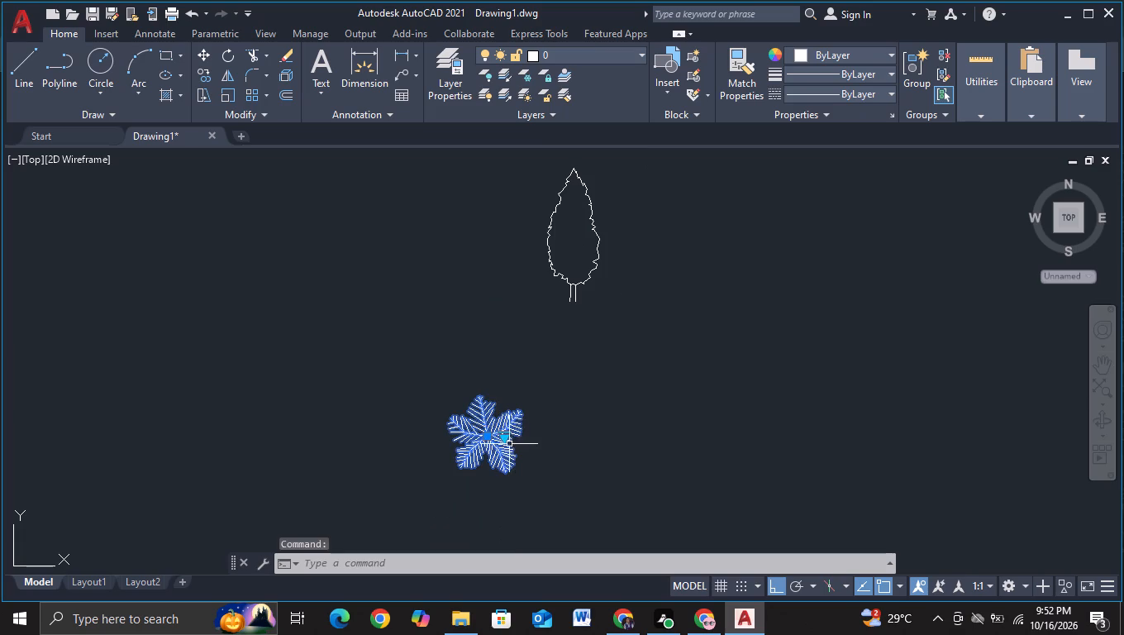
left_click(505, 441)
left_click(561, 408)
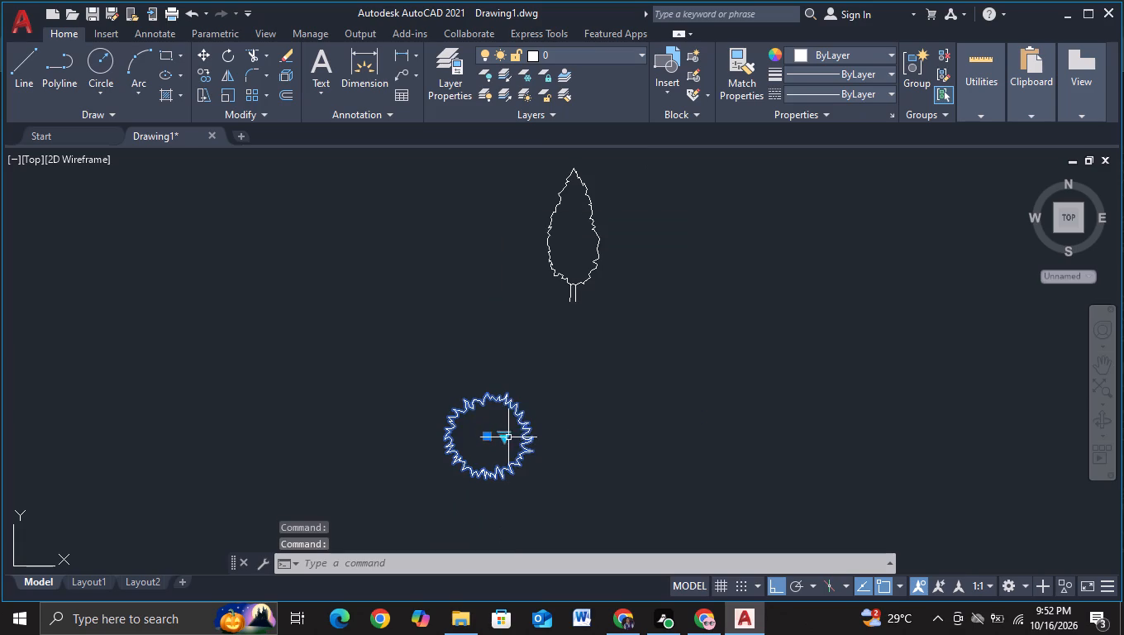
left_click(504, 437)
left_click(578, 358)
left_click(502, 439)
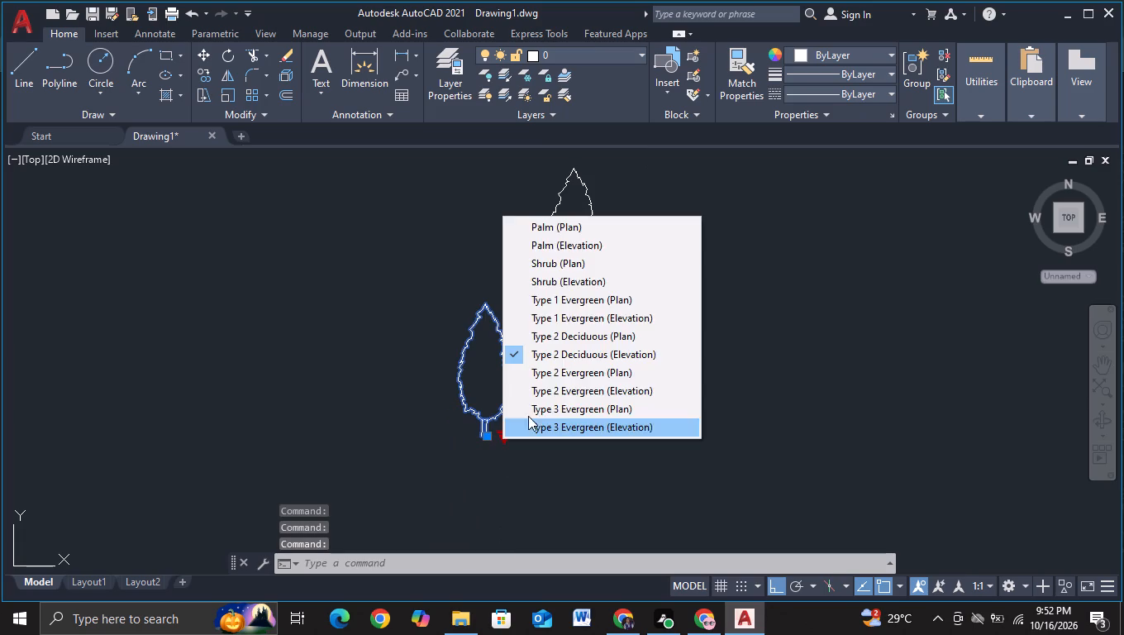
left_click(584, 309)
left_click(503, 439)
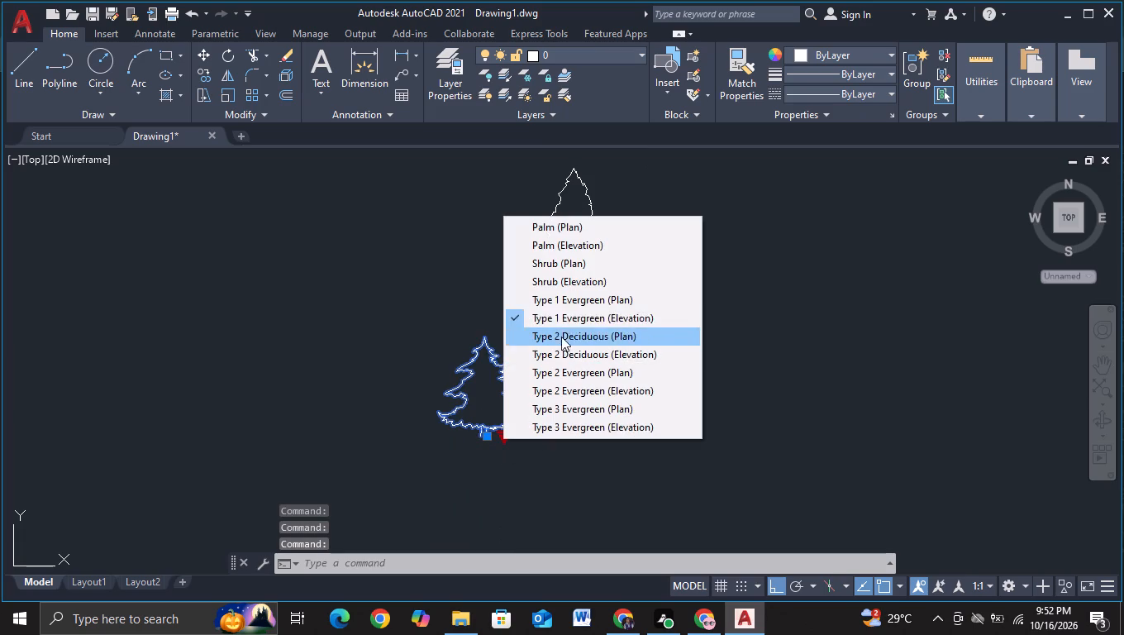
left_click(564, 299)
left_click(503, 440)
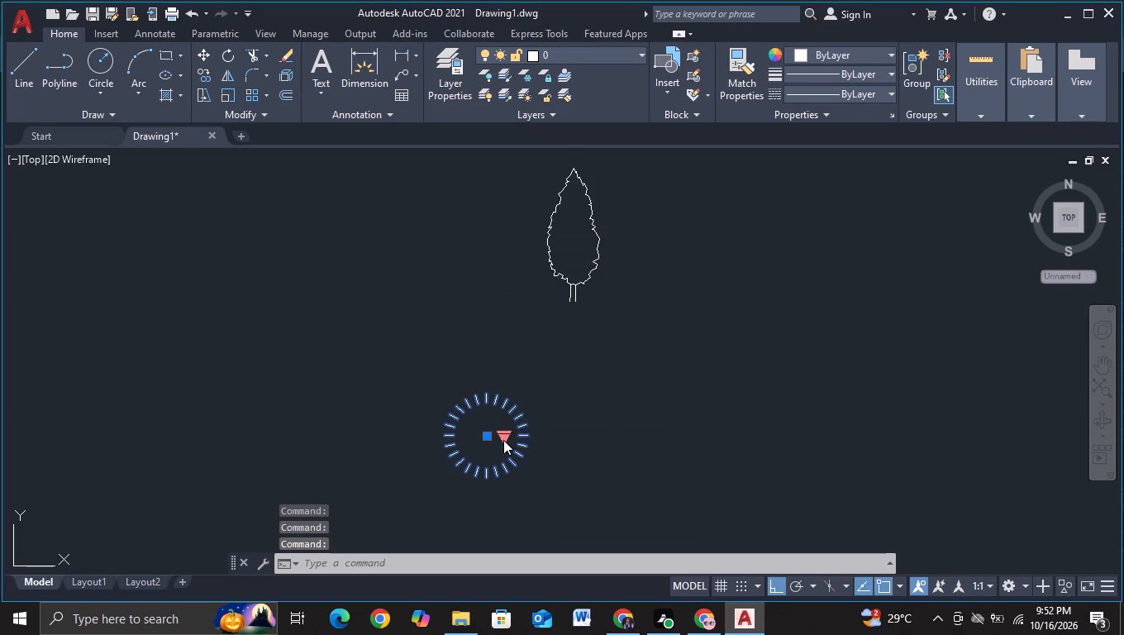
key("Escape")
key("Escape")
Copy the Type 1 Evergreen (Plan) block once, horizontally to the right of the original.
left_click(521, 427)
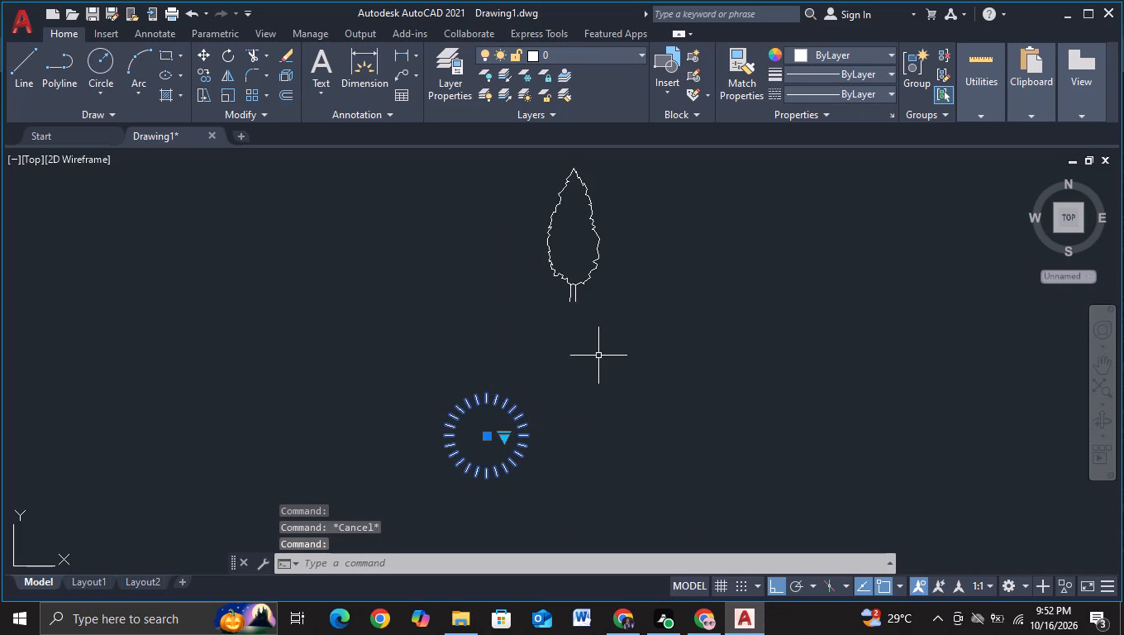
key("c")
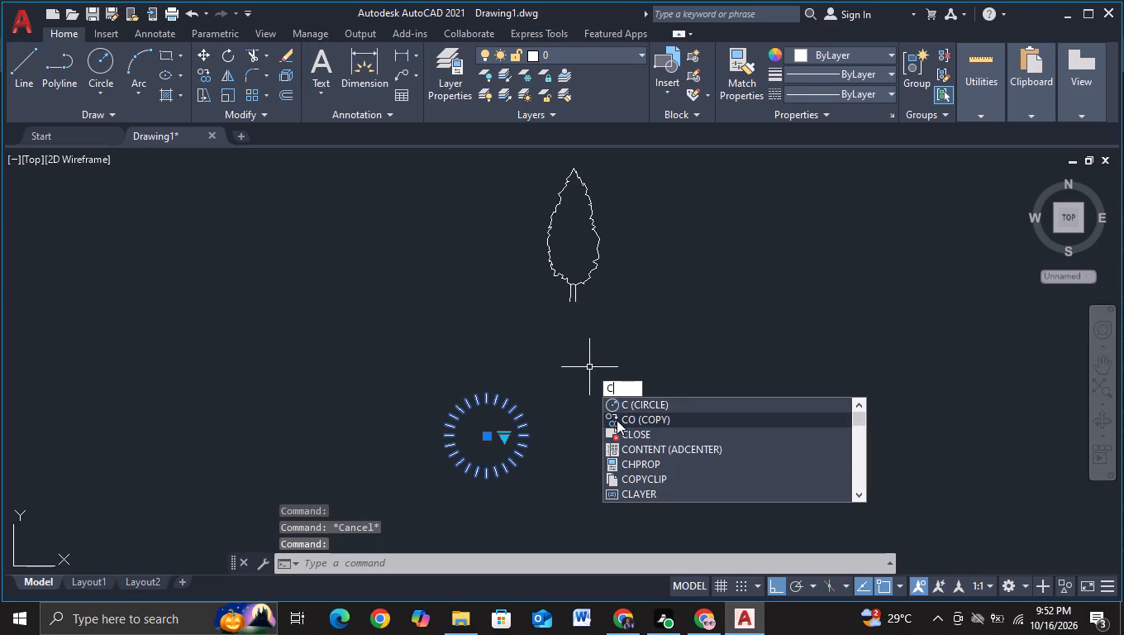
left_click(617, 420)
left_click(495, 413)
left_click(645, 356)
key("Escape")
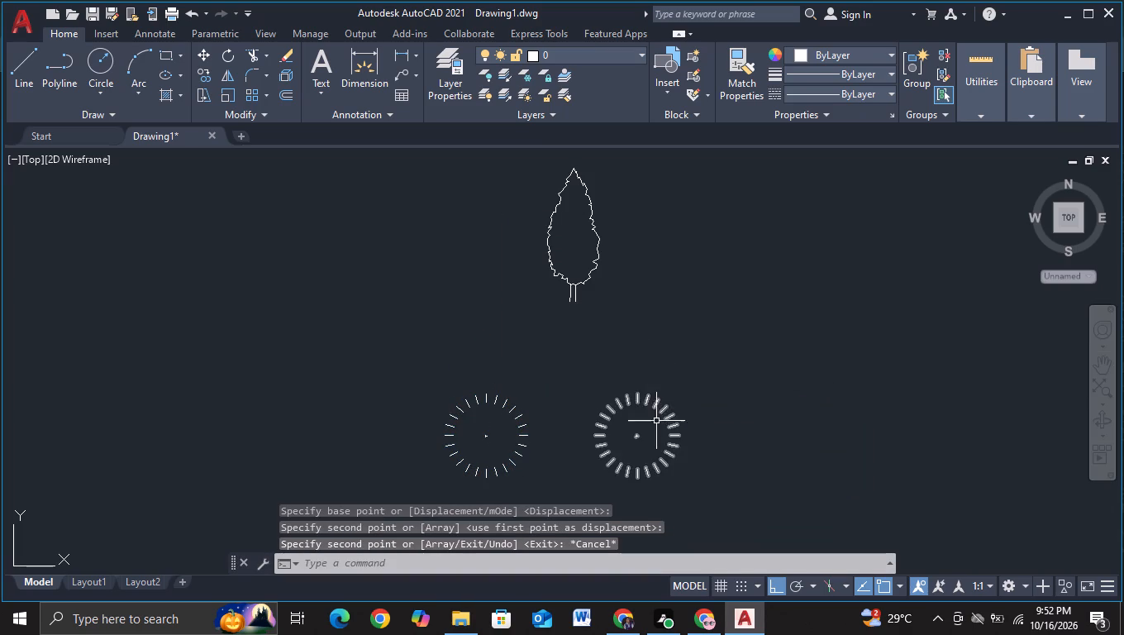
Switch the new block copy to the Shrub (Elevation) visibility state.
left_click(637, 438)
left_click(657, 438)
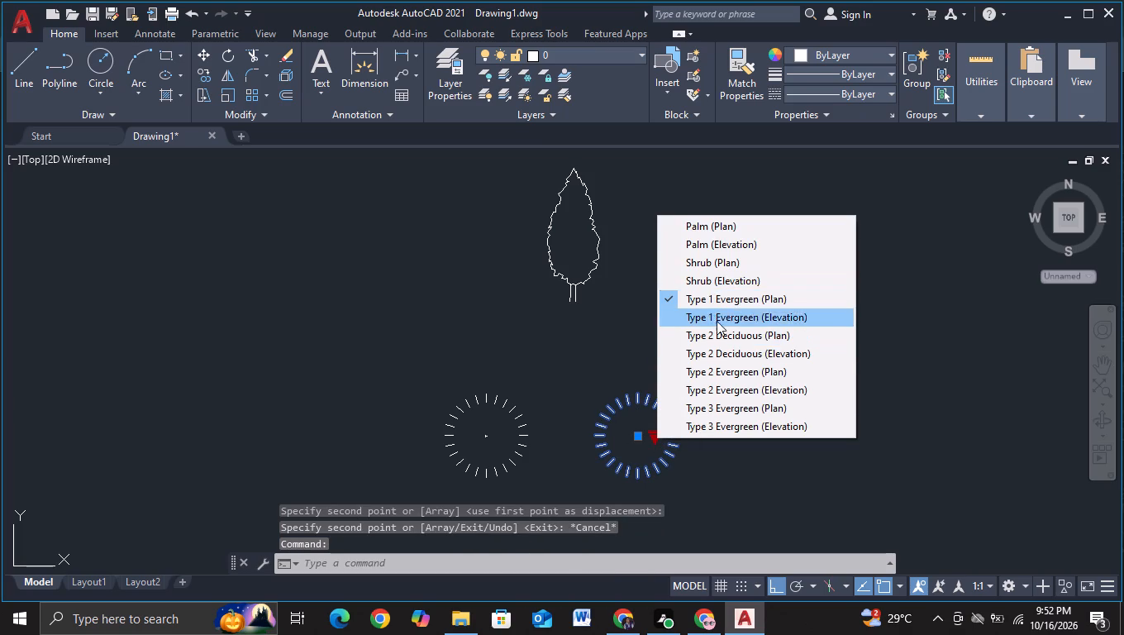
left_click(705, 278)
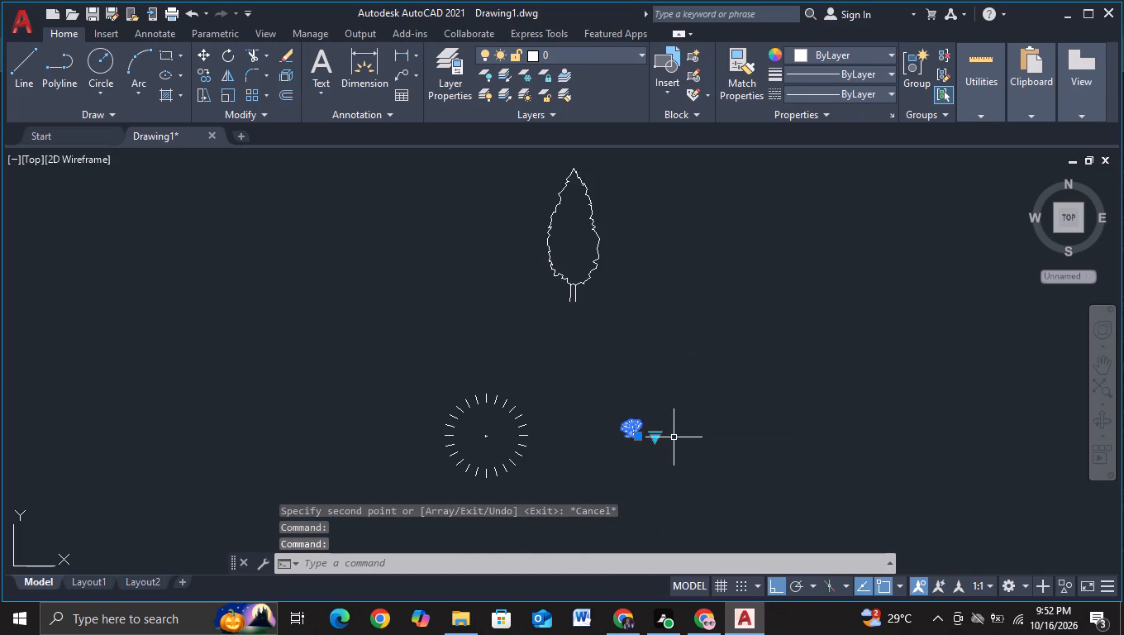
key("Escape")
With Ortho off, copy the shrub into open space above the two tall trees at the building's left end.
scroll(663, 436, "up", 2)
left_click_drag(545, 367, 547, 423)
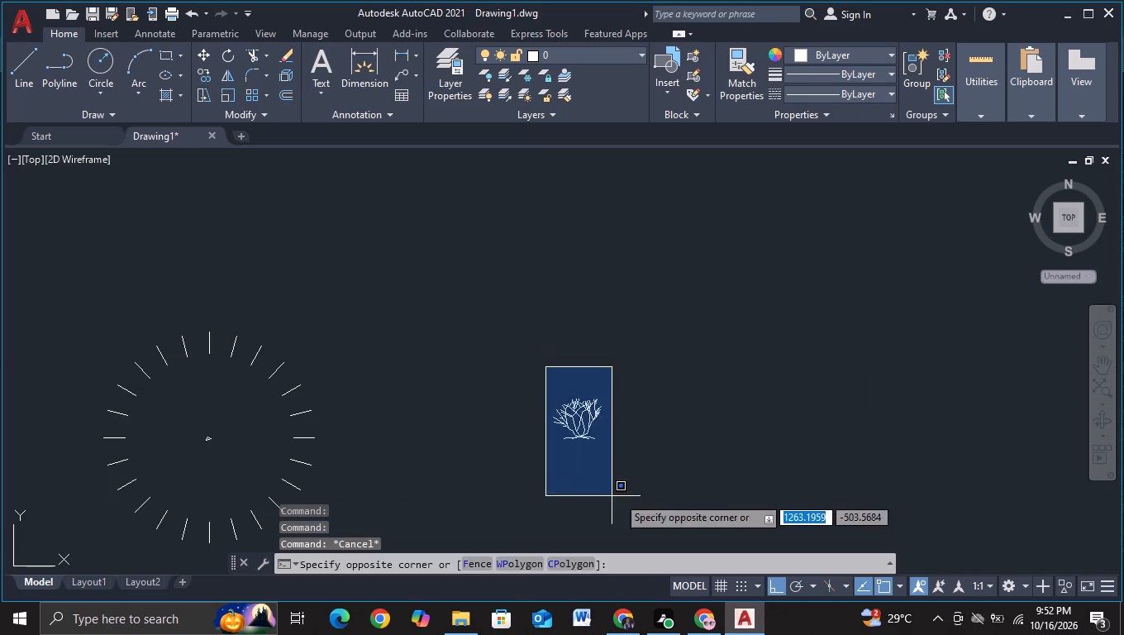
left_click(670, 490)
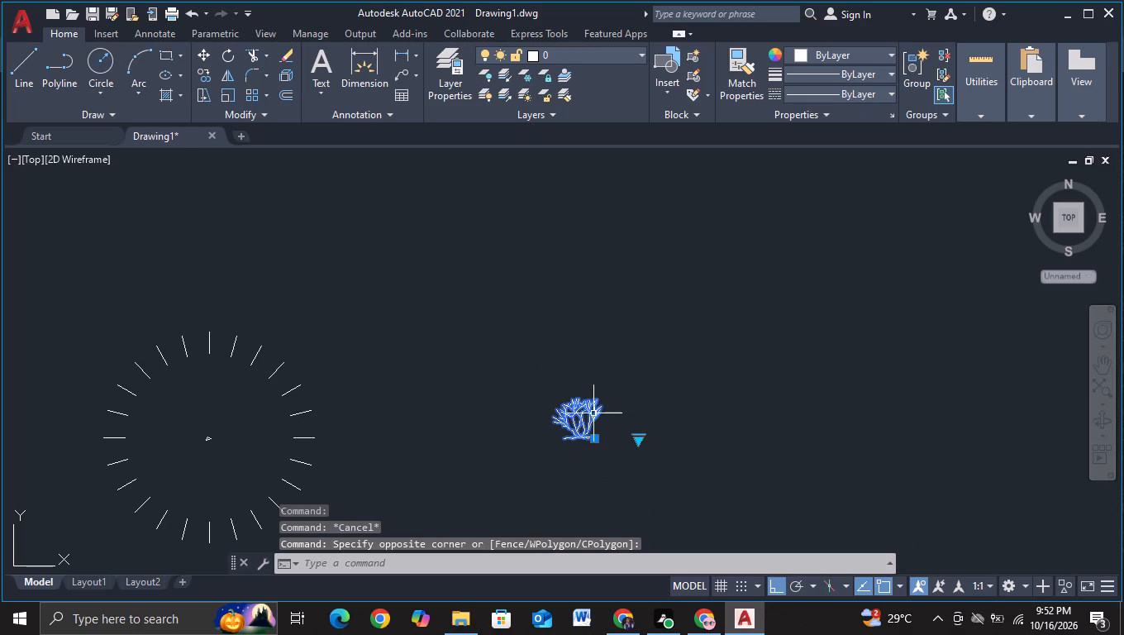
key("c")
left_click(650, 470)
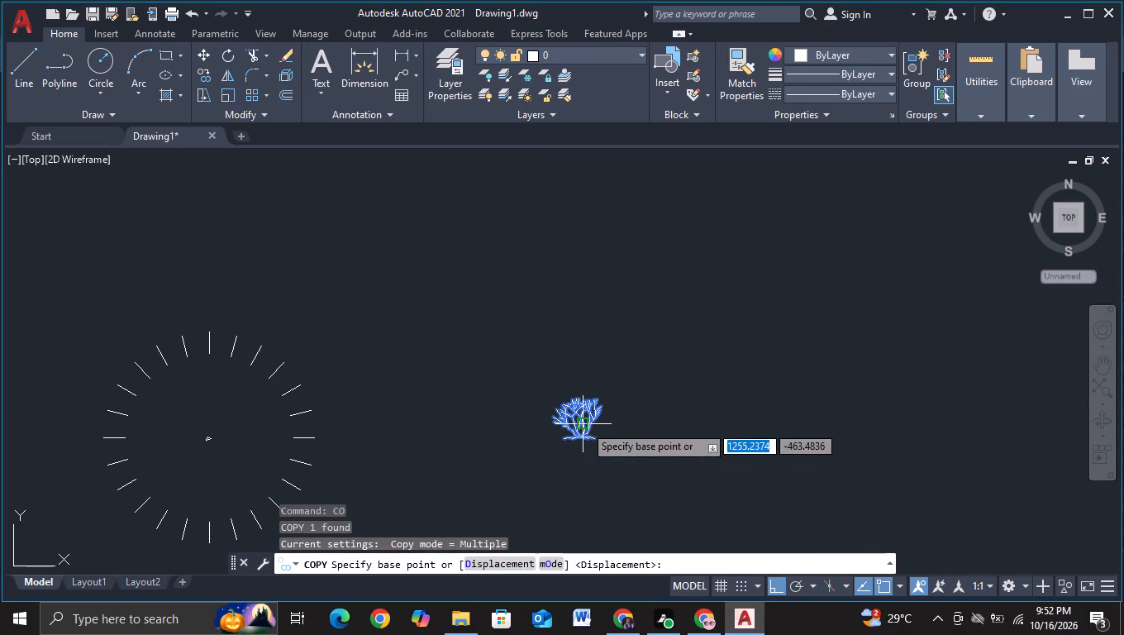
left_click(584, 425)
scroll(496, 208, "down", 3)
middle_click_drag(515, 252, 749, 496)
scroll(523, 337, "up", 1)
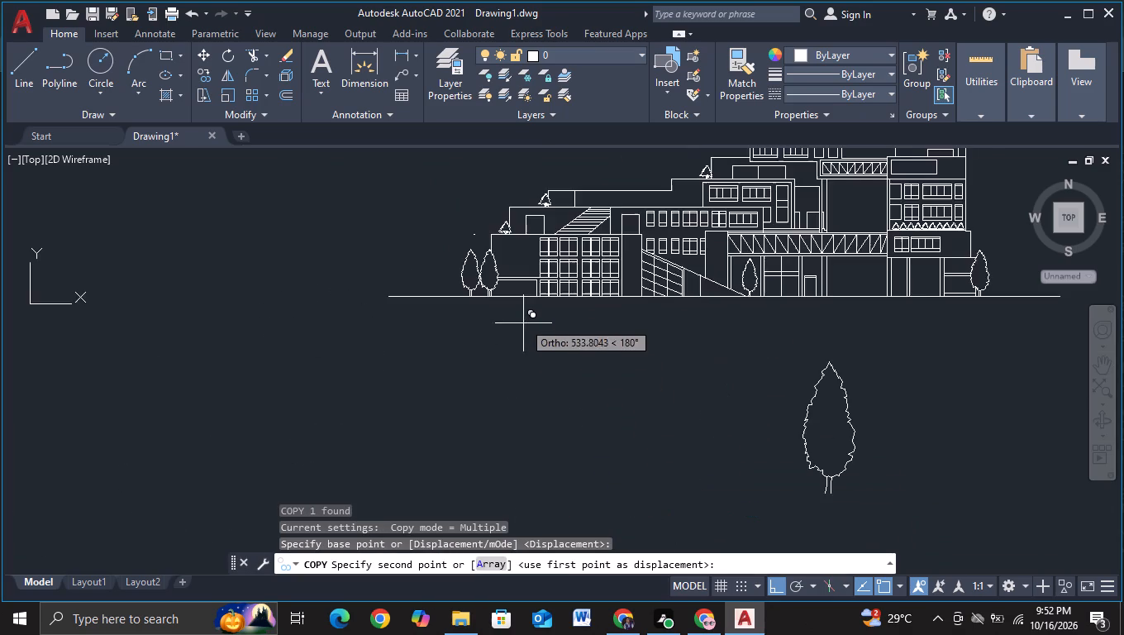
scroll(546, 335, "up", 1)
key("F8")
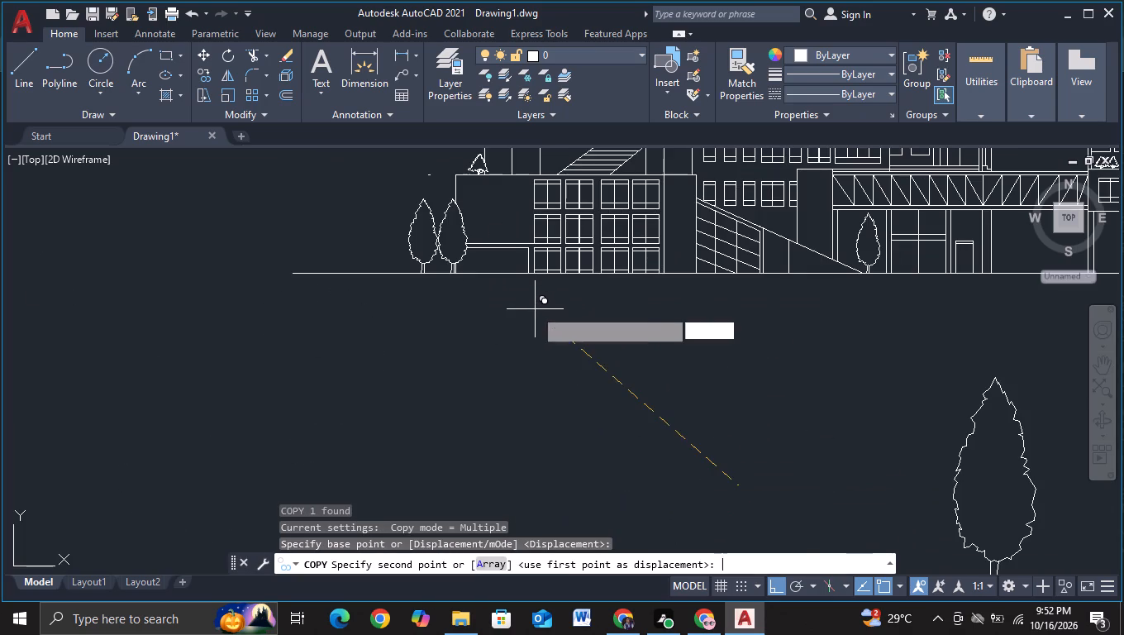
scroll(531, 277, "up", 1)
middle_click_drag(499, 192, 542, 367)
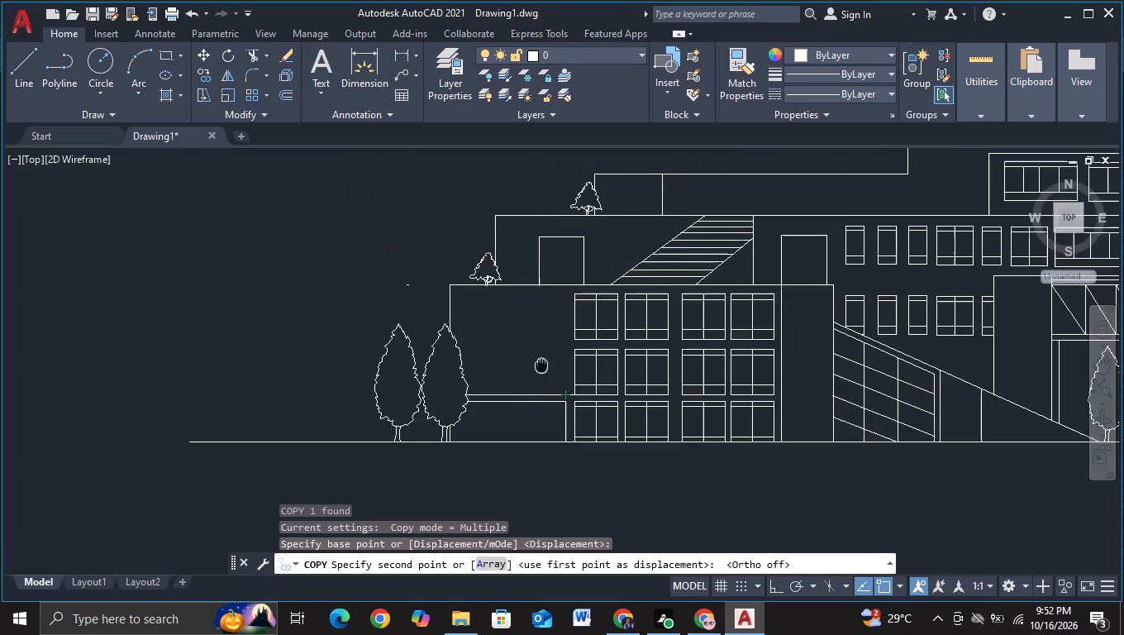
middle_click_drag(542, 367, 544, 370)
left_click(441, 243)
key("Escape")
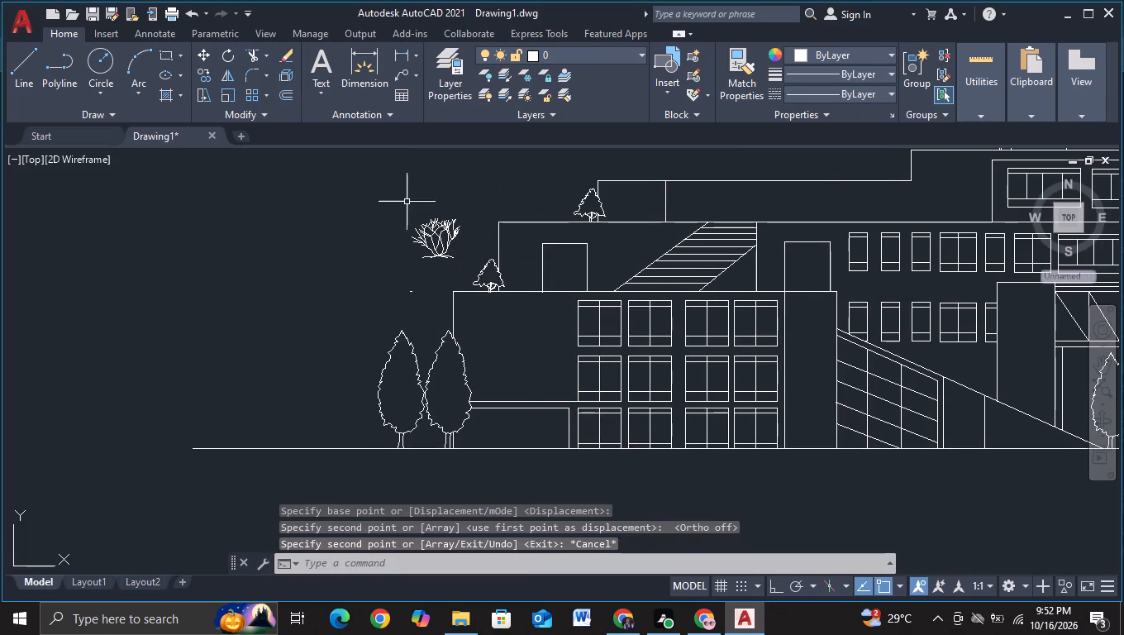
With object snap off, scale the shrub above the two tall trees down by a factor of about 0.6.
left_click_drag(407, 195, 404, 205)
left_click(466, 266)
key("s")
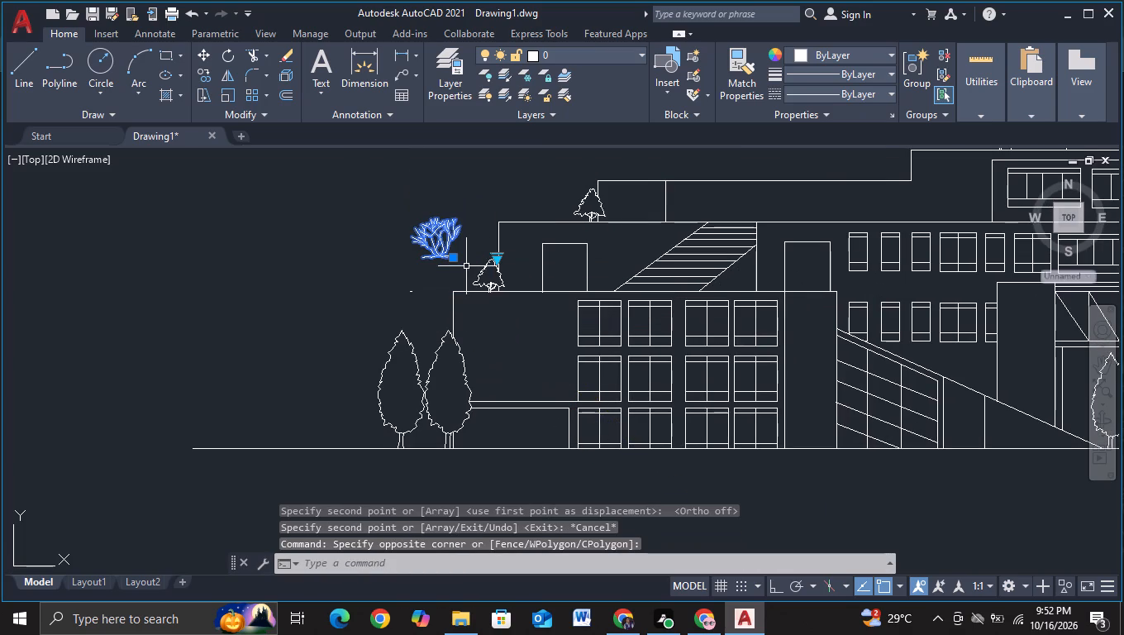
left_click(507, 313)
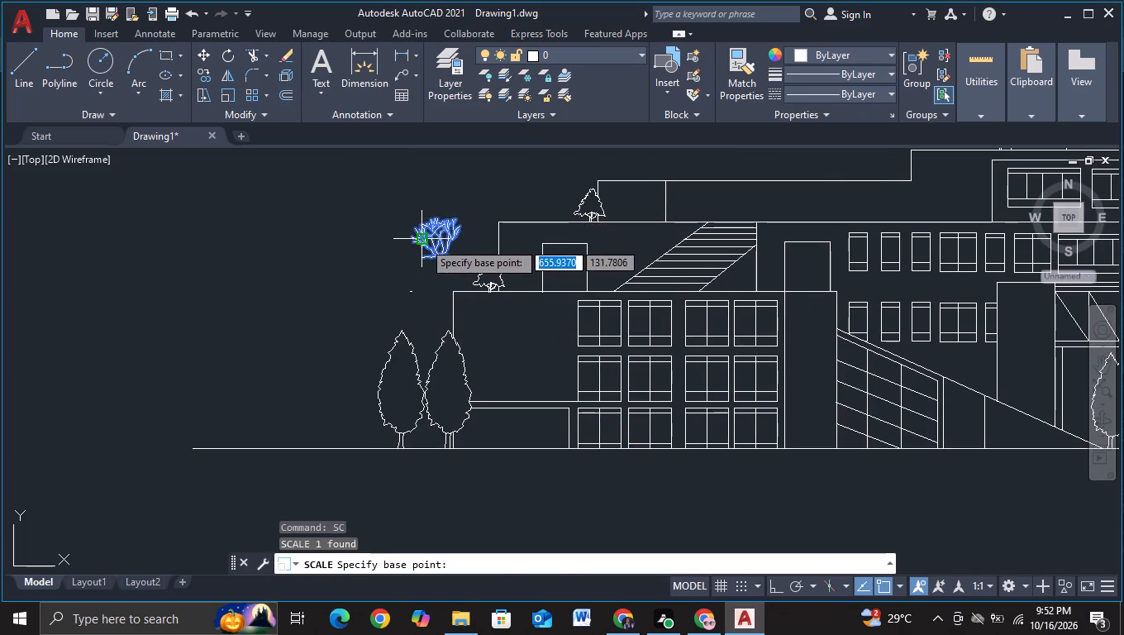
left_click(423, 241)
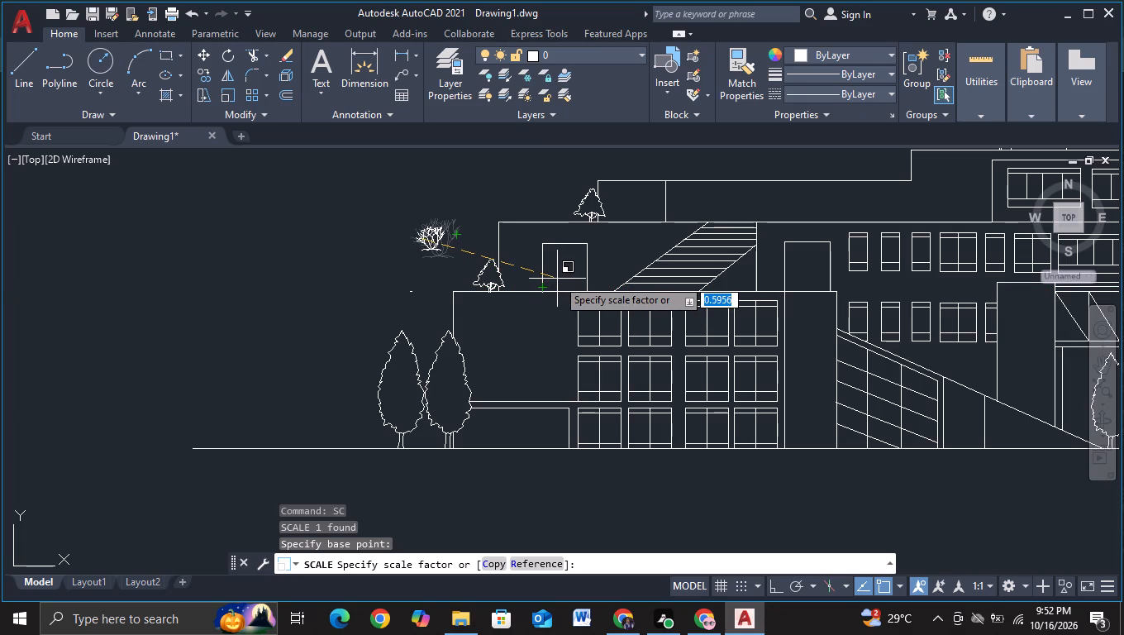
key("F3")
scroll(564, 284, "up", 2)
left_click(545, 275)
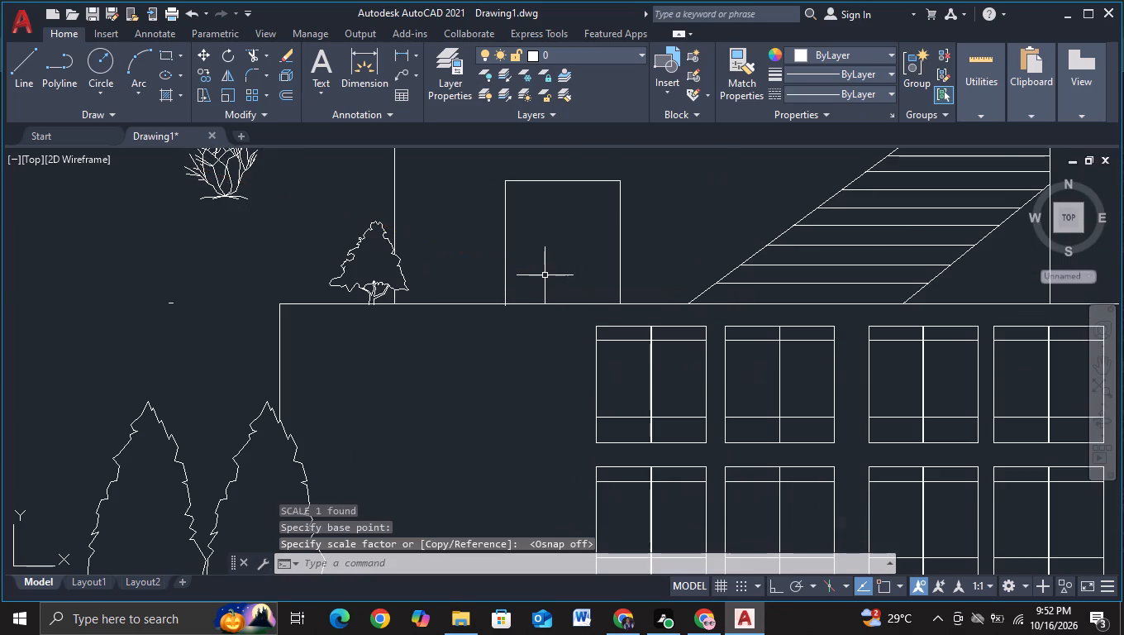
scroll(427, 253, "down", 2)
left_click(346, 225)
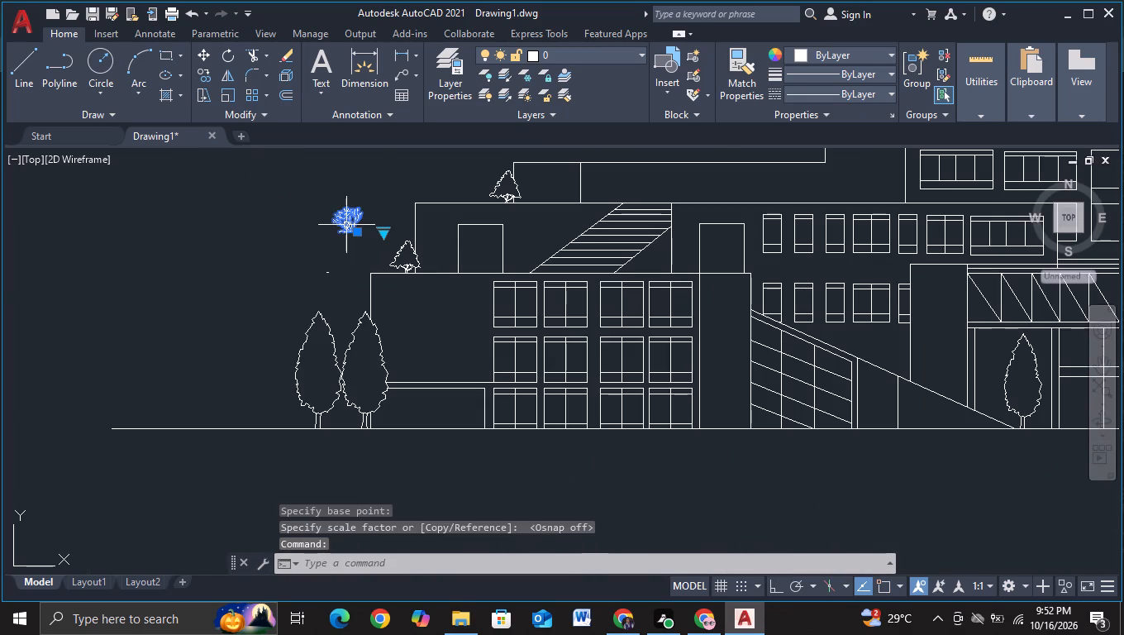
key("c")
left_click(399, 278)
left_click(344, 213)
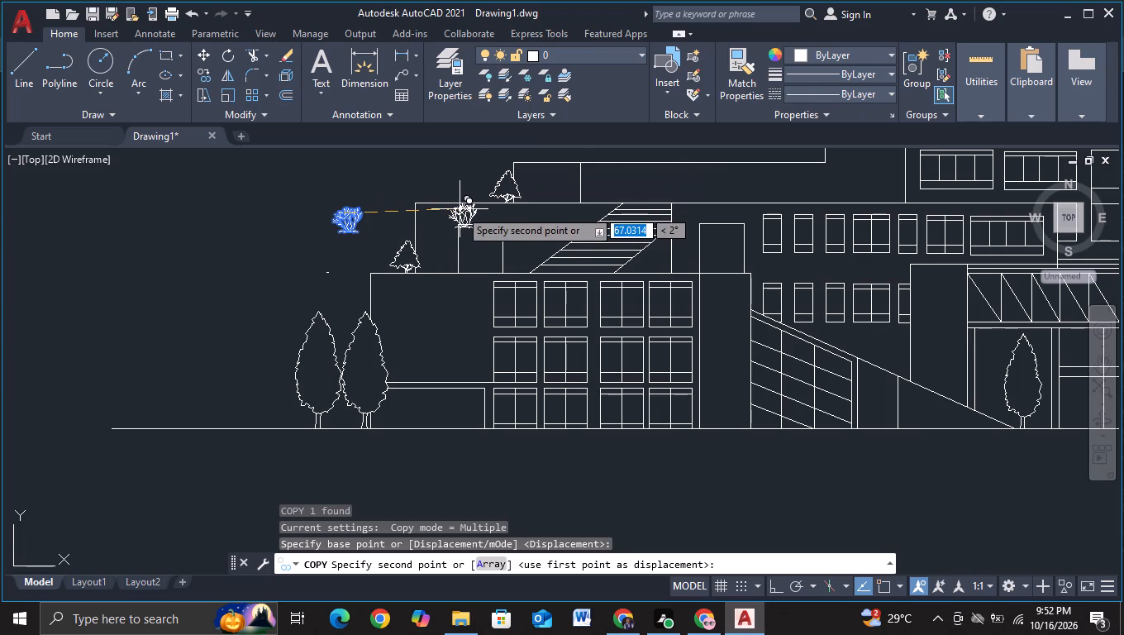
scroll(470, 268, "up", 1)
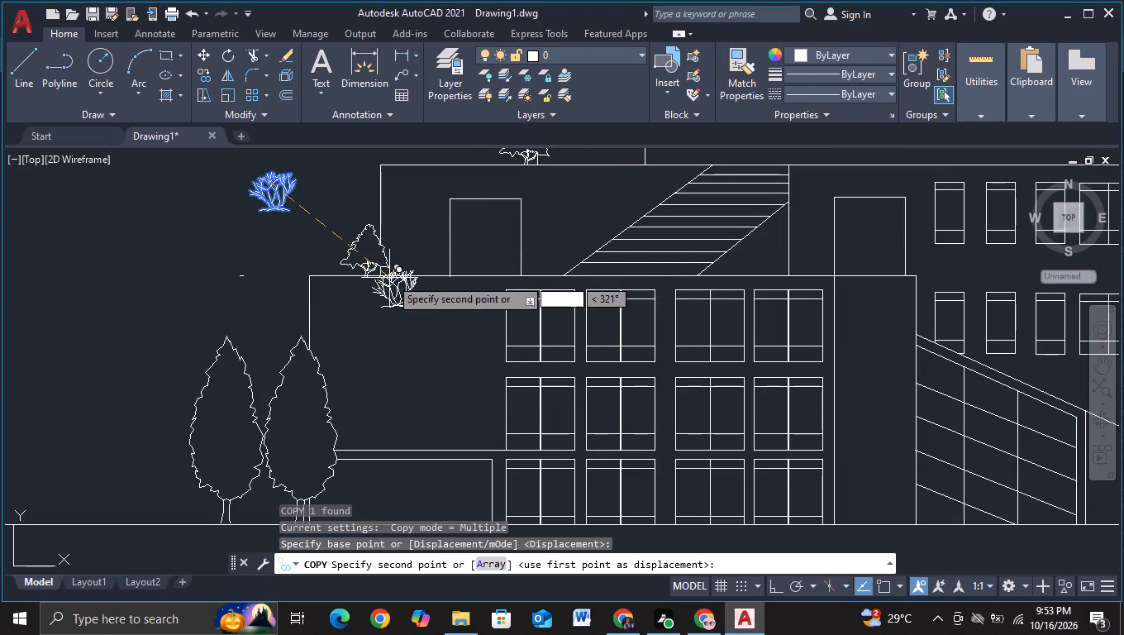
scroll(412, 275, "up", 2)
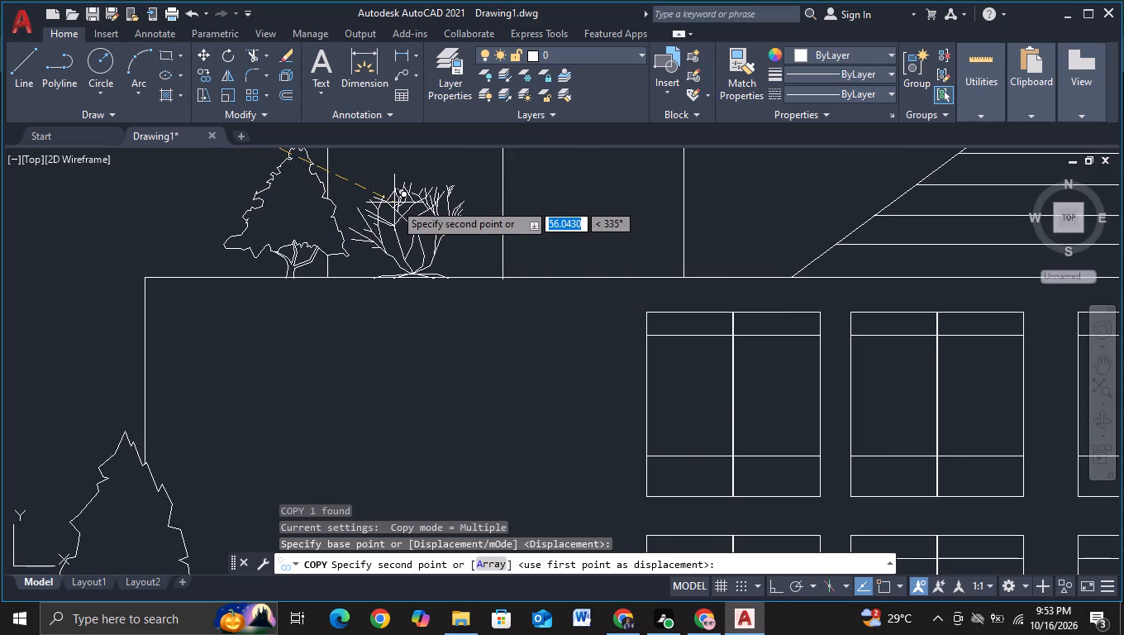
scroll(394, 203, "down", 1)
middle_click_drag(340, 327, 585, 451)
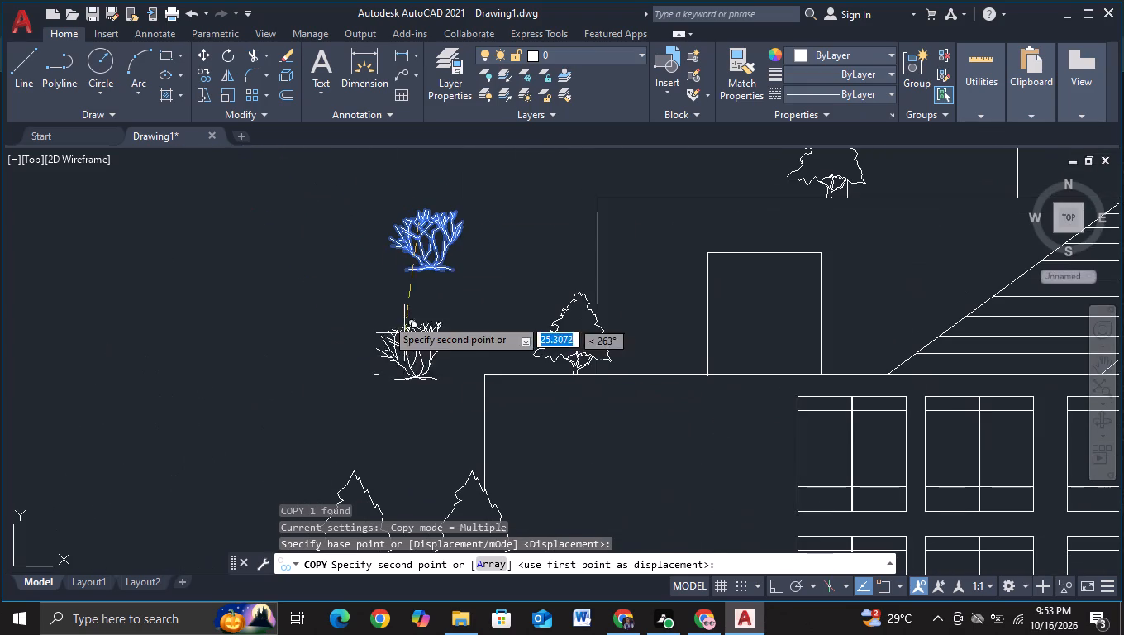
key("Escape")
Scale the same shrub down again, to about two-thirds of its size.
left_click(420, 243)
key("s")
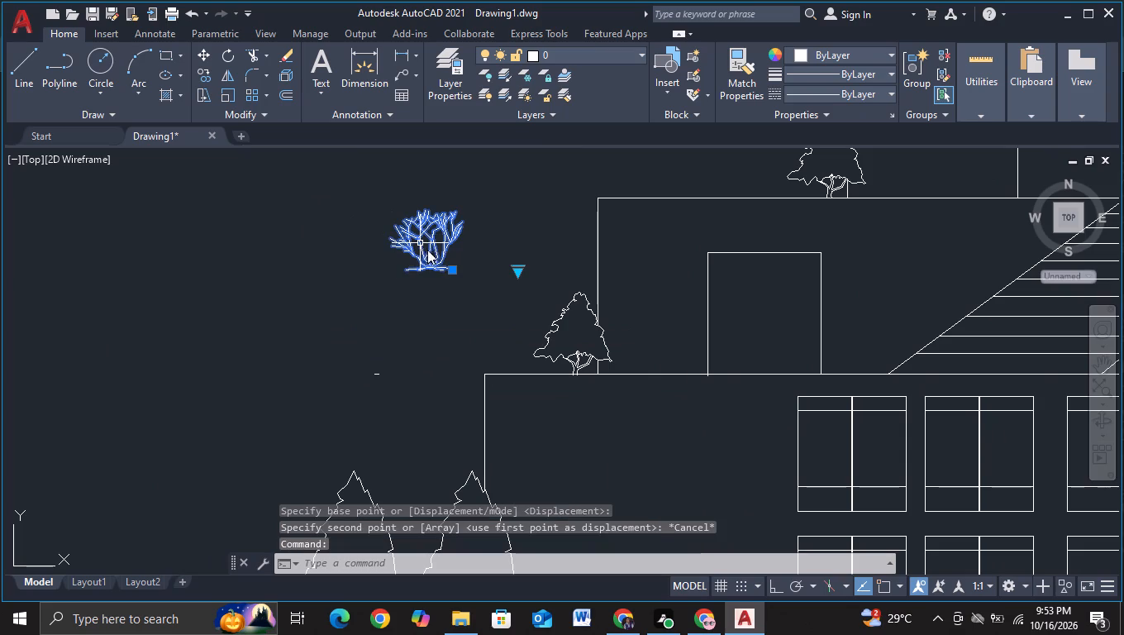
left_click(490, 301)
left_click(442, 241)
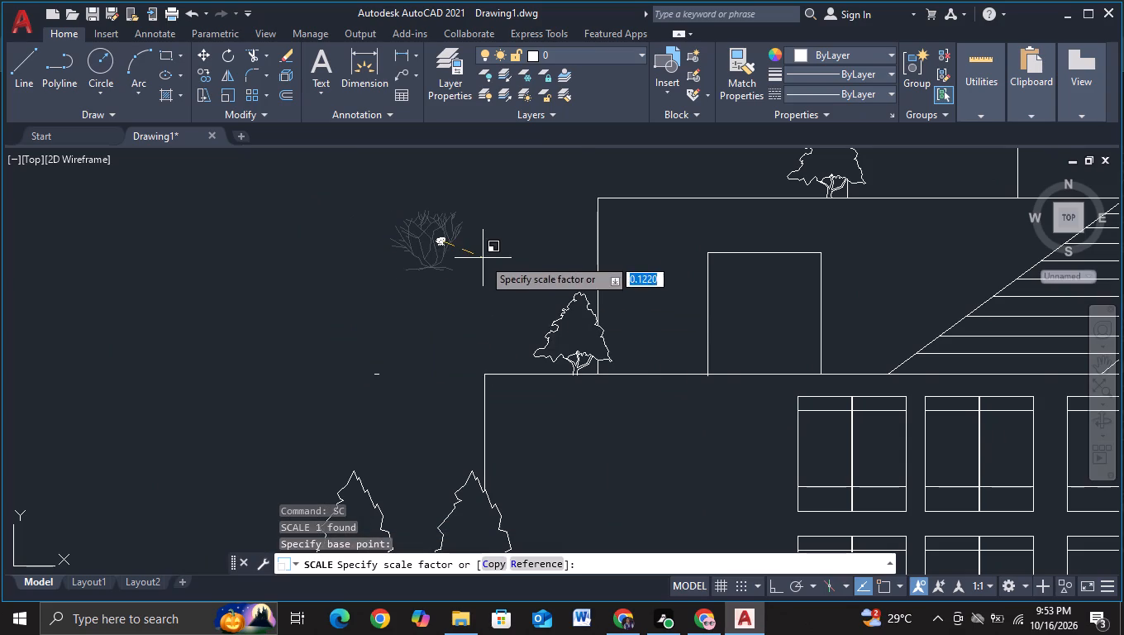
left_click(668, 291)
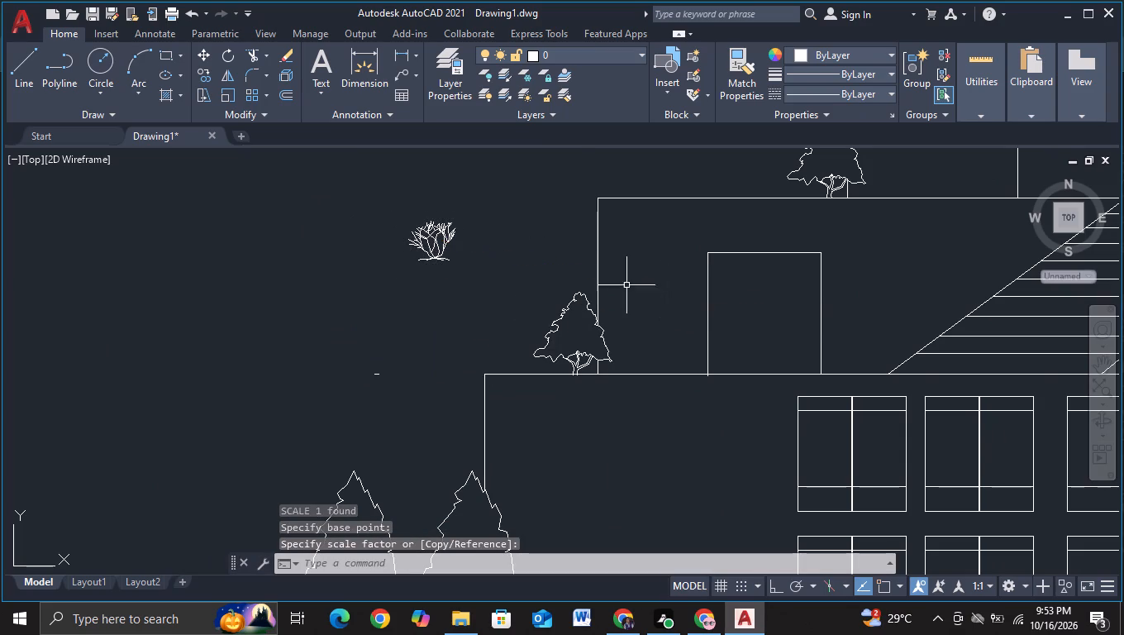
Copy the reduced shrub twice onto the lower roof terrace, side by side between the small conifer and the door opening.
left_click(456, 253)
left_click(402, 237)
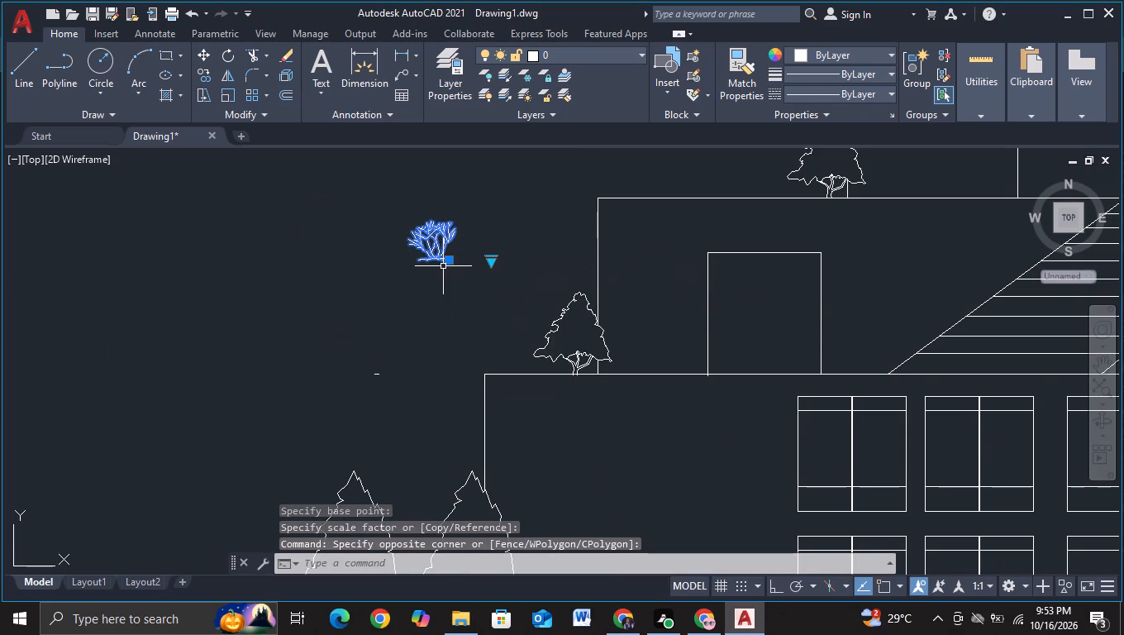
key("c")
left_click(515, 323)
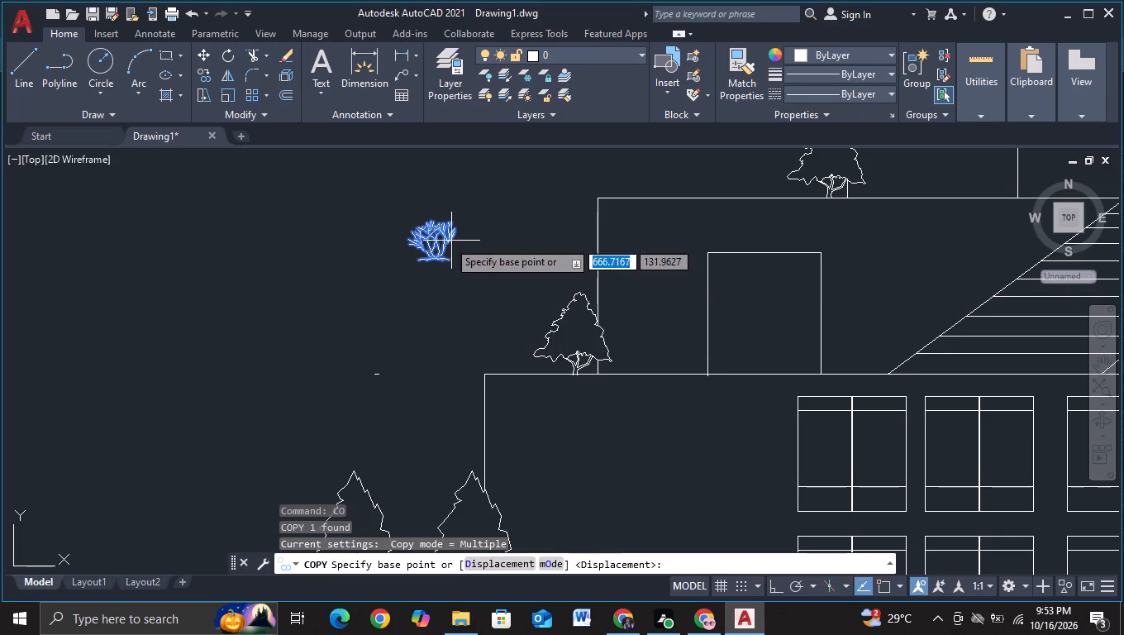
left_click(441, 241)
scroll(651, 348, "up", 1)
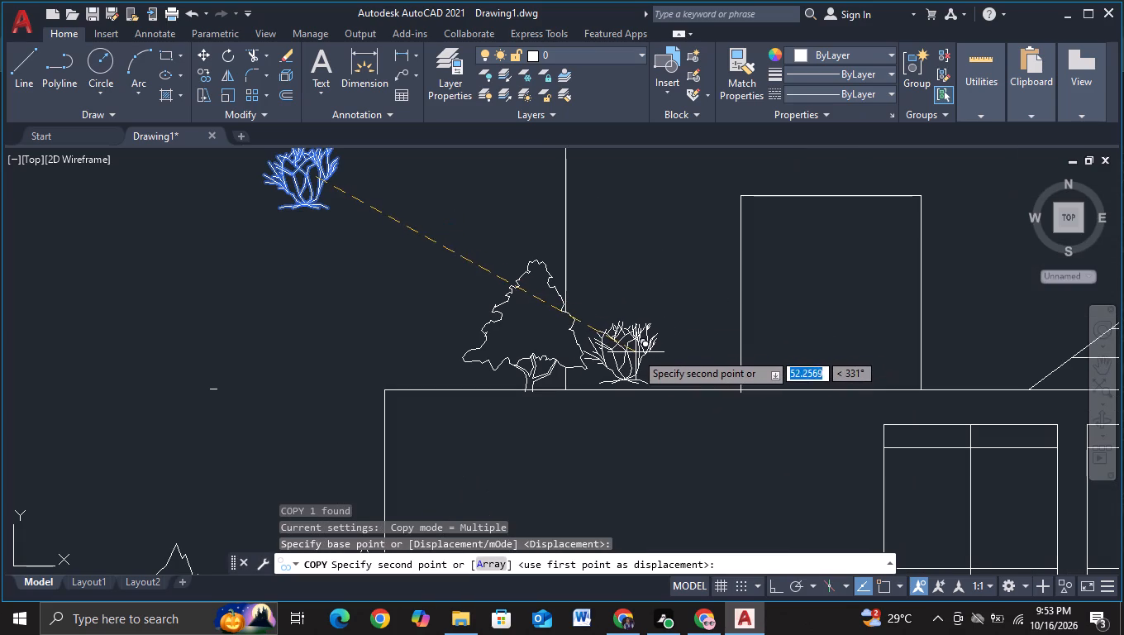
scroll(636, 359, "up", 2)
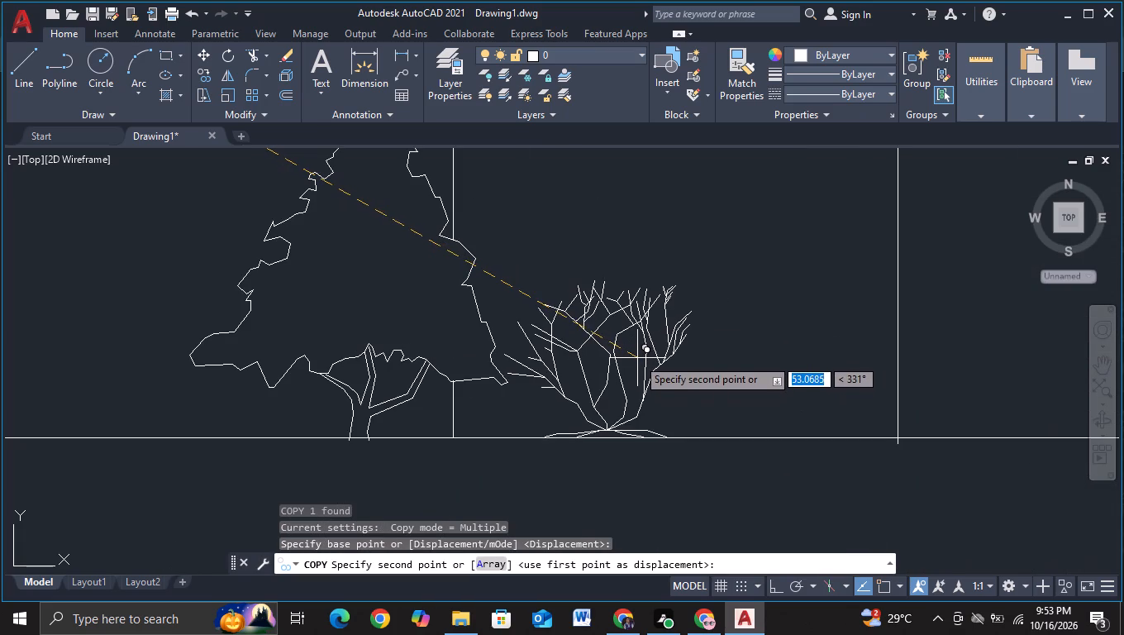
left_click(637, 358)
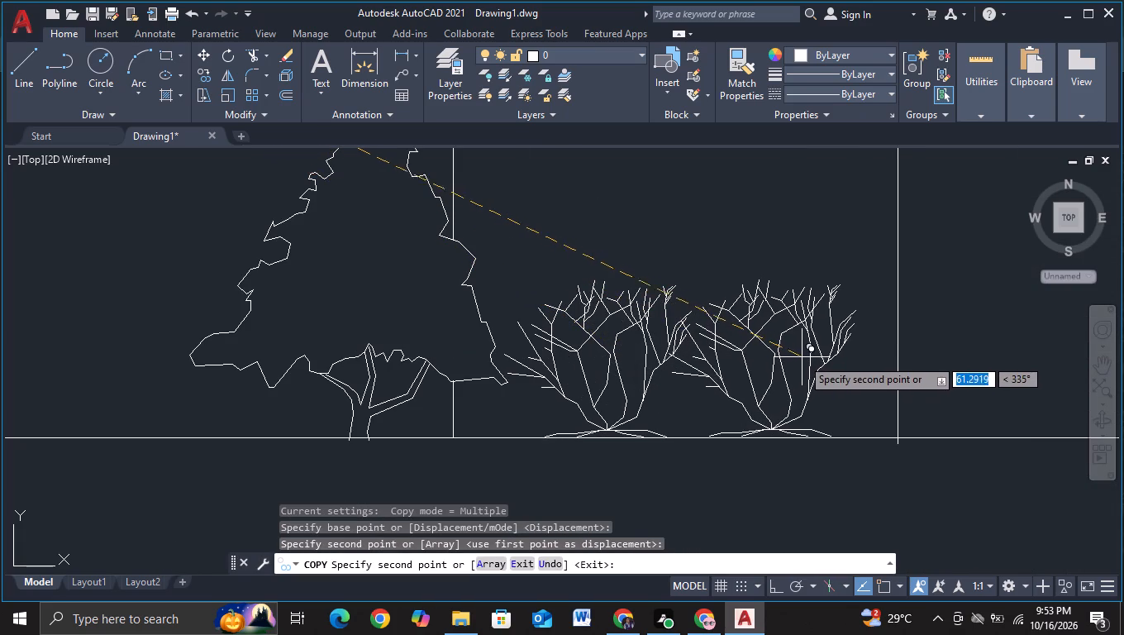
left_click(797, 356)
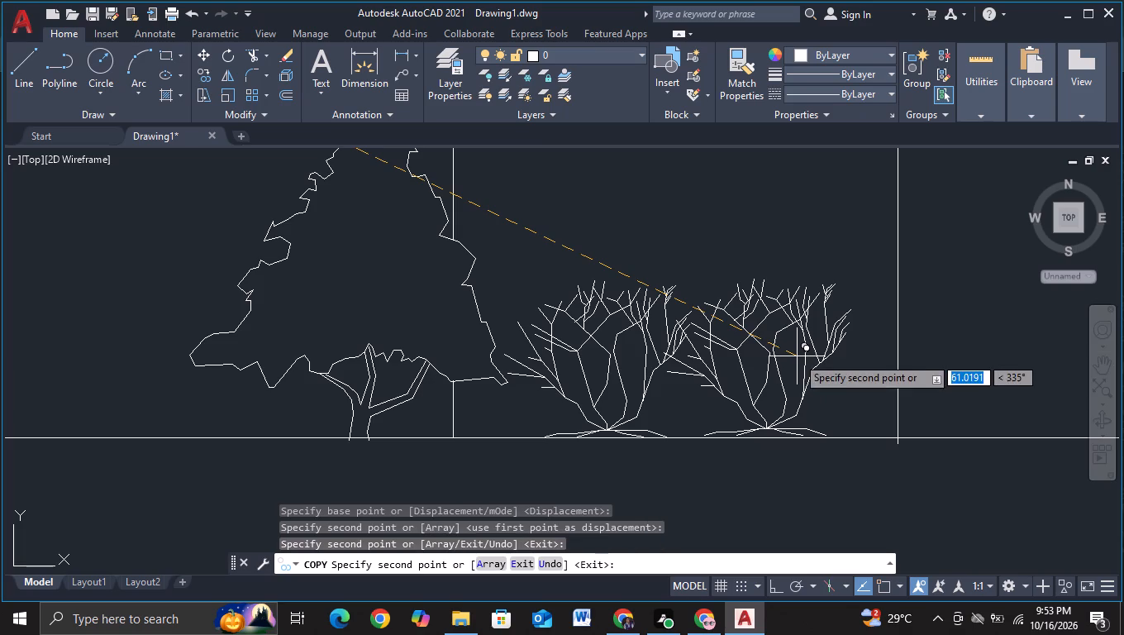
Place two more shrub copies side by side on the terrace, between the door opening and the foot of the stair.
scroll(803, 356, "down", 2)
middle_click_drag(810, 422, 214, 333)
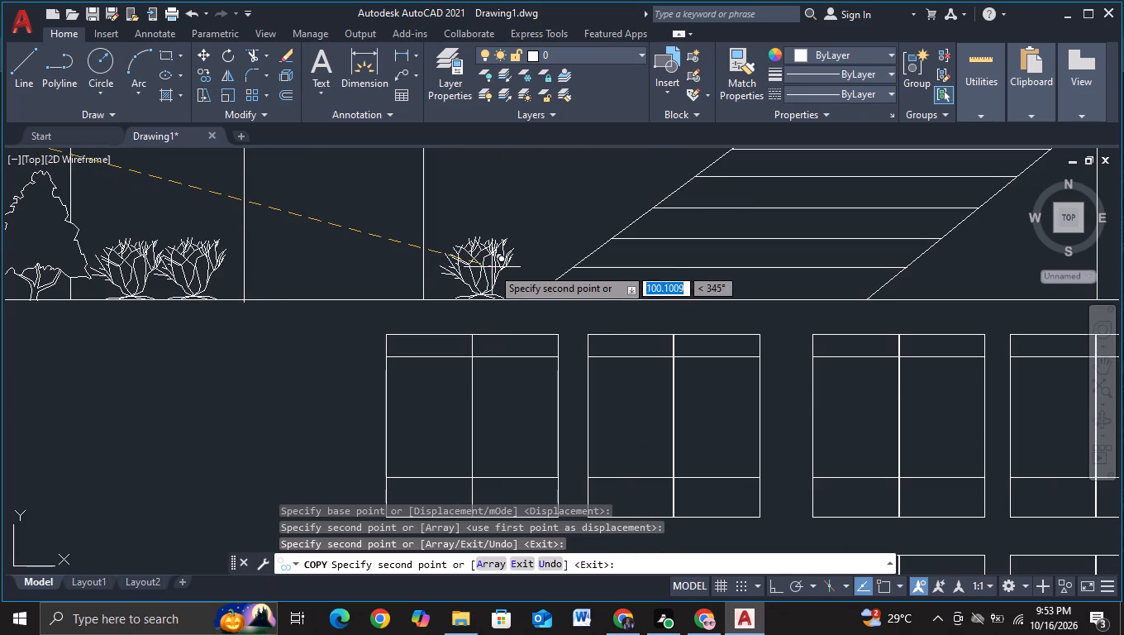
scroll(470, 267, "up", 2)
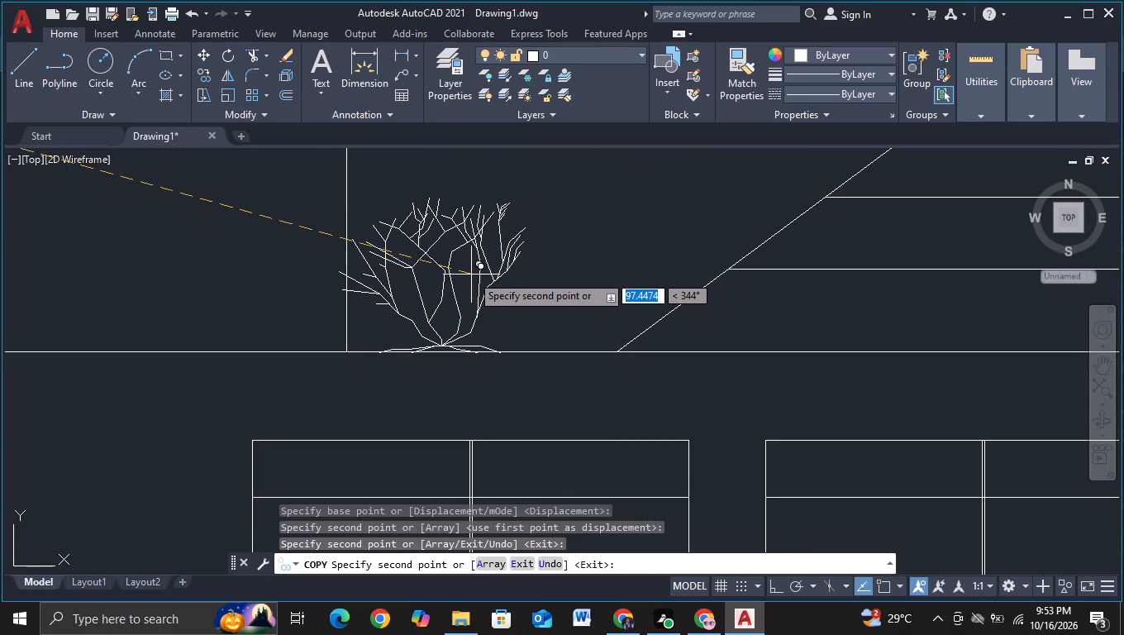
left_click(469, 272)
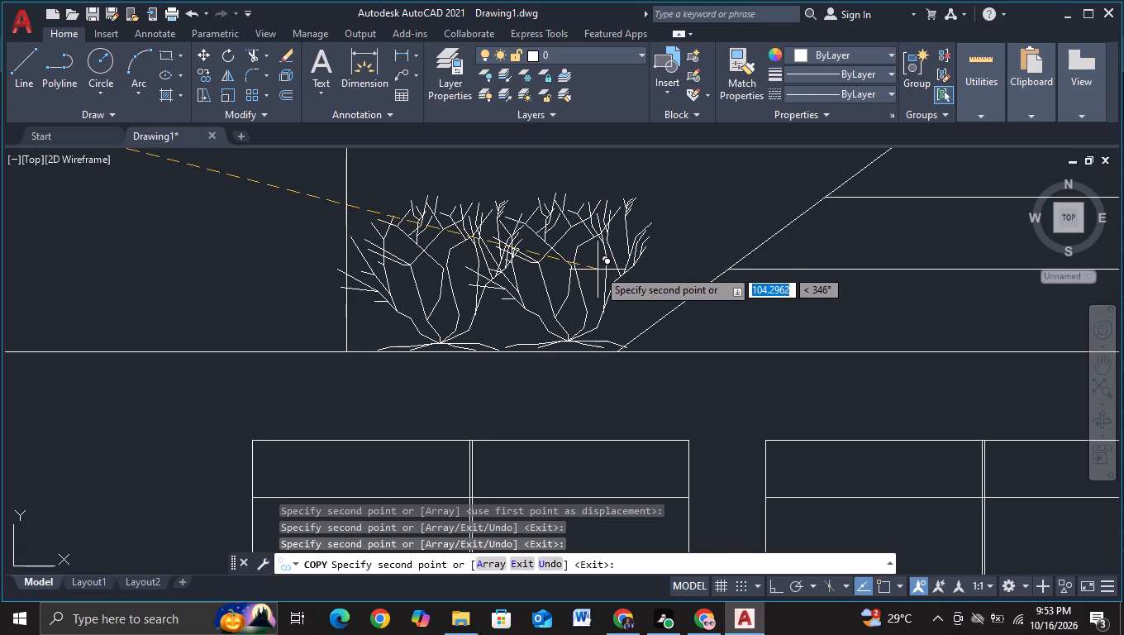
left_click(602, 272)
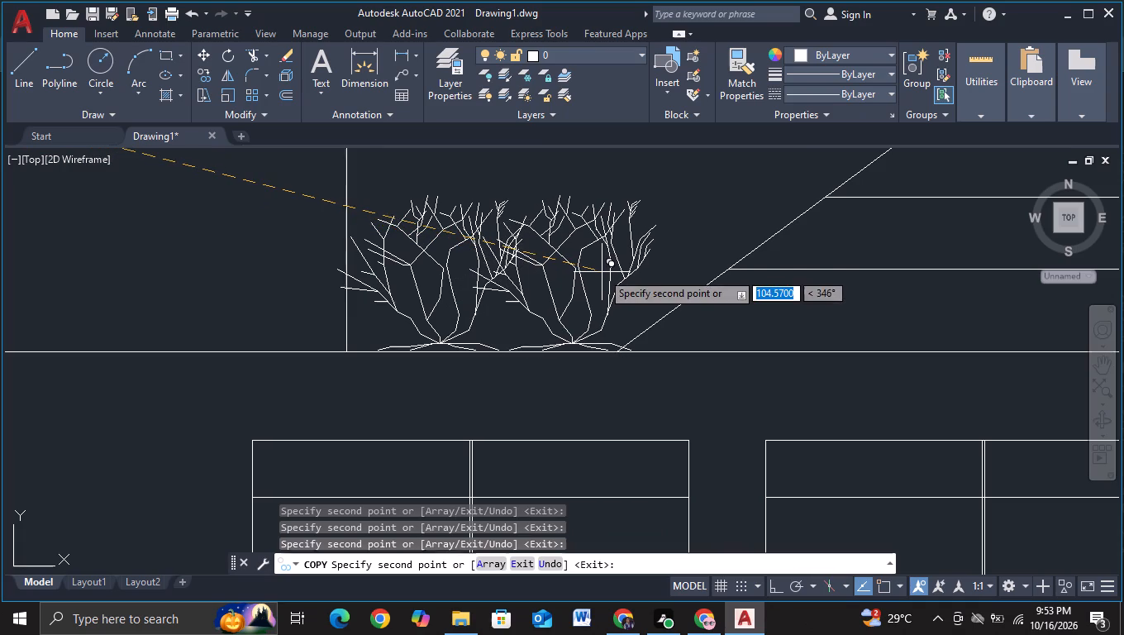
Place another pair of shrub copies on the terrace, between the wall line past the stair and the next door opening.
scroll(602, 272, "down", 2)
middle_click_drag(741, 322, 0, 236)
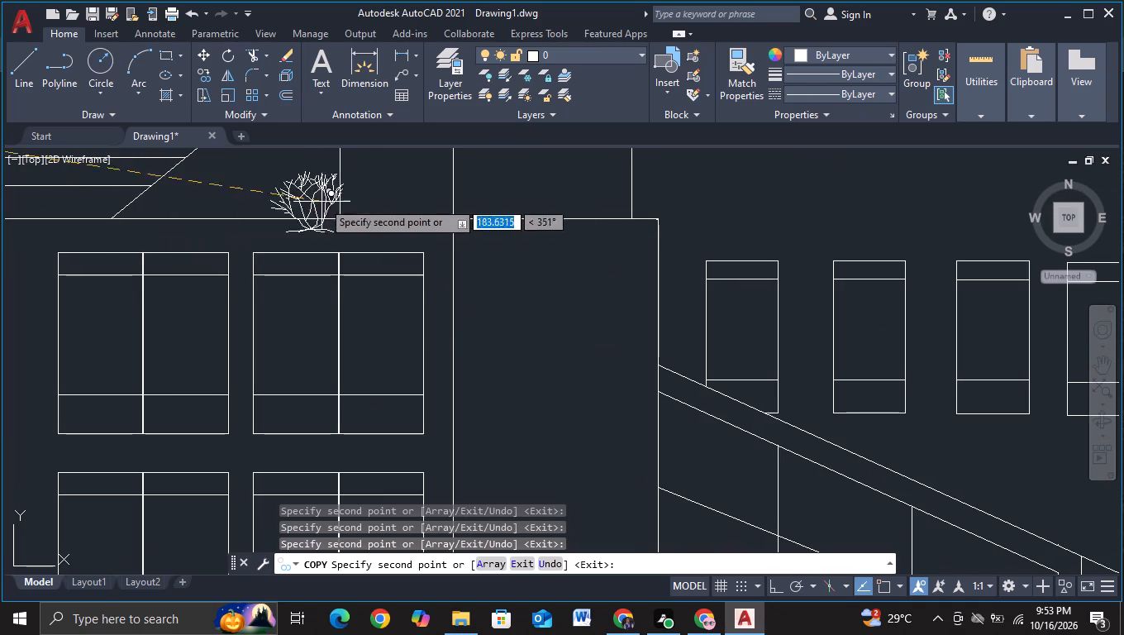
middle_click_drag(412, 202, 426, 298)
scroll(392, 277, "up", 1)
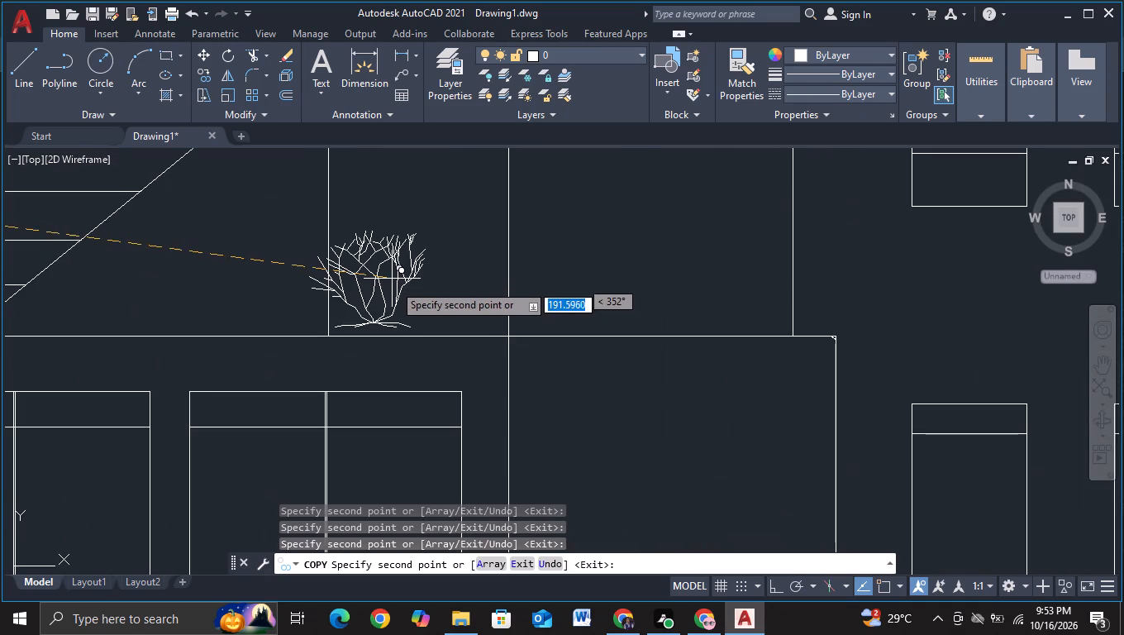
left_click(394, 286)
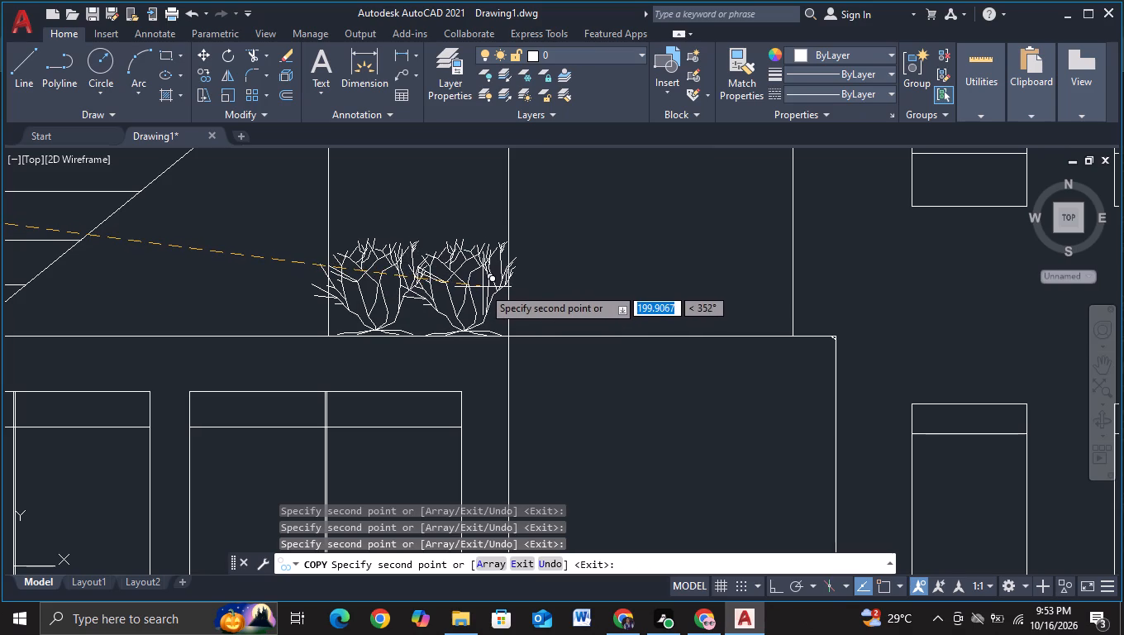
left_click(483, 287)
Continue copying the shrub to the next roof level, above the stair.
scroll(529, 290, "down", 2)
scroll(622, 317, "down", 1)
middle_click_drag(602, 370, 623, 495)
scroll(528, 352, "up", 1)
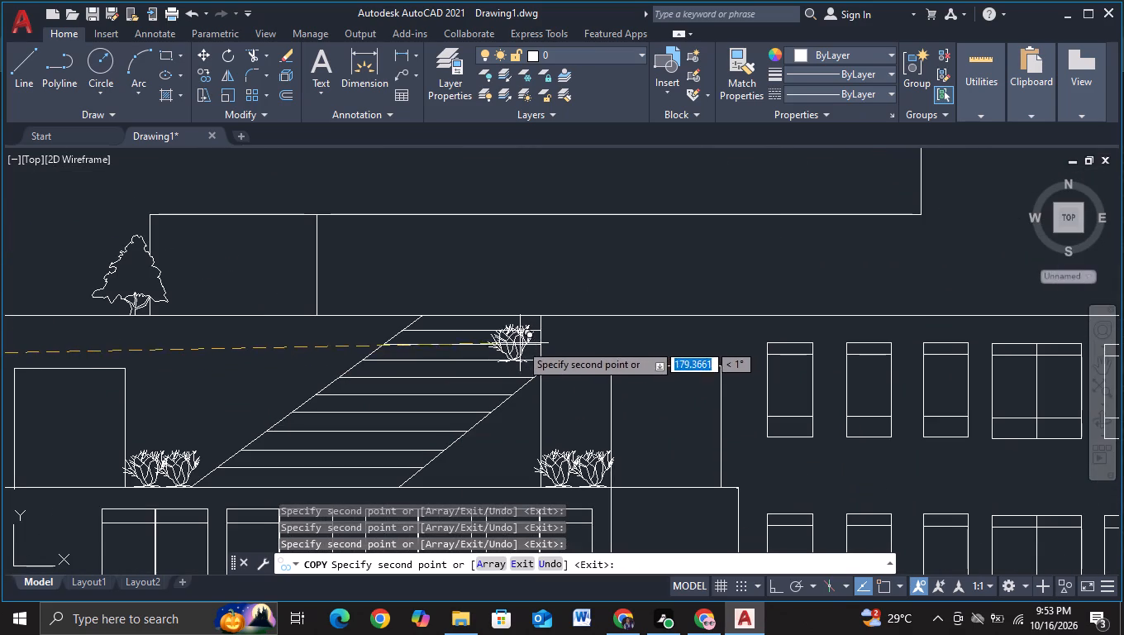
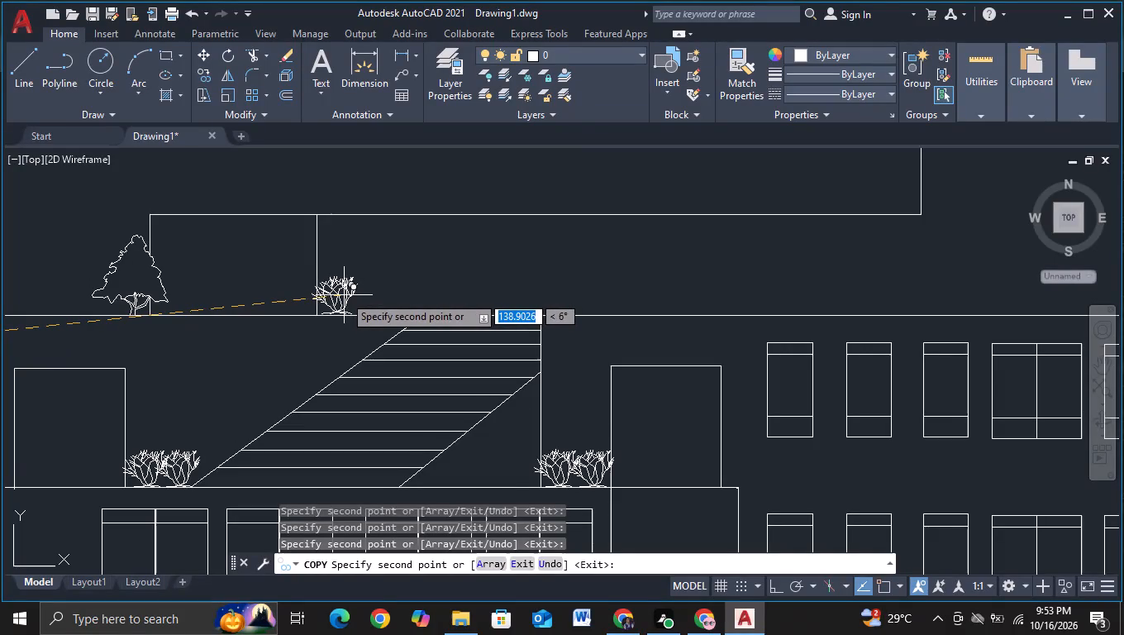
Place a shrub copy on the upper roof level, at the foot of the vertical wall line above the stair.
left_click(344, 295)
key("Escape")
Copy that shrub six times with Ortho on, in a straight row along the roof line as far as the stair's end.
left_click(335, 298)
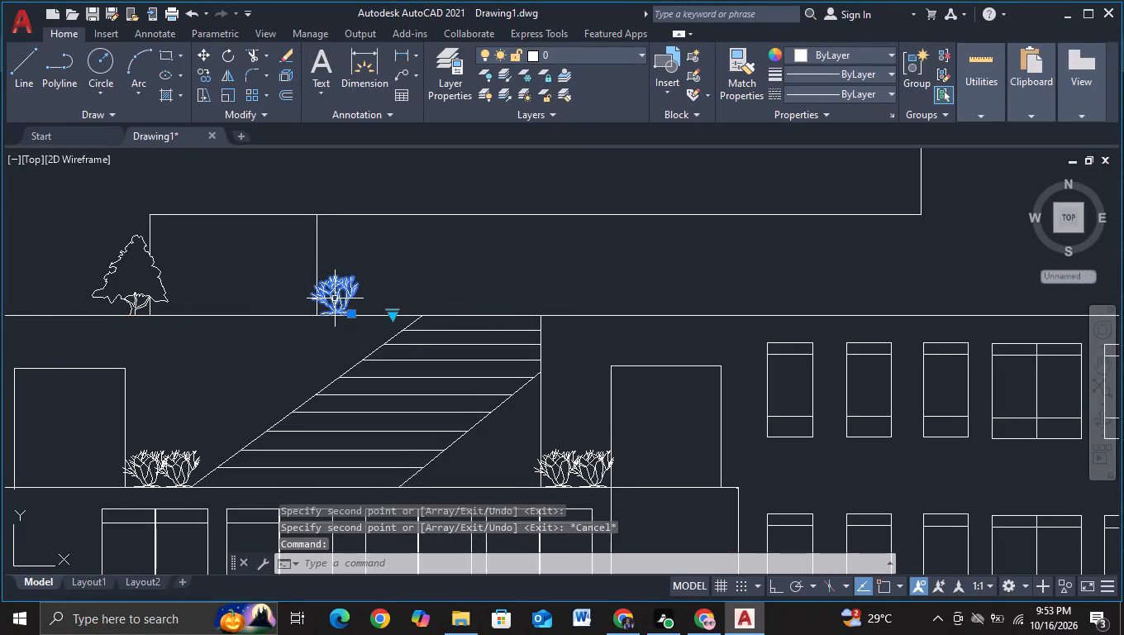
key("c")
left_click(383, 346)
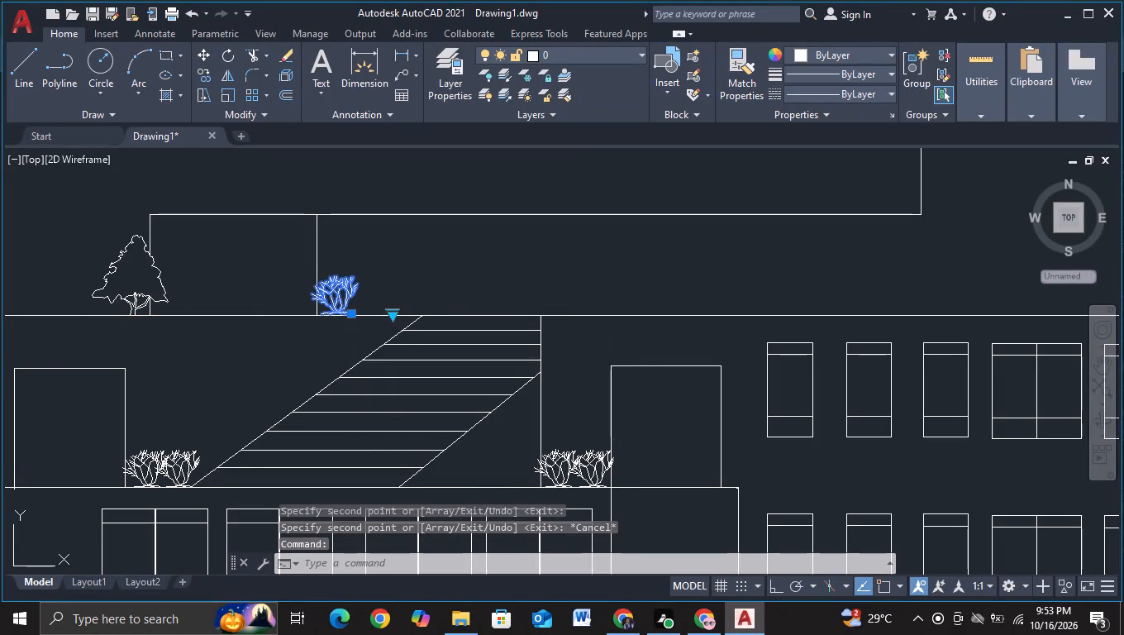
key("F10")
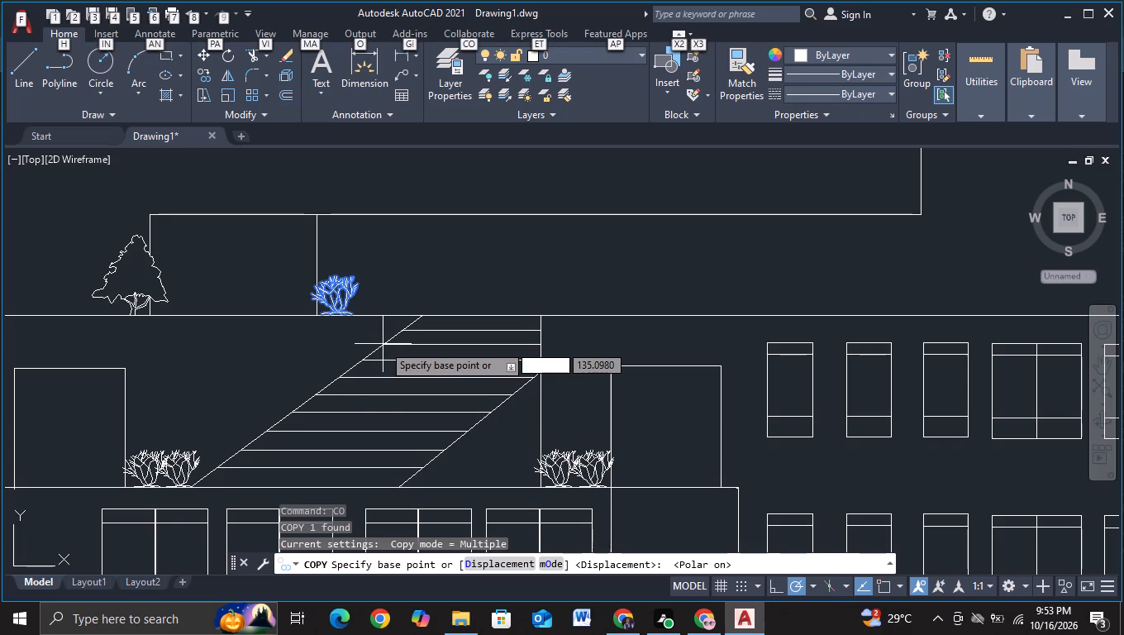
key("Escape")
key("F8")
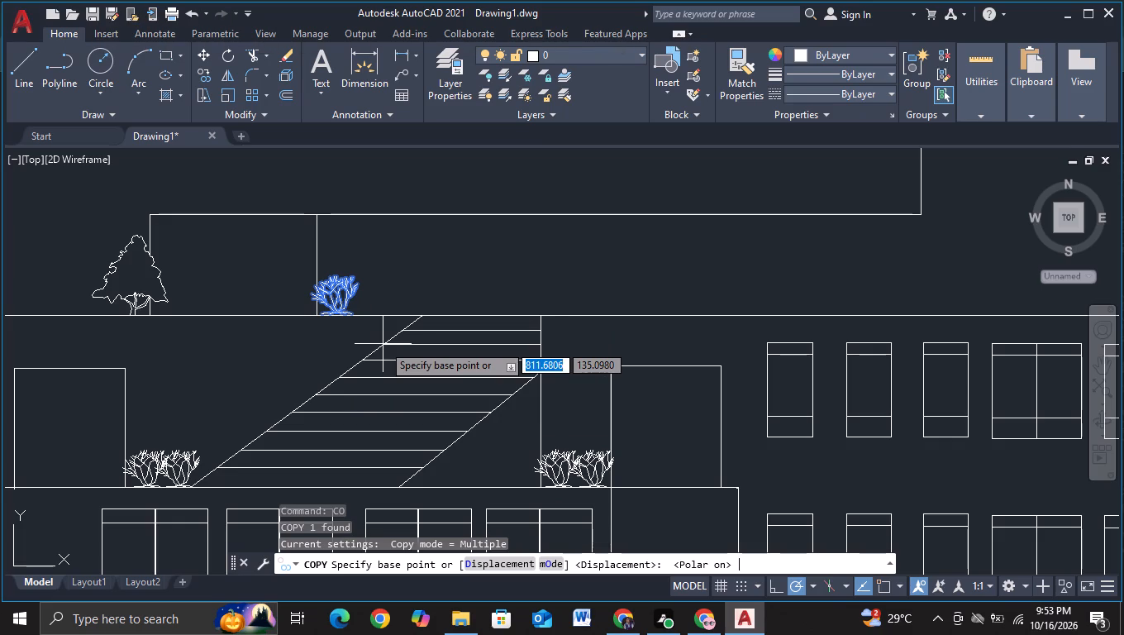
left_click(337, 299)
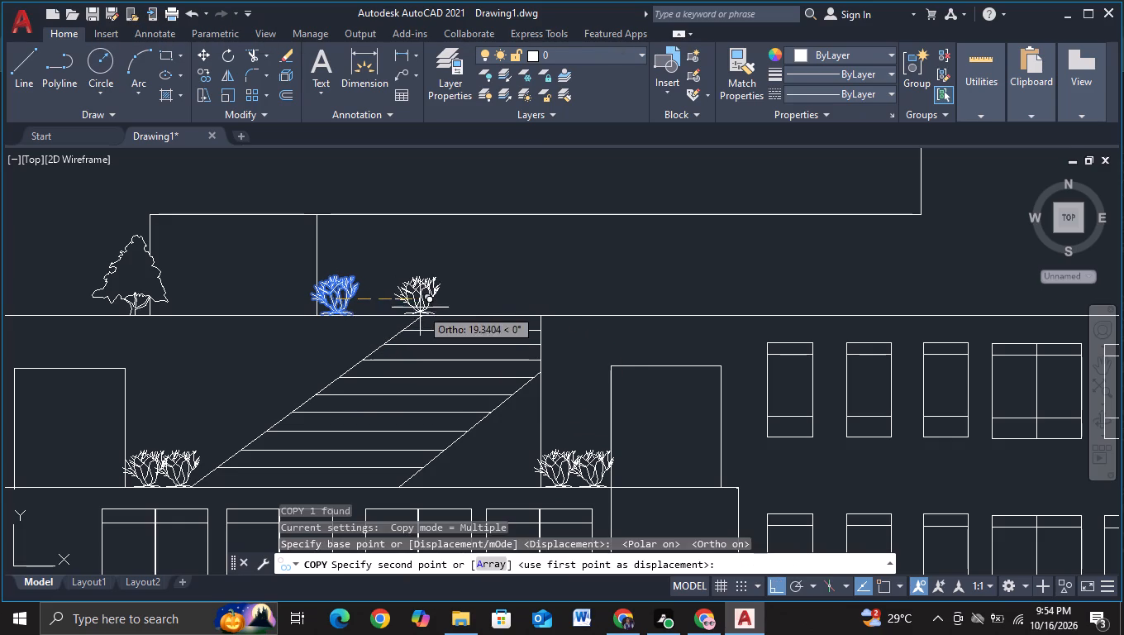
scroll(386, 307, "up", 3)
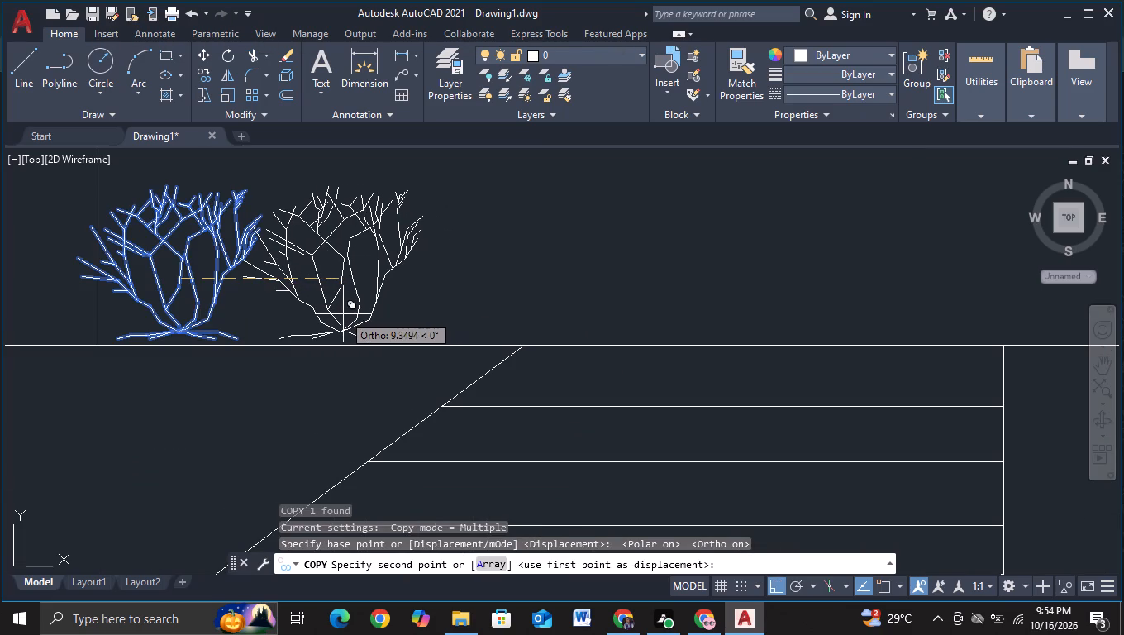
left_click(353, 316)
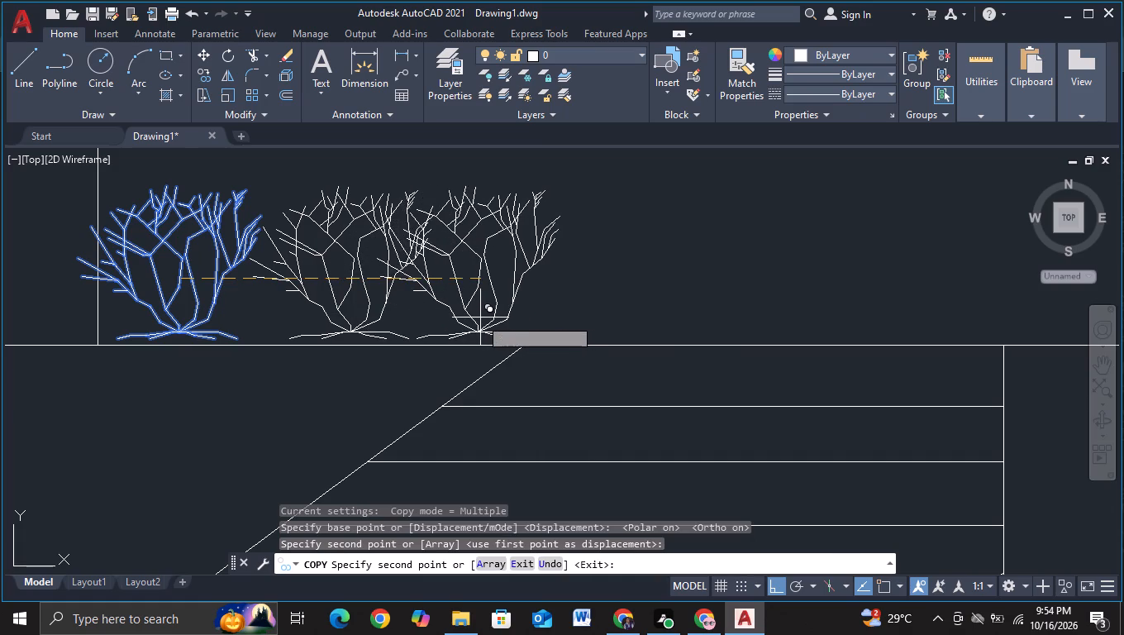
left_click(476, 317)
left_click(607, 319)
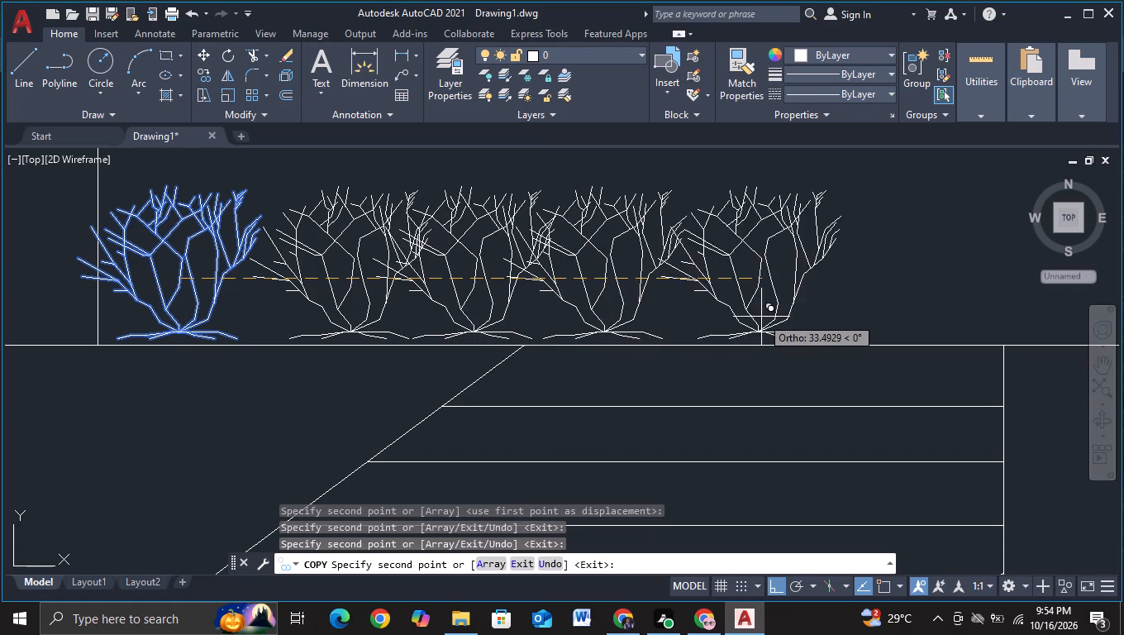
middle_click_drag(761, 317, 436, 320)
left_click(407, 318)
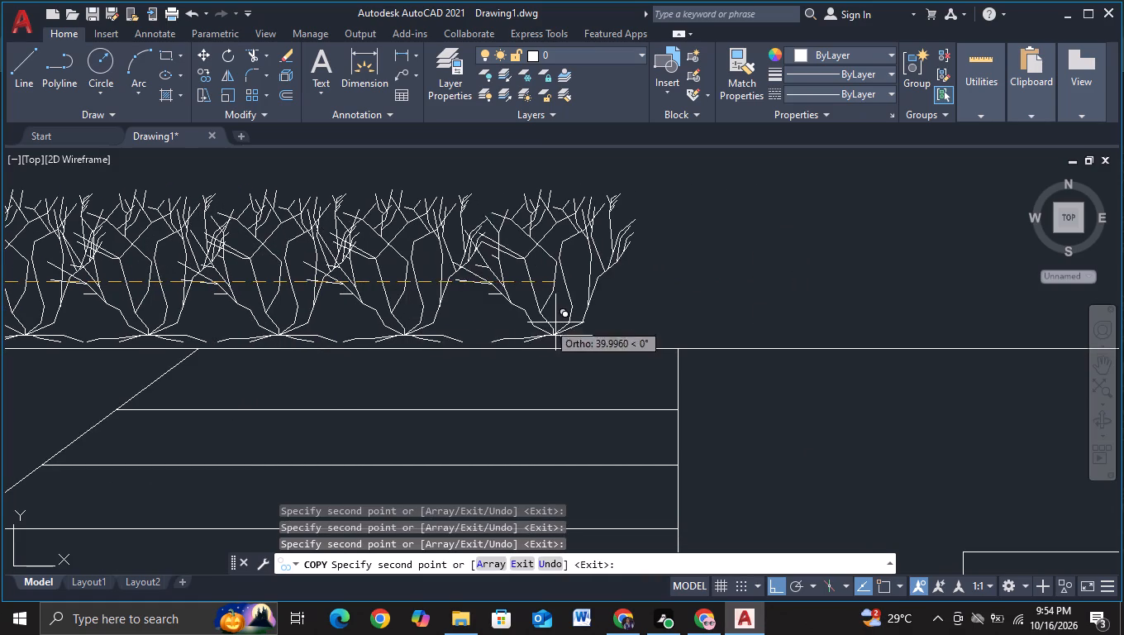
left_click(532, 325)
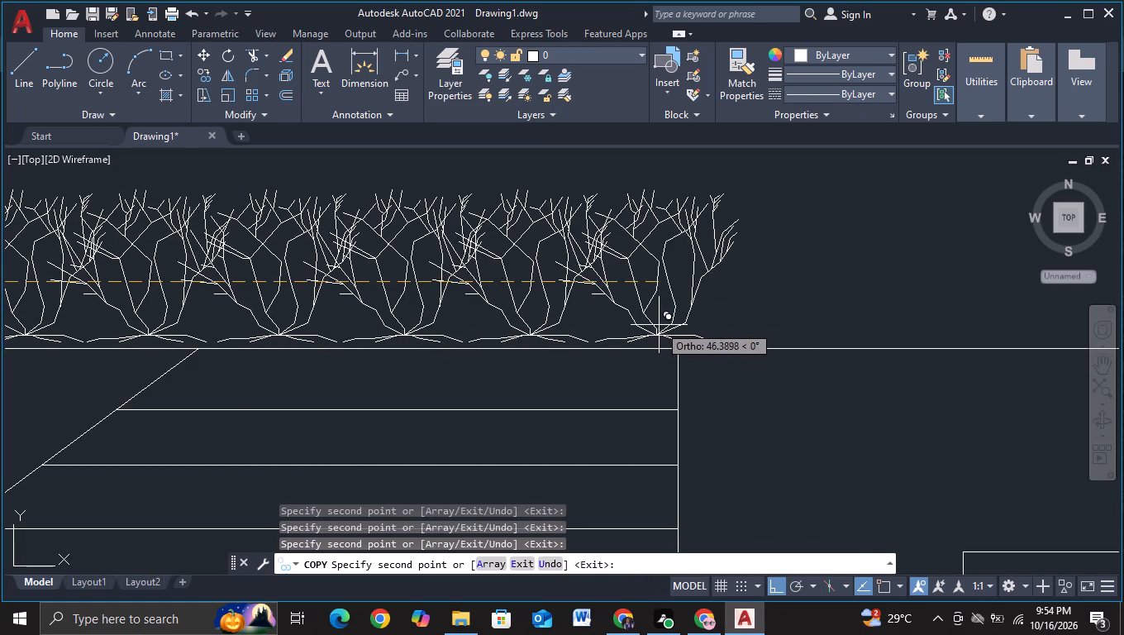
left_click(658, 325)
Extend the row with seven more shrub copies along the roof line, from the stair's end to above the first small window.
middle_click_drag(731, 326, 177, 270)
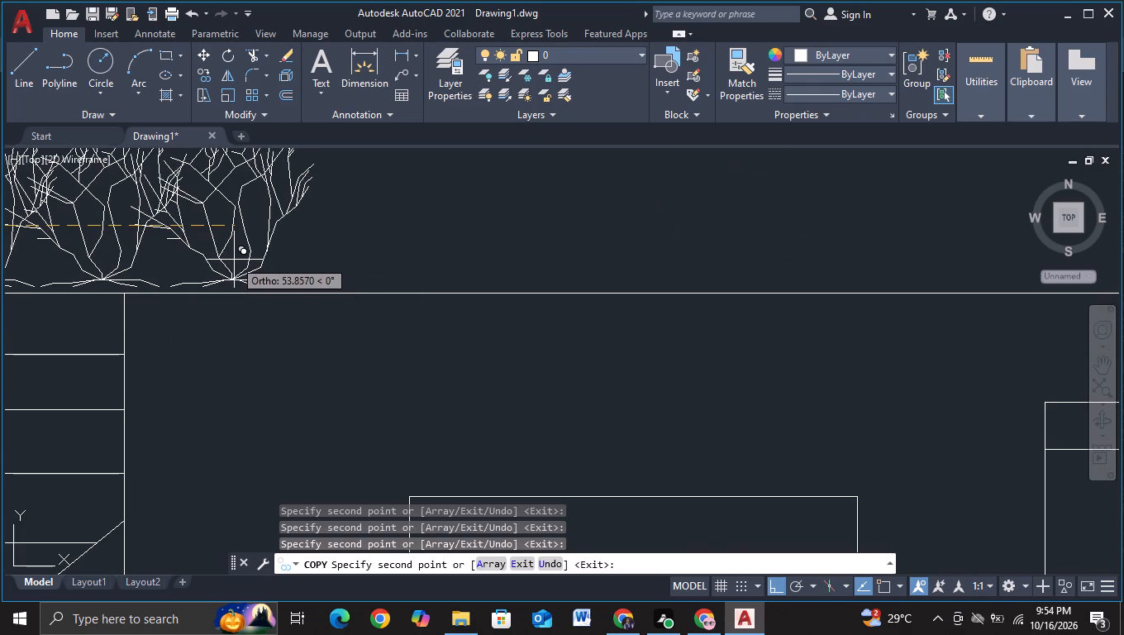
left_click(234, 260)
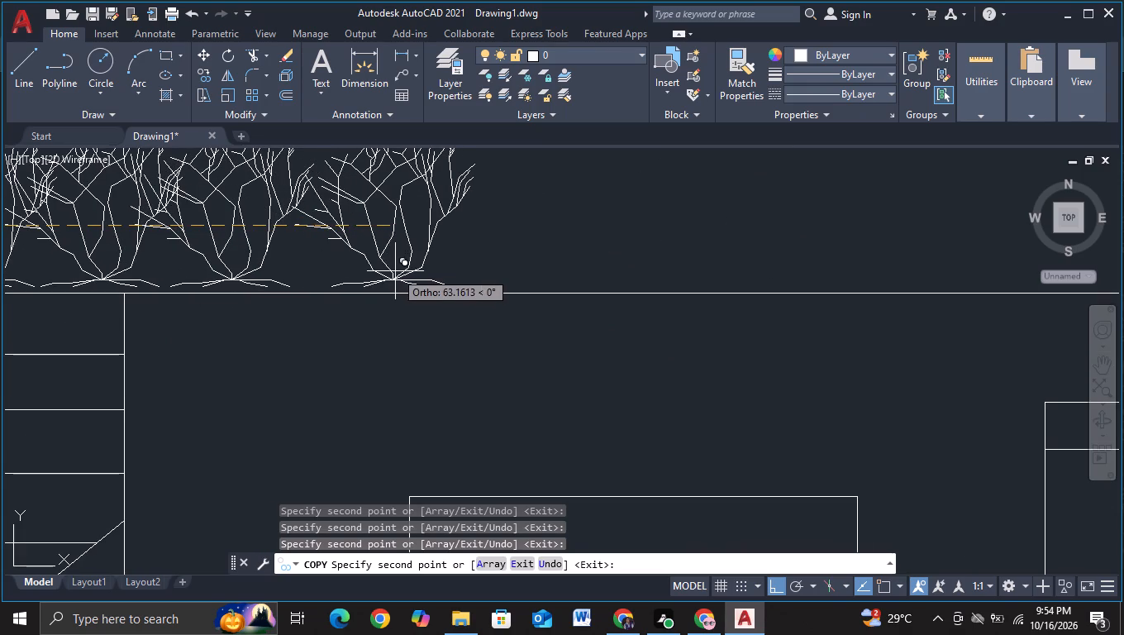
left_click(388, 272)
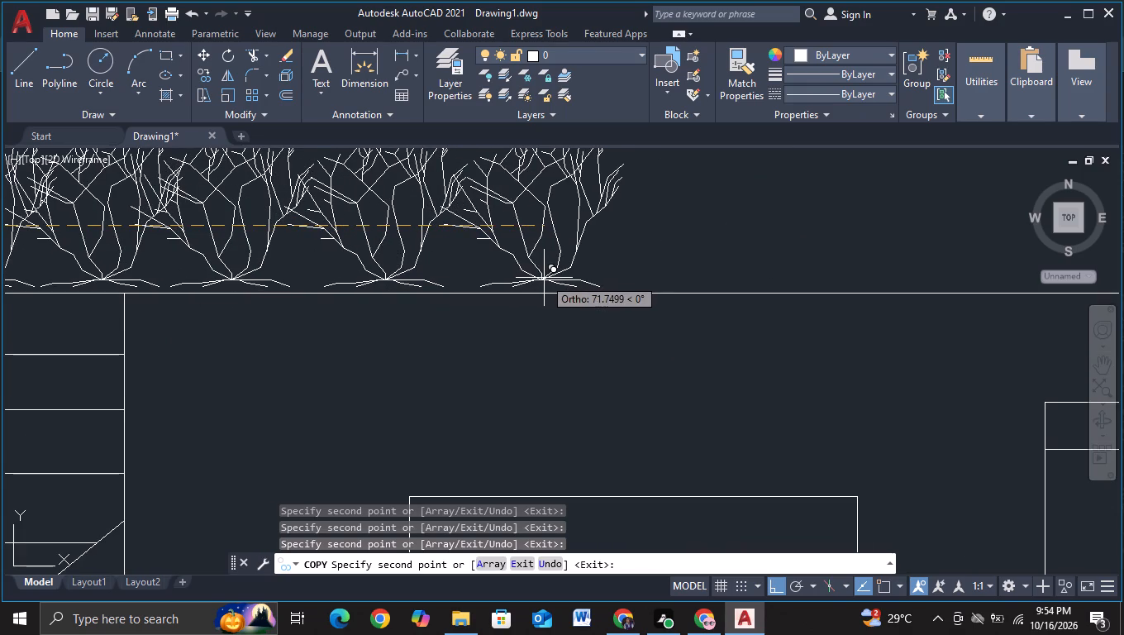
left_click(544, 278)
middle_click_drag(618, 275, 337, 336)
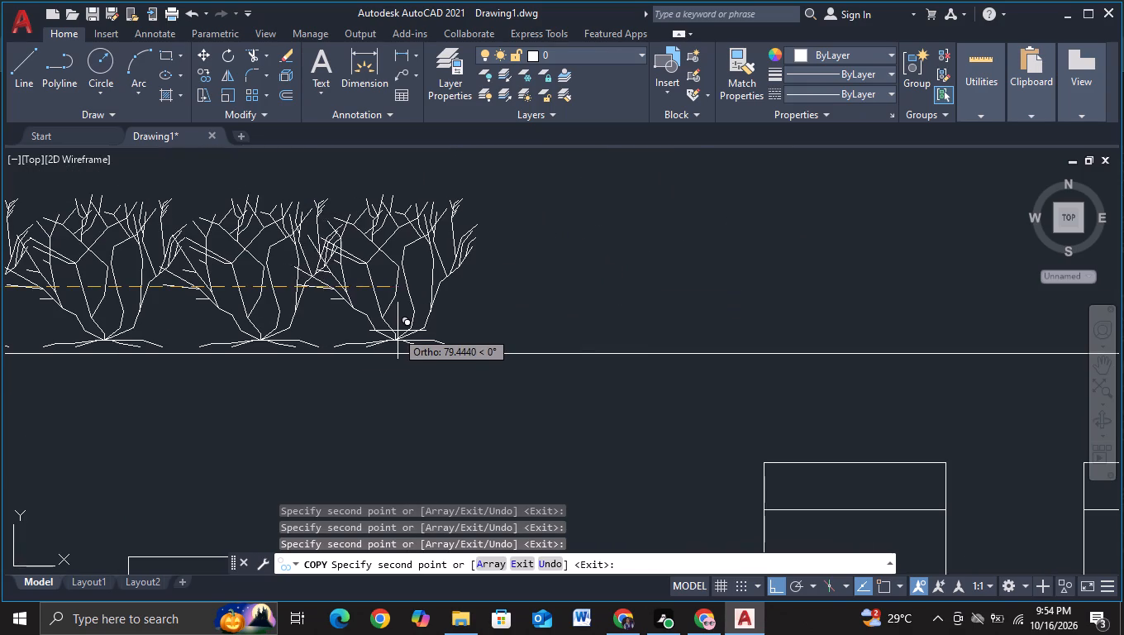
left_click(424, 329)
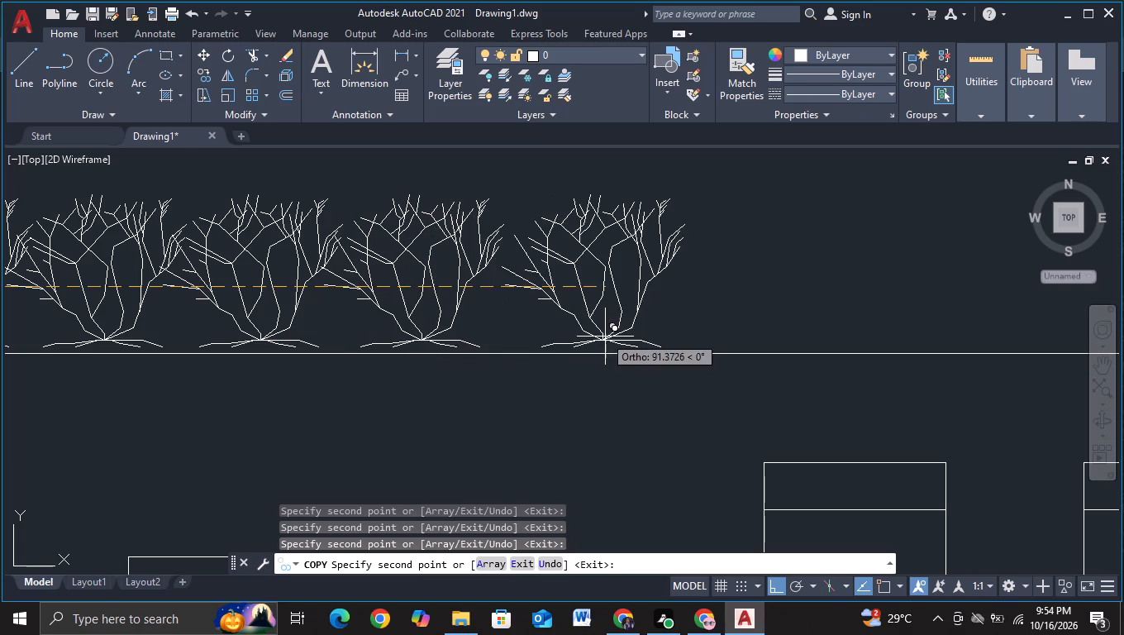
left_click(582, 340)
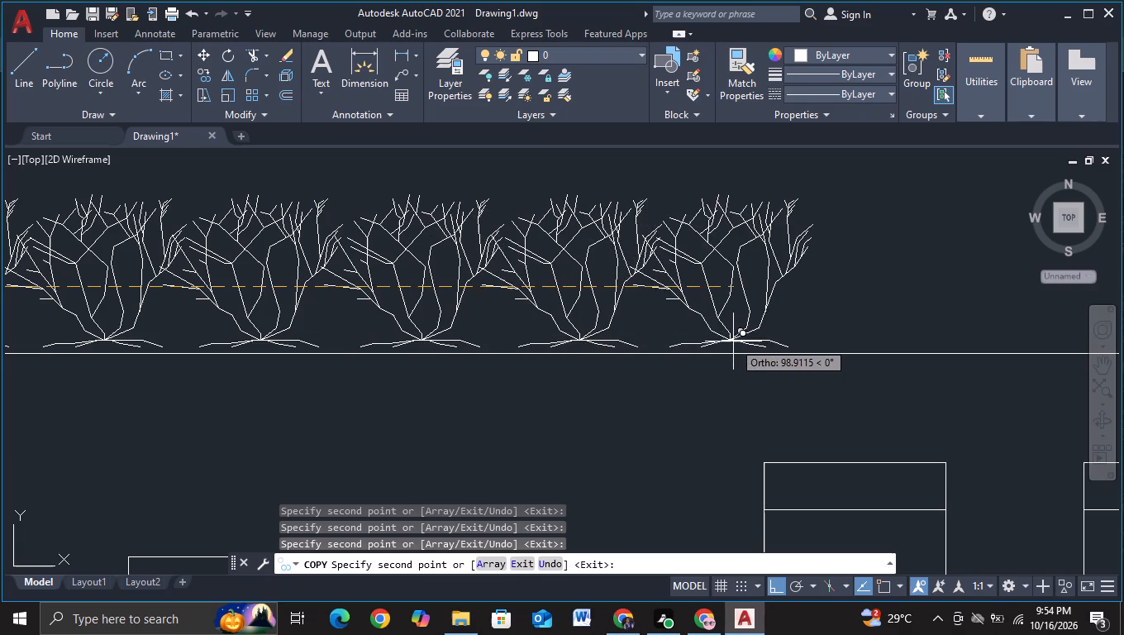
middle_click_drag(733, 341, 423, 356)
left_click(429, 351)
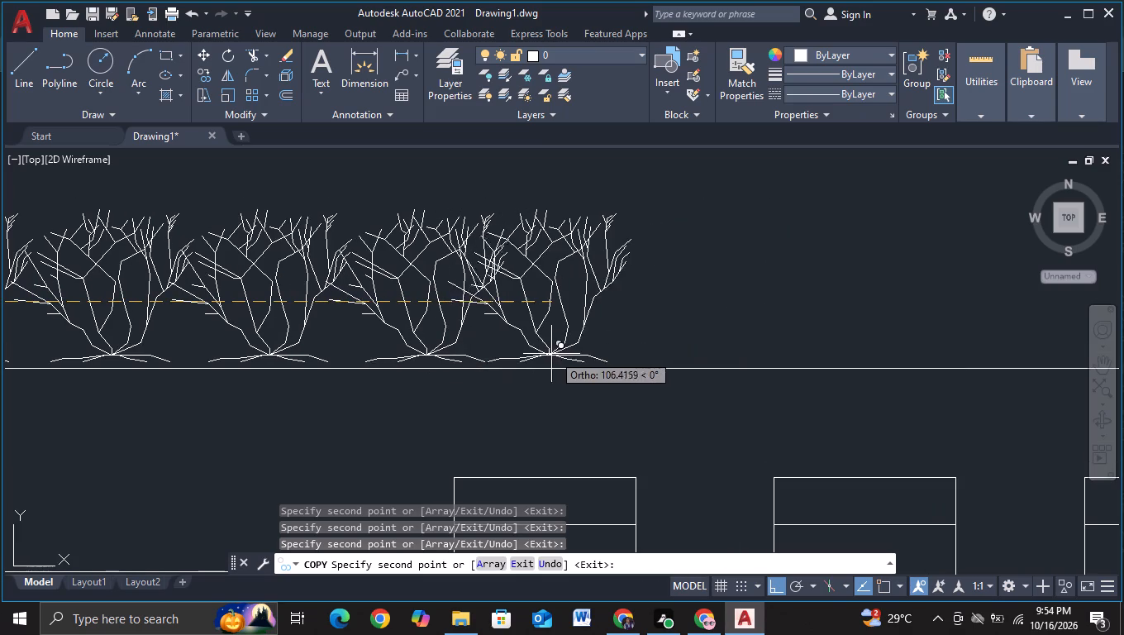
left_click(596, 356)
Fill the rest of the roof line with seven evenly spaced shrub copies, ending at the taller block's wall line.
middle_click_drag(618, 358, 616, 358)
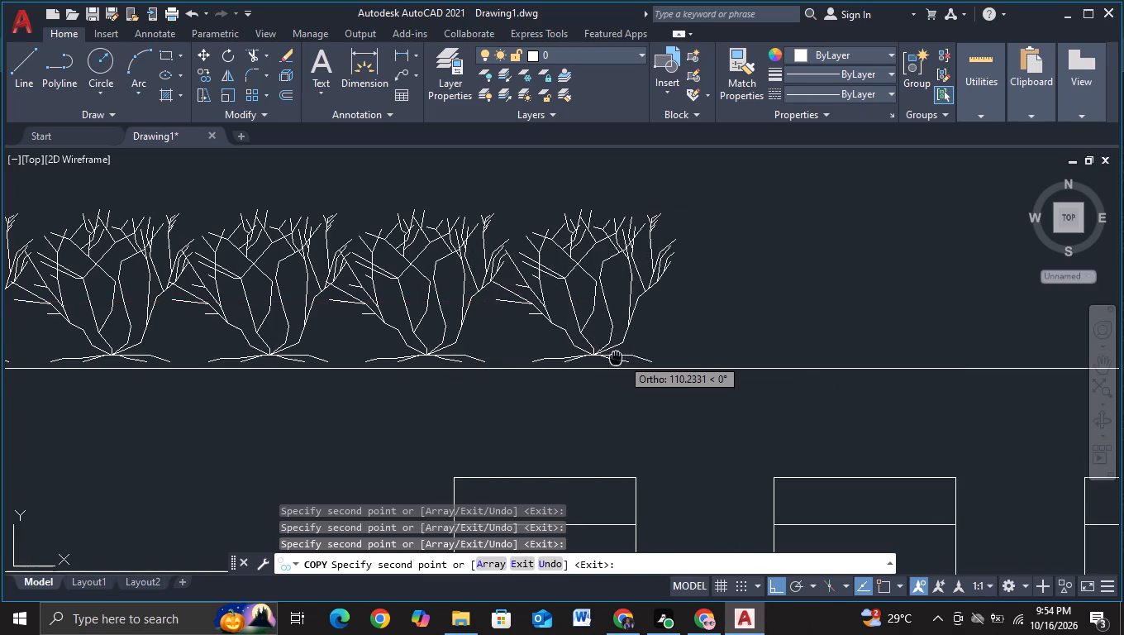
middle_click_drag(616, 358, 225, 340)
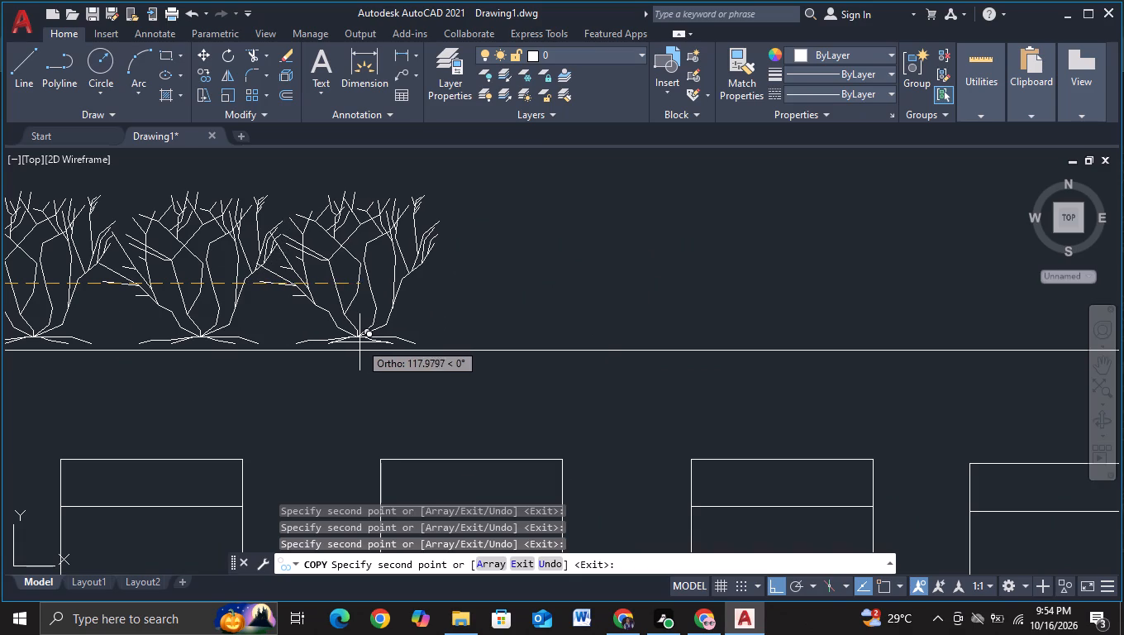
left_click(360, 342)
middle_click_drag(554, 345, 313, 349)
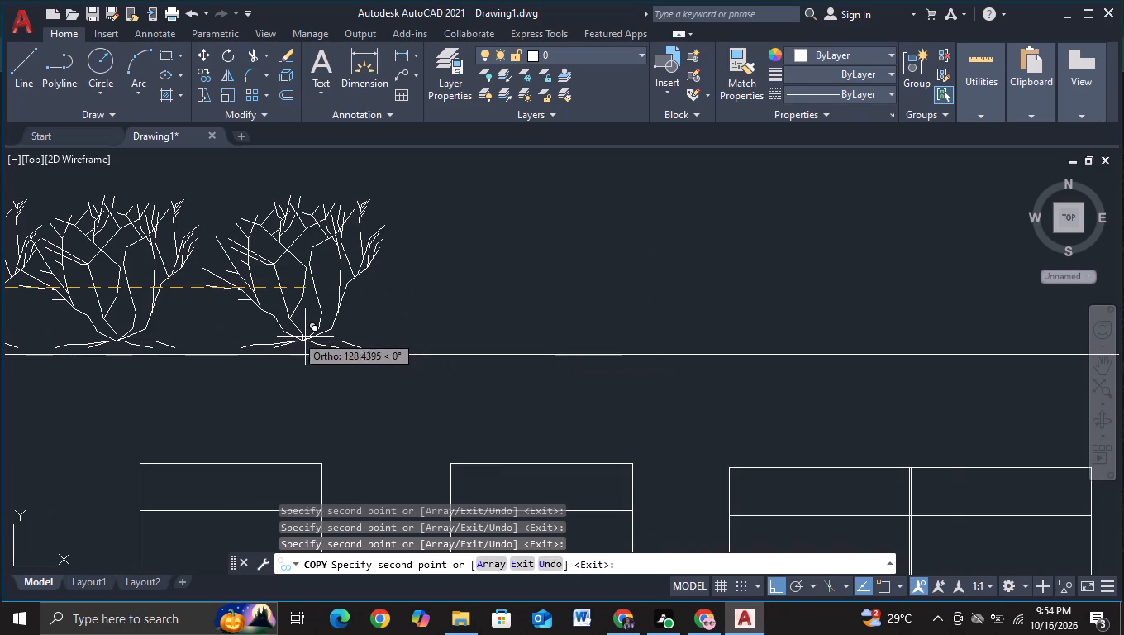
left_click(293, 335)
left_click(470, 347)
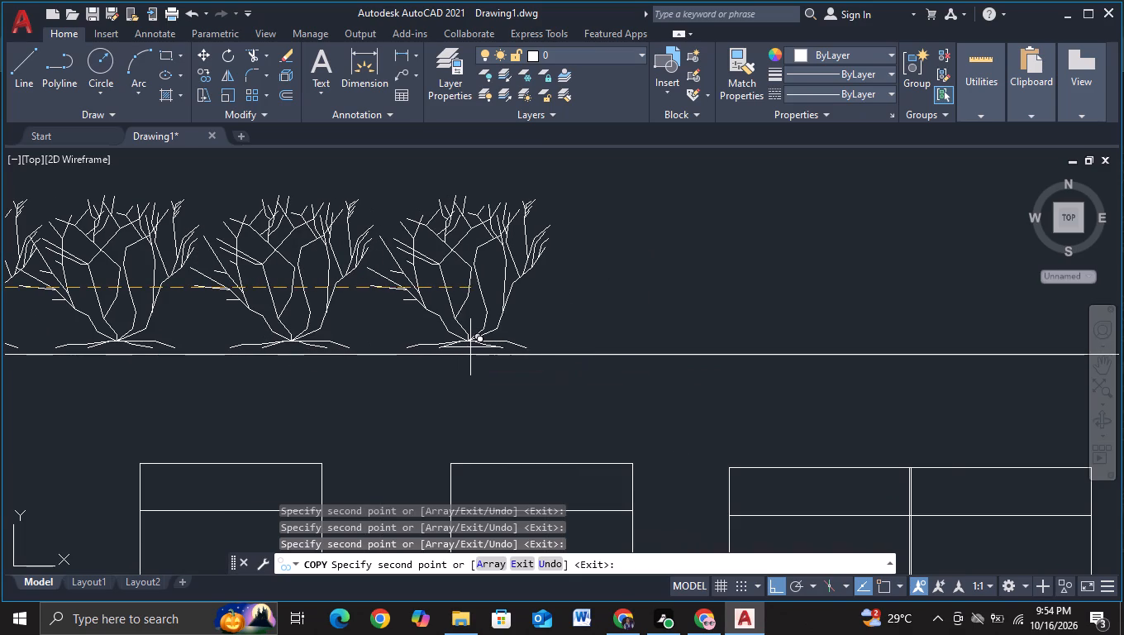
middle_click_drag(621, 349, 348, 370)
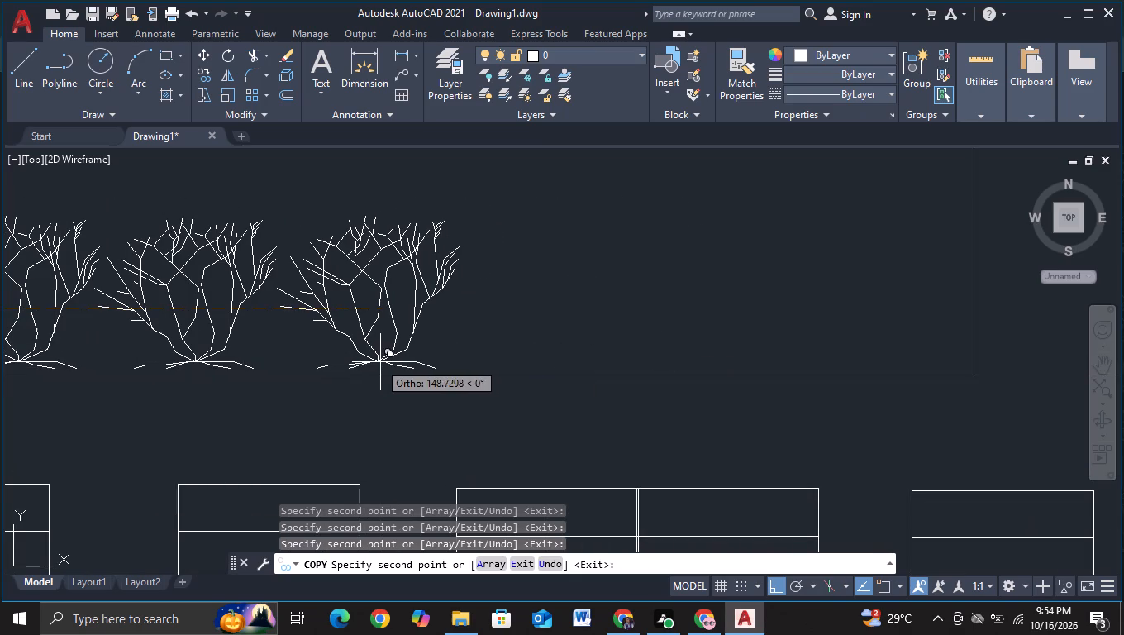
left_click(374, 361)
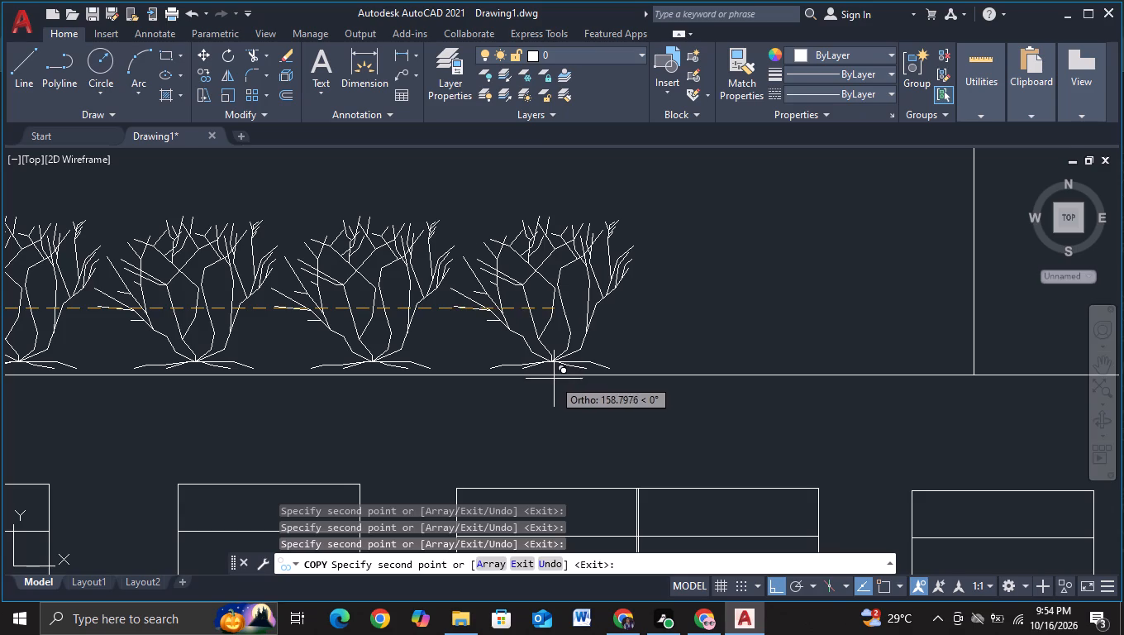
left_click(554, 379)
middle_click_drag(663, 387, 350, 377)
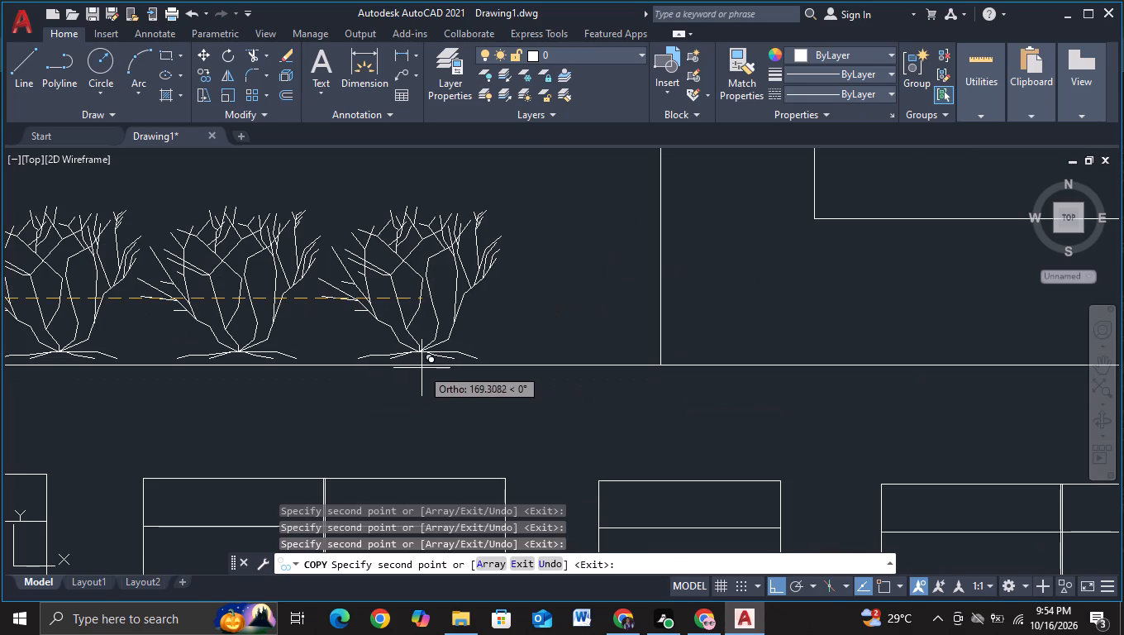
left_click(421, 368)
left_click(592, 370)
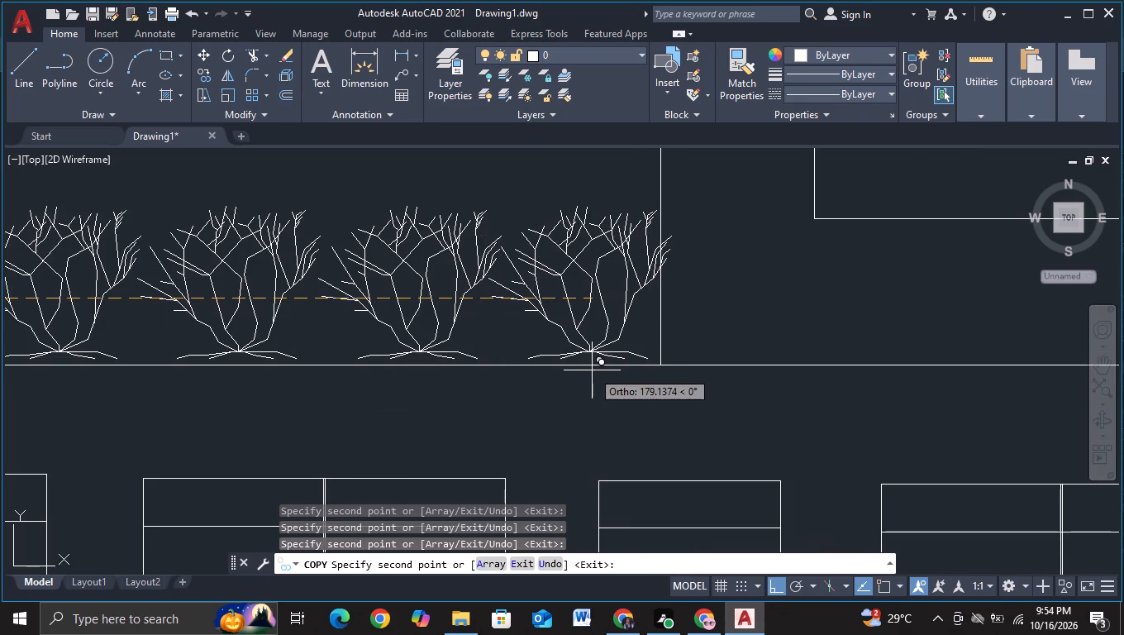
key("Escape")
Trim the vertical wall line where it crosses the branches of the first shrub in the row.
scroll(590, 374, "down", 3)
scroll(495, 417, "down", 2)
middle_click_drag(384, 337, 380, 327)
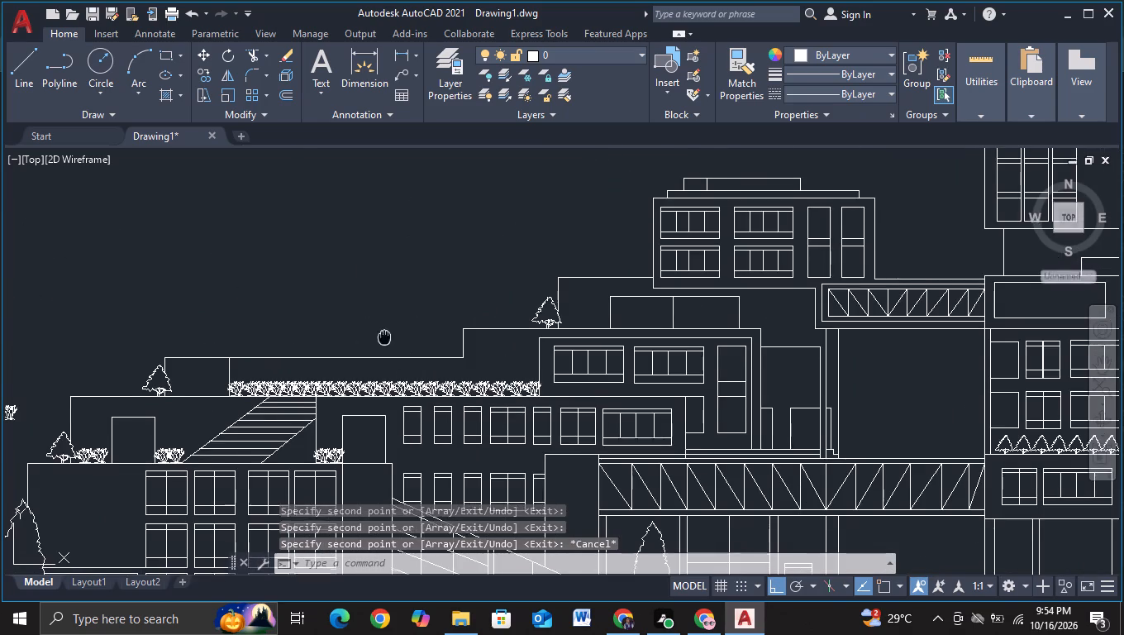
middle_click_drag(380, 327, 364, 265)
middle_click_drag(270, 274, 385, 272)
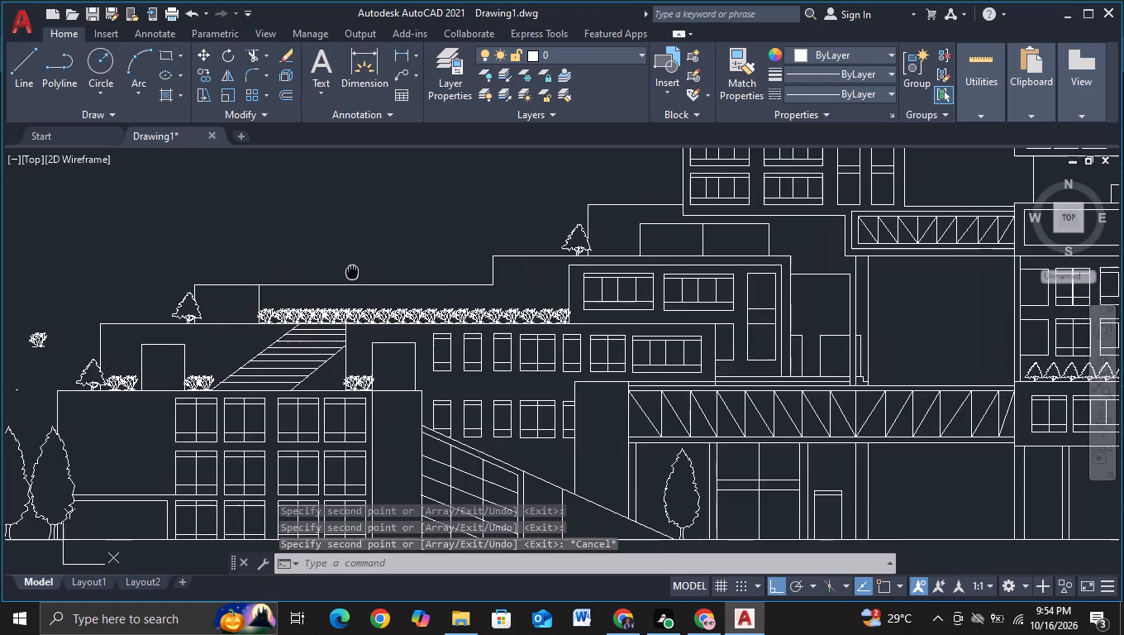
middle_click_drag(385, 272, 446, 278)
scroll(346, 284, "up", 3)
middle_click_drag(415, 363, 327, 285)
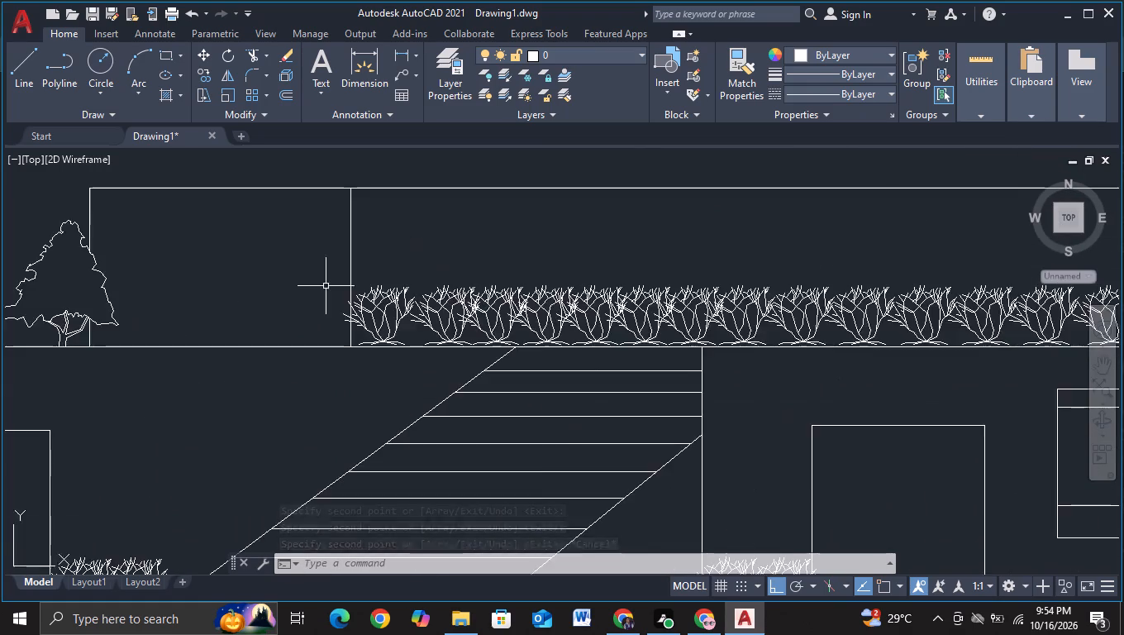
scroll(326, 287, "up", 2)
left_click(253, 53)
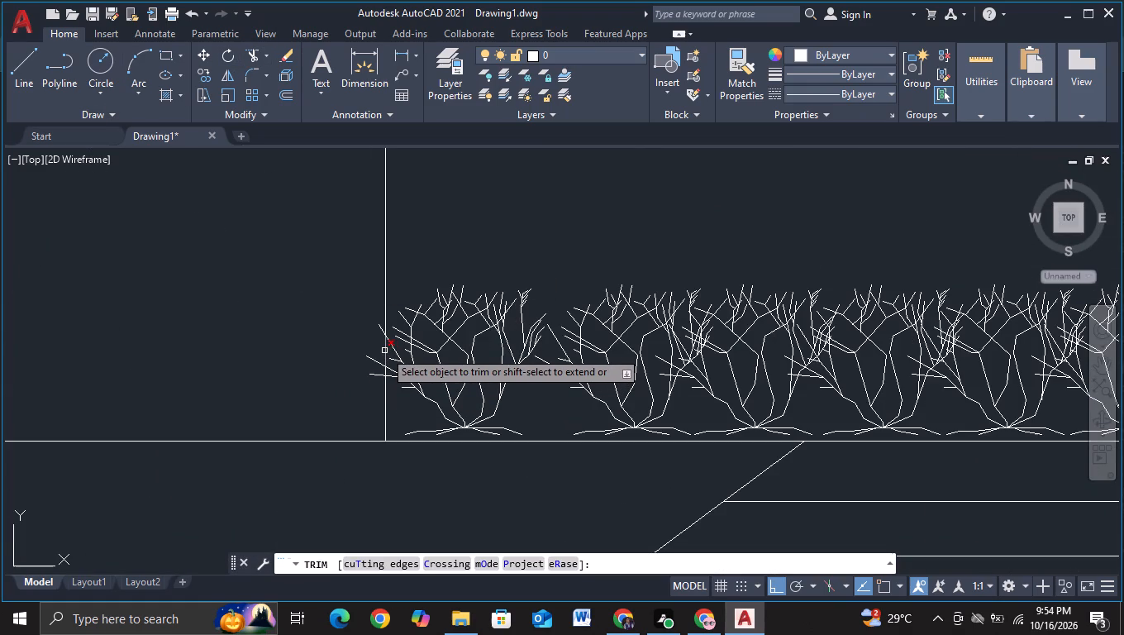
scroll(388, 378, "up", 2)
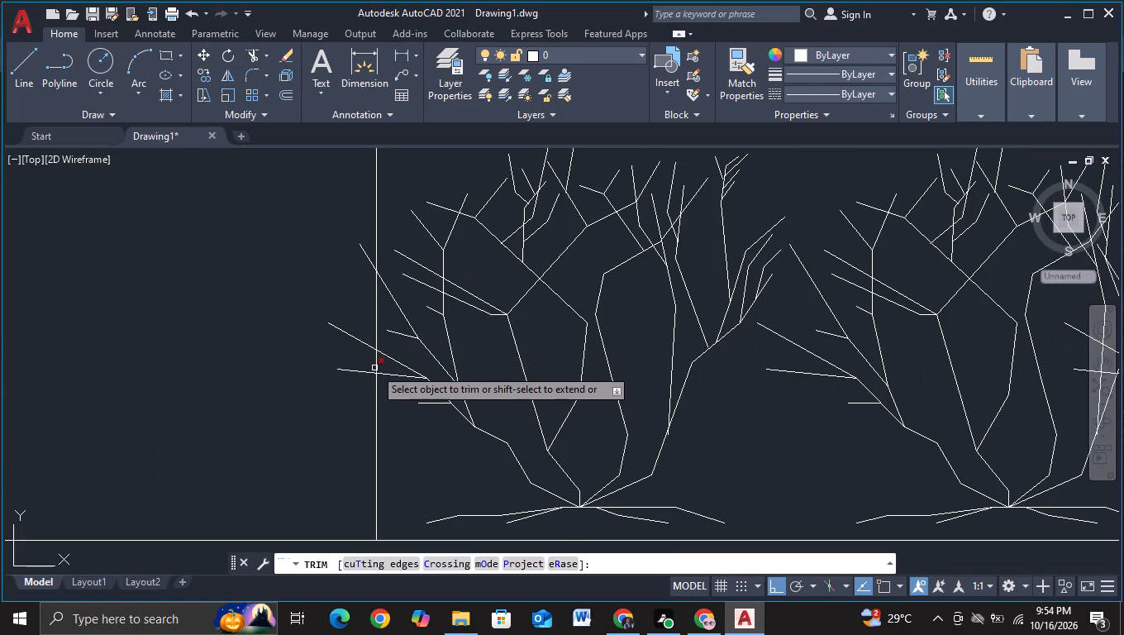
left_click(374, 368)
left_click(376, 329)
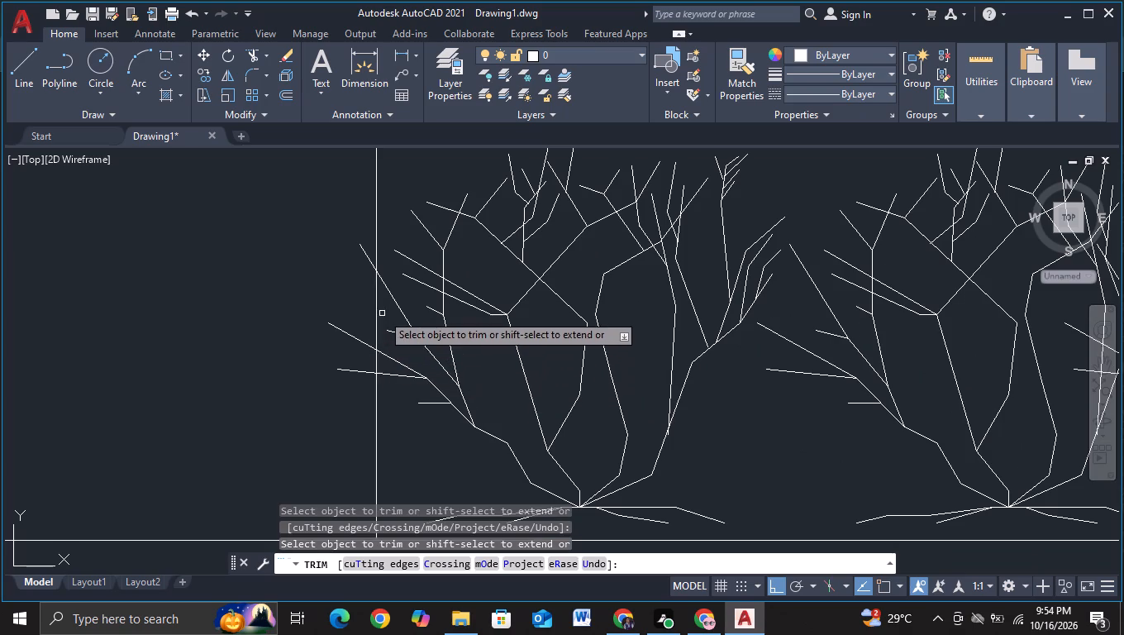
left_click_drag(382, 313, 350, 322)
left_click_drag(383, 365, 348, 365)
Trim the taller block's vertical wall line where it crosses the branches of the last shrub in the long row.
scroll(385, 311, "down", 1)
scroll(402, 392, "down", 3)
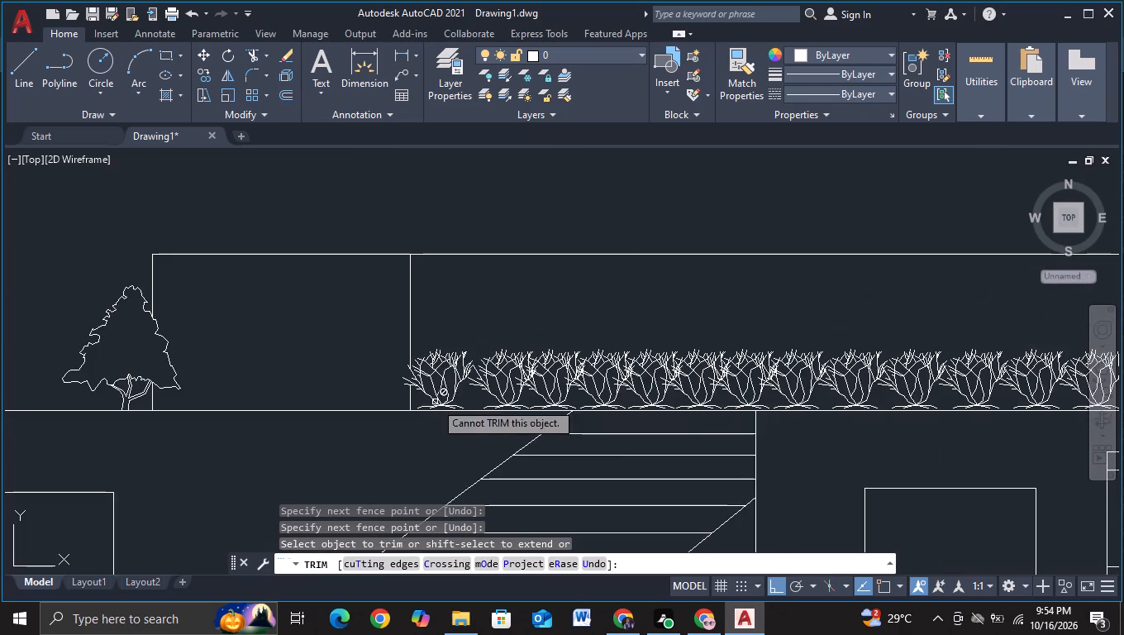
scroll(371, 450, "down", 1)
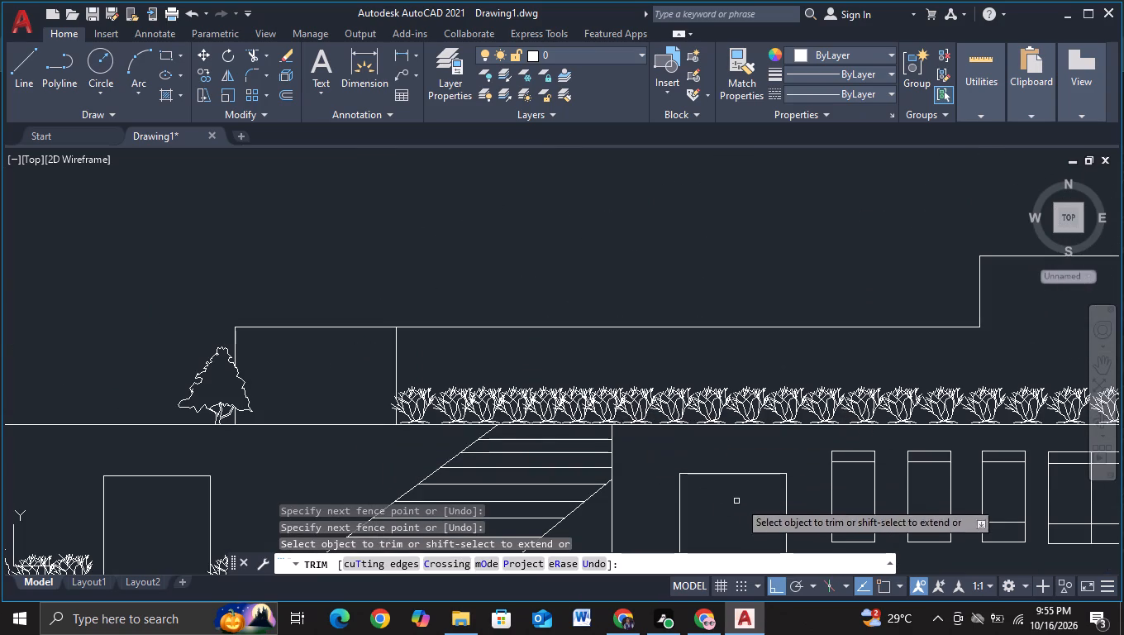
middle_click_drag(757, 449, 82, 368)
scroll(416, 311, "up", 3)
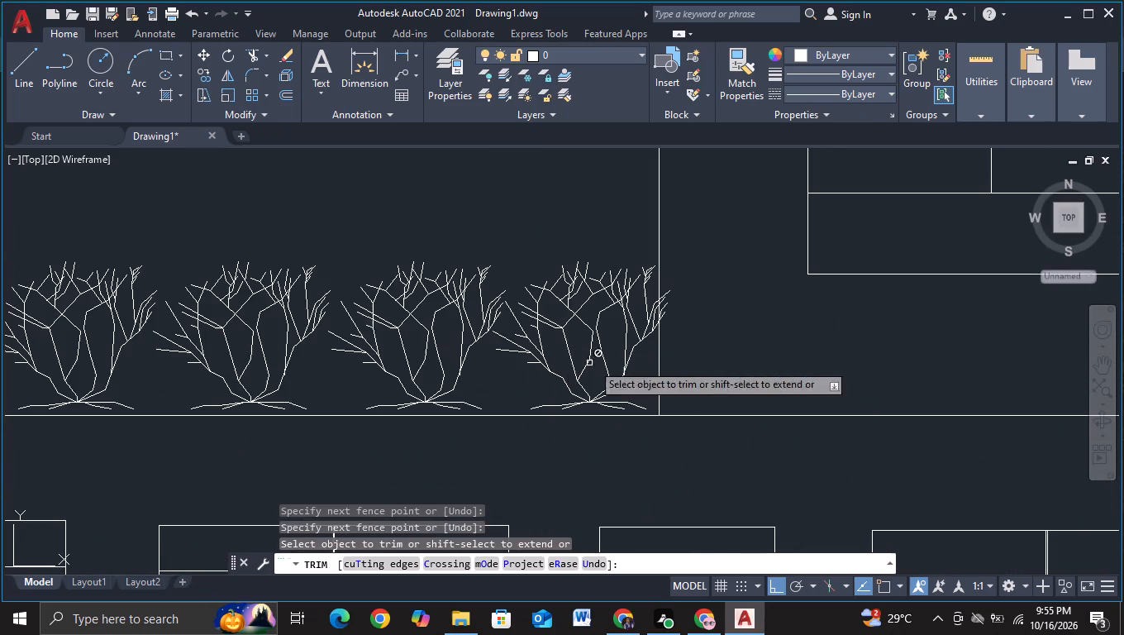
scroll(668, 373, "up", 1)
middle_click_drag(664, 375, 435, 407)
scroll(445, 343, "up", 1)
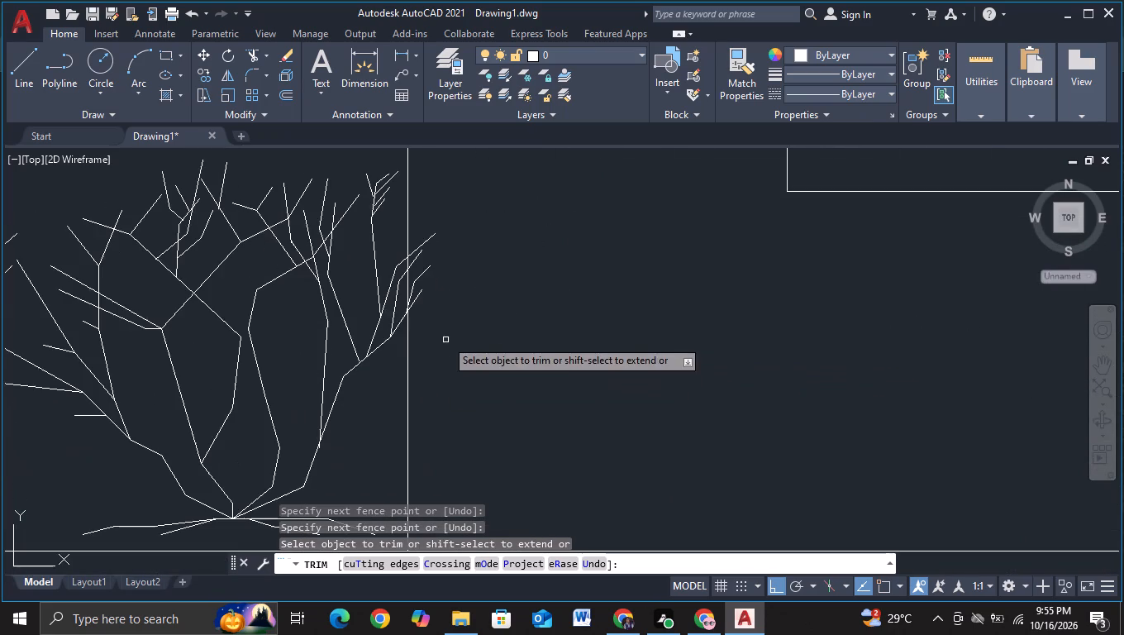
scroll(405, 290, "up", 1)
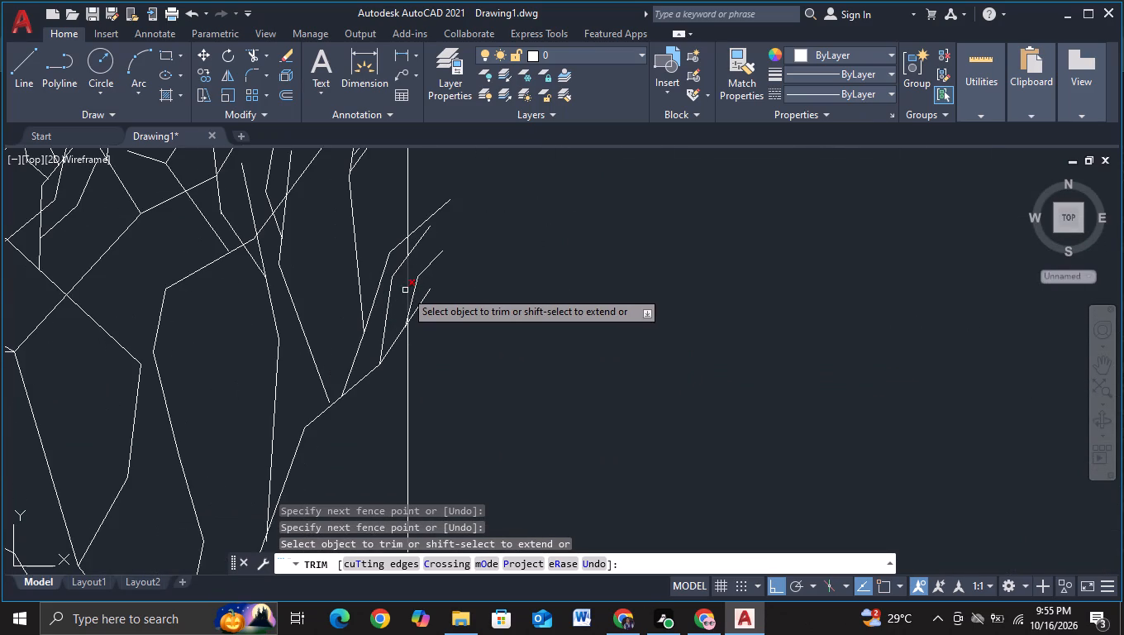
left_click(404, 288)
left_click(420, 274)
left_click_drag(415, 243, 412, 243)
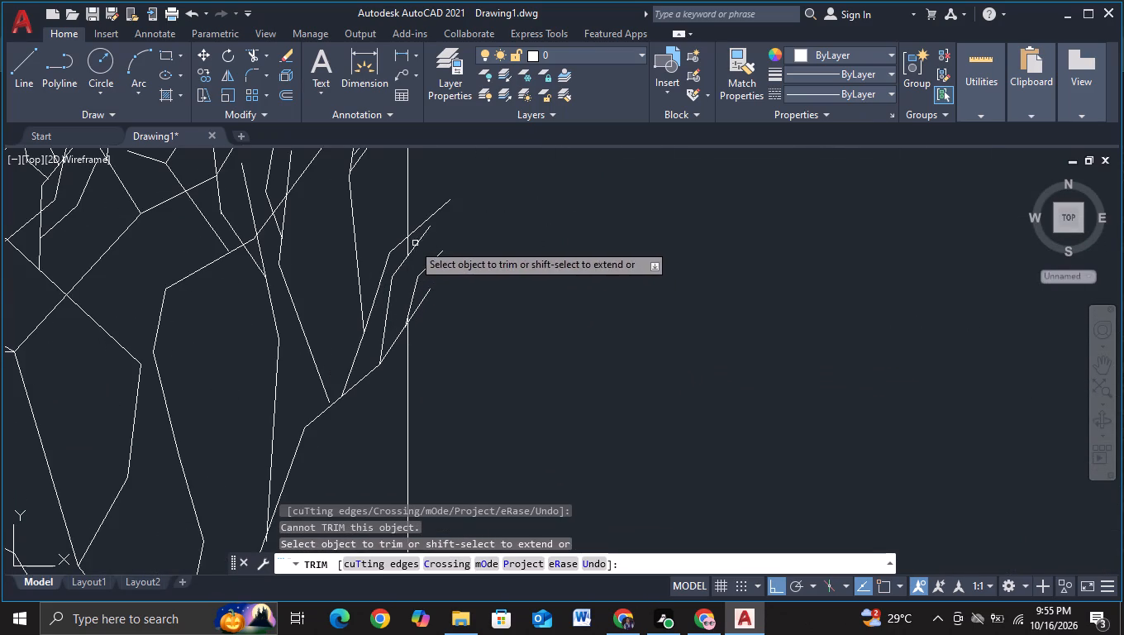
left_click_drag(412, 243, 381, 250)
left_click(409, 245)
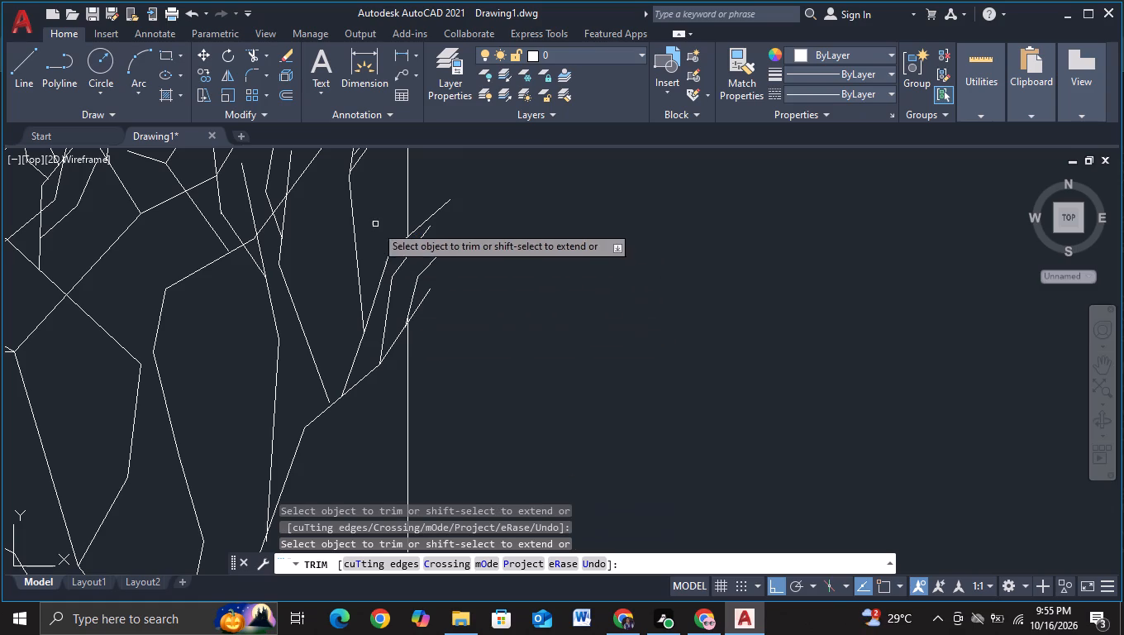
scroll(406, 228, "down", 2)
middle_click_drag(413, 217, 445, 370)
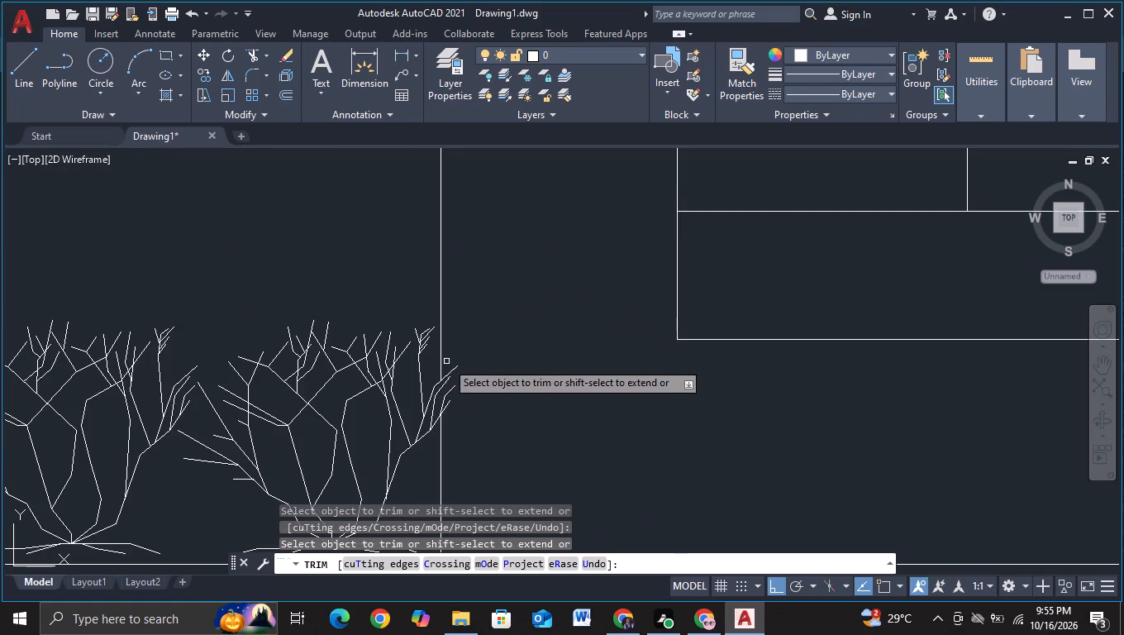
scroll(490, 367, "down", 1)
key("Escape")
Trim the tall rectangle's vertical edge where it crosses the branches of the second shrub in the pair beside the stair.
scroll(526, 420, "down", 2)
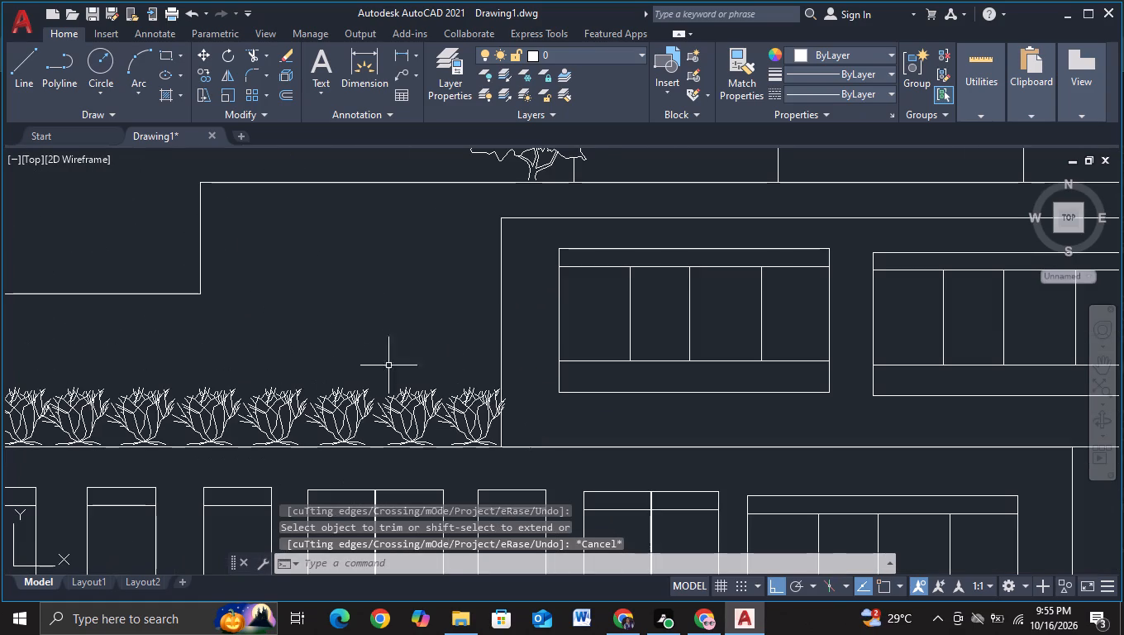
middle_click_drag(369, 341, 399, 330)
scroll(405, 340, "down", 1)
middle_click_drag(423, 345, 459, 303)
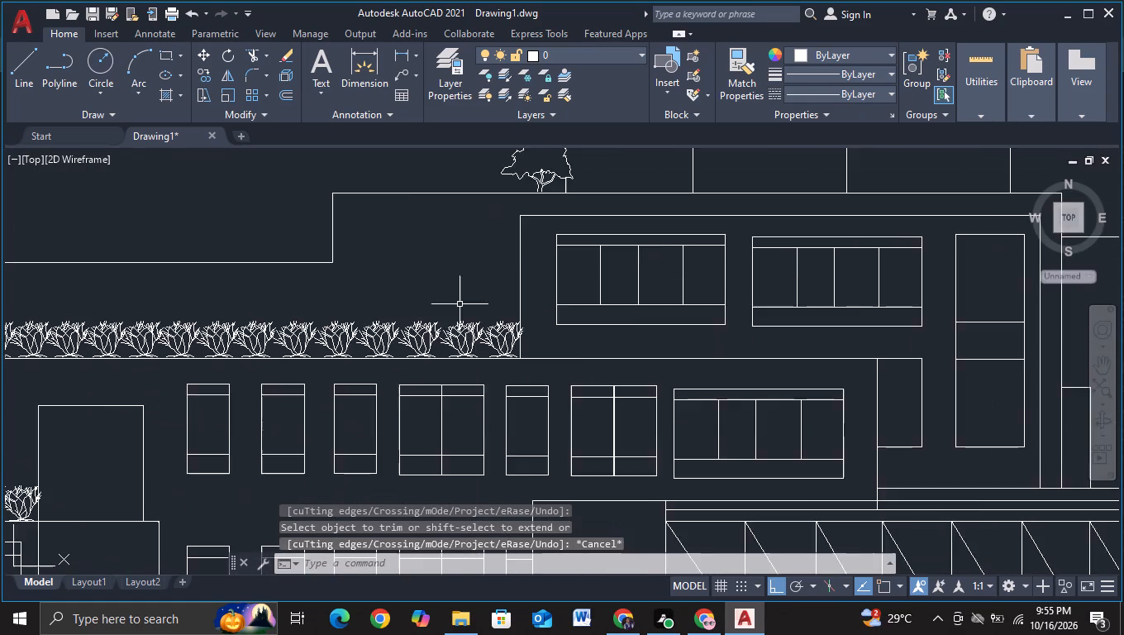
scroll(441, 312, "down", 1)
scroll(203, 434, "up", 2)
middle_click_drag(206, 428, 287, 376)
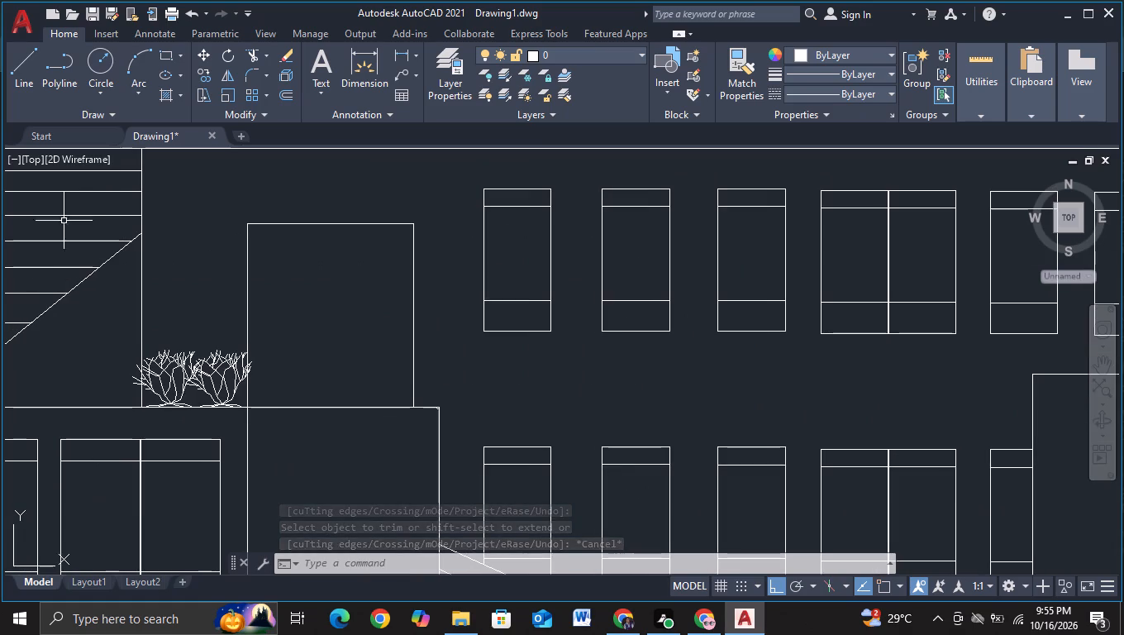
left_click(253, 59)
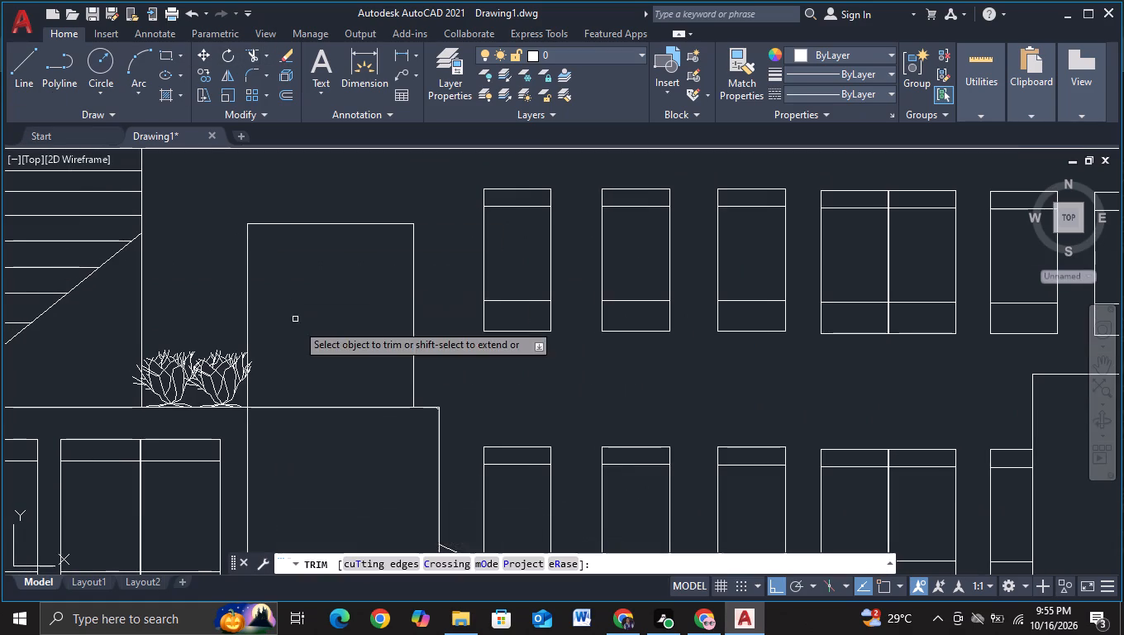
scroll(307, 346, "up", 2)
middle_click_drag(240, 404, 366, 327)
scroll(307, 345, "up", 2)
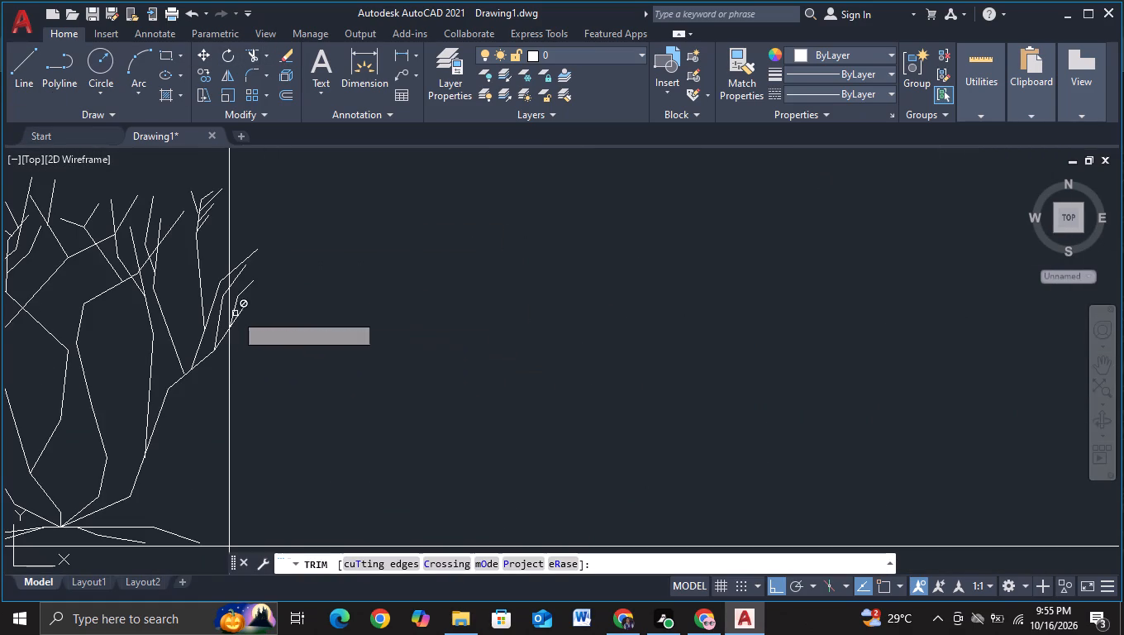
scroll(227, 313, "up", 2)
left_click_drag(221, 320, 286, 272)
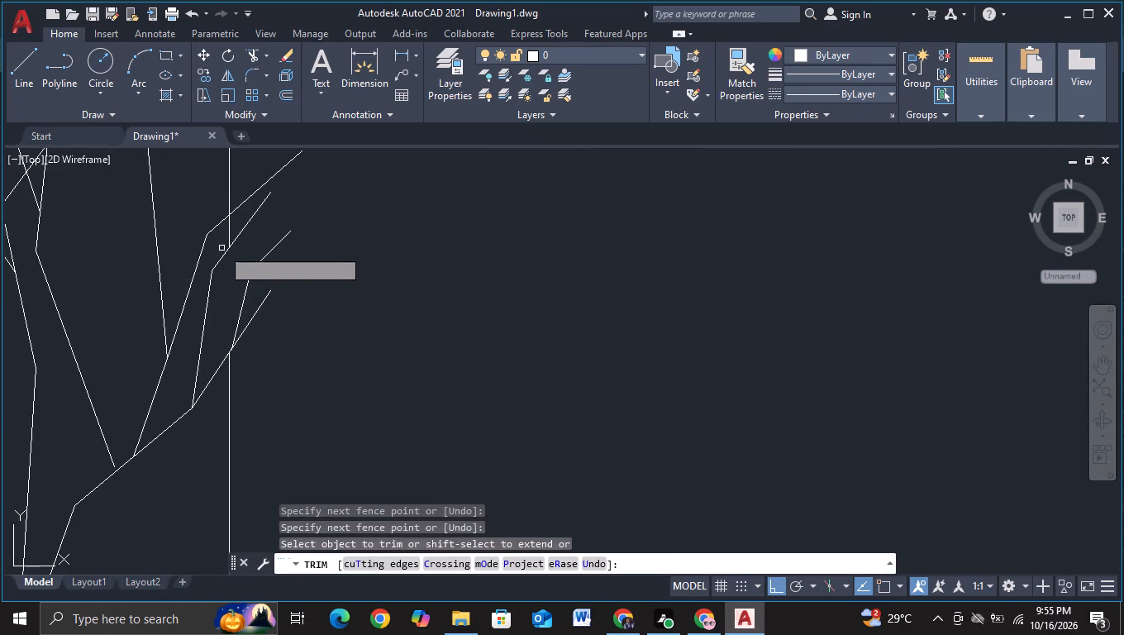
left_click_drag(205, 244, 288, 222)
left_click_drag(238, 214, 194, 259)
scroll(231, 260, "down", 2)
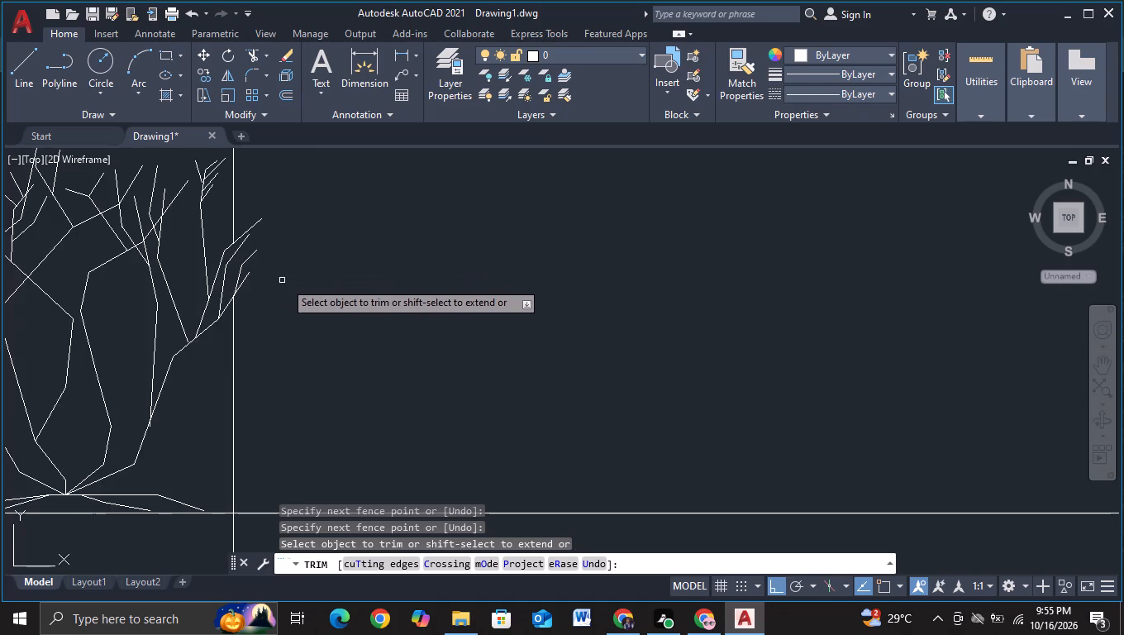
middle_click_drag(290, 286, 334, 384)
key("Escape")
Trim the vertical wall line at the stair's end where it crosses the branches of the first shrub in the pair.
scroll(334, 384, "down", 2)
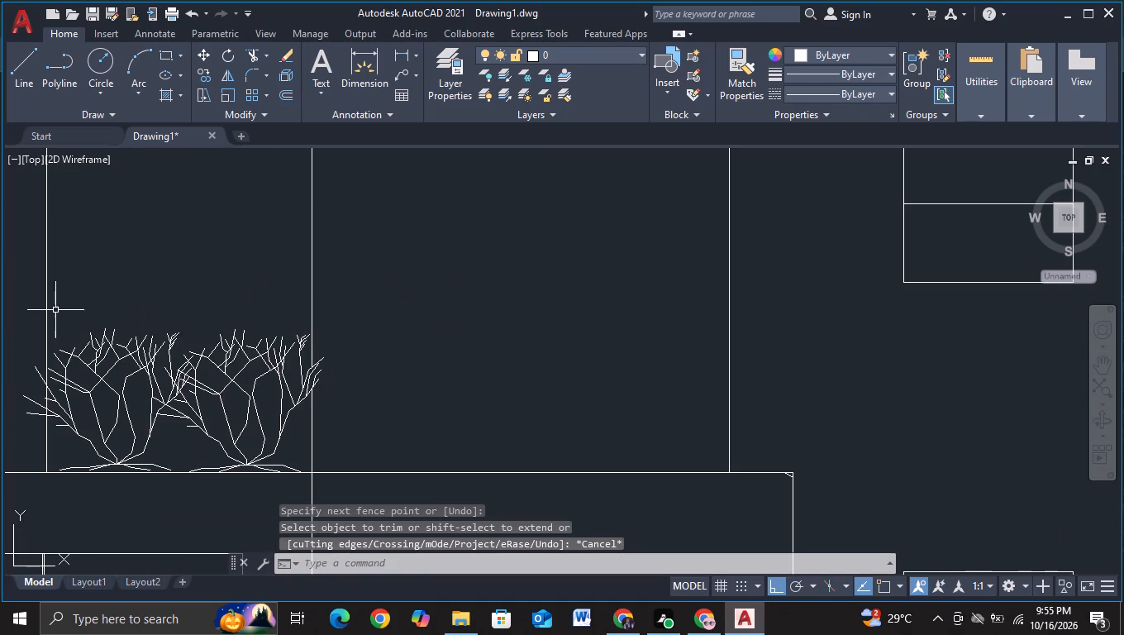
middle_click_drag(70, 315, 234, 313)
left_click(245, 51)
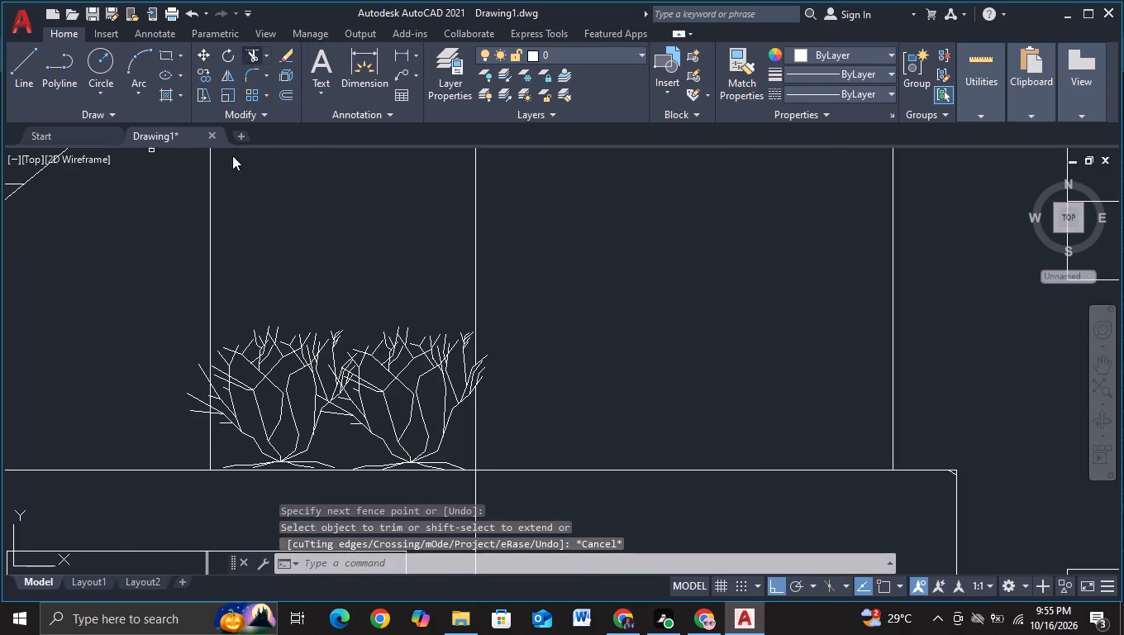
scroll(241, 328, "up", 2)
middle_click_drag(226, 389, 284, 212)
left_click_drag(183, 375, 203, 284)
key("ctrl+z")
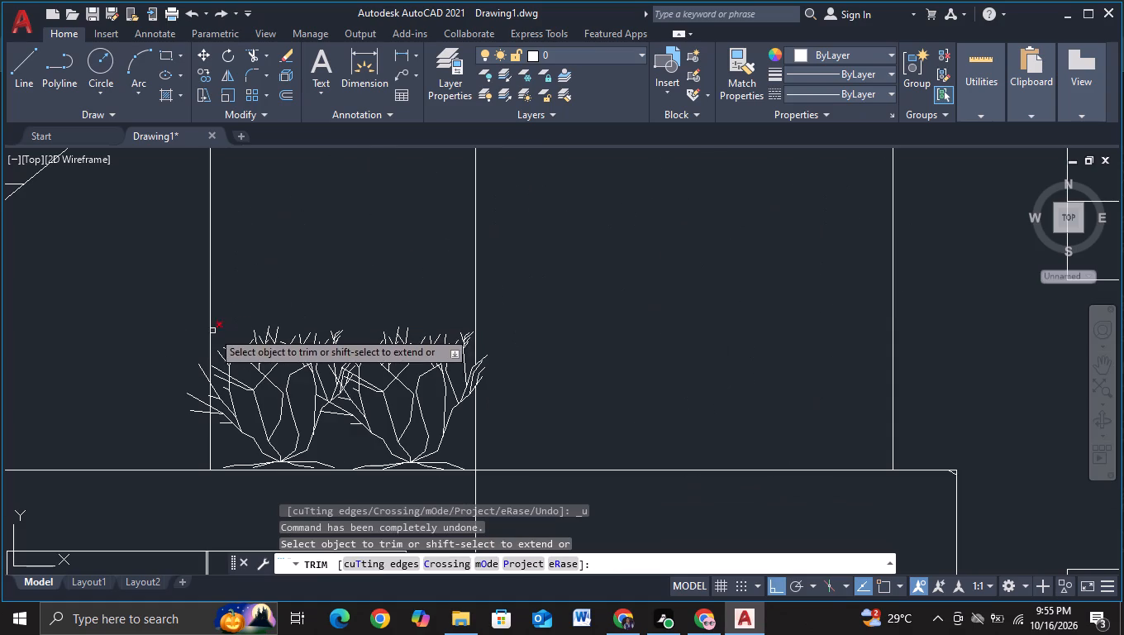
scroll(219, 402, "up", 4)
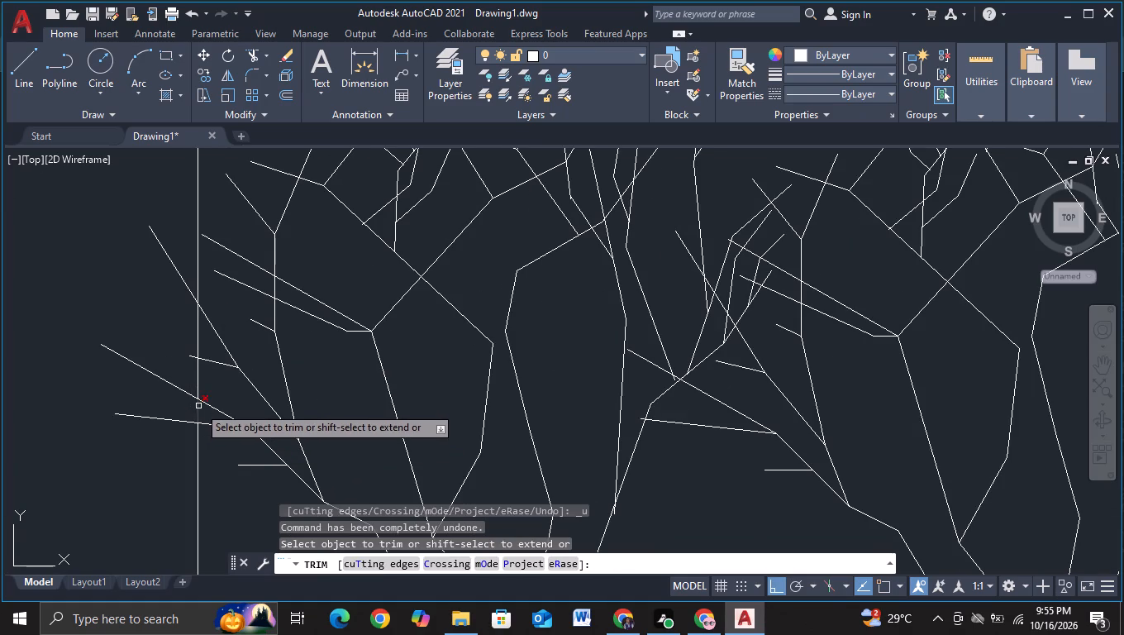
left_click(198, 406)
left_click(195, 376)
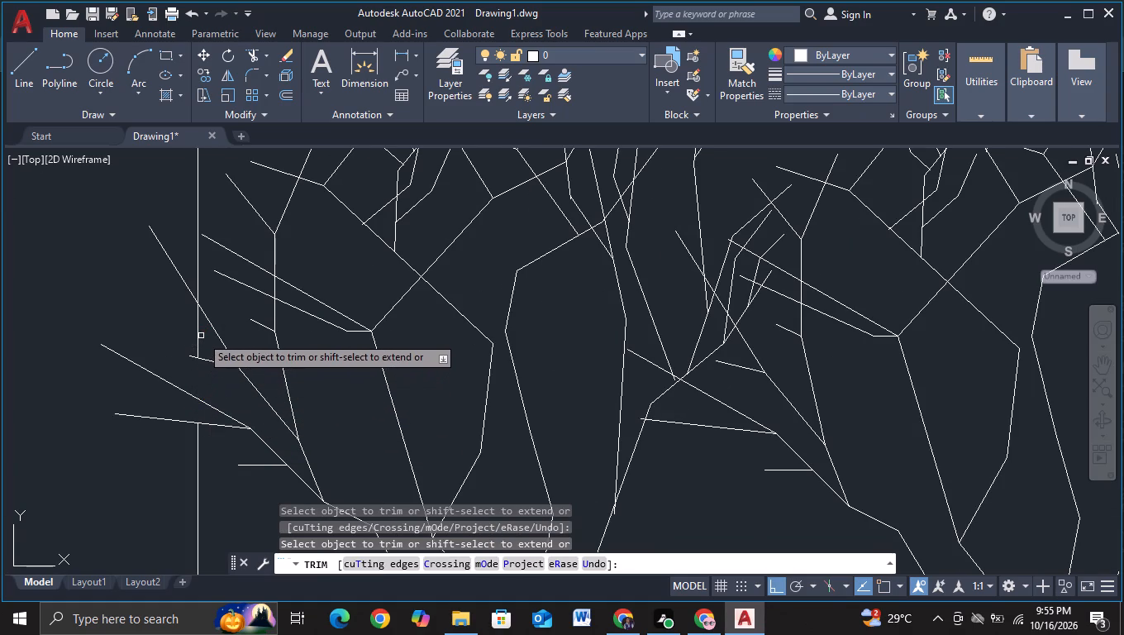
left_click(198, 335)
scroll(206, 327, "down", 2)
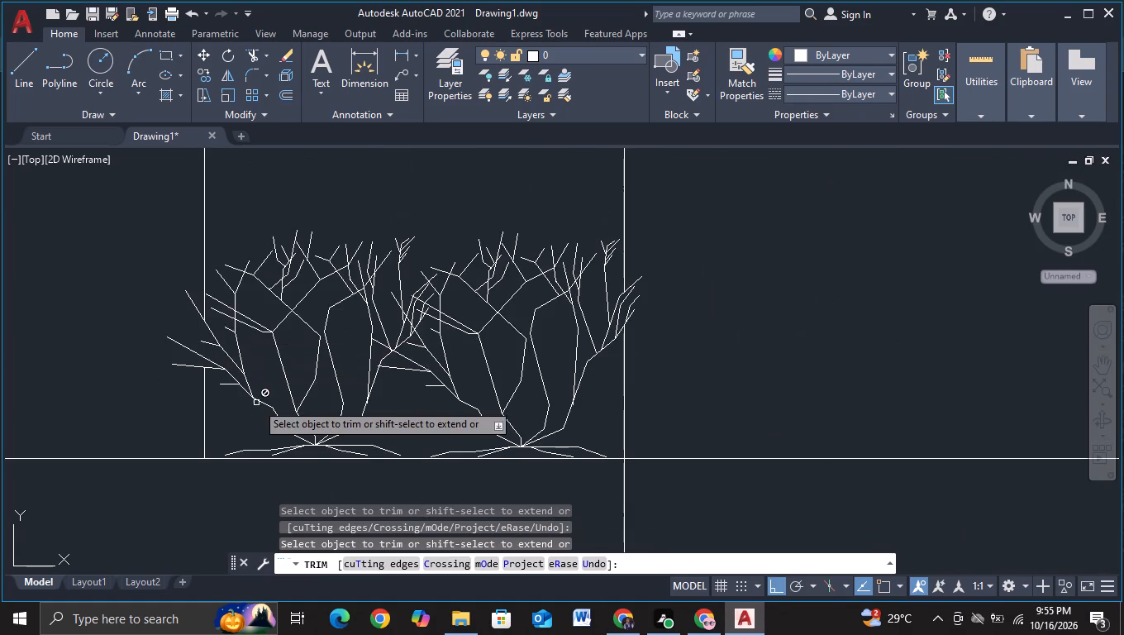
scroll(256, 403, "down", 1)
key("Escape")
Copy the first shrub of the long row about 23.4 units straight up with Ortho on, onto the roof line above.
scroll(255, 403, "down", 2)
scroll(386, 406, "down", 1)
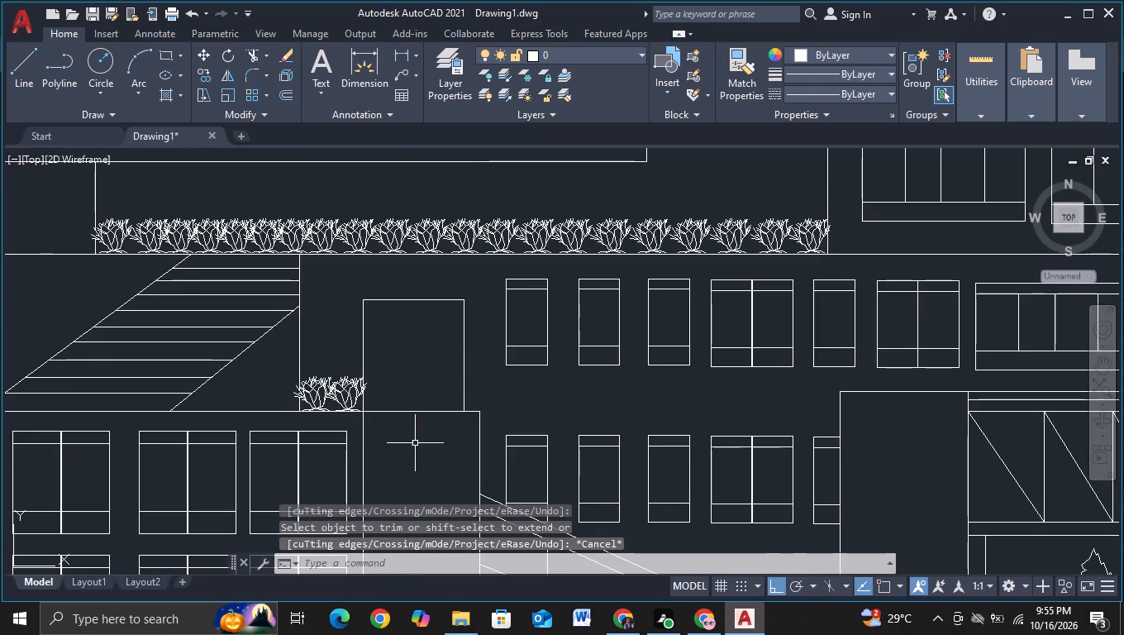
middle_click_drag(415, 443, 421, 380)
scroll(422, 384, "down", 2)
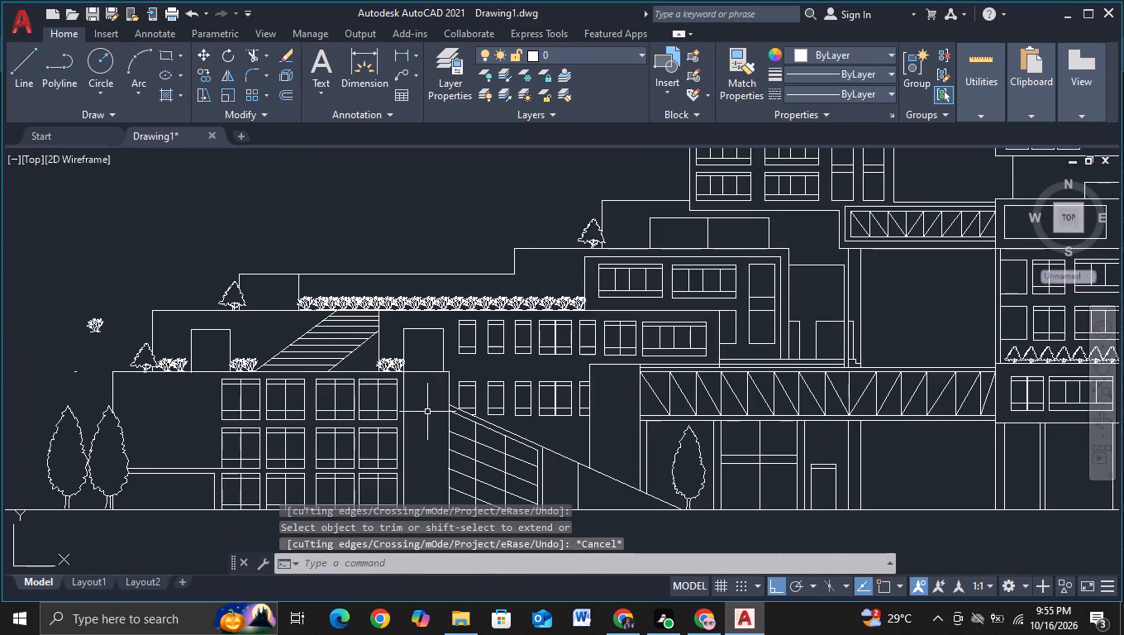
middle_click_drag(423, 422, 424, 380)
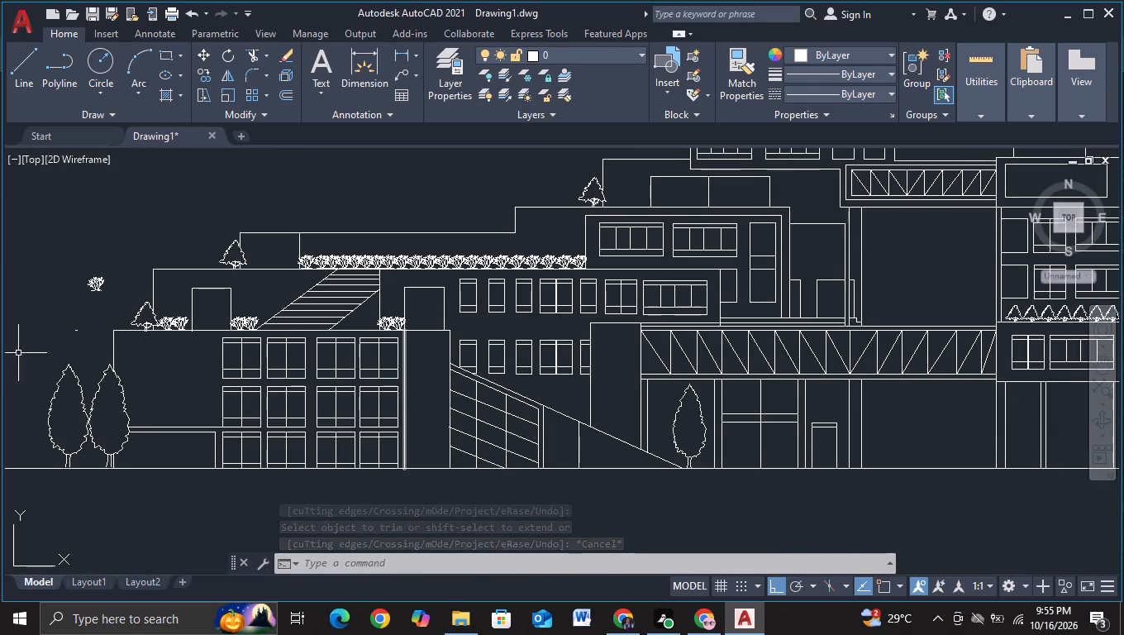
scroll(164, 376, "up", 1)
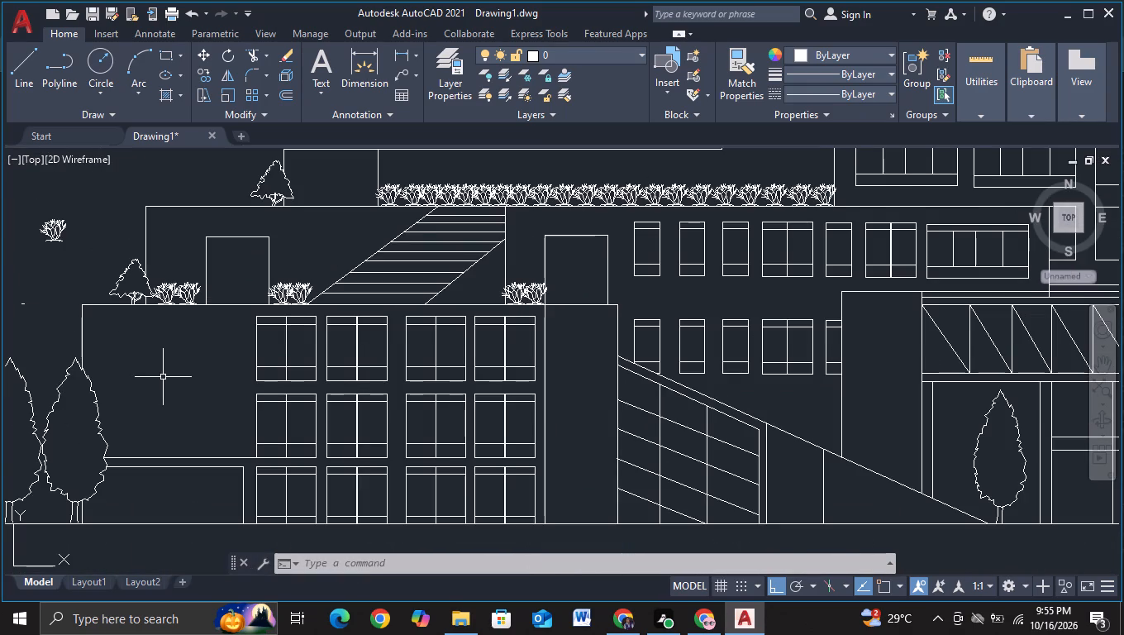
scroll(165, 377, "down", 1)
middle_click_drag(166, 227, 125, 362)
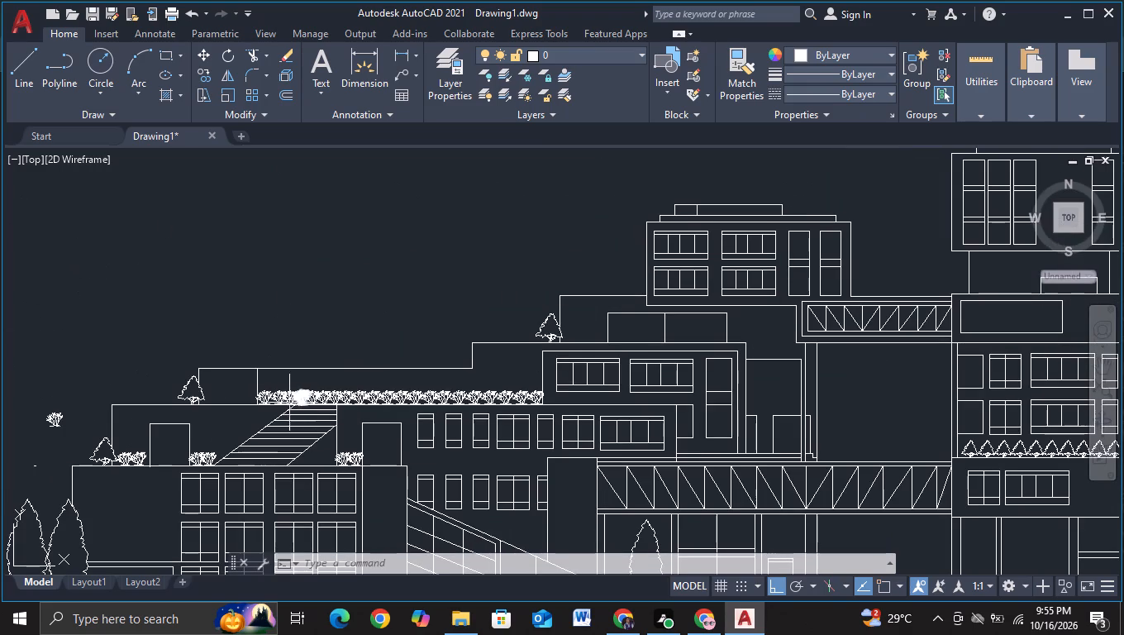
left_click(265, 397)
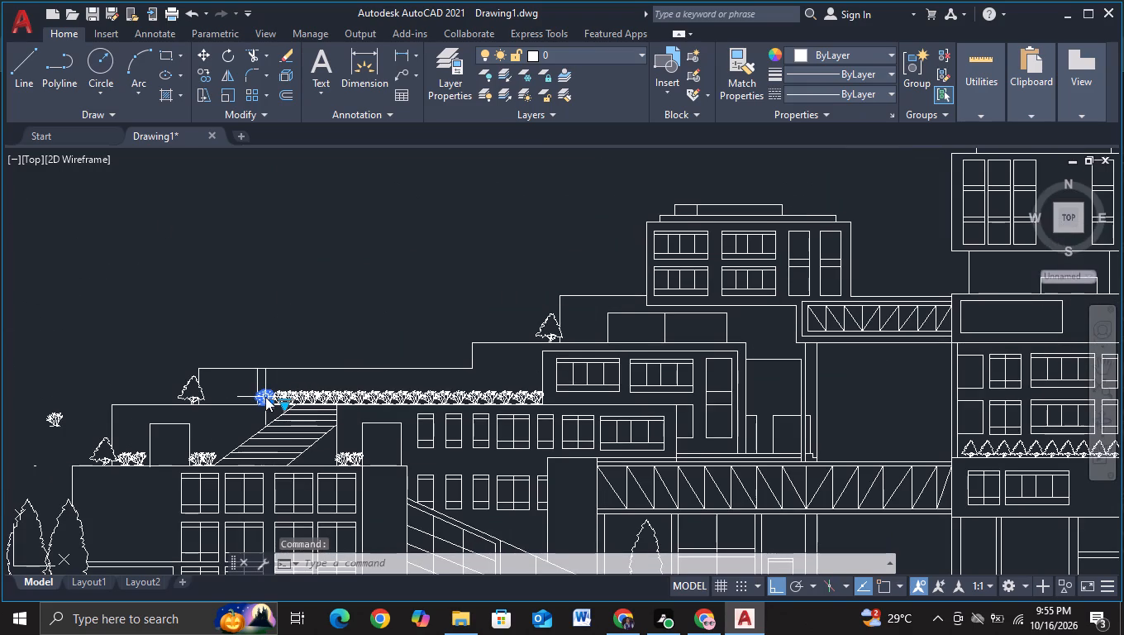
key("c")
left_click(305, 444)
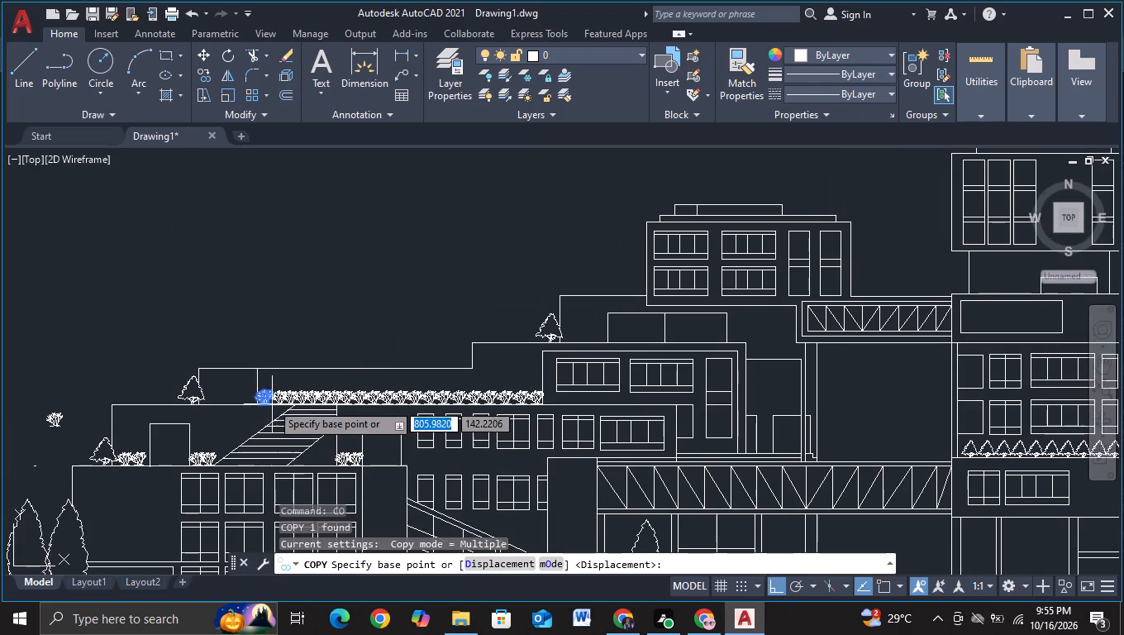
left_click(269, 401)
scroll(262, 360, "up", 3)
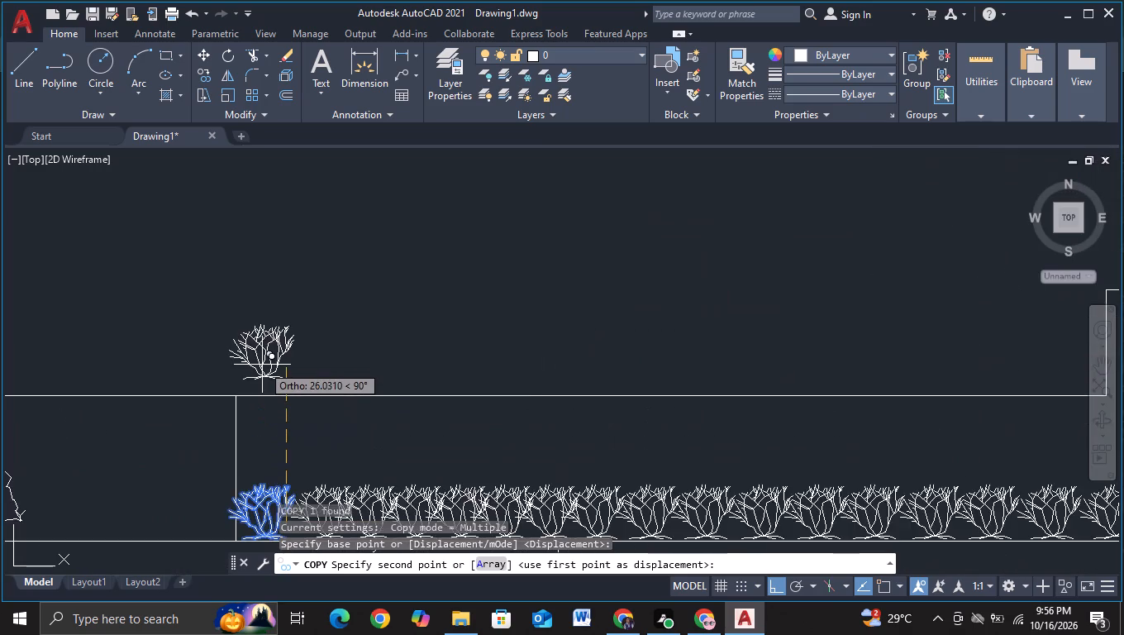
scroll(262, 365, "up", 2)
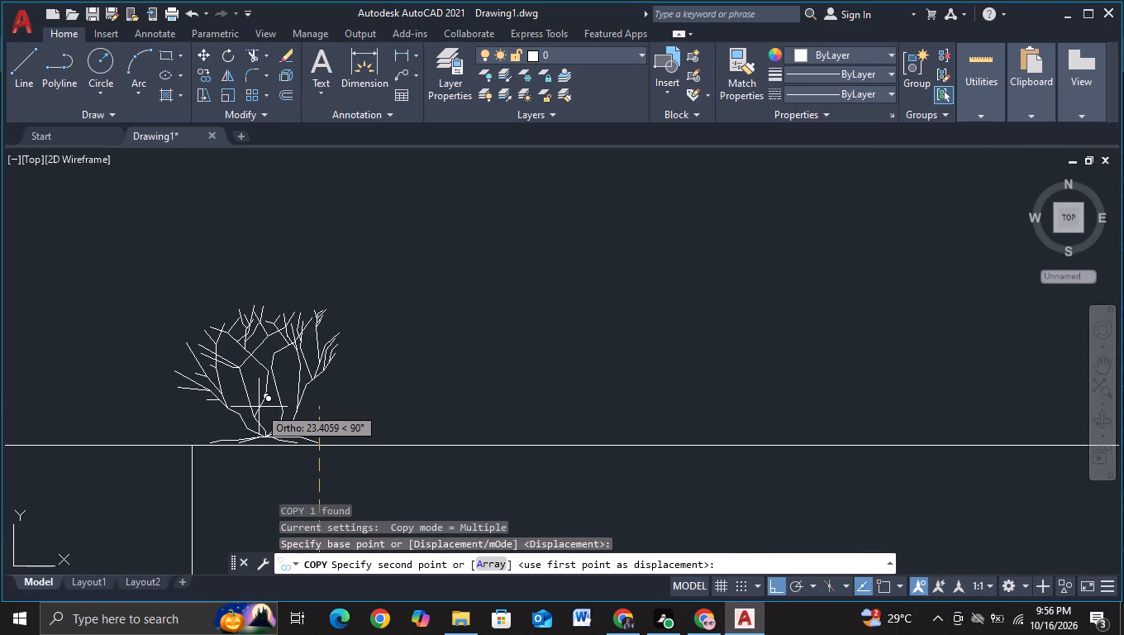
left_click(260, 408)
key("Escape")
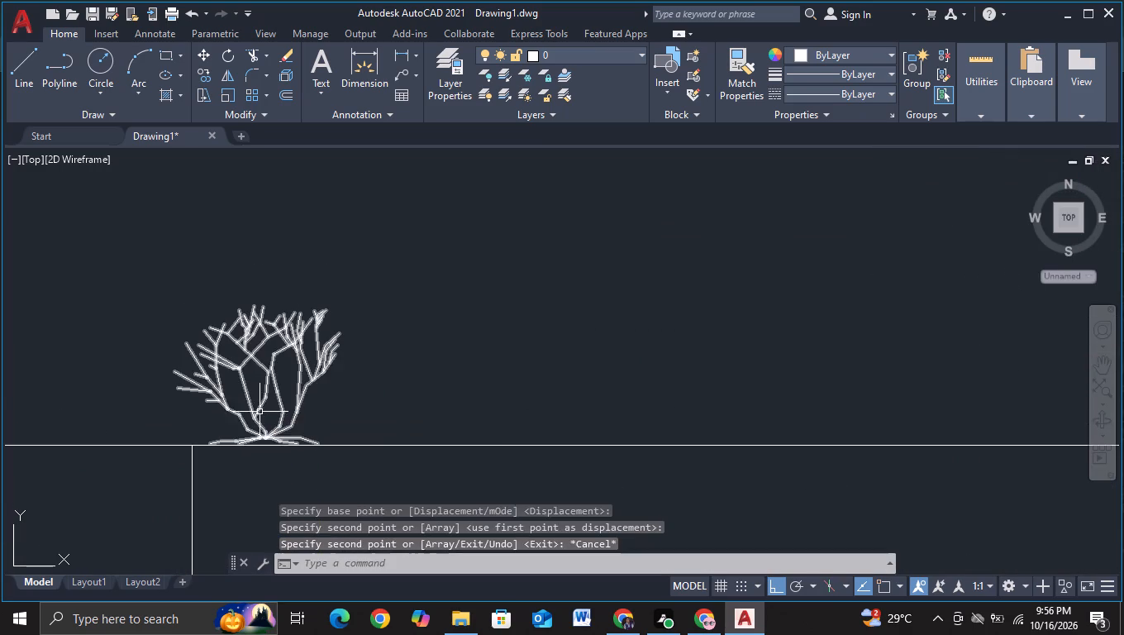
Copy the roof-line shrub five times toward the roof's outer corner with Ortho on, mostly about 9 units apart, with the last overlapping its neighbour.
left_click(260, 402)
key("c")
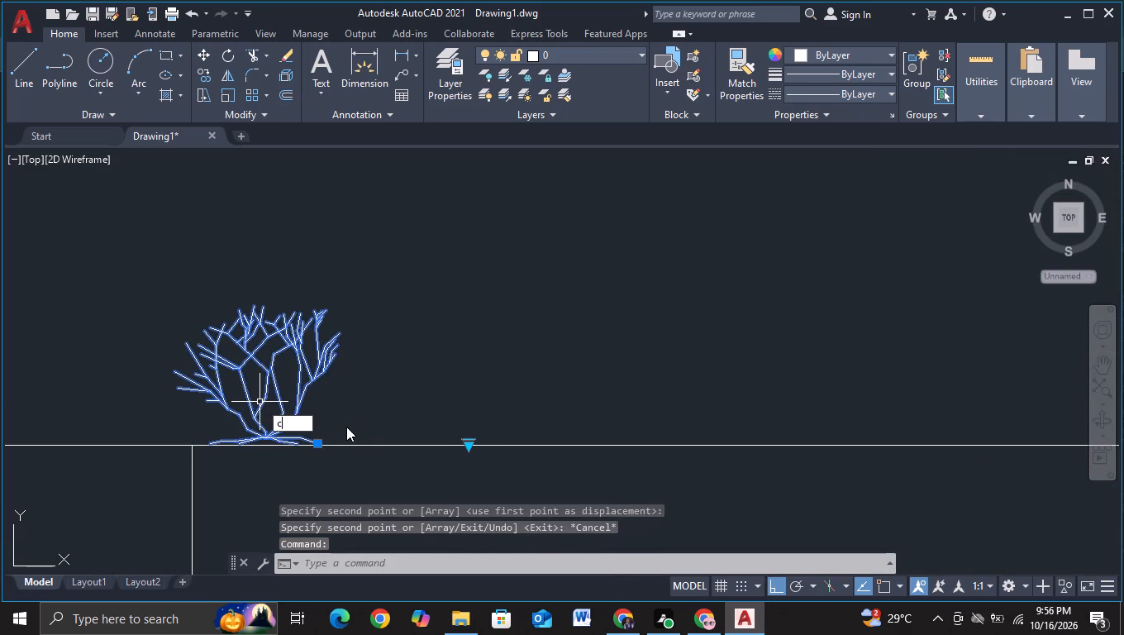
left_click(335, 447)
left_click(268, 389)
middle_click_drag(136, 384, 511, 428)
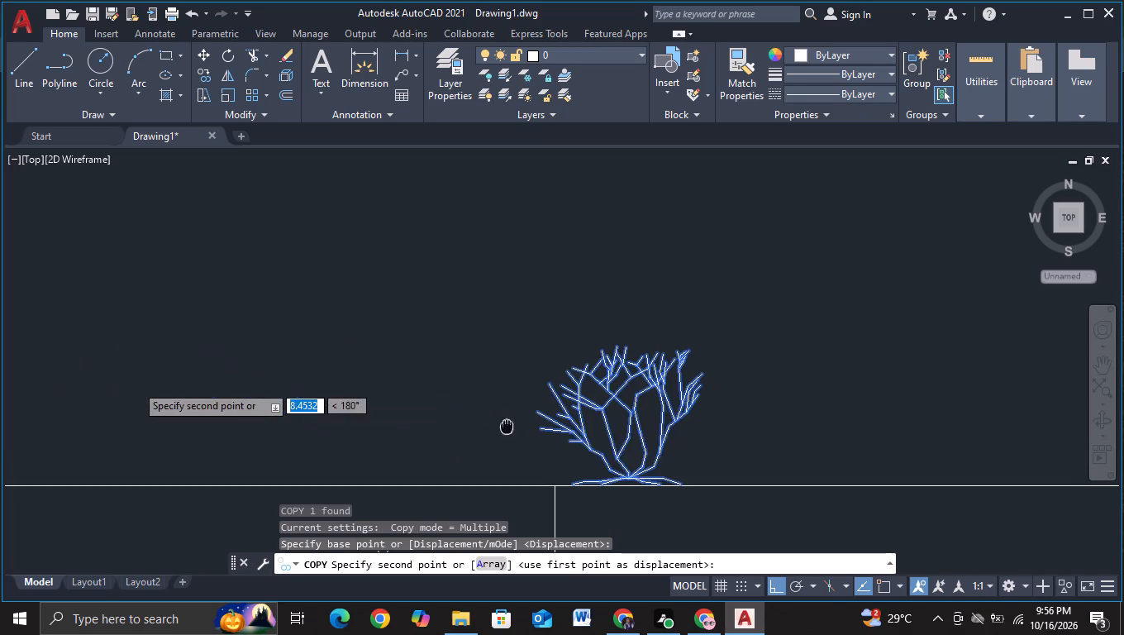
middle_click_drag(511, 428, 517, 429)
left_click(506, 447)
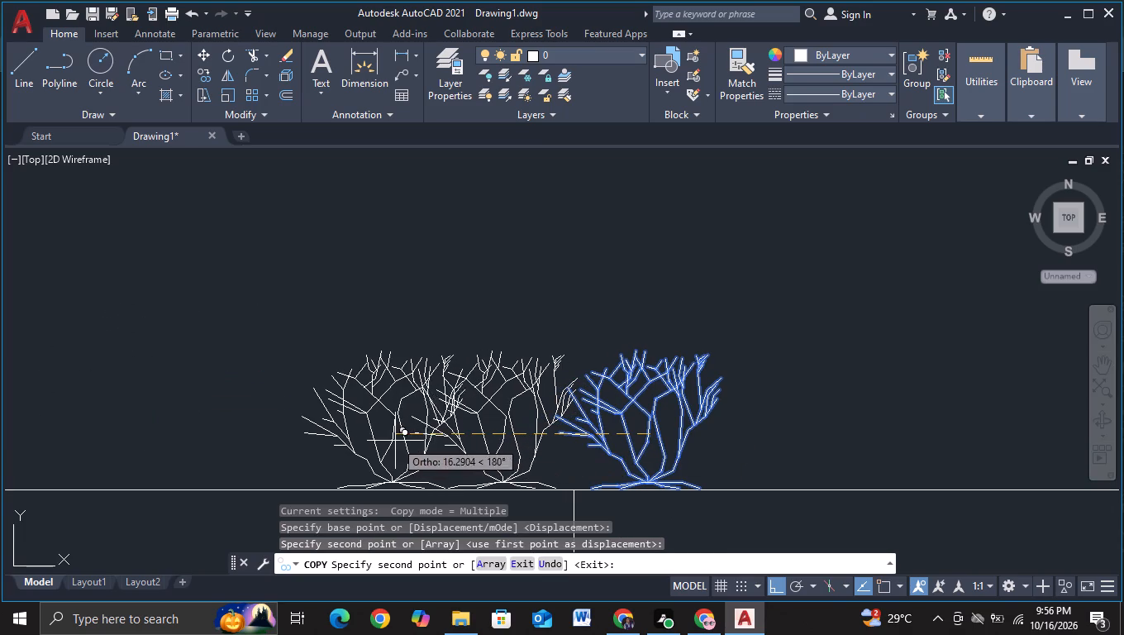
left_click(363, 439)
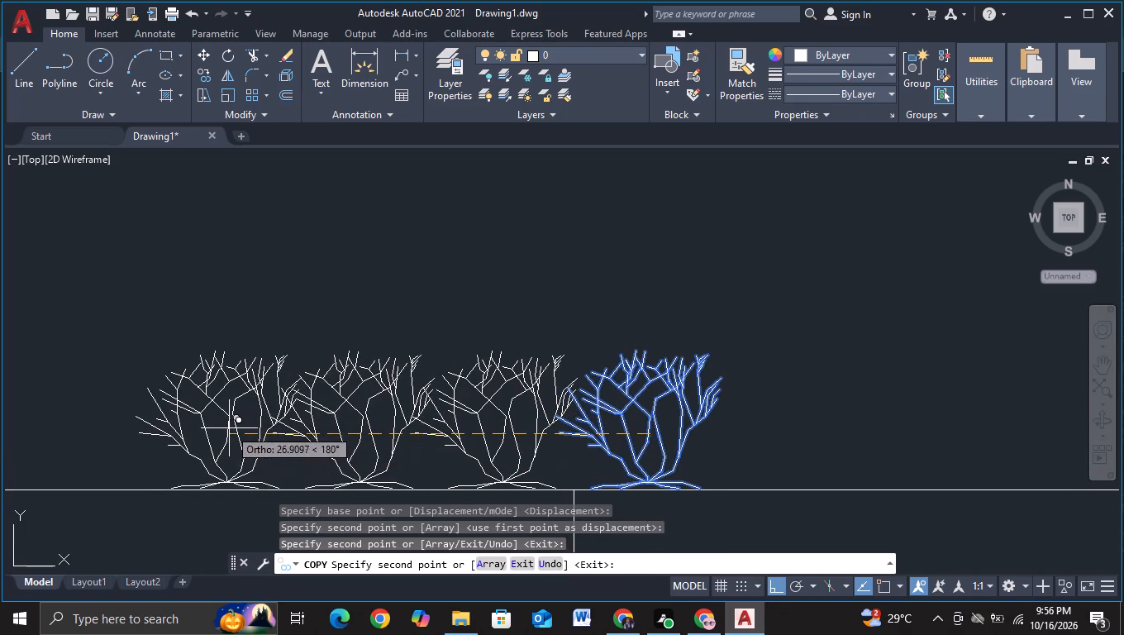
left_click(208, 426)
middle_click_drag(208, 426, 693, 504)
middle_click_drag(607, 499, 595, 478)
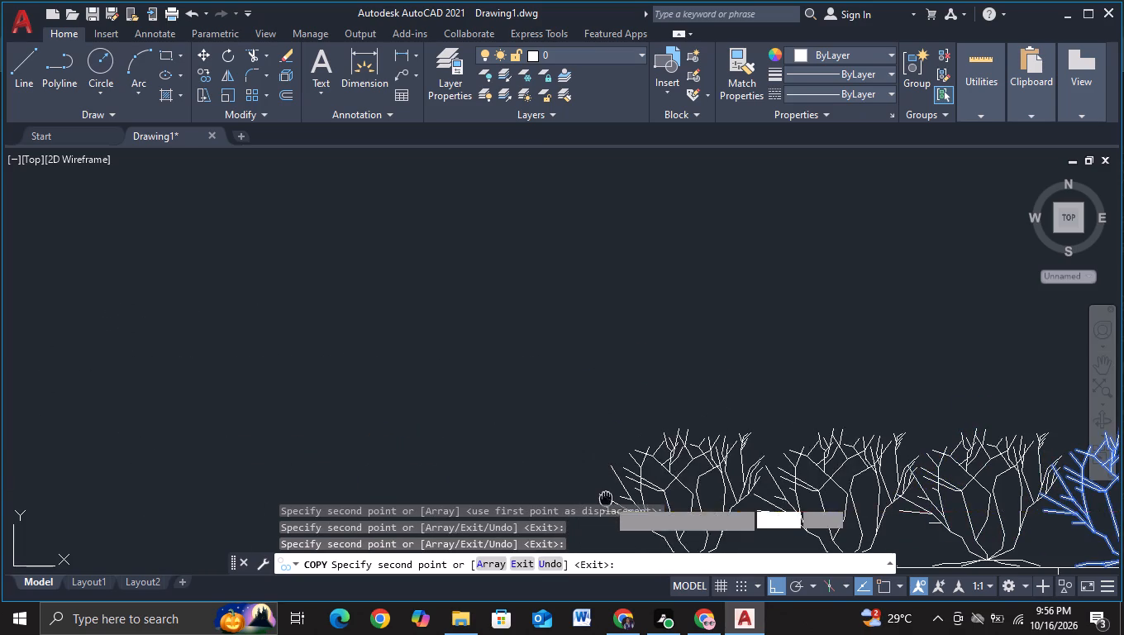
middle_click_drag(595, 478, 543, 349)
left_click(509, 362)
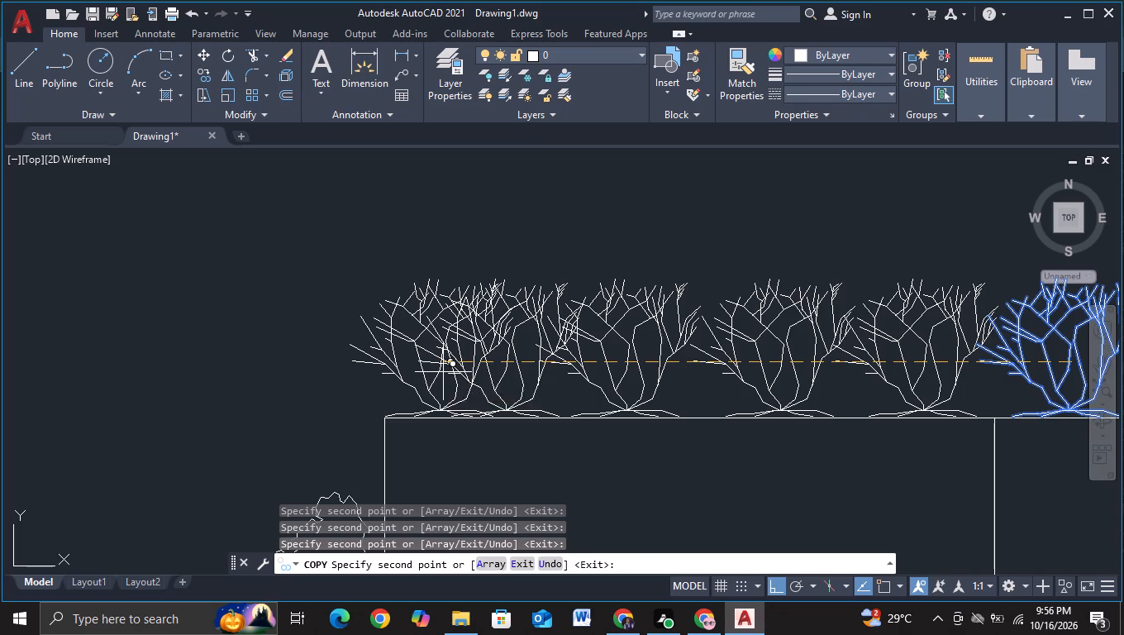
left_click(443, 372)
Copy the same shrub seven times the other way along the roof line, about 7 to 9 units apart, reaching about 61 units.
middle_click_drag(584, 378, 0, 329)
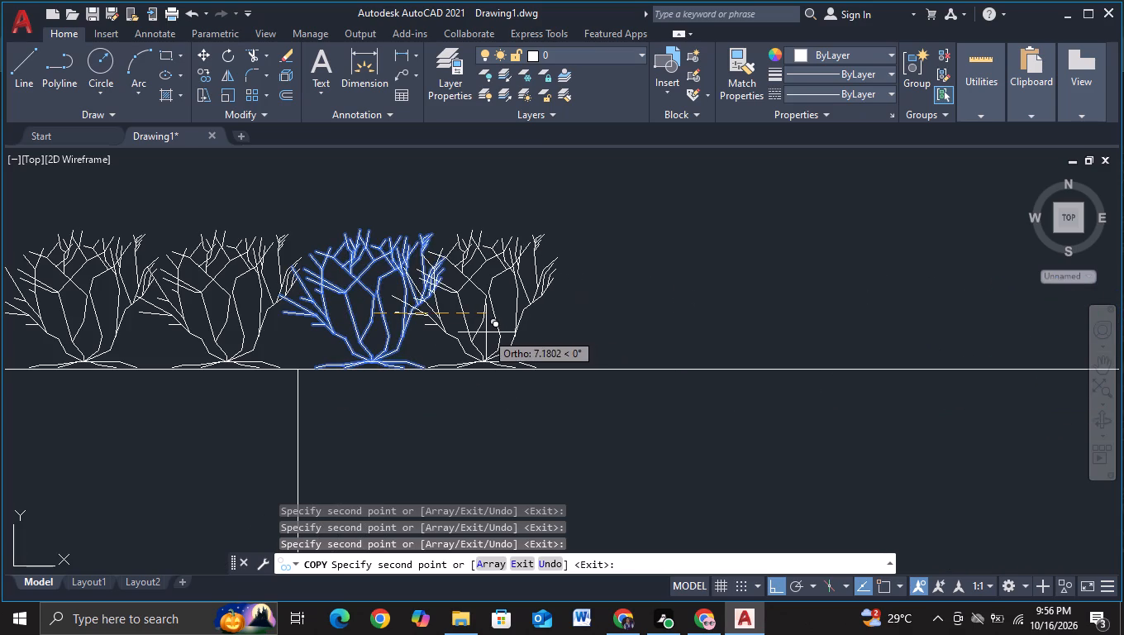
left_click(490, 334)
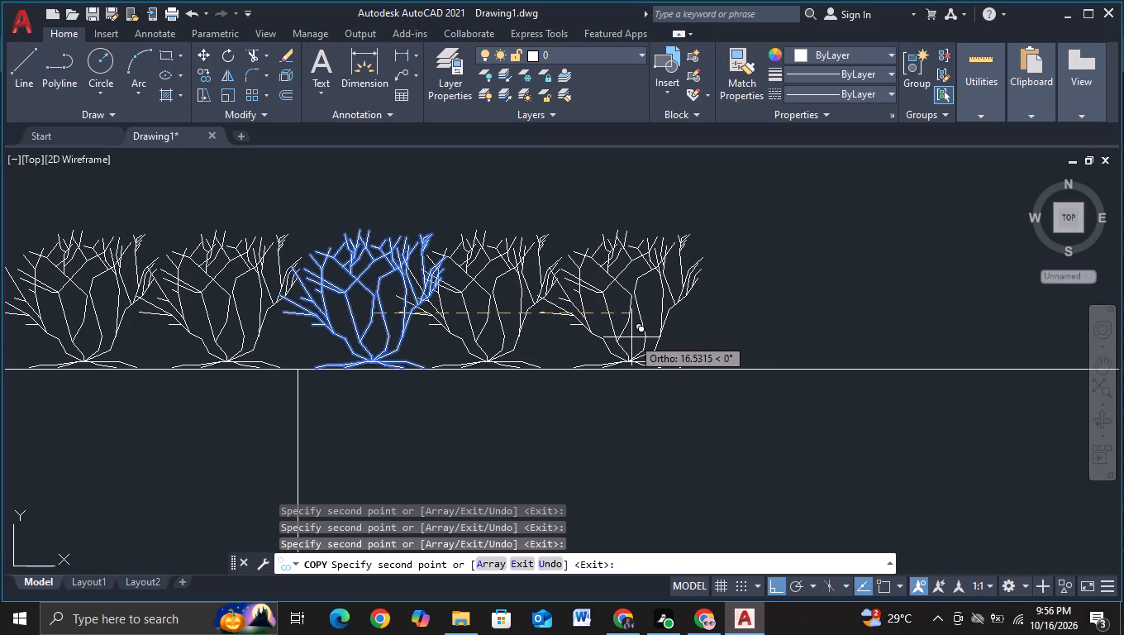
left_click(627, 337)
left_click(762, 340)
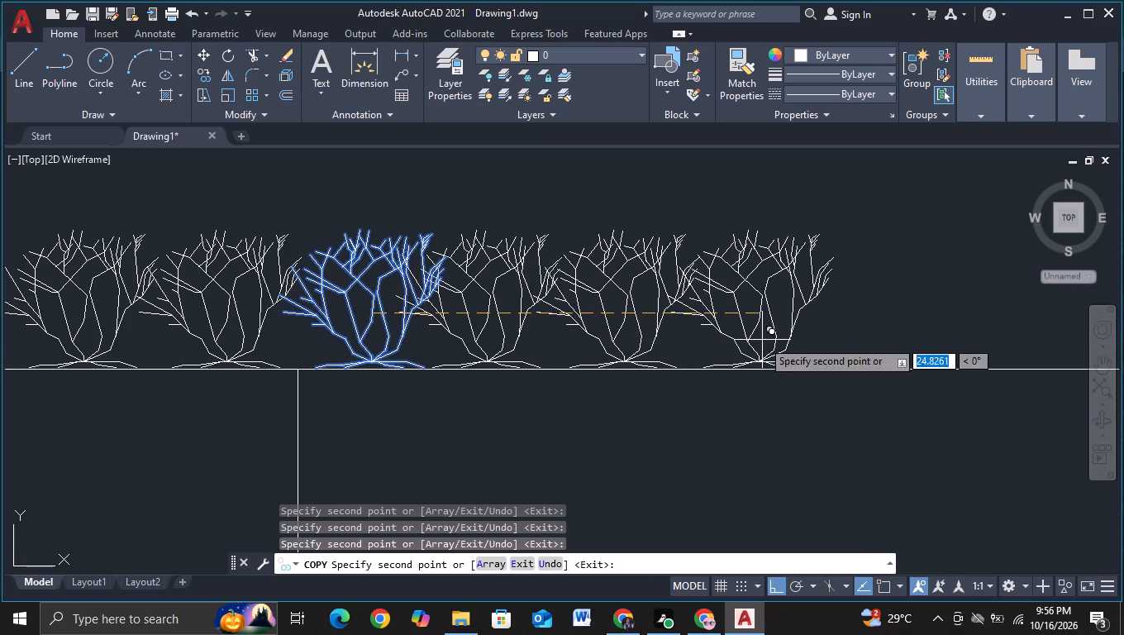
middle_click_drag(767, 341, 224, 342)
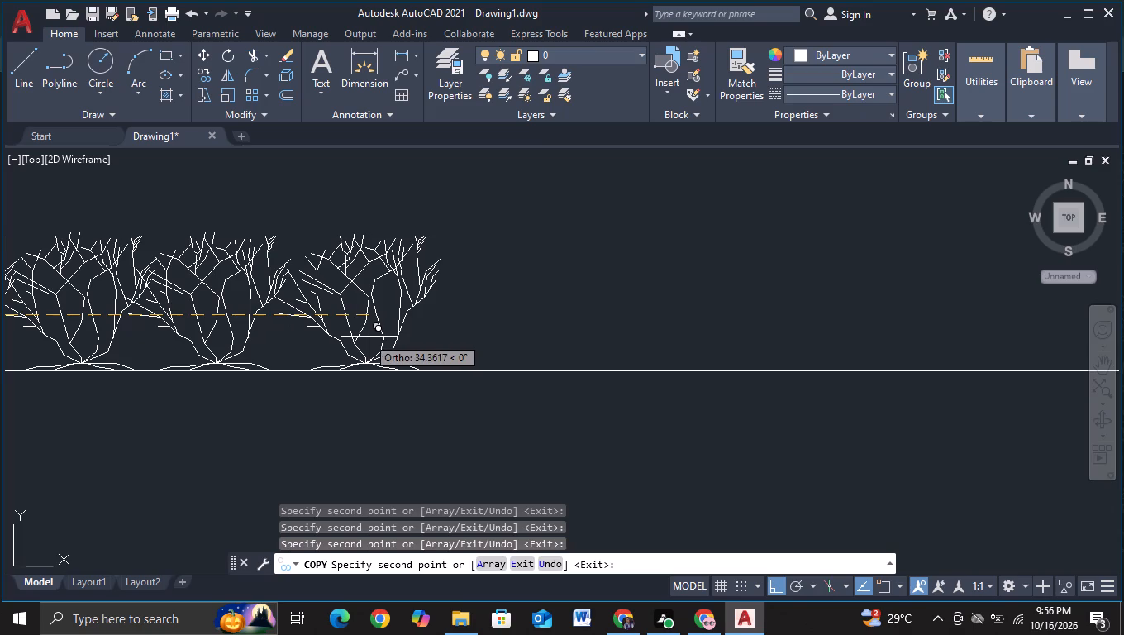
left_click(365, 337)
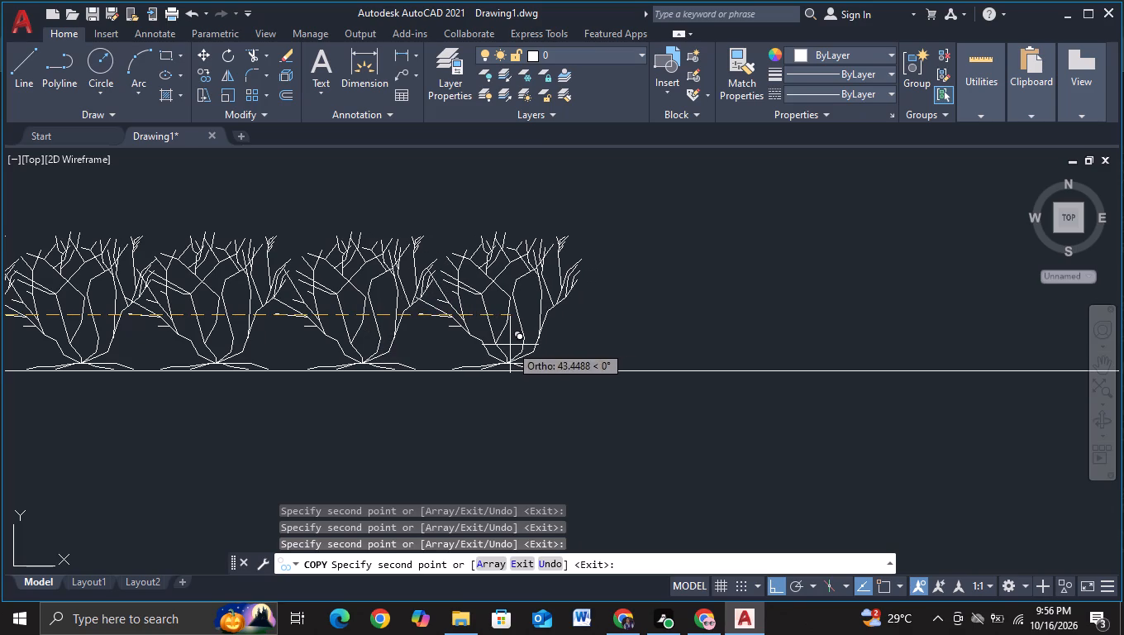
left_click(510, 345)
middle_click_drag(624, 347, 370, 352)
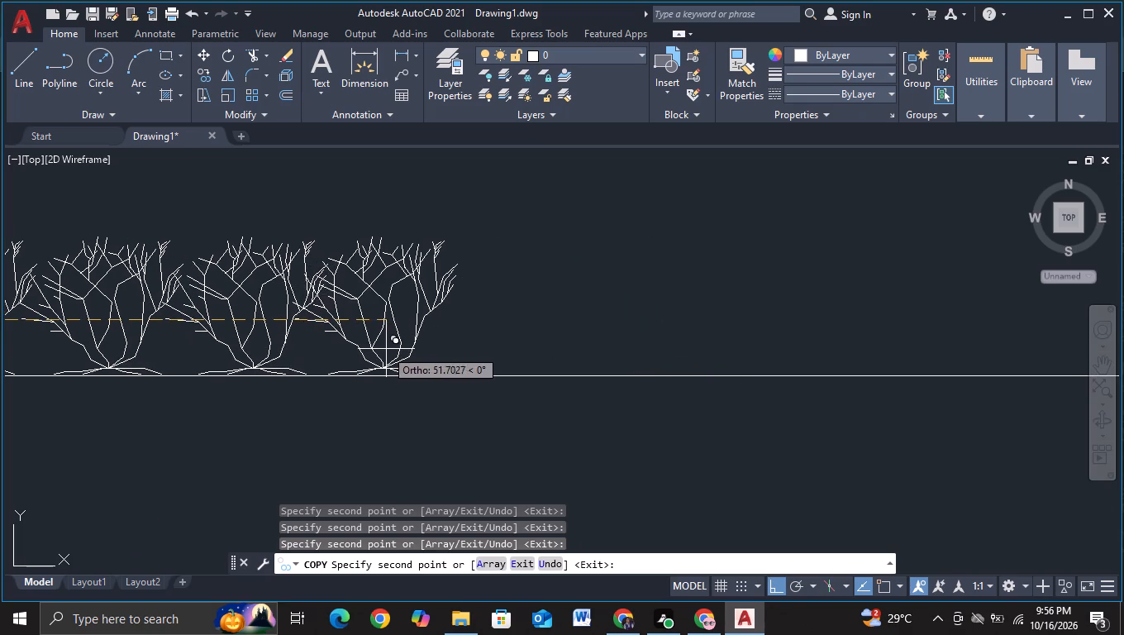
left_click(387, 349)
left_click(529, 354)
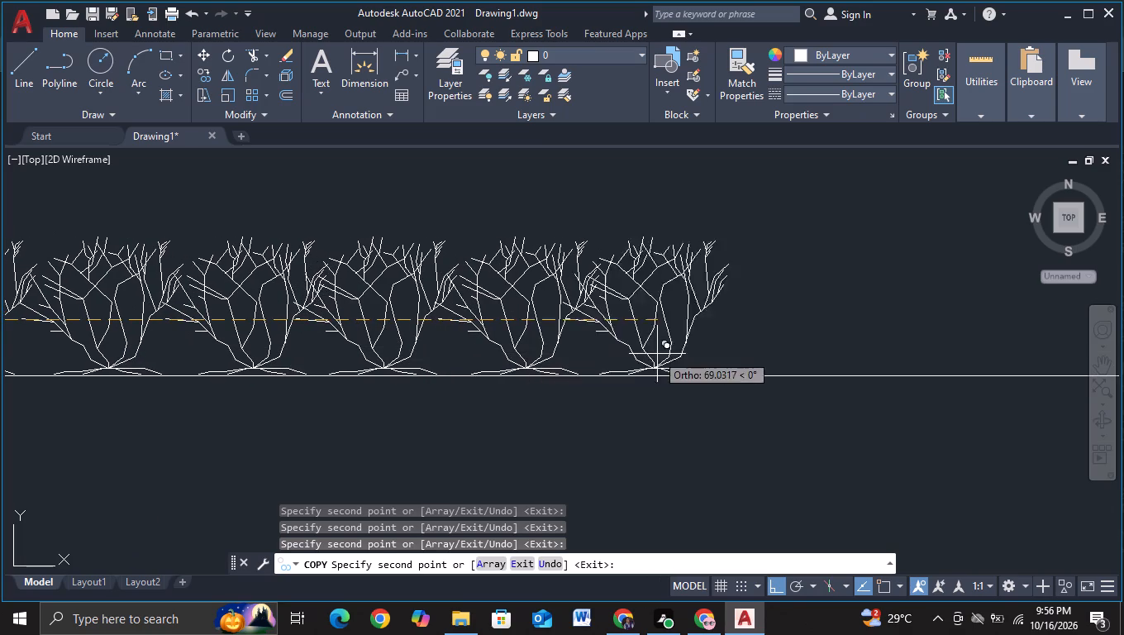
Continue the row with eight more shrub copies up to the vertical wall ending the terrace, reaching about 129 units from the source.
middle_click_drag(657, 354, 127, 345)
left_click(137, 345)
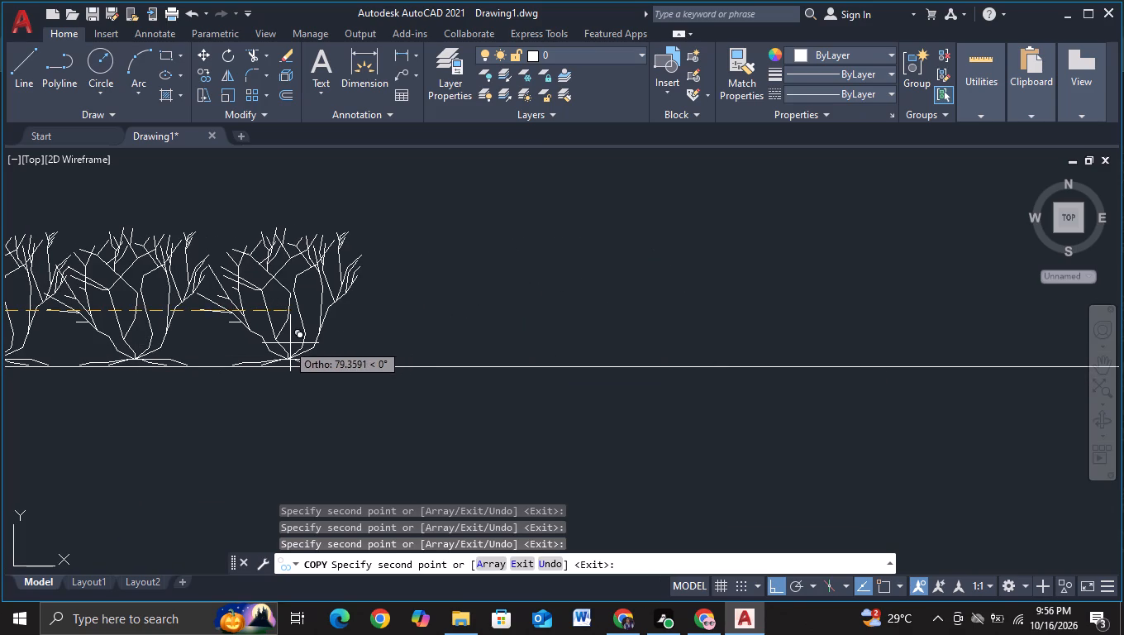
left_click(283, 343)
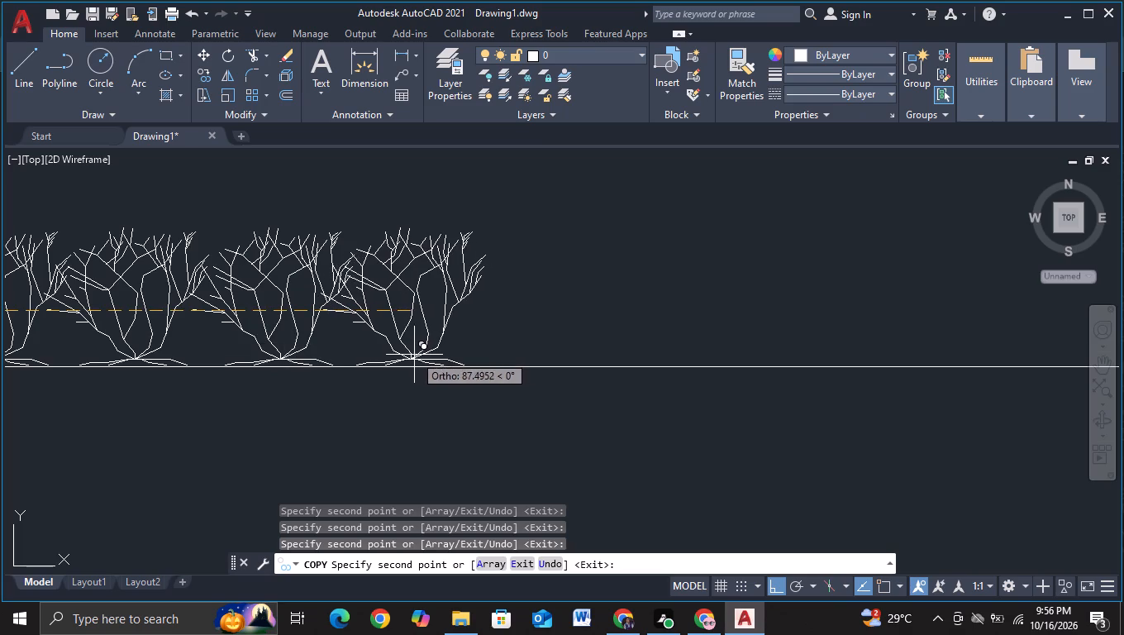
left_click(414, 355)
left_click(552, 360)
middle_click_drag(560, 361, 139, 345)
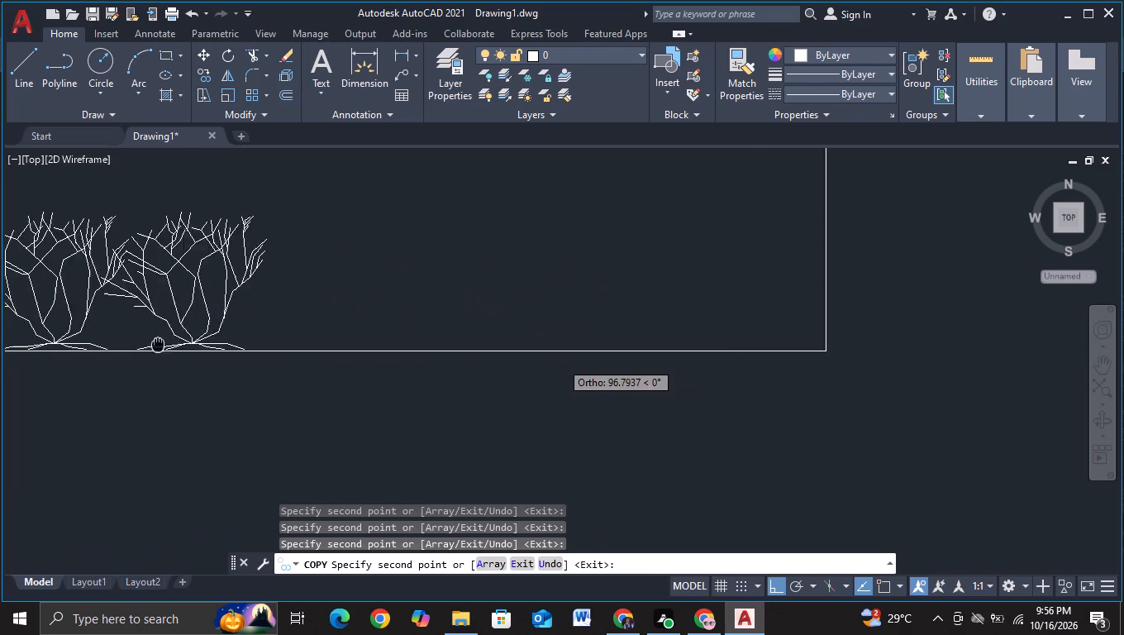
middle_click_drag(139, 345, 119, 347)
left_click(239, 348)
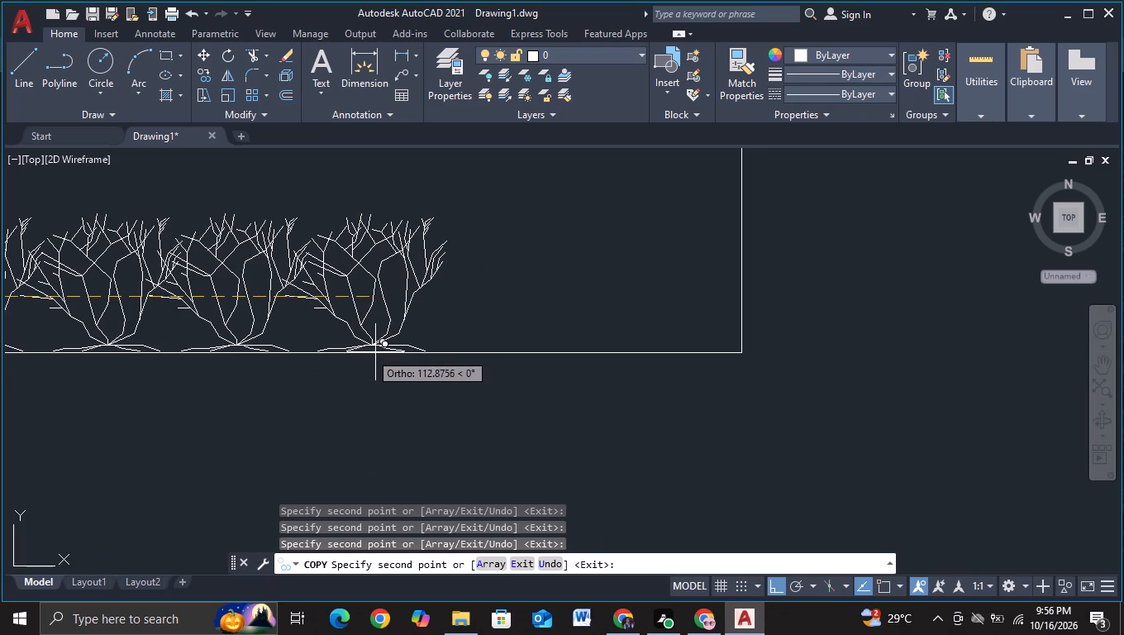
left_click(369, 352)
left_click(502, 359)
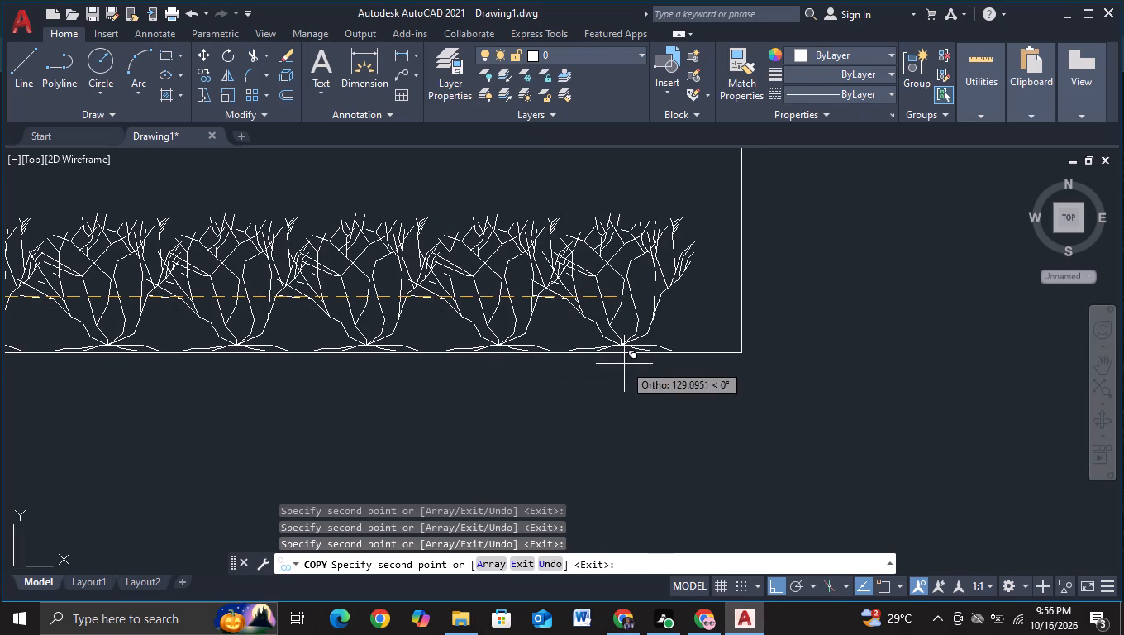
left_click(631, 364)
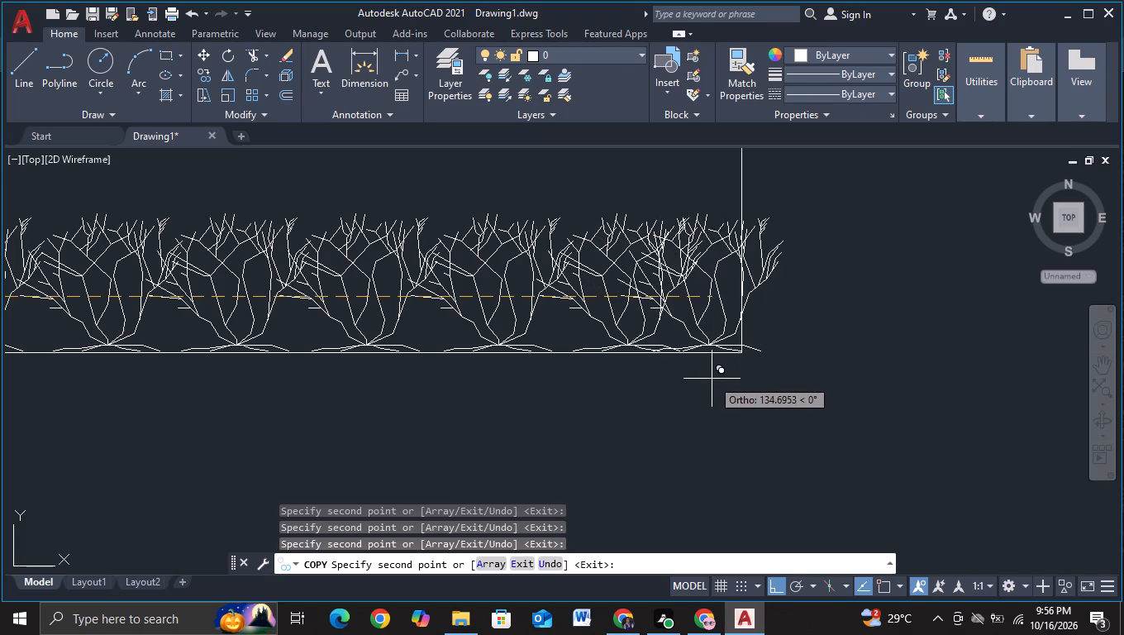
scroll(712, 379, "down", 2)
key("Escape")
Copy the upper row's last shrub with Ortho off onto the next roof beside the conifer, about 75 units away at 13°.
scroll(596, 404, "down", 1)
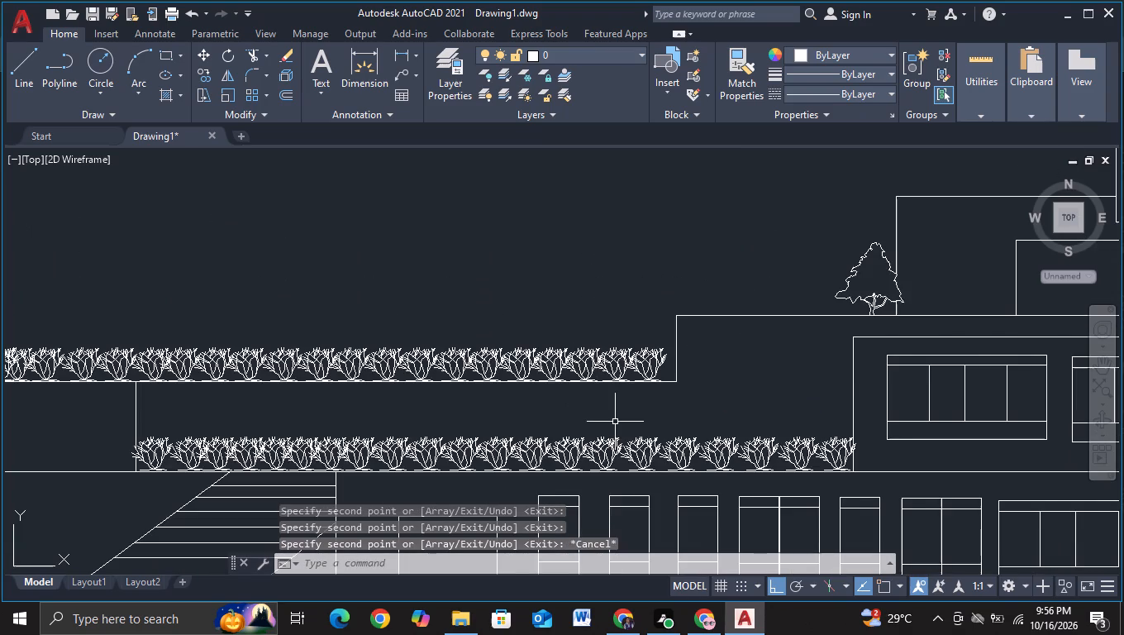
scroll(615, 422, "down", 2)
middle_click_drag(521, 361, 281, 280)
scroll(298, 290, "down", 1)
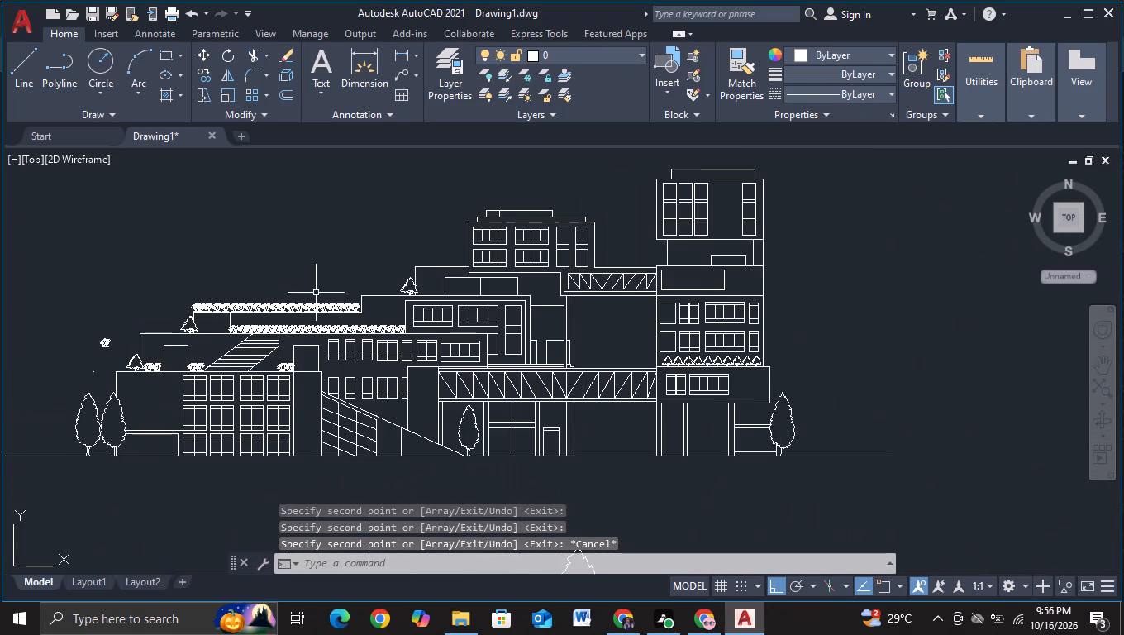
middle_click_drag(319, 294, 297, 273)
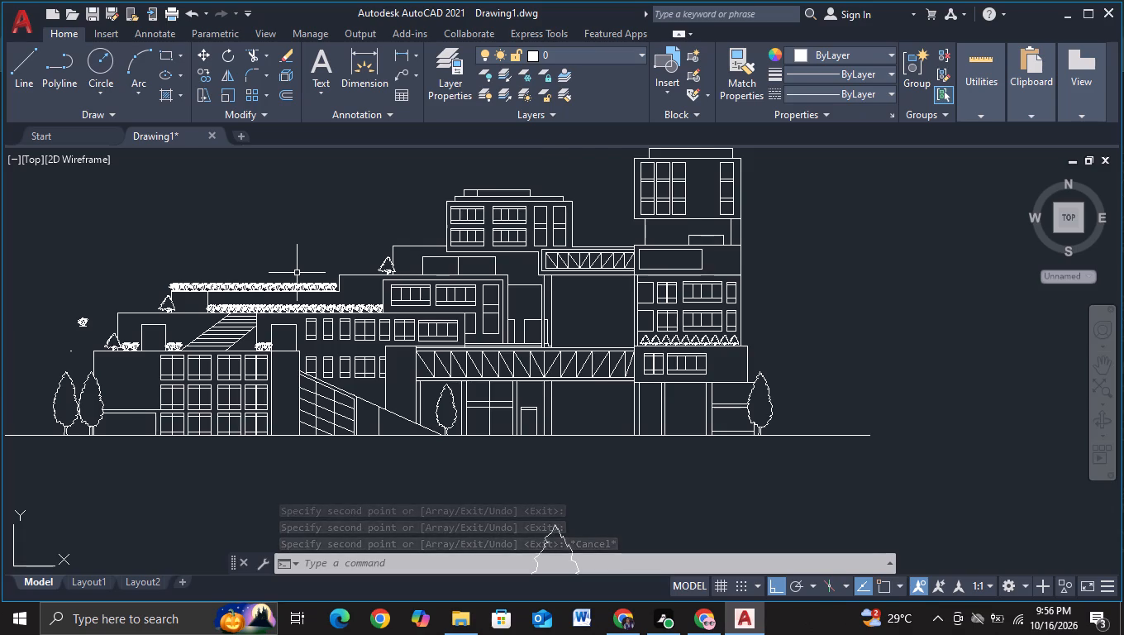
scroll(297, 273, "up", 2)
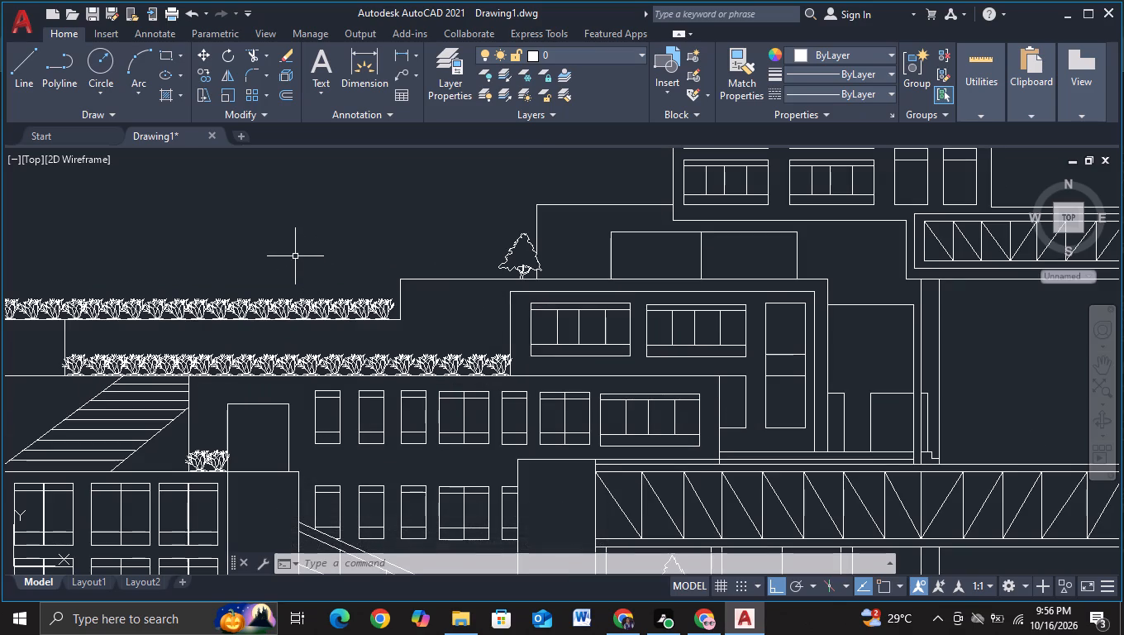
left_click(387, 308)
key("c")
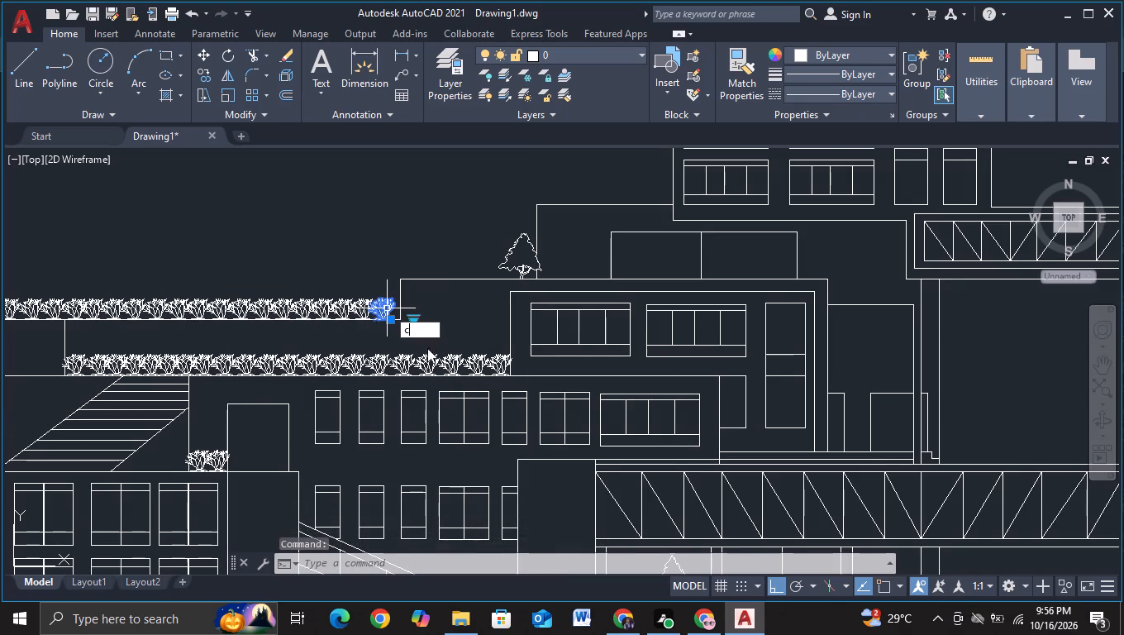
left_click(431, 361)
left_click(387, 317)
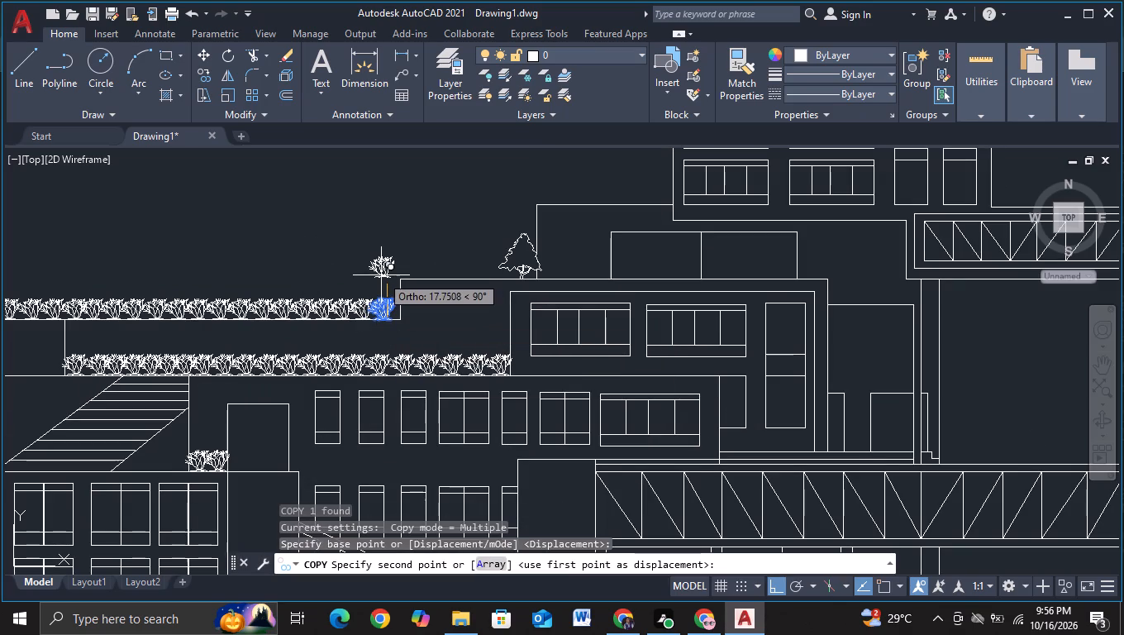
key("F8")
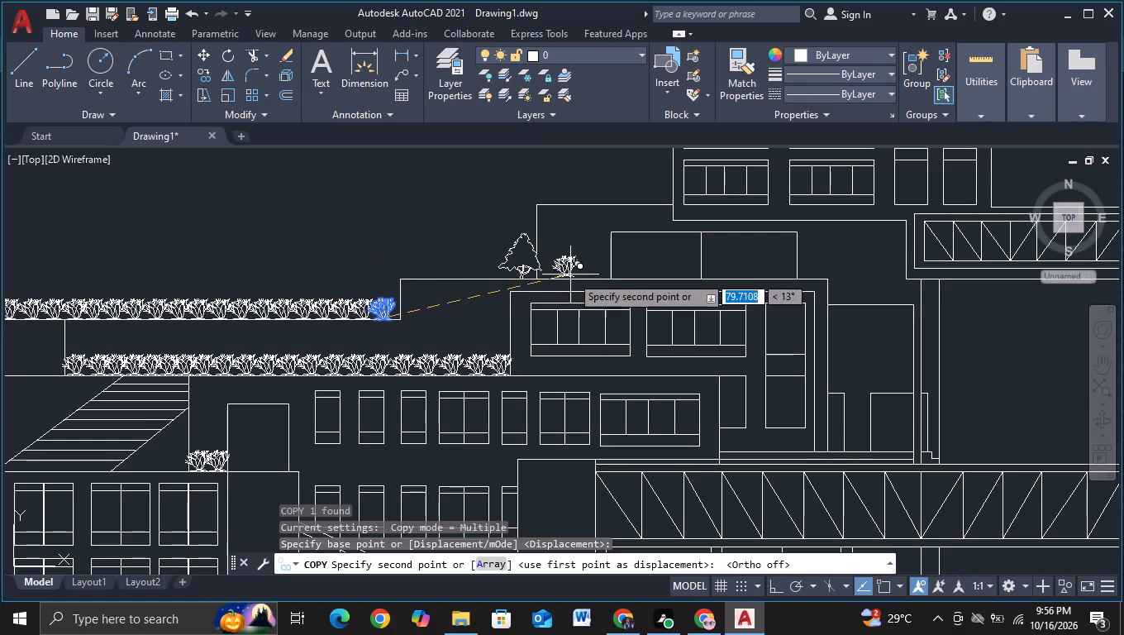
scroll(570, 277, "up", 2)
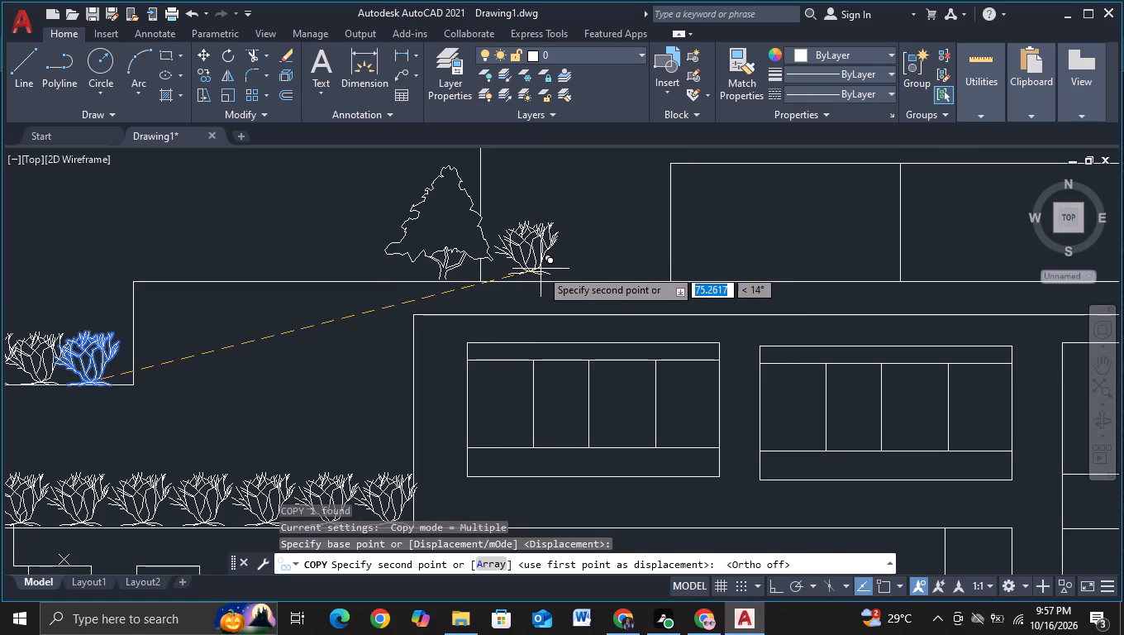
scroll(537, 275, "up", 2)
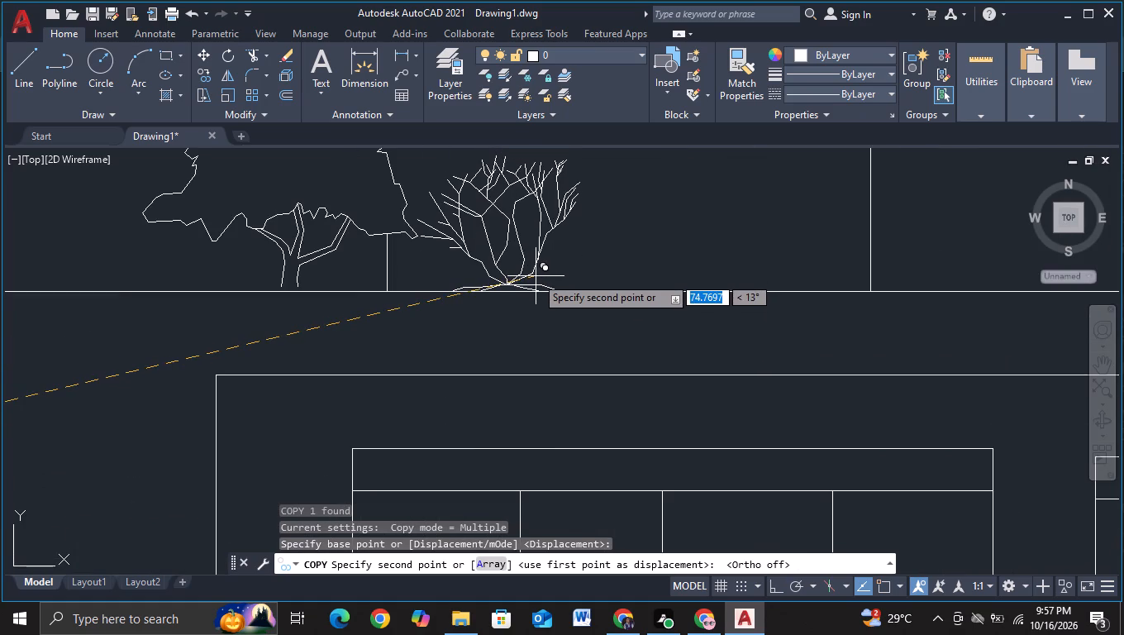
left_click(536, 276)
Place another copy on the corner of the higher roof above the conifer, about 84 units from the source at 35°.
scroll(540, 274, "down", 3)
middle_click_drag(565, 265, 574, 386)
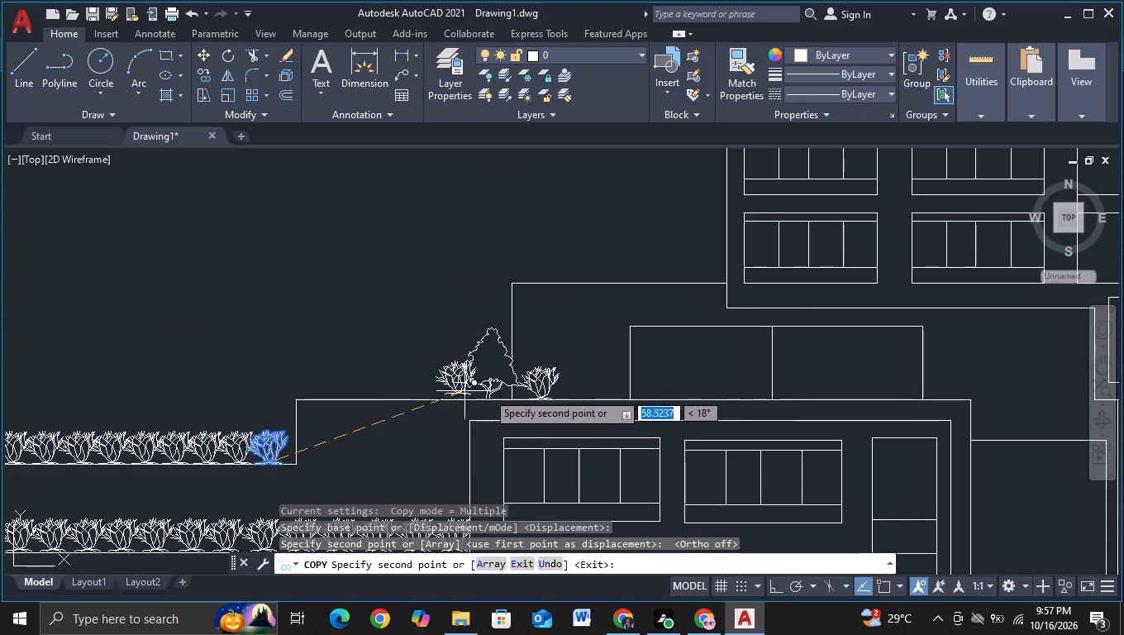
middle_click_drag(580, 372, 578, 462)
scroll(529, 377, "up", 3)
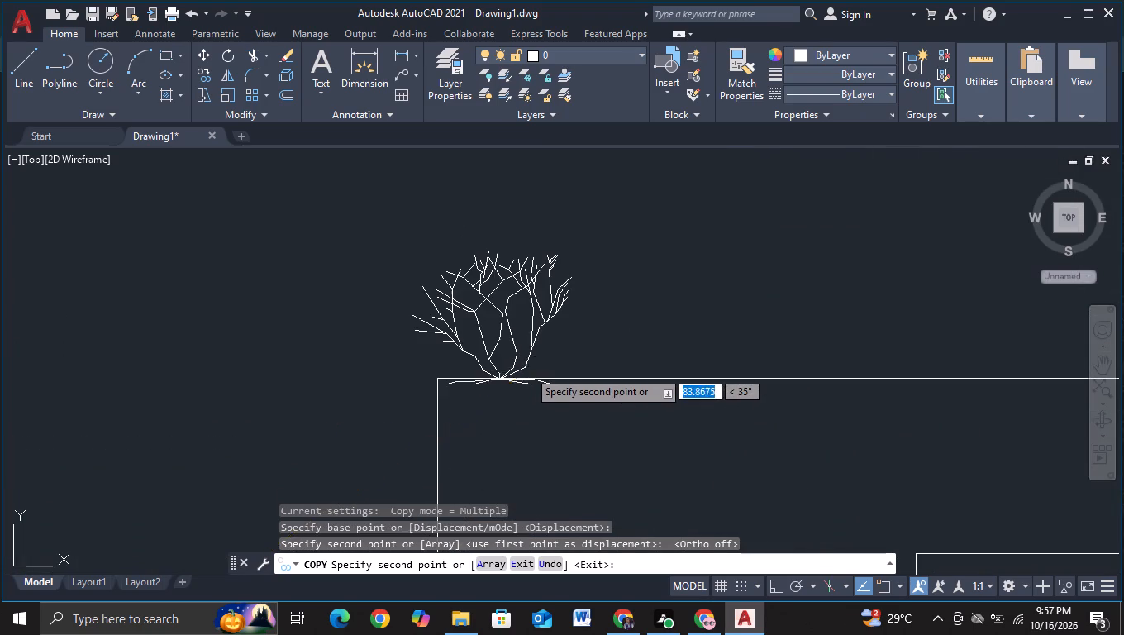
left_click(522, 362)
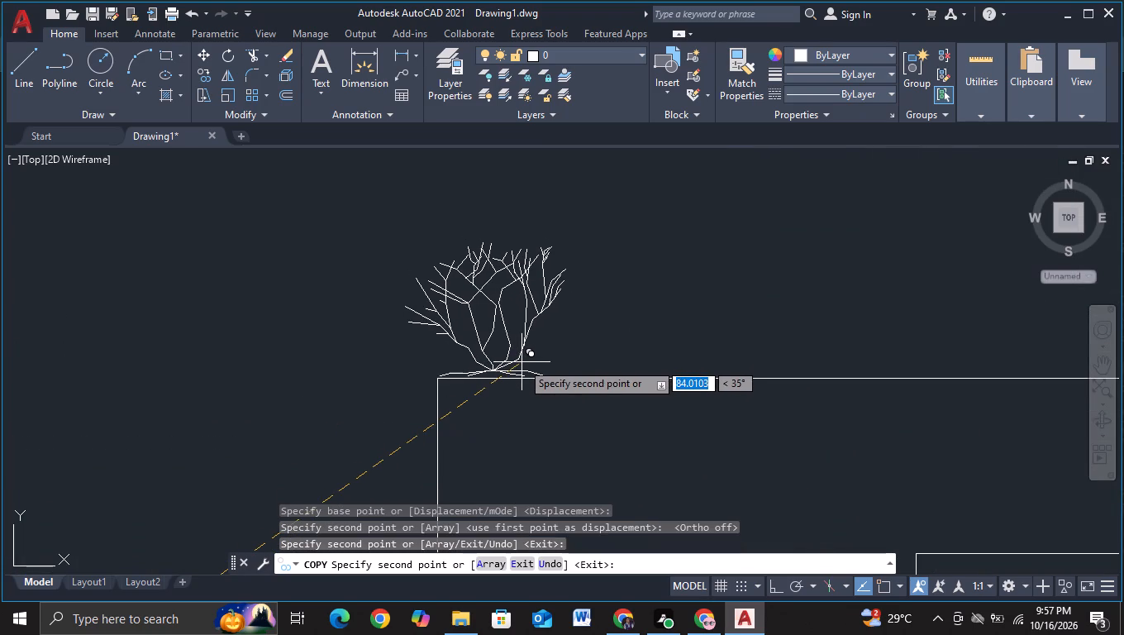
key("Escape")
Copy the higher roof's corner shrub with Ortho off onto the tower's roof terrace beside its recessed wall, about 271 units away at 0°.
scroll(522, 362, "down", 2)
scroll(586, 409, "down", 2)
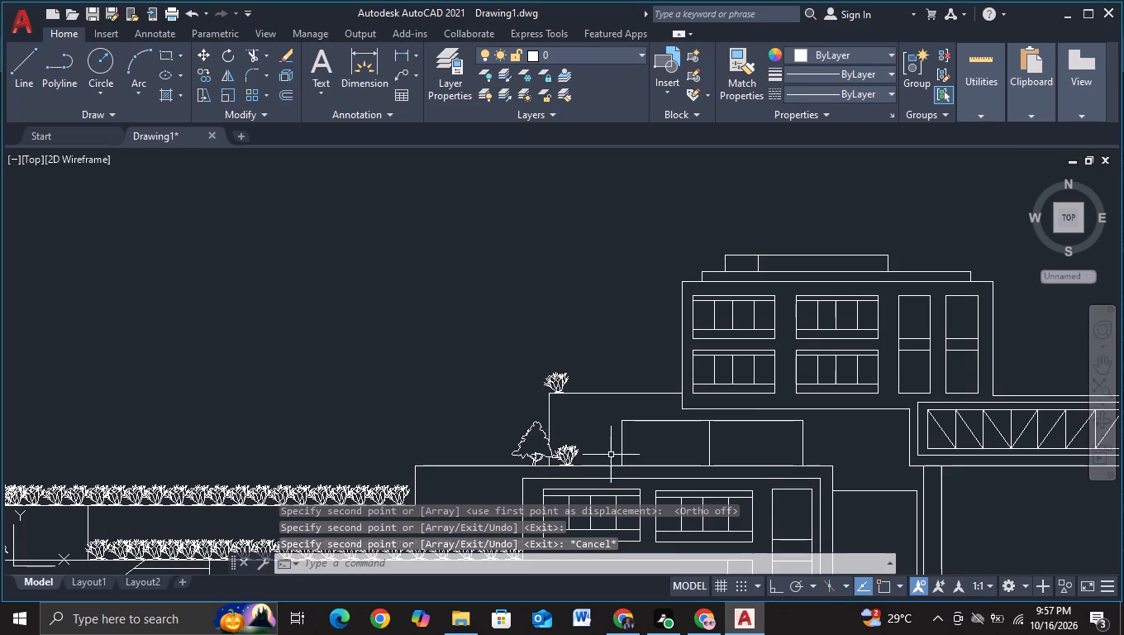
middle_click_drag(608, 442, 164, 341)
scroll(522, 399, "down", 1)
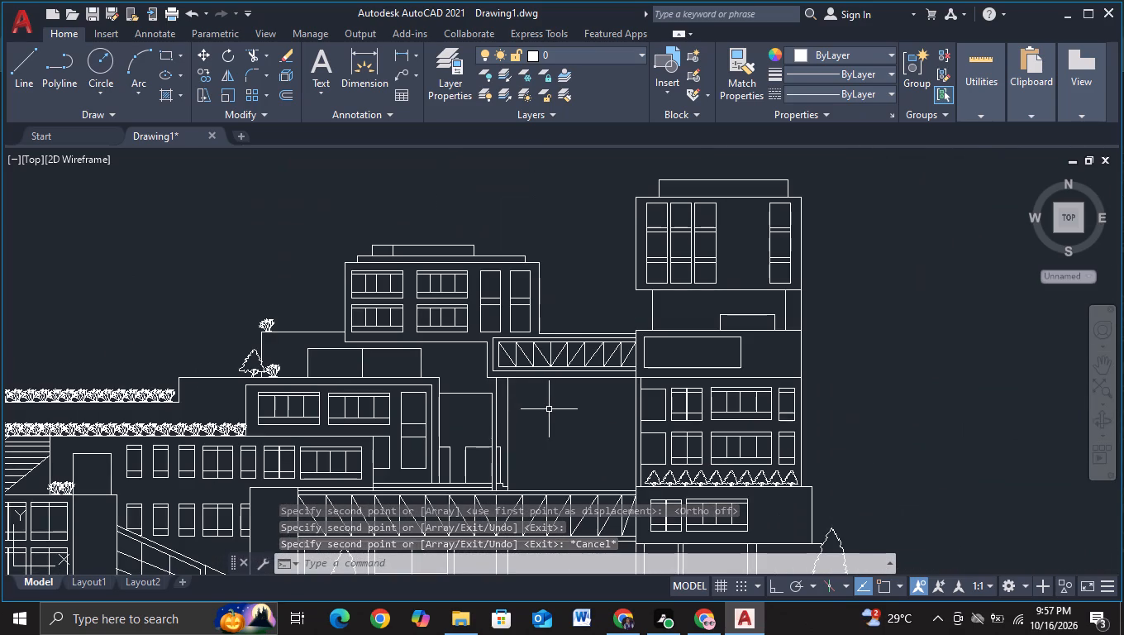
left_click(267, 323)
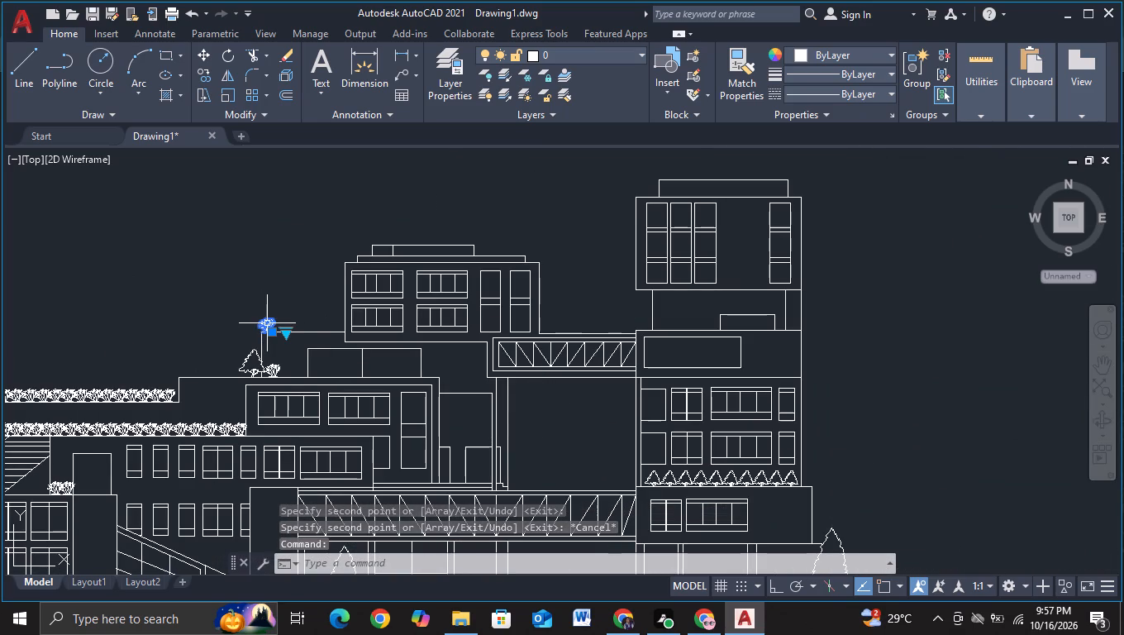
key("c")
left_click(319, 378)
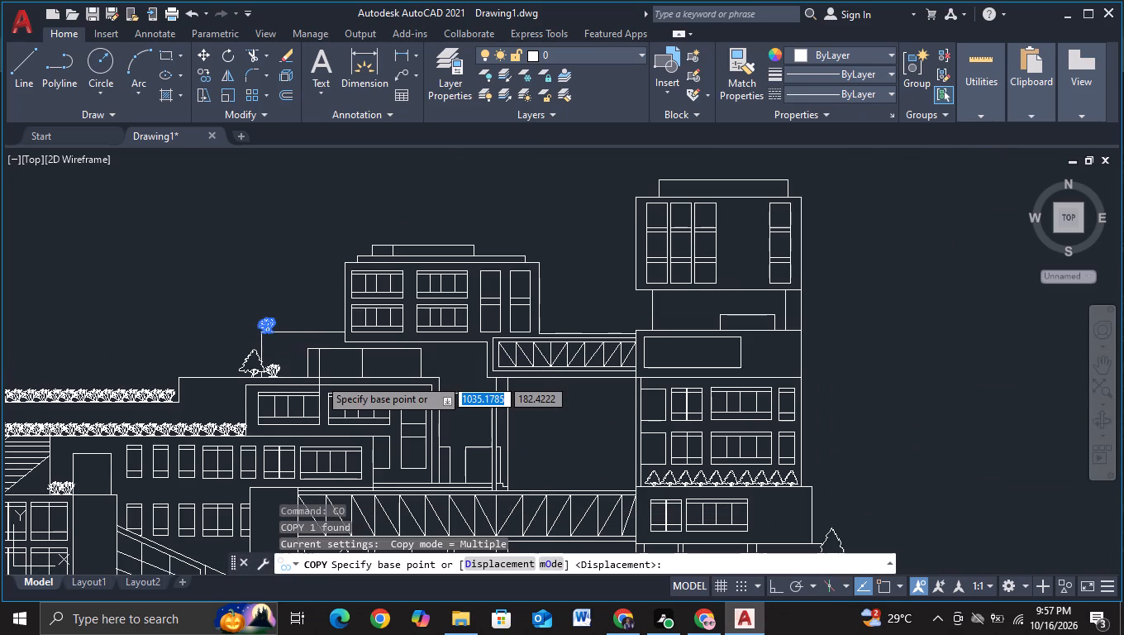
key("F8")
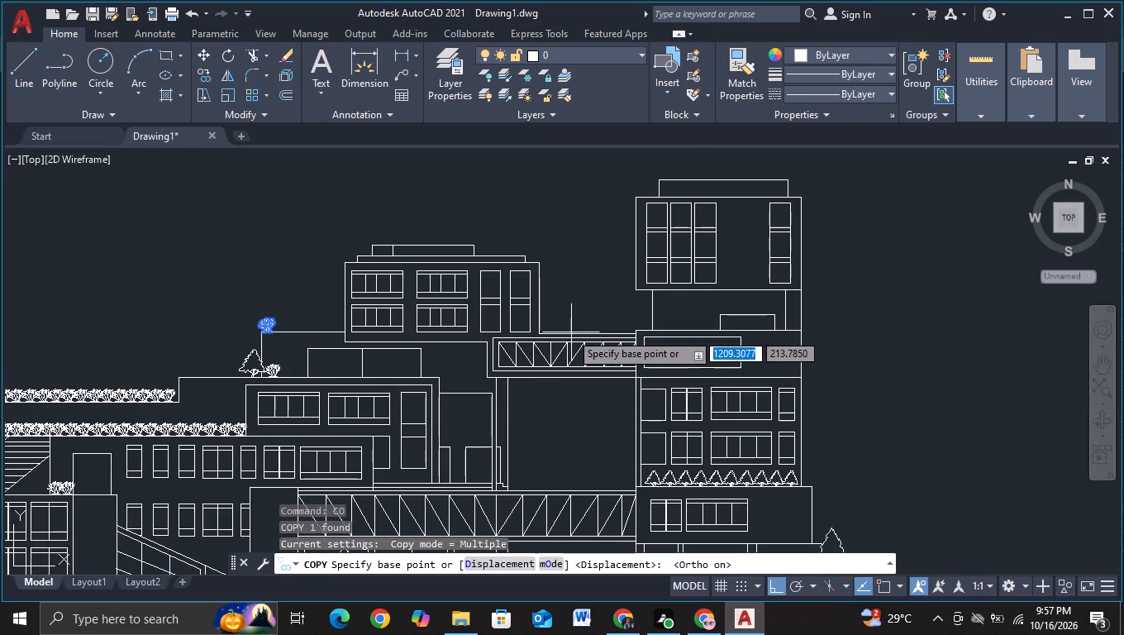
left_click(272, 327)
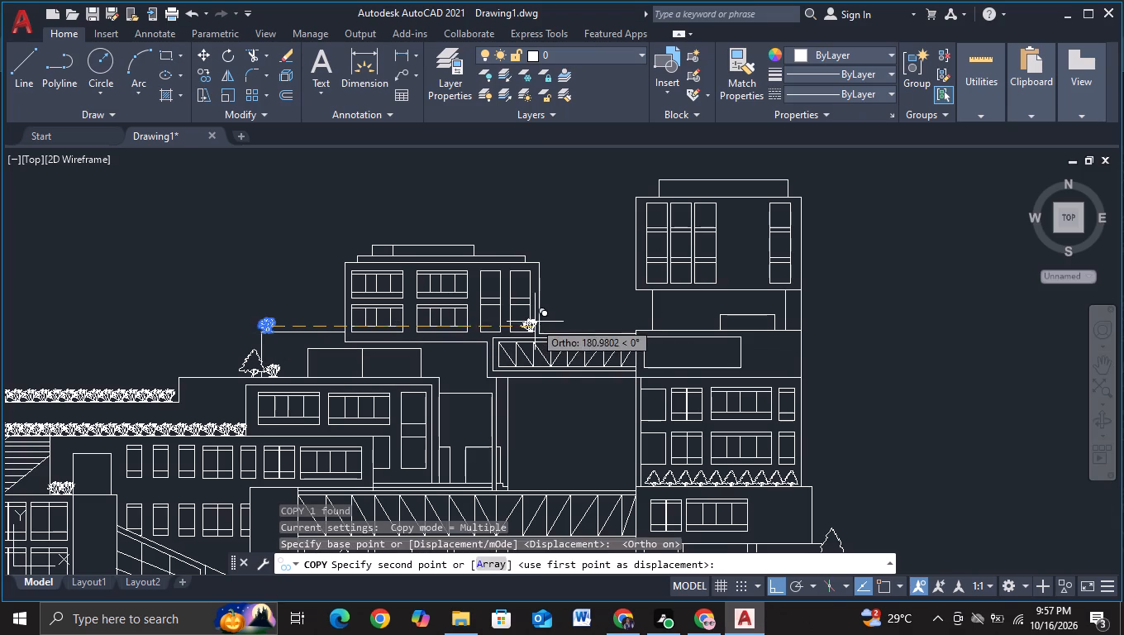
middle_click_drag(535, 322, 57, 328)
scroll(202, 320, "up", 3)
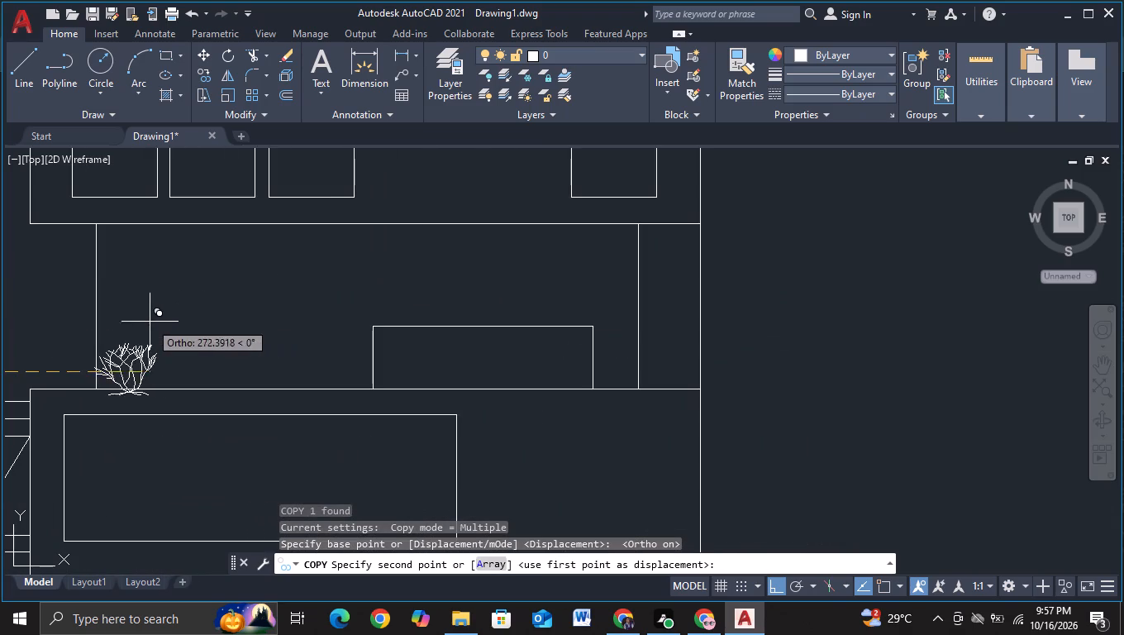
scroll(114, 318, "up", 1)
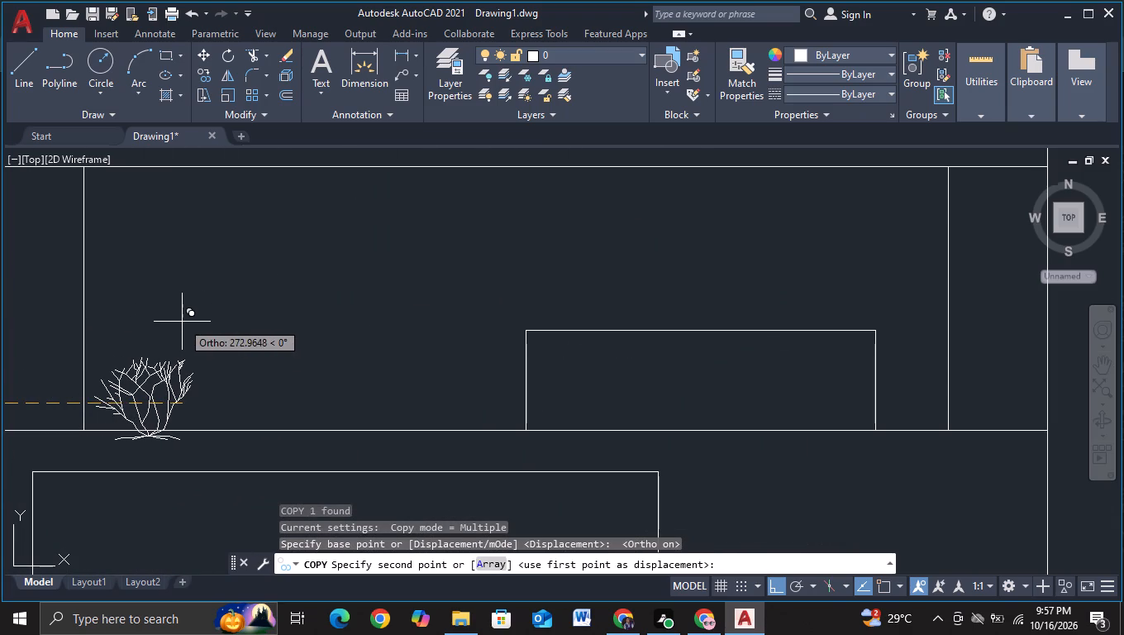
key("F8")
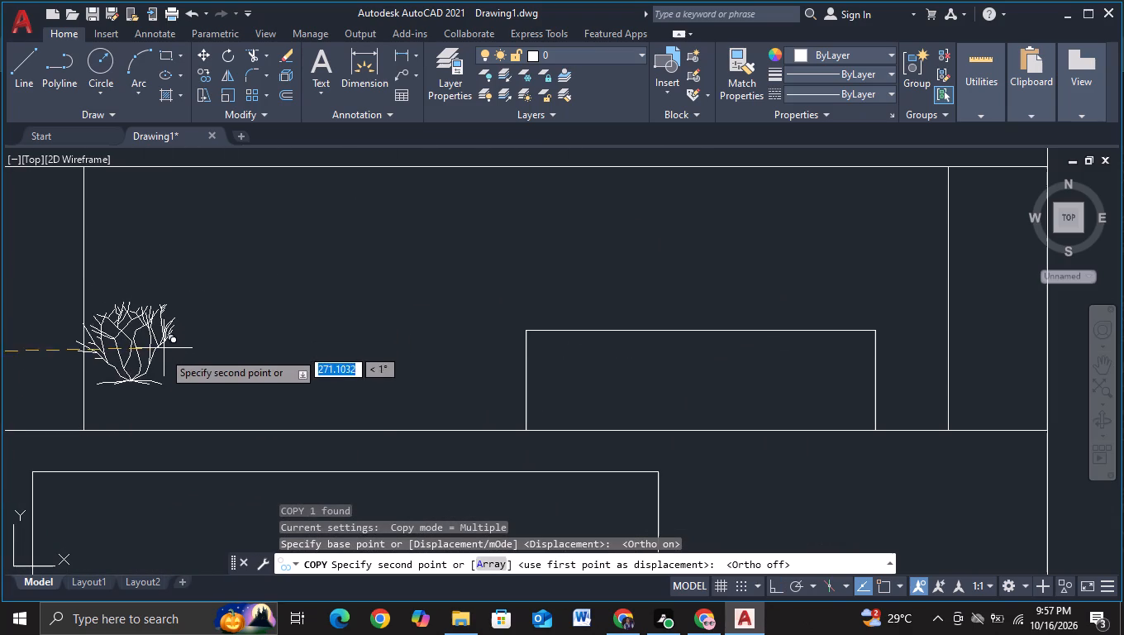
scroll(158, 387, "up", 2)
middle_click_drag(178, 403, 249, 384)
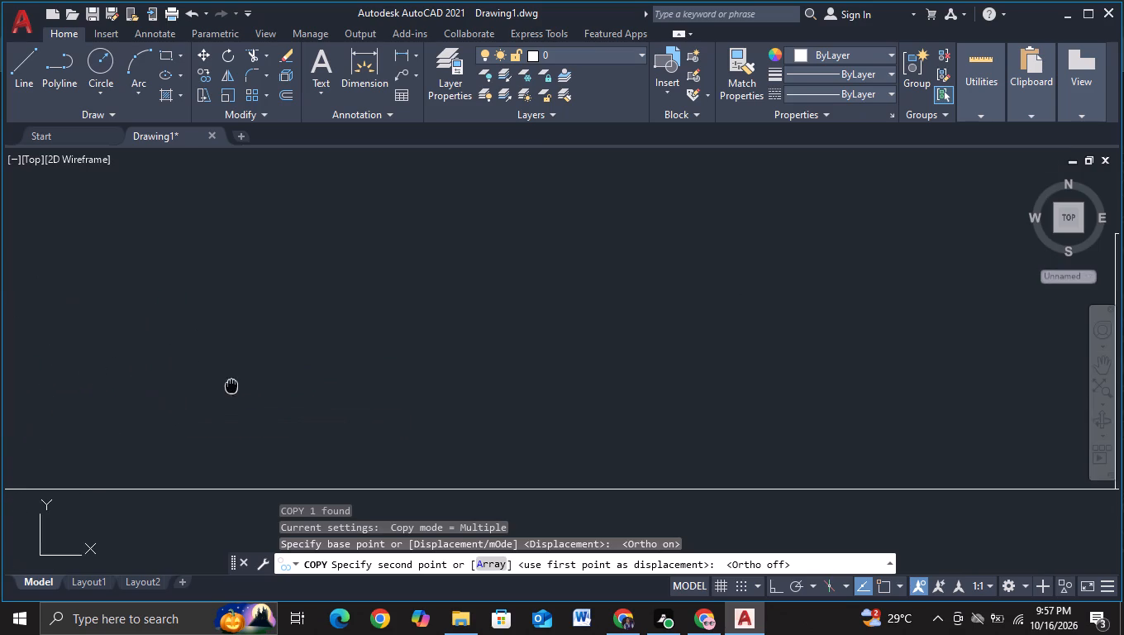
middle_click_drag(249, 384, 349, 381)
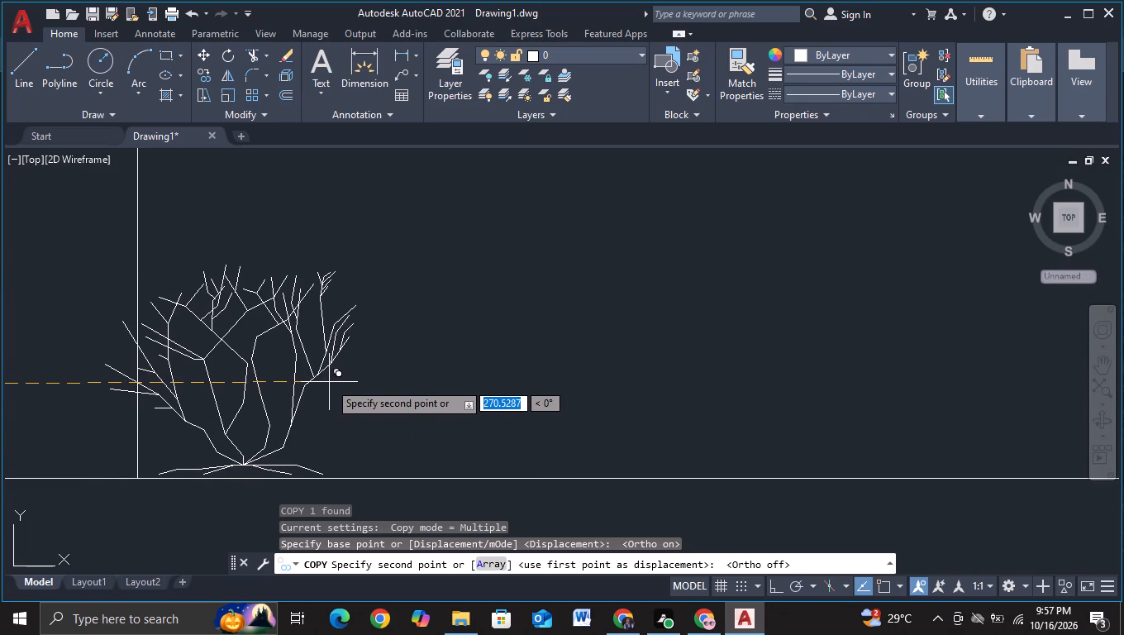
left_click(329, 384)
key("Escape")
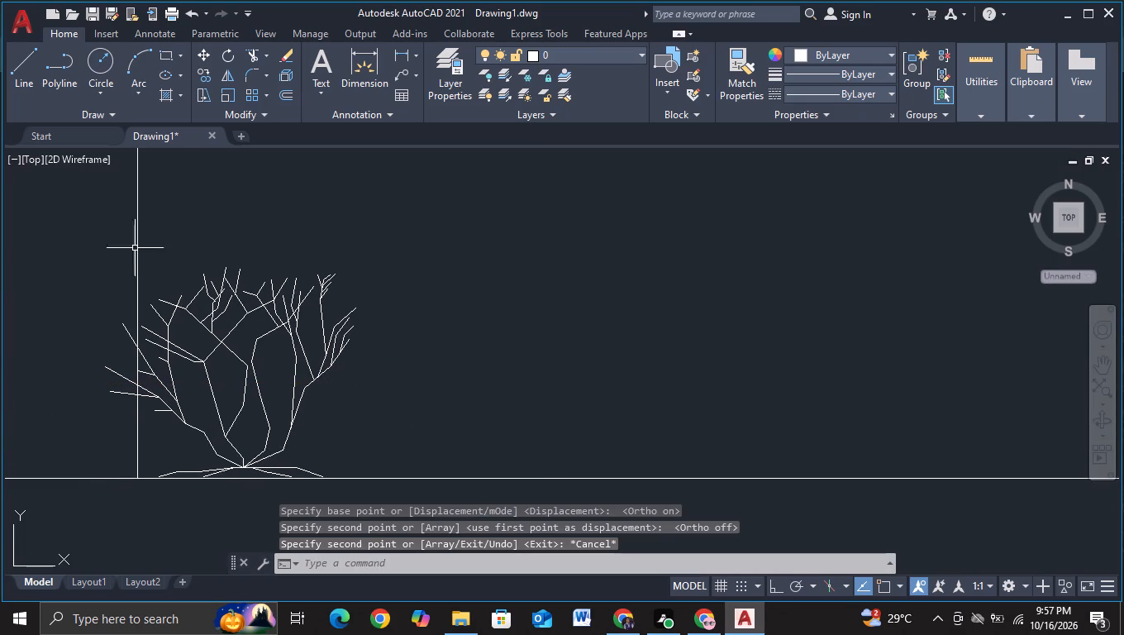
Trim the recessed wall's vertical line where it crosses the branches of the shrub just placed on the tower terrace.
left_click(247, 60)
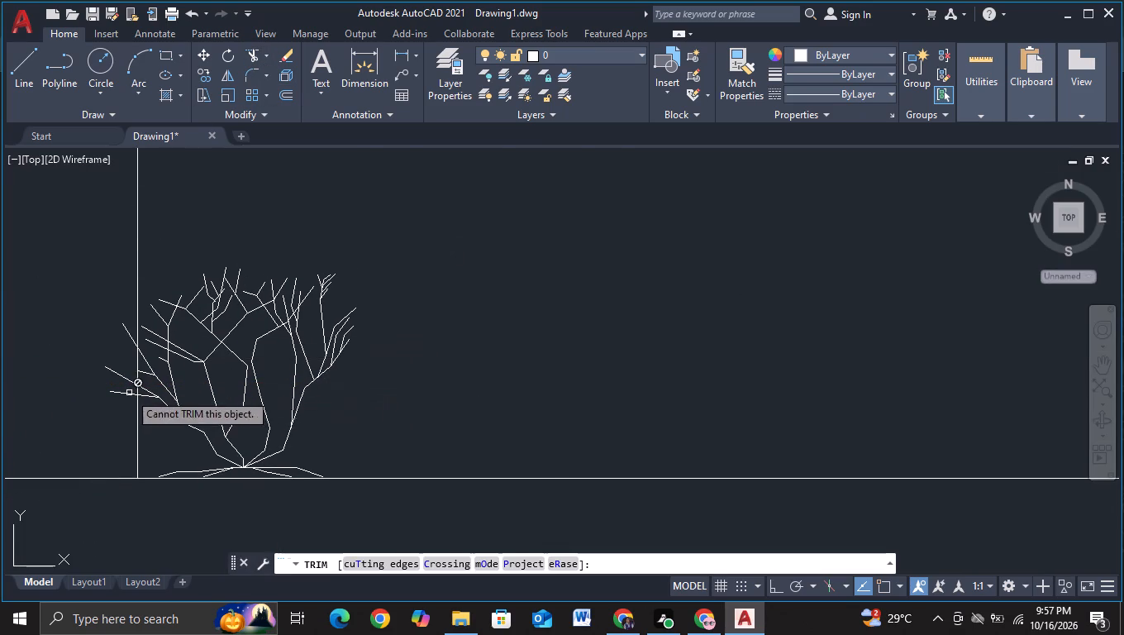
scroll(129, 393, "up", 2)
left_click(149, 388)
left_click(151, 365)
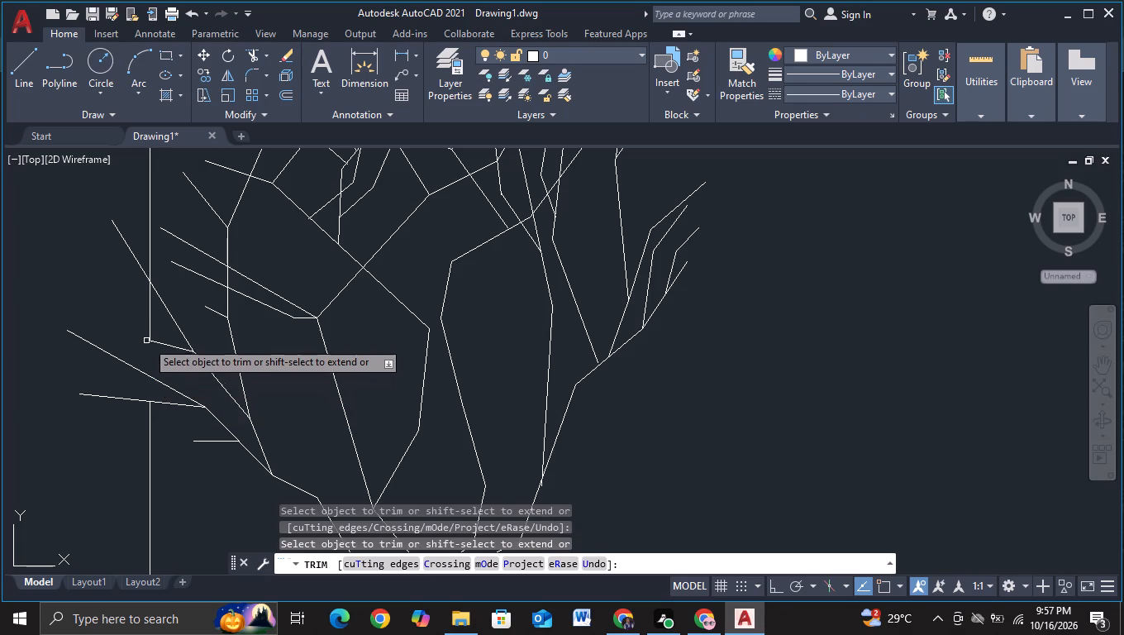
left_click(150, 329)
scroll(155, 332, "down", 2)
key("Escape")
scroll(280, 377, "down", 1)
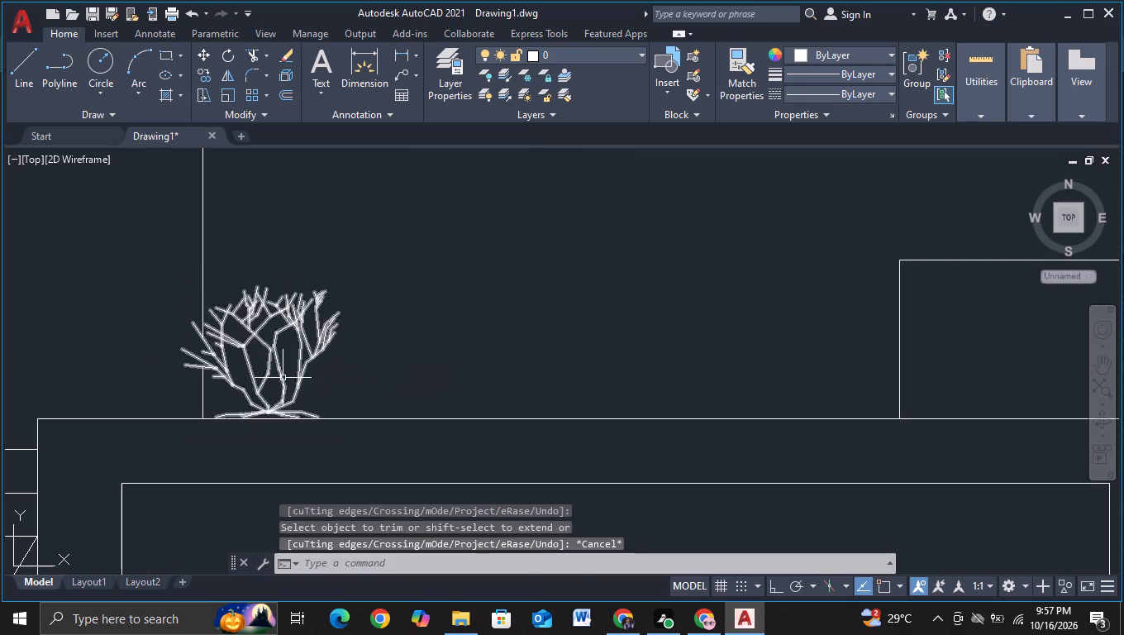
Copy the tower terrace shrub five times with Ortho on along the roof up to the low box, about 8 units apart, reaching about 39 units.
left_click(274, 381)
key("Escape")
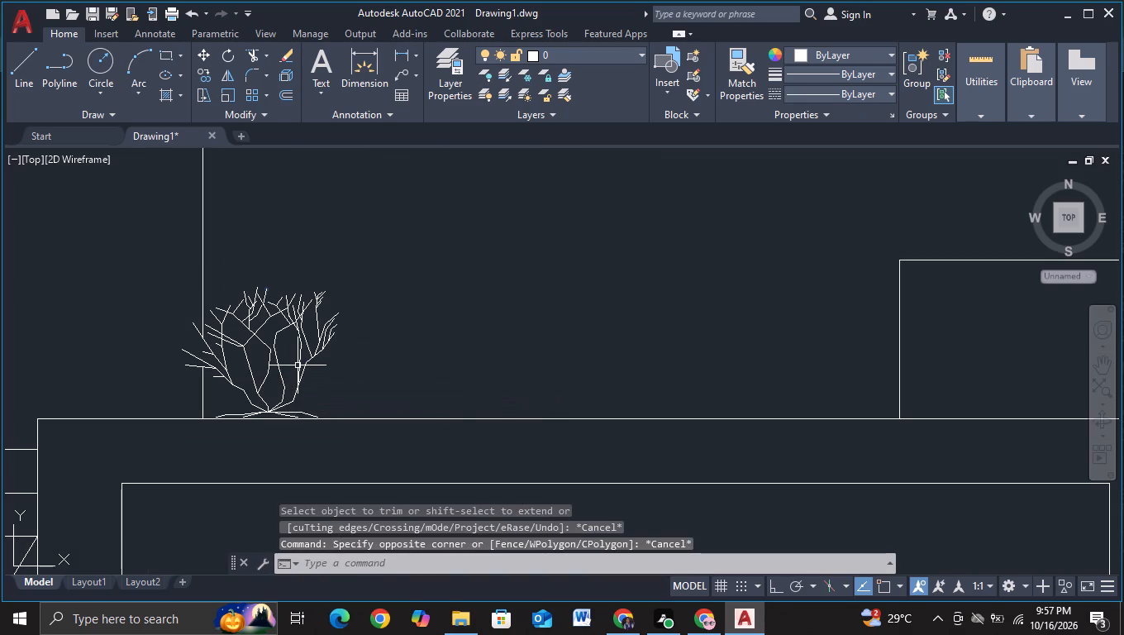
left_click(298, 365)
key("c")
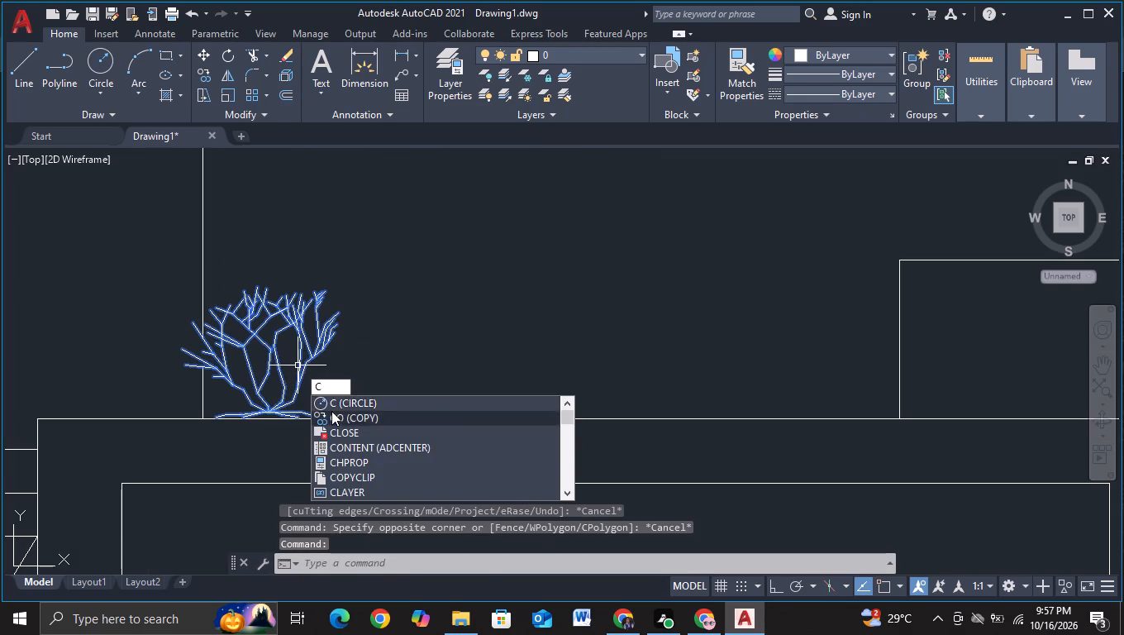
left_click(331, 411)
left_click(279, 365)
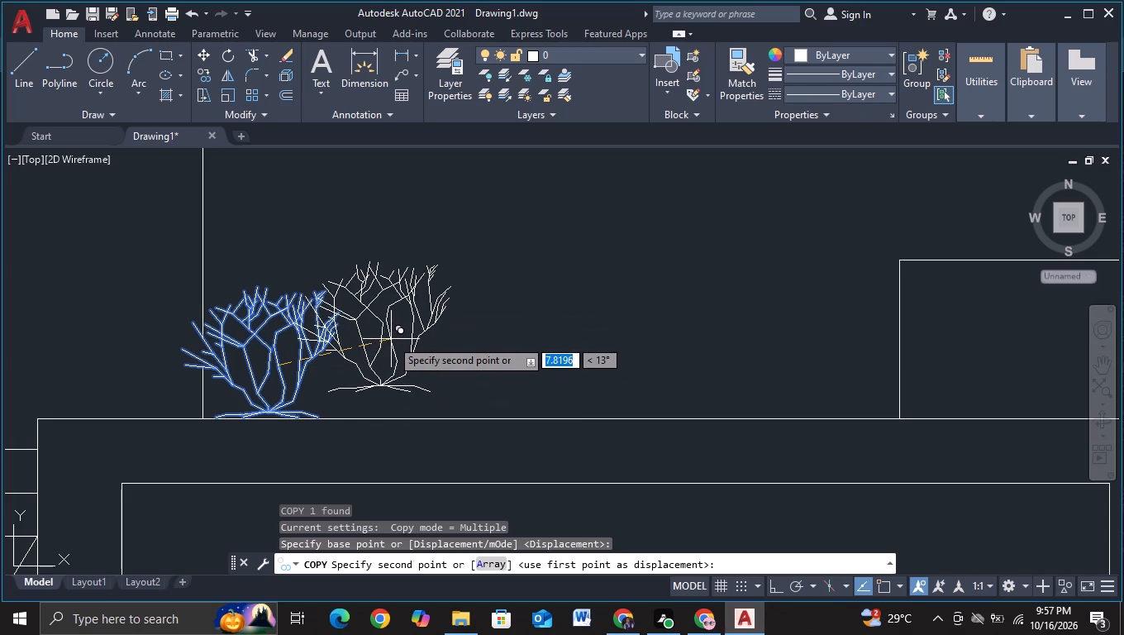
key("F8")
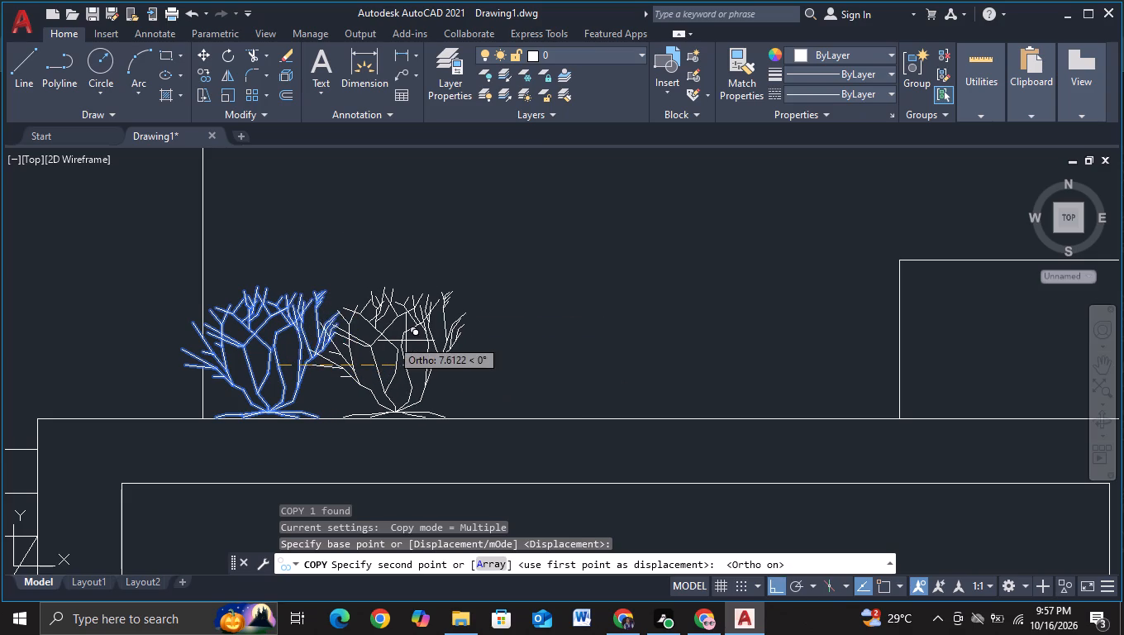
left_click(406, 341)
left_click(520, 344)
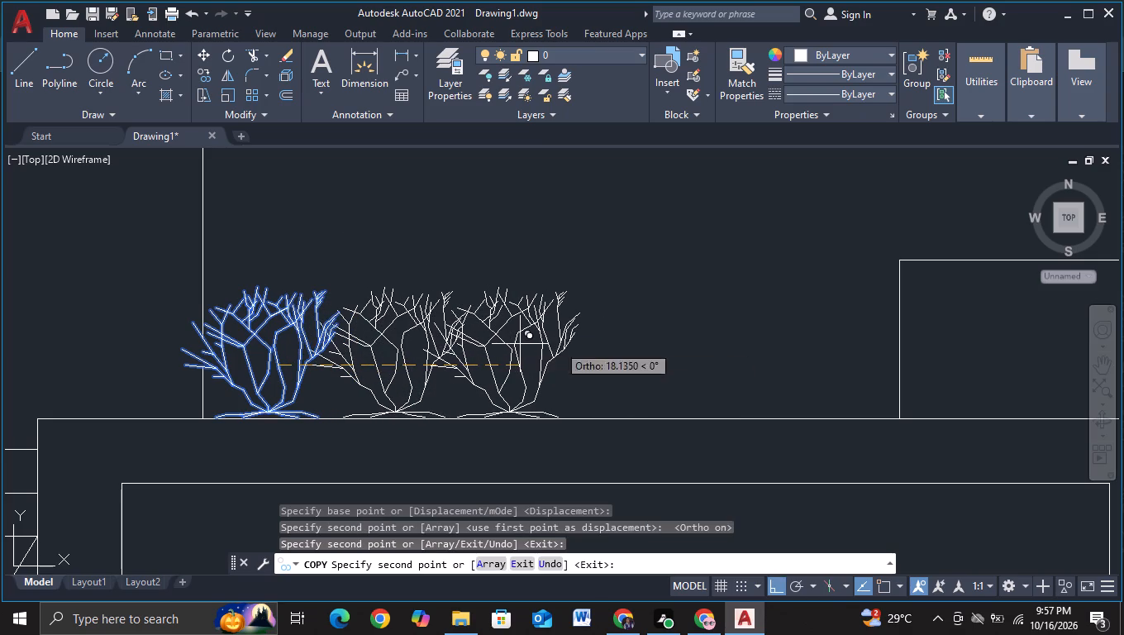
left_click(634, 346)
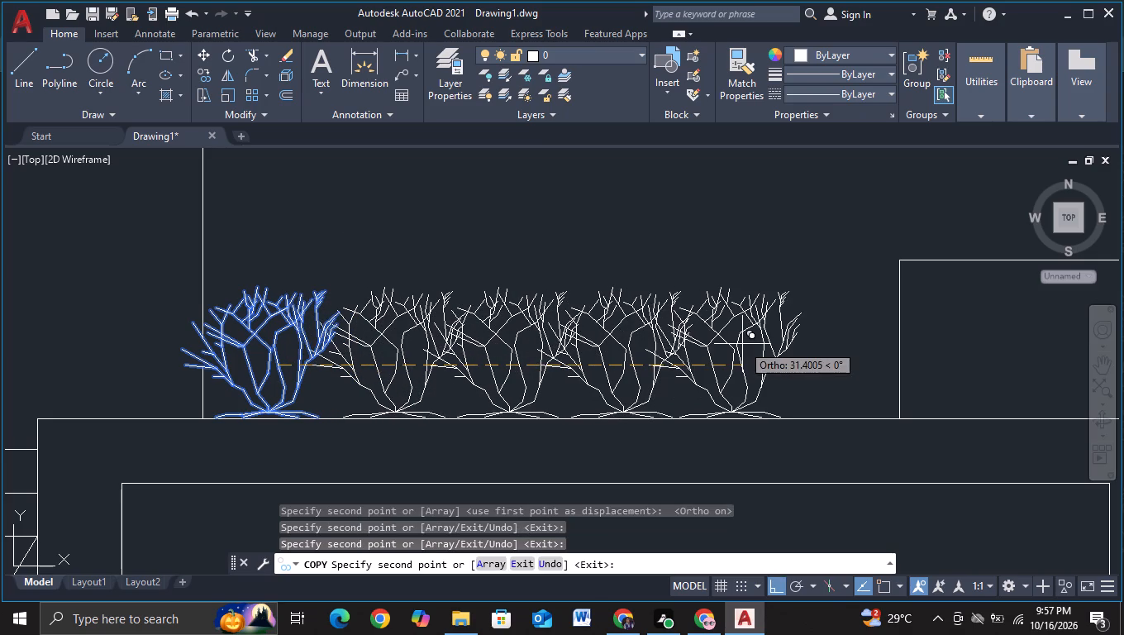
left_click(742, 344)
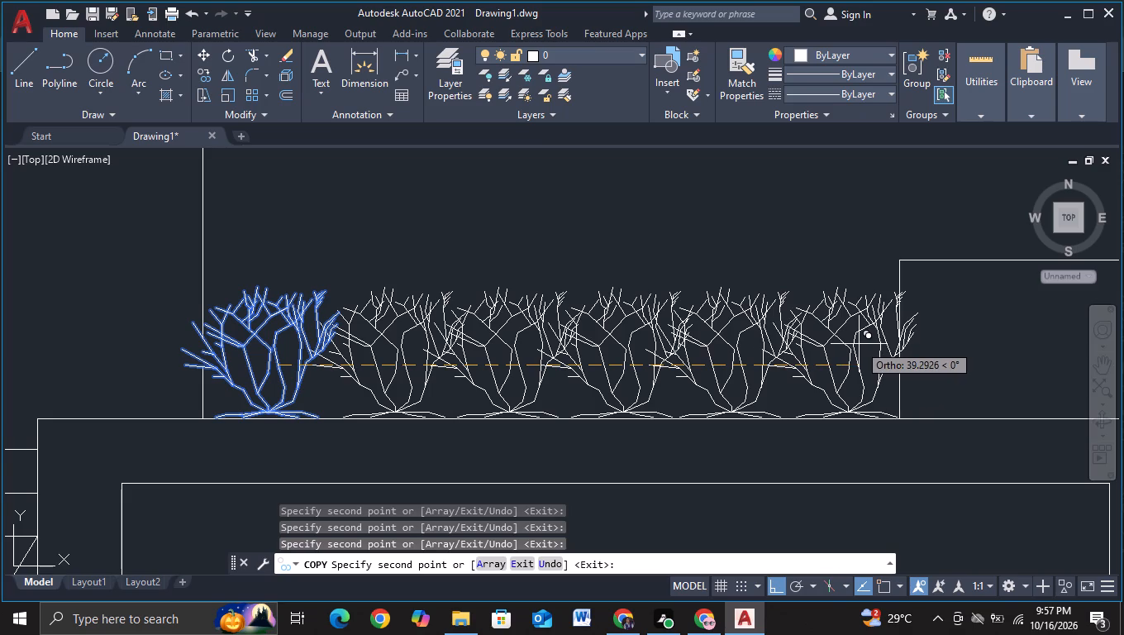
left_click(859, 344)
key("Escape")
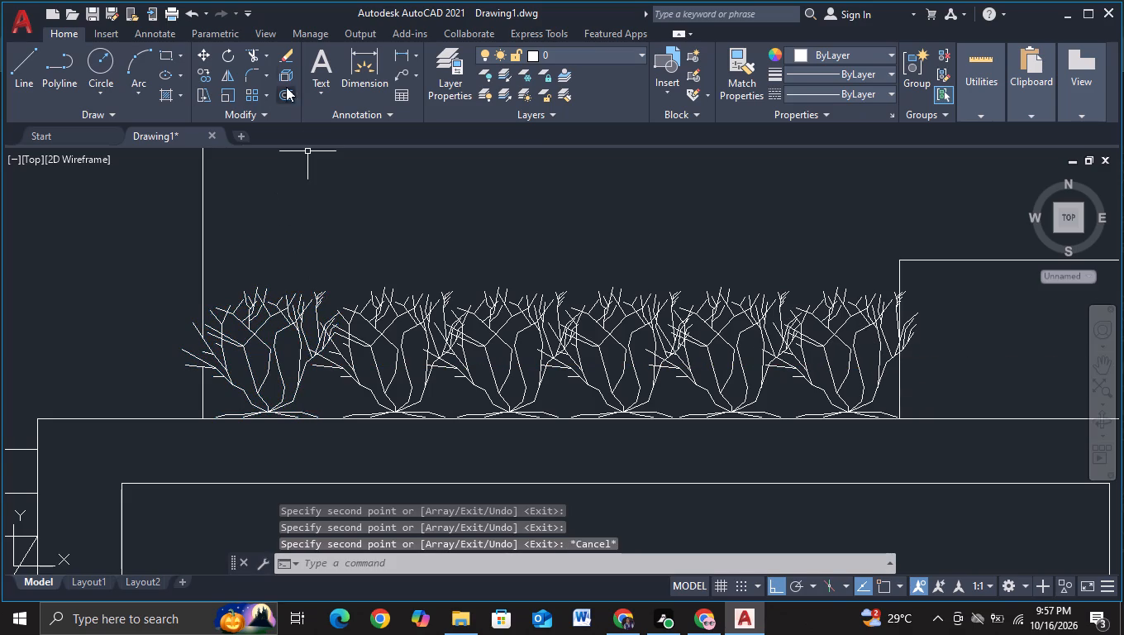
Trim the pieces of the low box's vertical edge that overlap the branches of the last shrub in the tower row.
left_click(249, 52)
middle_click_drag(661, 286, 176, 317)
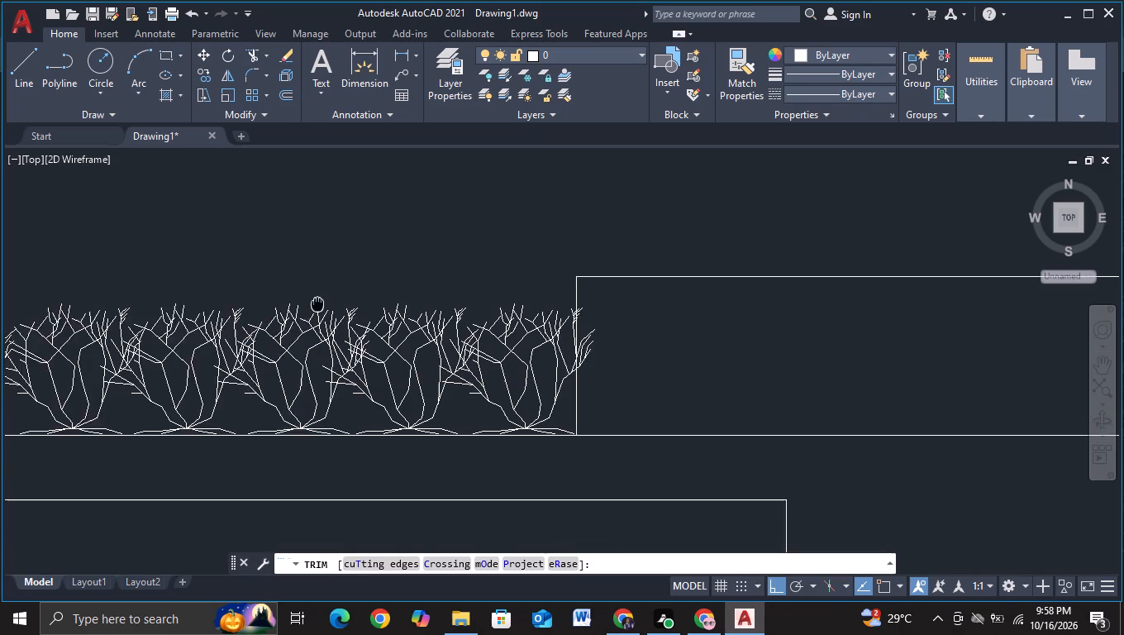
scroll(353, 379, "up", 2)
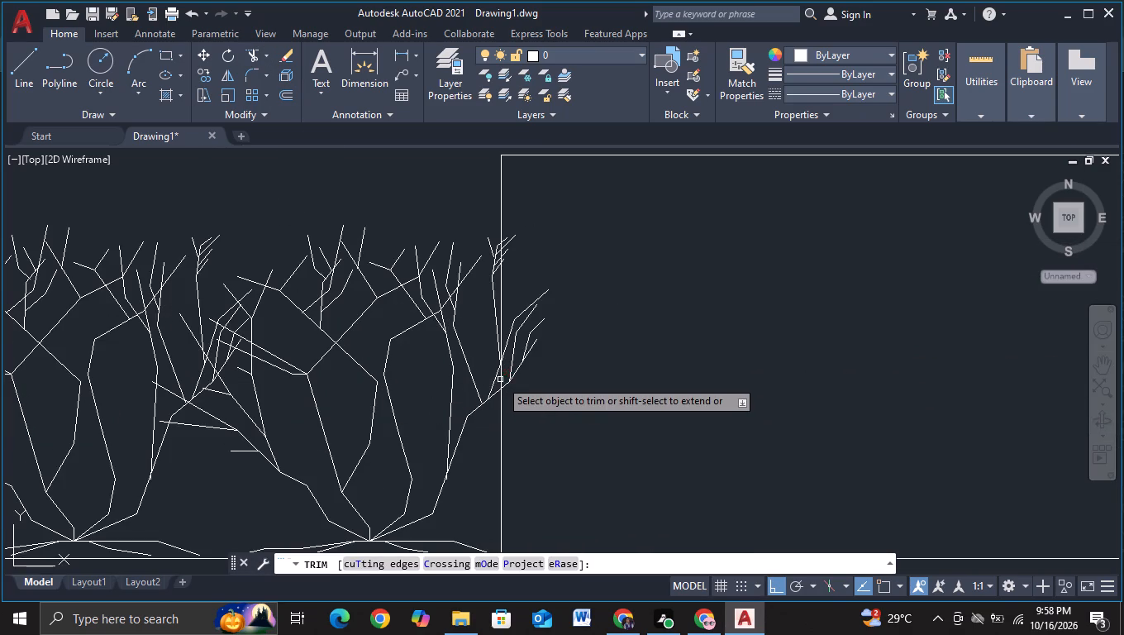
left_click(500, 380)
left_click(502, 317)
scroll(536, 413, "down", 1)
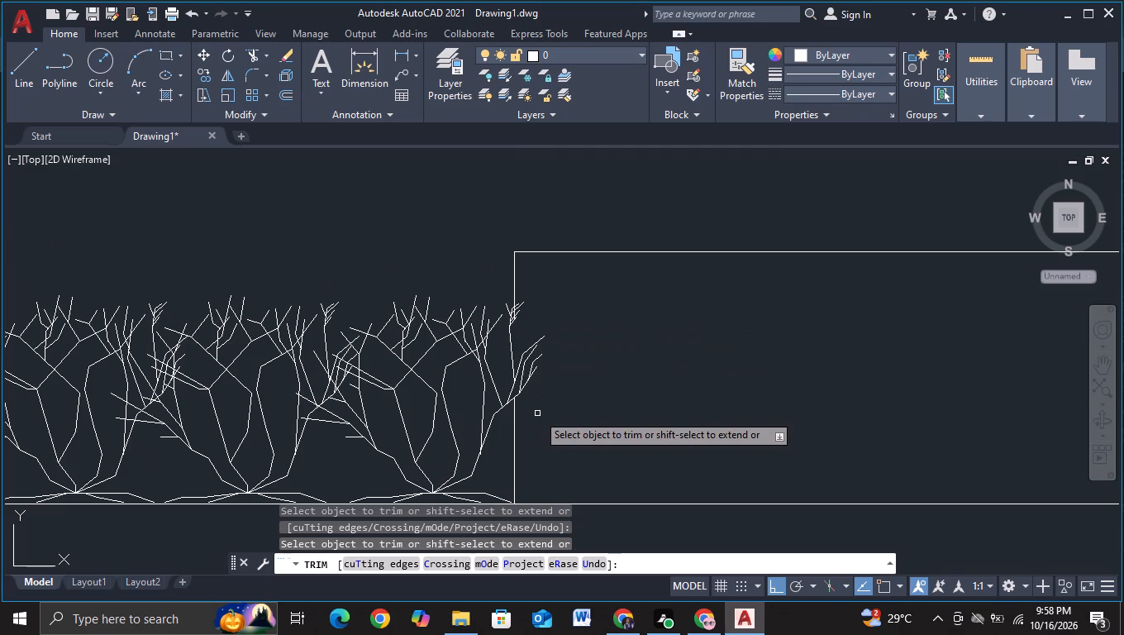
scroll(494, 337, "up", 2)
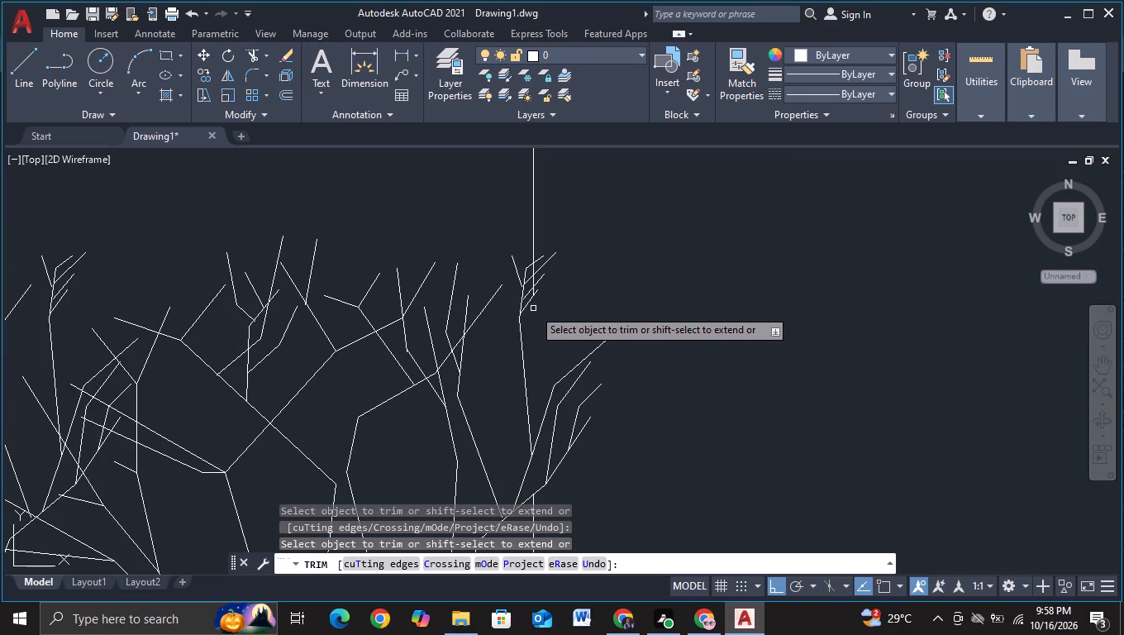
left_click(532, 285)
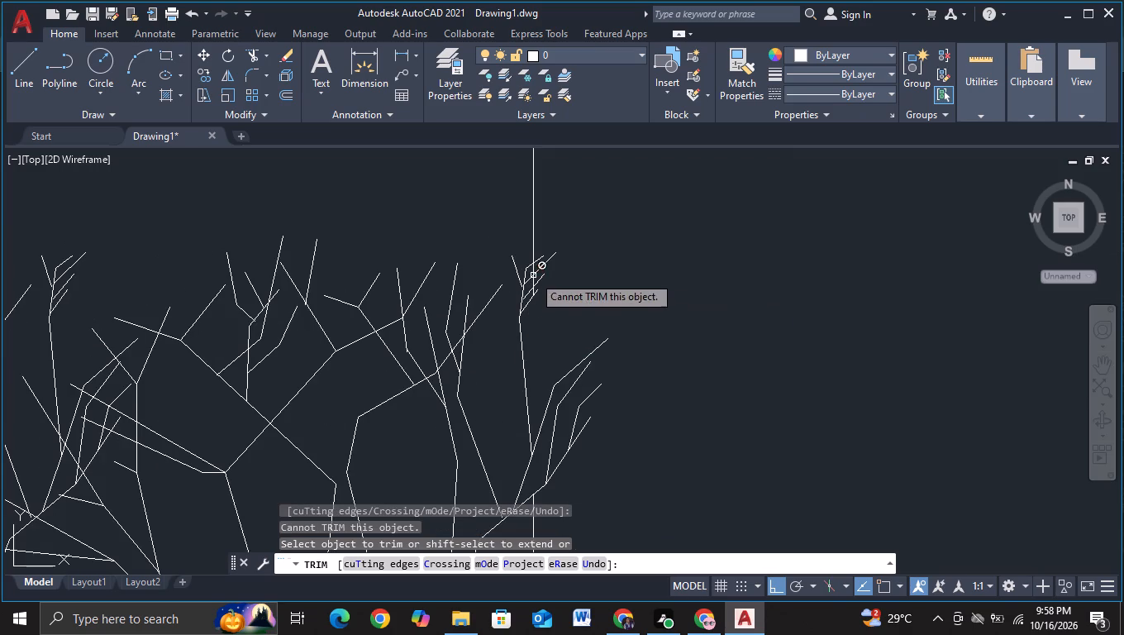
left_click(531, 273)
left_click(534, 285)
scroll(533, 275, "up", 1)
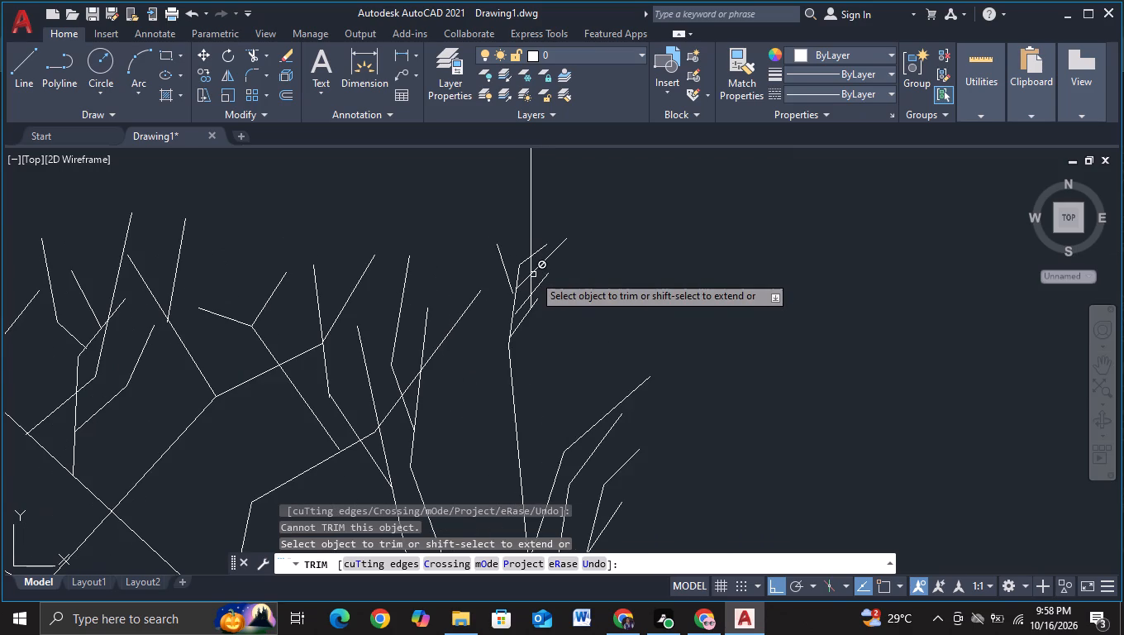
left_click(530, 268)
left_click(532, 280)
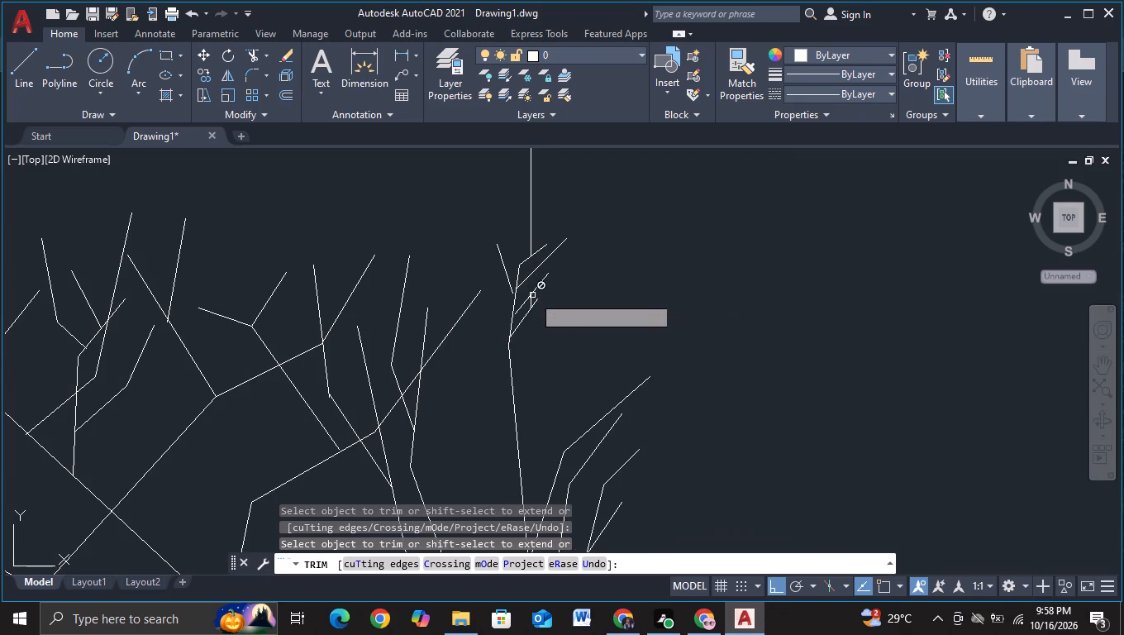
scroll(531, 303, "up", 2)
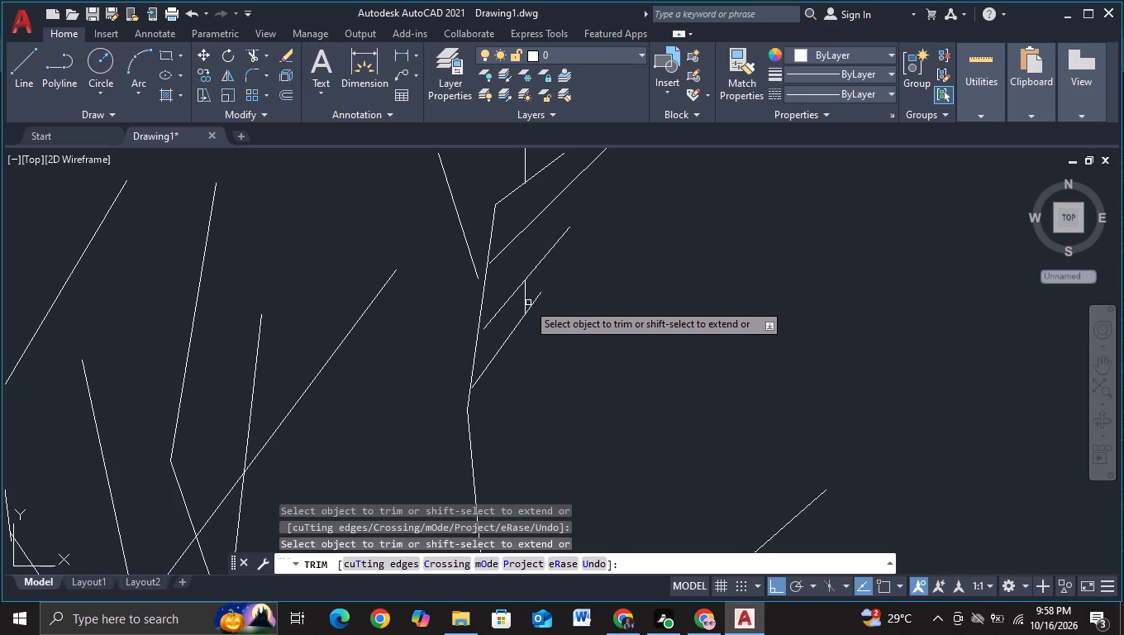
left_click(526, 303)
scroll(549, 335, "down", 2)
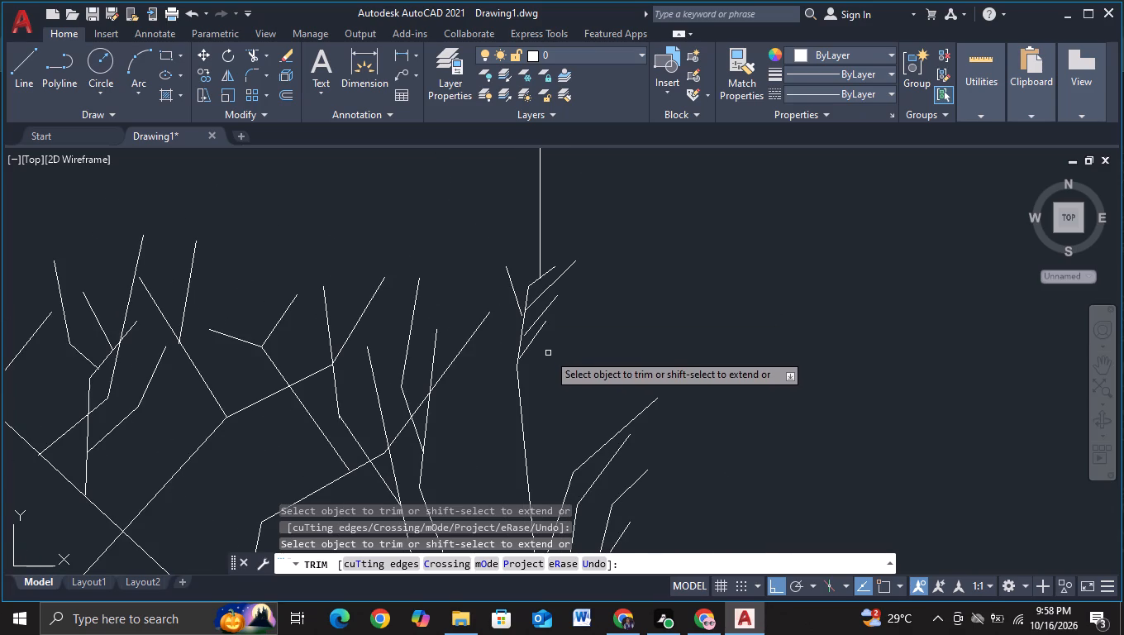
key("Escape")
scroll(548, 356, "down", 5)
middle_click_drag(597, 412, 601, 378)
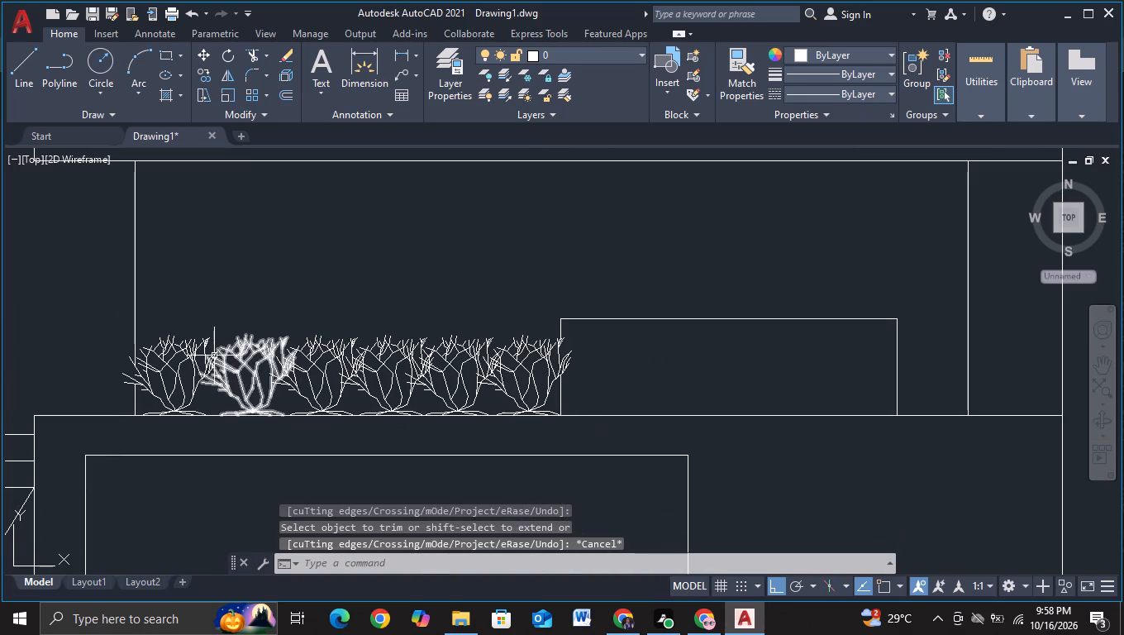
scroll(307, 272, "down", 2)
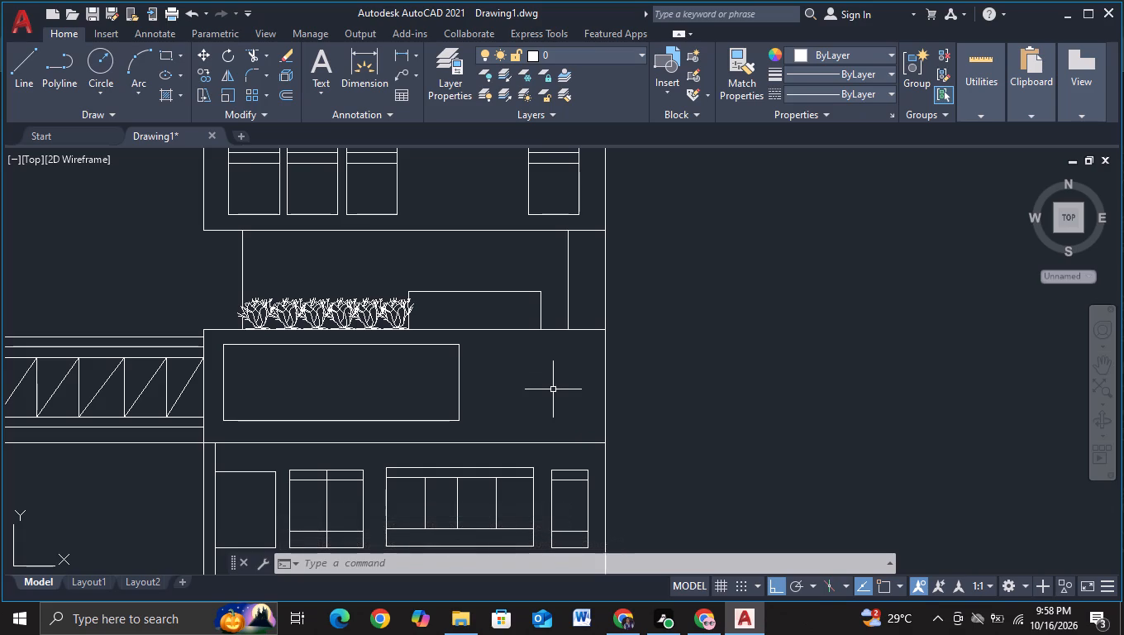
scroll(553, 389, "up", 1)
Erase the stray shrub block floating in the air beside the lowest roof terrace, outside the building outline.
scroll(553, 389, "down", 3)
middle_click_drag(664, 463, 675, 304)
middle_click_drag(673, 399, 879, 515)
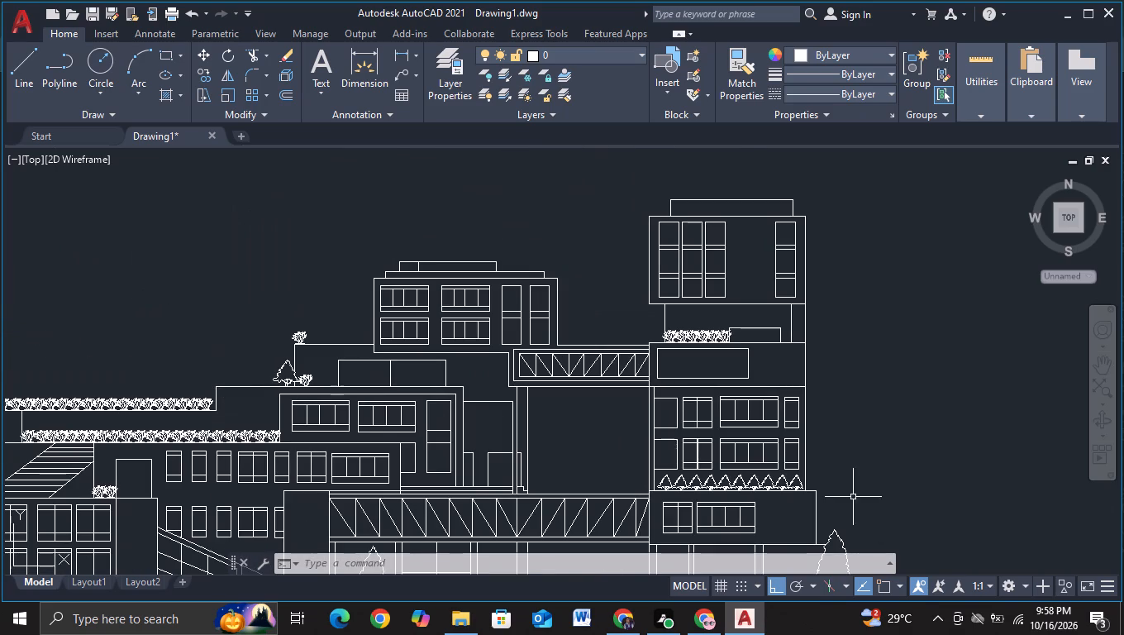
middle_click_drag(583, 290, 594, 242)
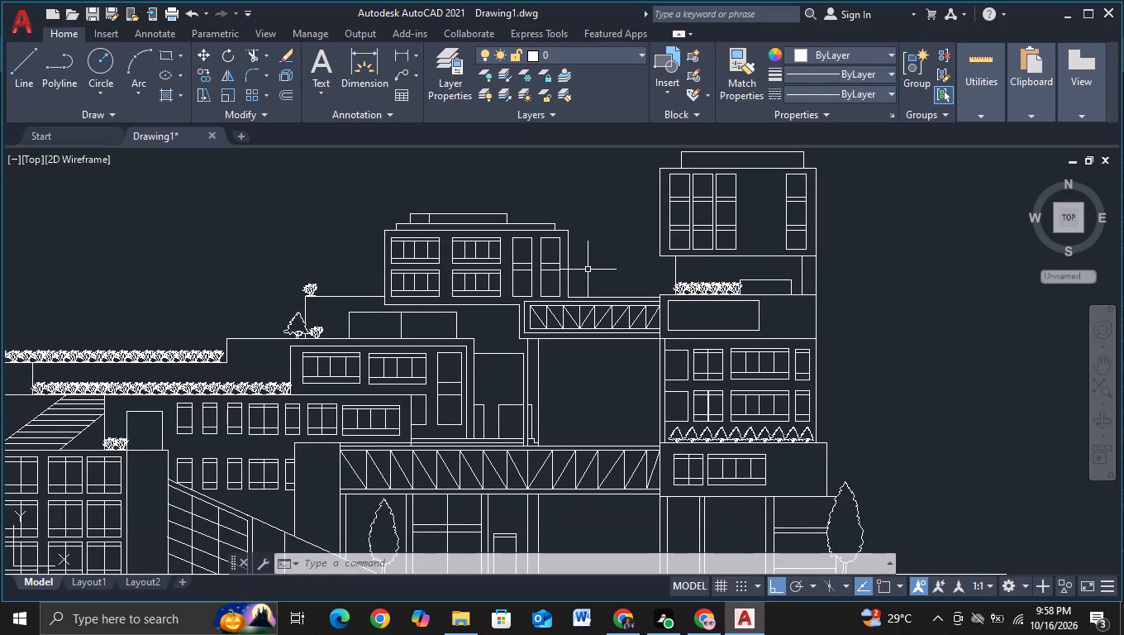
scroll(588, 270, "down", 1)
middle_click_drag(313, 292, 353, 258)
scroll(162, 349, "up", 1)
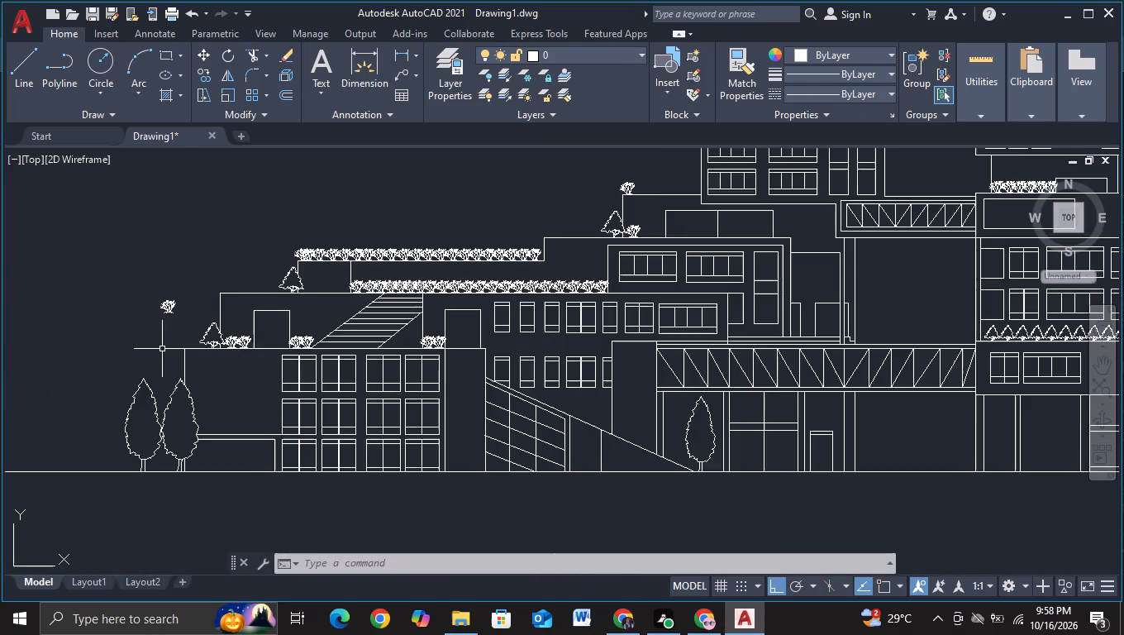
scroll(162, 359, "up", 2)
left_click(131, 329)
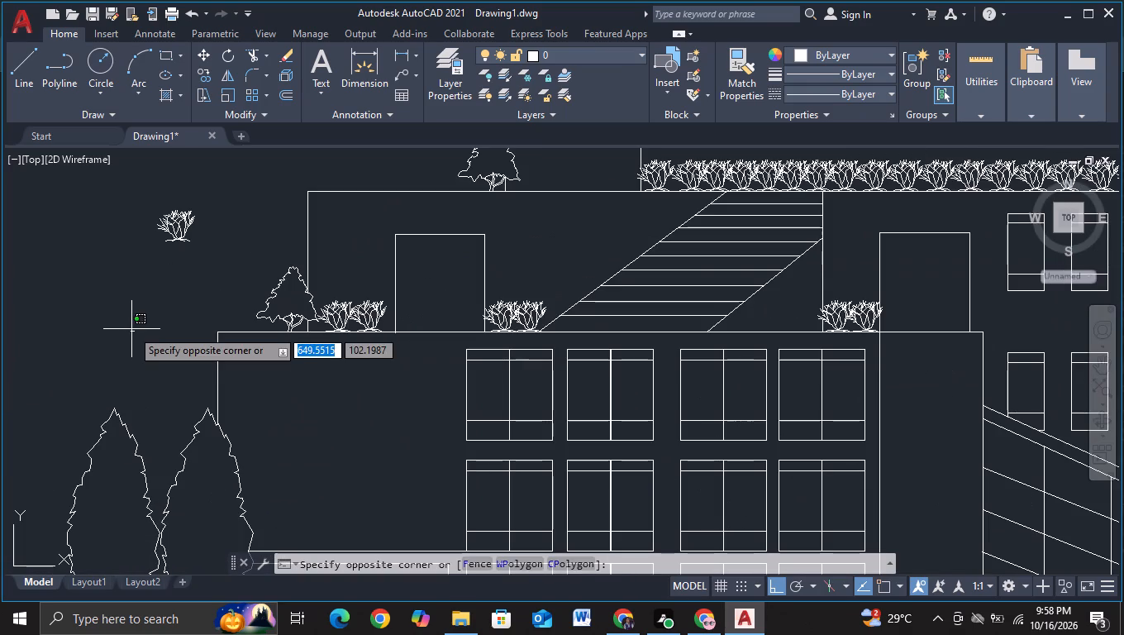
left_click(131, 337)
key("Delete")
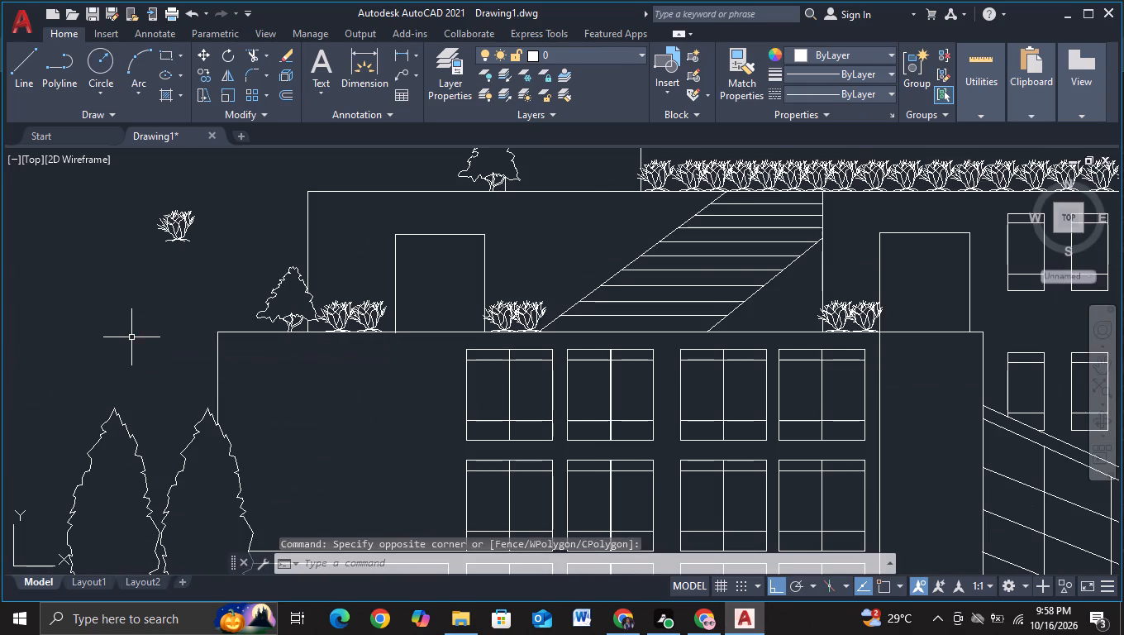
scroll(131, 337, "down", 2)
middle_click_drag(131, 337, 50, 366)
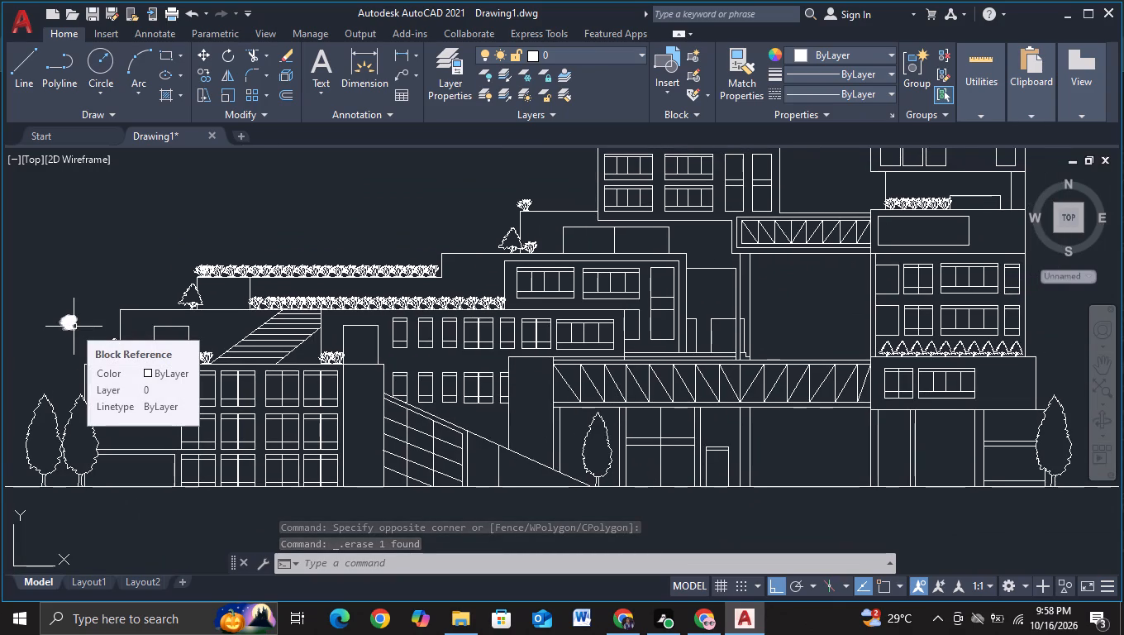
left_click(74, 327)
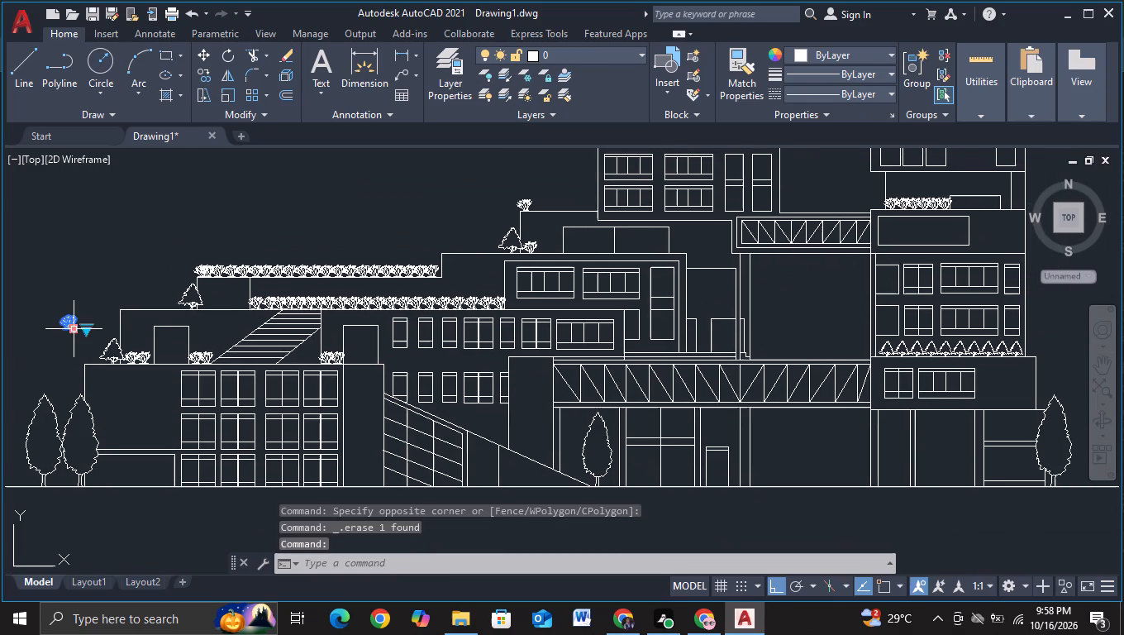
key("Delete")
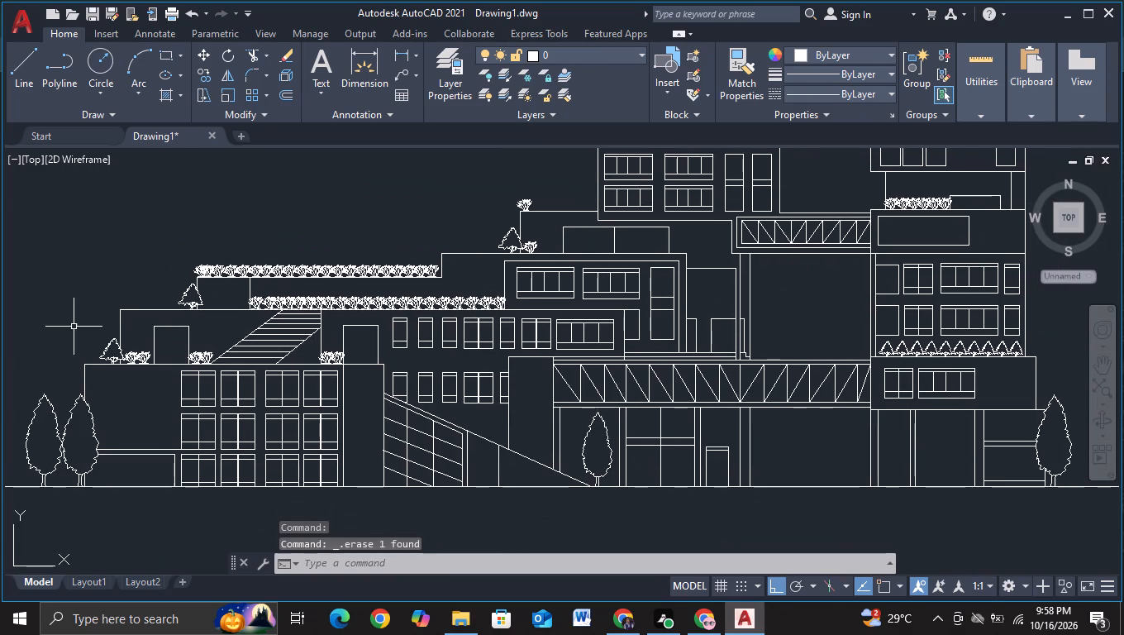
Copy the higher roof's corner shrub six times with Ortho on along the roof to the upper block's wall, about 9 units apart.
middle_click_drag(137, 251, 30, 393)
scroll(312, 378, "up", 2)
middle_click_drag(420, 356, 183, 409)
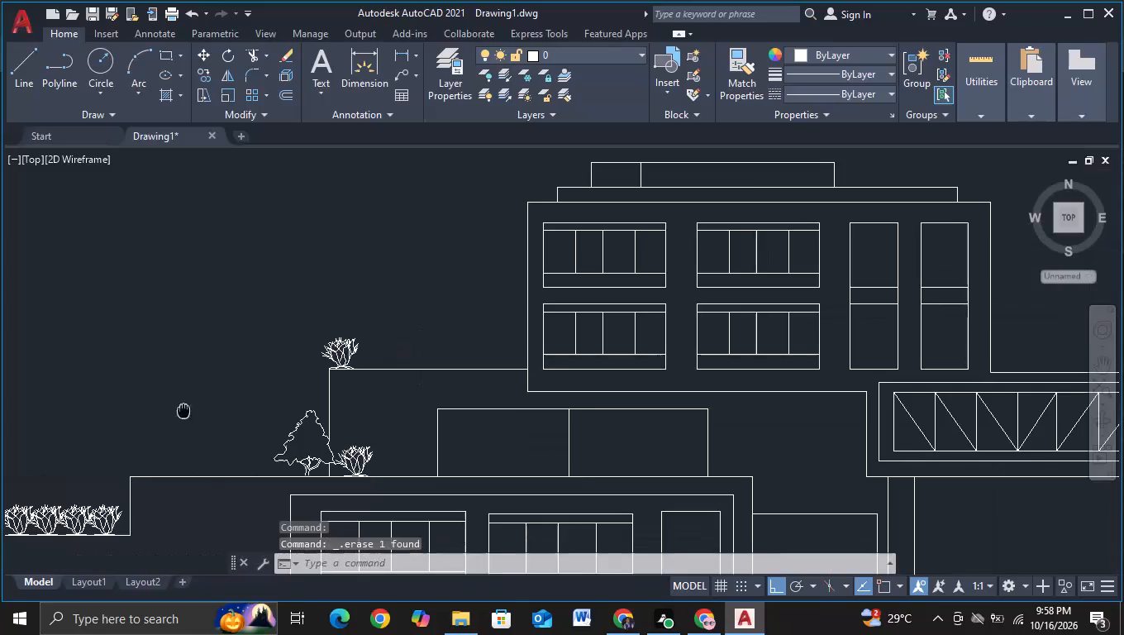
left_click(344, 357)
key("c")
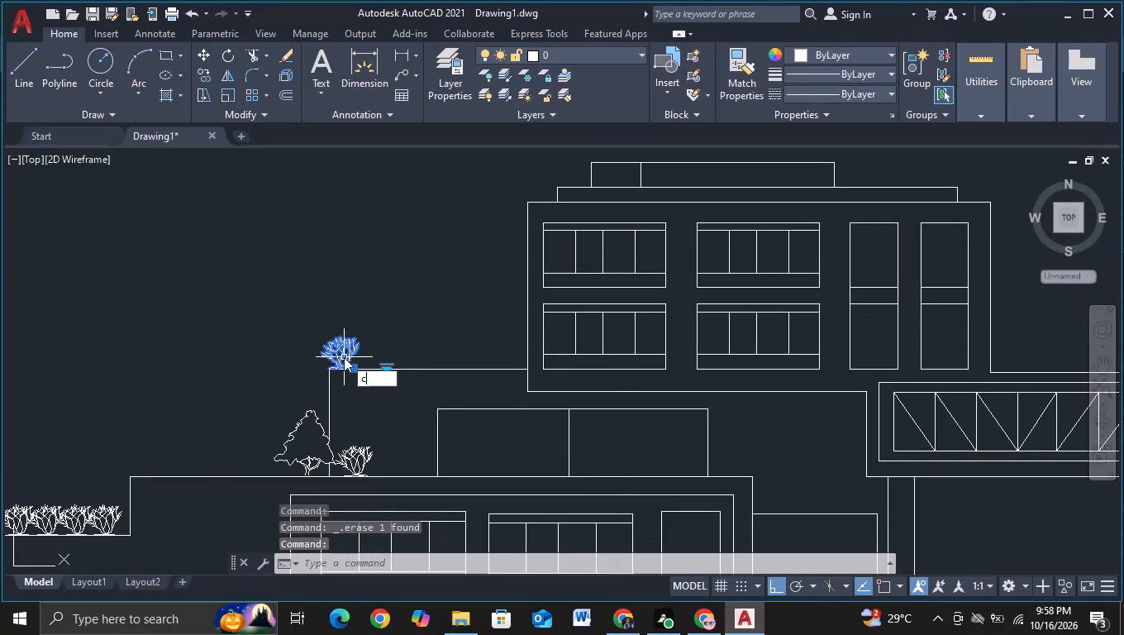
left_click(412, 406)
scroll(352, 346, "up", 3)
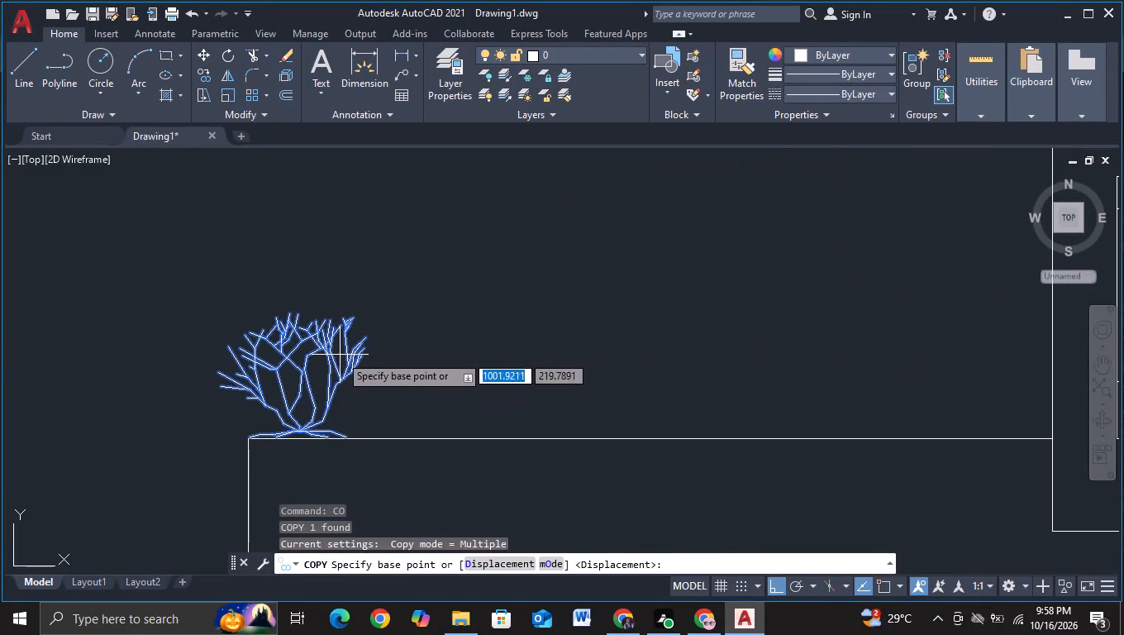
left_click(340, 355)
left_click(462, 365)
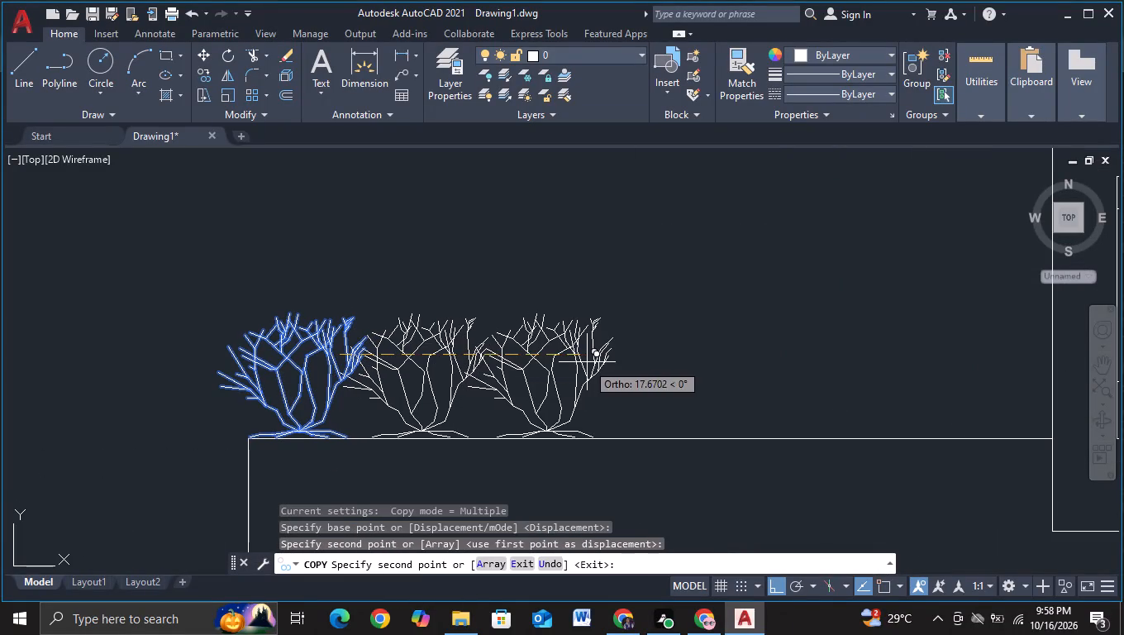
left_click(589, 362)
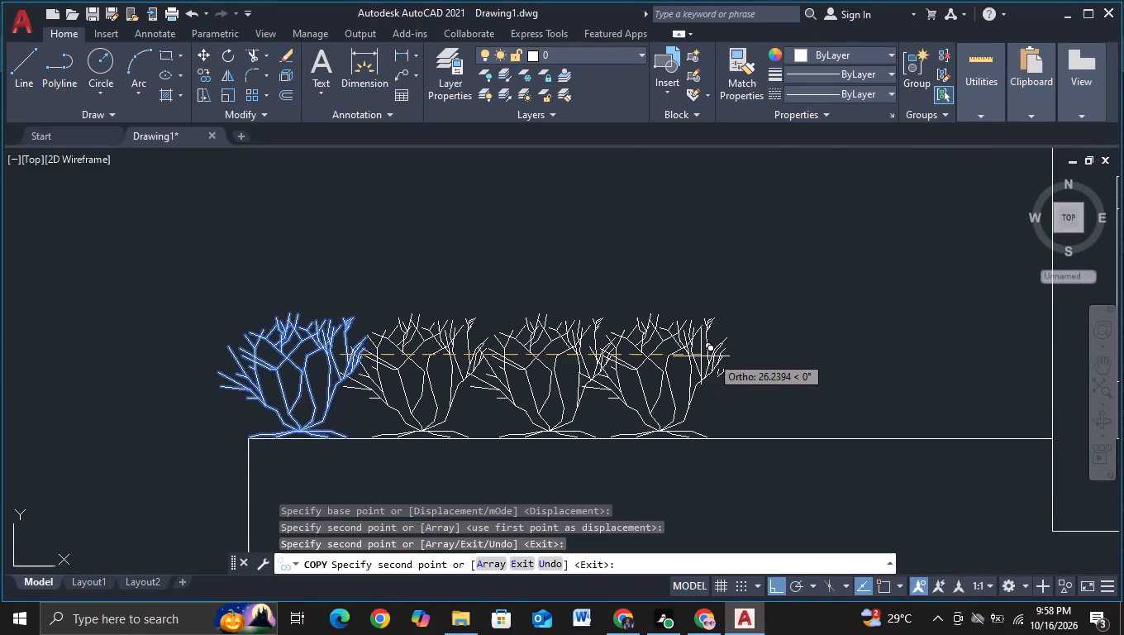
left_click(713, 356)
left_click(845, 351)
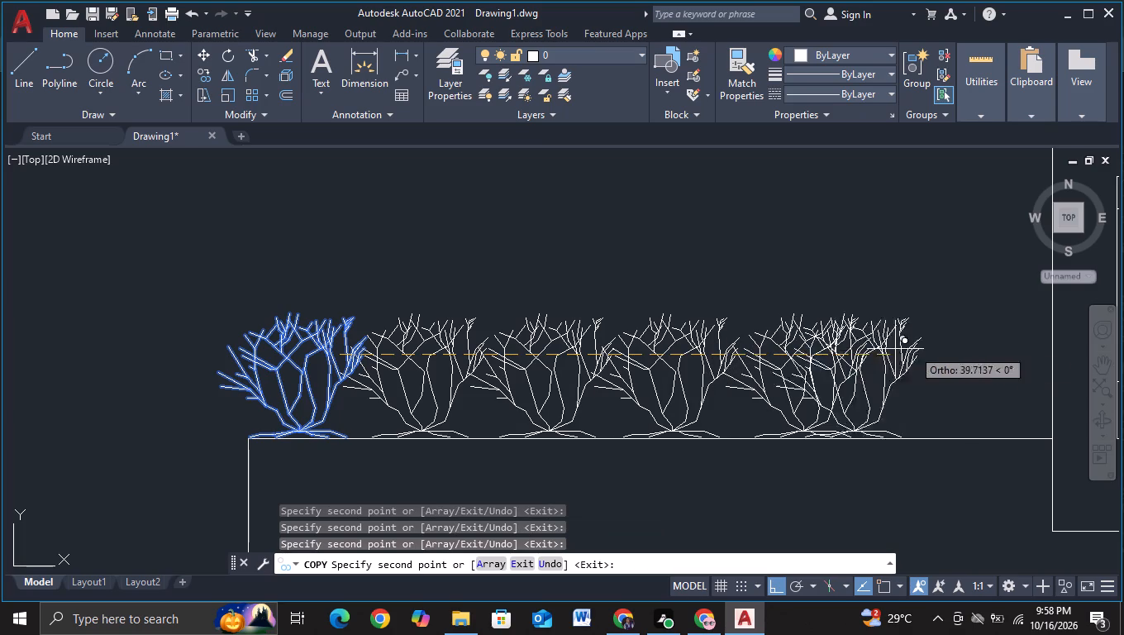
left_click(960, 347)
middle_click_drag(1031, 343, 996, 355)
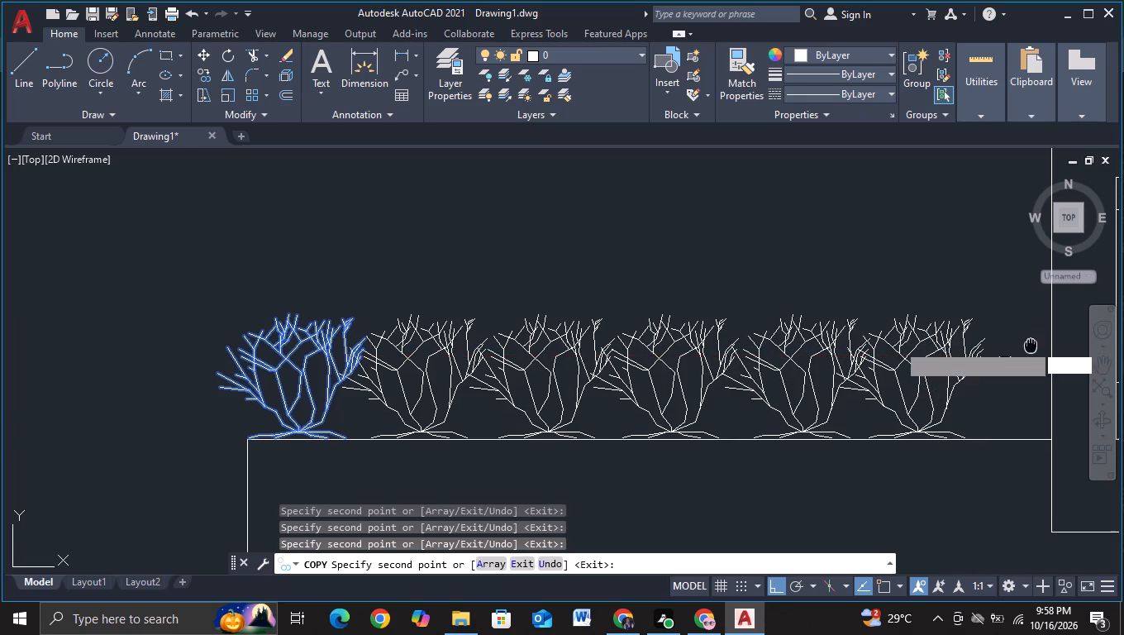
middle_click_drag(996, 355, 775, 389)
left_click(796, 389)
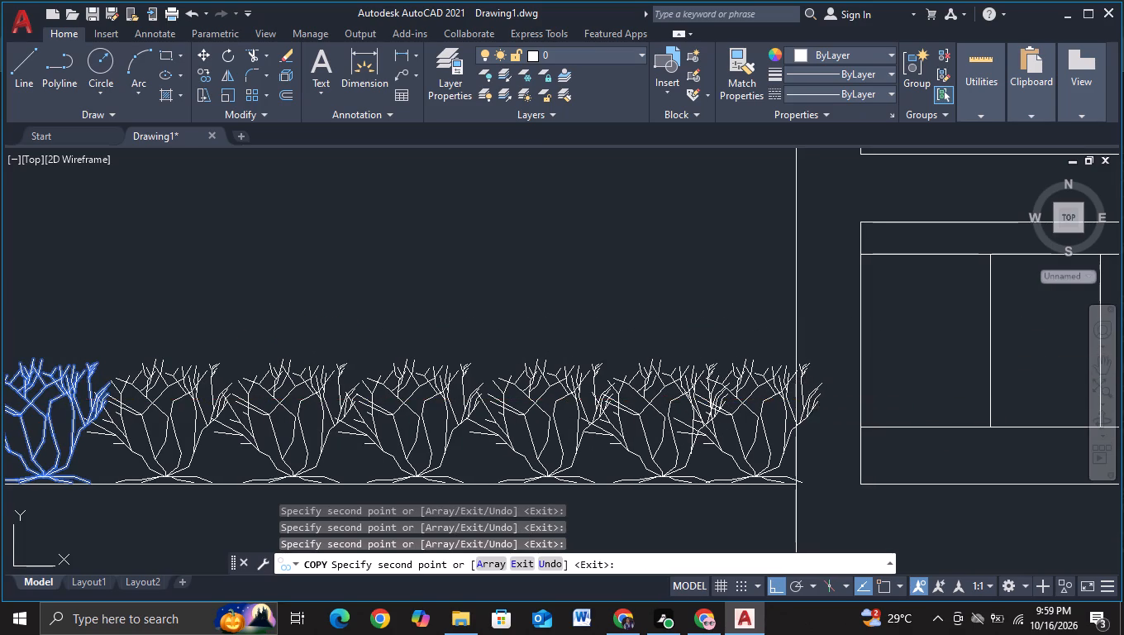
key("Escape")
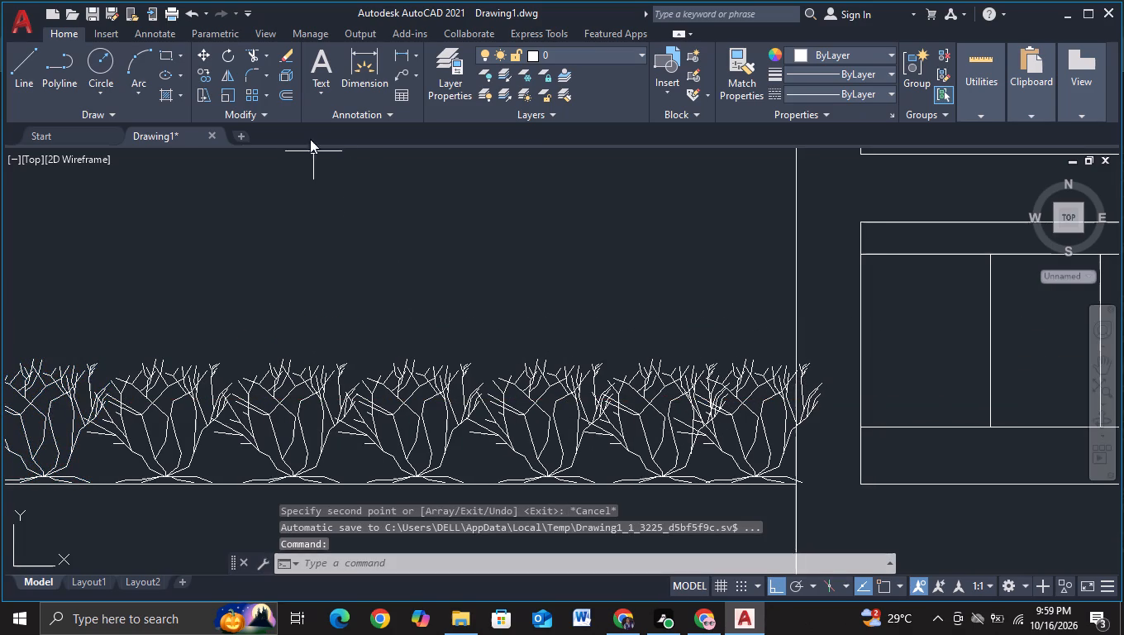
Trim the upper block's vertical wall line where it crosses the branches of the last shrub in the new row.
left_click(257, 59)
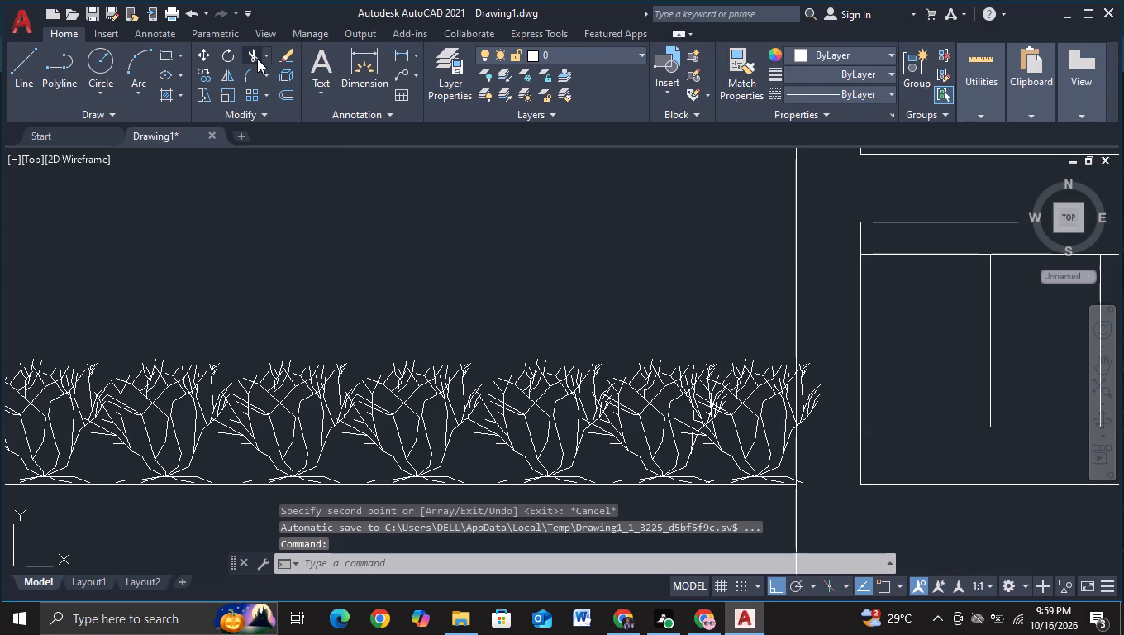
scroll(816, 364, "up", 1)
middle_click_drag(826, 494, 783, 421)
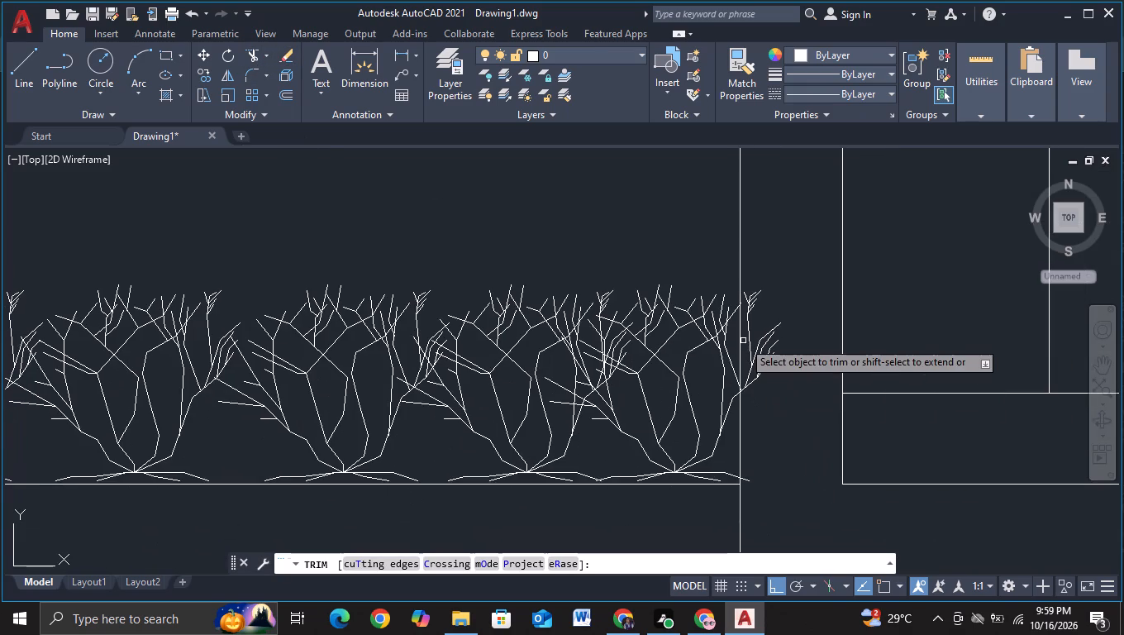
left_click(738, 347)
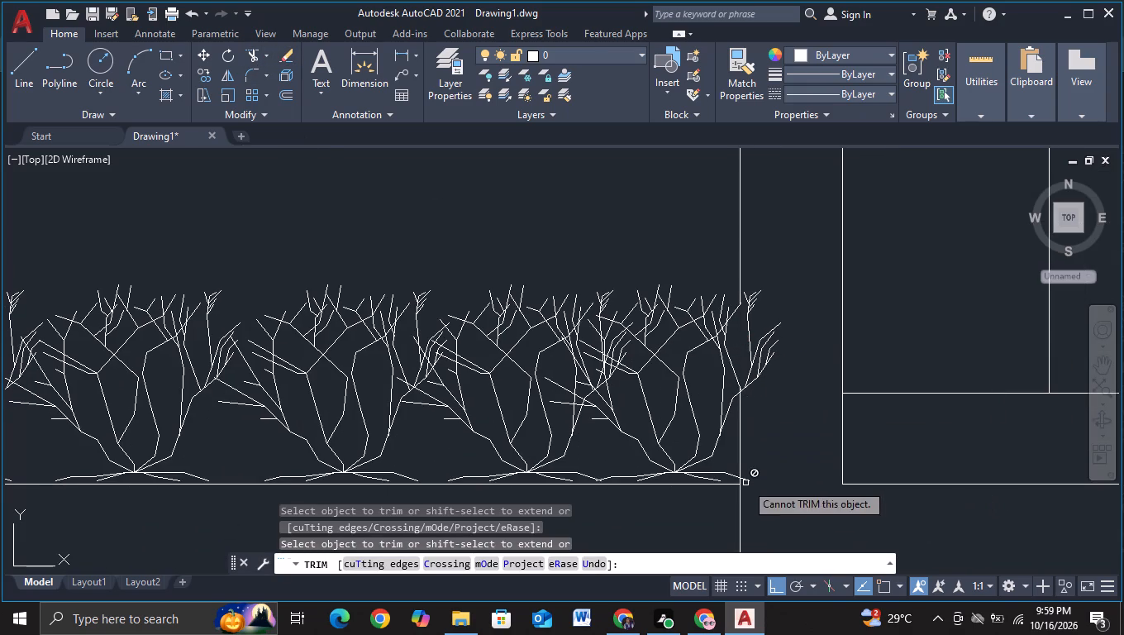
scroll(736, 364, "up", 2)
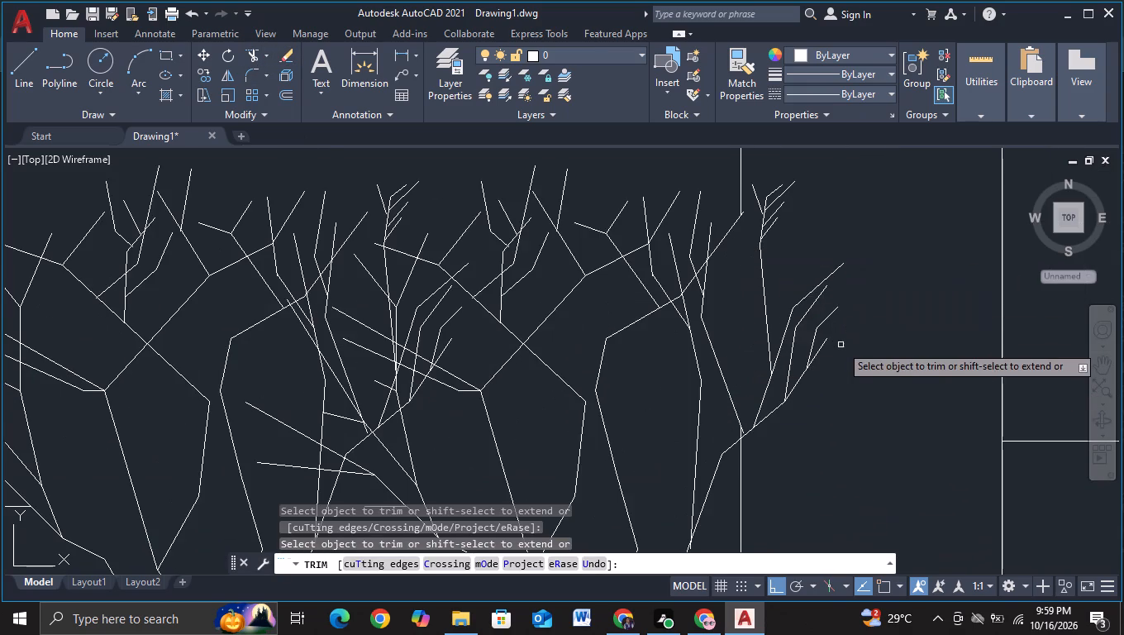
scroll(841, 349, "down", 1)
key("Escape")
Review the planting across the whole building elevation, from the roof terraces to the ground line and the spare tree below.
scroll(840, 393, "down", 3)
scroll(775, 467, "down", 3)
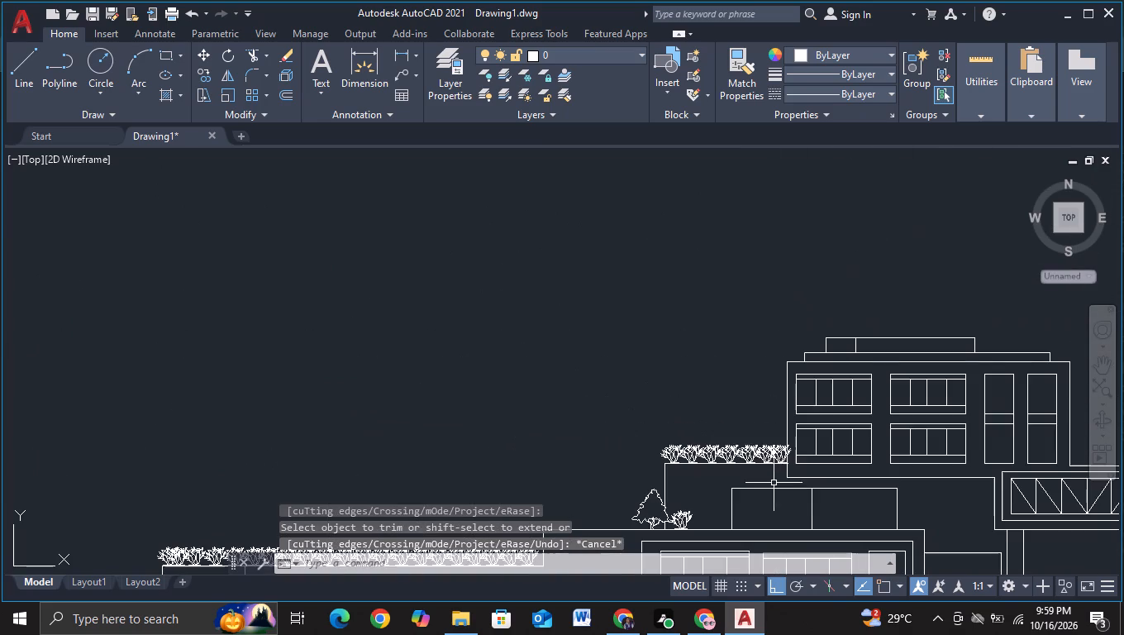
middle_click_drag(723, 384, 506, 239)
middle_click_drag(895, 480, 826, 392)
scroll(826, 392, "down", 1)
middle_click_drag(826, 403, 731, 313)
middle_click_drag(715, 498, 737, 468)
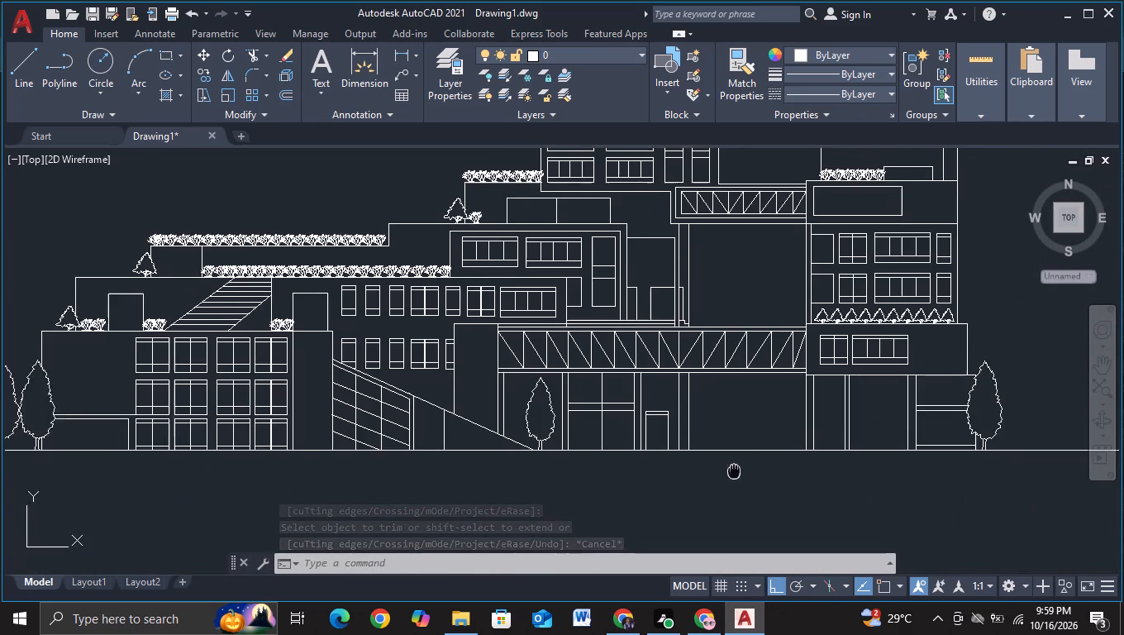
middle_click_drag(737, 468, 739, 465)
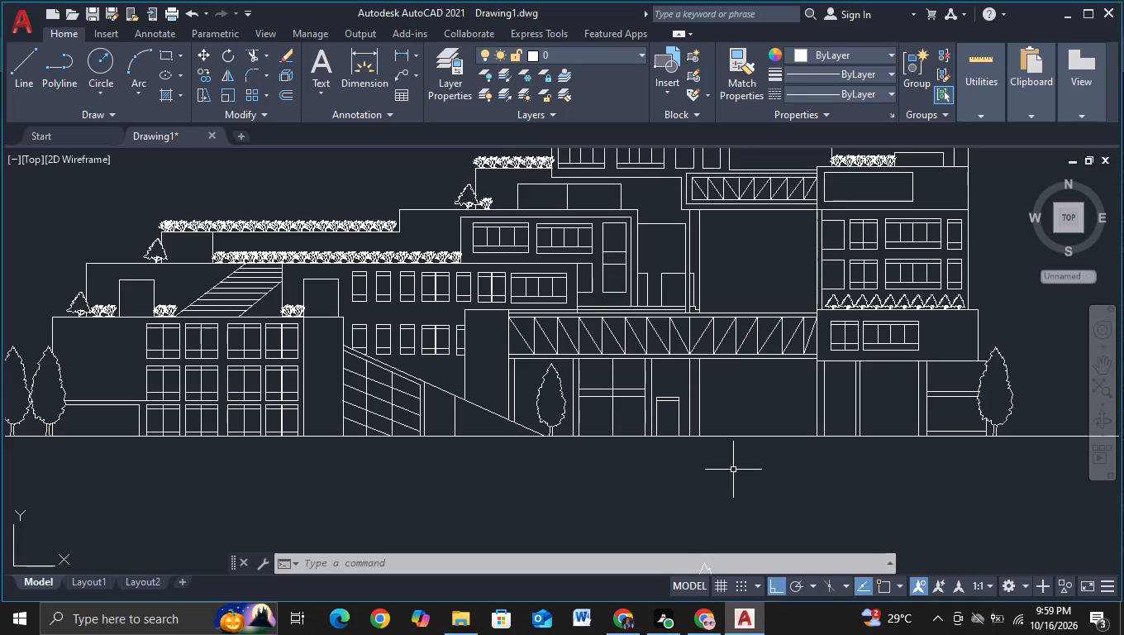
middle_click_drag(733, 470, 644, 470)
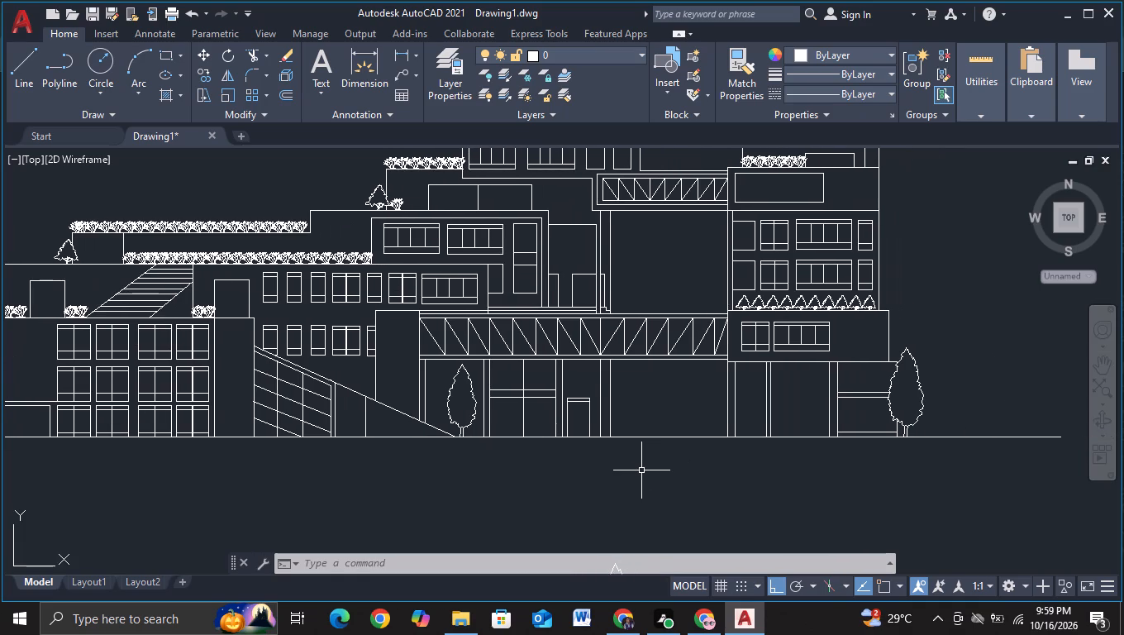
scroll(641, 471, "down", 1)
middle_click_drag(632, 471, 665, 456)
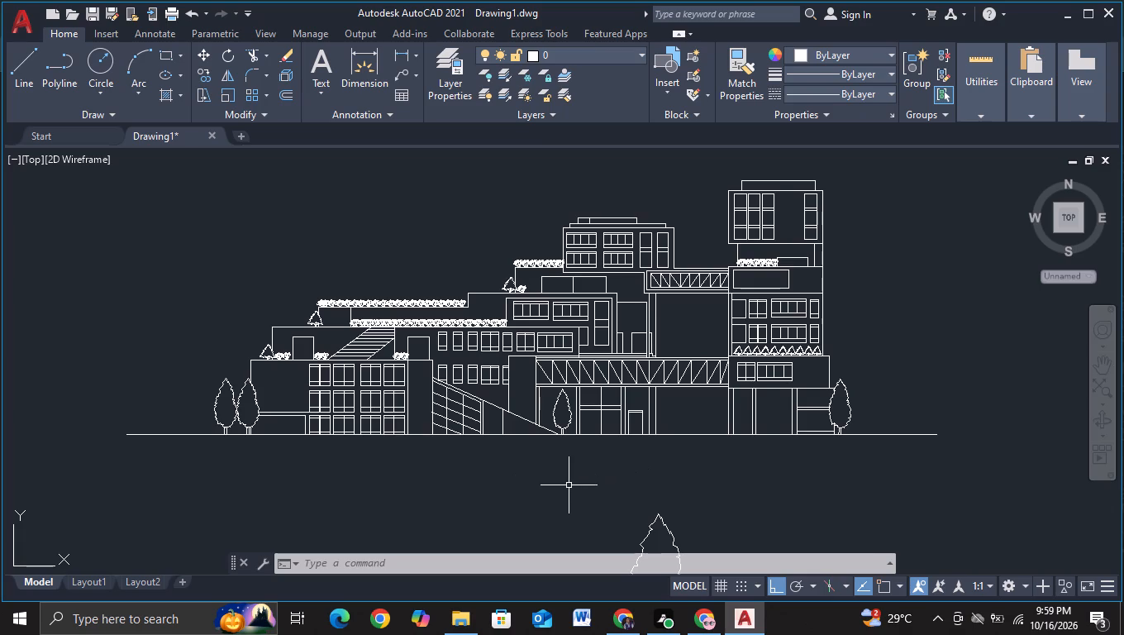
scroll(564, 485, "up", 1)
scroll(564, 485, "down", 1)
middle_click_drag(564, 485, 507, 482)
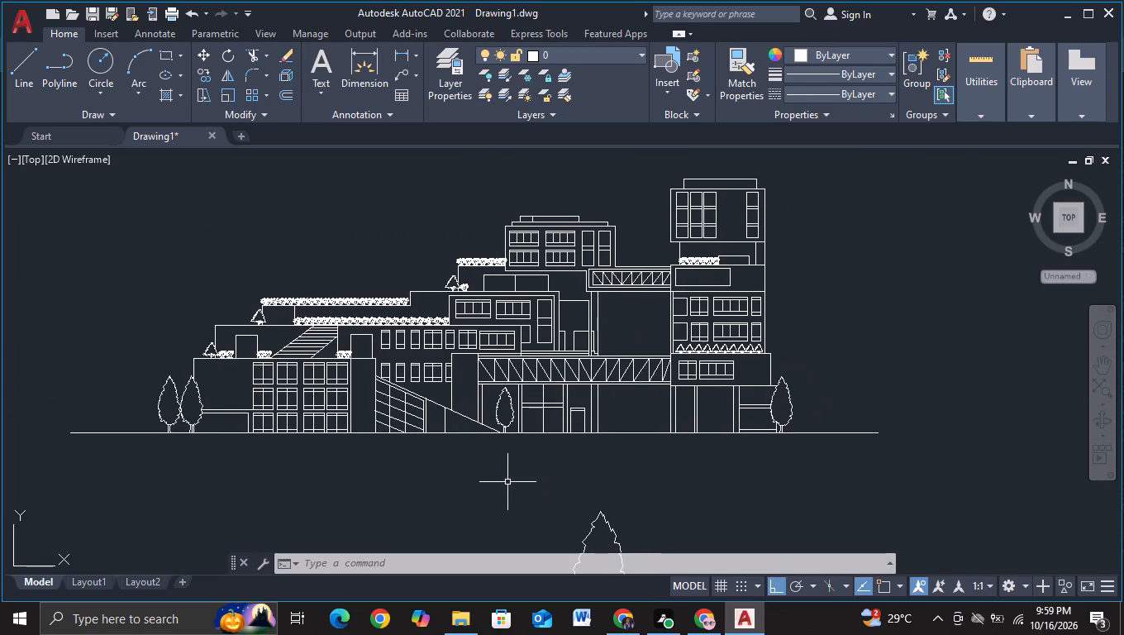
middle_click_drag(507, 482, 451, 482)
middle_click_drag(510, 477, 539, 468)
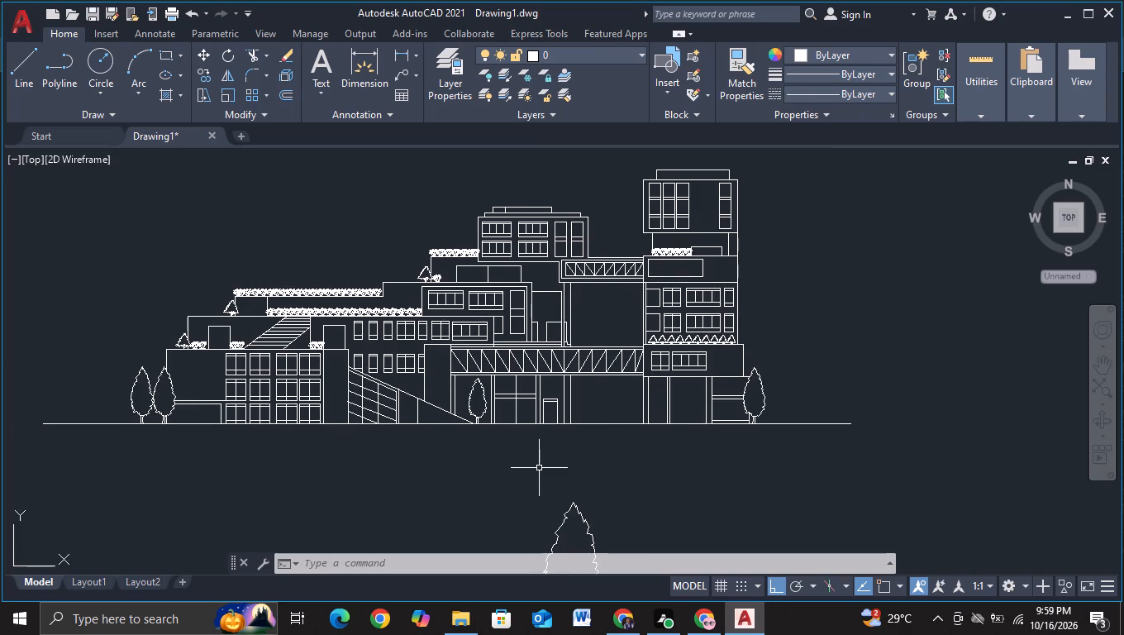
key("Escape")
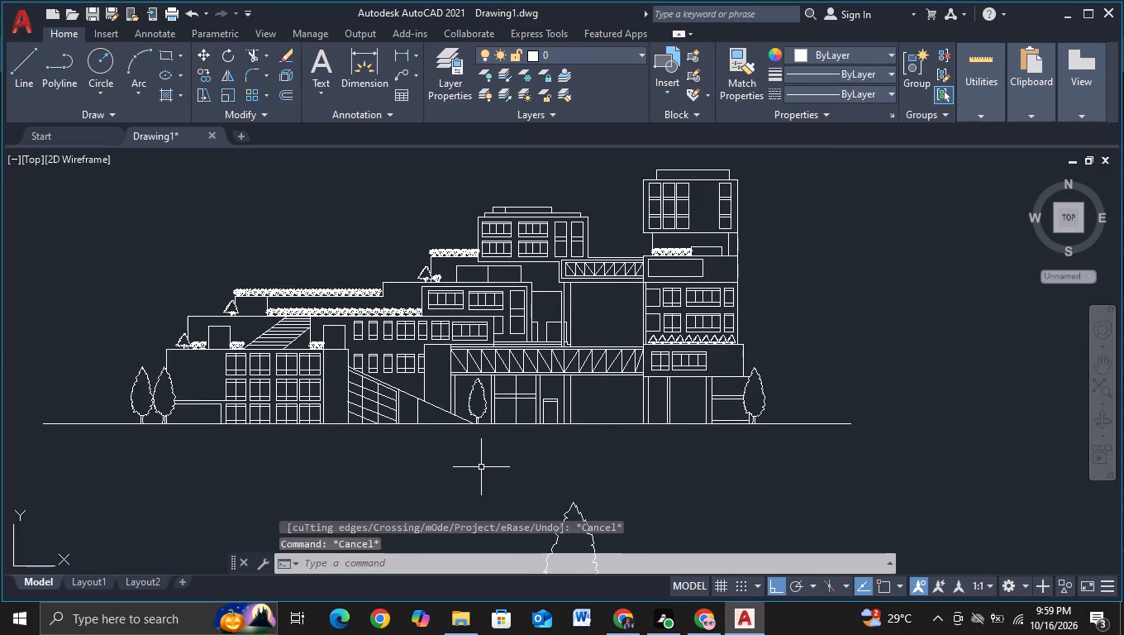
middle_click_drag(481, 467, 469, 423)
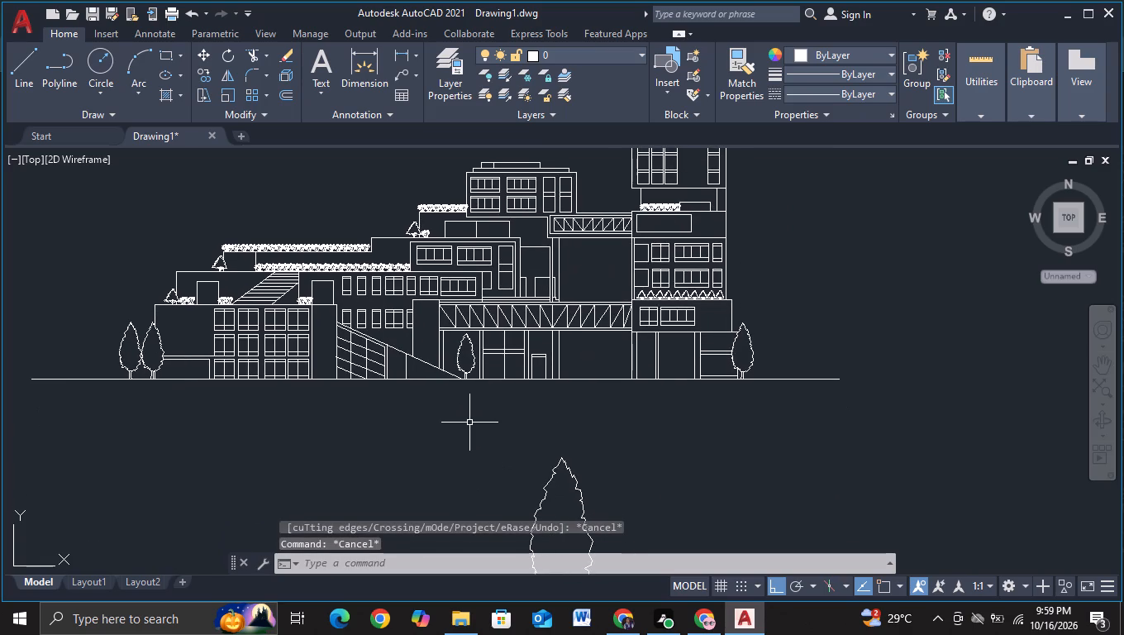
middle_click_drag(469, 423, 458, 423)
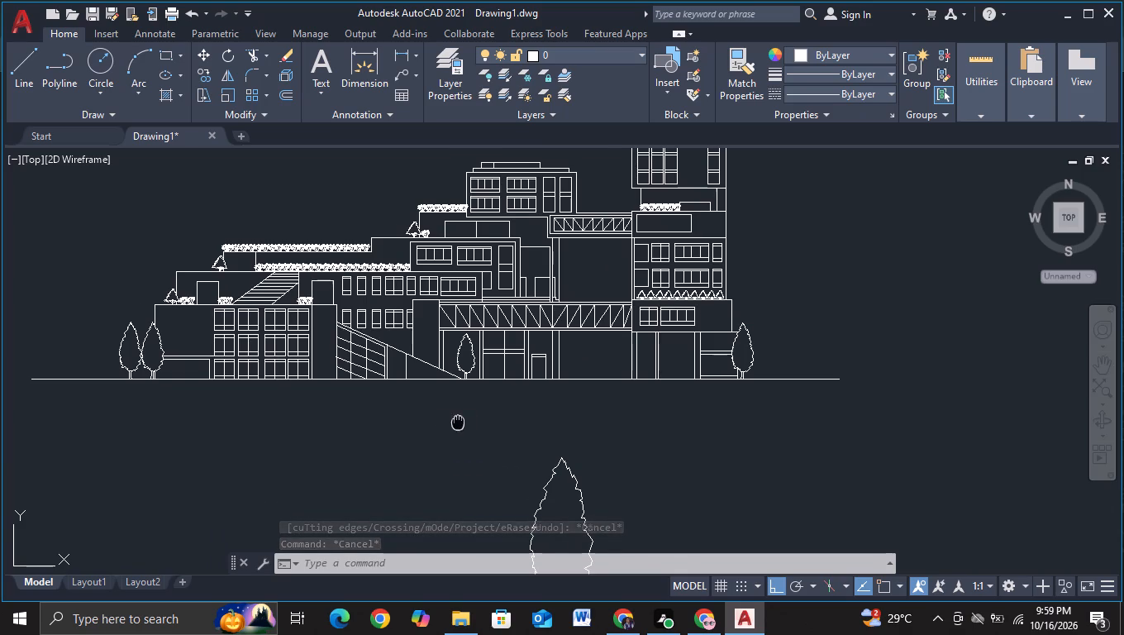
middle_click_drag(458, 423, 335, 425)
middle_click_drag(434, 420, 450, 399)
scroll(460, 423, "down", 1)
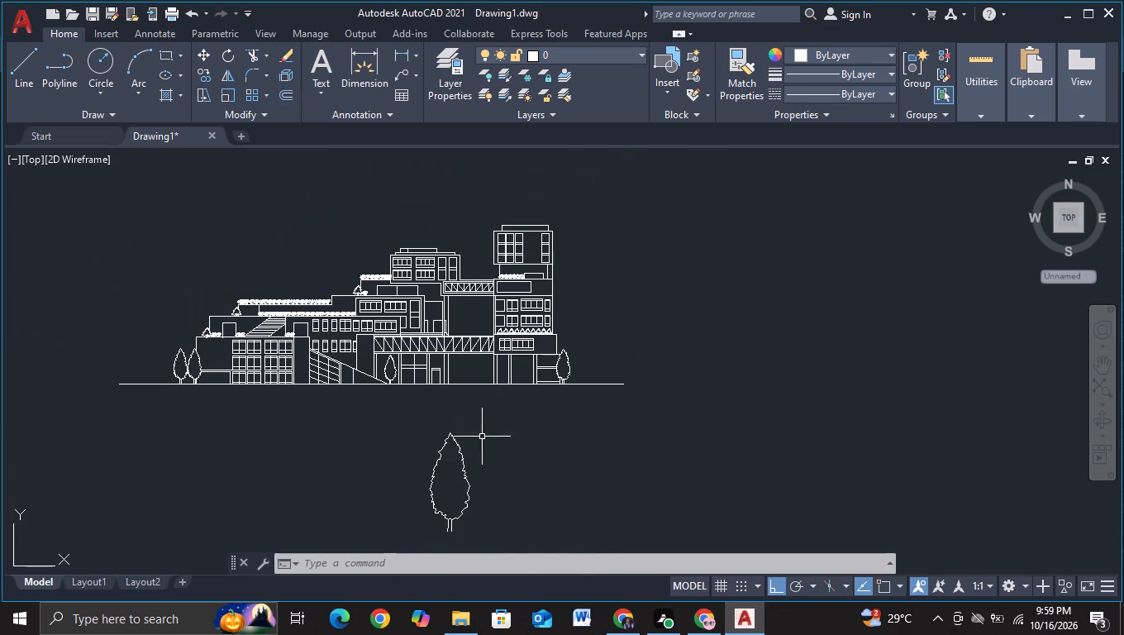
middle_click_drag(482, 437, 490, 419)
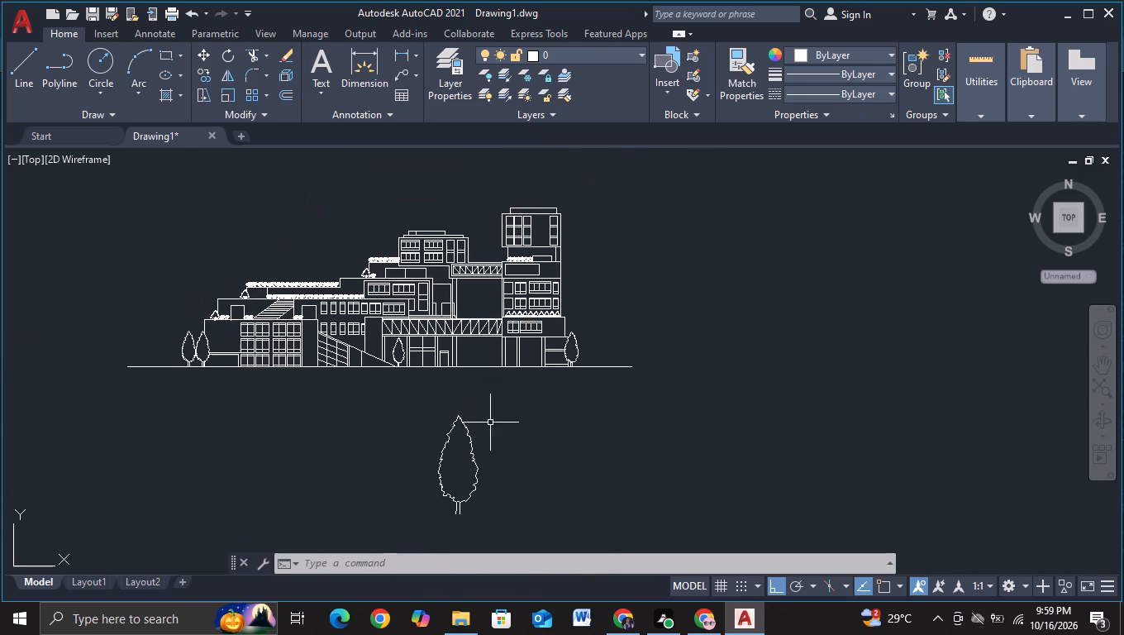
middle_click_drag(489, 423, 489, 409)
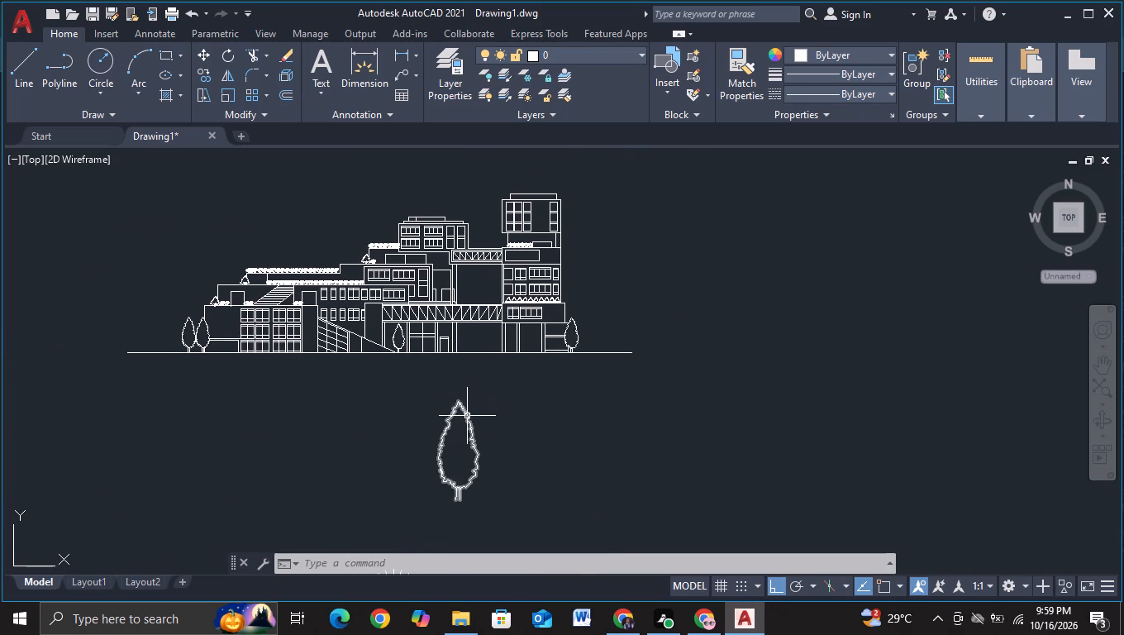
Erase the spare tree standing below the ground line, outside the building elevation.
left_click(467, 416)
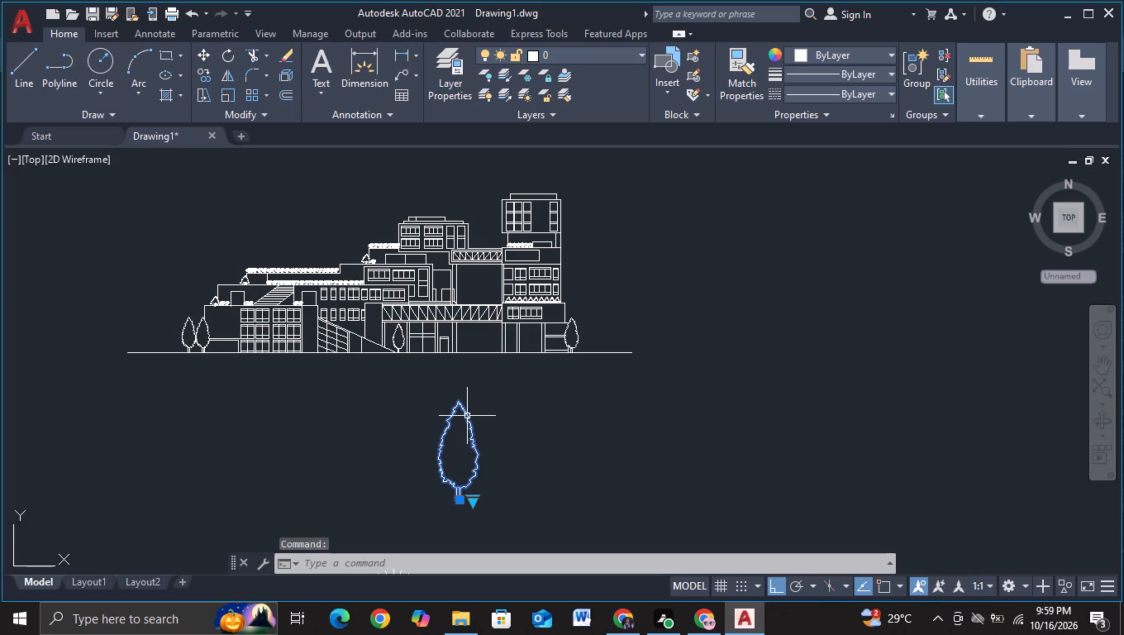
key("Delete")
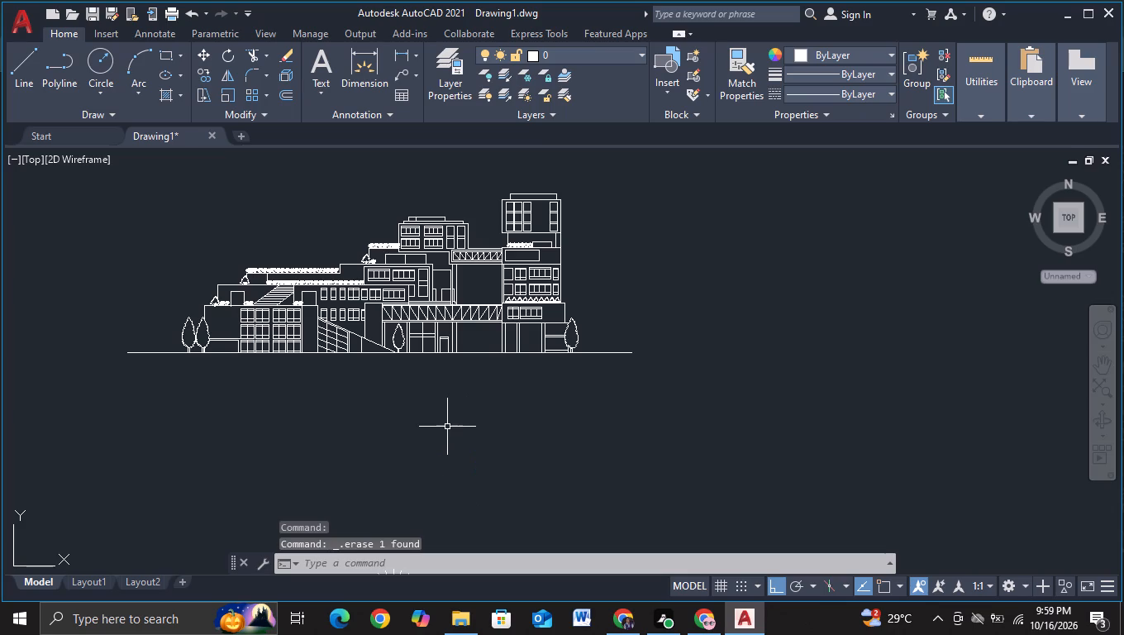
Inspect the whole building elevation, from the ground-line trees to the roof terraces, for spots that still need planting.
middle_click_drag(433, 429, 526, 428)
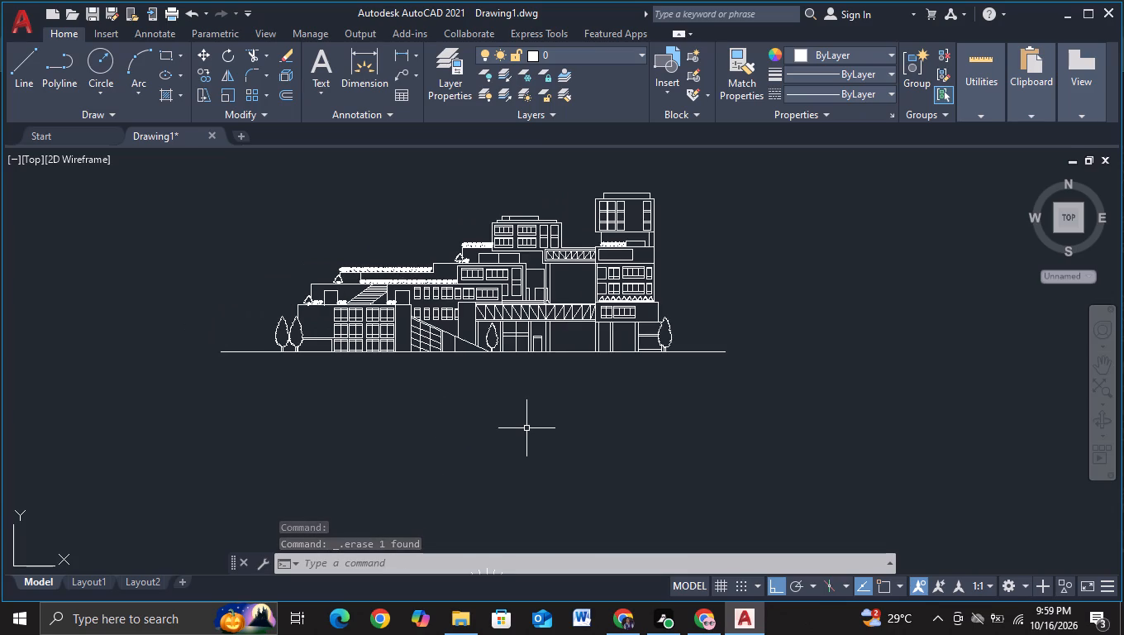
scroll(575, 403, "up", 1)
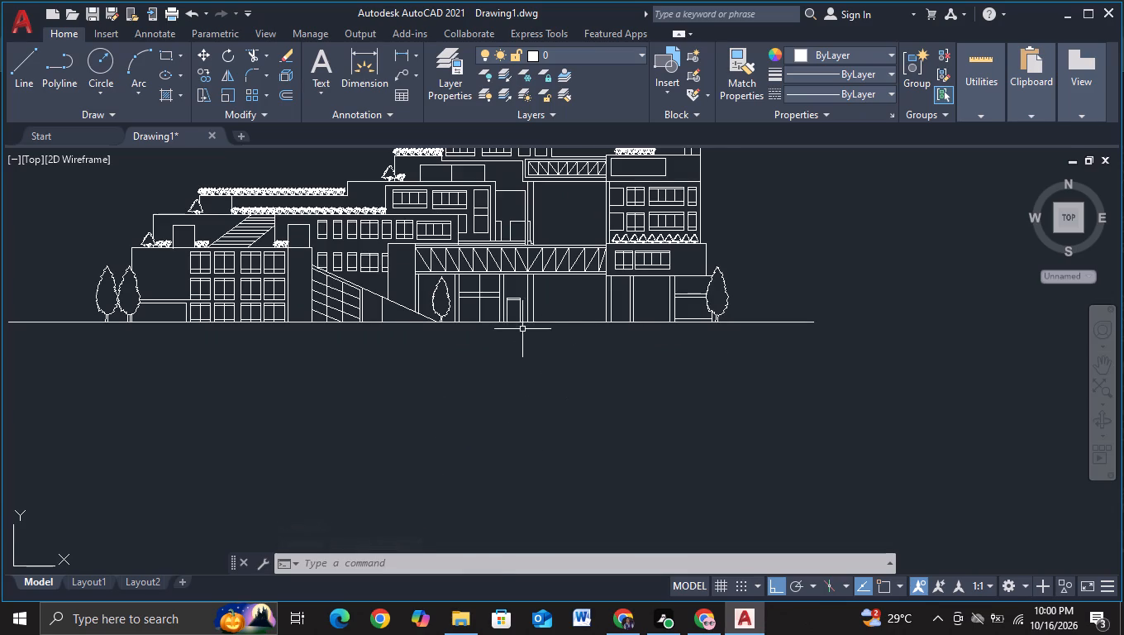
middle_click_drag(531, 381, 678, 442)
middle_click_drag(518, 460, 615, 396)
middle_click_drag(572, 424, 226, 435)
middle_click_drag(661, 400, 615, 437)
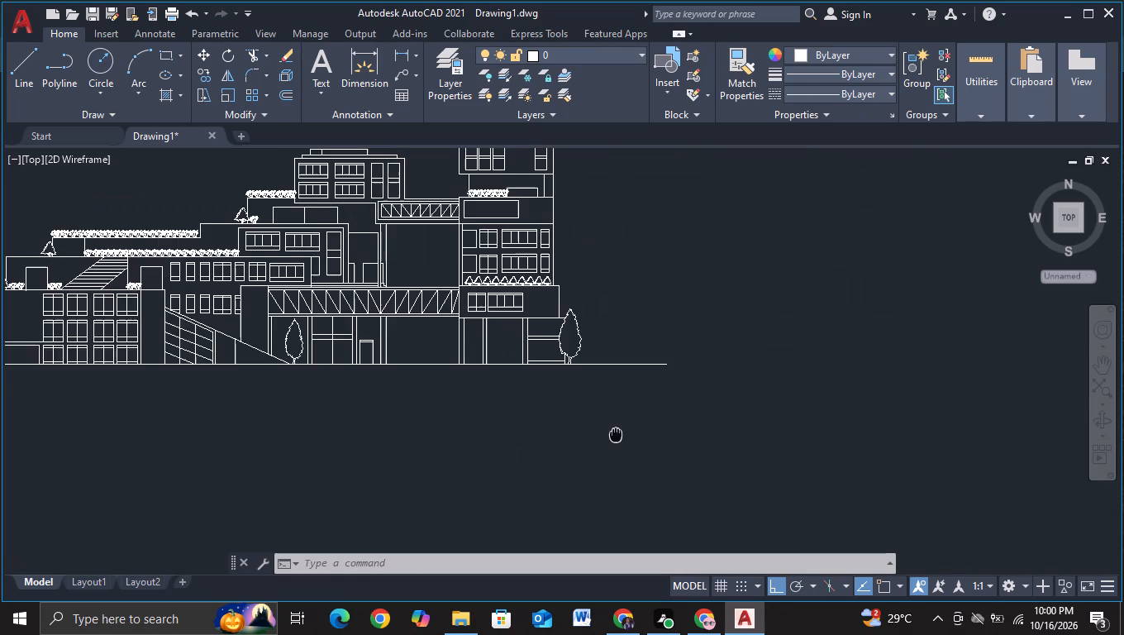
middle_click_drag(615, 437, 618, 461)
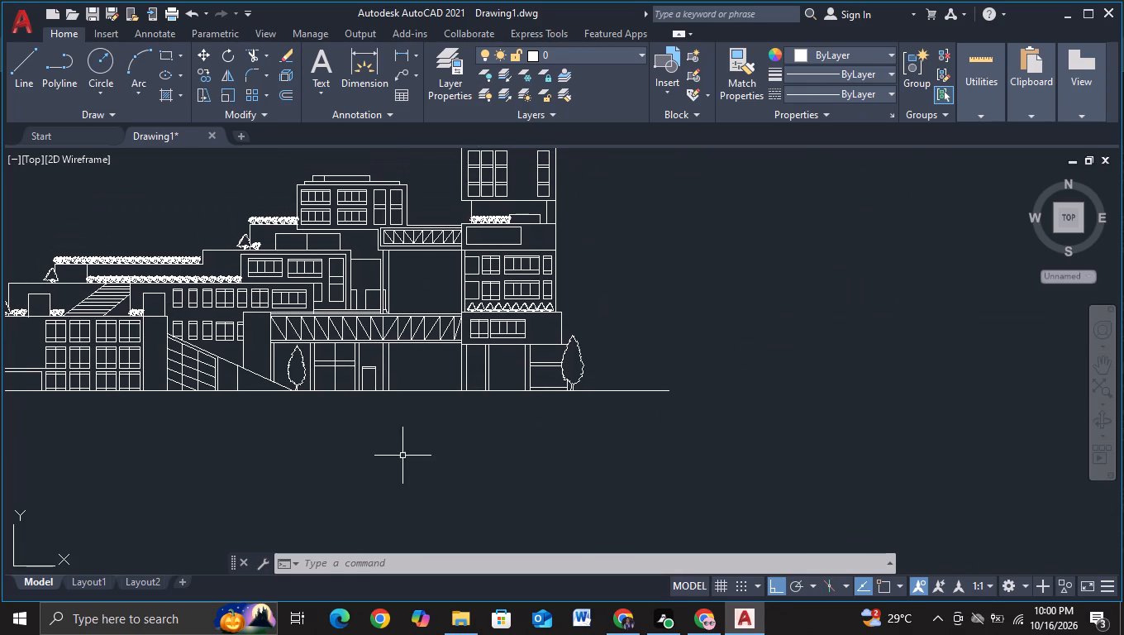
middle_click_drag(403, 454, 483, 500)
scroll(391, 473, "up", 1)
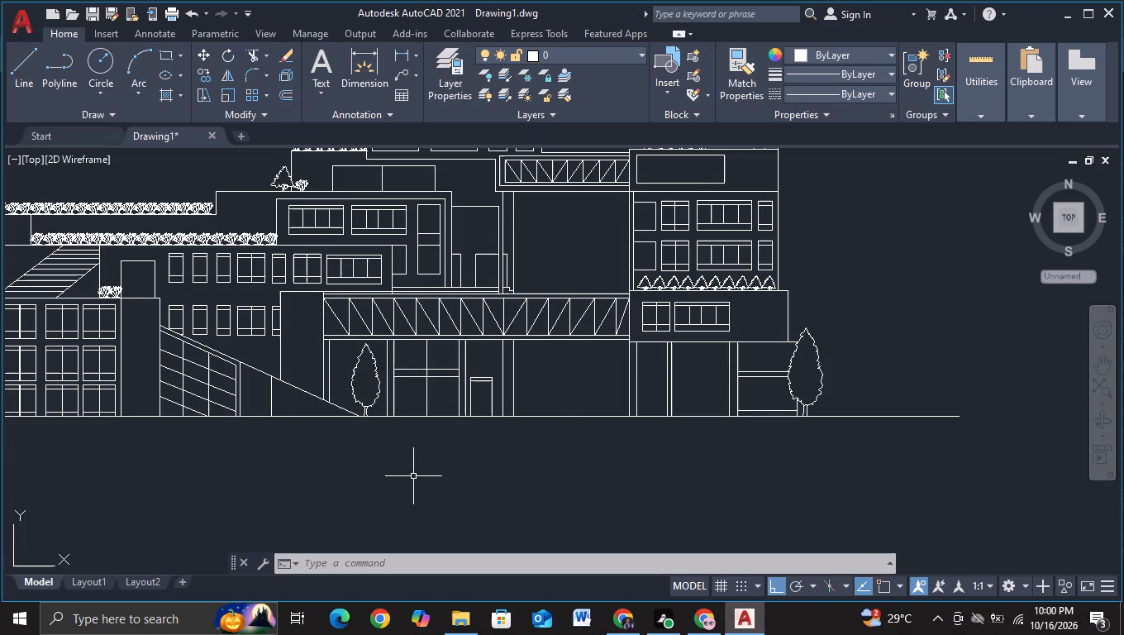
scroll(417, 475, "down", 1)
middle_click_drag(464, 477, 485, 523)
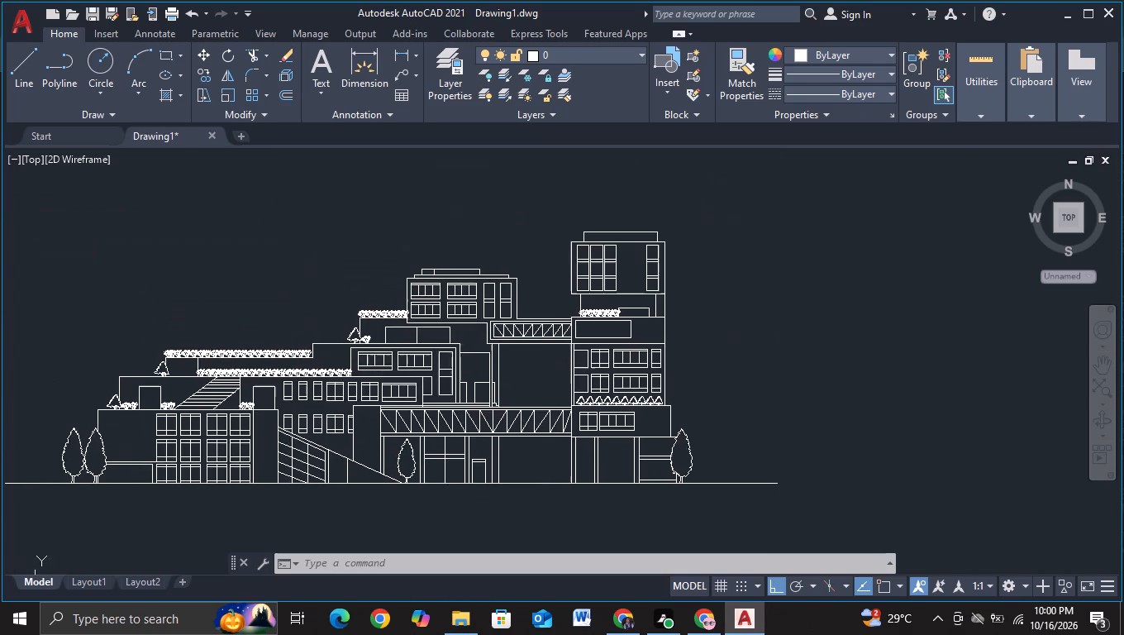
middle_click_drag(535, 369, 536, 393)
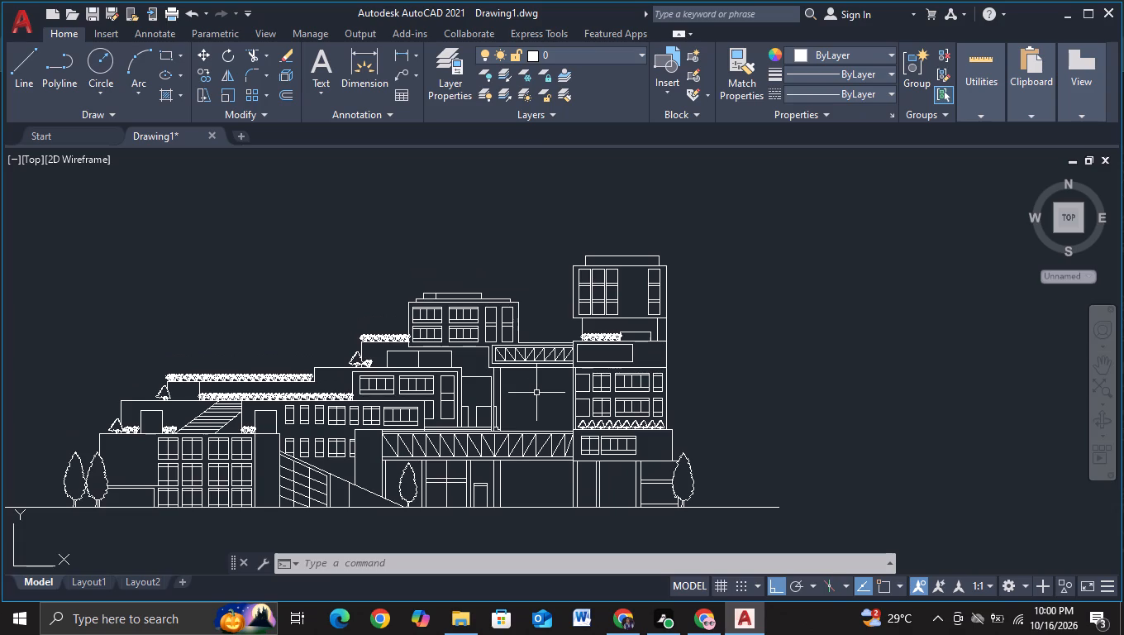
Copy the shrub beside the upper terrace's conifer twice with Ortho on, about 10 units apart, up to the low two-panel roof block.
scroll(536, 393, "up", 2)
scroll(175, 317, "up", 2)
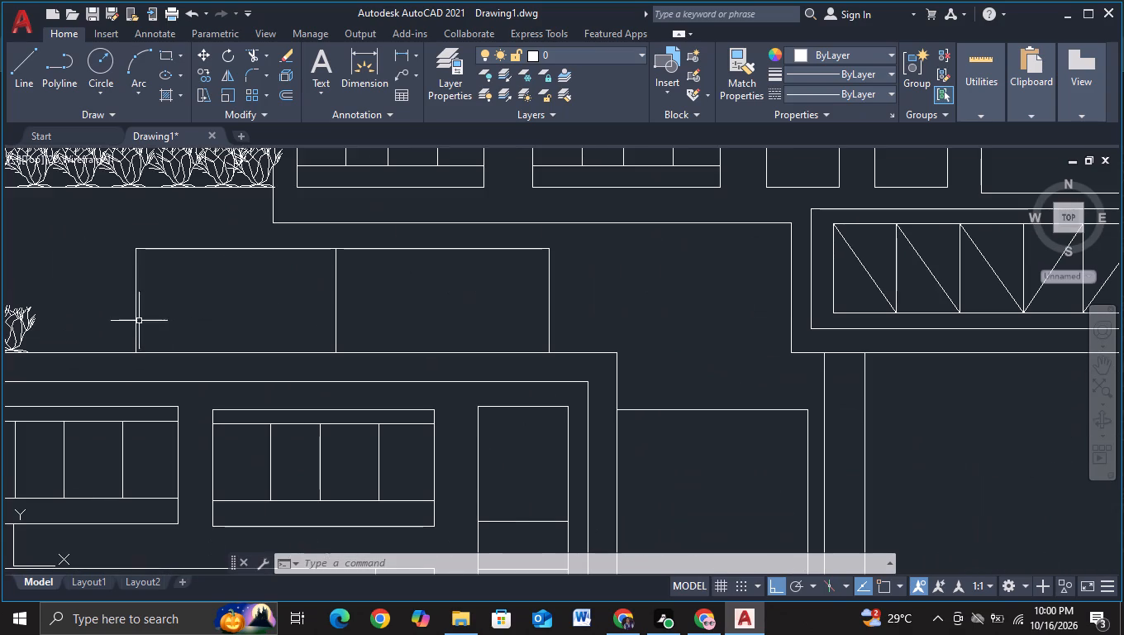
middle_click_drag(101, 320, 298, 340)
left_click(210, 348)
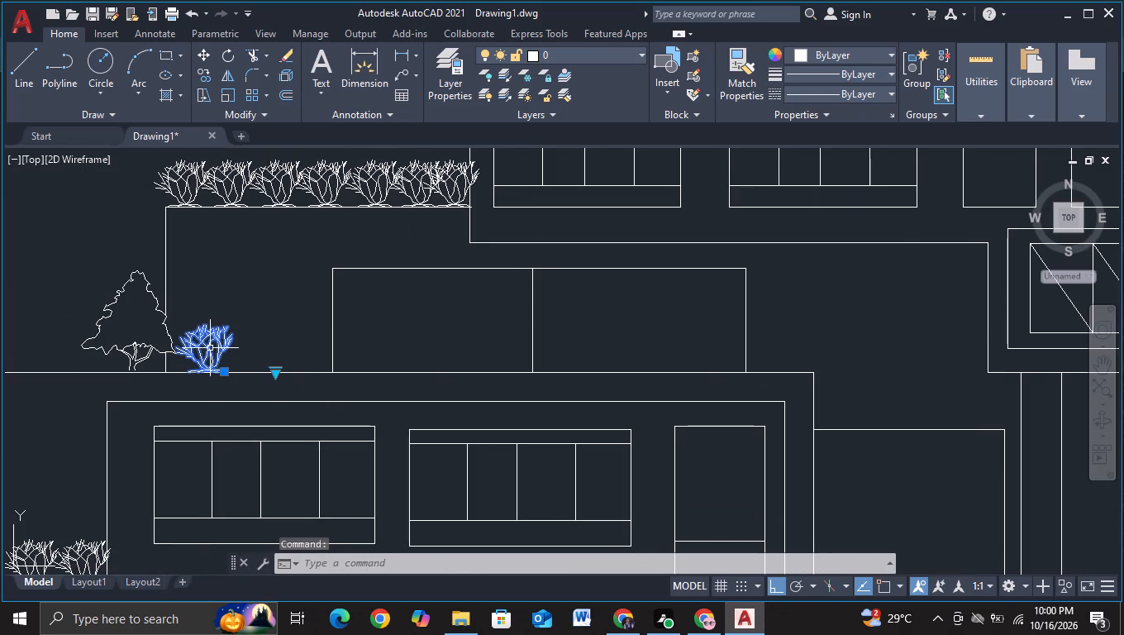
key("c")
left_click(321, 407)
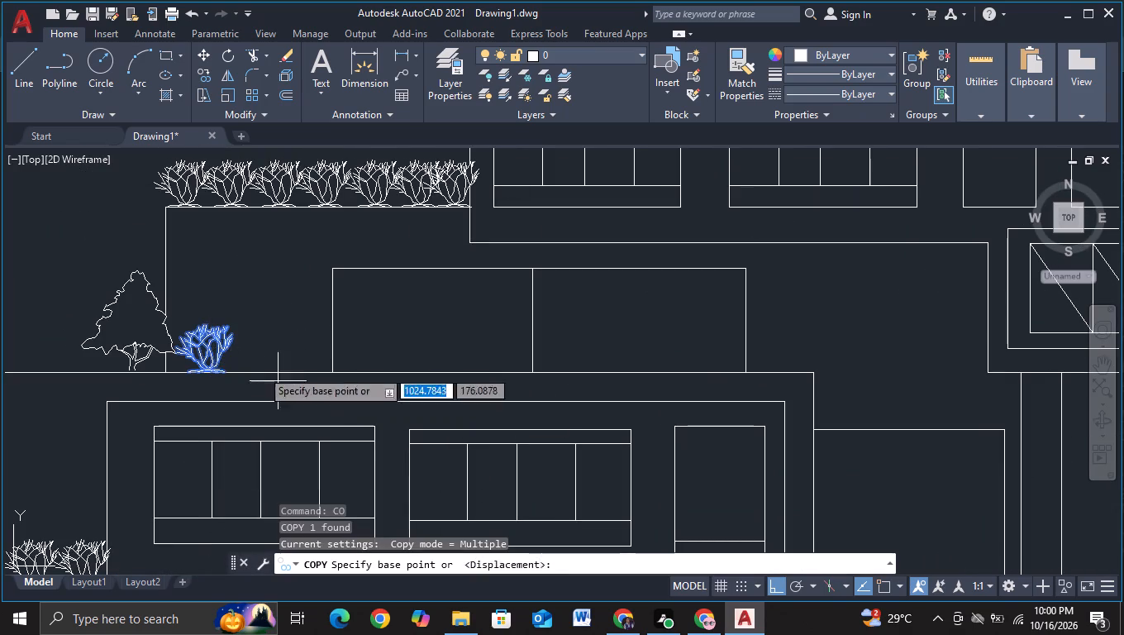
left_click(203, 341)
scroll(283, 346, "up", 1)
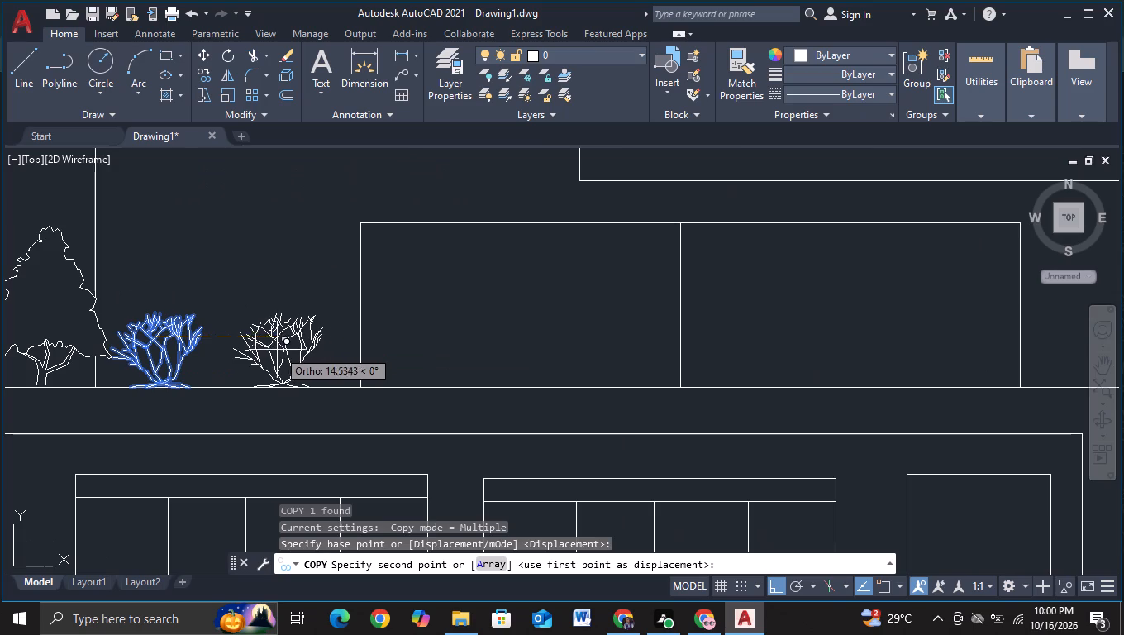
scroll(276, 350, "up", 1)
middle_click_drag(246, 351, 397, 370)
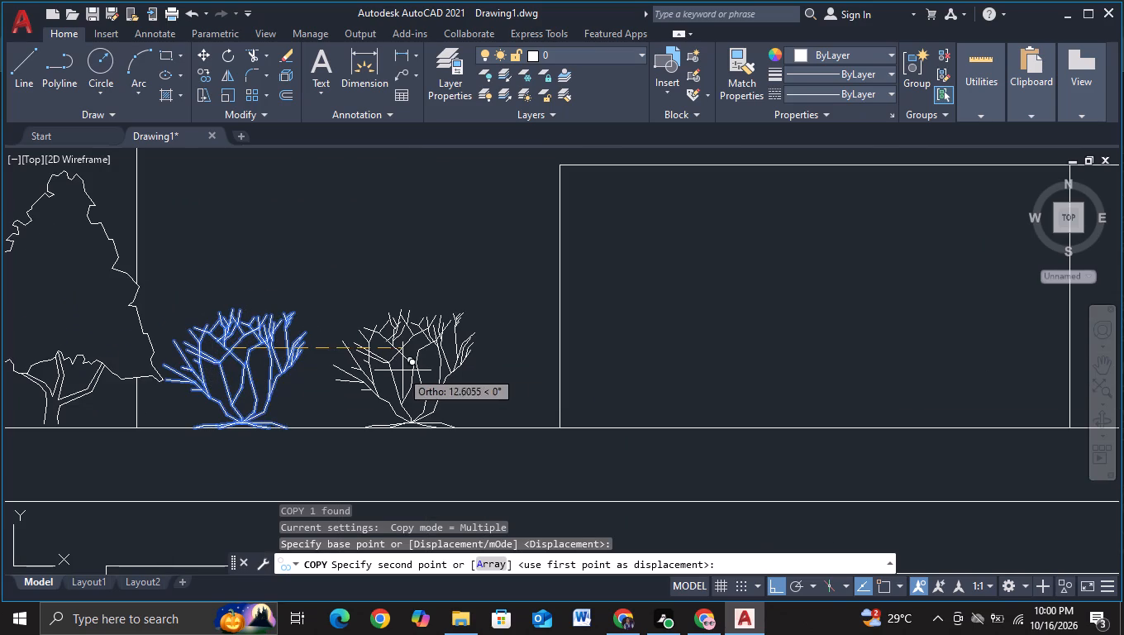
left_click(364, 370)
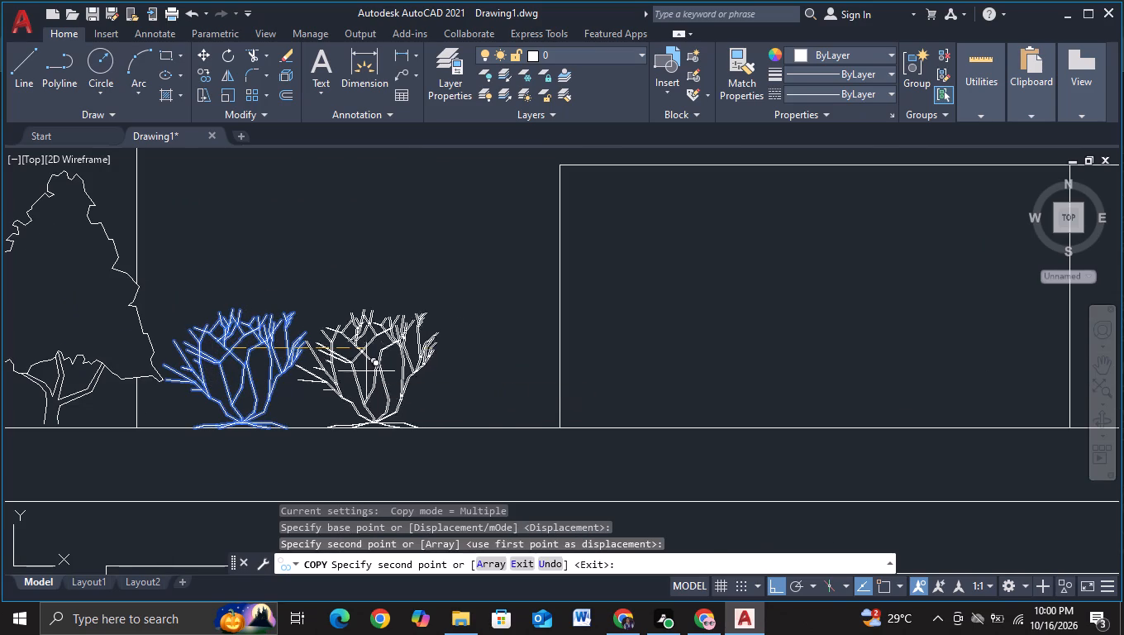
left_click(497, 373)
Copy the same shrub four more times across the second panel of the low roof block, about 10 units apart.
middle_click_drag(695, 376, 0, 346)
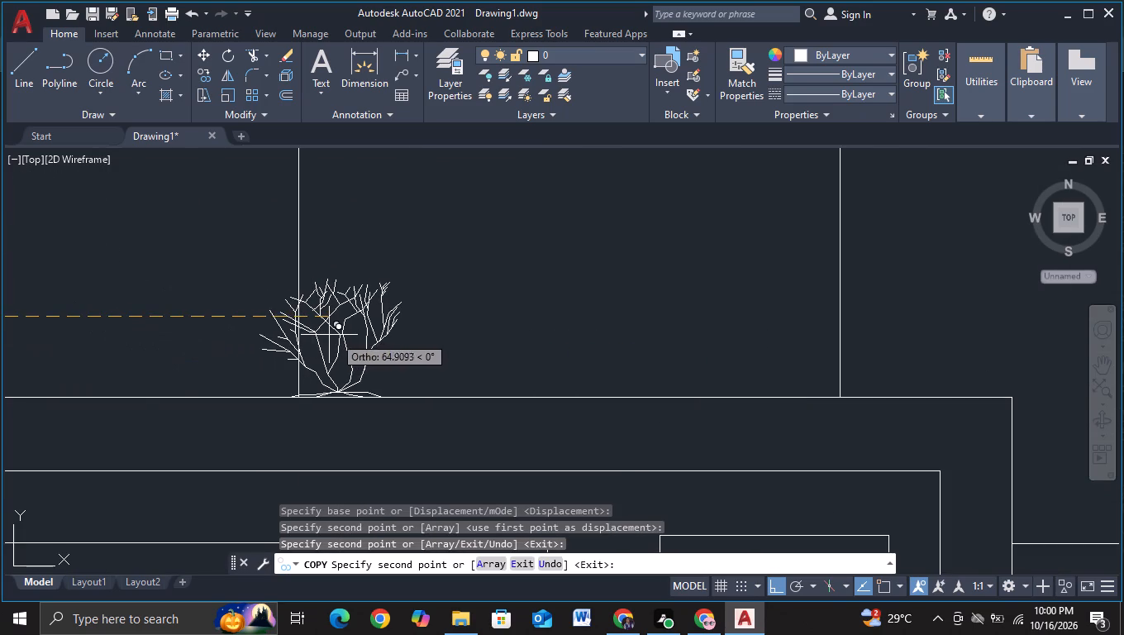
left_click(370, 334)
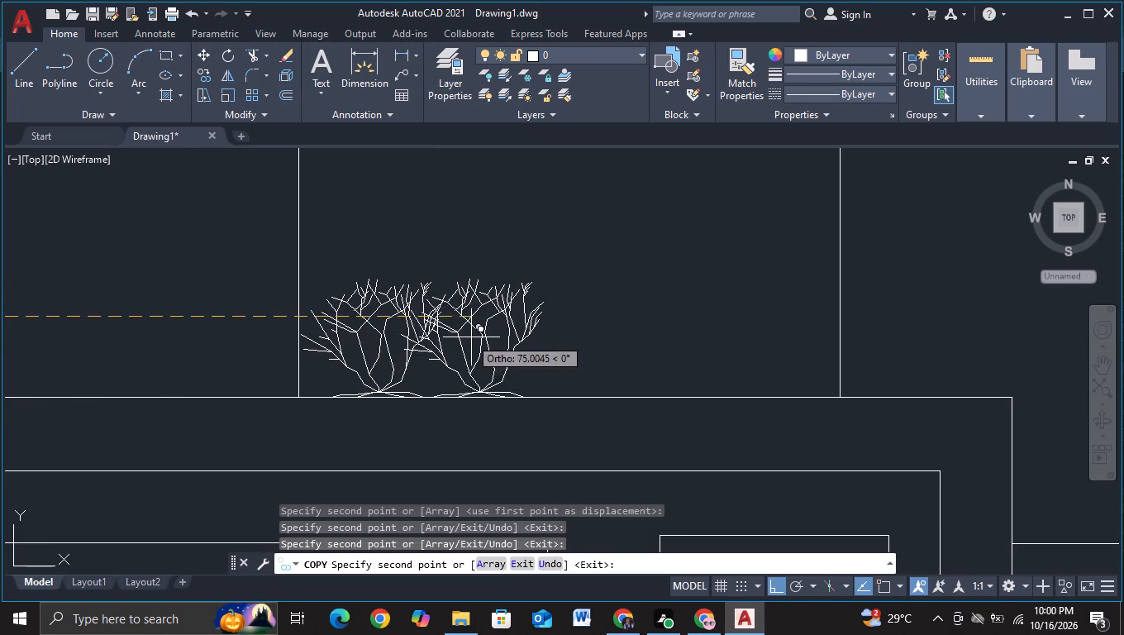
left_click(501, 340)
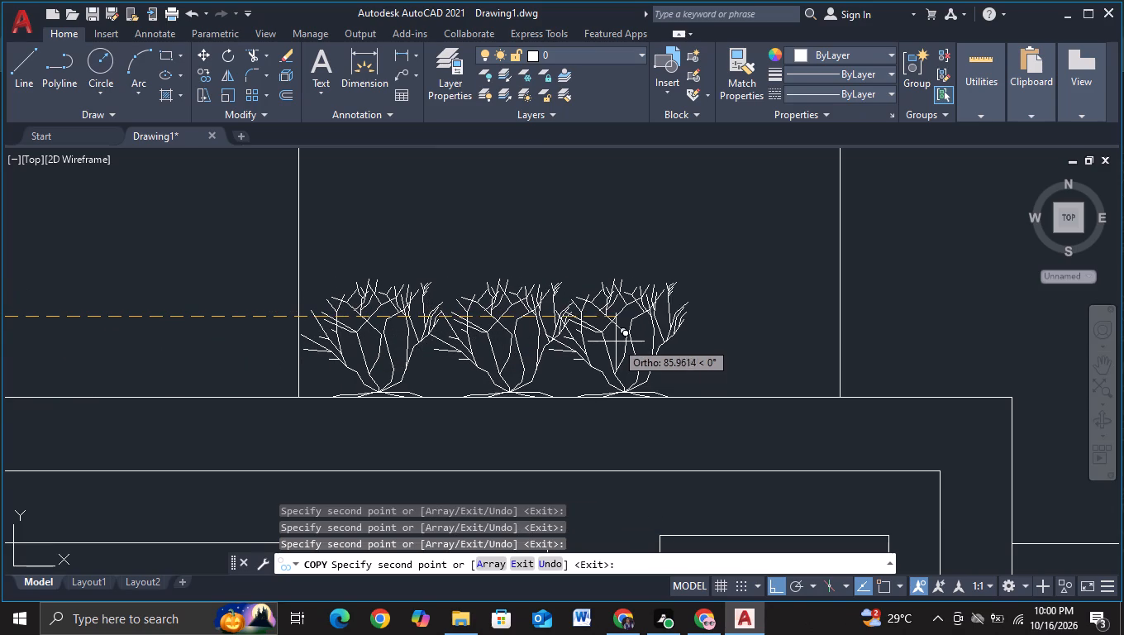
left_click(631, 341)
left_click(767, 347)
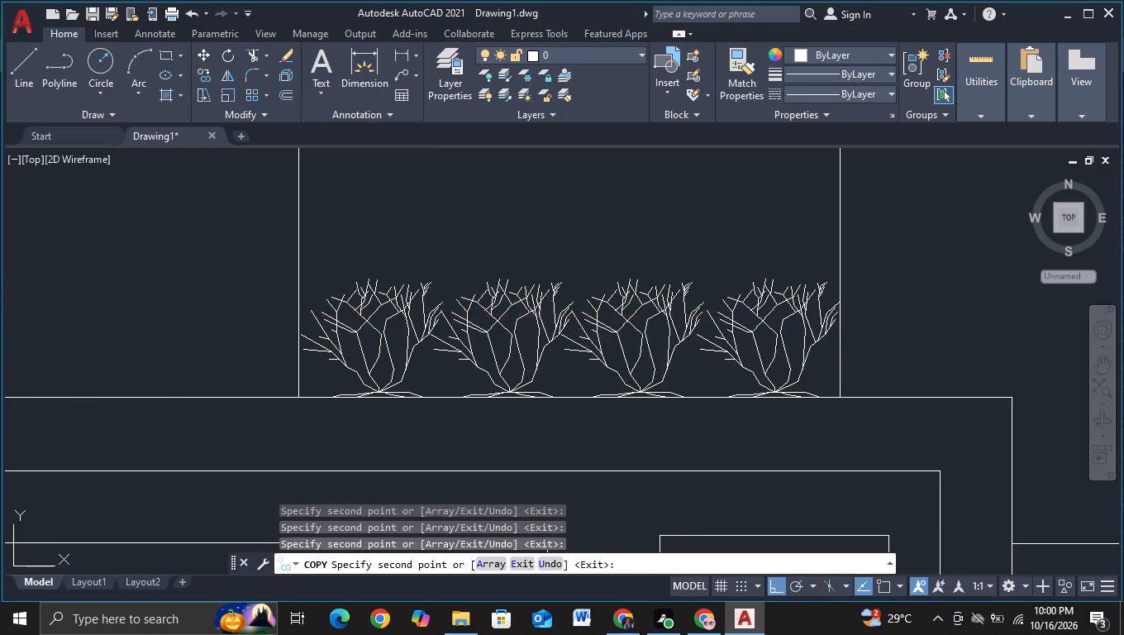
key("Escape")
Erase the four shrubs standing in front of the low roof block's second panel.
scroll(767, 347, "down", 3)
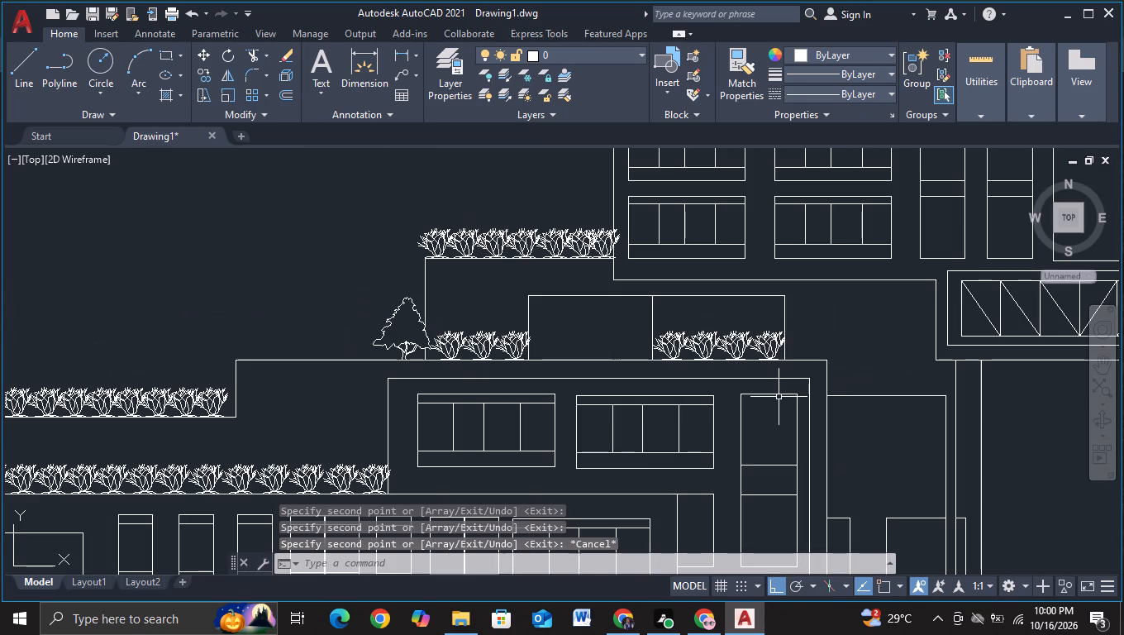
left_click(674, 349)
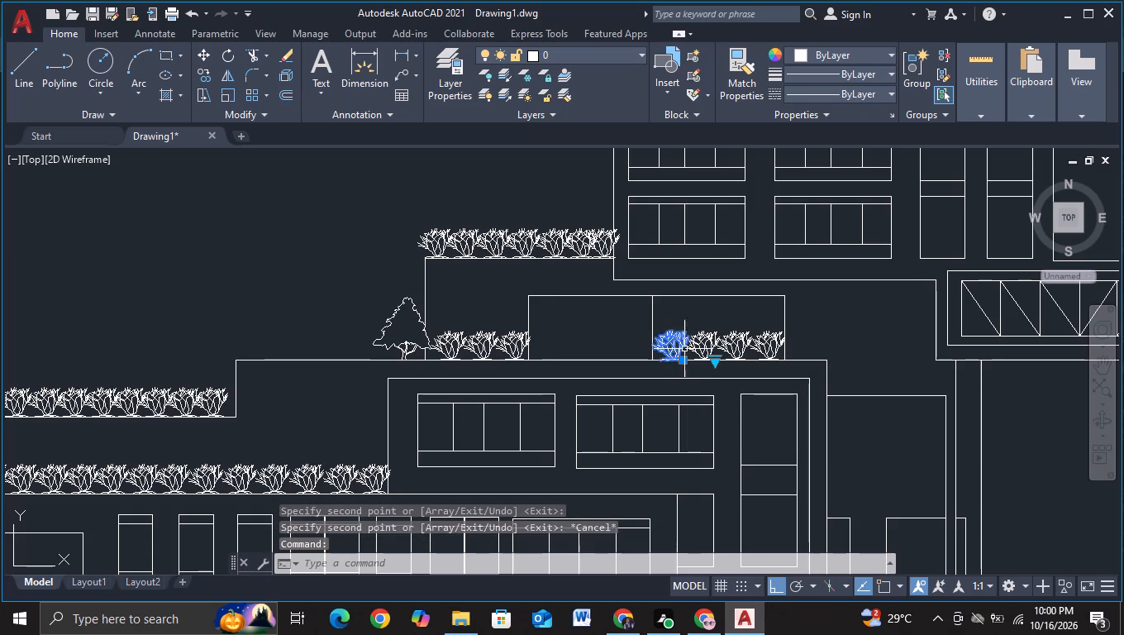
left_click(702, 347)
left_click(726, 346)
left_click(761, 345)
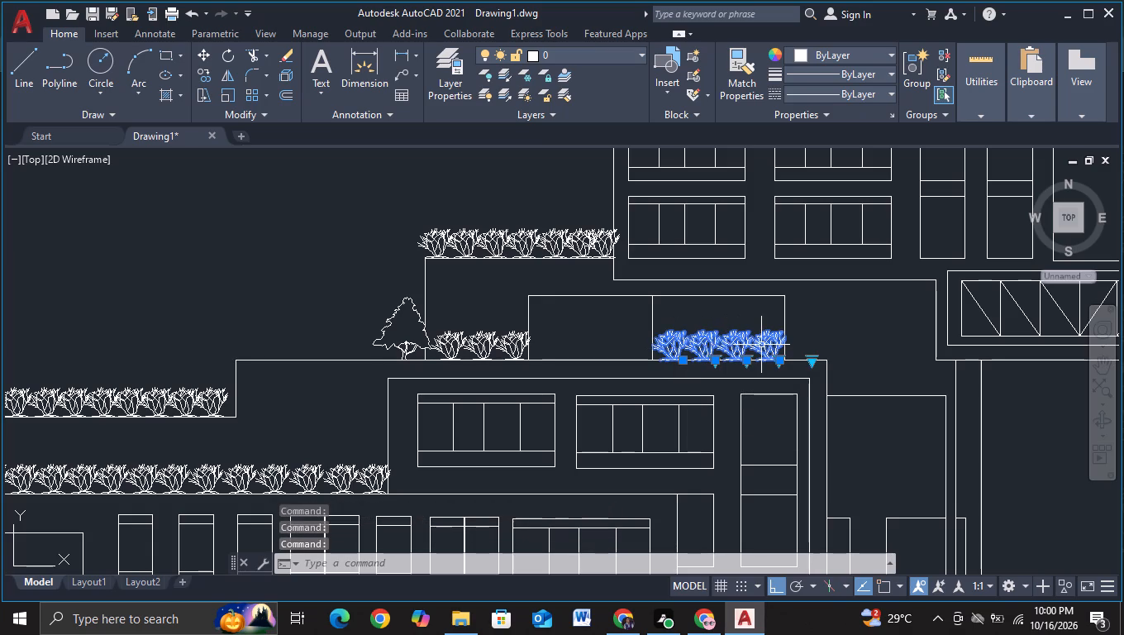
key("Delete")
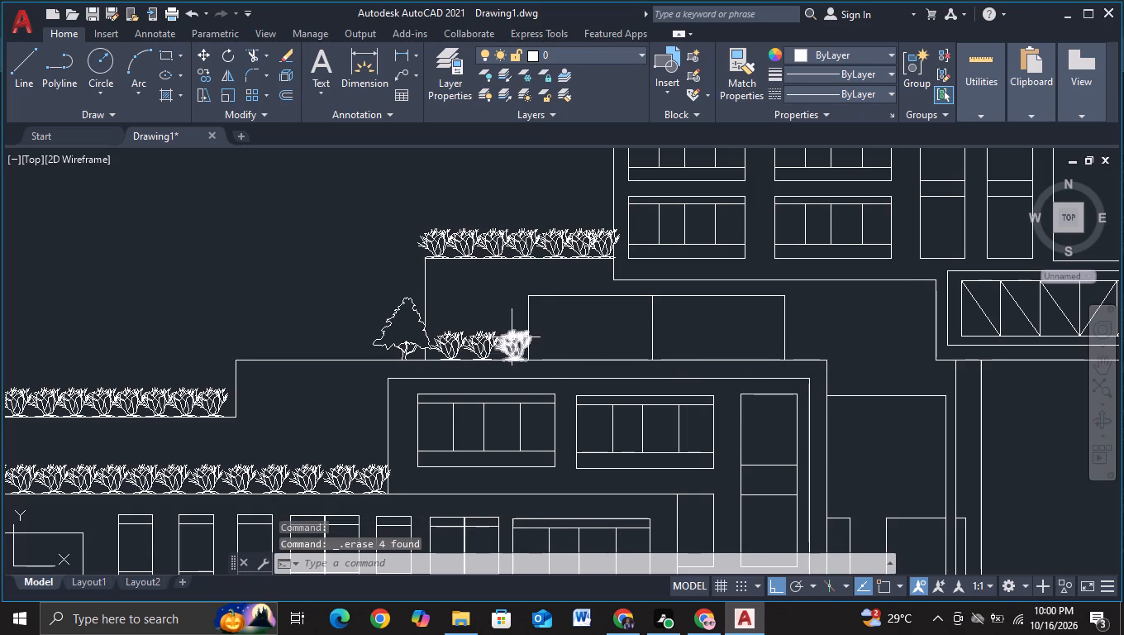
Trim the low roof block's near vertical edge where it crosses the branches of the last shrub in the three-shrub row.
scroll(519, 335, "up", 2)
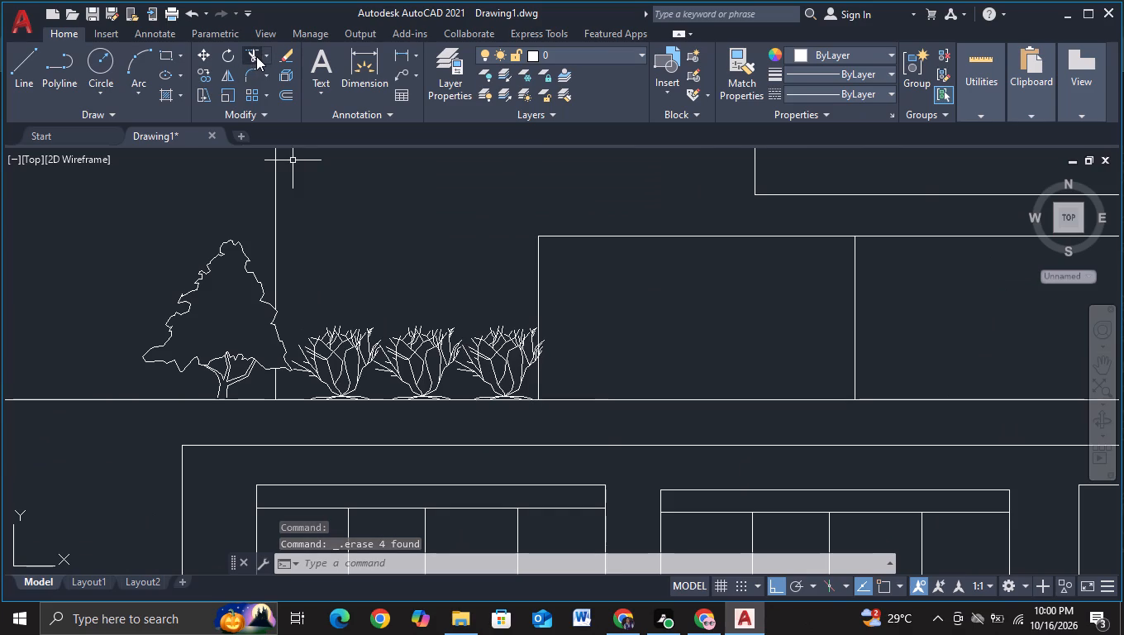
left_click(254, 56)
scroll(507, 265, "up", 2)
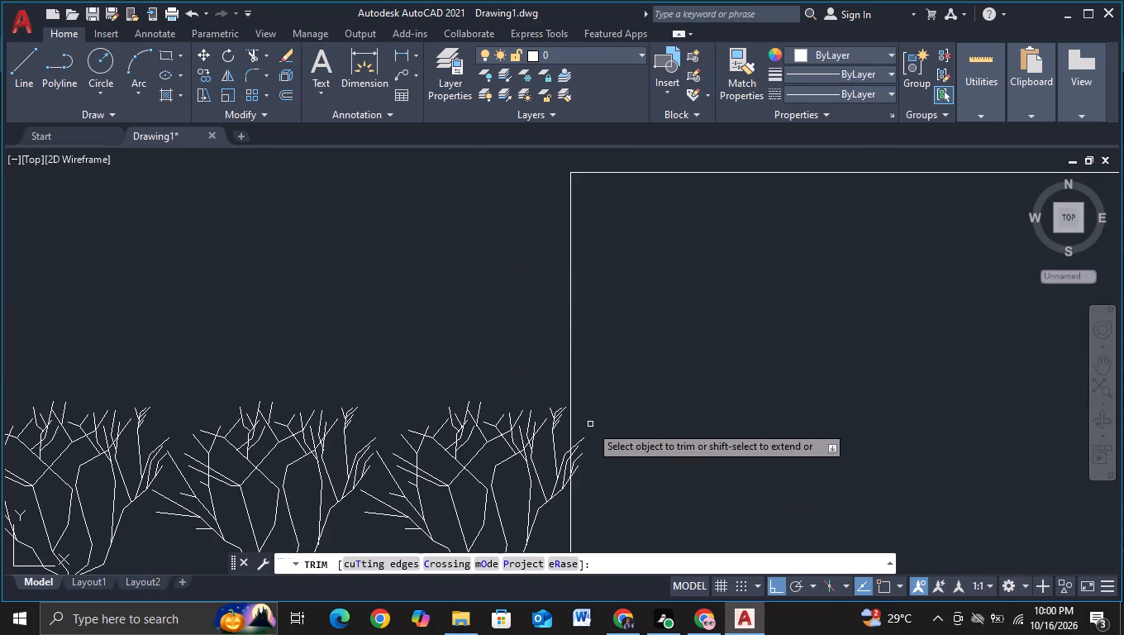
middle_click_drag(590, 428, 558, 351)
scroll(556, 360, "up", 2)
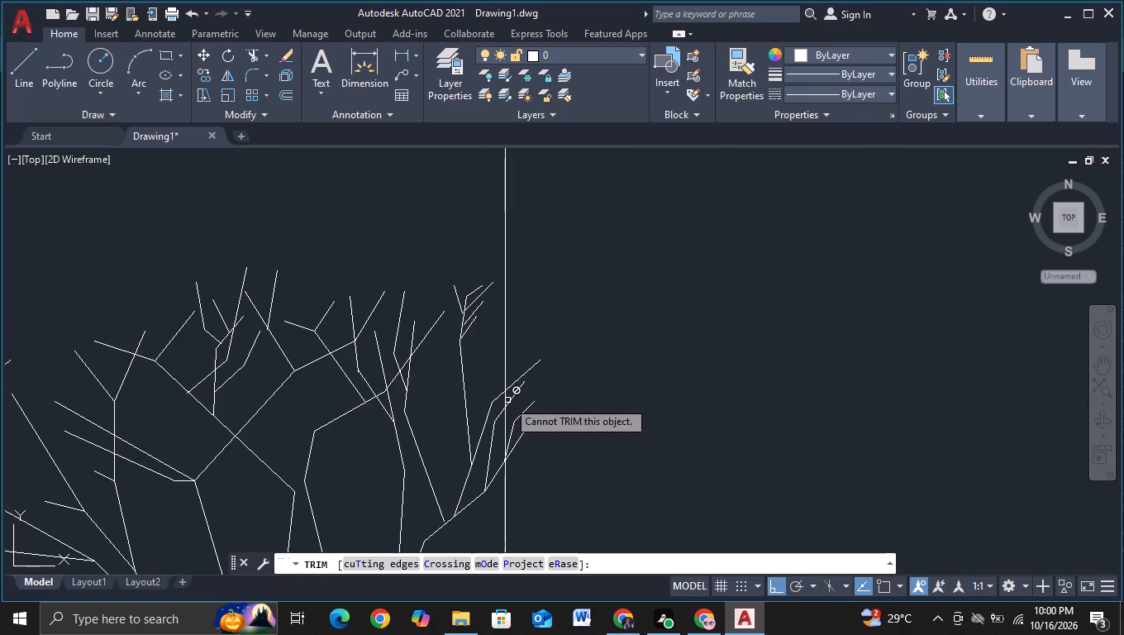
left_click_drag(507, 393, 502, 408)
left_click(503, 401)
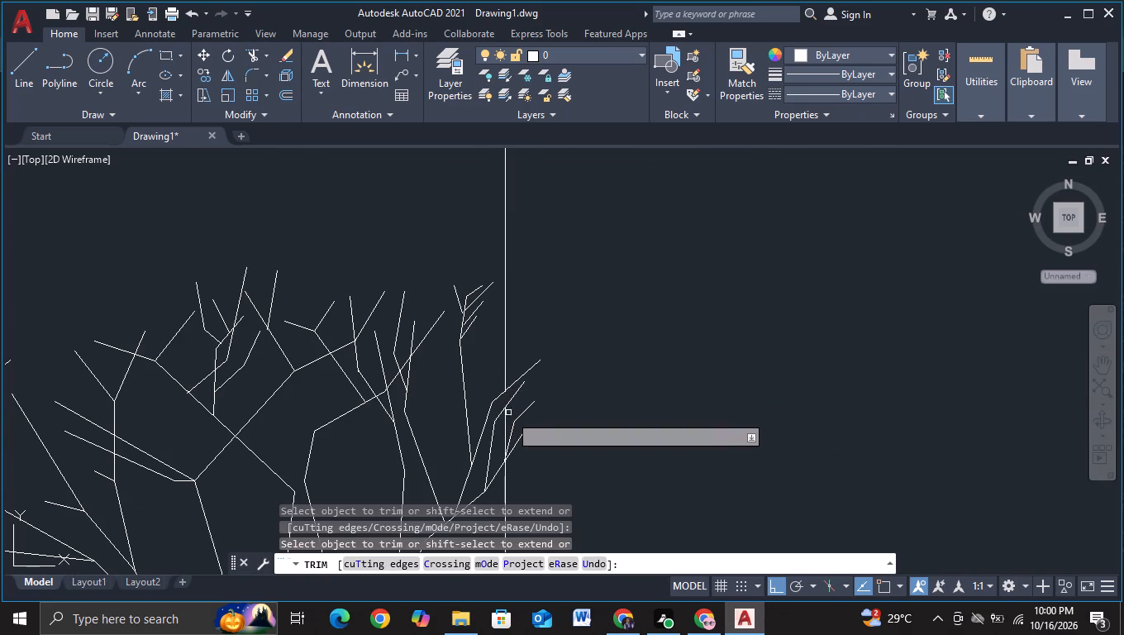
left_click(505, 418)
scroll(541, 421, "down", 2)
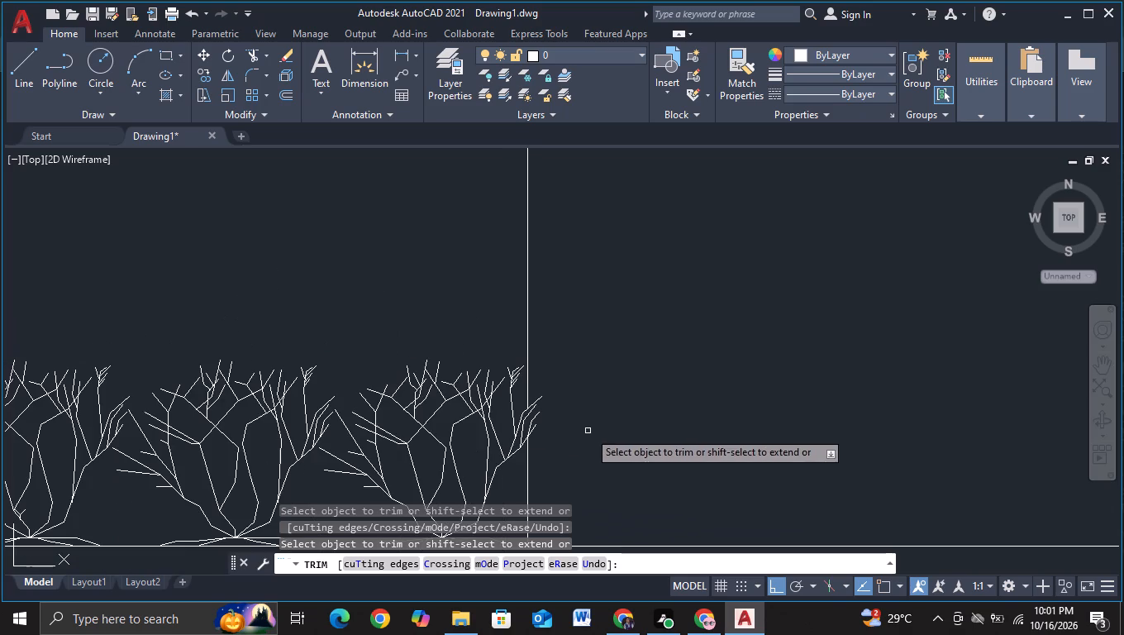
key("Escape")
left_click(12, 84)
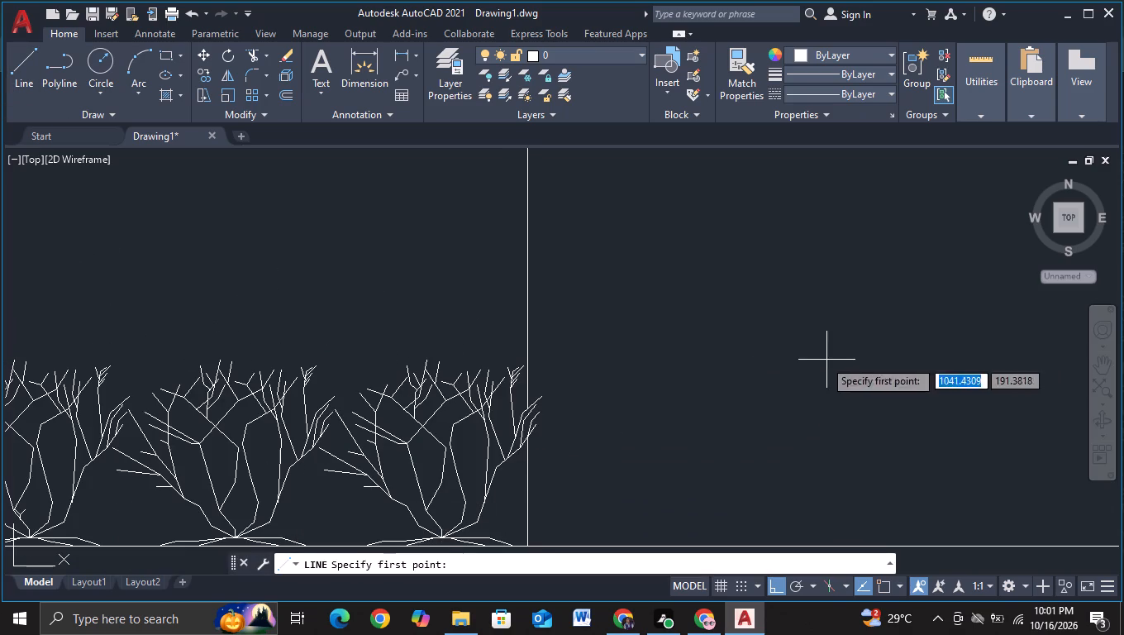
key("Escape")
Copy the row's last shrub twice with Ortho on to the roof strip beyond the low block, about 86 and 92 units away.
left_click(450, 438)
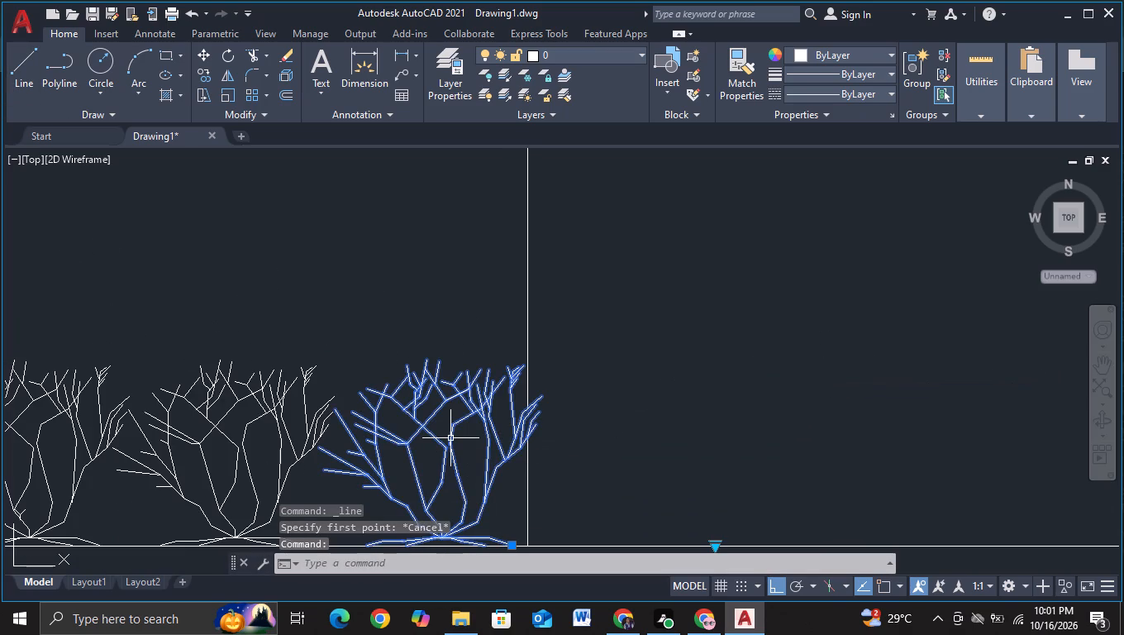
key("c")
left_click(527, 486)
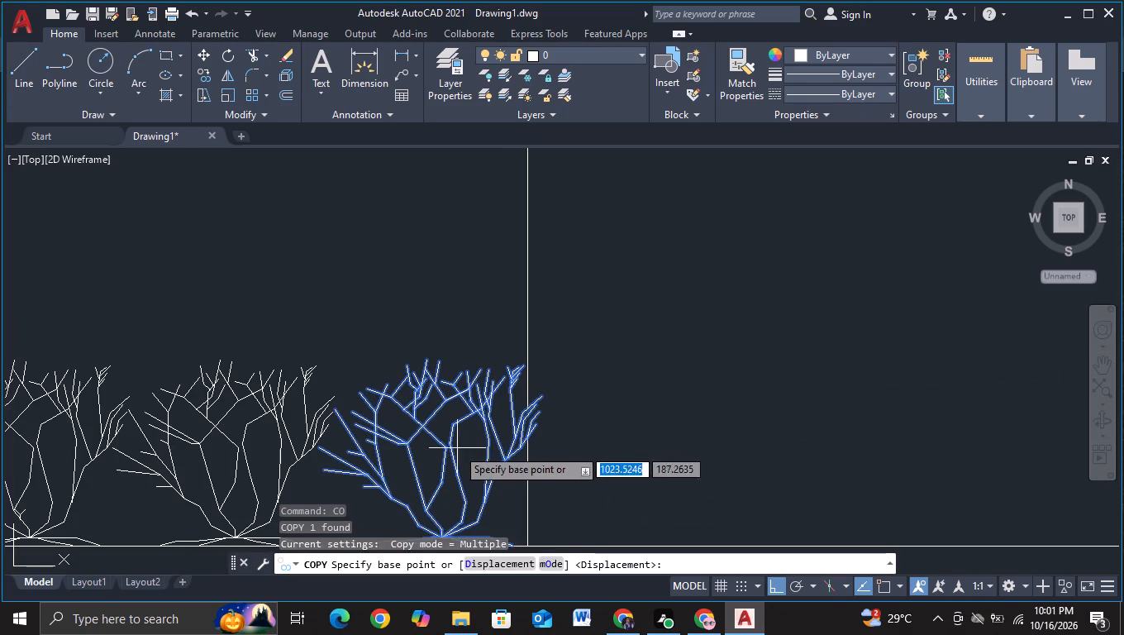
left_click_drag(456, 447, 602, 448)
middle_click_drag(843, 438, 0, 341)
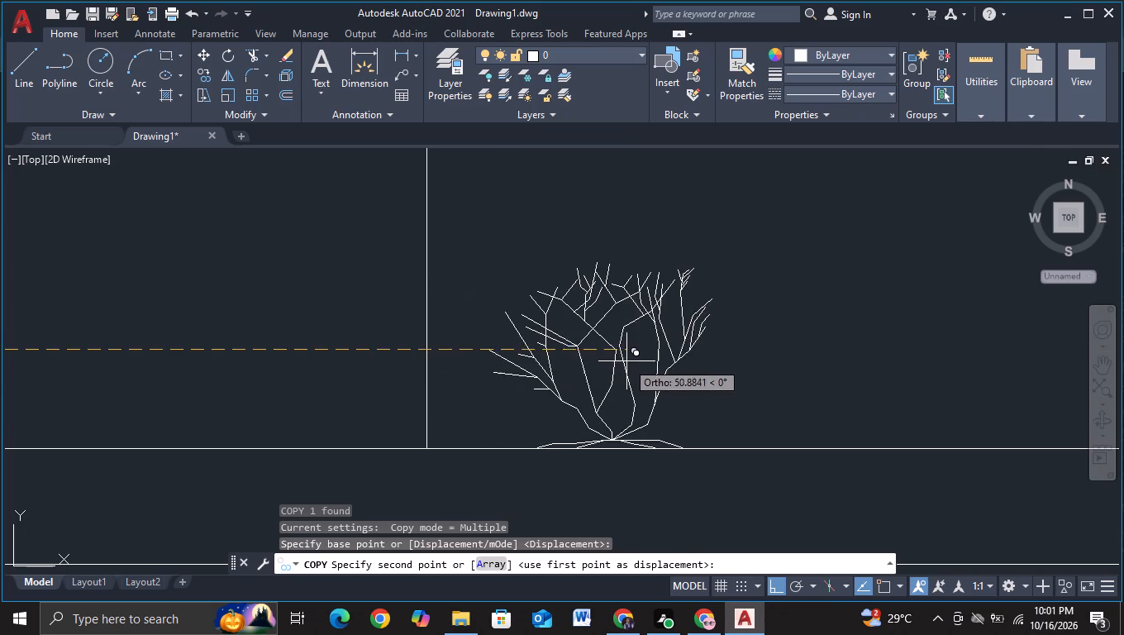
scroll(627, 361, "down", 3)
middle_click_drag(702, 365, 318, 382)
scroll(404, 369, "up", 2)
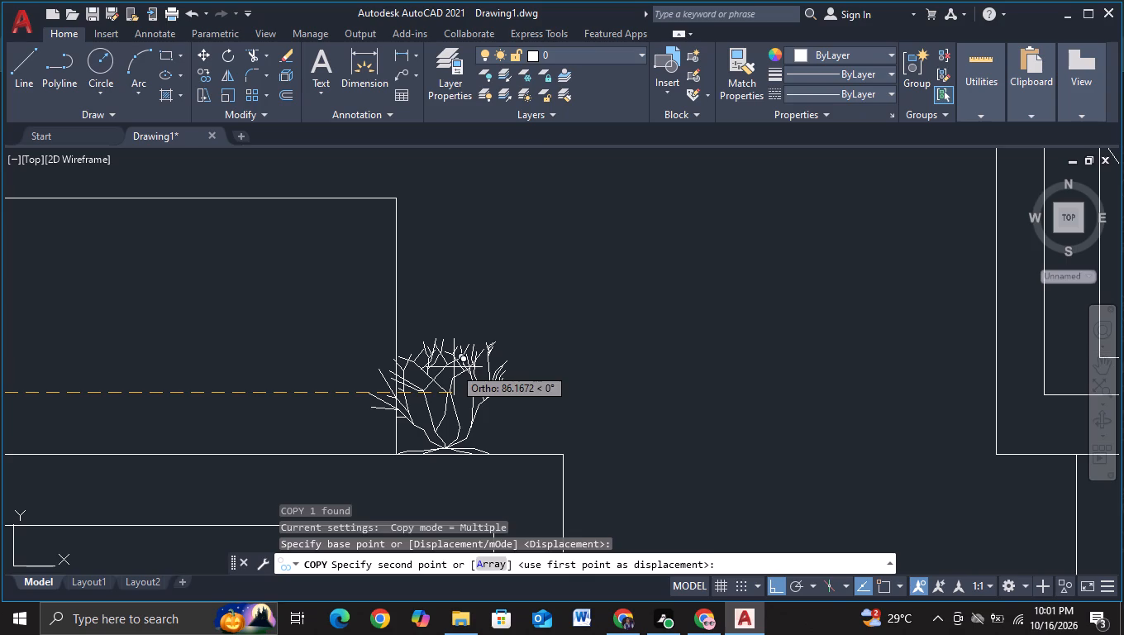
left_click(454, 367)
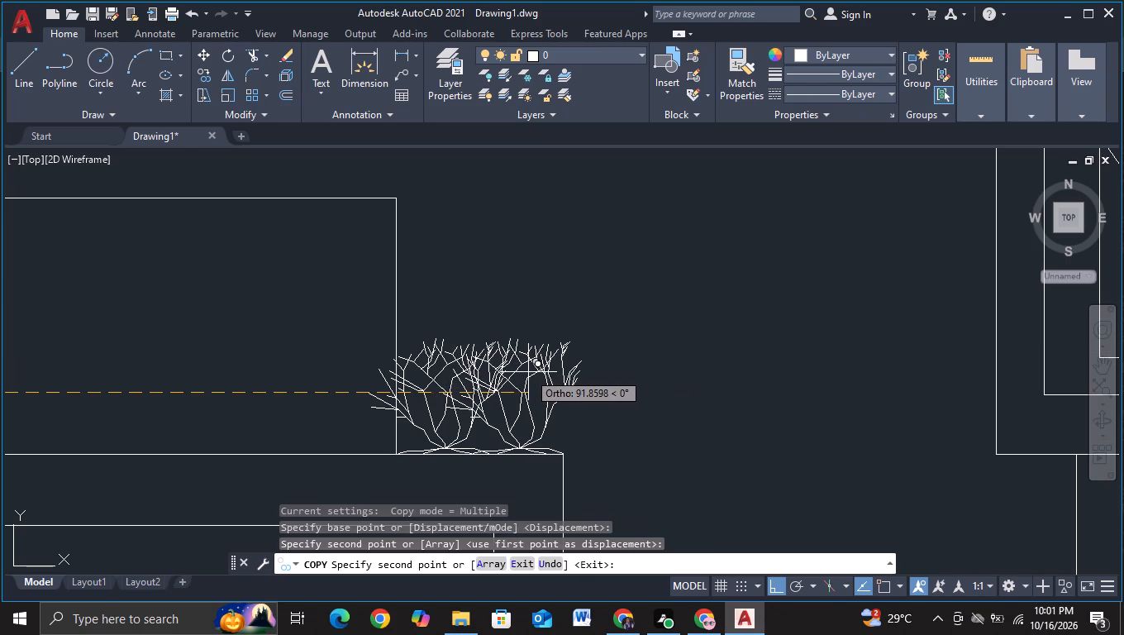
left_click(528, 372)
key("Escape")
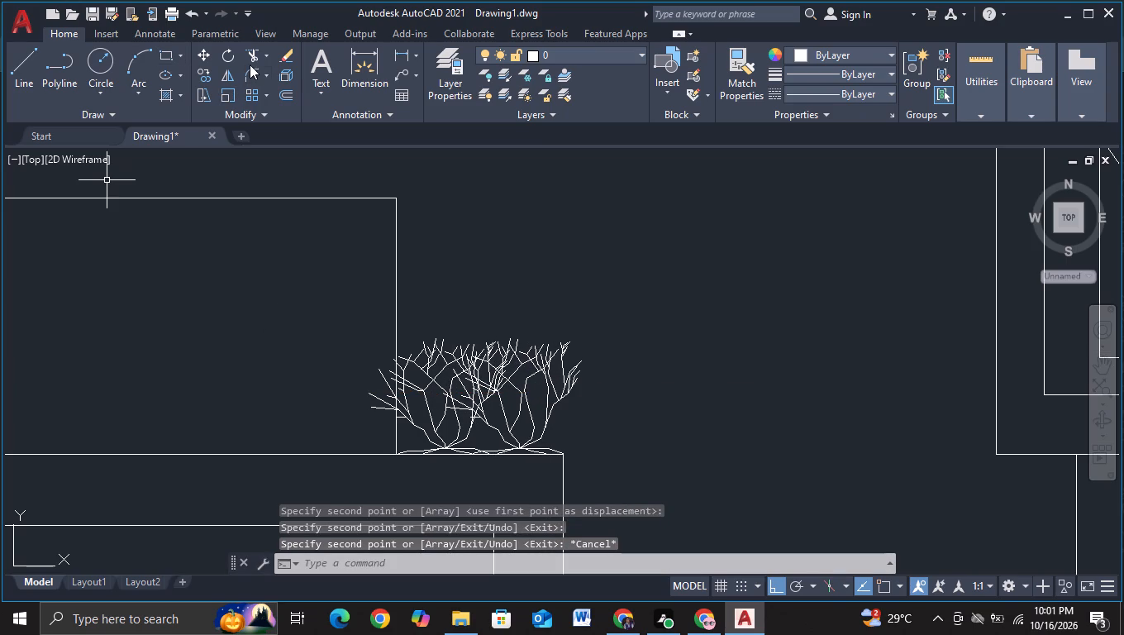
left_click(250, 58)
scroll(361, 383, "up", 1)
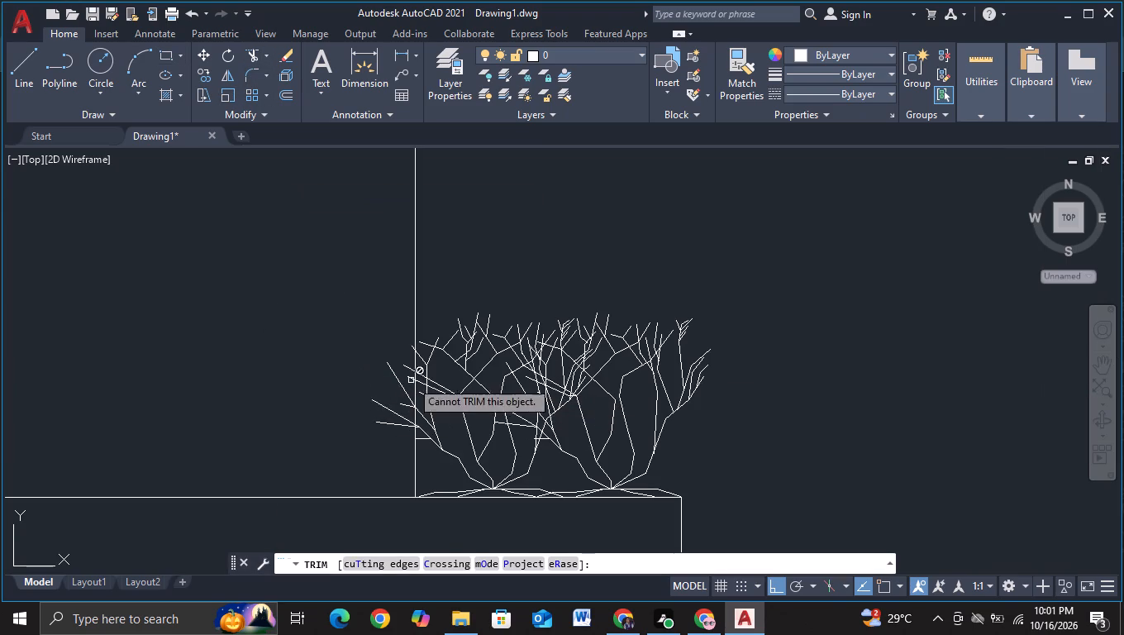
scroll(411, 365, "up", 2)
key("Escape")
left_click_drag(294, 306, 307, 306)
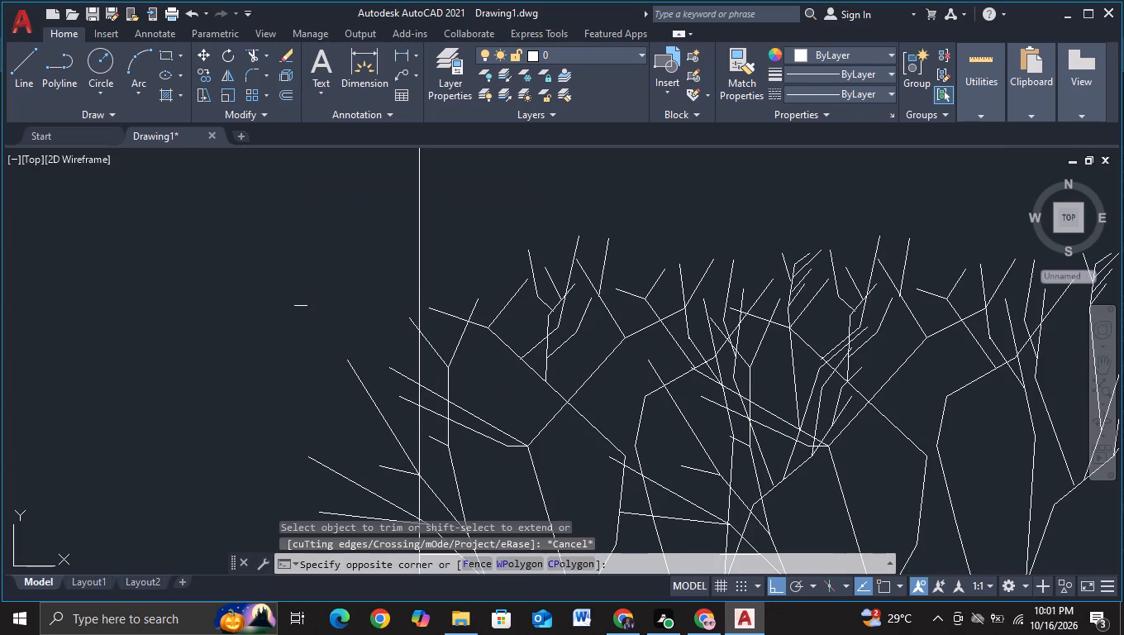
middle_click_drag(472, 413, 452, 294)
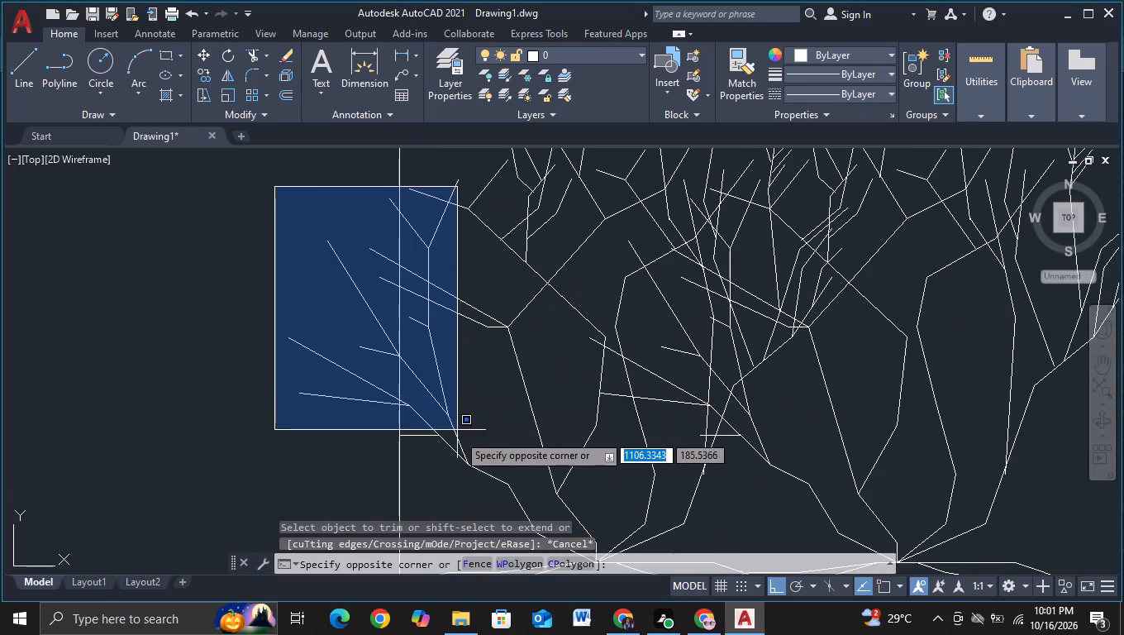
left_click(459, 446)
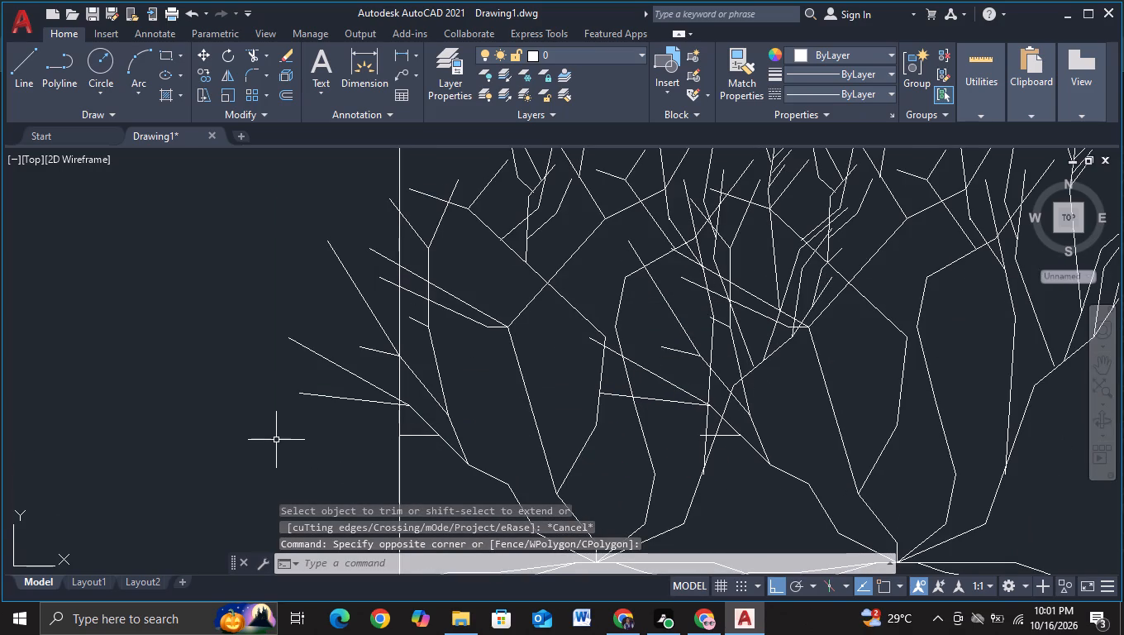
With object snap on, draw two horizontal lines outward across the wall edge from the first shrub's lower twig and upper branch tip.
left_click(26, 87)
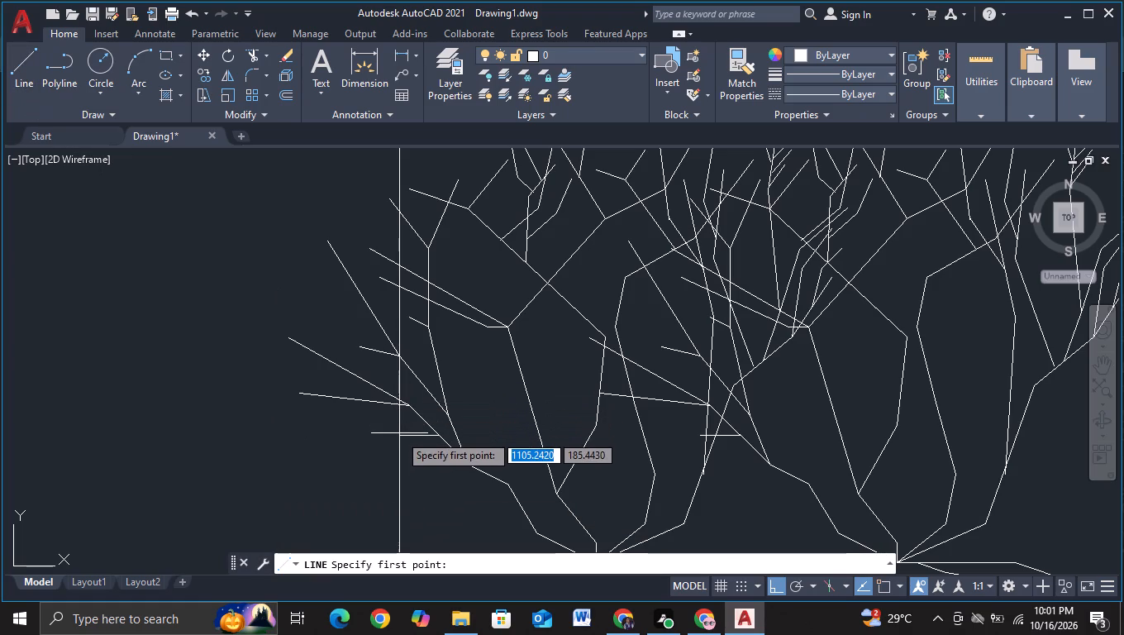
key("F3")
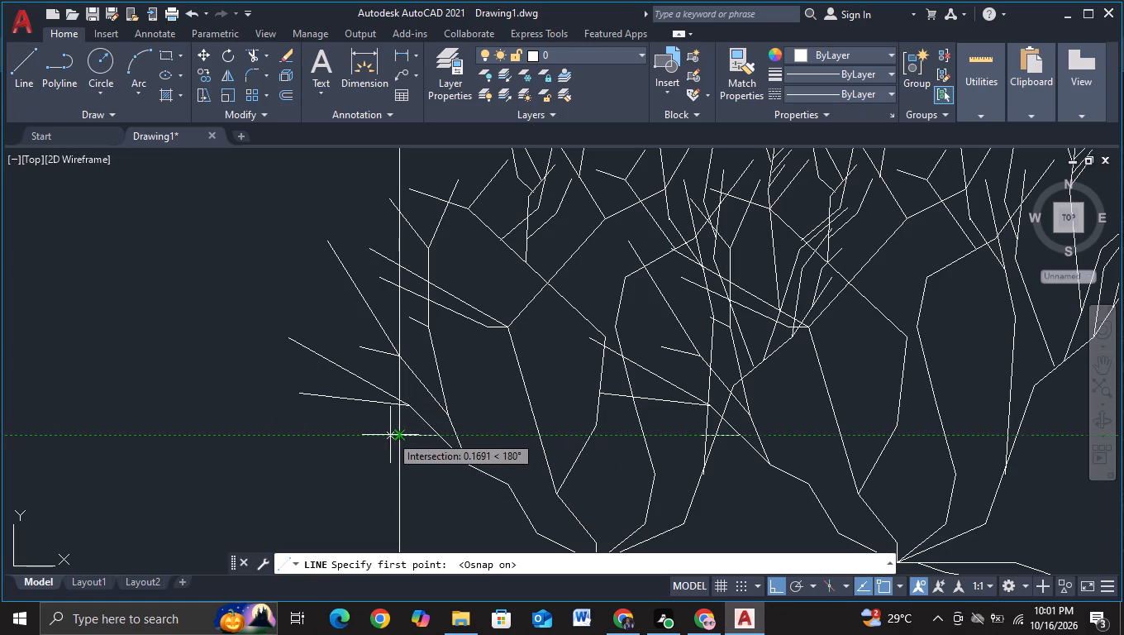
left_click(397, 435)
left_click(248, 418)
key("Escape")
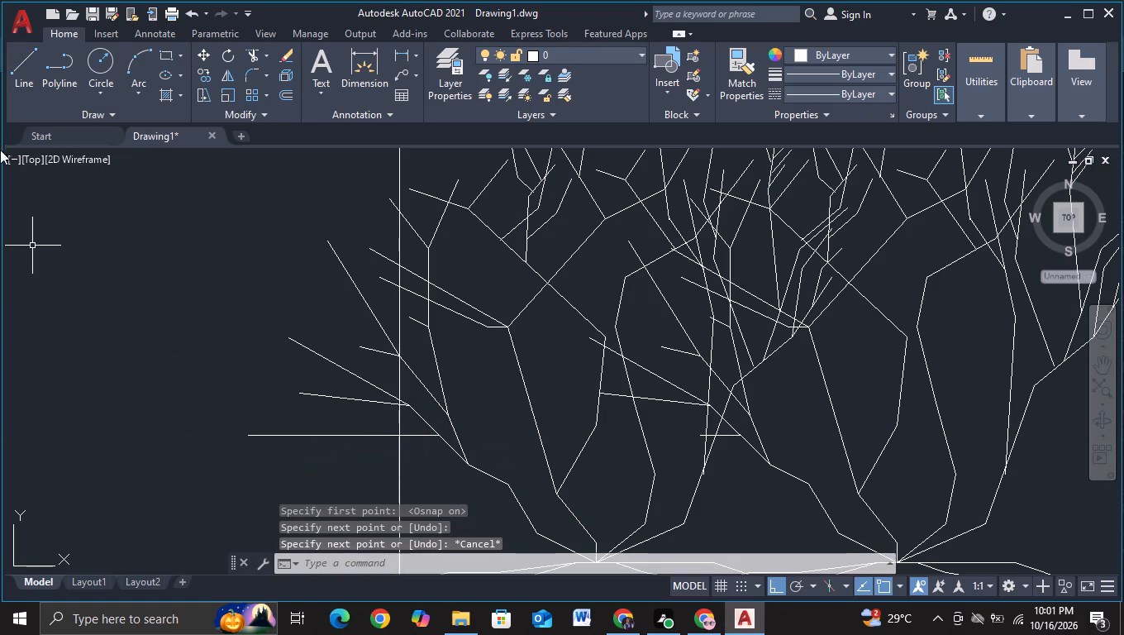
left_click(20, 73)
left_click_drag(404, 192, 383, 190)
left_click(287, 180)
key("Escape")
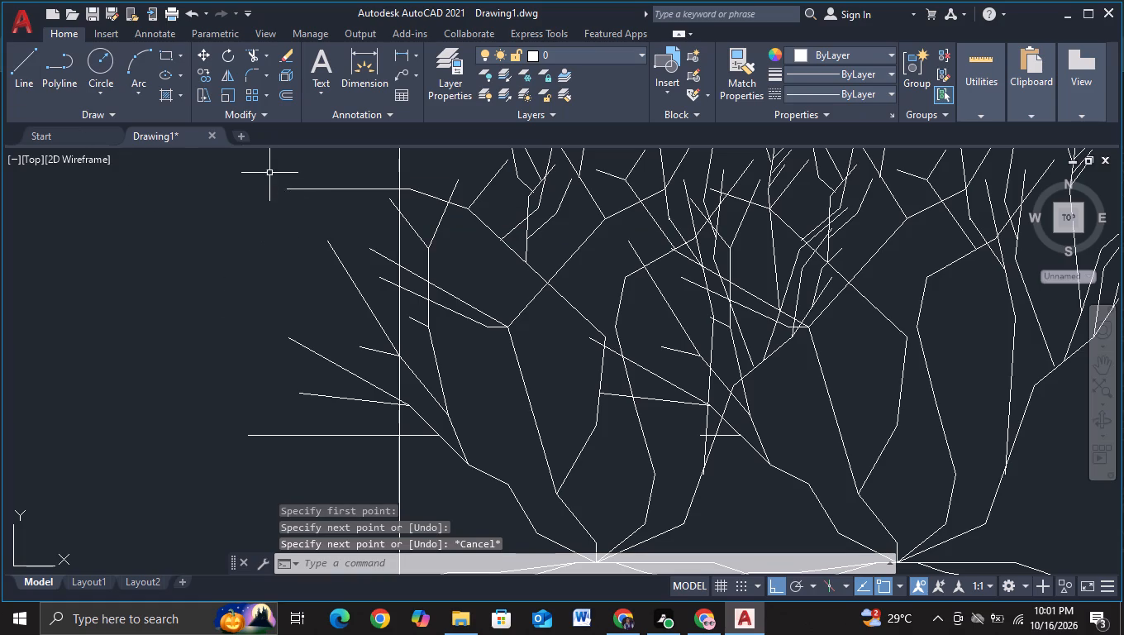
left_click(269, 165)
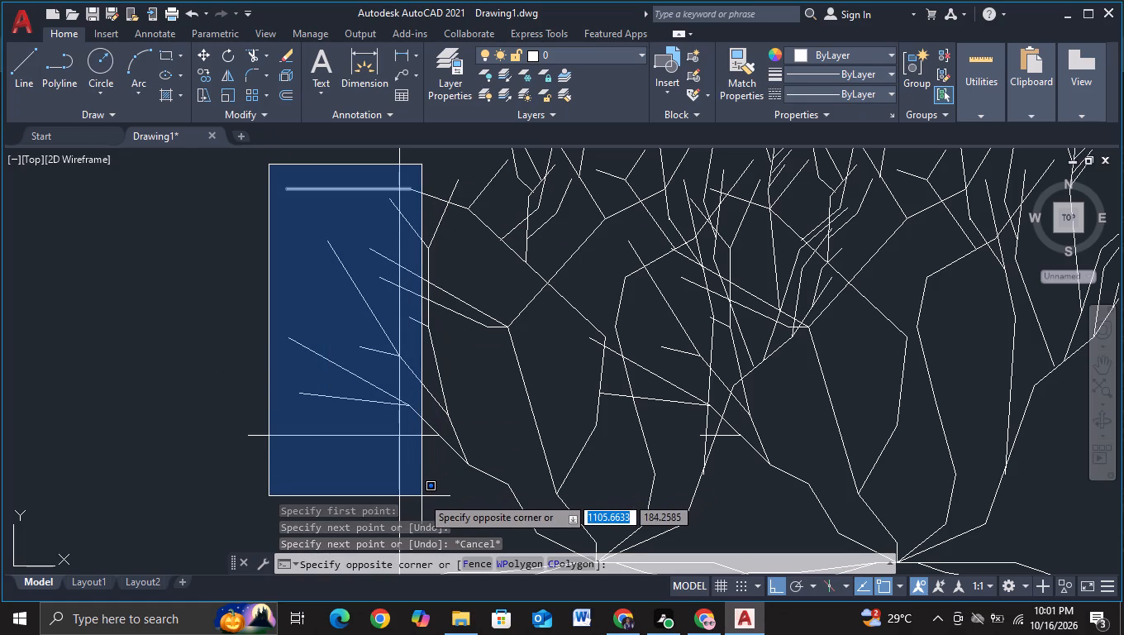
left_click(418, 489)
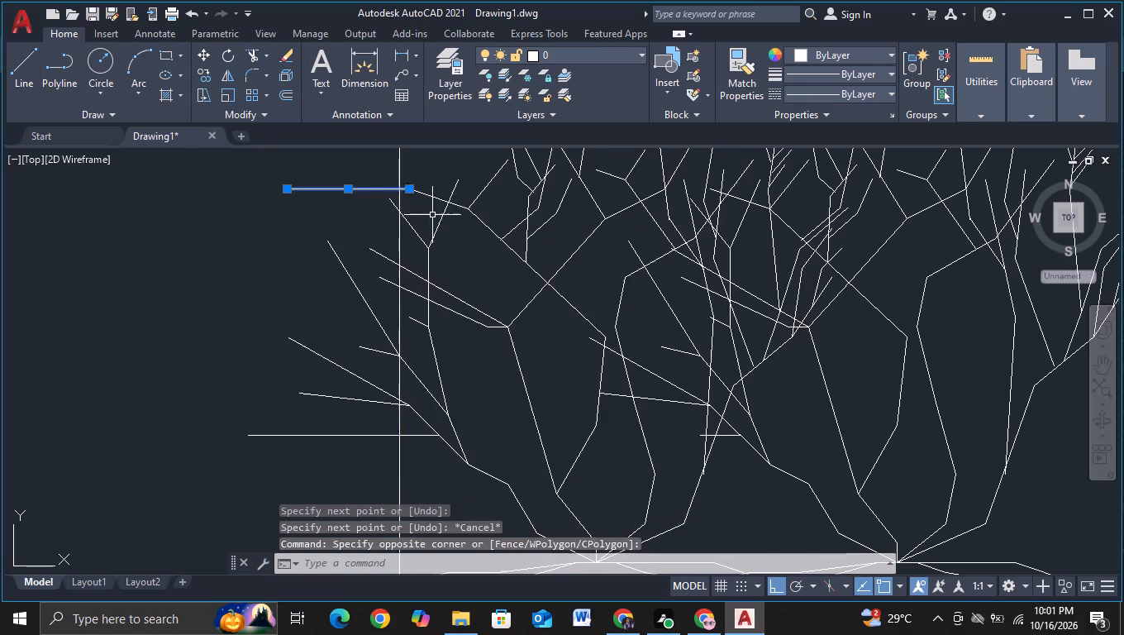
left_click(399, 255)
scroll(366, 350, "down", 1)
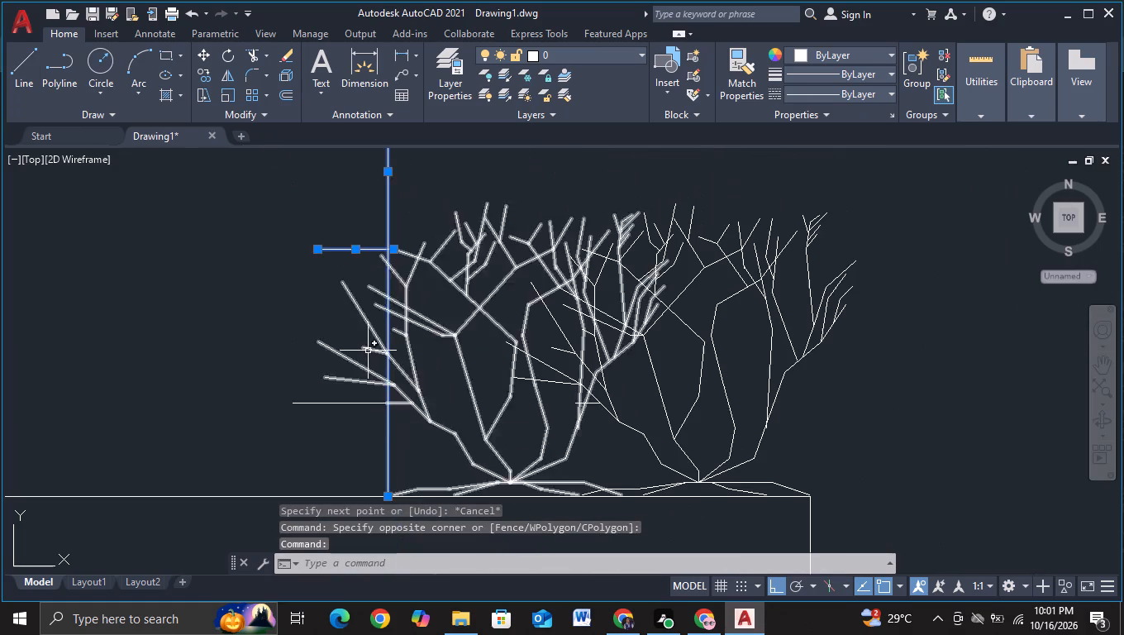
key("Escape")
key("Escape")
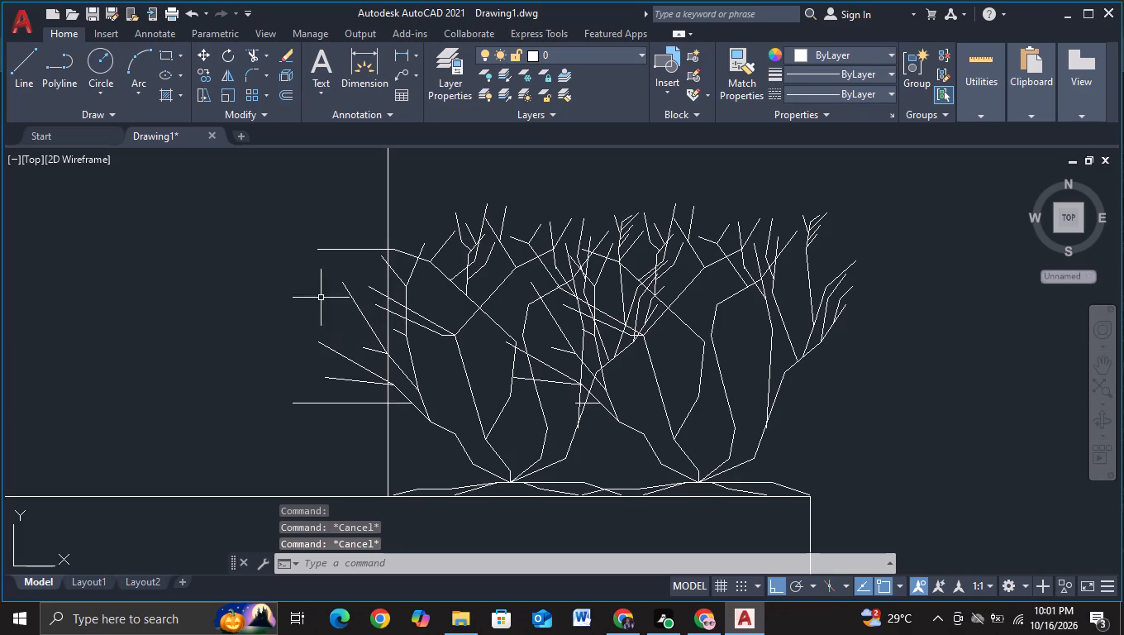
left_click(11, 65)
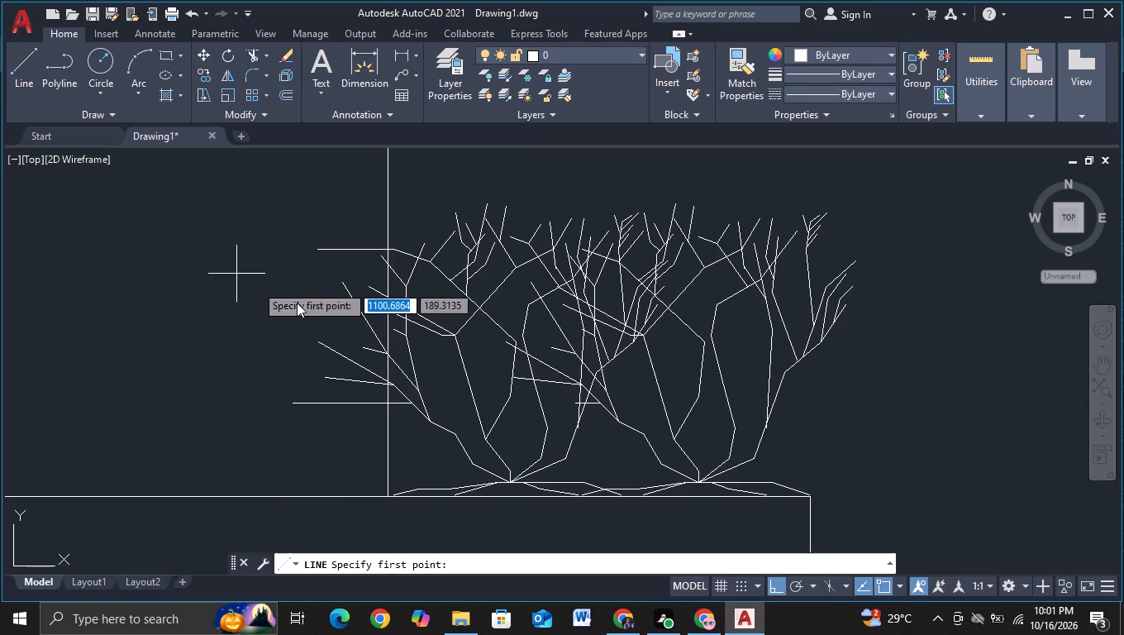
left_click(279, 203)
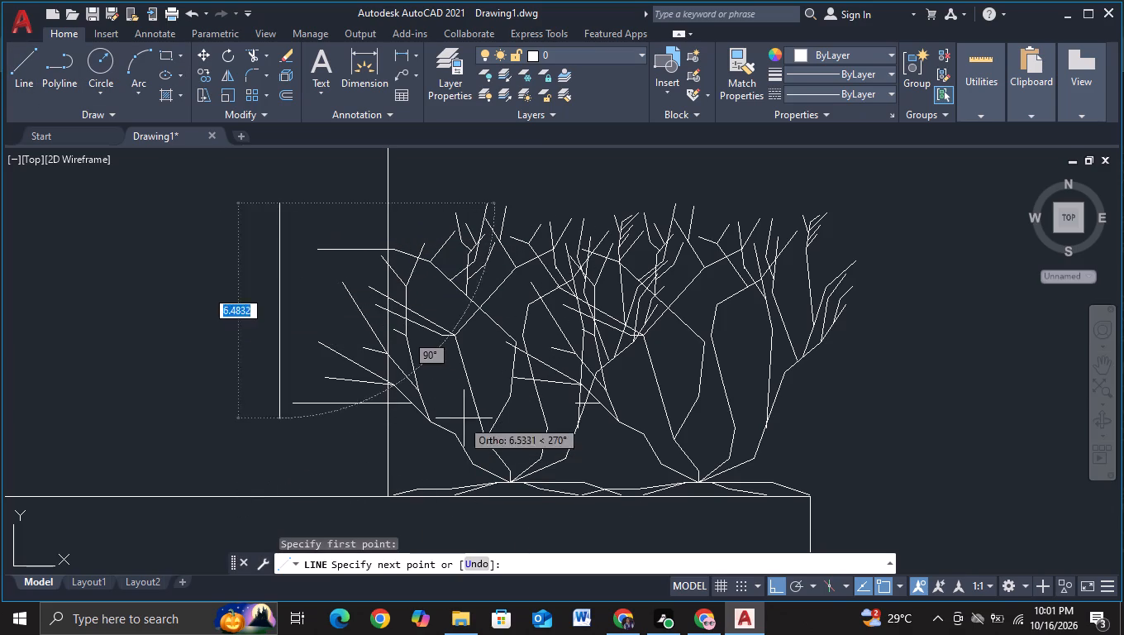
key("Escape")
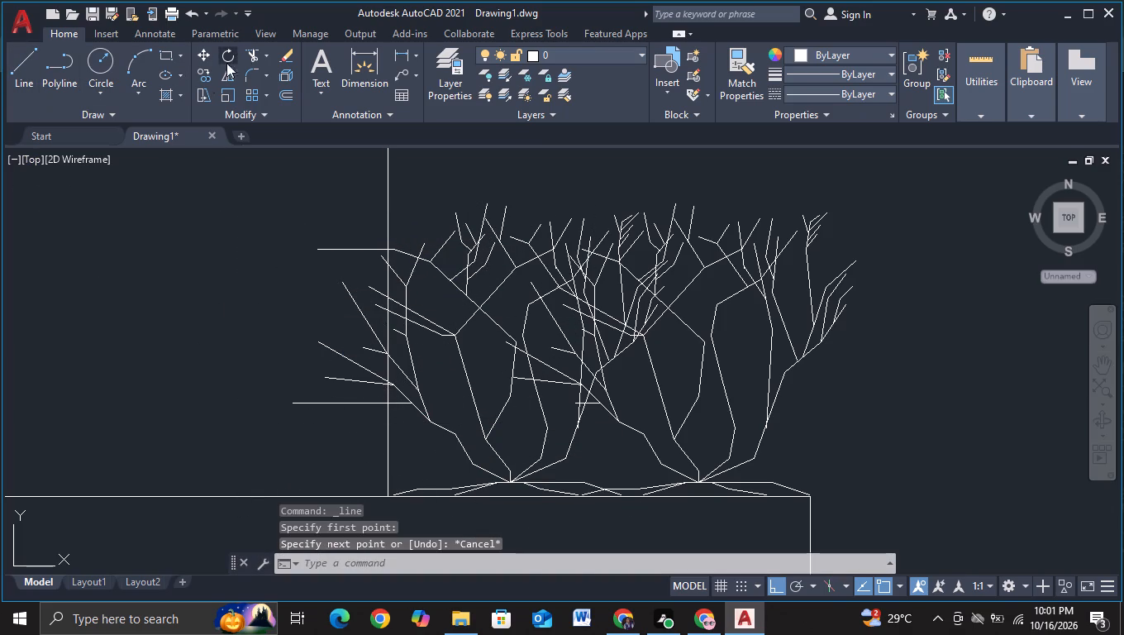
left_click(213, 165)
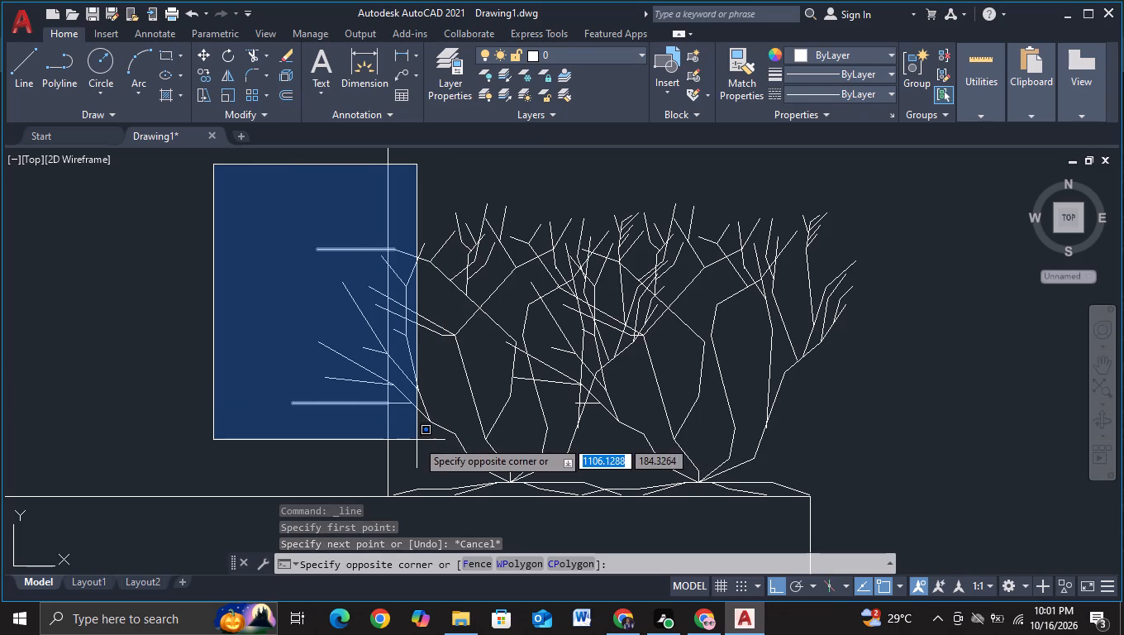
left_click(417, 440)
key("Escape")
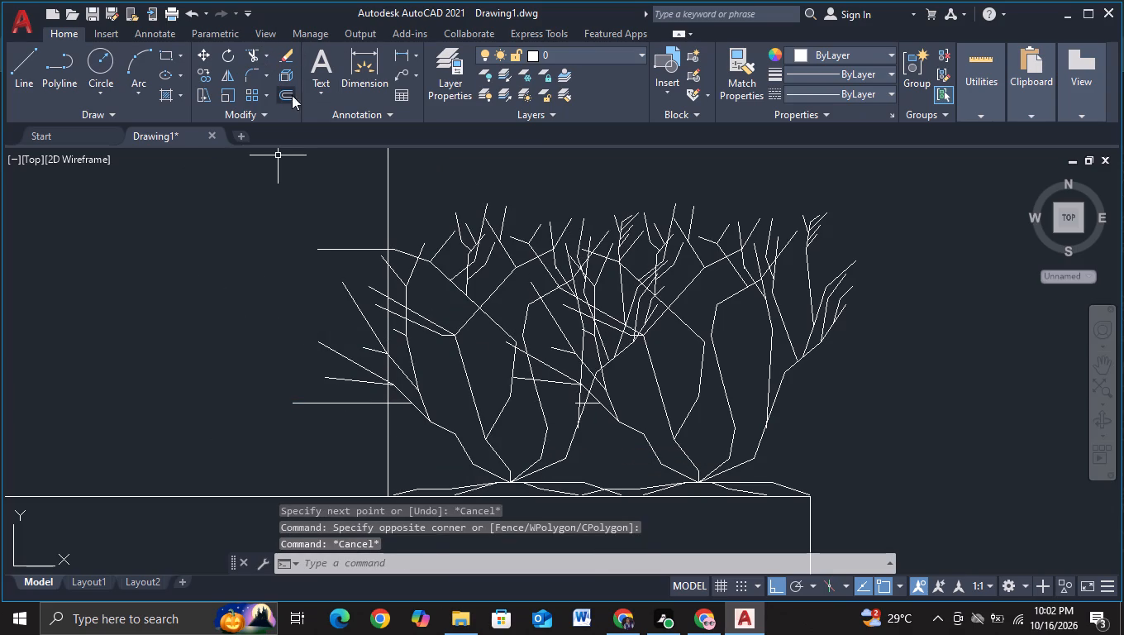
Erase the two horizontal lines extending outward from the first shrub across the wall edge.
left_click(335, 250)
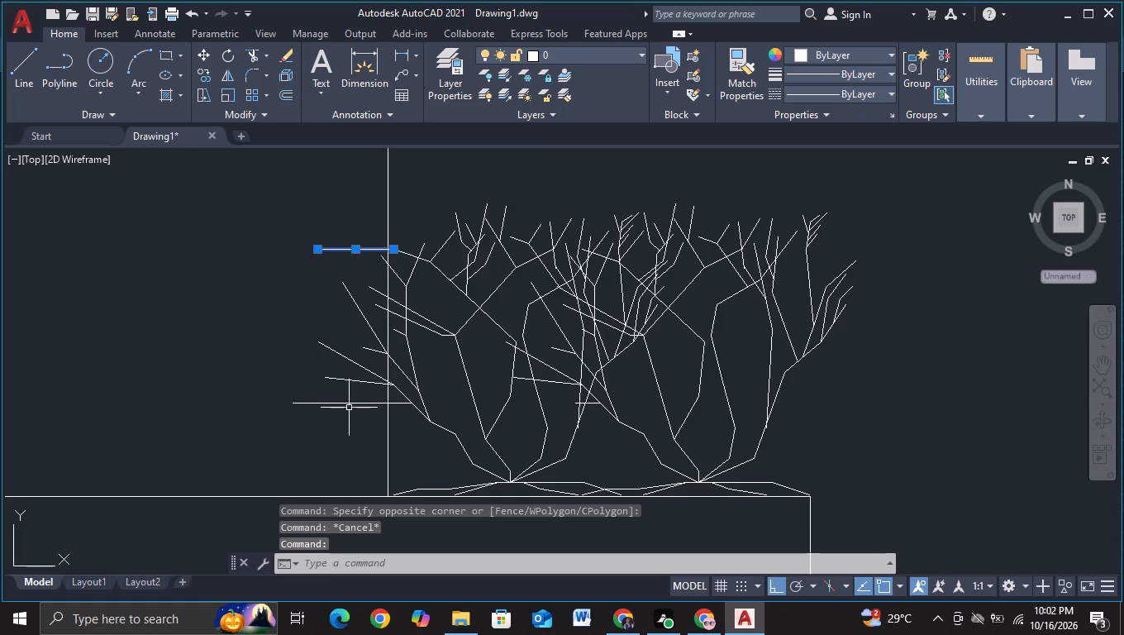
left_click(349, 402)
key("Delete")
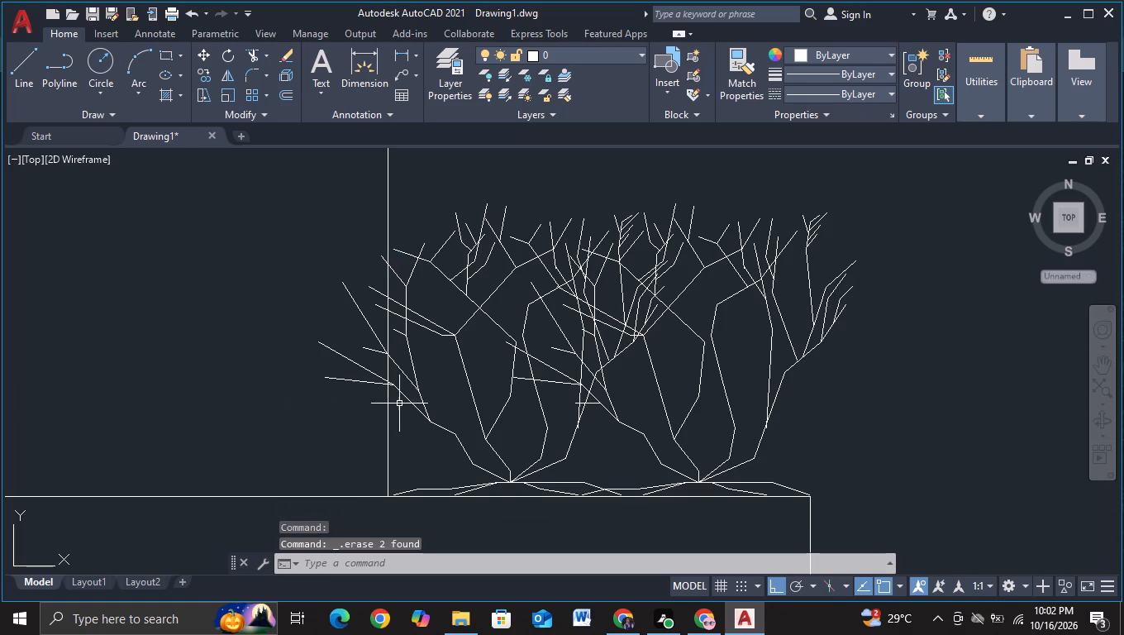
Trim the vertical wall edge between the first shrub's lower horizontal twig and its upper branches.
left_click(245, 63)
scroll(394, 472, "up", 1)
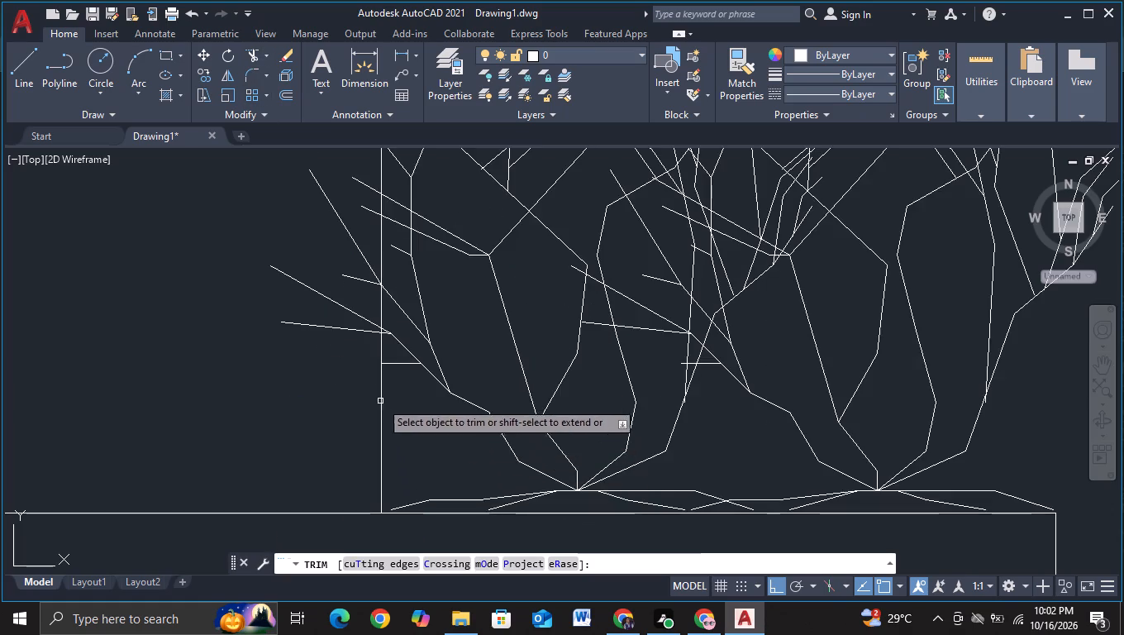
scroll(369, 370, "up", 2)
left_click_drag(411, 320, 315, 346)
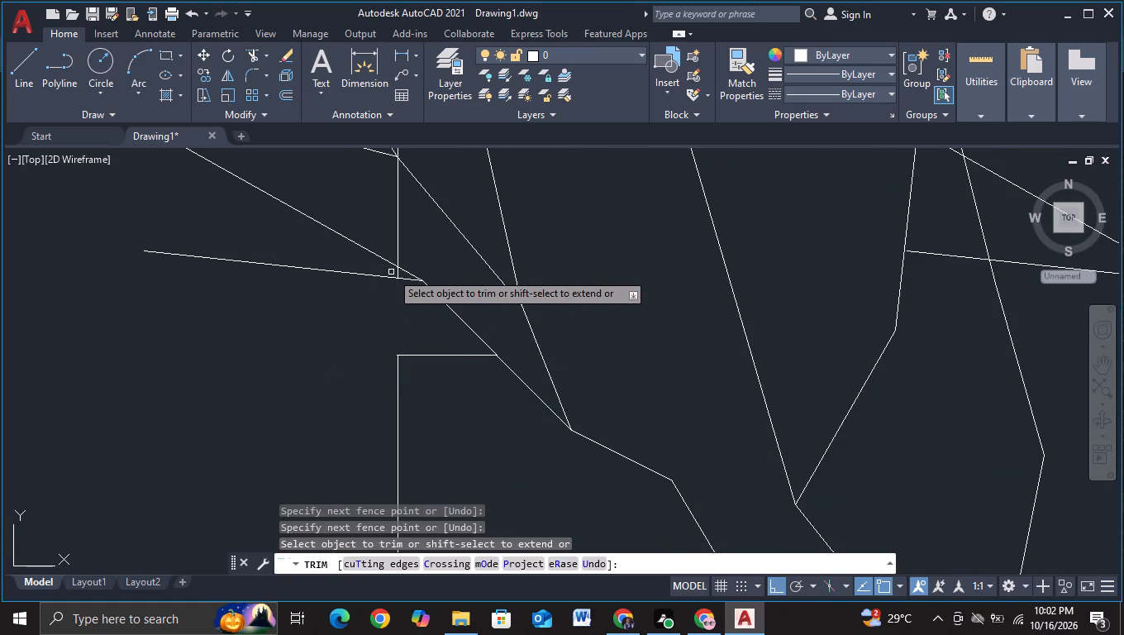
left_click(398, 275)
left_click_drag(408, 227, 352, 242)
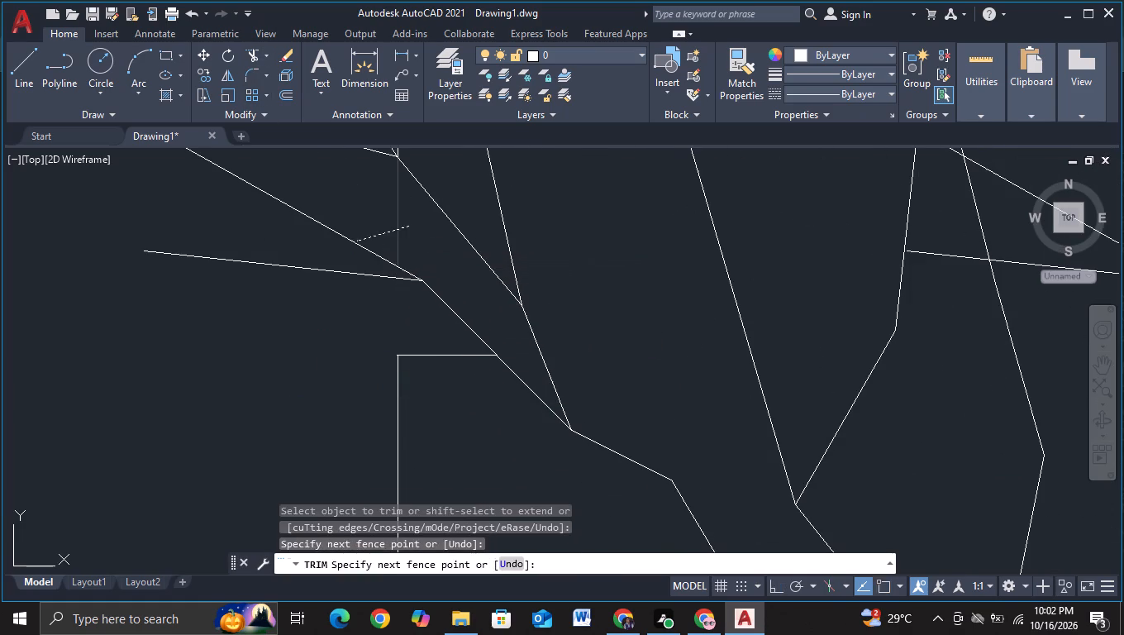
middle_click_drag(347, 245, 380, 494)
left_click_drag(462, 369, 391, 376)
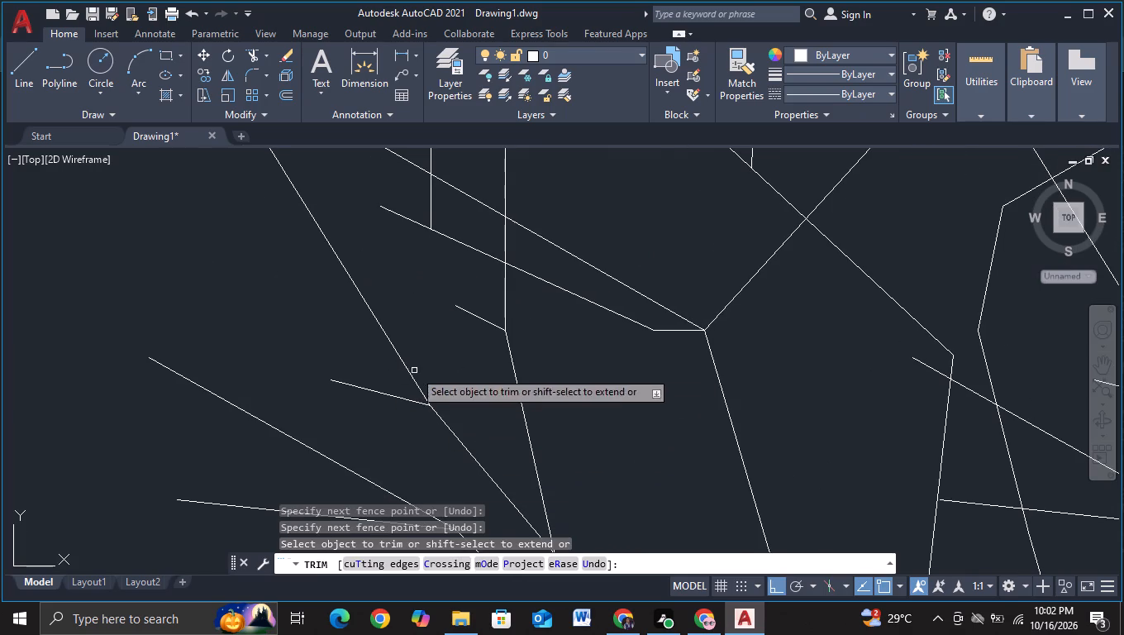
middle_click_drag(414, 370, 436, 541)
left_click_drag(465, 367, 407, 371)
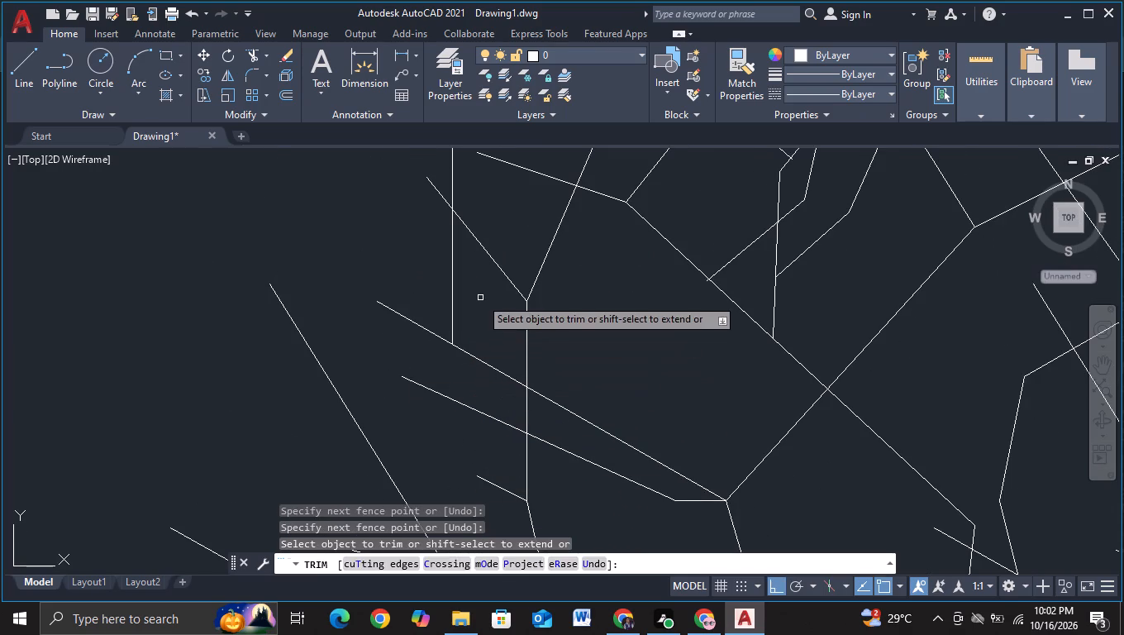
left_click_drag(479, 296, 412, 313)
middle_click_drag(423, 308, 433, 463)
scroll(468, 372, "down", 1)
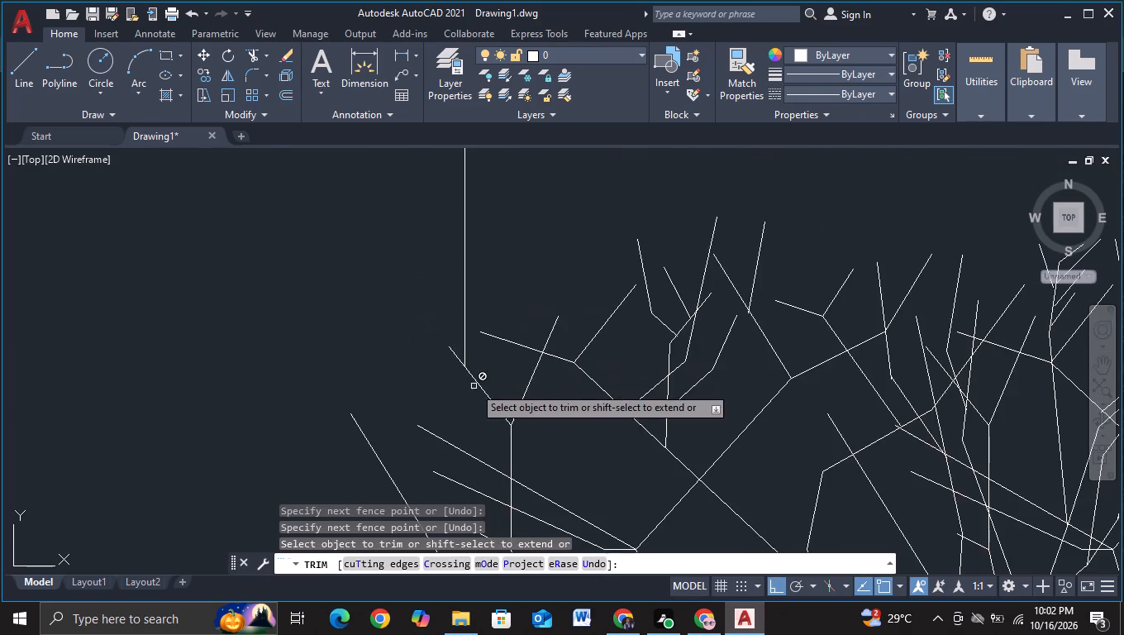
scroll(474, 393, "down", 3)
middle_click_drag(507, 435, 479, 330)
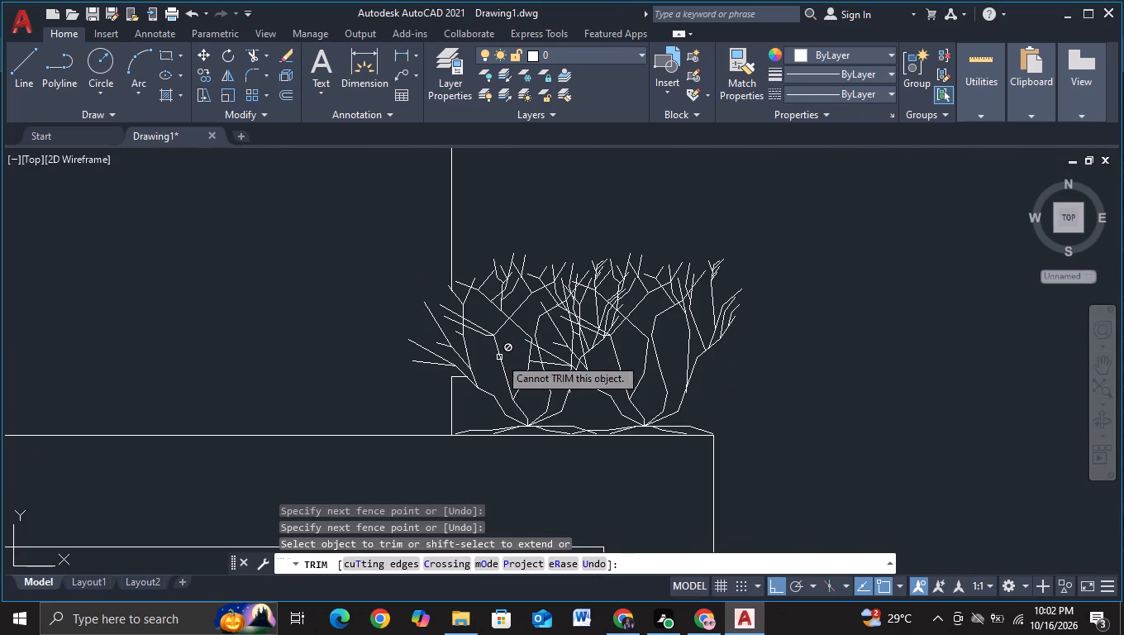
key("Escape")
Trim away the remaining short piece of the wall edge between the first shrub's lower horizontal twig and the roof line.
scroll(477, 413, "up", 2)
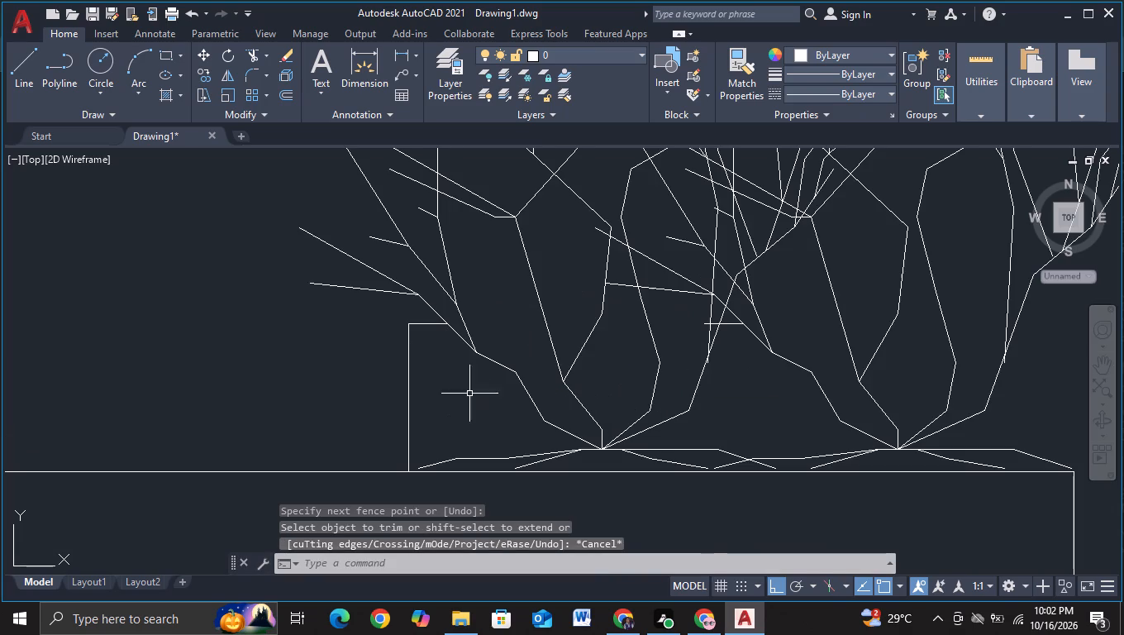
left_click(246, 51)
scroll(380, 319, "up", 2)
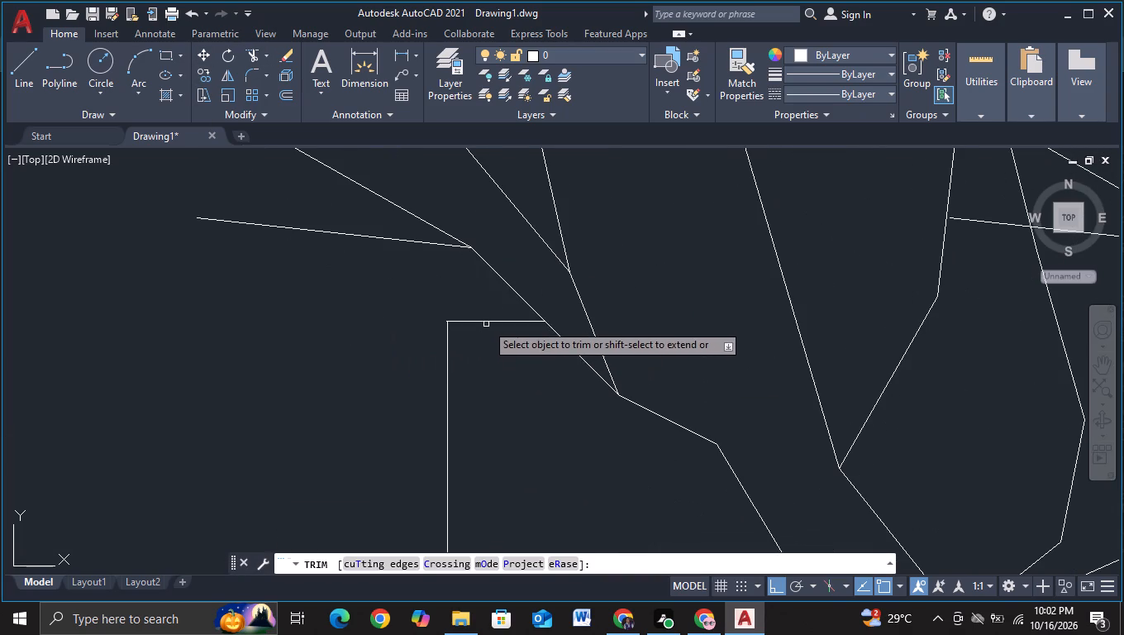
left_click_drag(468, 306, 469, 379)
scroll(464, 350, "up", 2)
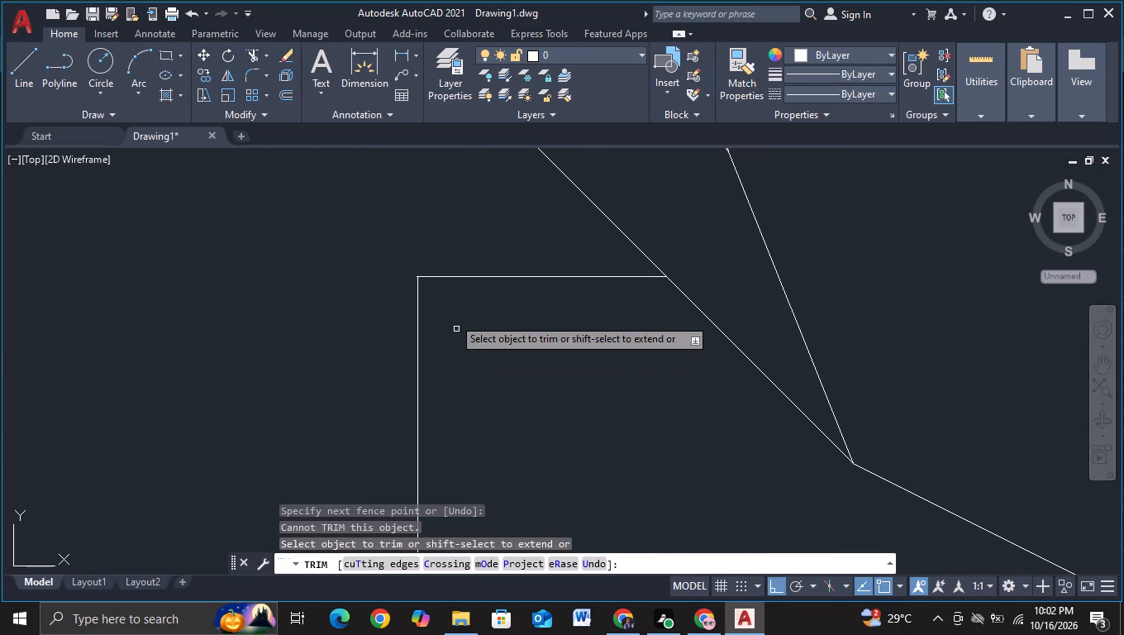
left_click_drag(412, 260, 446, 327)
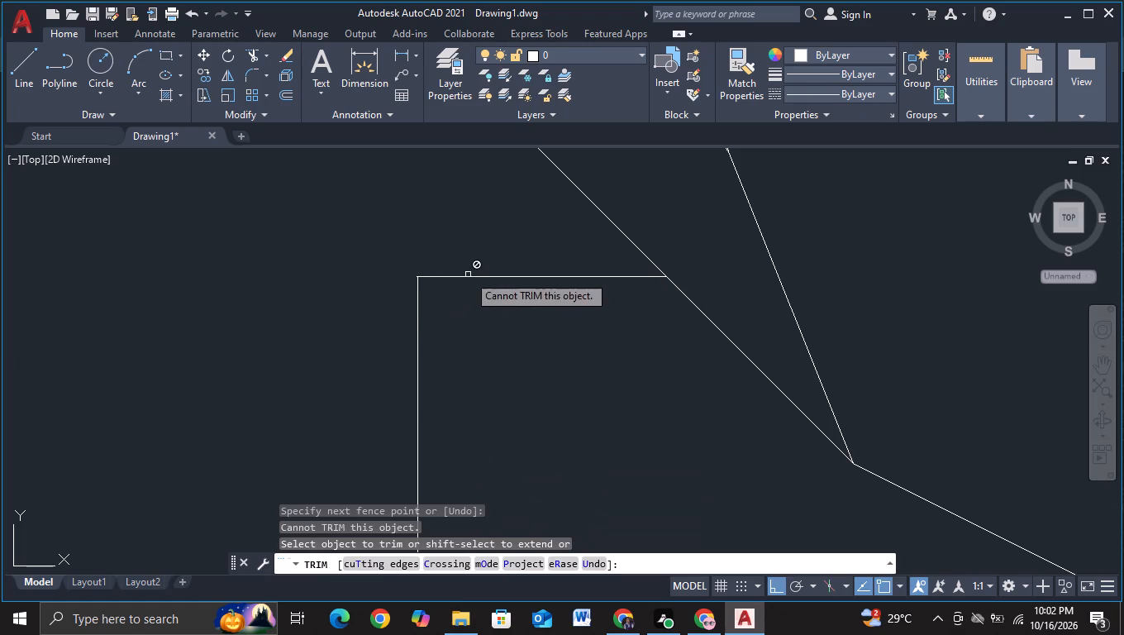
left_click_drag(582, 255, 502, 375)
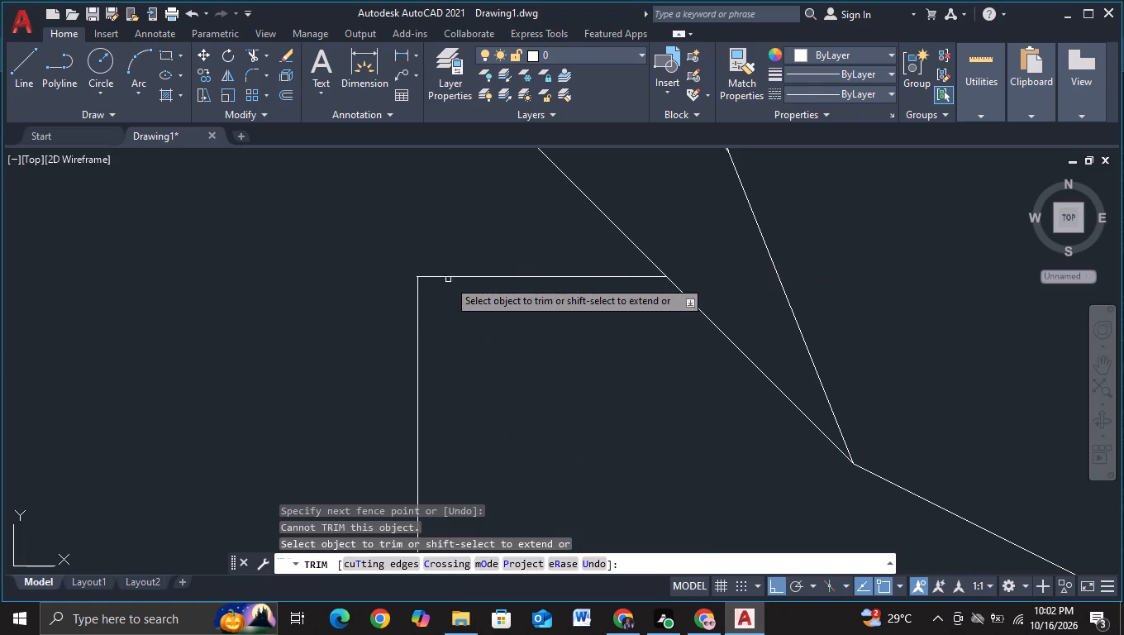
left_click_drag(384, 296, 493, 300)
scroll(489, 333, "down", 1)
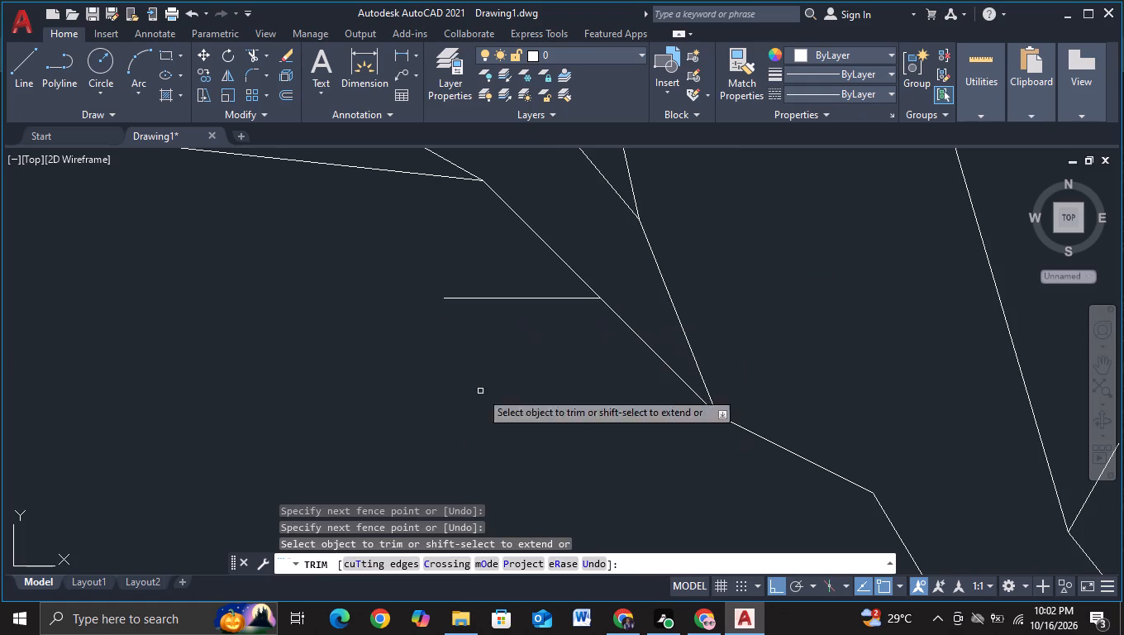
middle_click_drag(426, 407, 379, 252)
scroll(354, 324, "down", 2)
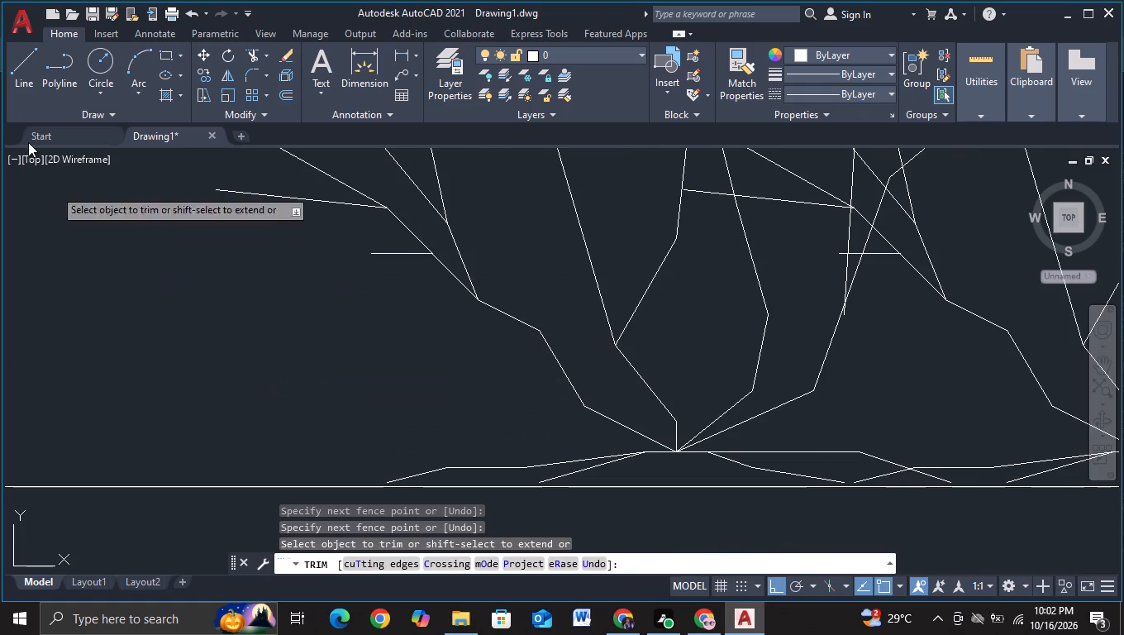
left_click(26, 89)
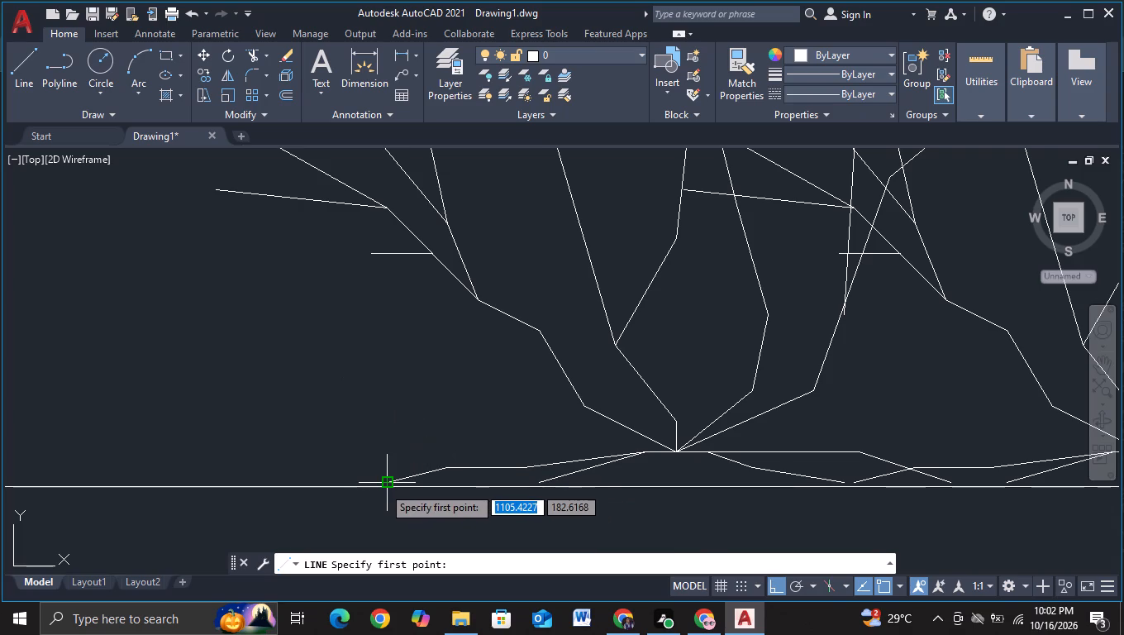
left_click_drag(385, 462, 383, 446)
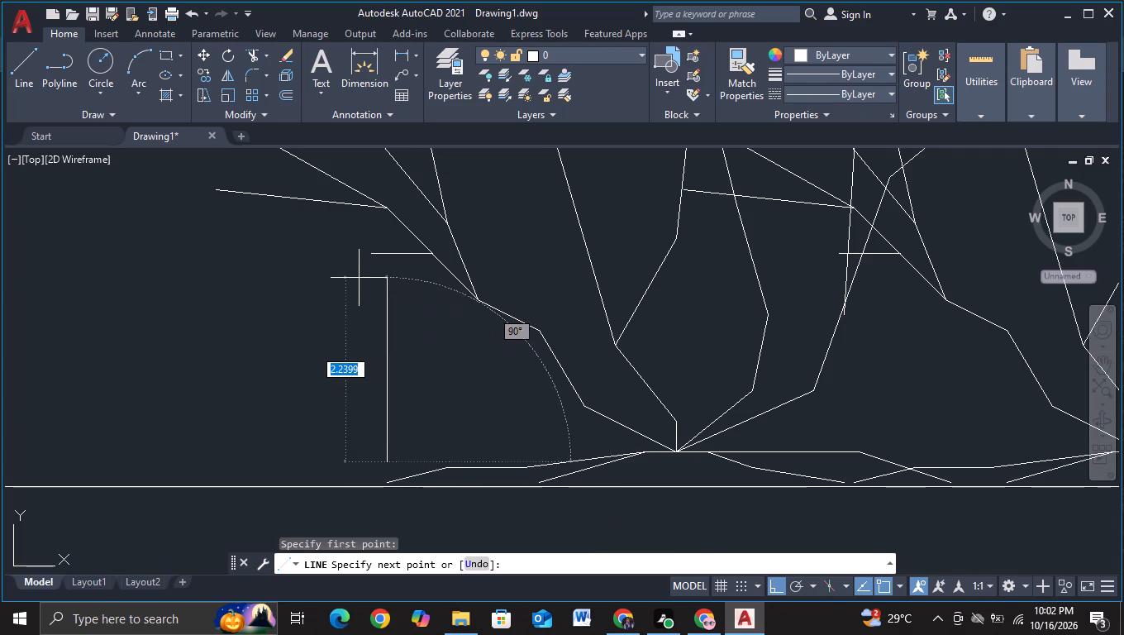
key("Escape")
Draw a vertical line about 0.3 long from the first shrub's outermost base twig tip down across the roof line.
left_click(14, 93)
scroll(339, 498, "up", 2)
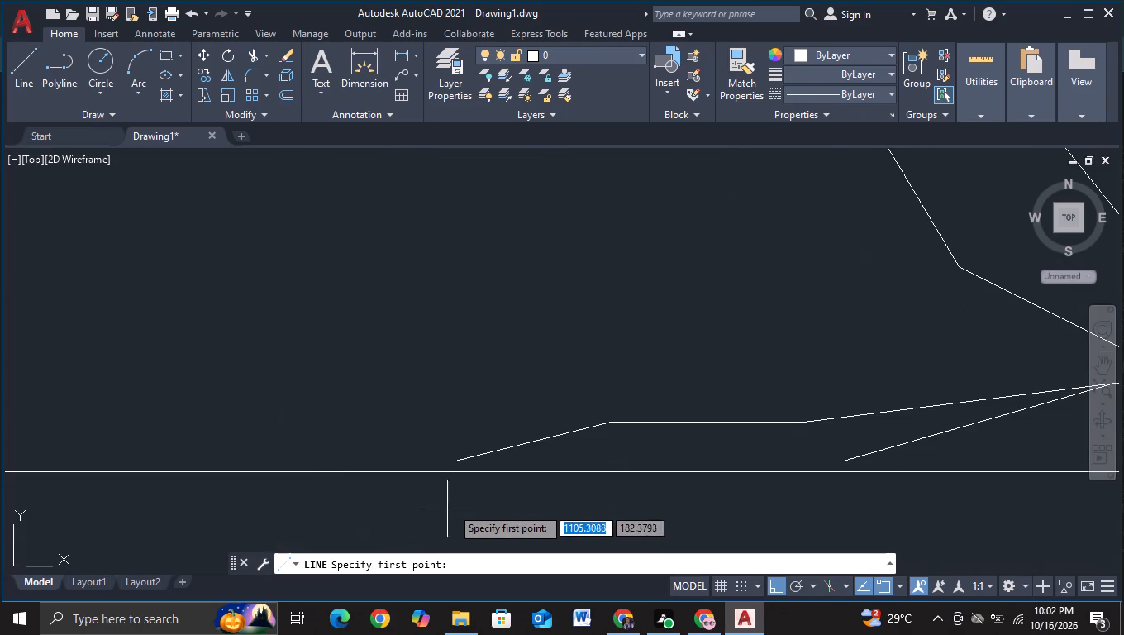
left_click(456, 466)
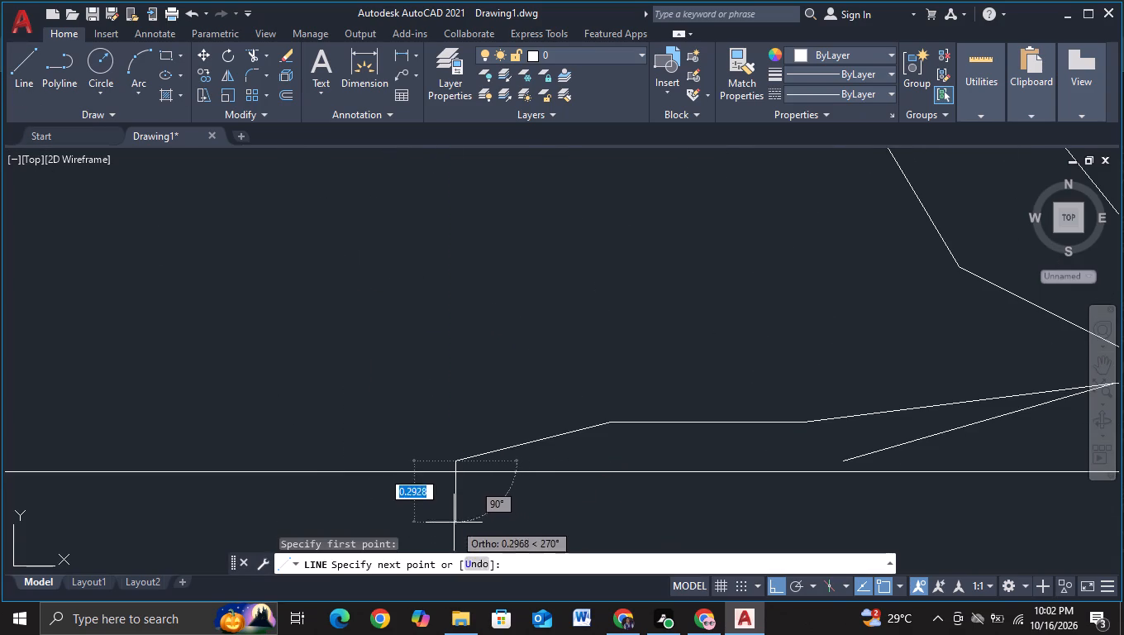
left_click(454, 520)
key("Escape")
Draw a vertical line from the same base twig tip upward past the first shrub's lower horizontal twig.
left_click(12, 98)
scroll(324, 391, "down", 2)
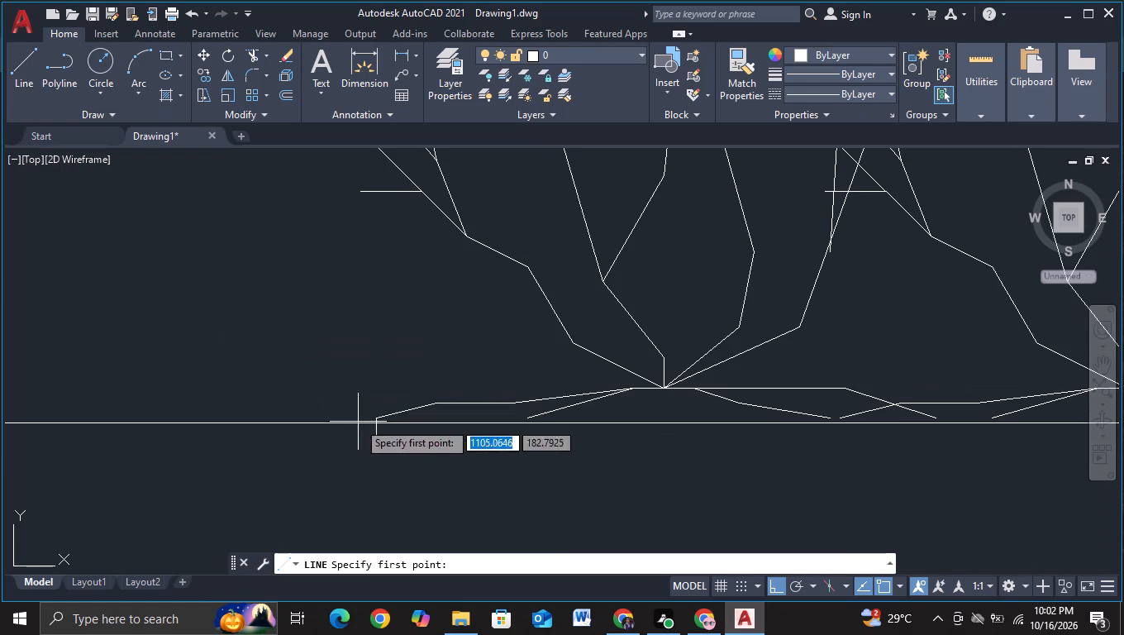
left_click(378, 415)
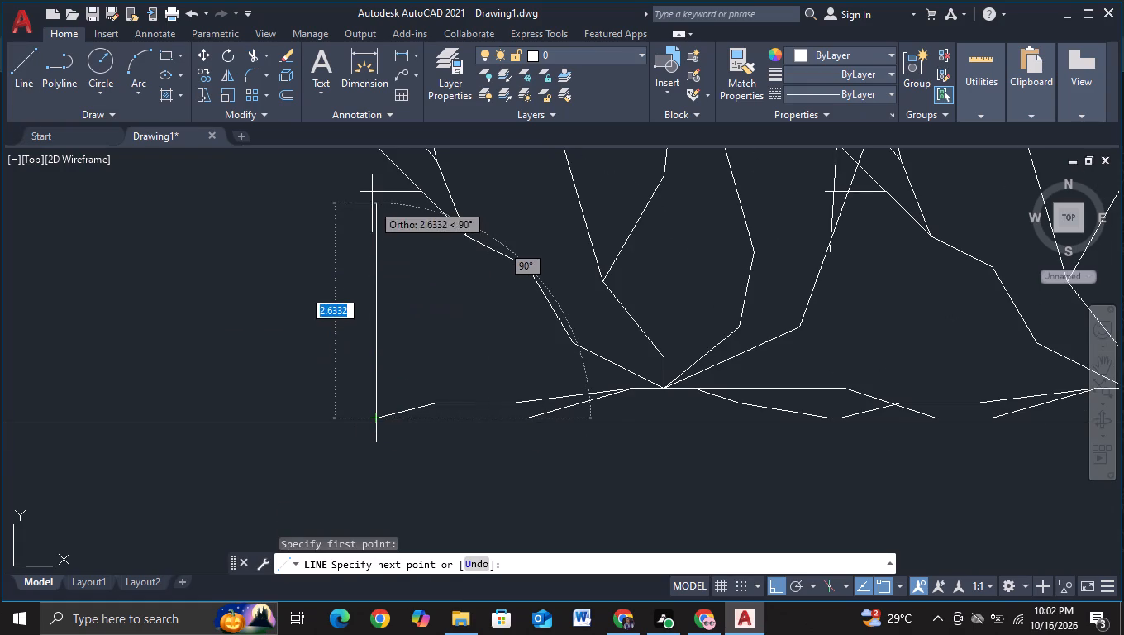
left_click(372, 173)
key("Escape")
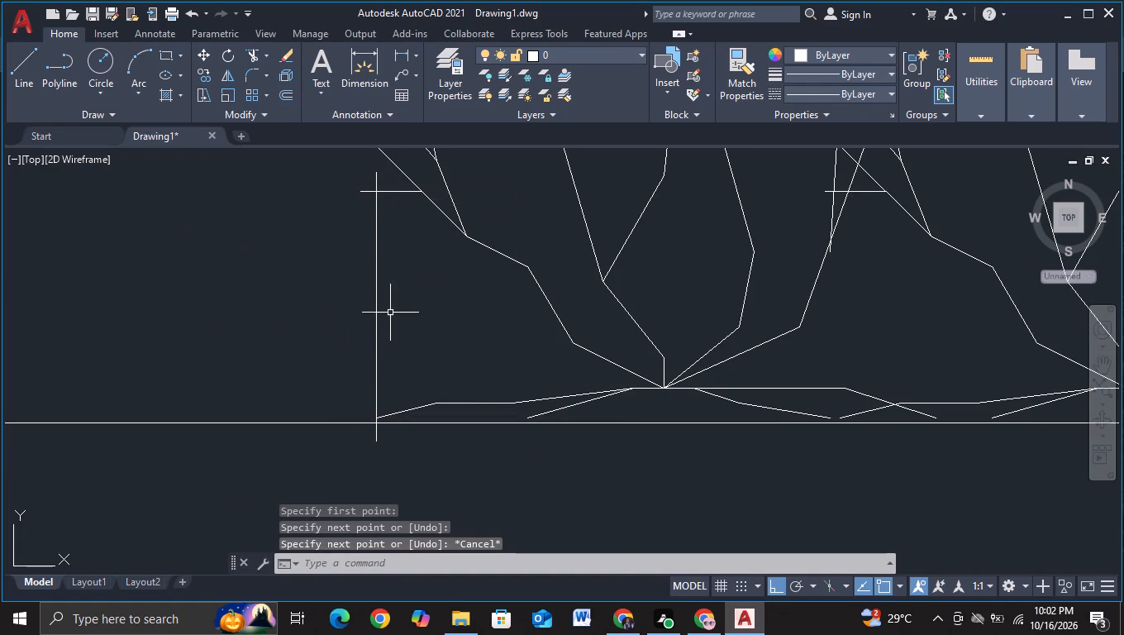
Draw a vertical line from the lower end of the cut wall edge straight down through the first shrub and past the roof line.
scroll(393, 323, "down", 3)
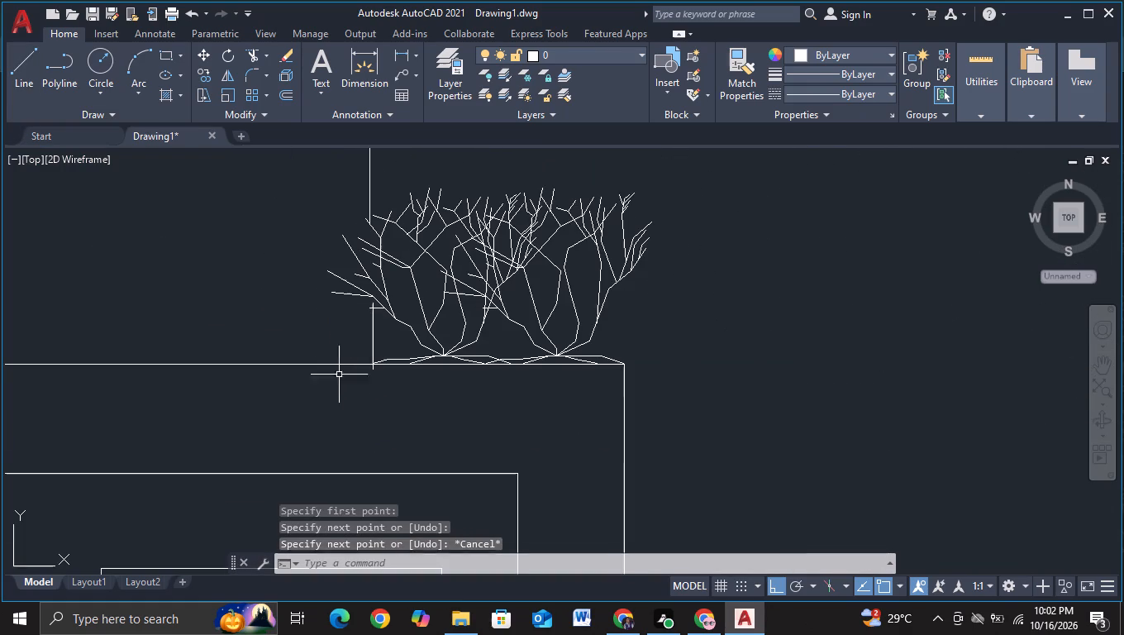
left_click(21, 82)
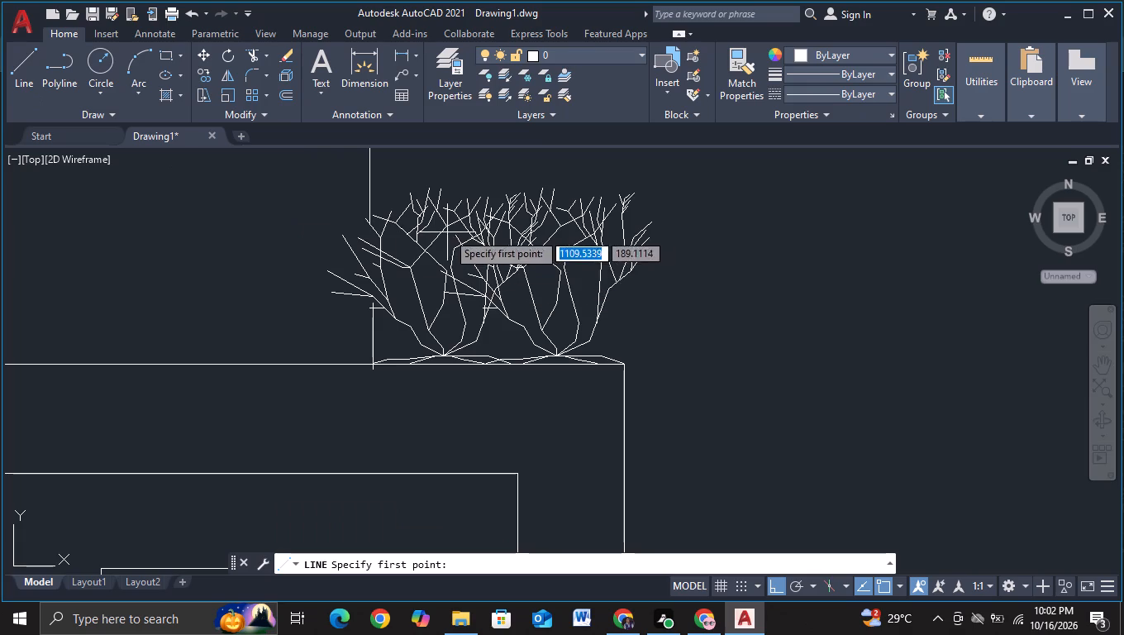
left_click(372, 225)
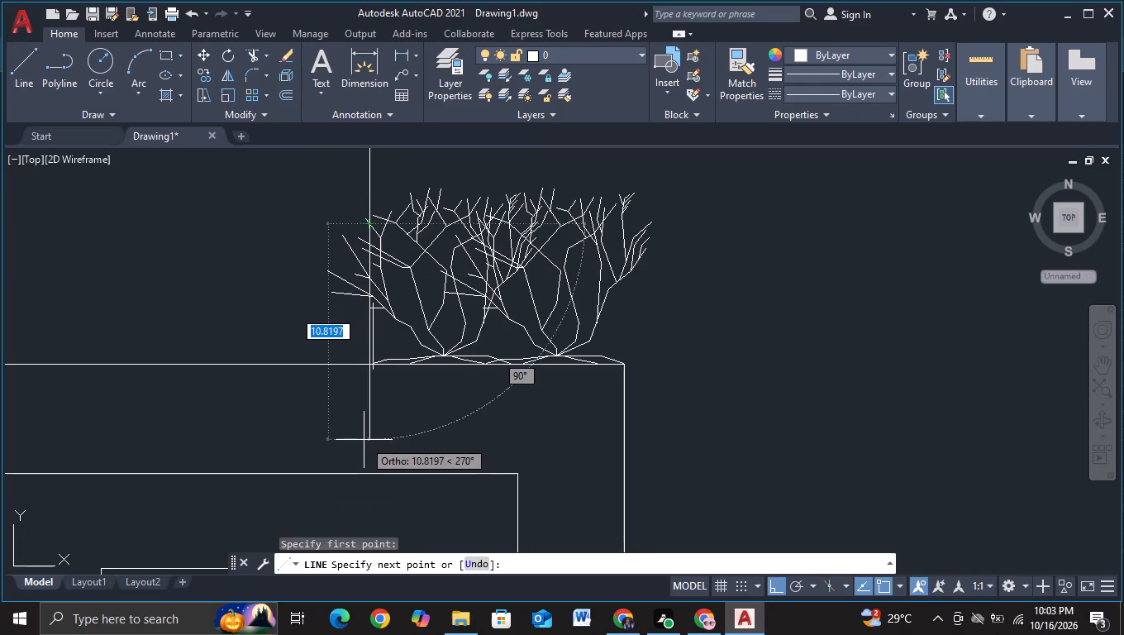
left_click(369, 416)
key("Escape")
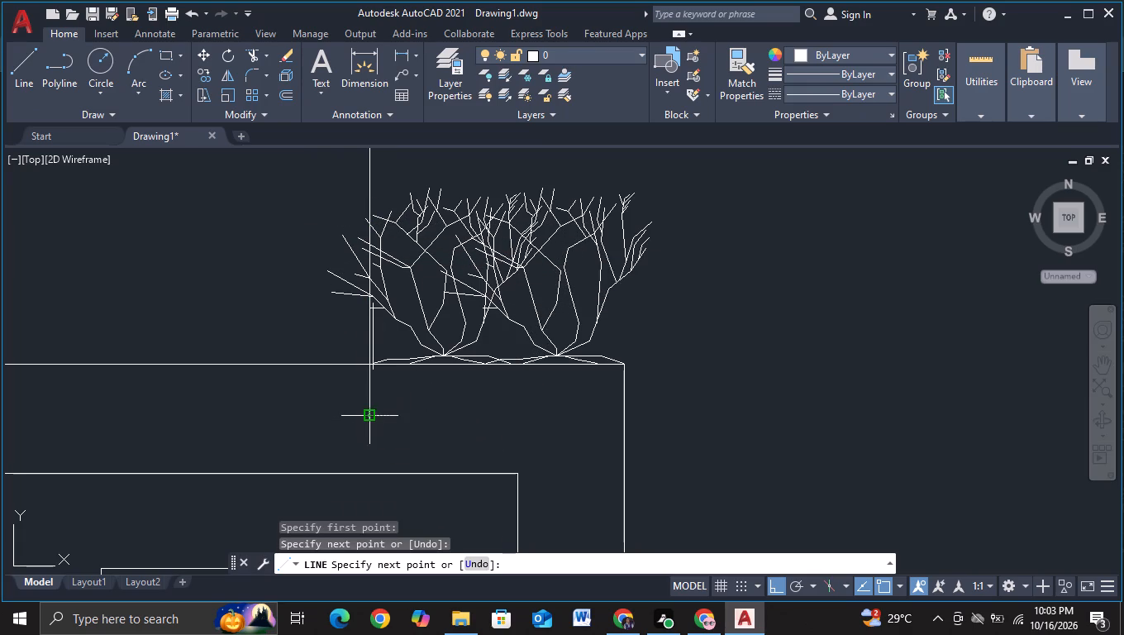
Trim the redrawn wall edge's overhang below the roof line and clear the spare vertical line beside it.
left_click(248, 50)
scroll(406, 435, "up", 1)
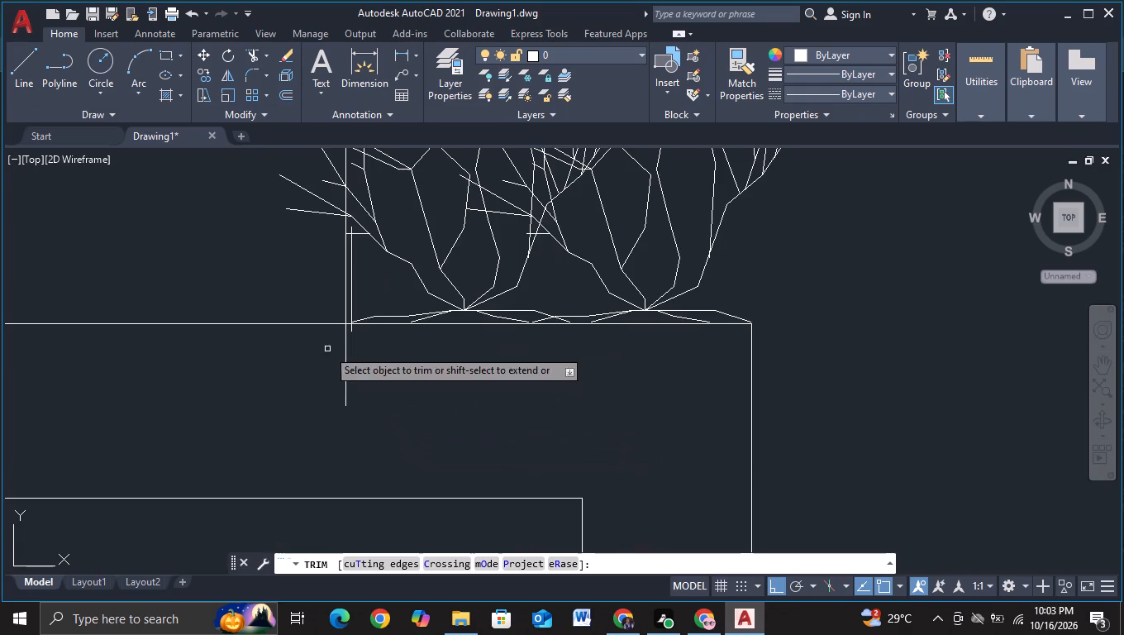
left_click_drag(292, 377, 408, 349)
left_click(351, 306)
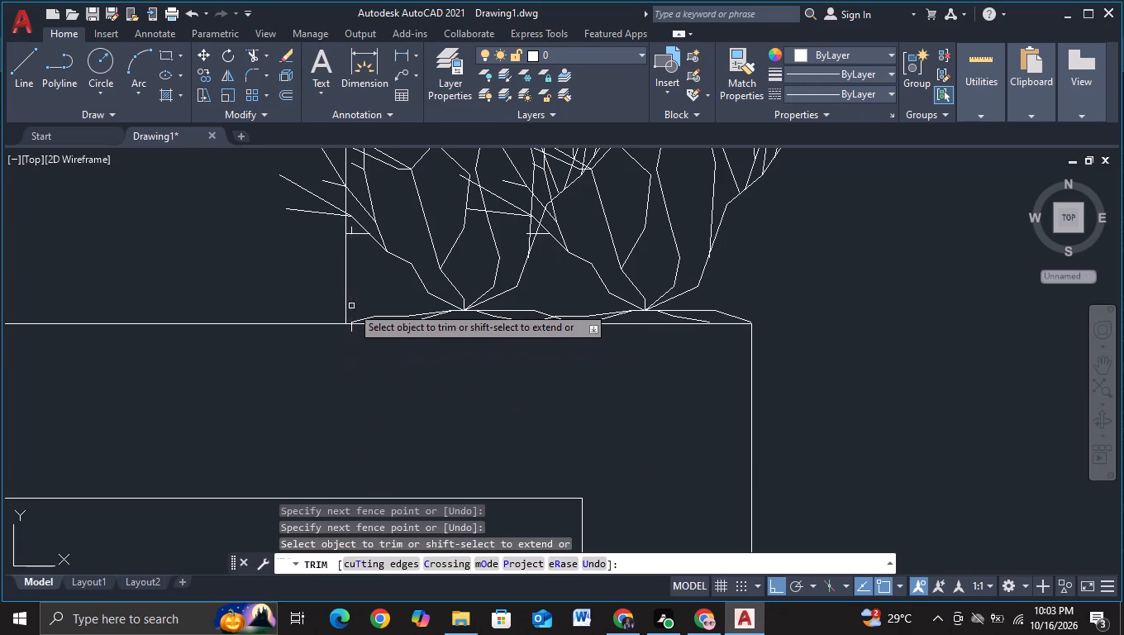
left_click(351, 328)
middle_click_drag(345, 274, 376, 421)
scroll(381, 420, "up", 2)
left_click(381, 311)
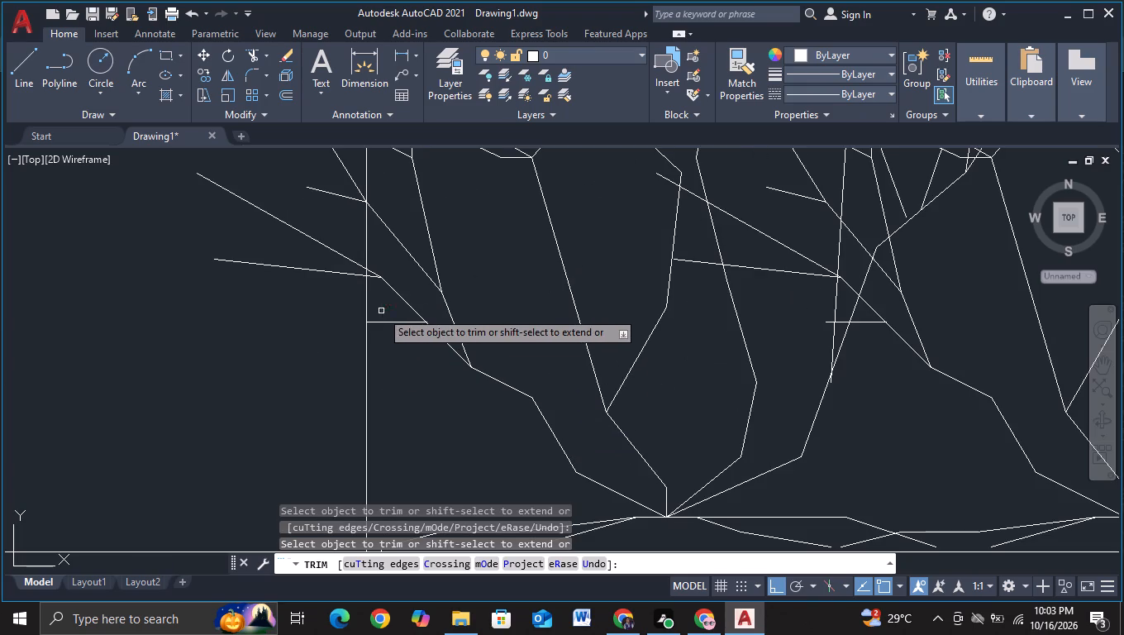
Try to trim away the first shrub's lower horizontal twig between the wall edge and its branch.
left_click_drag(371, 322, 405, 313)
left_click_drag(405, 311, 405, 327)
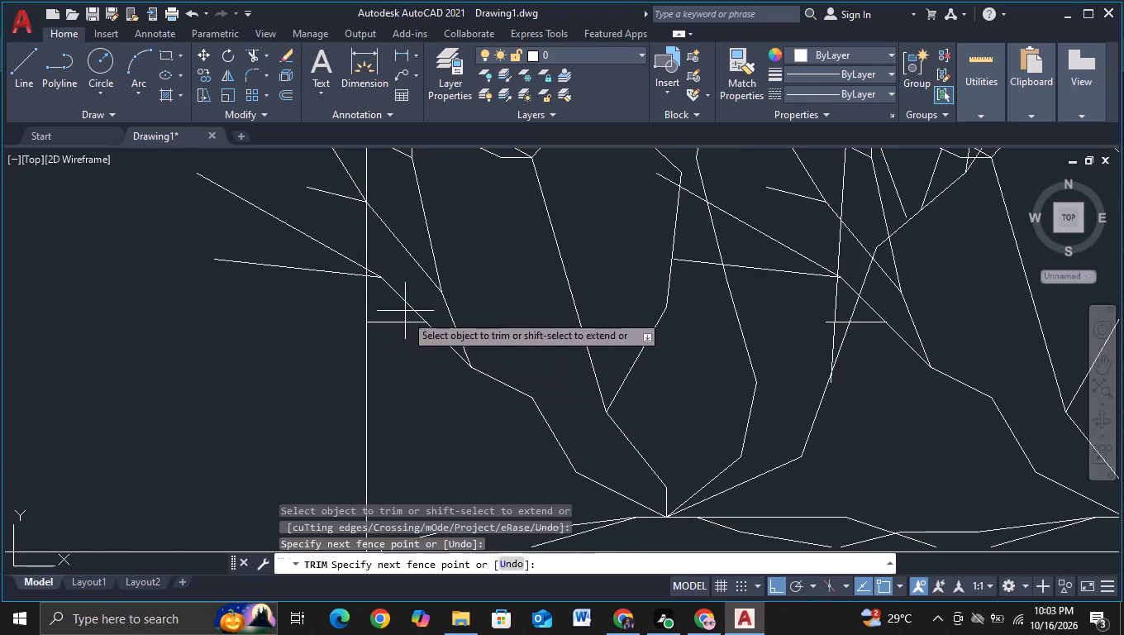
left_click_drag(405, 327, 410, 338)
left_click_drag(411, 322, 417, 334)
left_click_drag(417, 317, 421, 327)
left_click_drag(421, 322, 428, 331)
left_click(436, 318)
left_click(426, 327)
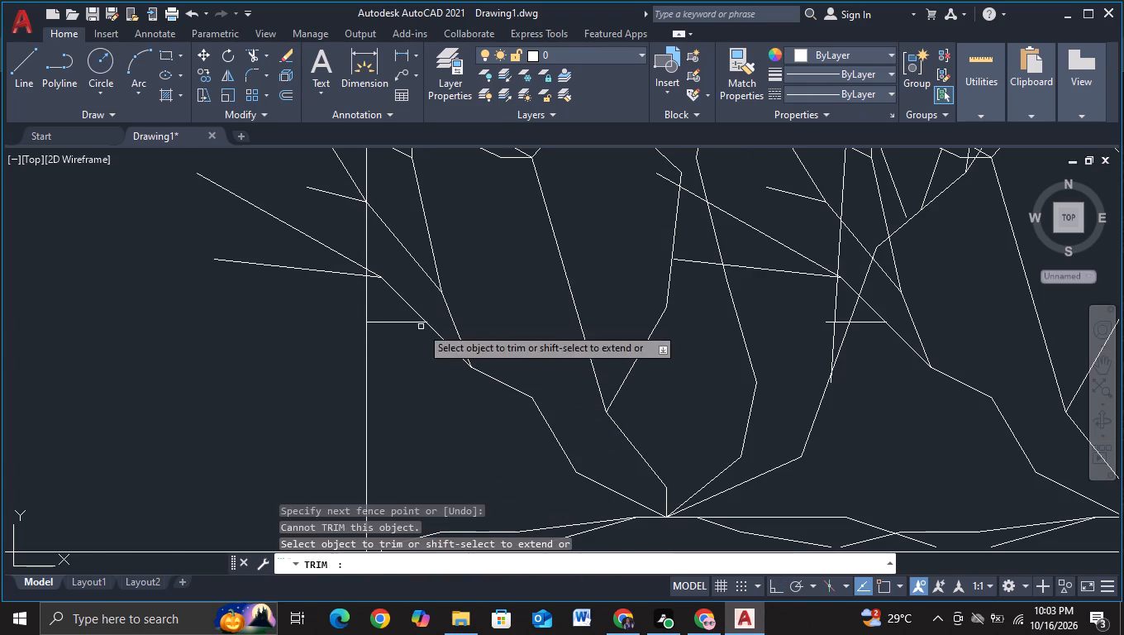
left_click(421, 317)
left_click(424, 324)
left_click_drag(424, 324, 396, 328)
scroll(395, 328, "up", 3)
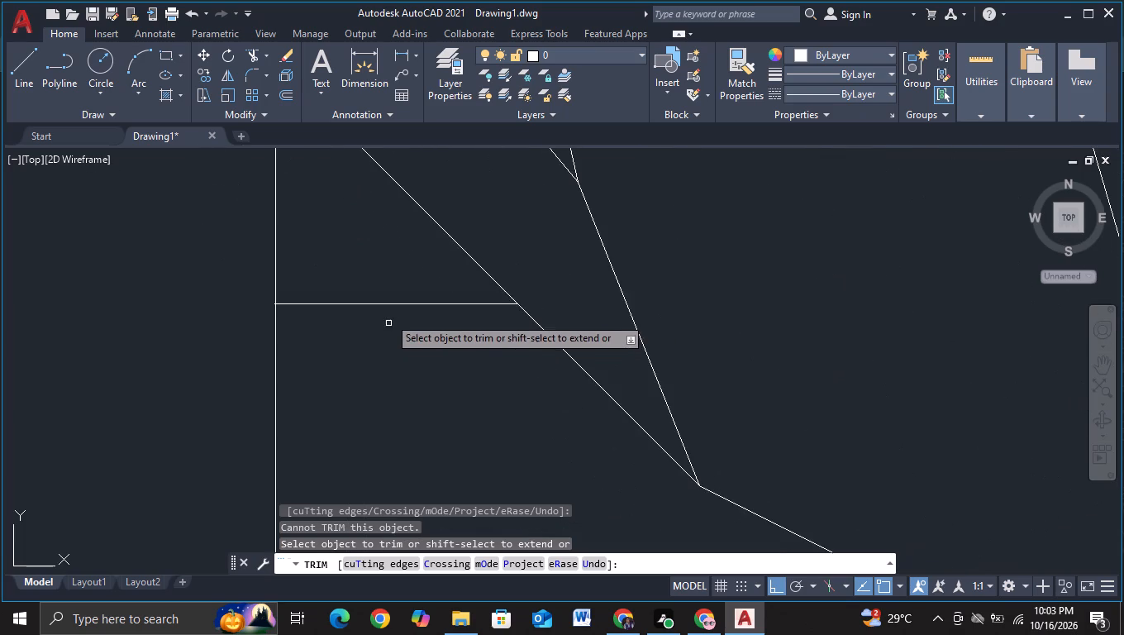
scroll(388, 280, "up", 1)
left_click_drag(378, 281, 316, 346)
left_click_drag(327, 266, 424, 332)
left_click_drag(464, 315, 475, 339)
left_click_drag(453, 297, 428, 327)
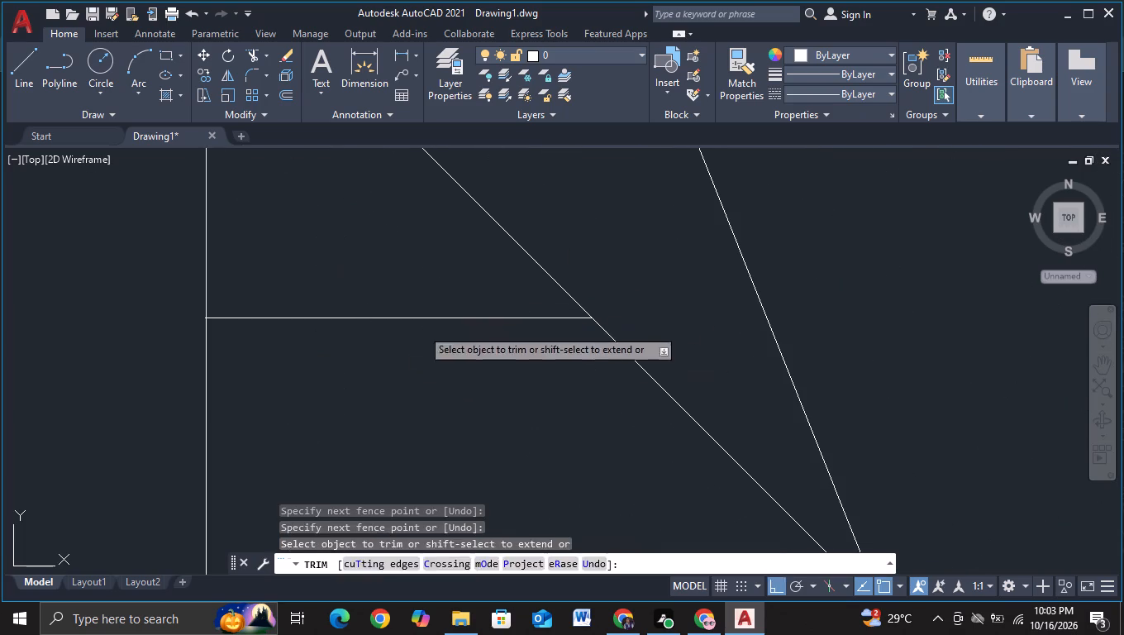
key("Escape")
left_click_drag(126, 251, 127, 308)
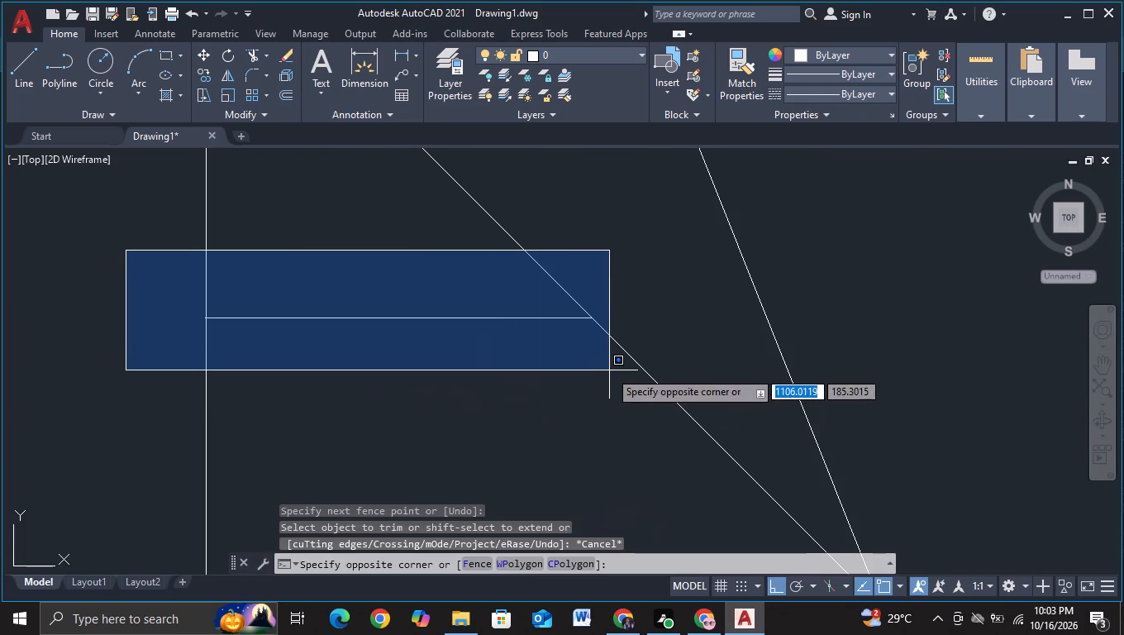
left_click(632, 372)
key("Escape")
Trim the redrawn wall edge from the first shrub's lower horizontal twig up through its crossing branches.
scroll(531, 387, "down", 4)
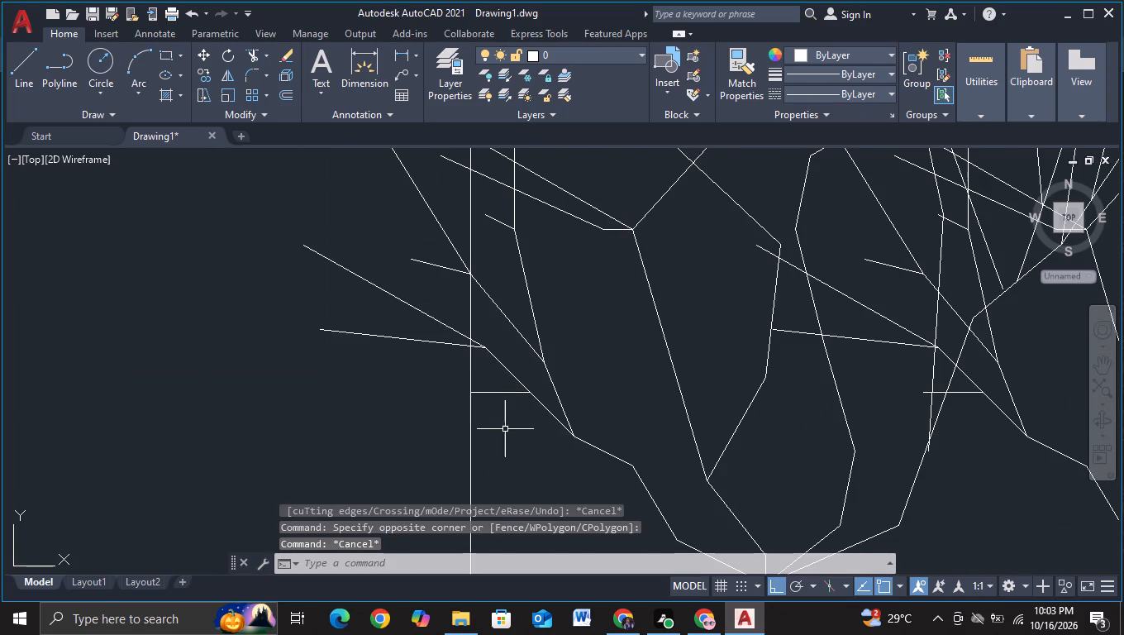
scroll(488, 360, "up", 1)
left_click(249, 48)
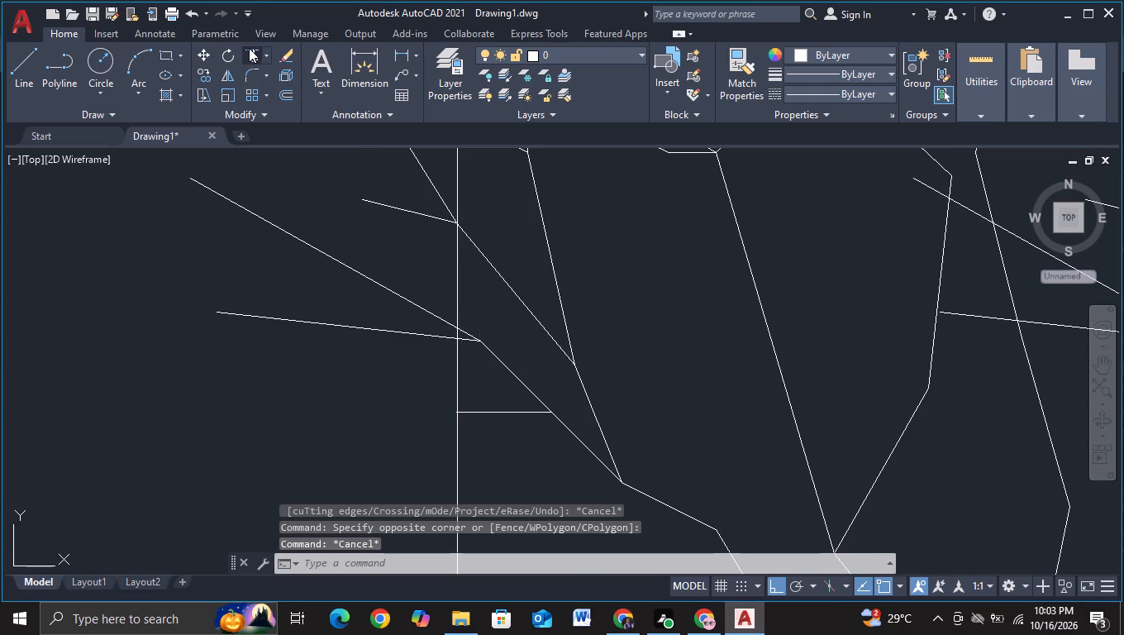
scroll(397, 336, "up", 2)
left_click_drag(485, 399, 605, 403)
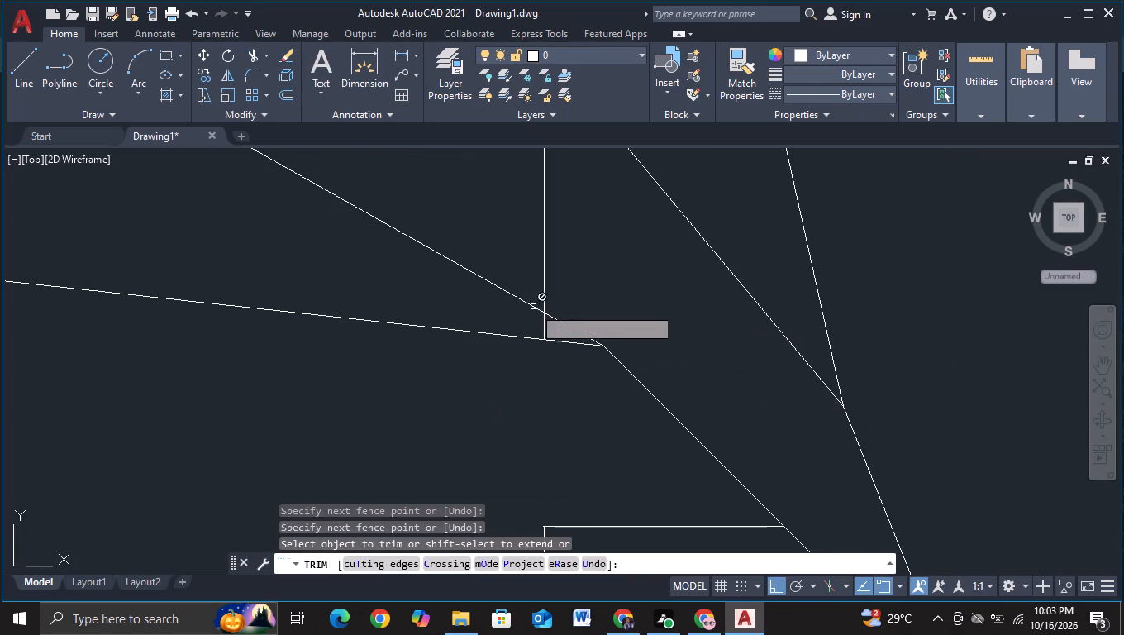
left_click(544, 327)
left_click_drag(505, 225, 645, 266)
Inspect the trimmed wall edge around the first shrub and the surrounding planted terraces.
middle_click_drag(635, 289, 617, 356)
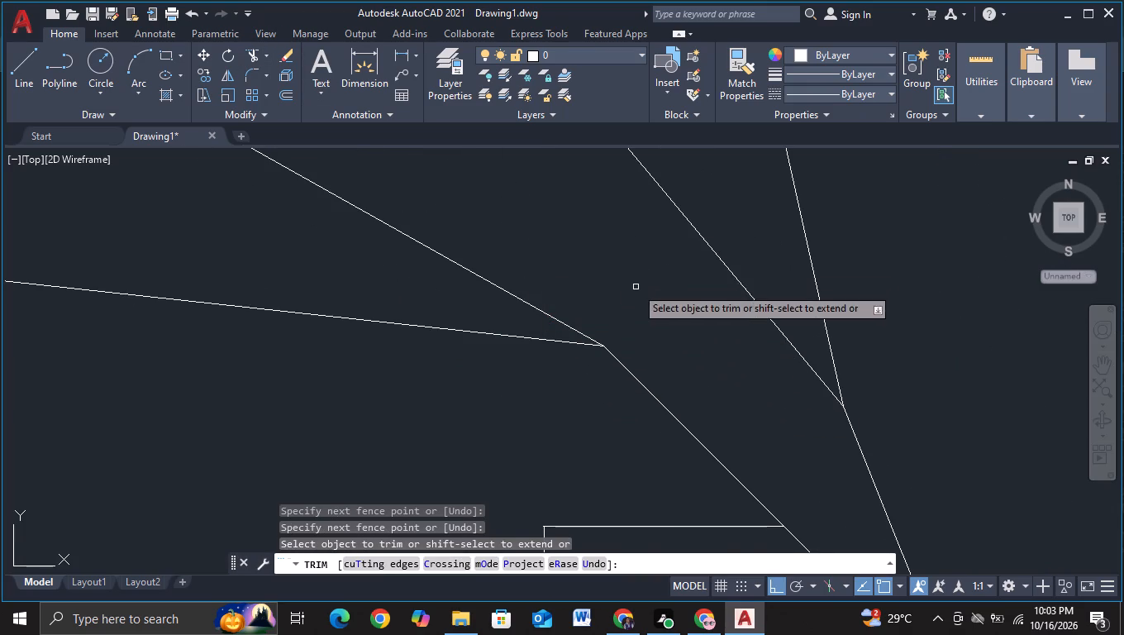
middle_click_drag(617, 356, 579, 501)
scroll(522, 256, "down", 6)
scroll(526, 289, "up", 2)
scroll(526, 289, "down", 2)
middle_click_drag(531, 245, 531, 365)
scroll(531, 365, "up", 4)
scroll(509, 342, "down", 2)
key("Escape")
scroll(531, 357, "down", 2)
middle_click_drag(602, 403, 537, 310)
scroll(537, 310, "down", 1)
key("Escape")
scroll(615, 373, "down", 2)
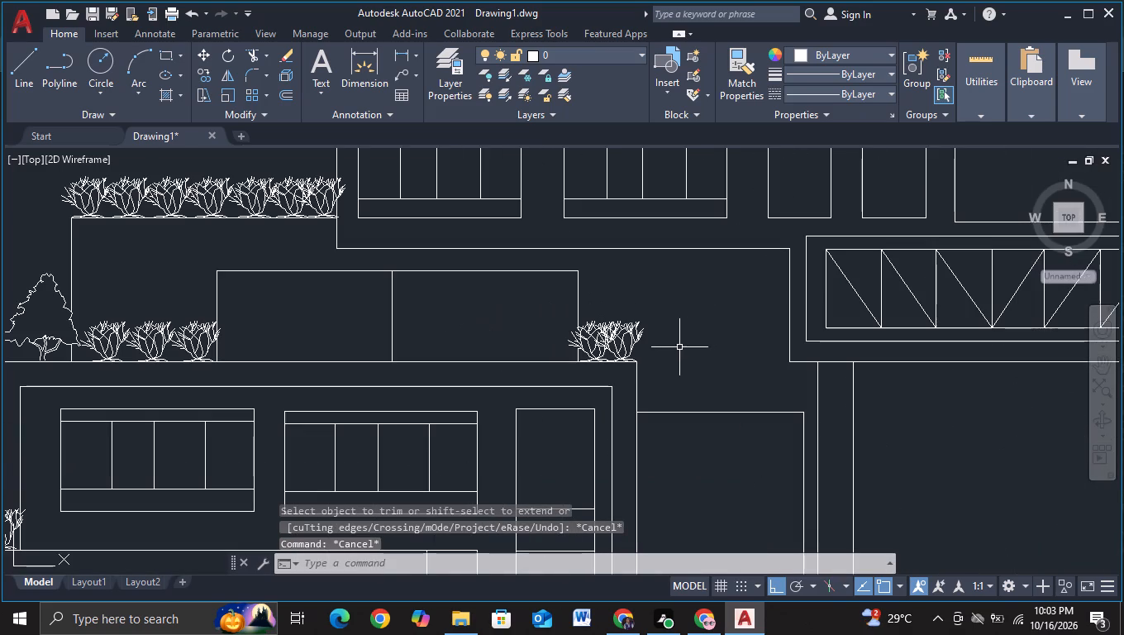
Draw a horizontal line across the wall edge just below the first shrub's lower horizontal twig.
scroll(618, 356, "up", 3)
scroll(503, 373, "up", 2)
scroll(424, 370, "up", 2)
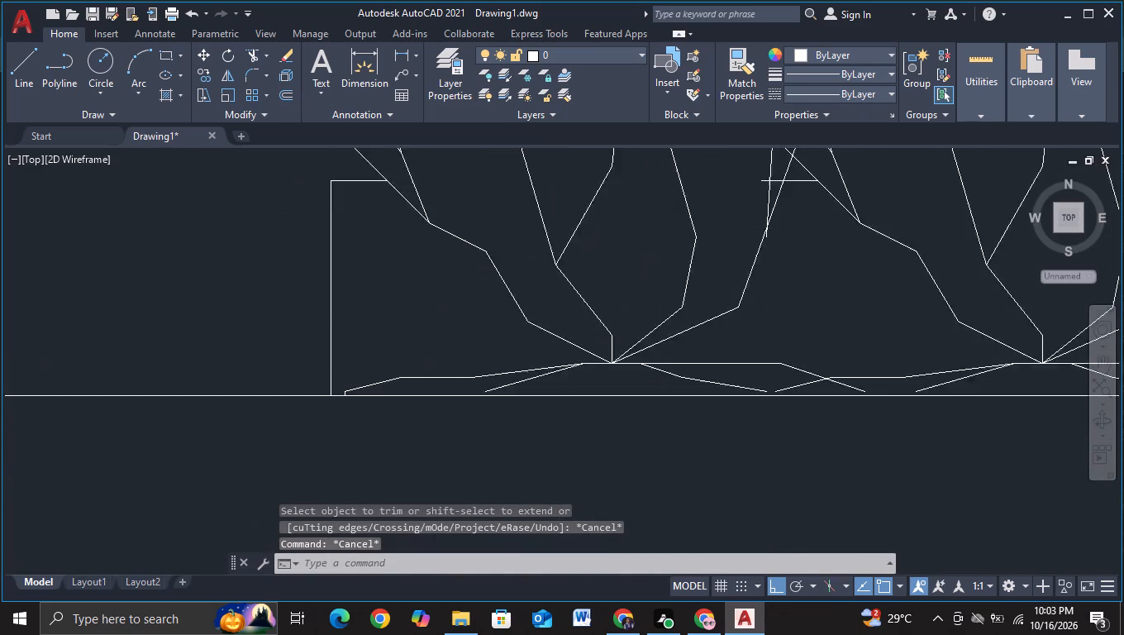
left_click(9, 83)
middle_click_drag(151, 284, 299, 490)
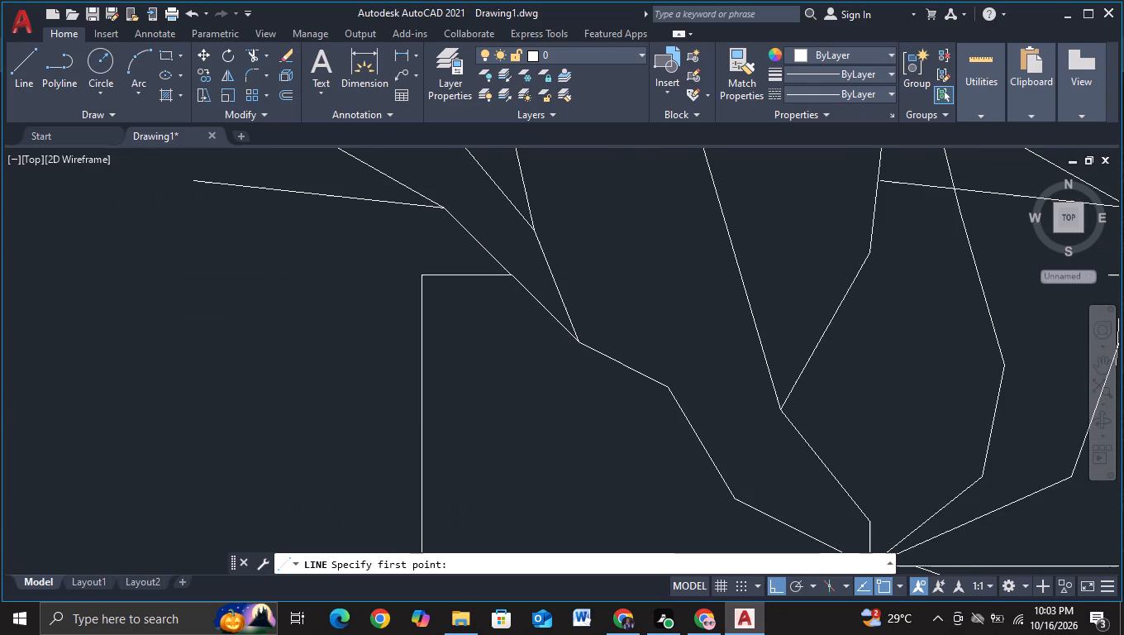
left_click(299, 332)
left_click(521, 356)
key("Escape")
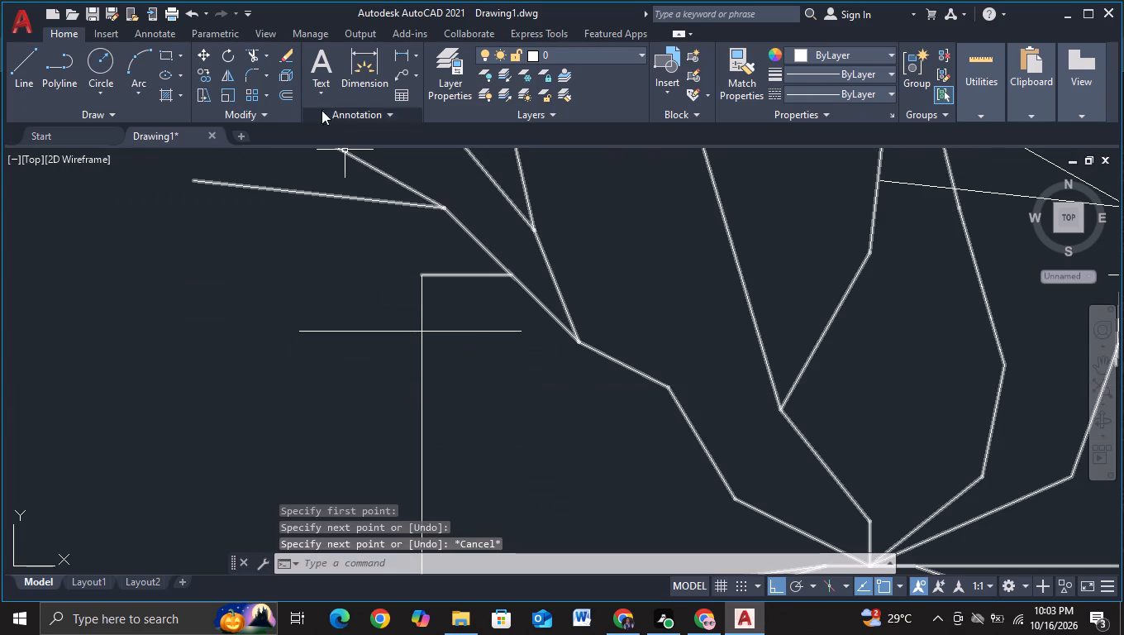
Trim the wall edge between the first shrub's lower horizontal twig and the new horizontal line, clearing that line too.
left_click(255, 61)
left_click_drag(338, 378, 341, 358)
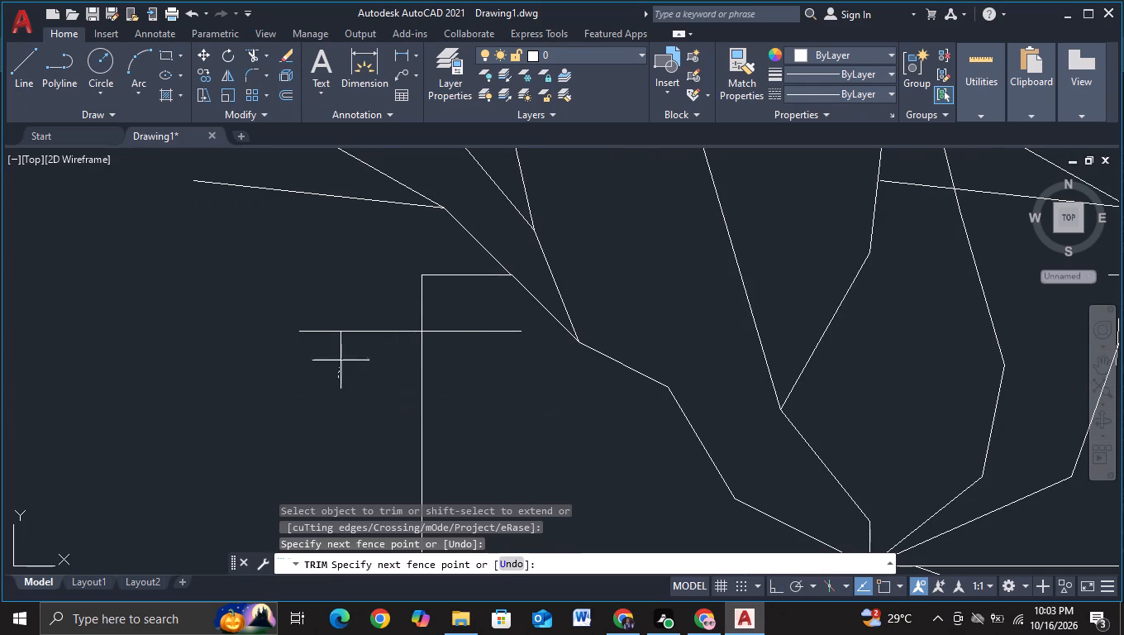
left_click_drag(341, 358, 479, 365)
scroll(479, 365, "down", 2)
key("Escape")
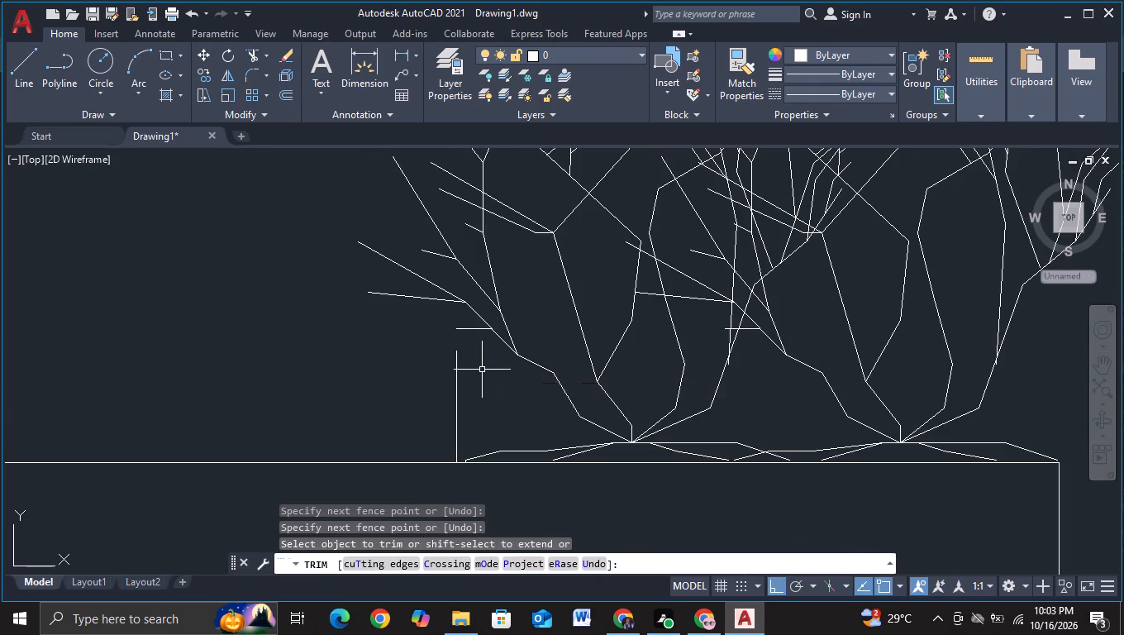
Review the whole building elevation and the shrub rows on its roof terraces.
scroll(482, 370, "down", 4)
scroll(636, 380, "down", 3)
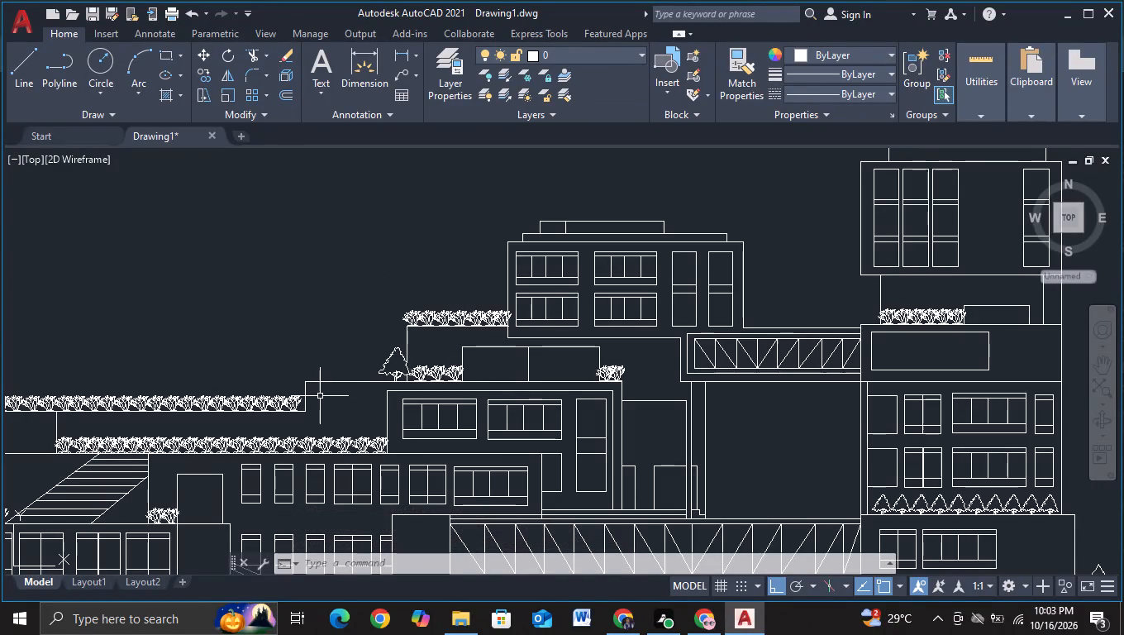
scroll(281, 345, "down", 1)
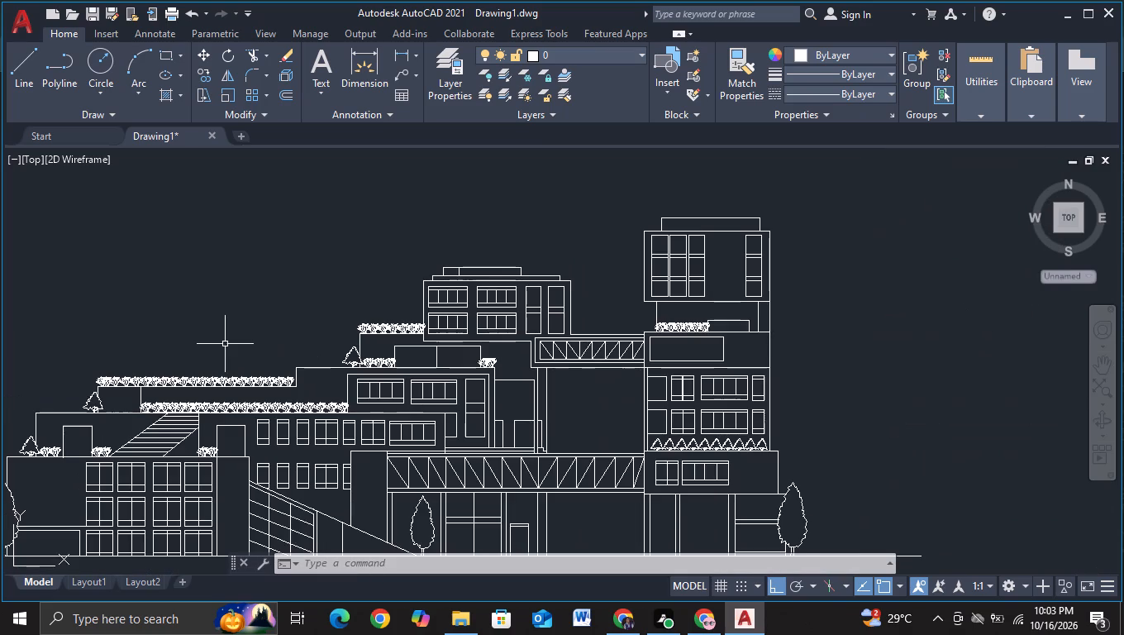
middle_click_drag(224, 344, 321, 315)
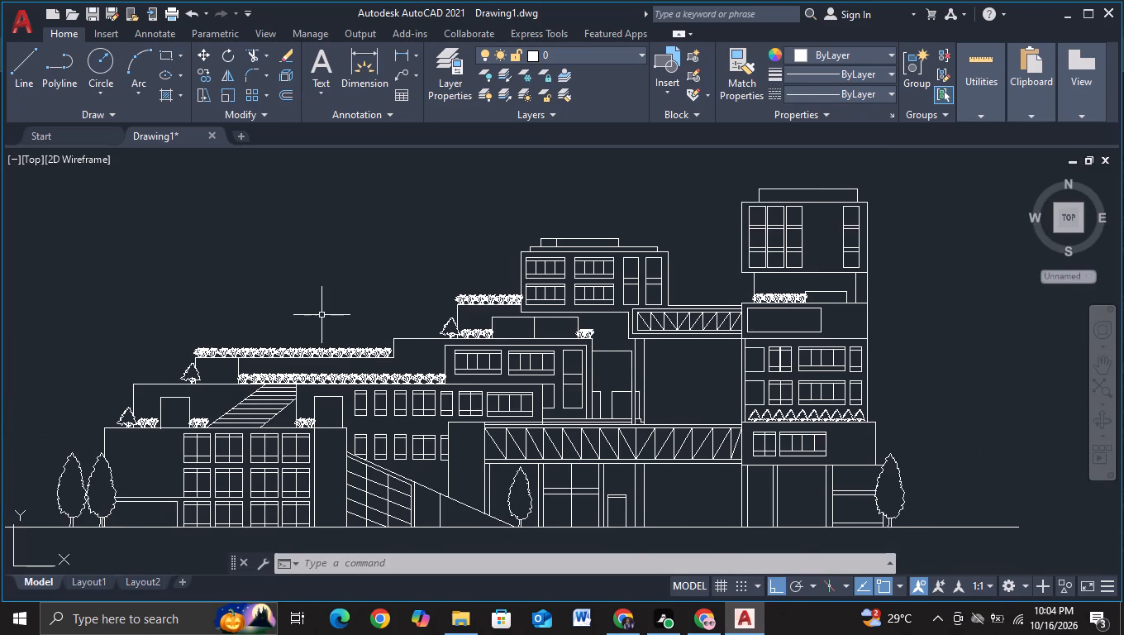
scroll(321, 321, "up", 2)
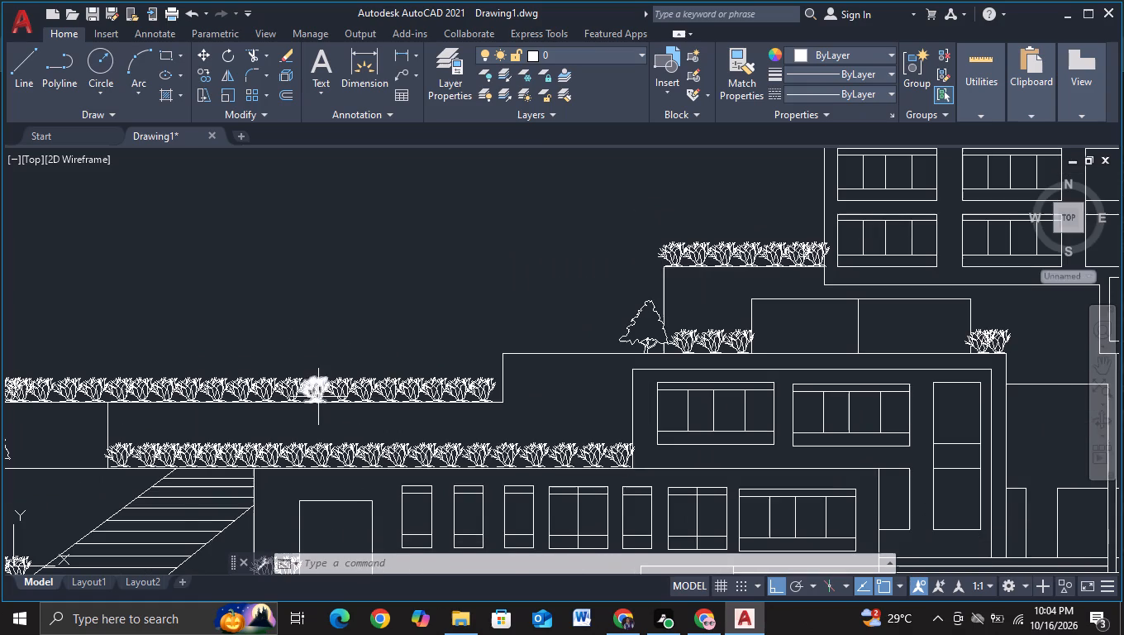
scroll(212, 390, "up", 1)
scroll(161, 356, "down", 1)
Erase the whole shrub row from the long roof terrace directly above the planted terrace over the stairs.
middle_click_drag(55, 351, 341, 327)
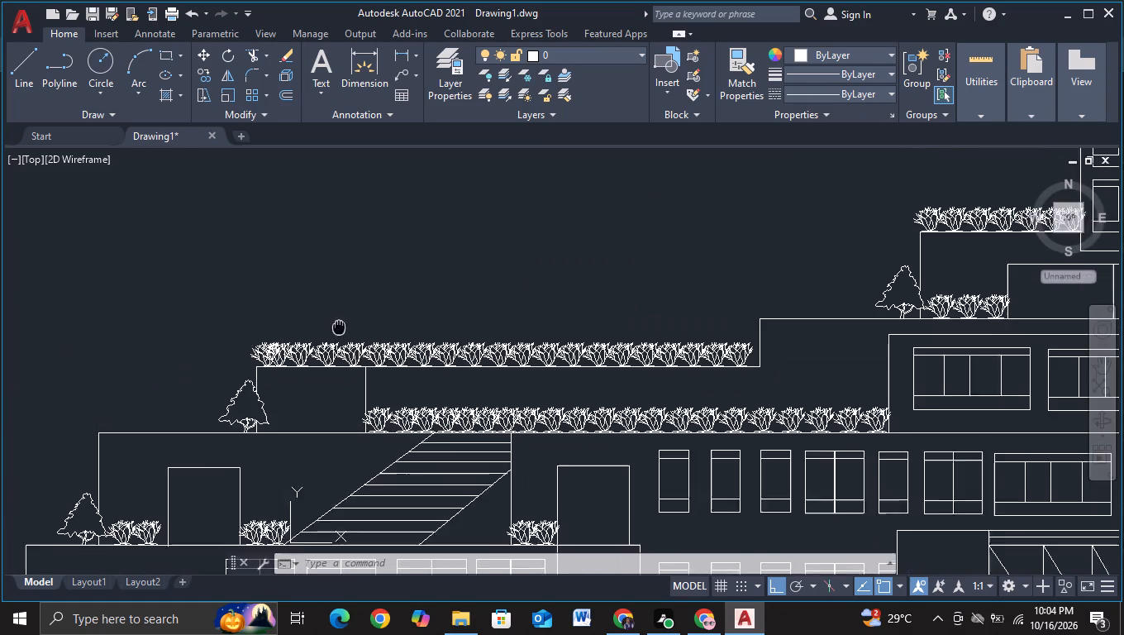
middle_click_drag(341, 327, 345, 327)
left_click_drag(245, 356, 616, 355)
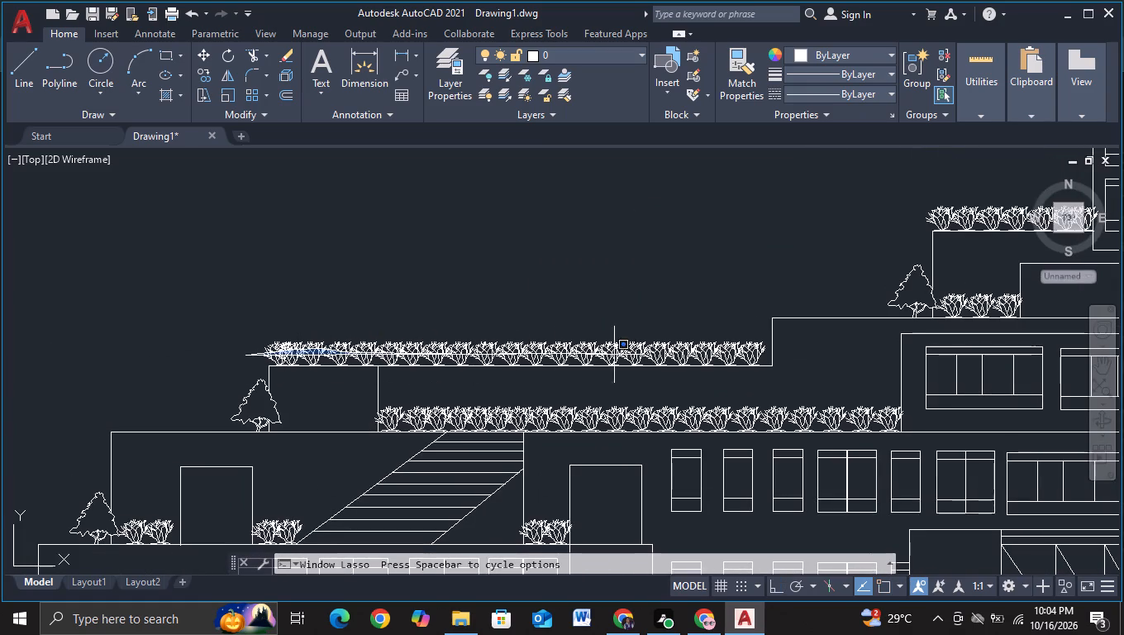
left_click_drag(616, 355, 749, 350)
left_click(745, 352)
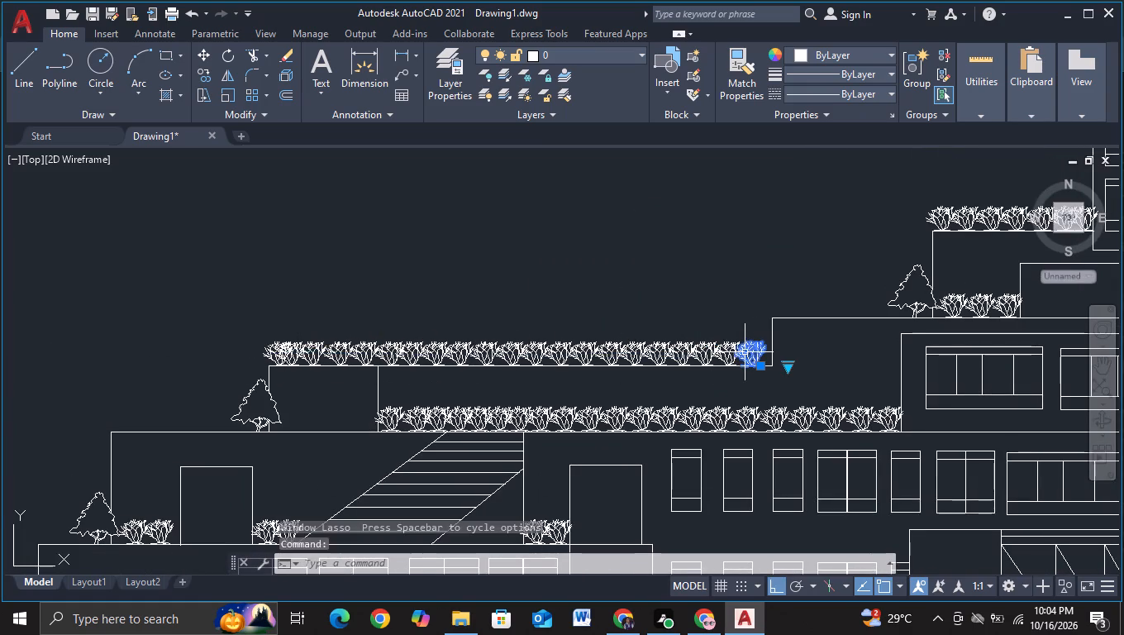
left_click(725, 355)
left_click(704, 356)
left_click(679, 356)
left_click(662, 356)
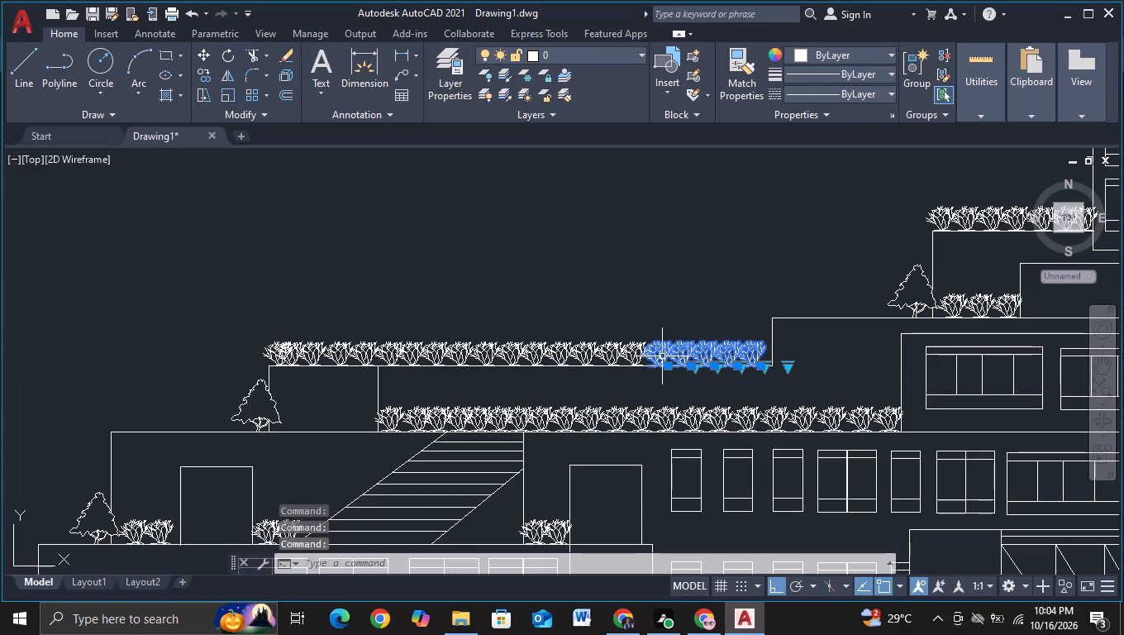
left_click(619, 356)
left_click(594, 360)
left_click(584, 360)
left_click(533, 356)
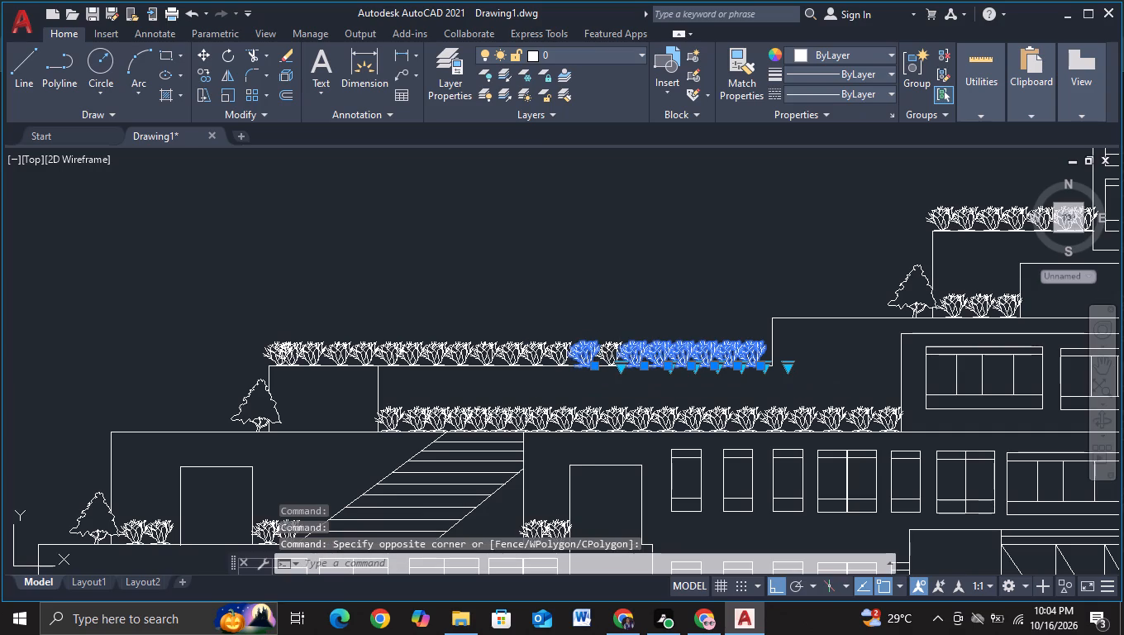
left_click_drag(264, 351, 515, 346)
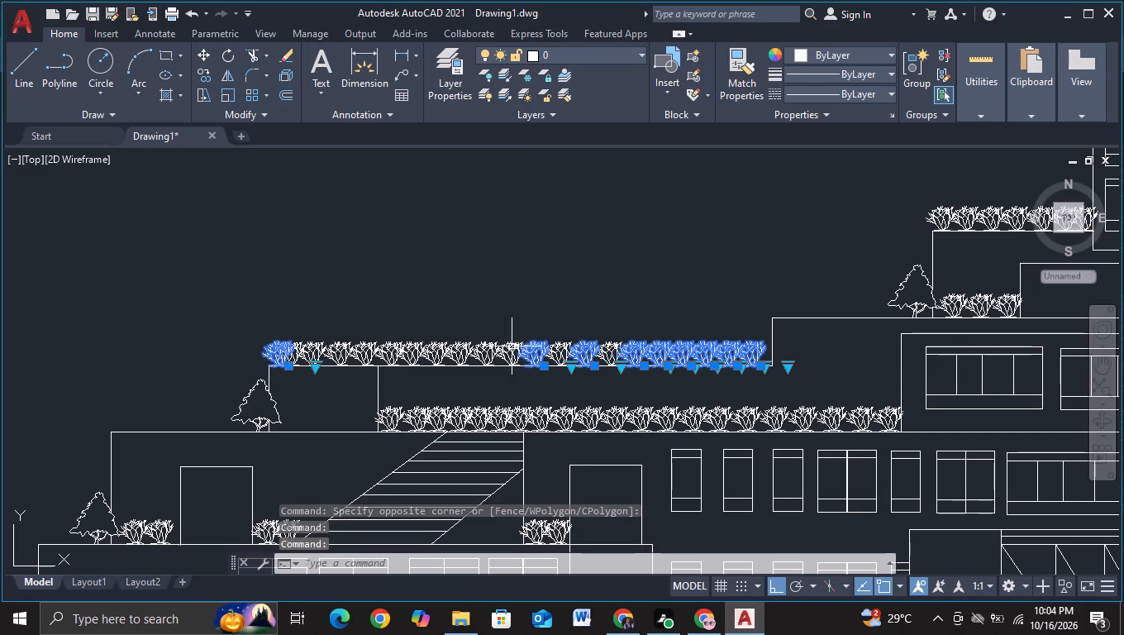
left_click_drag(515, 346, 559, 347)
left_click_drag(607, 347, 429, 350)
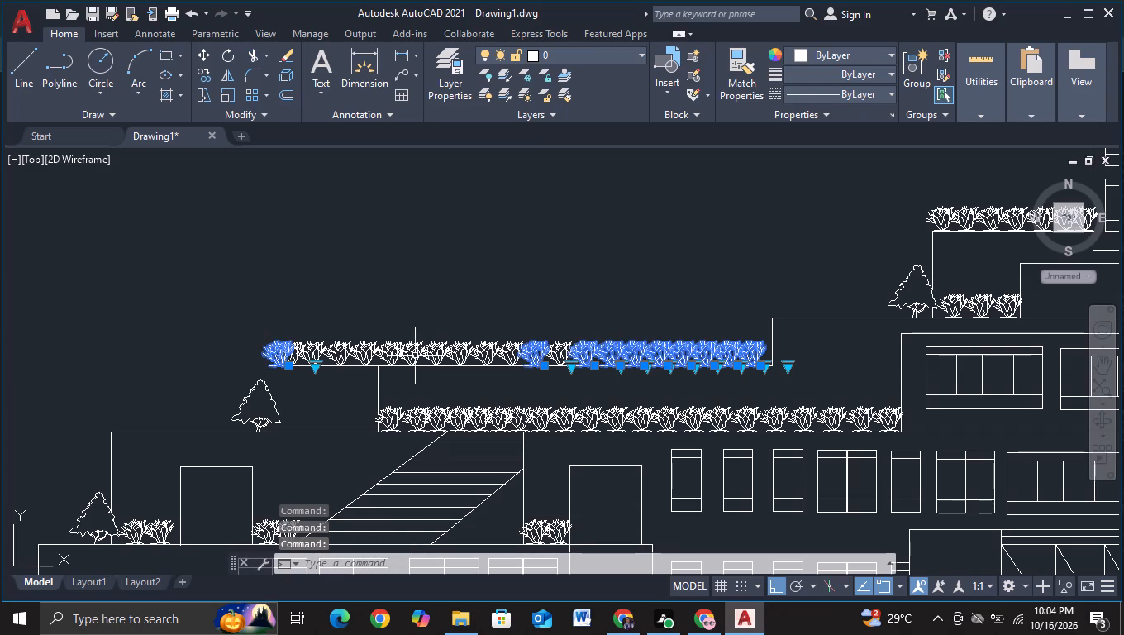
left_click(305, 358)
left_click_drag(324, 351, 344, 351)
left_click(347, 351)
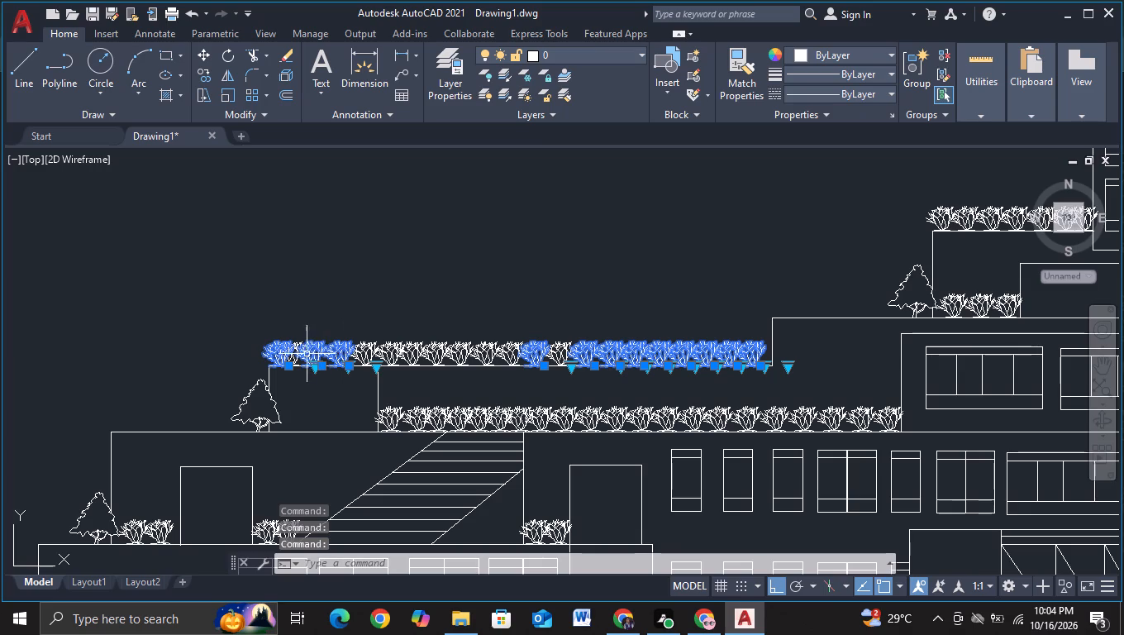
left_click(298, 353)
left_click(372, 353)
left_click_drag(395, 353, 403, 353)
left_click(417, 354)
left_click(428, 355)
left_click(394, 356)
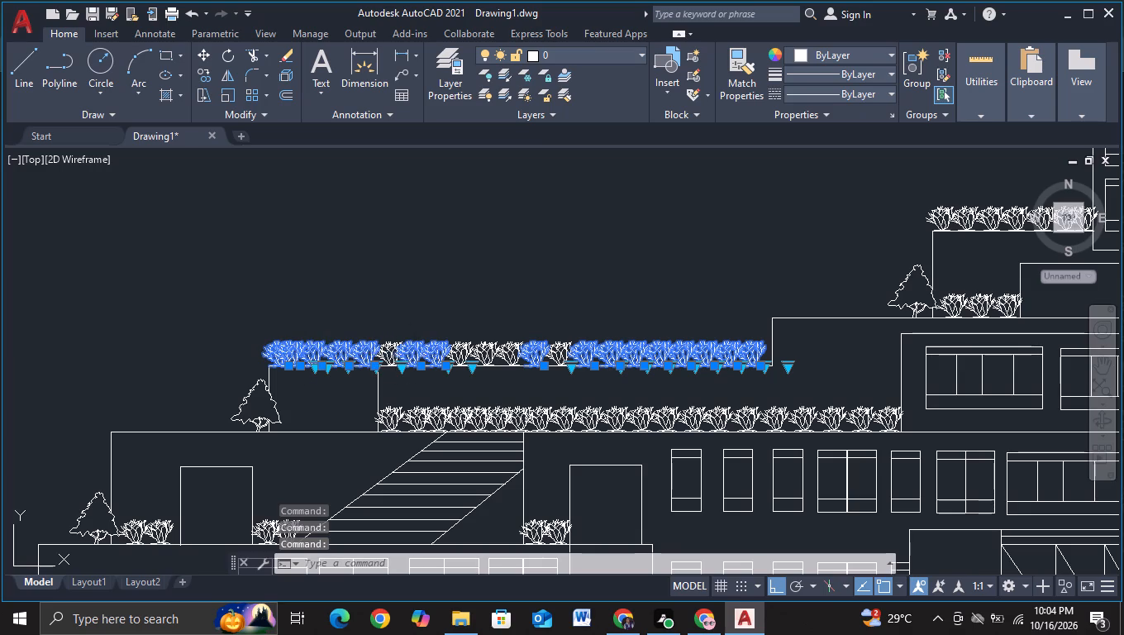
left_click(379, 355)
left_click(393, 351)
left_click_drag(393, 351, 423, 352)
left_click(461, 356)
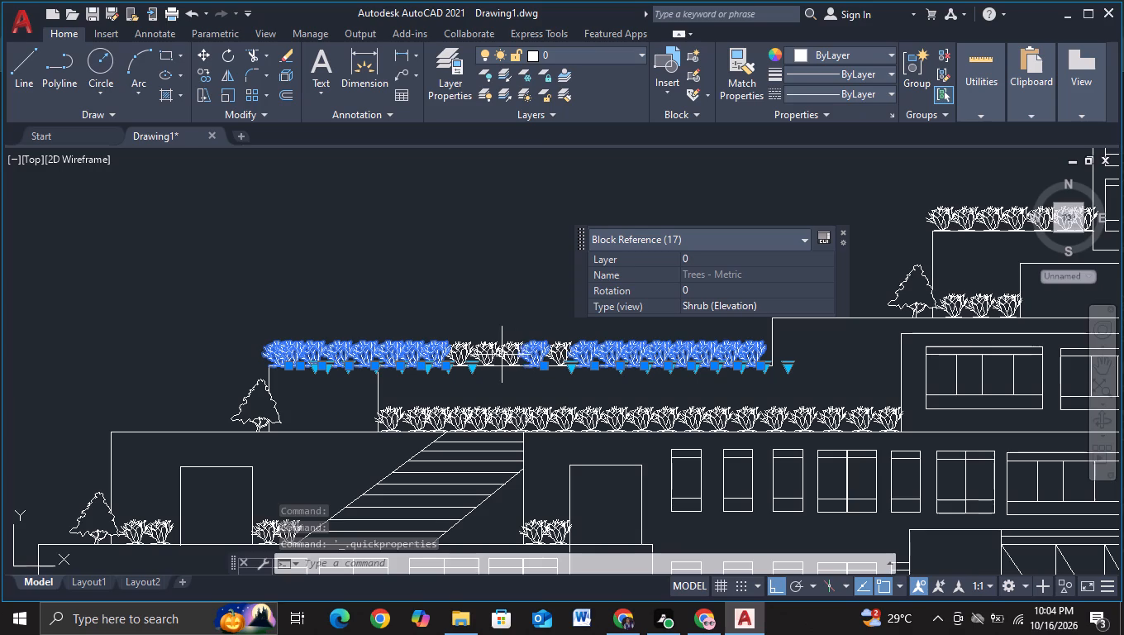
left_click(509, 351)
left_click(487, 352)
left_click(463, 355)
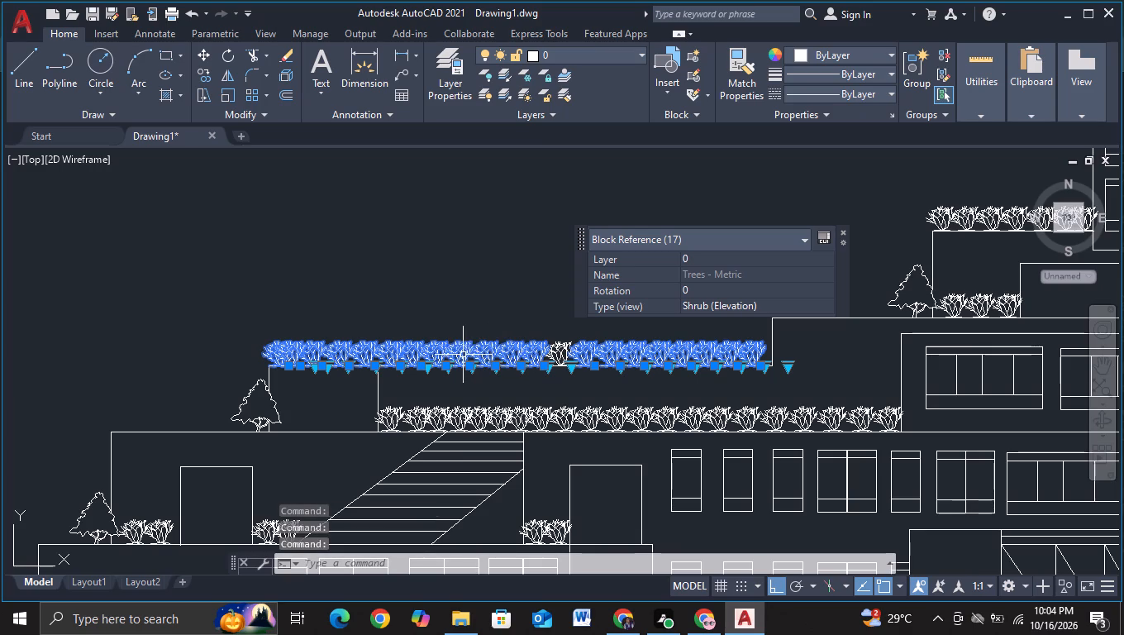
left_click(560, 362)
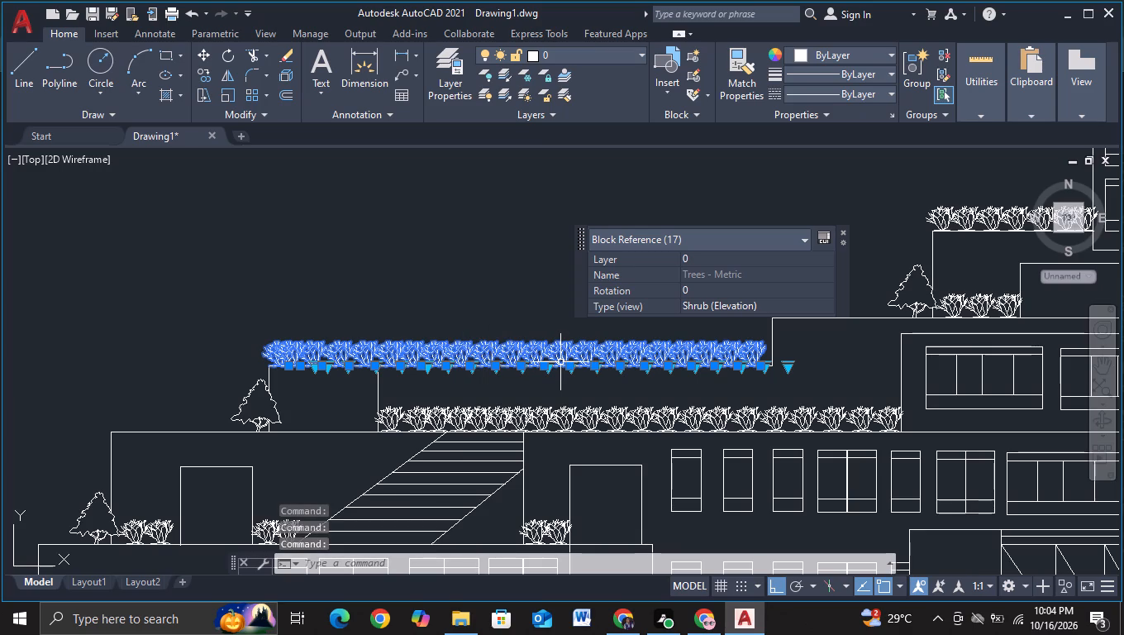
key("Delete")
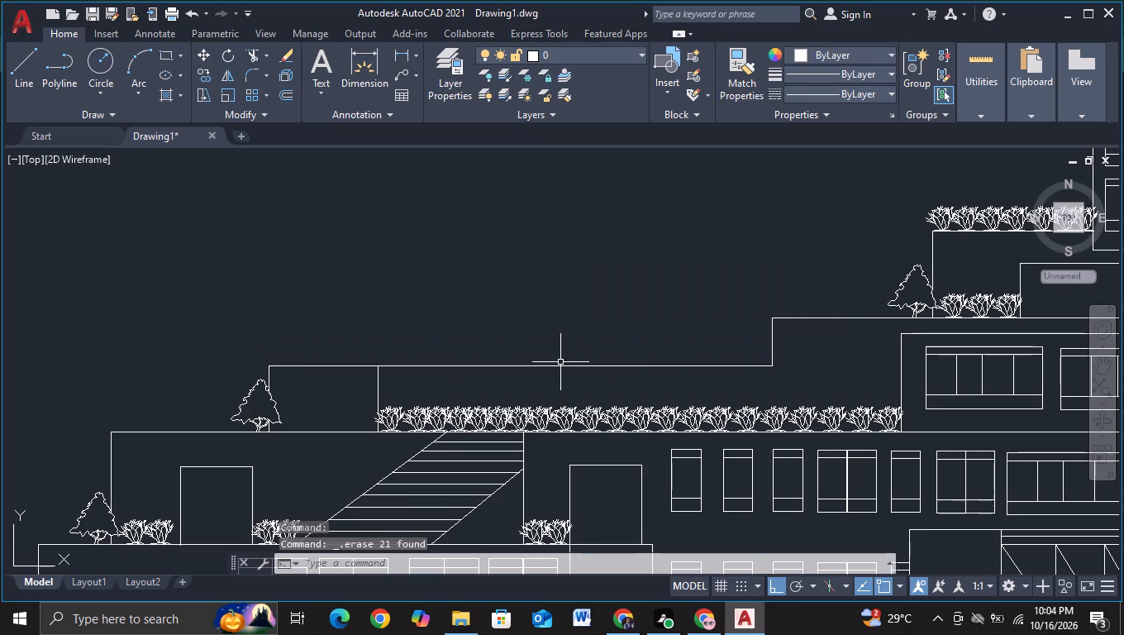
Copy the first shrub beside the upper terrace's tree five times, spacing the copies from the terrace's outer edge to the tree.
scroll(640, 348, "down", 2)
scroll(723, 329, "up", 3)
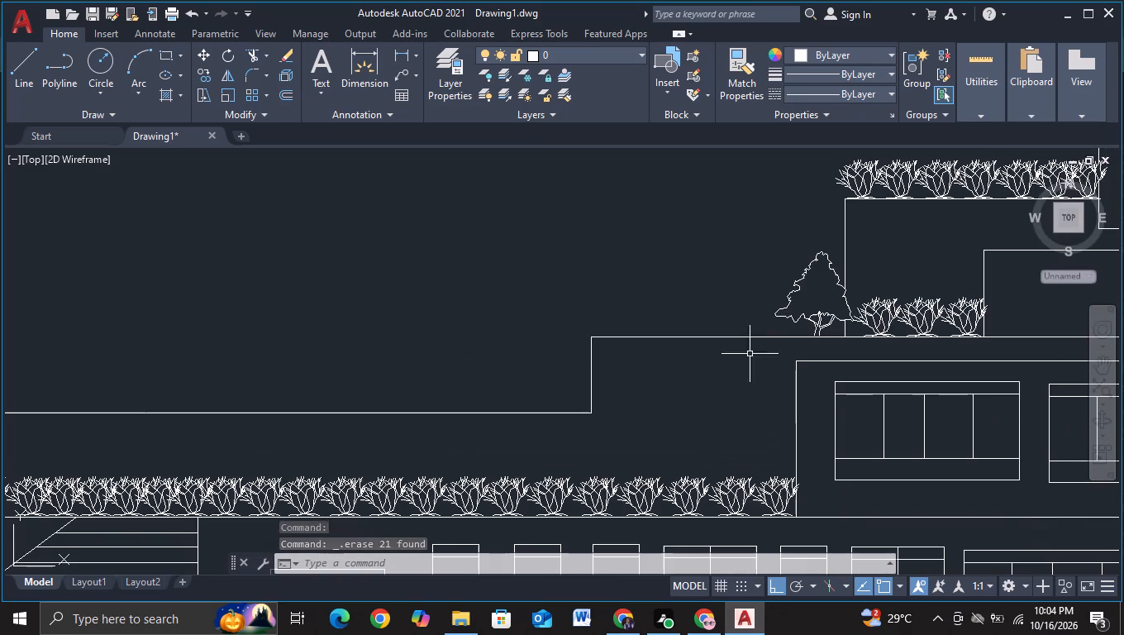
left_click(881, 308)
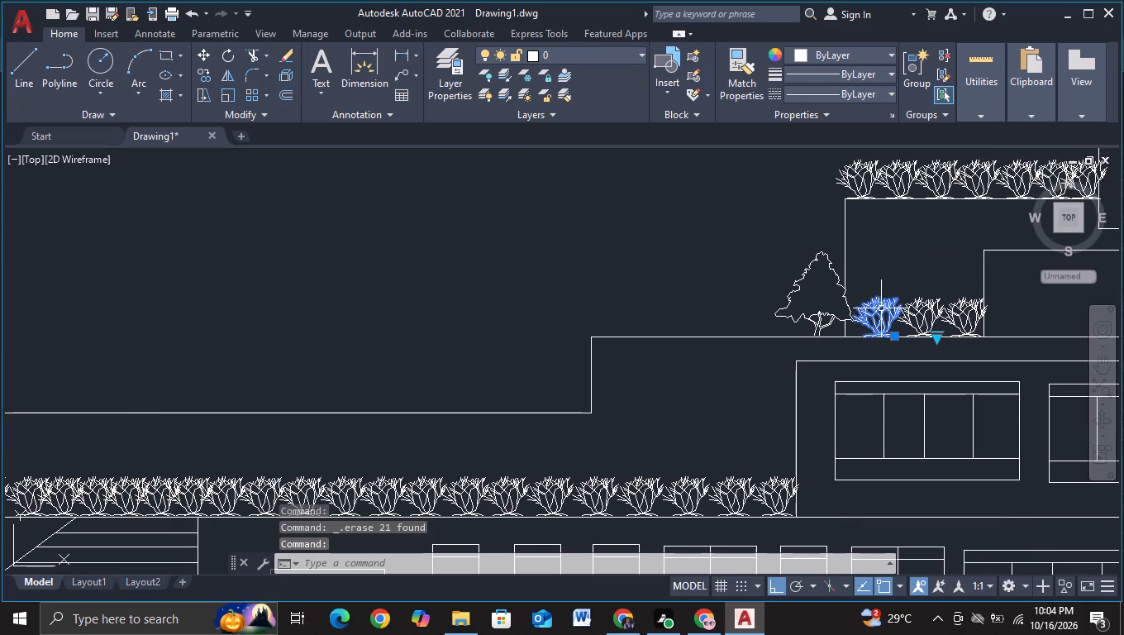
key("c")
left_click(920, 361)
left_click(883, 312)
scroll(608, 330, "up", 2)
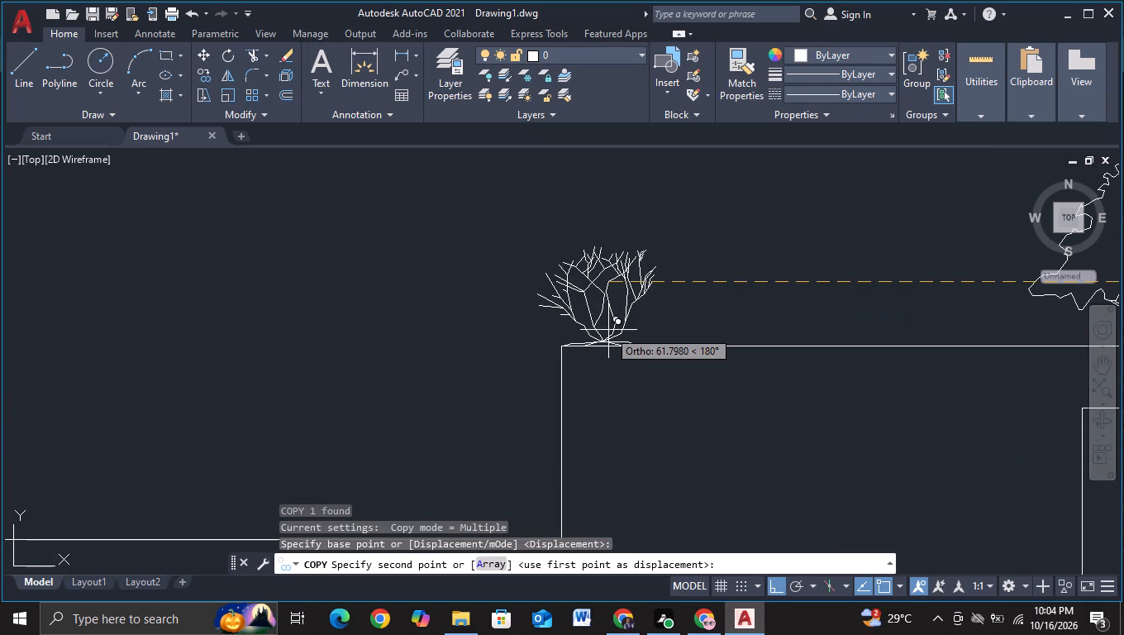
left_click(608, 329)
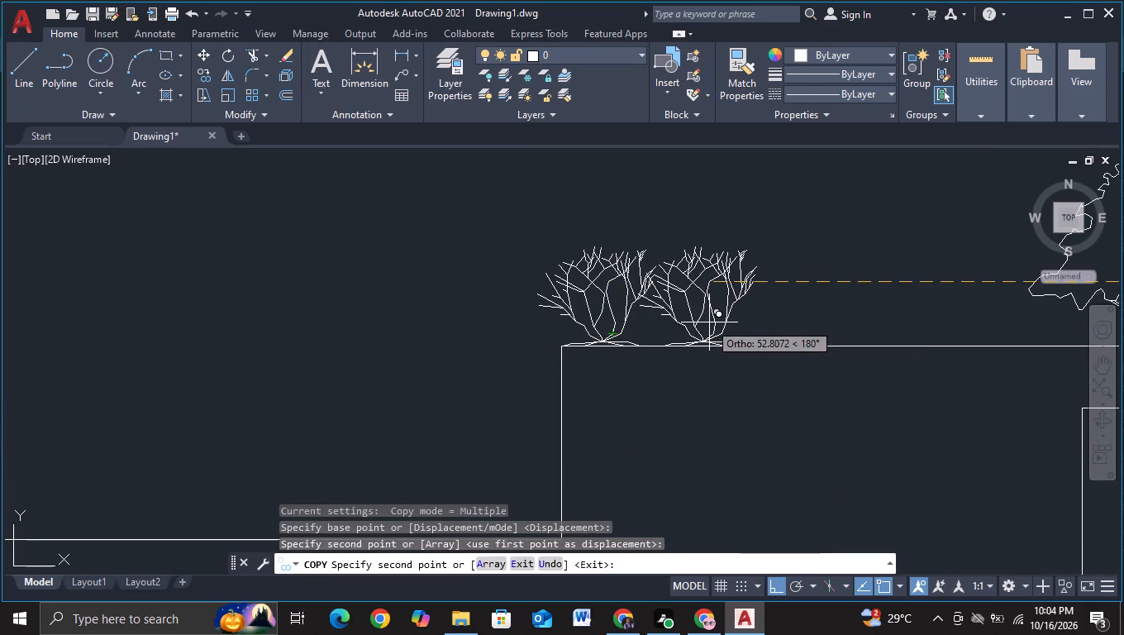
left_click(702, 321)
left_click(801, 313)
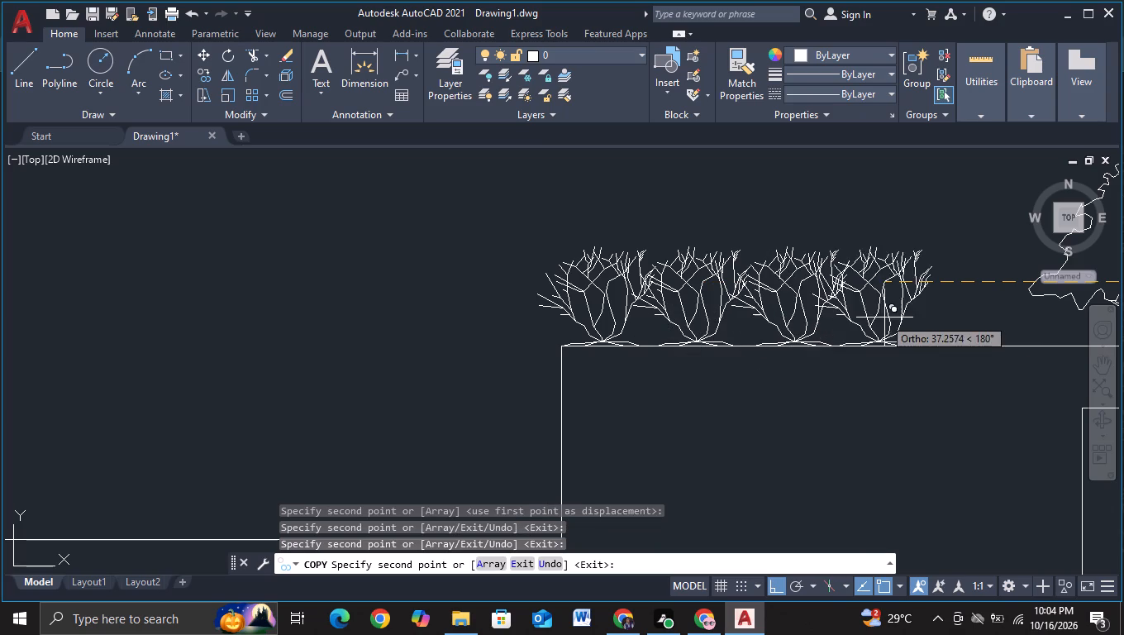
middle_click_drag(884, 317, 617, 332)
left_click(633, 328)
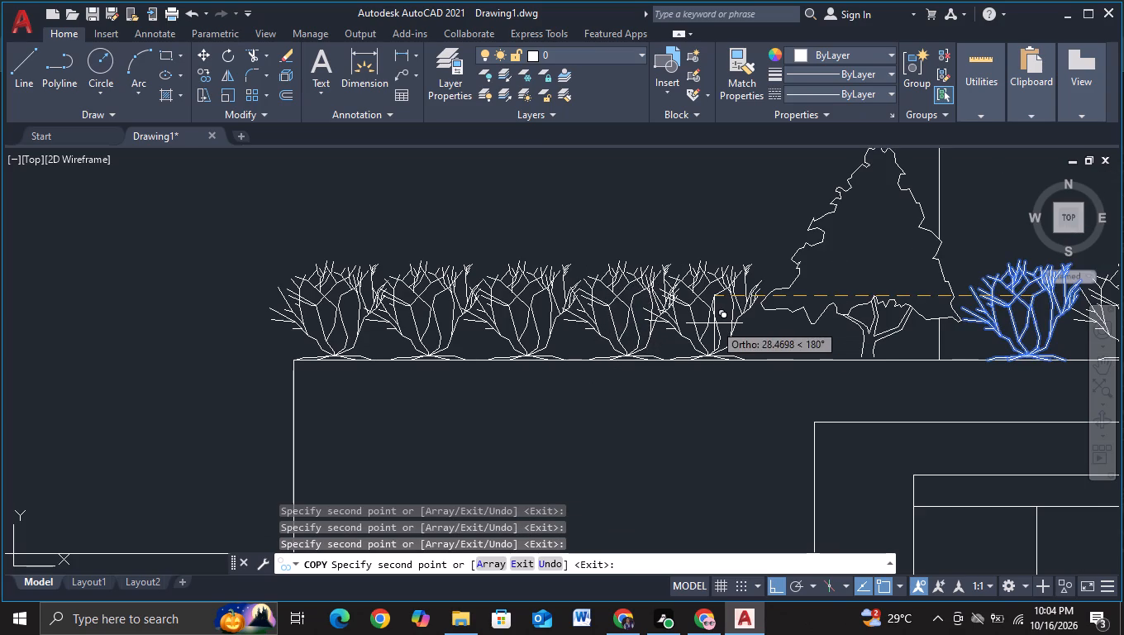
left_click(720, 323)
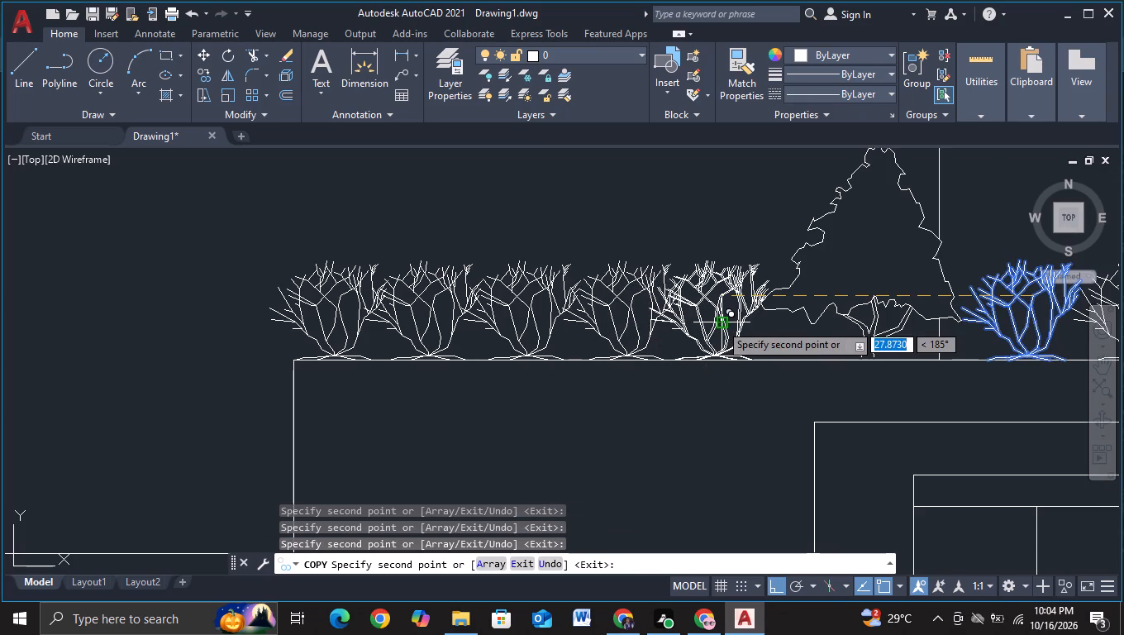
key("Escape")
Copy the first shrub of the row above the stairs five times, between that terrace's outer edge and its tree.
scroll(720, 323, "down", 3)
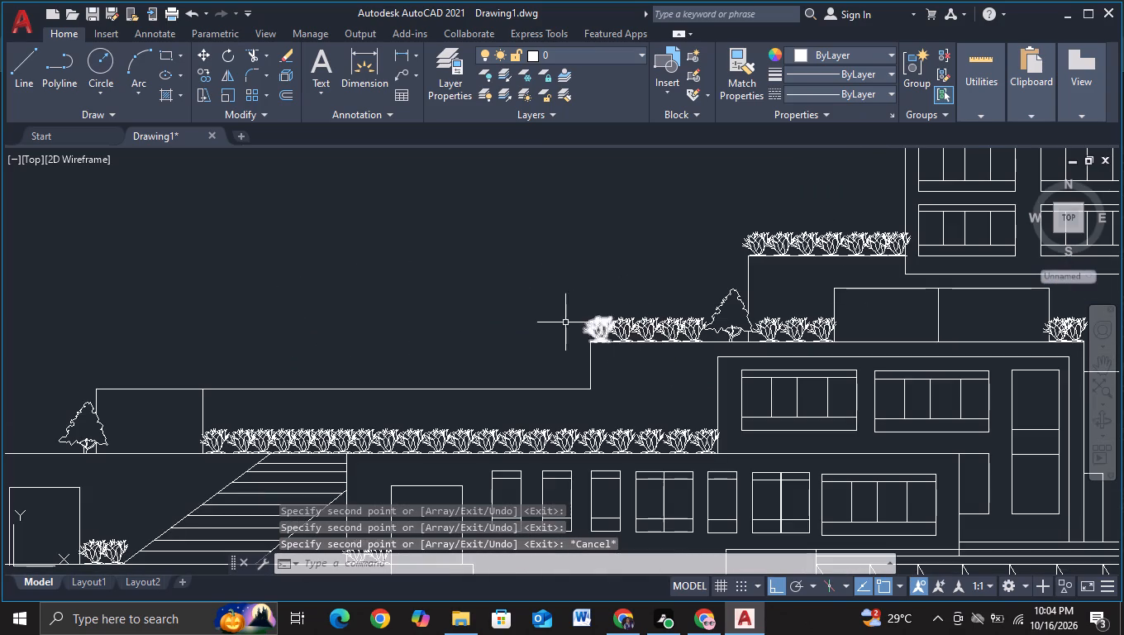
middle_click_drag(431, 319, 500, 245)
scroll(518, 242, "down", 2)
middle_click_drag(536, 255, 548, 235)
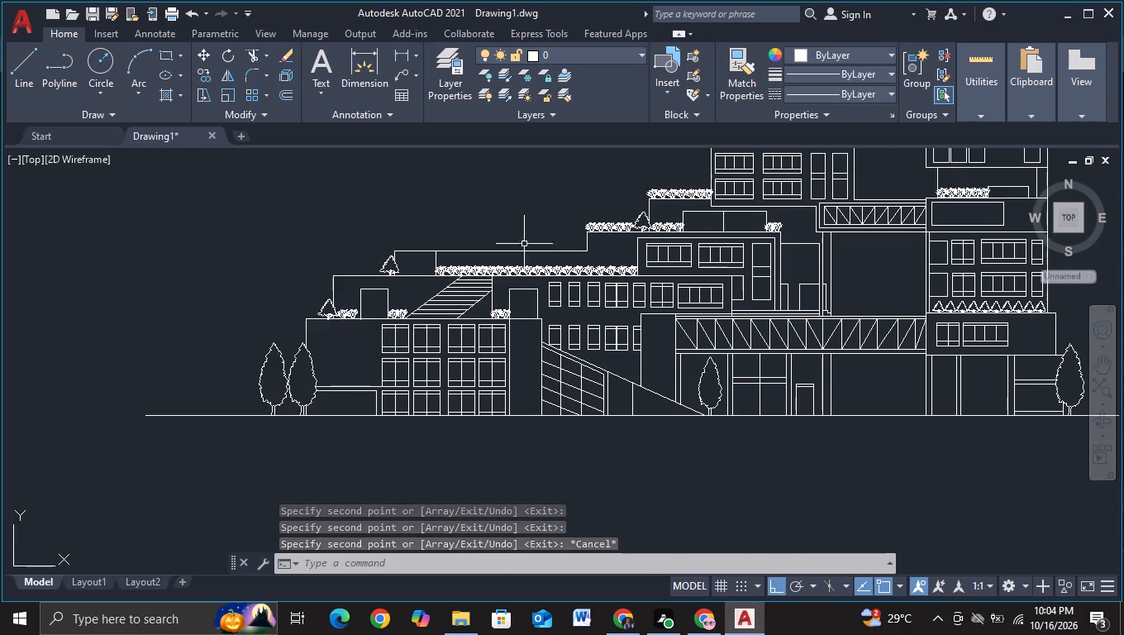
scroll(482, 251, "up", 2)
left_click(377, 309)
key("c")
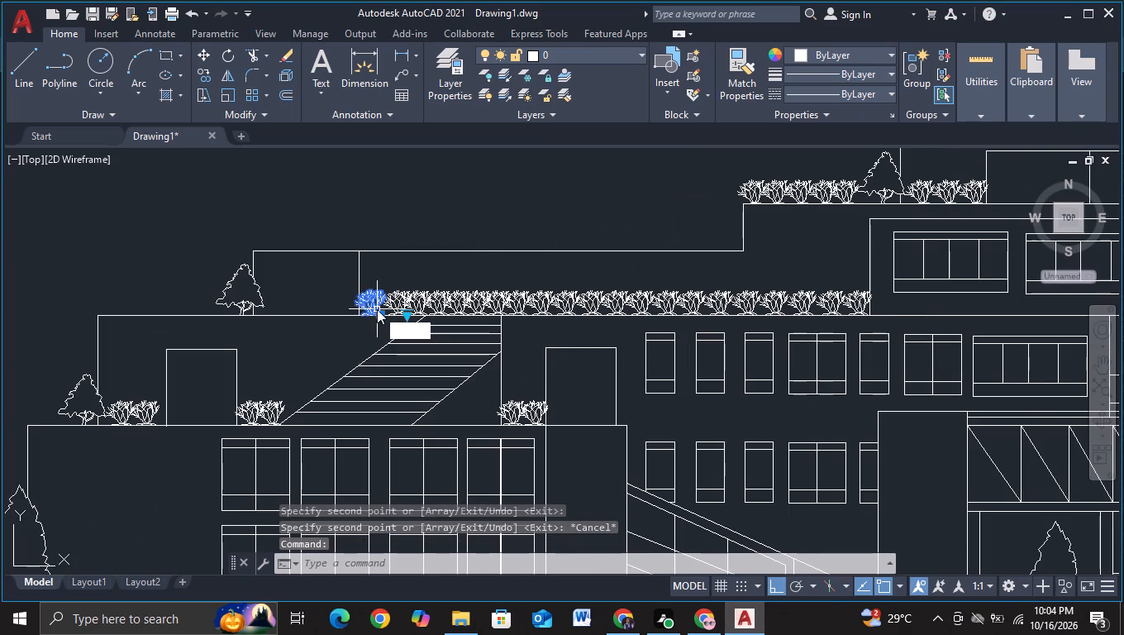
left_click(421, 359)
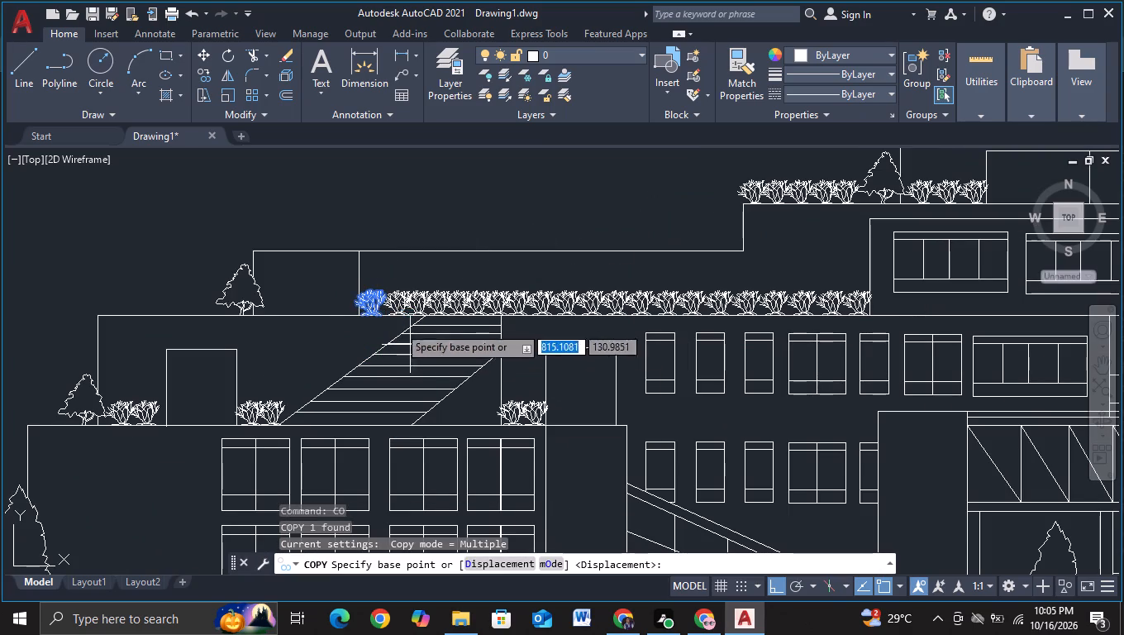
left_click(374, 303)
scroll(171, 309, "up", 2)
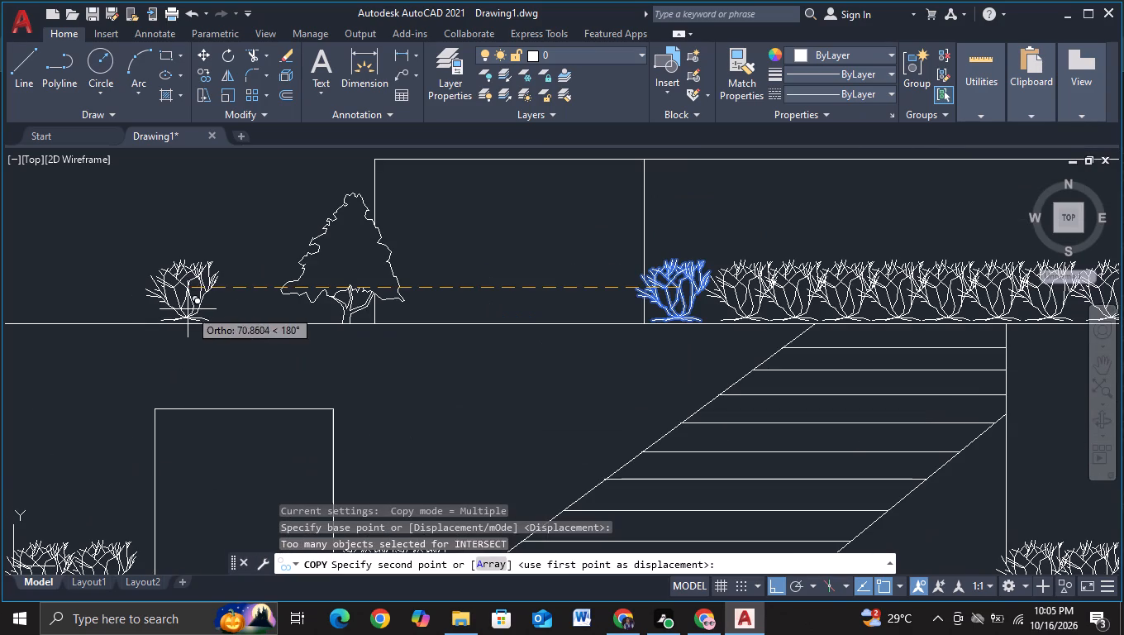
left_click(246, 305)
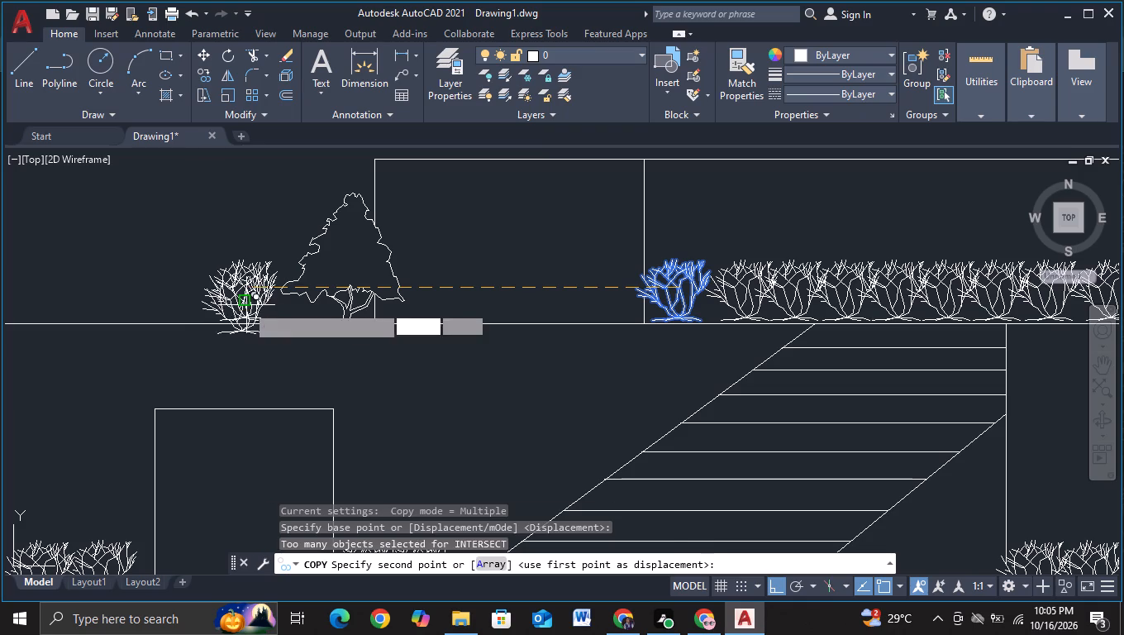
middle_click_drag(226, 307, 574, 327)
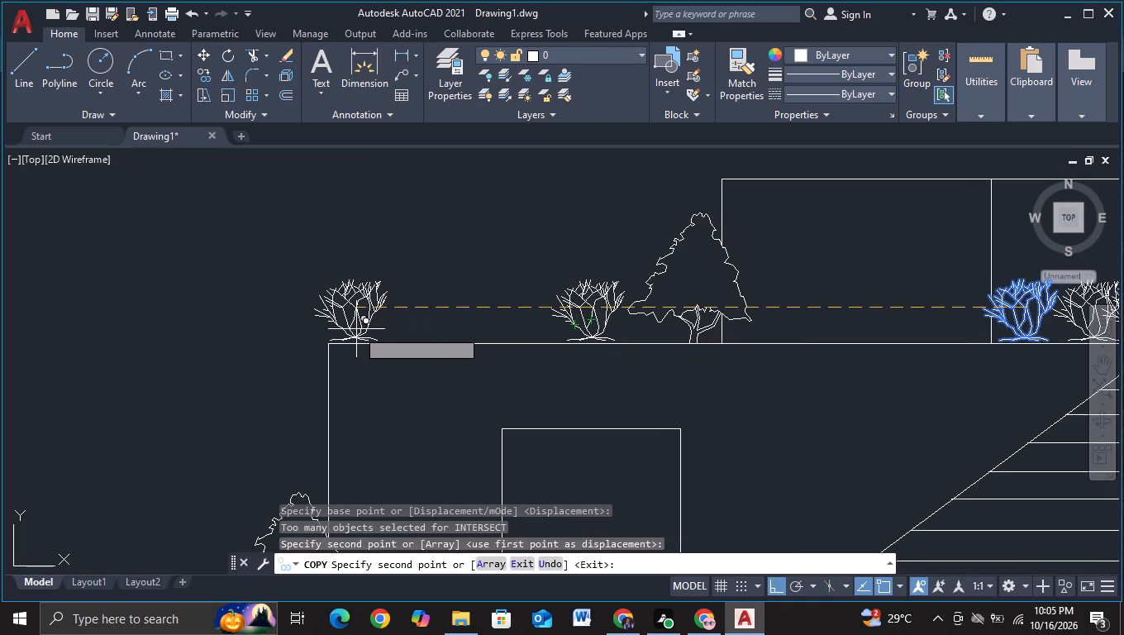
left_click(357, 329)
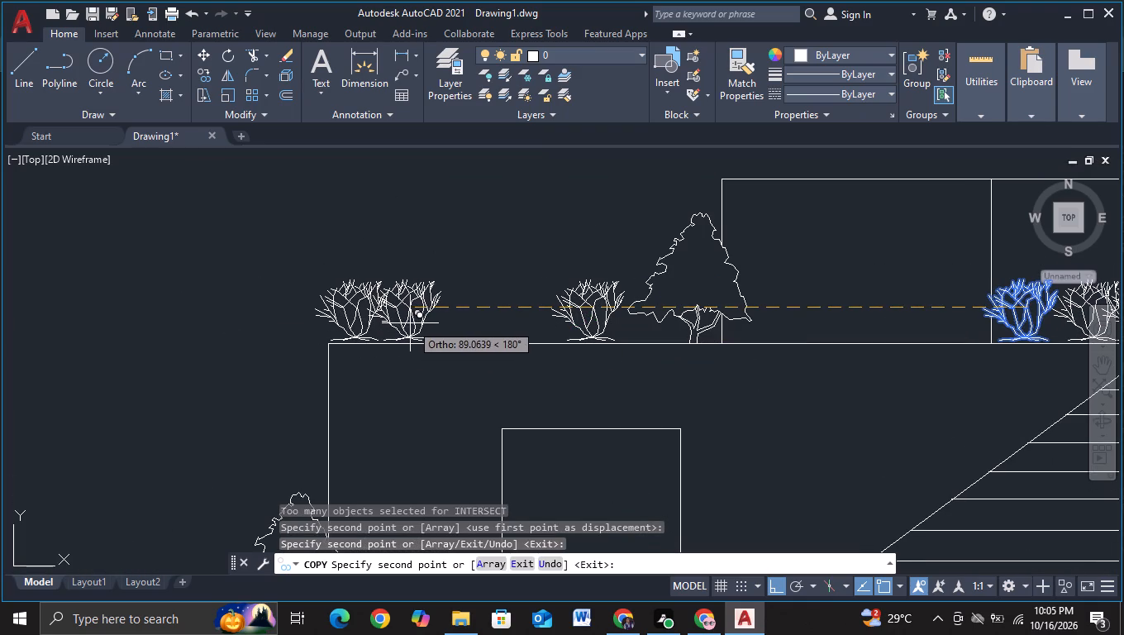
left_click(410, 323)
left_click(467, 322)
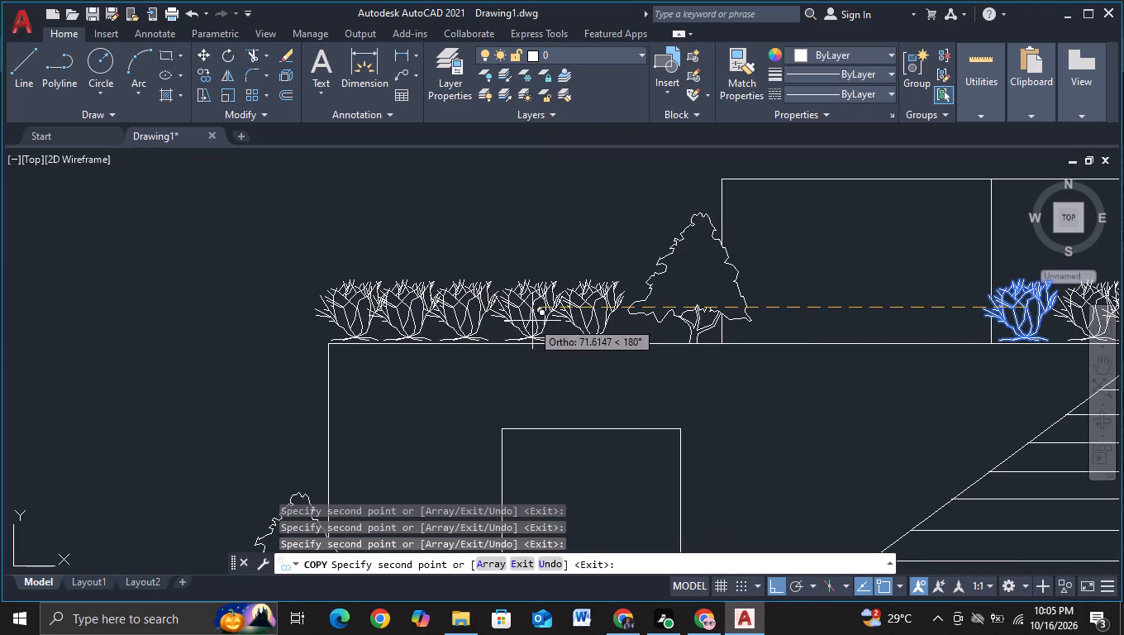
left_click(528, 321)
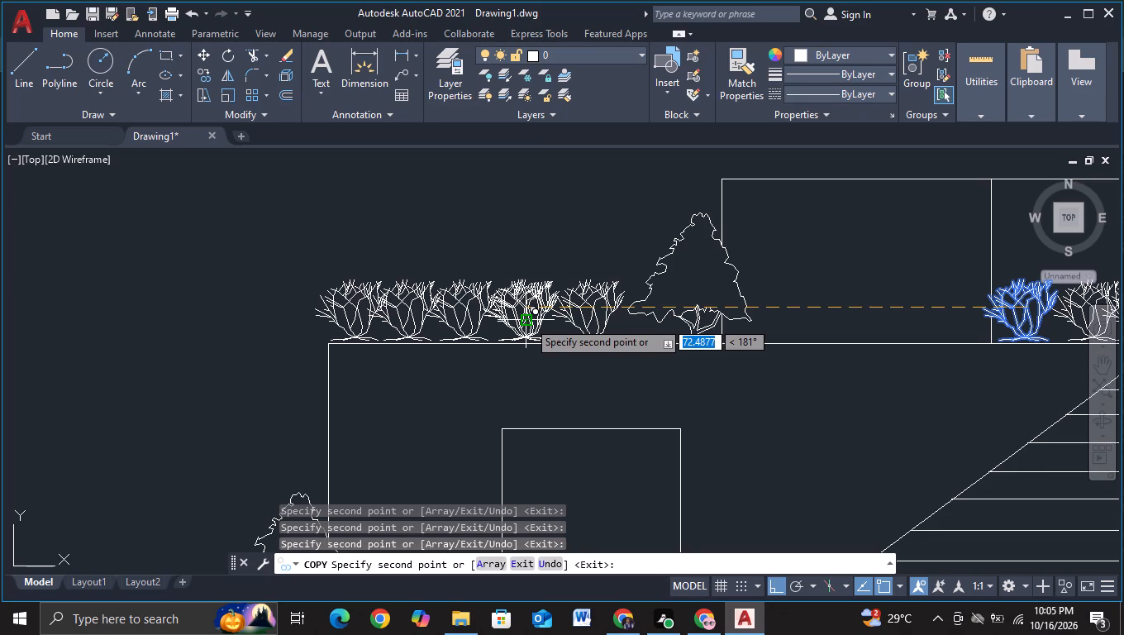
key("Escape")
Copy the first shrub beside the lower terrace's tree to that terrace's outer edge, on the tree's other side.
scroll(528, 321, "down", 3)
scroll(499, 385, "up", 2)
left_click(478, 391)
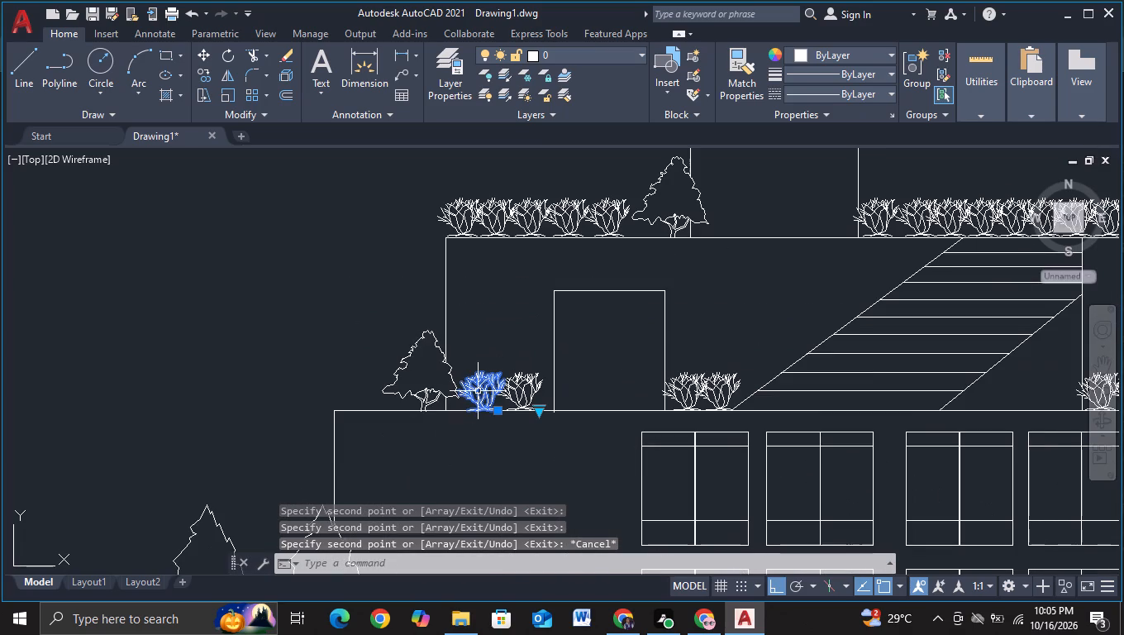
key("c")
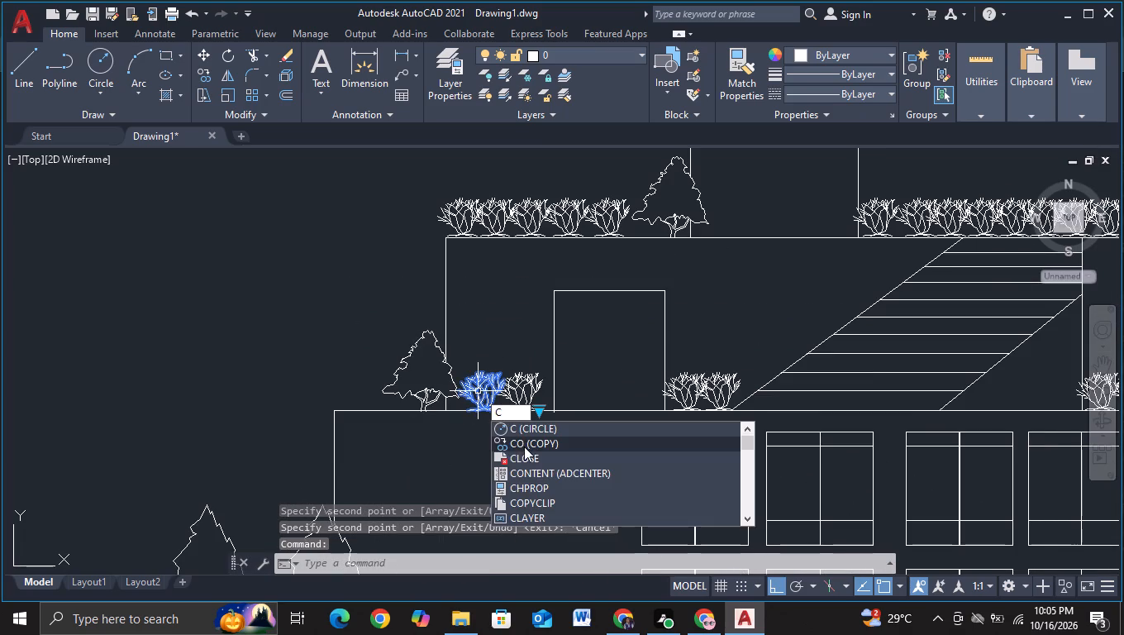
left_click(524, 445)
left_click(488, 393)
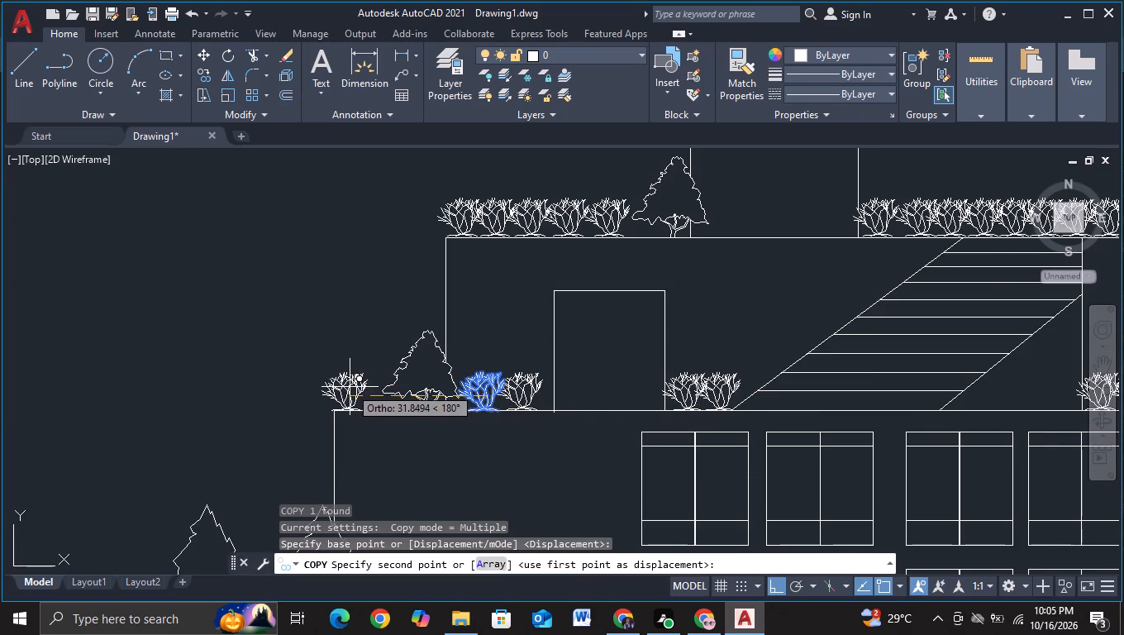
left_click(354, 384)
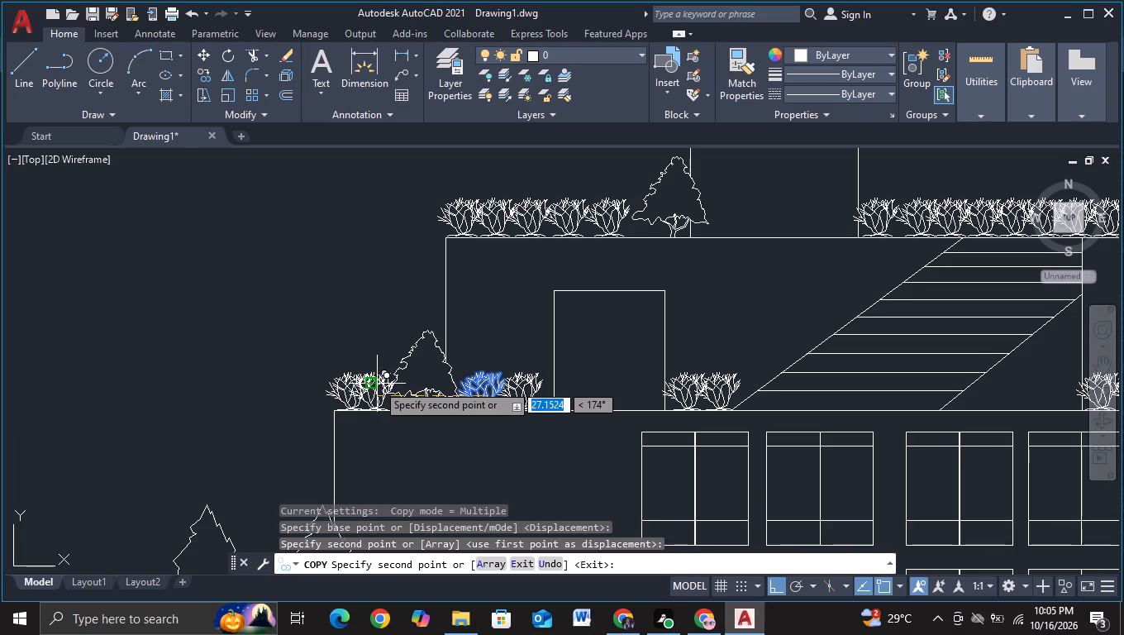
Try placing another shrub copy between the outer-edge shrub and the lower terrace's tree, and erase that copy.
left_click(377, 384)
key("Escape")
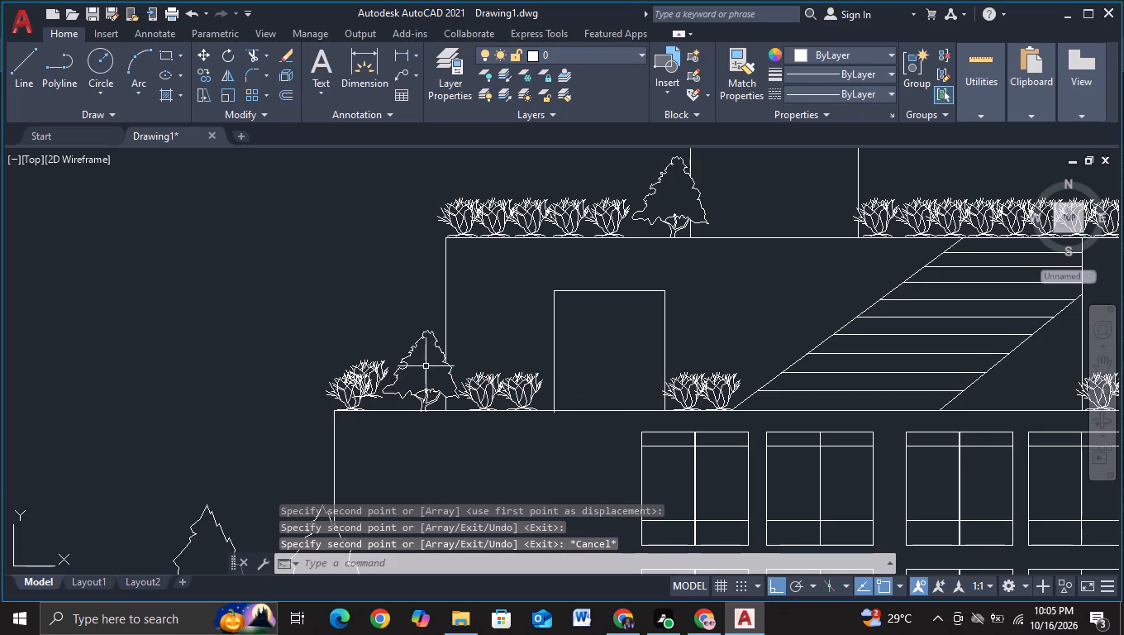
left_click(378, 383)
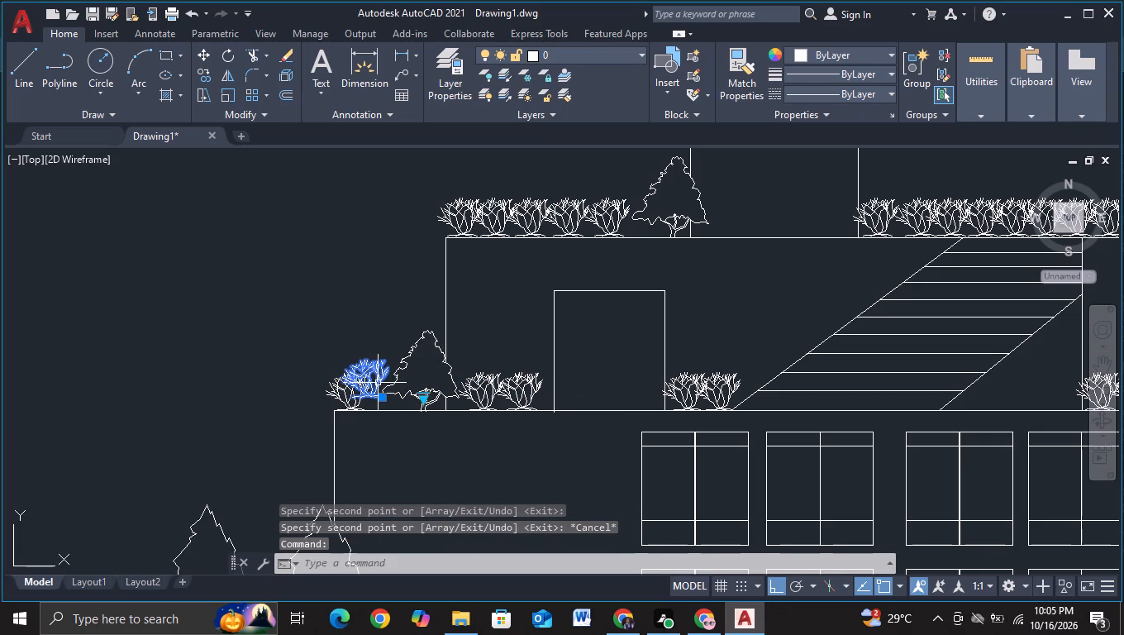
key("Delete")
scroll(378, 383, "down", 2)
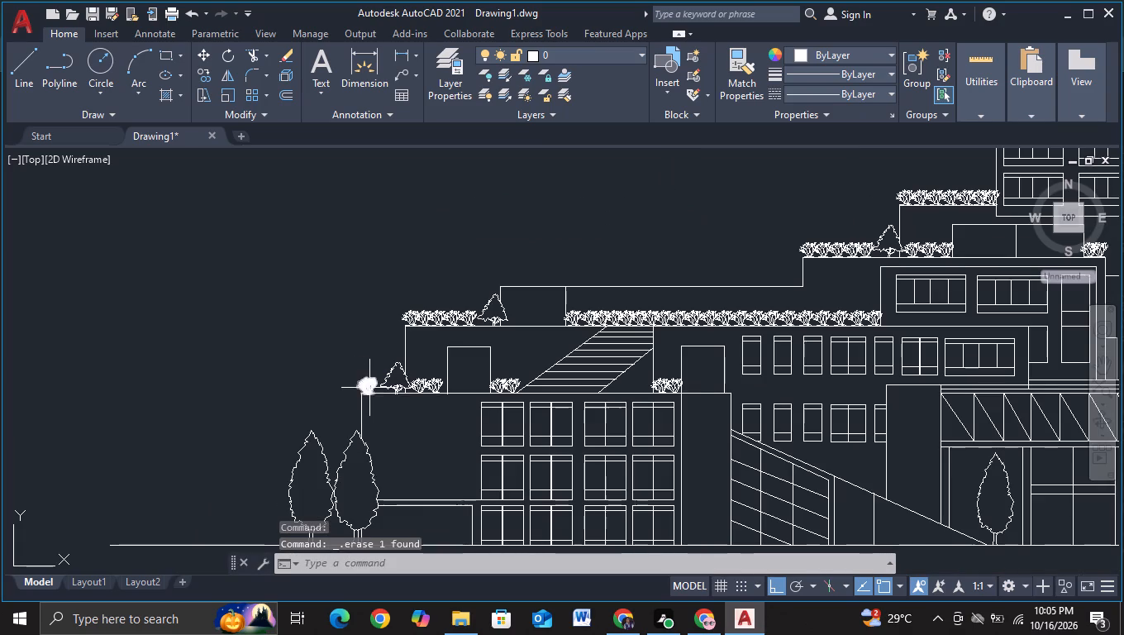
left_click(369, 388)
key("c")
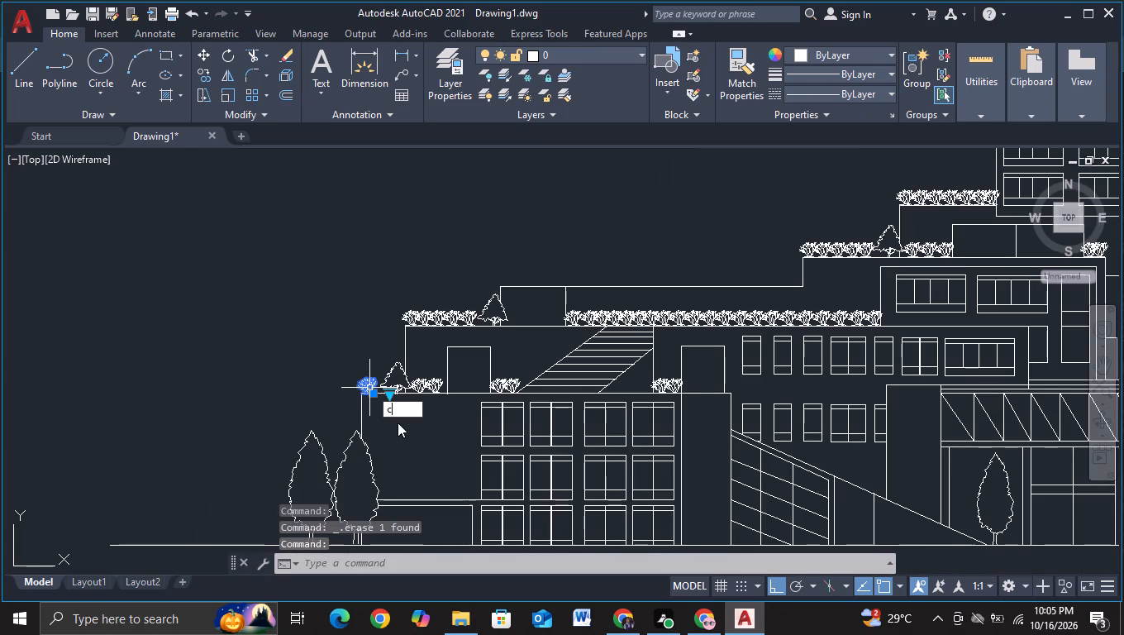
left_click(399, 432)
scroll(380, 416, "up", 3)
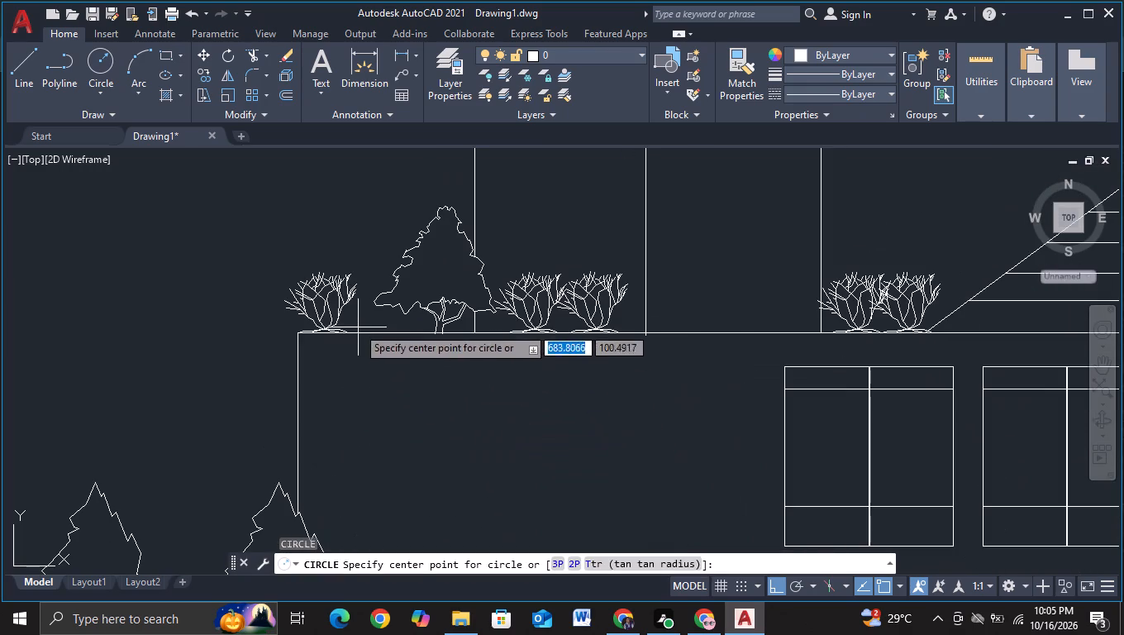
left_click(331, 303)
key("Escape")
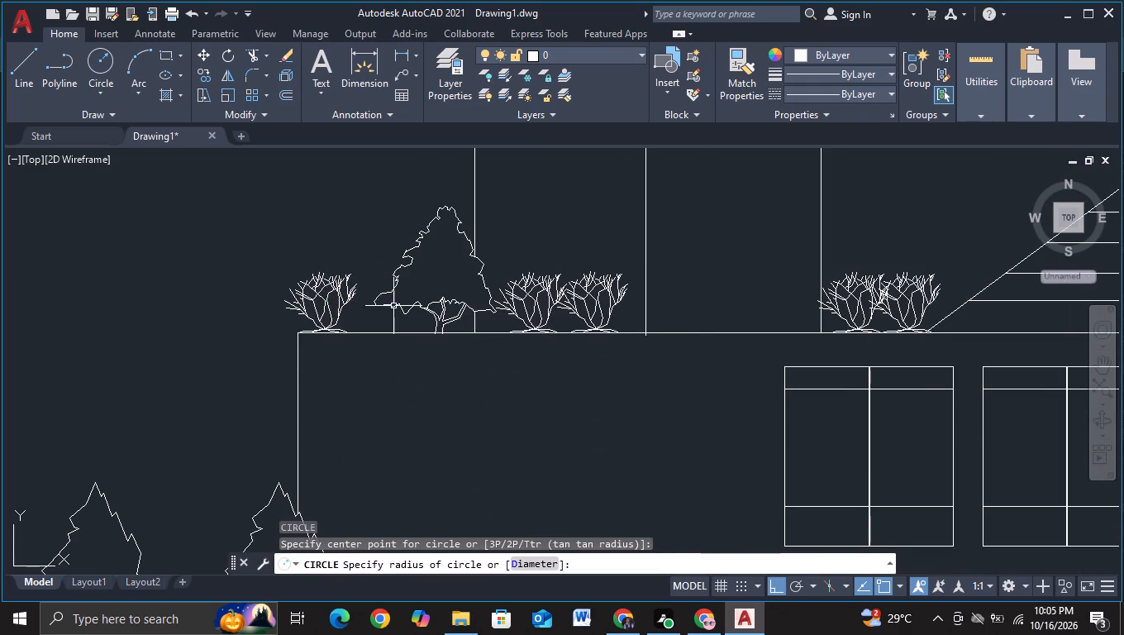
Copy the lower terrace's outer-edge shrub once, about 5 units towards the tree.
left_click(341, 312)
key("c")
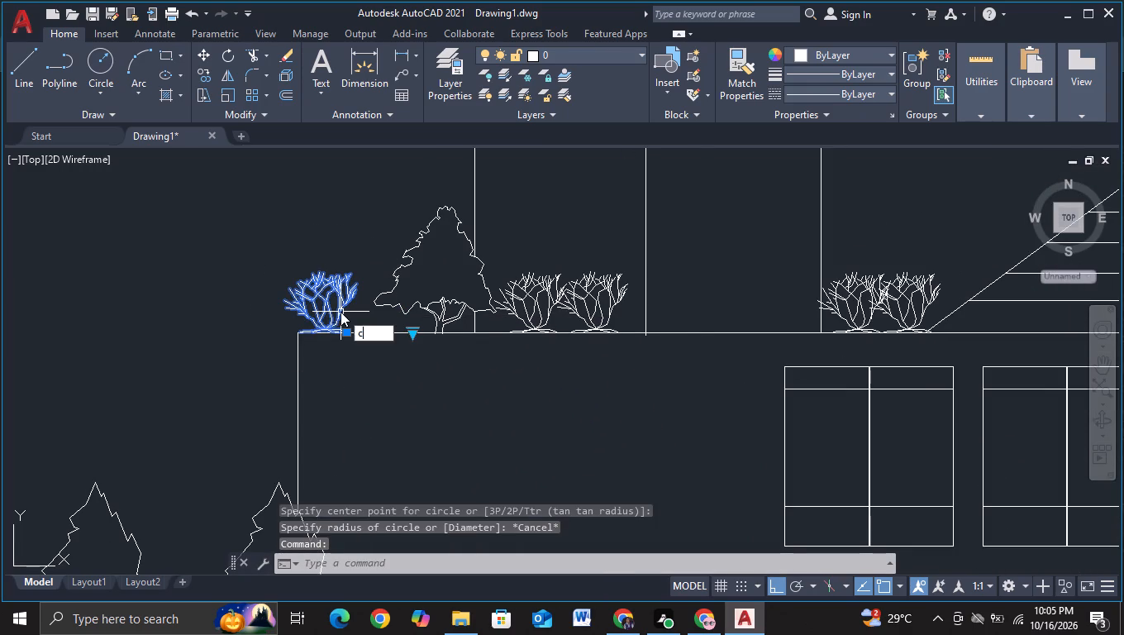
left_click(367, 360)
left_click(330, 315)
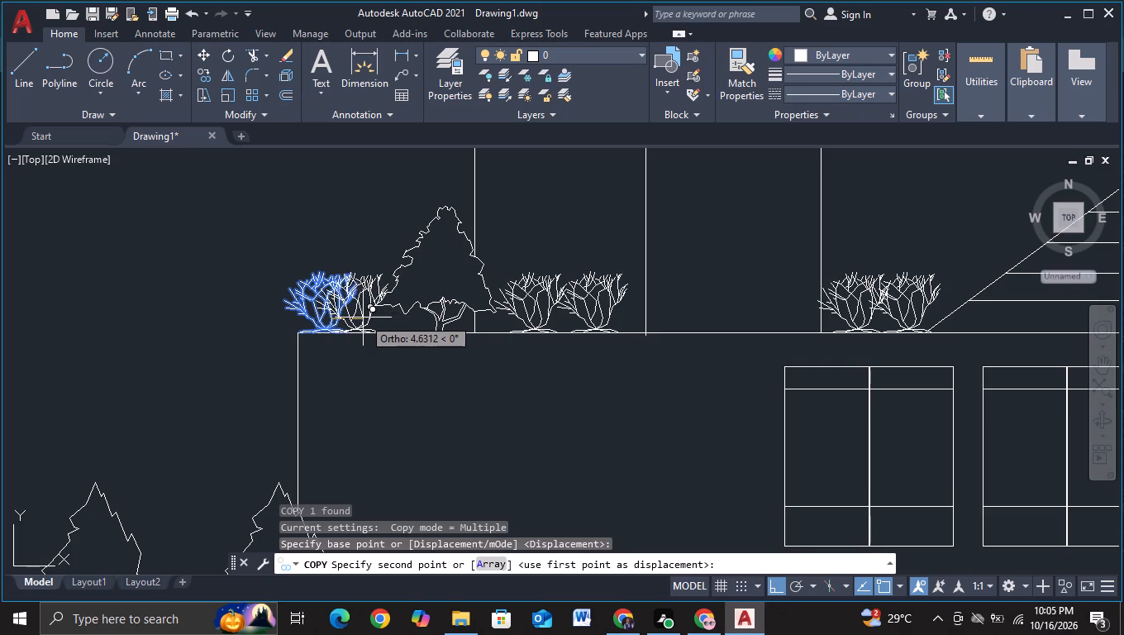
left_click(367, 319)
key("grave")
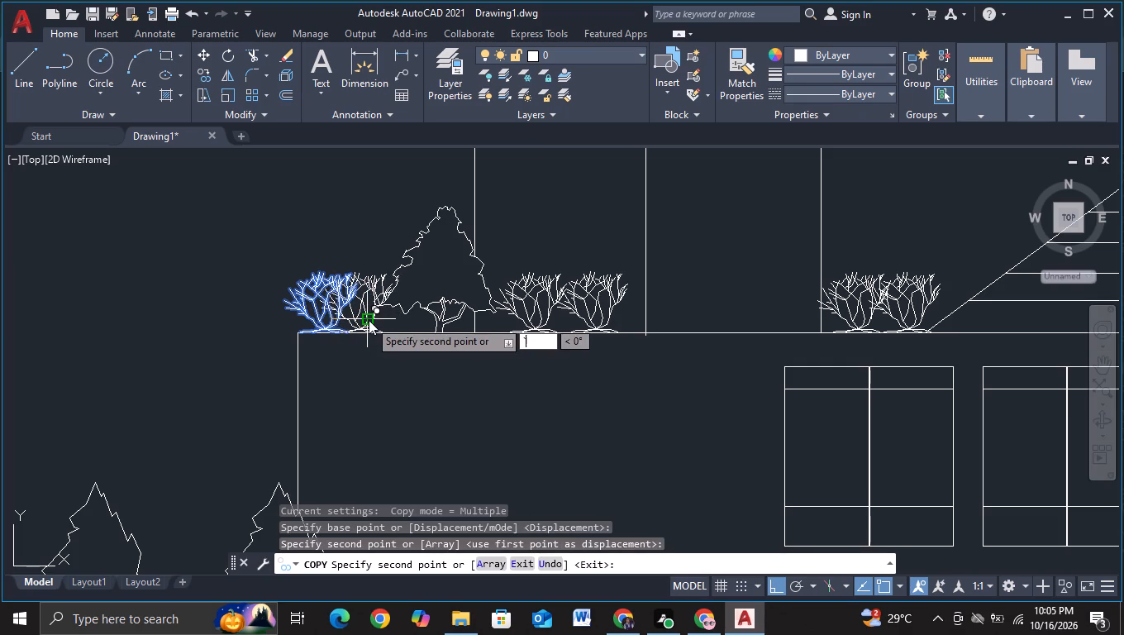
key("Escape")
key("Escape")
Copy the shrub nearest the lower terrace's doorway four times, spacing the copies across the doorway towards the shrubs at the stairs.
scroll(394, 348, "down", 4)
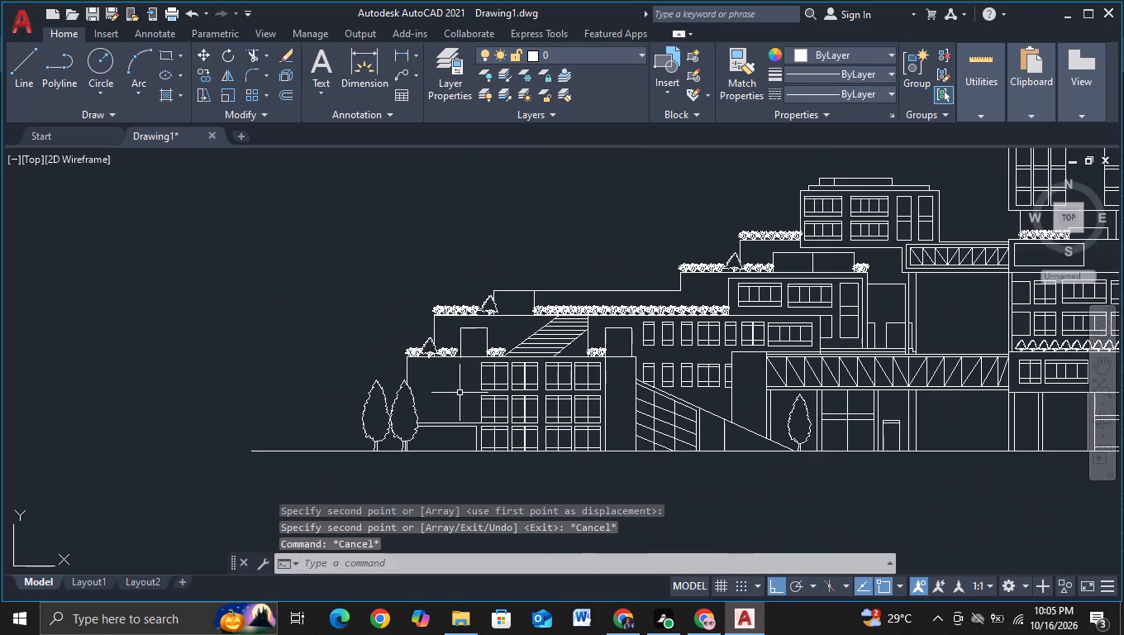
scroll(460, 393, "up", 3)
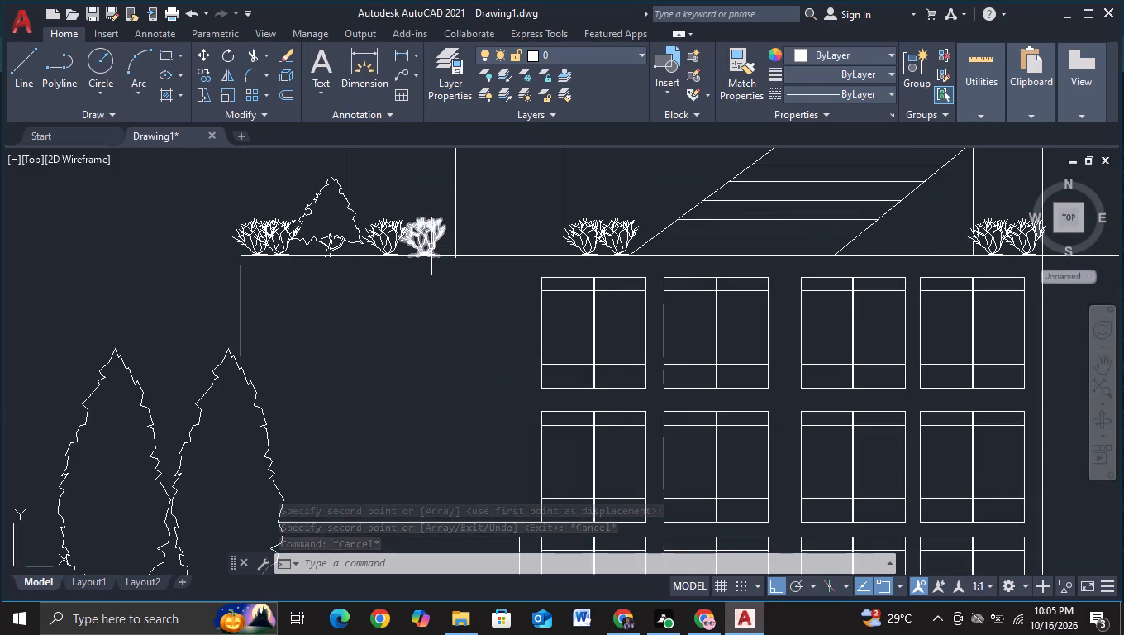
left_click(431, 246)
key("c")
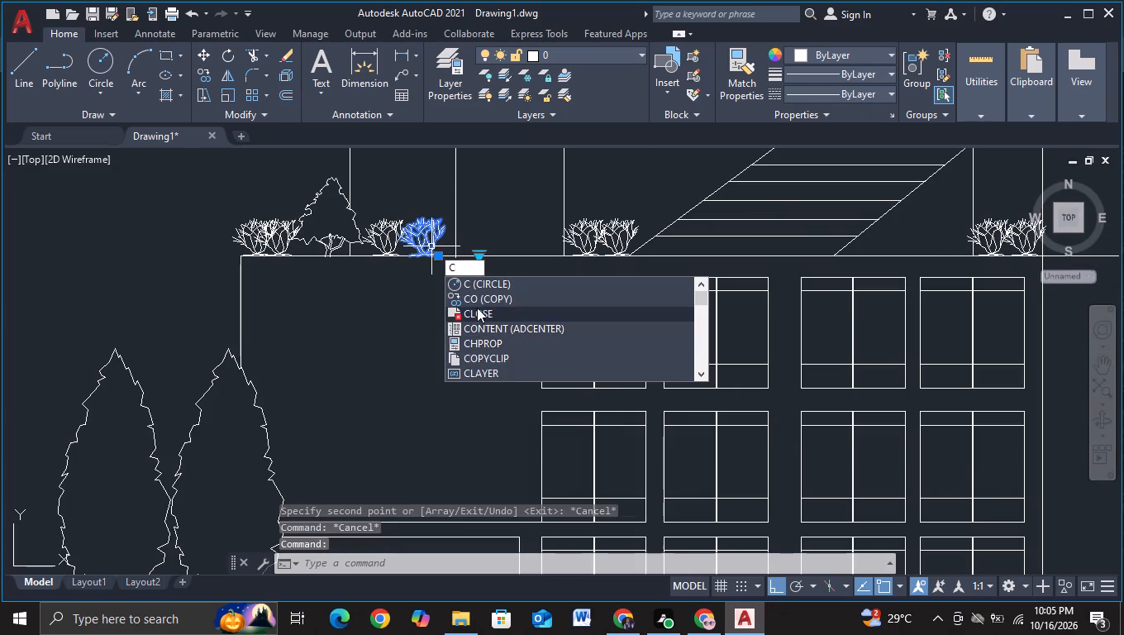
left_click(477, 303)
left_click(434, 241)
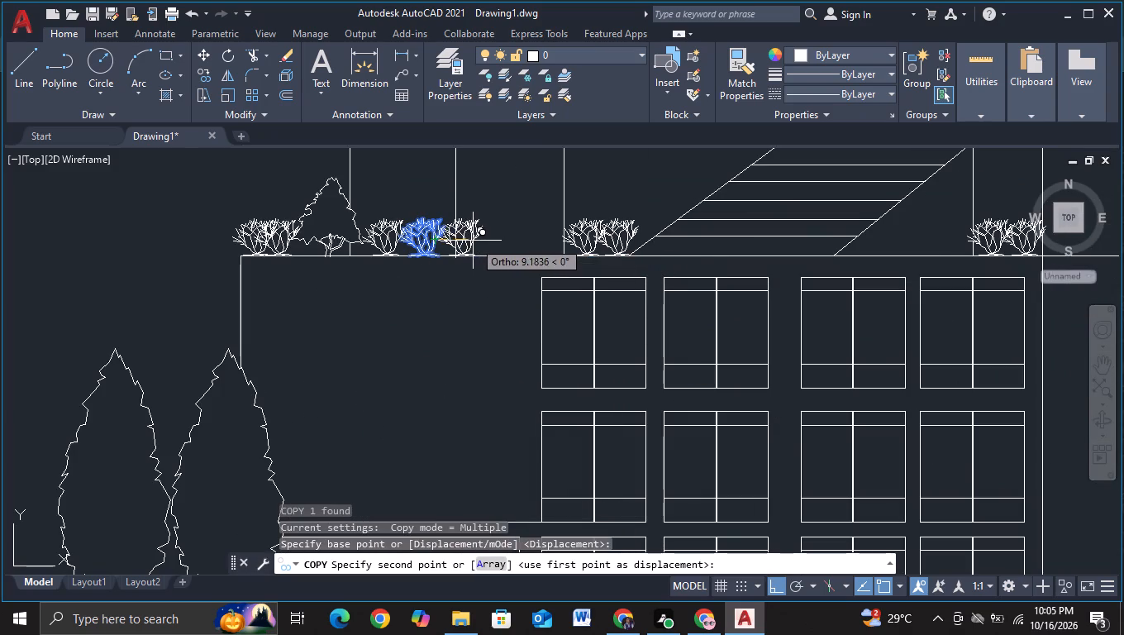
left_click(473, 241)
left_click(499, 244)
left_click(529, 245)
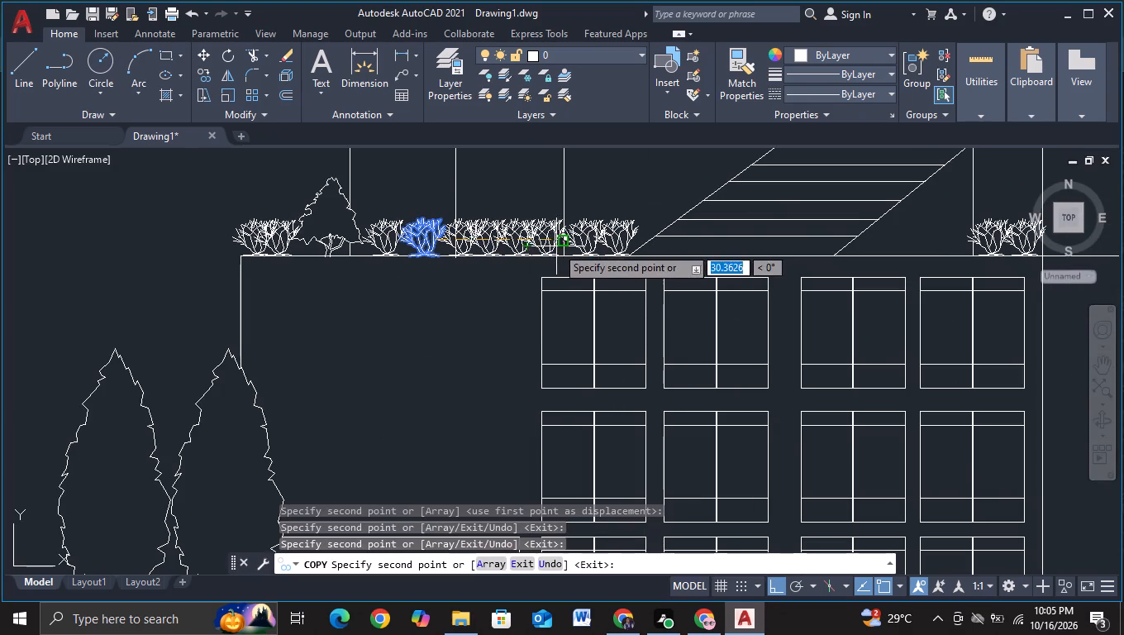
left_click(559, 246)
key("Escape")
Copy the first shrub of the pair beyond the stairs three times, filling the gap back towards the foot of the stairs.
scroll(558, 276, "down", 2)
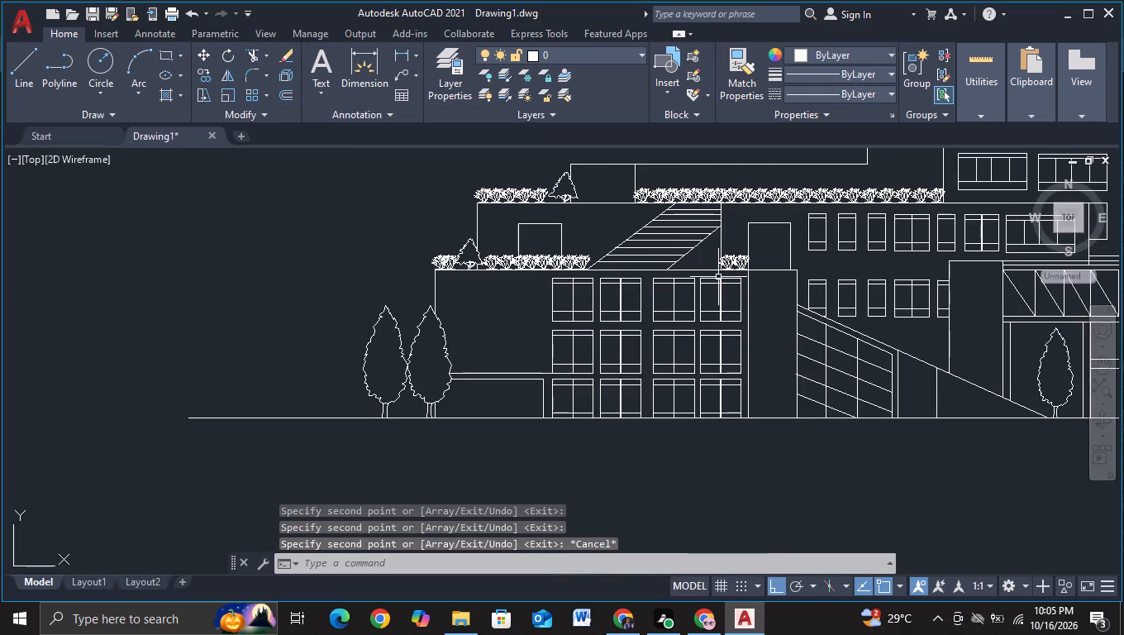
scroll(732, 275, "up", 3)
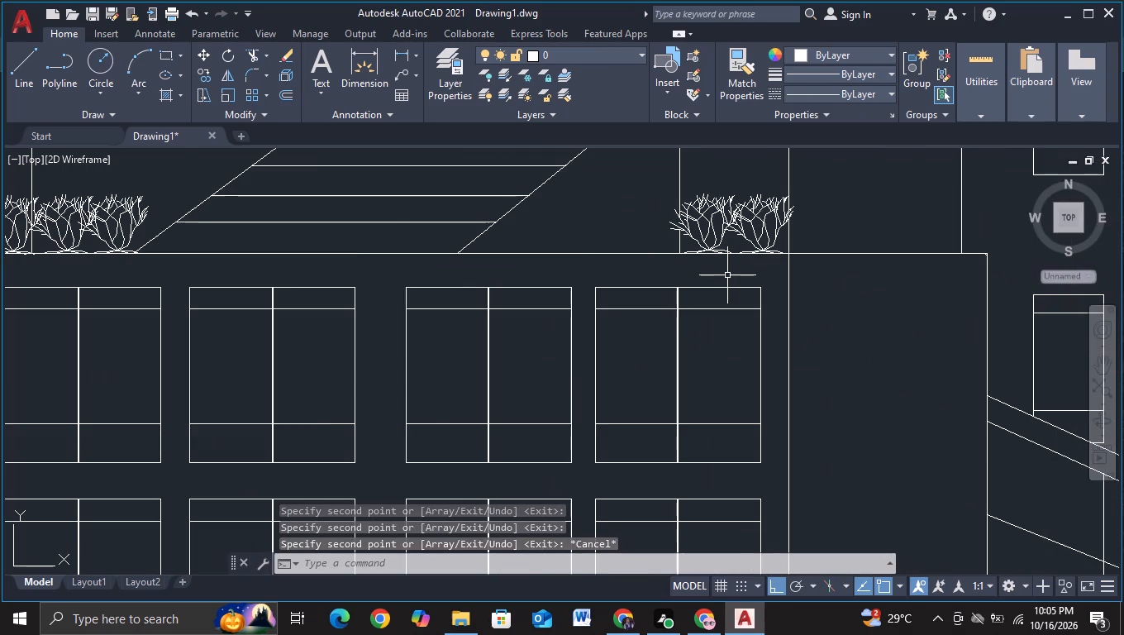
left_click(702, 236)
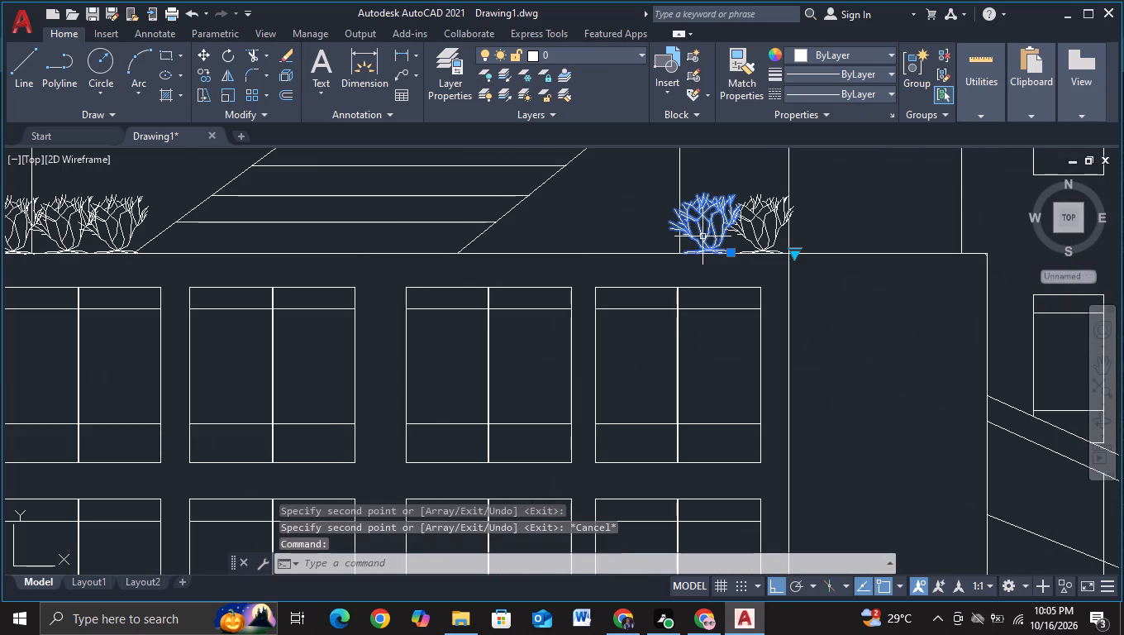
key("c")
left_click(736, 291)
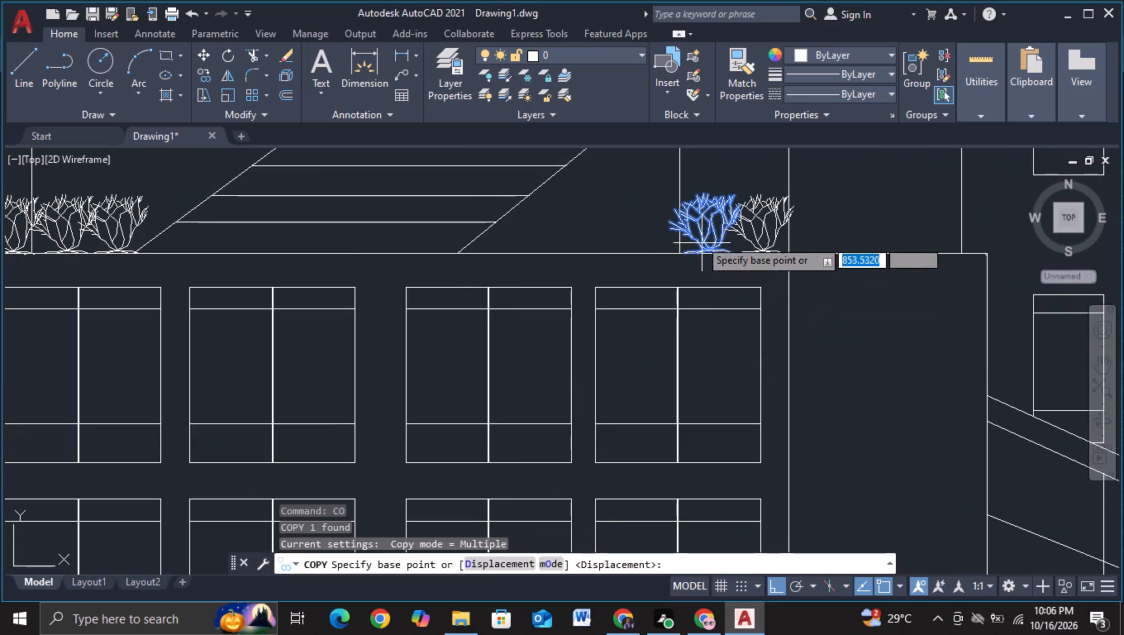
left_click(694, 229)
left_click(522, 233)
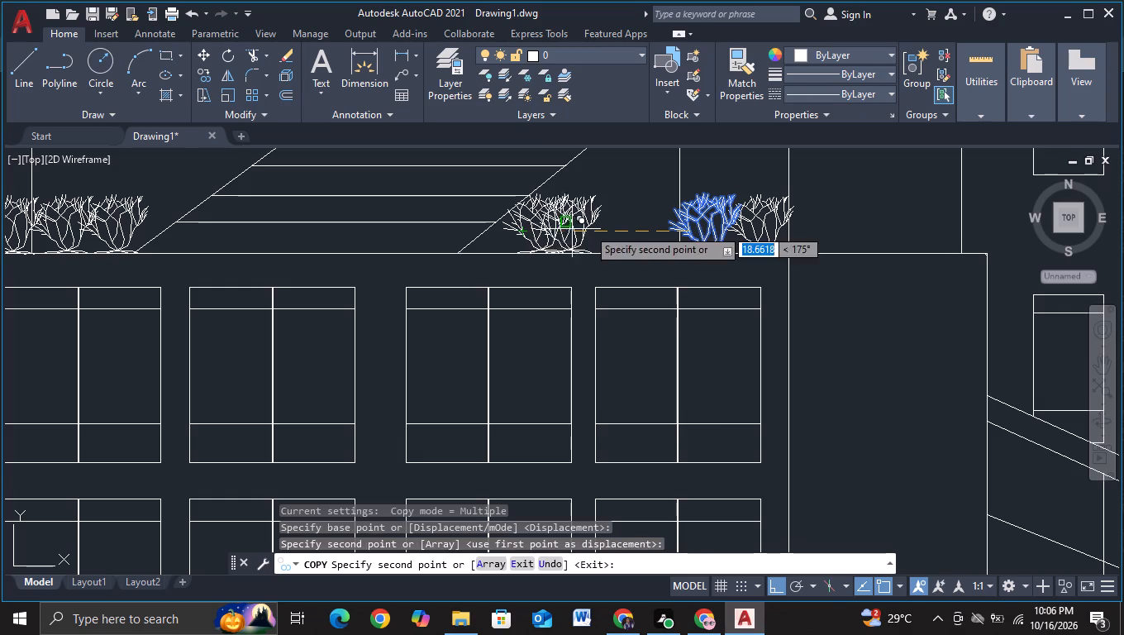
left_click(584, 227)
left_click(644, 229)
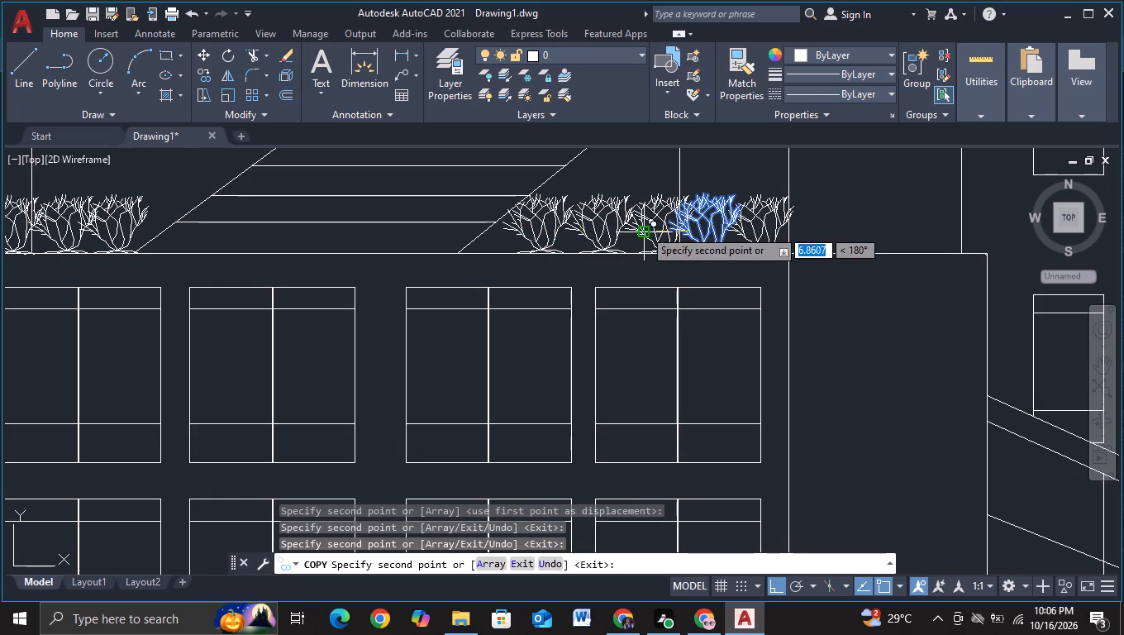
key("Escape")
Review the whole building elevation and the planting on its terraces.
scroll(670, 251, "down", 3)
middle_click_drag(722, 332, 619, 343)
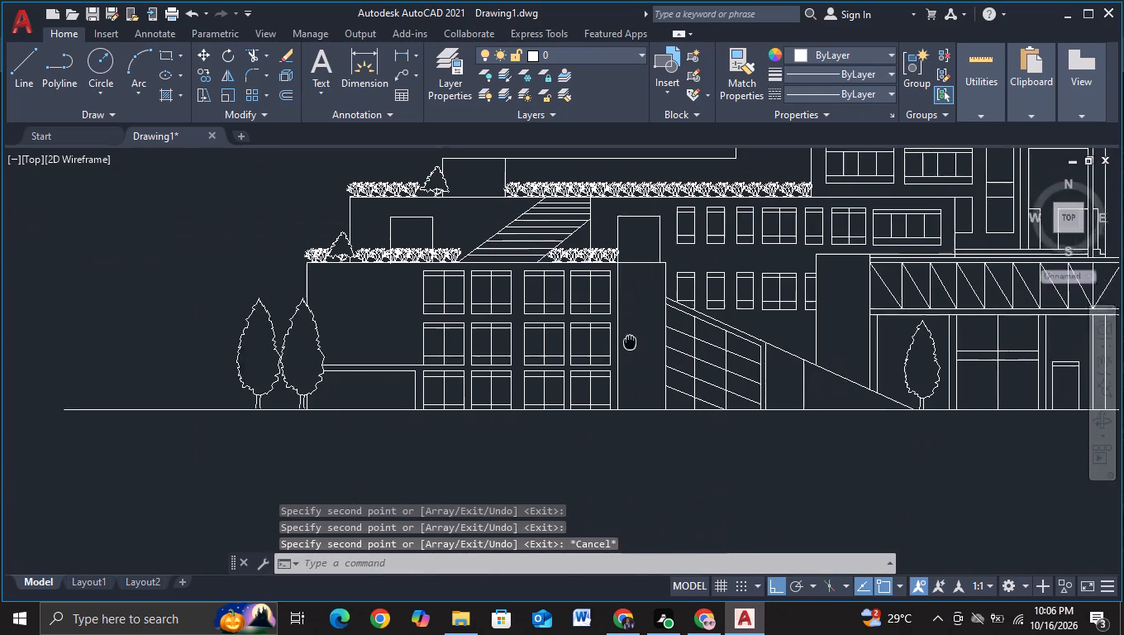
middle_click_drag(619, 343, 523, 349)
scroll(523, 348, "up", 1)
scroll(730, 289, "down", 2)
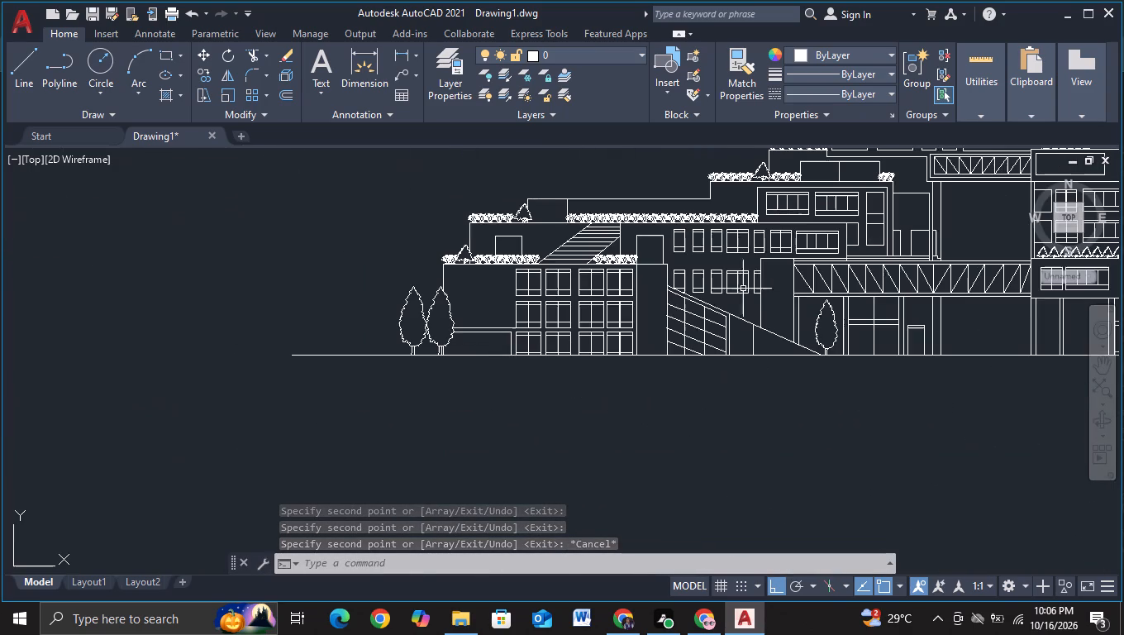
middle_click_drag(864, 406, 547, 414)
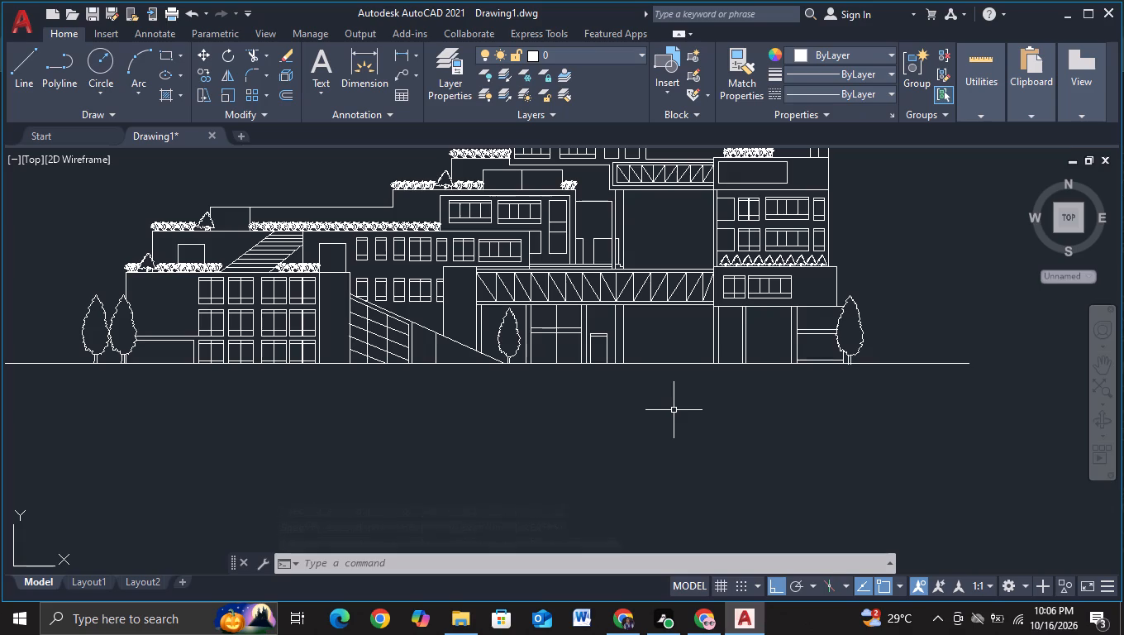
scroll(671, 409, "down", 1)
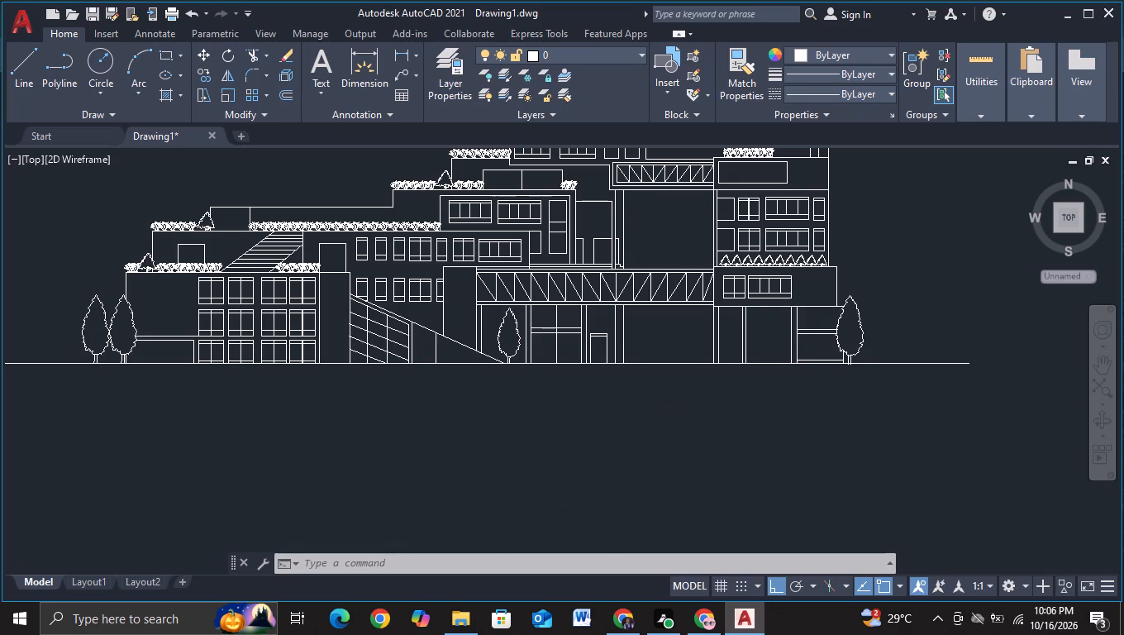
scroll(671, 409, "up", 2)
middle_click_drag(728, 391, 734, 518)
scroll(739, 494, "down", 3)
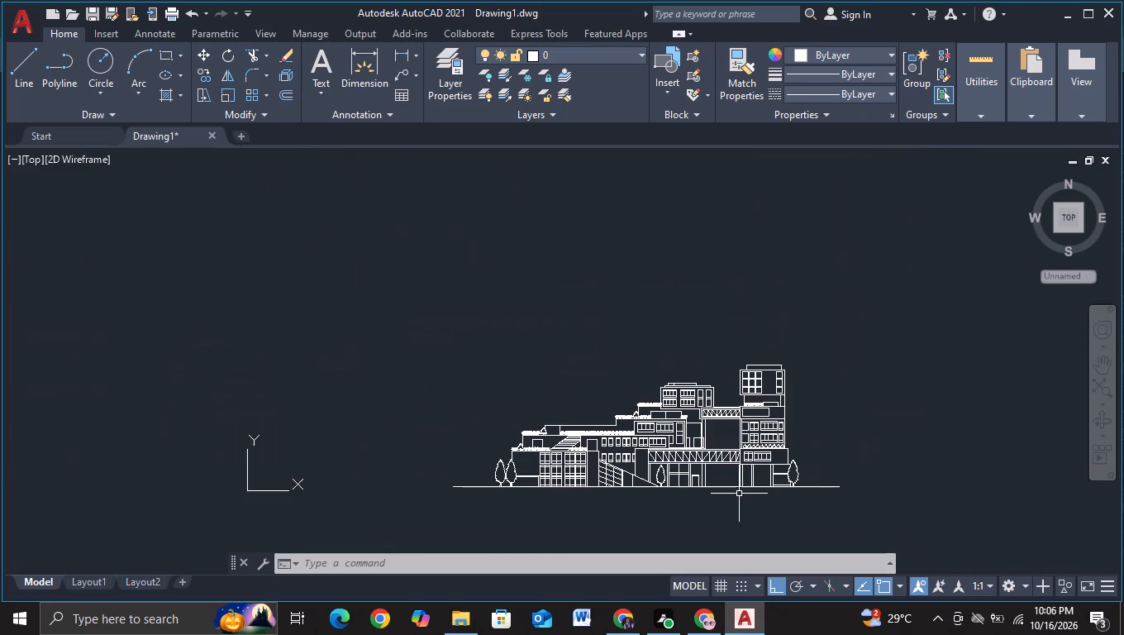
Move the top line of the low box on the tower terrace straight up to about twice the box's height.
scroll(739, 494, "up", 1)
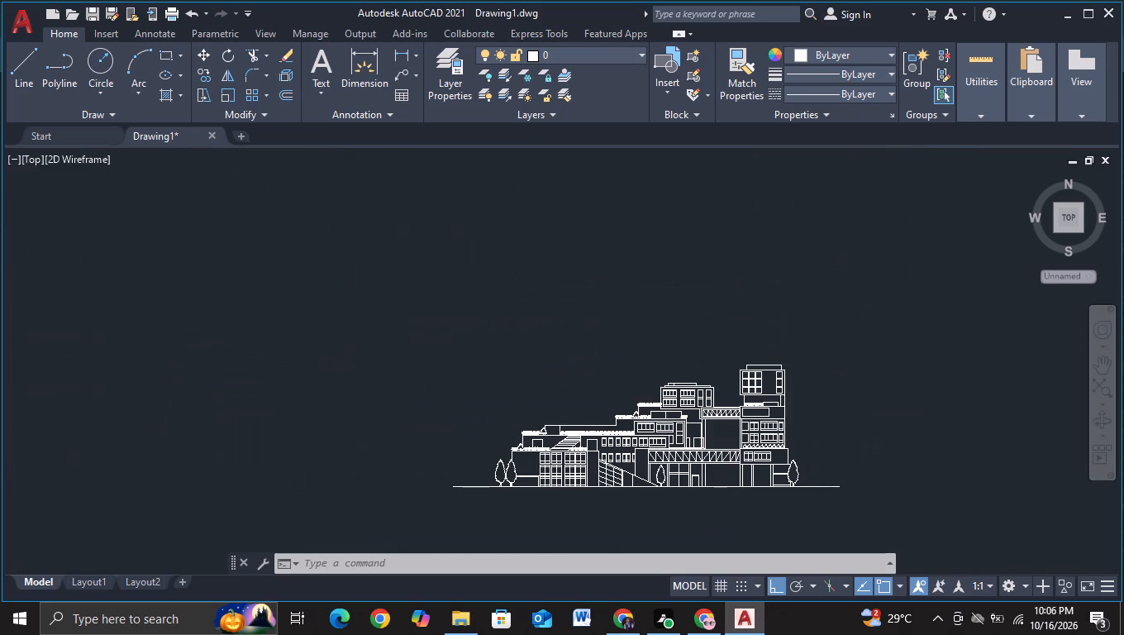
scroll(737, 494, "up", 1)
scroll(898, 298, "up", 2)
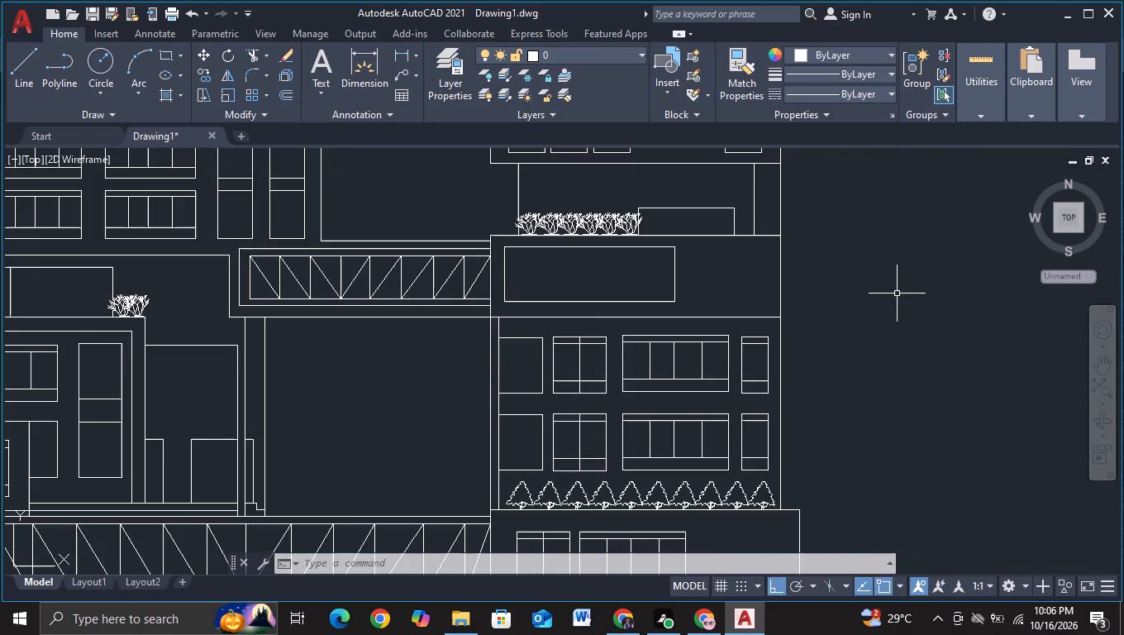
middle_click_drag(854, 267, 885, 389)
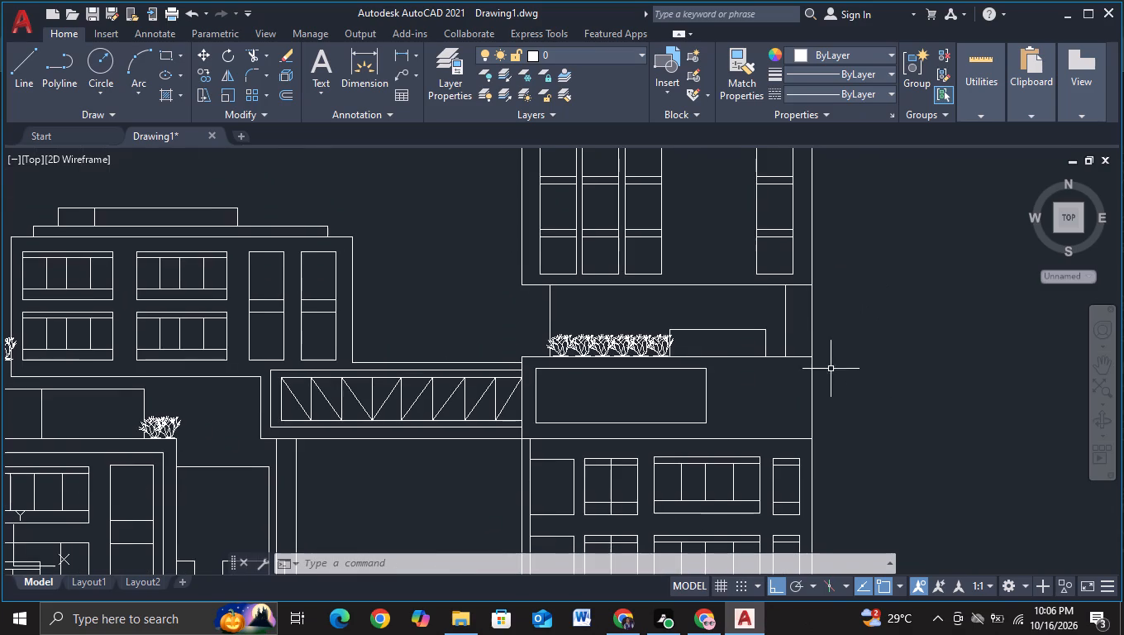
left_click(727, 330)
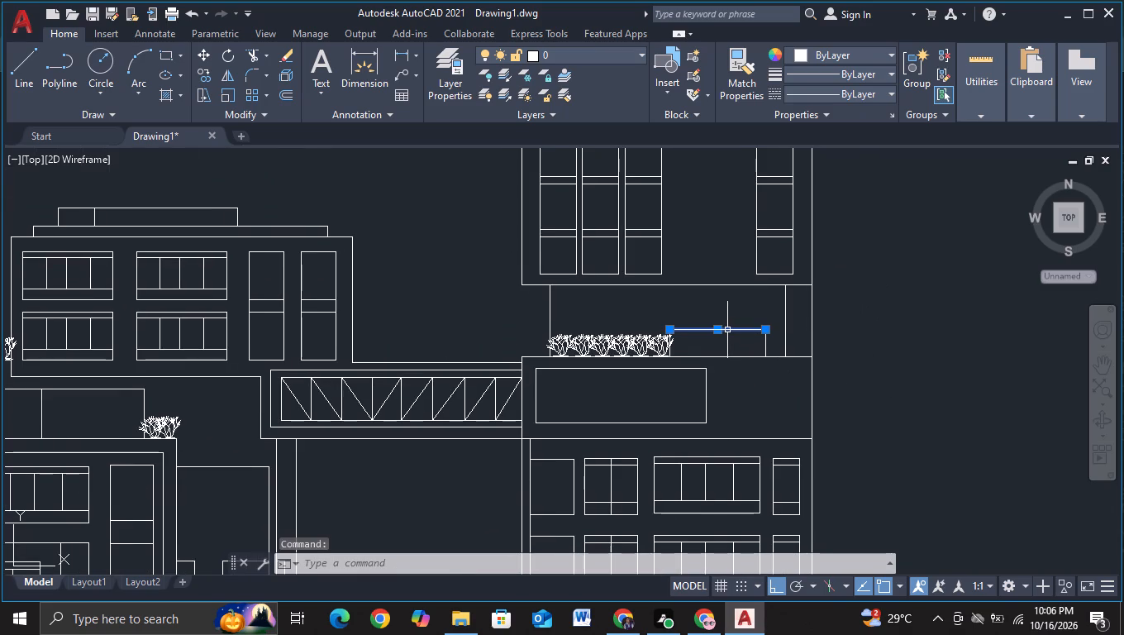
key("m")
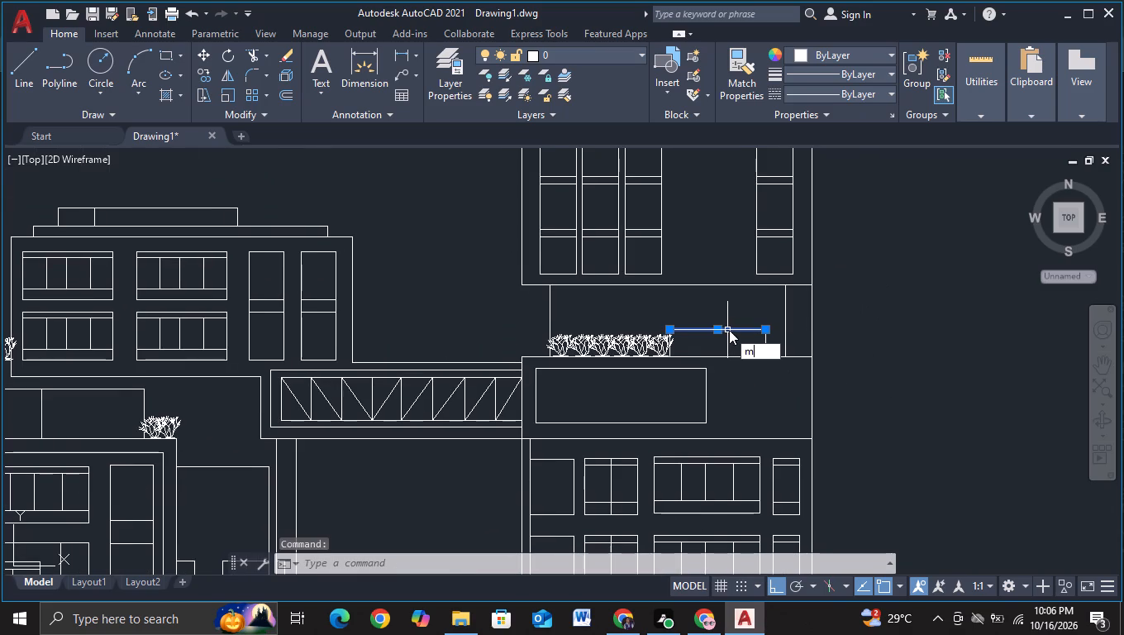
left_click(758, 365)
left_click(727, 332)
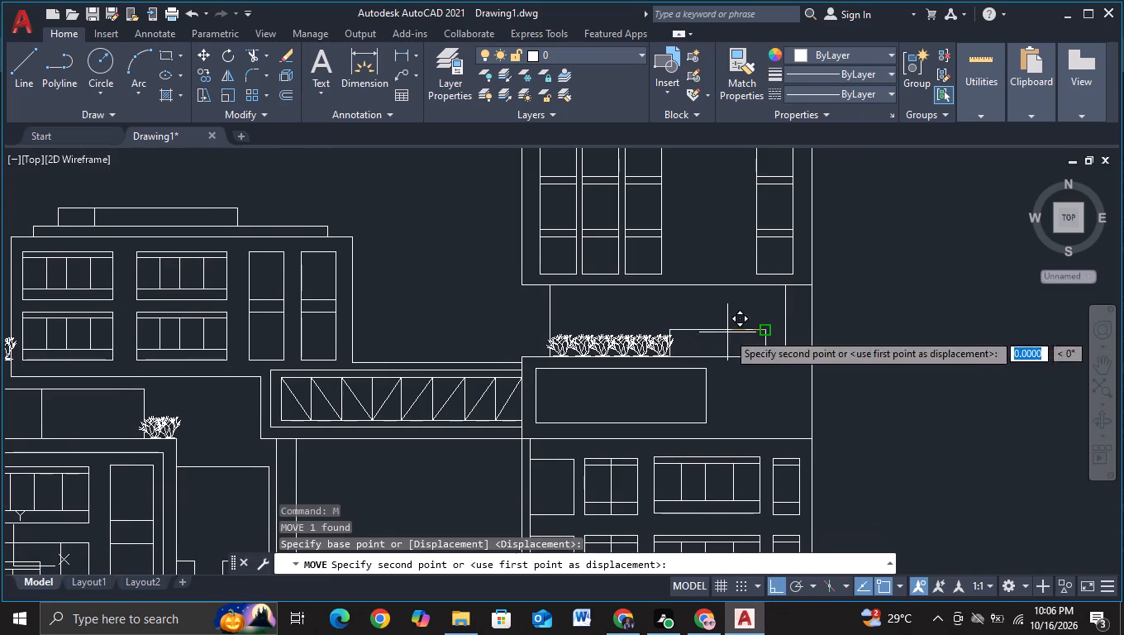
left_click(745, 304)
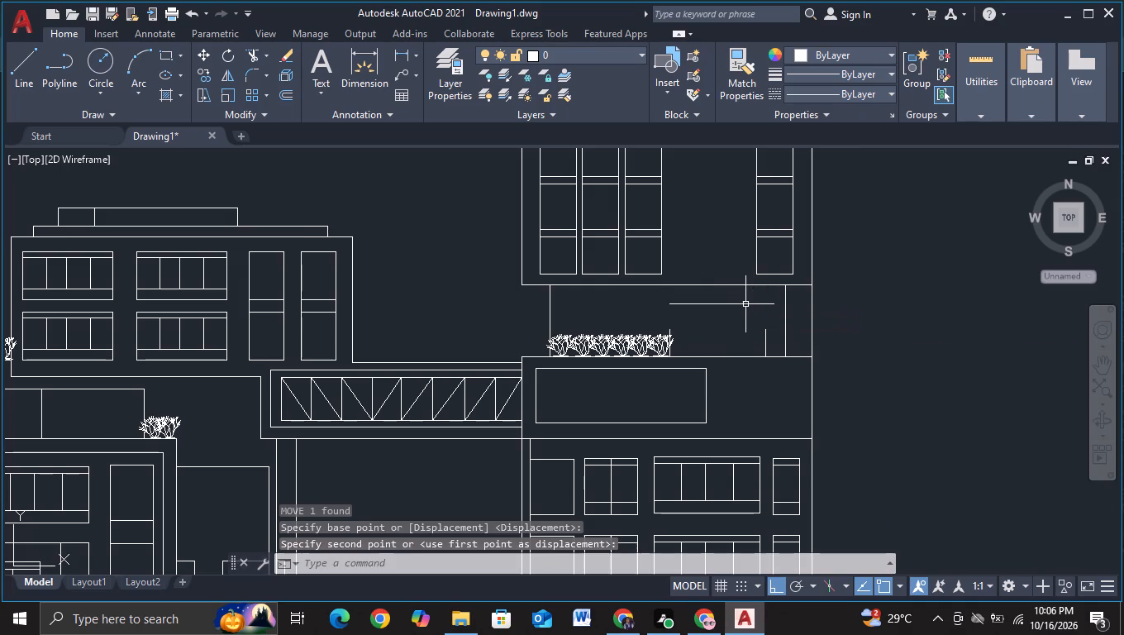
Extend both side lines of the low box up to its raised top line.
key("e")
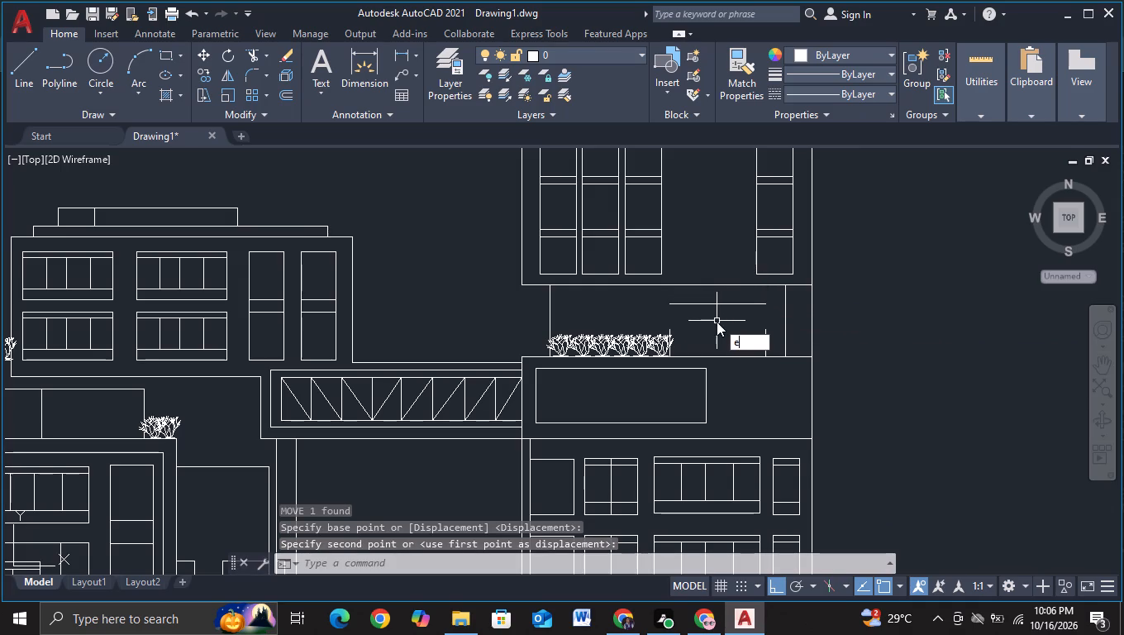
left_click(742, 375)
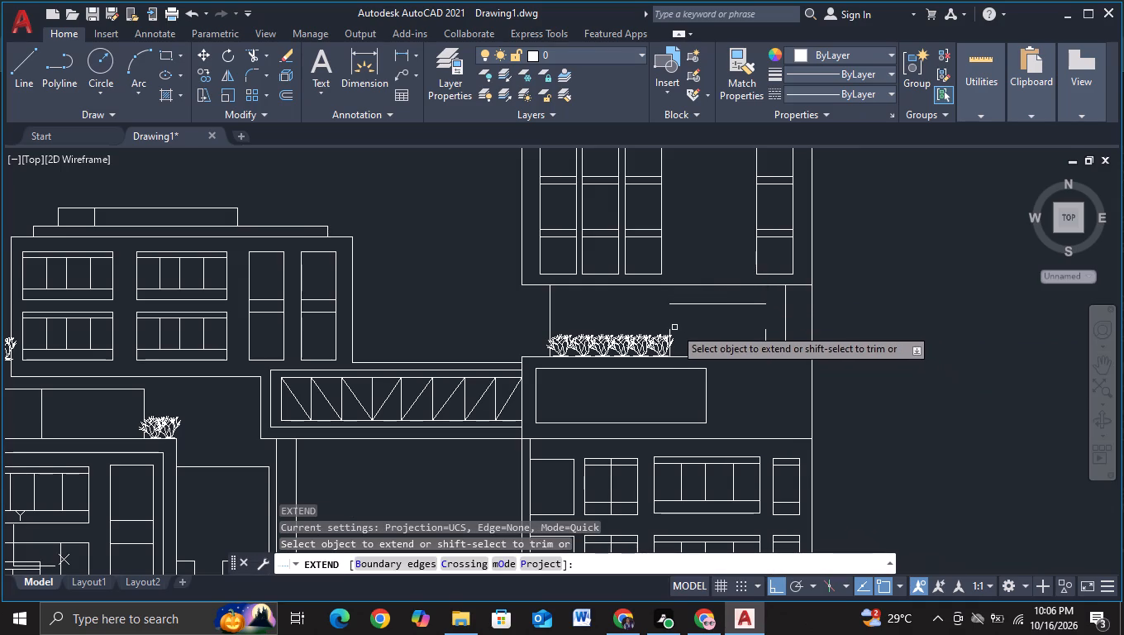
left_click(668, 331)
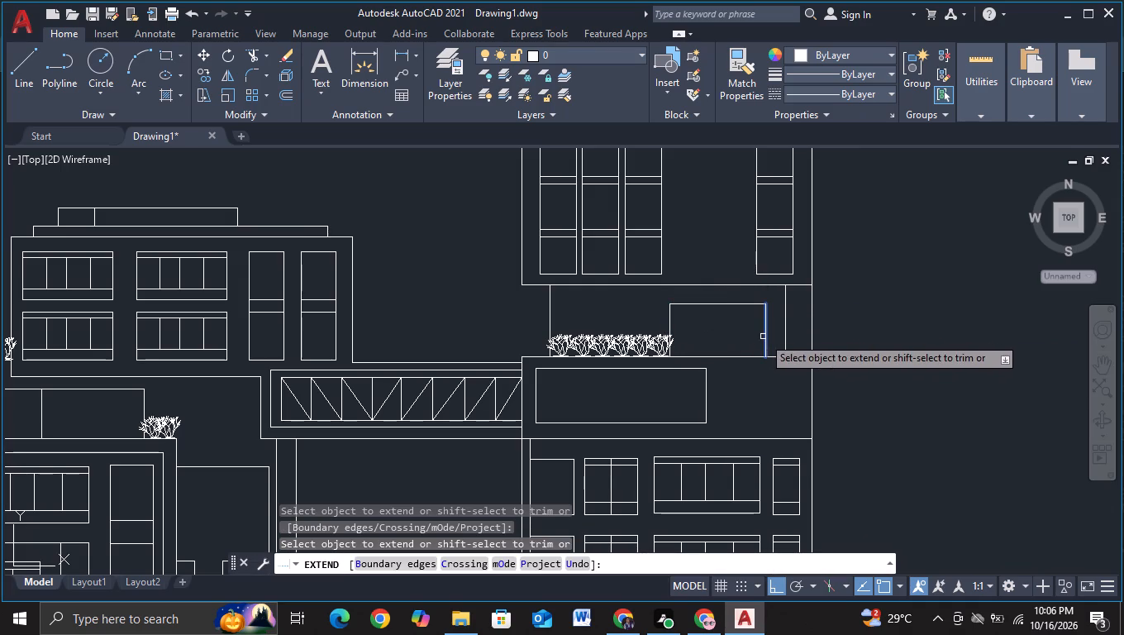
left_click(763, 337)
key("Escape")
Copy the tower terrace shrub at the box's near side four times, spacing the copies in line across the box.
left_click(655, 343)
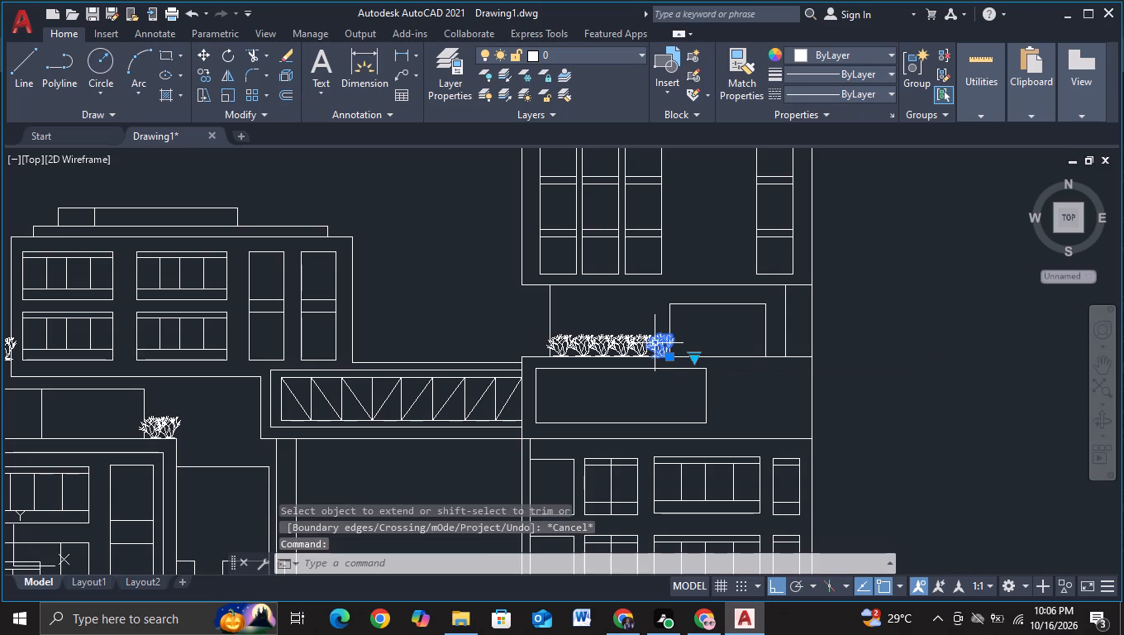
key("c")
left_click(718, 396)
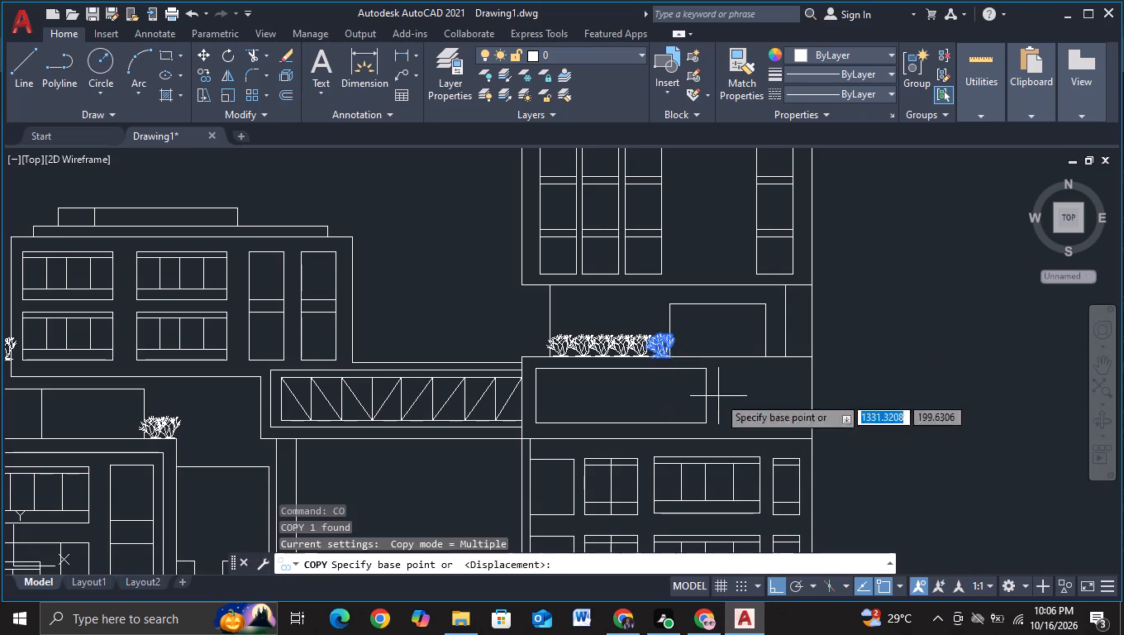
left_click(664, 349)
left_click(685, 346)
left_click(707, 344)
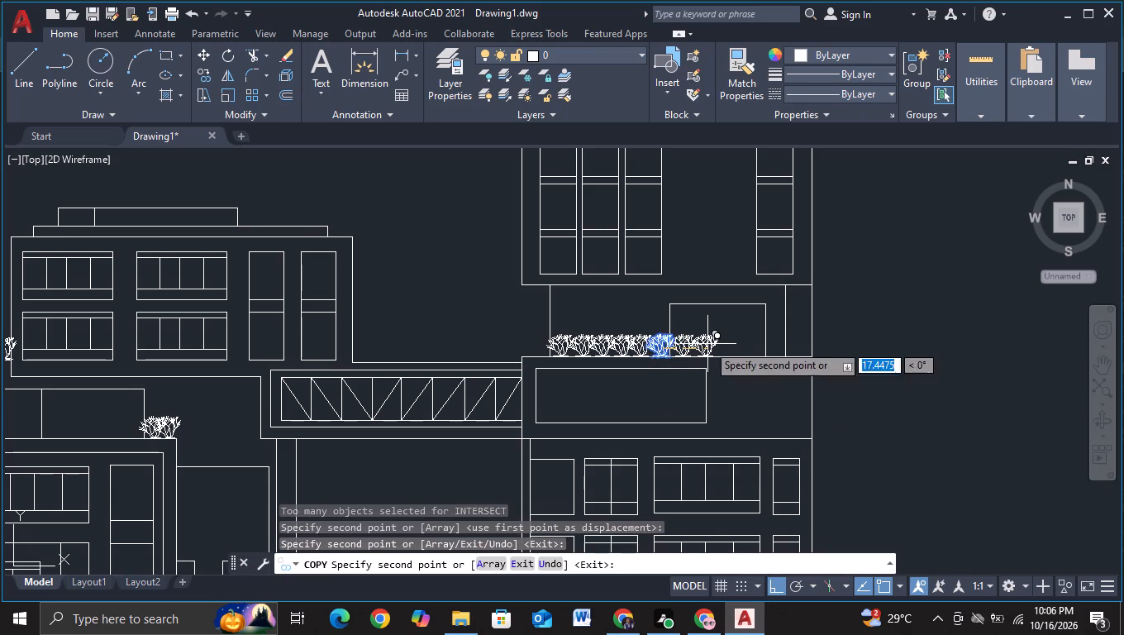
left_click(724, 345)
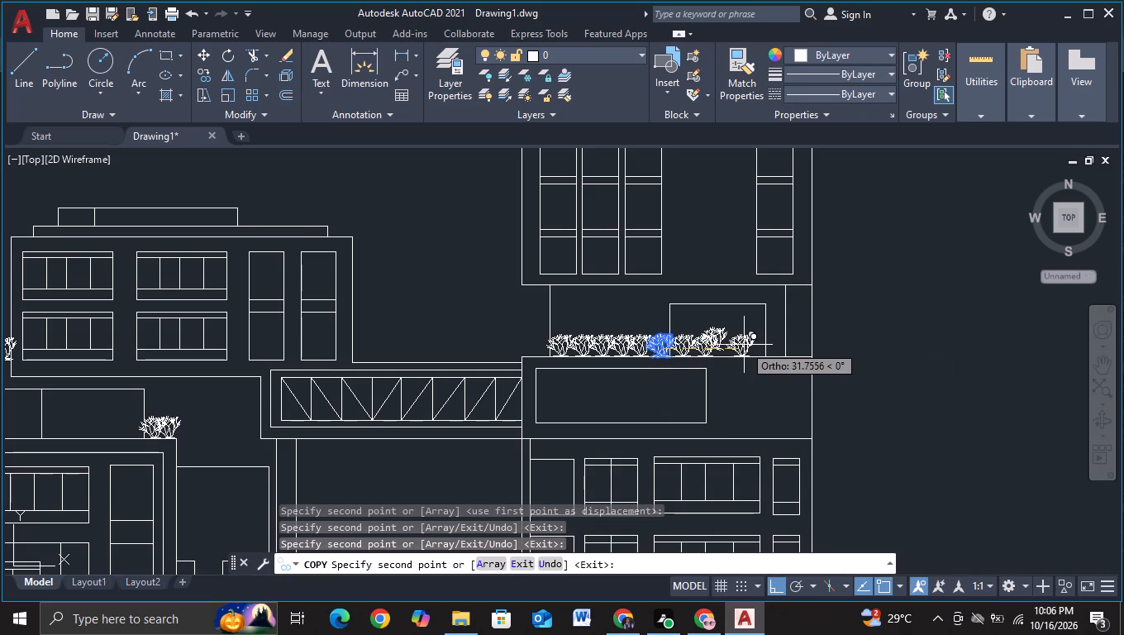
key("ctrl+z")
scroll(736, 350, "up", 2)
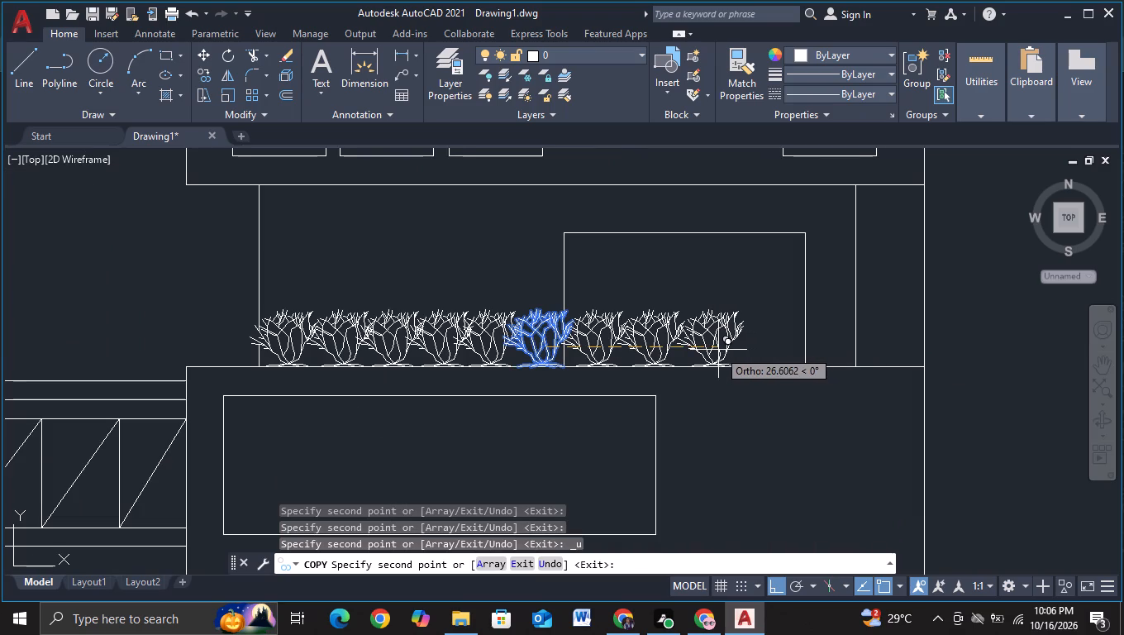
left_click(719, 349)
left_click(769, 349)
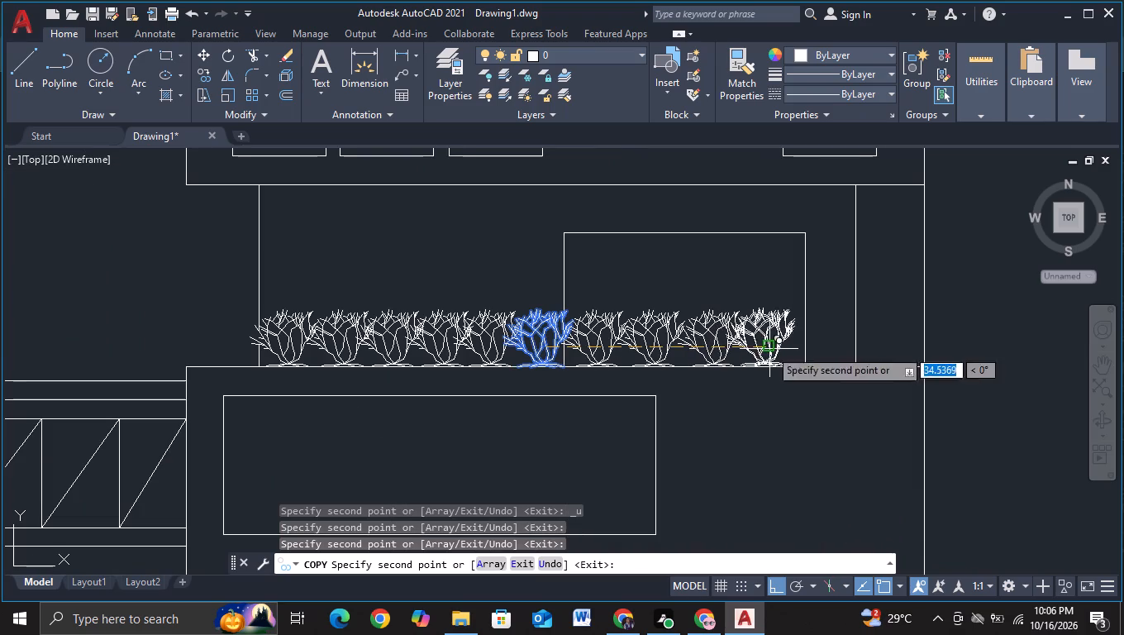
Finish the tower terrace row with two more shrub copies beyond the box, up to the tower's outer wall.
left_click(816, 349)
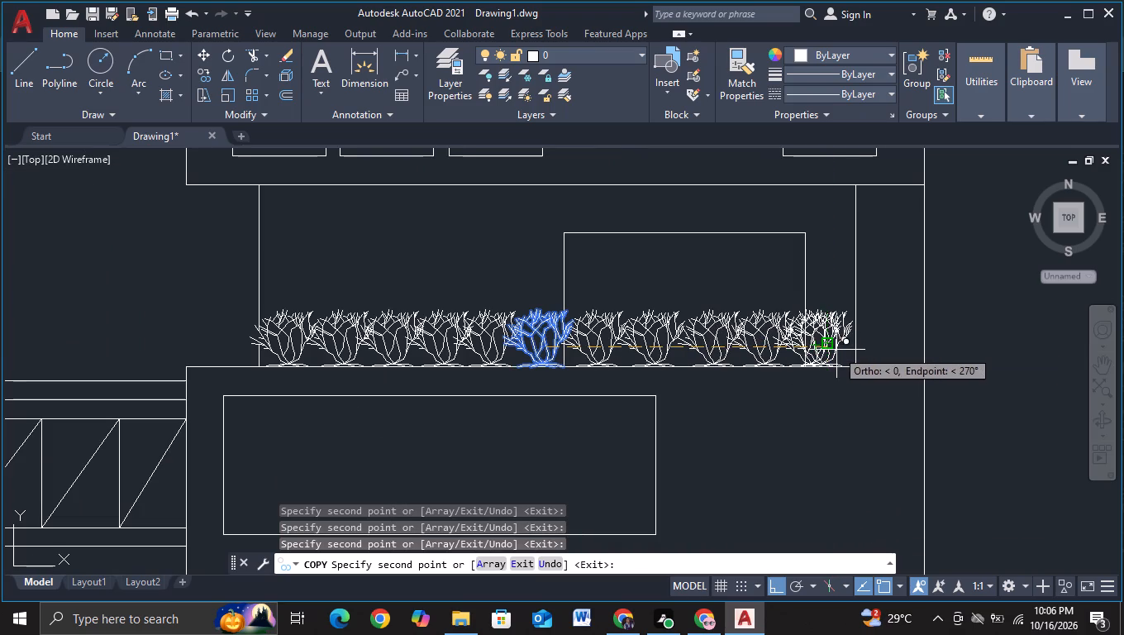
left_click(850, 350)
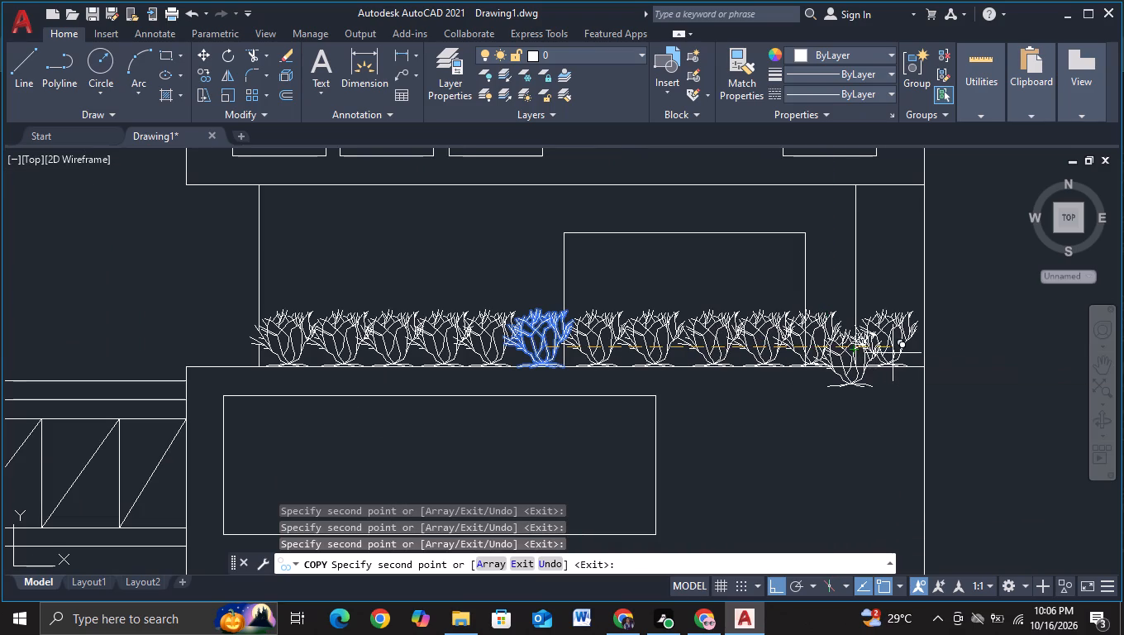
key("ctrl+z")
key("ctrl+z")
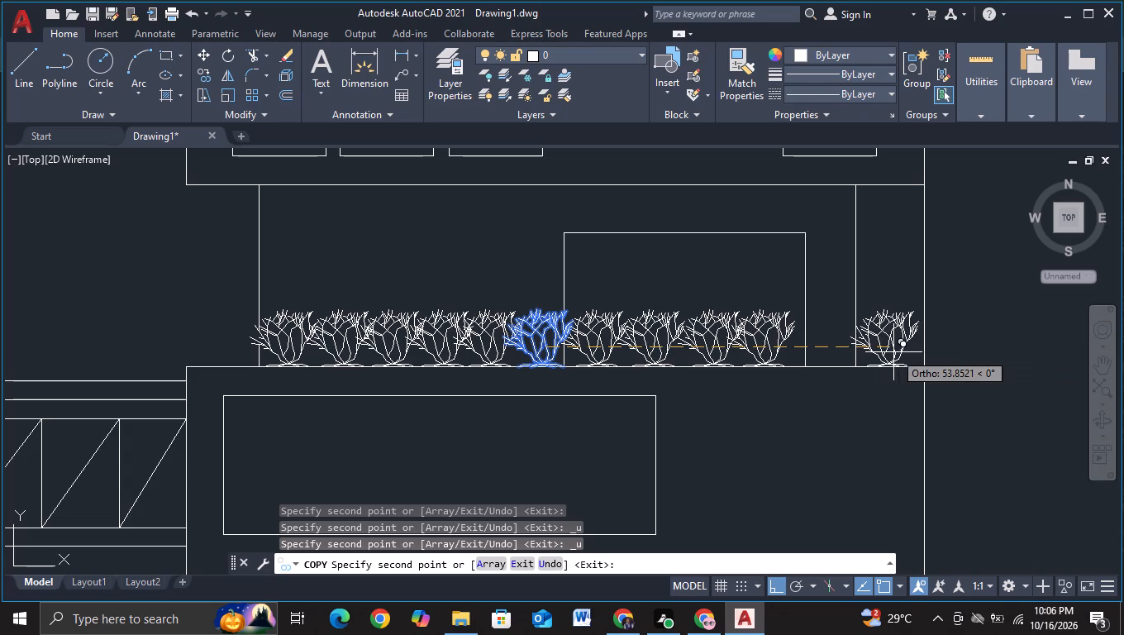
scroll(836, 348, "up", 2)
left_click(813, 347)
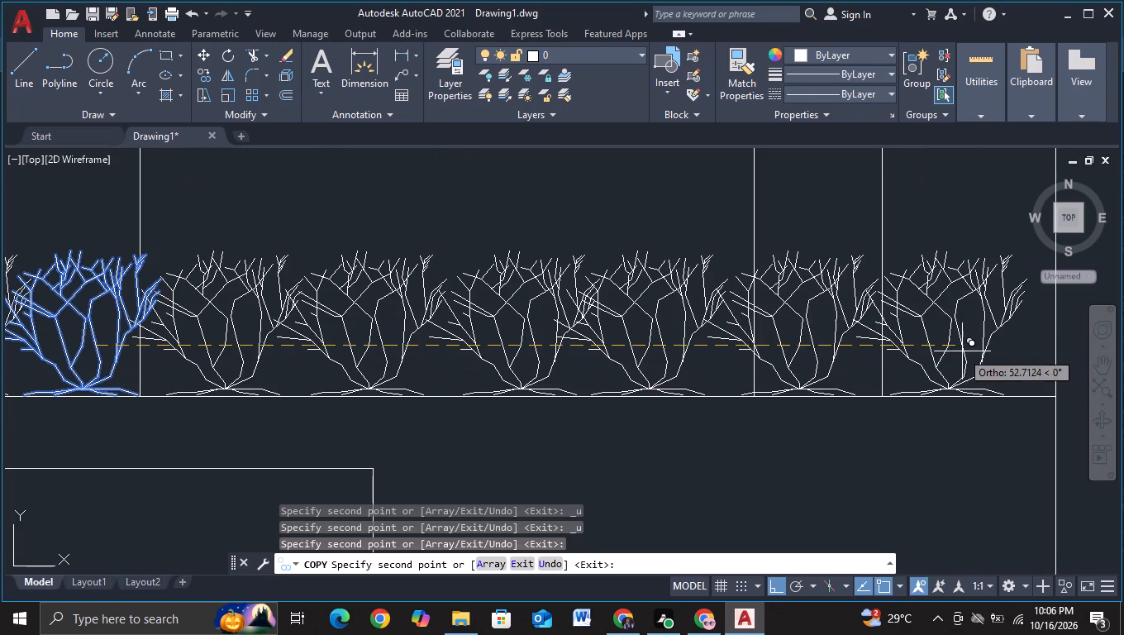
left_click(962, 352)
key("Escape")
scroll(962, 352, "down", 2)
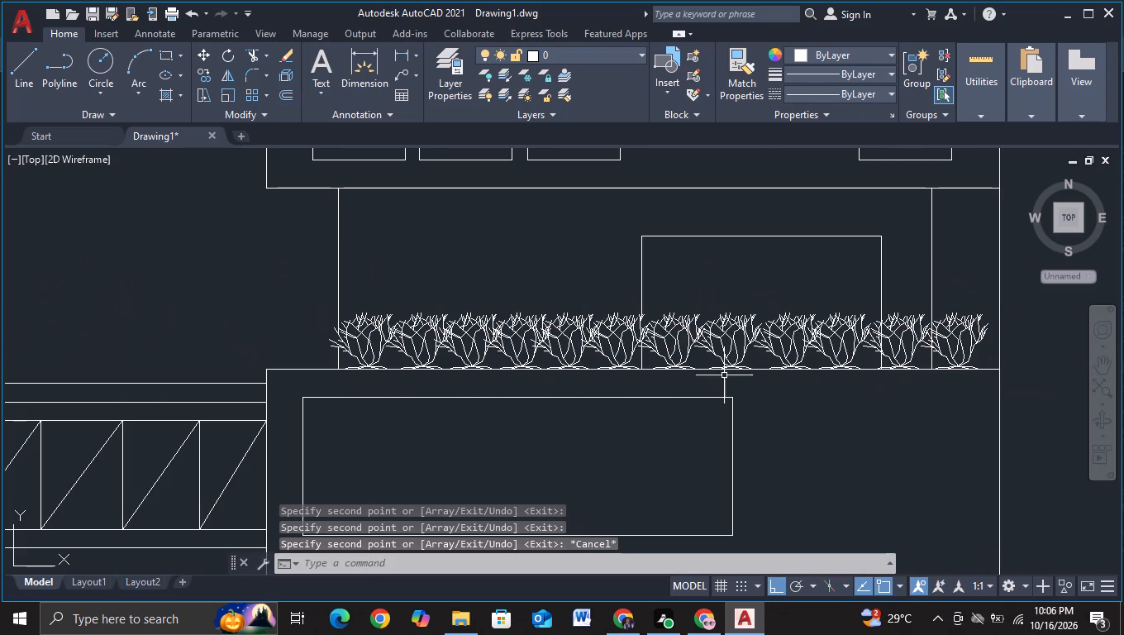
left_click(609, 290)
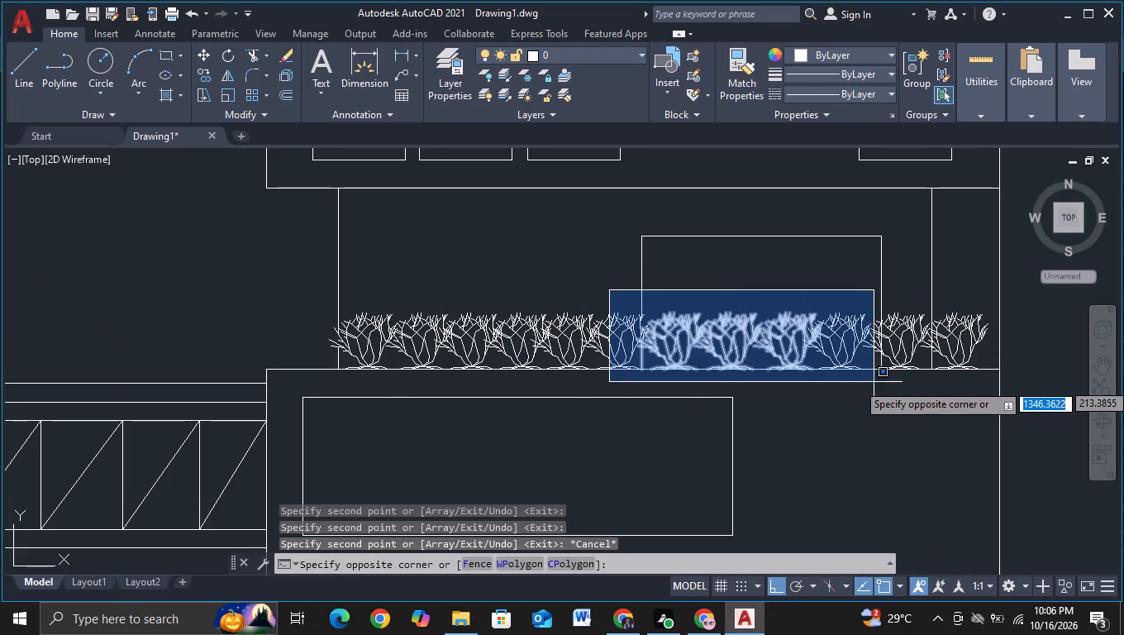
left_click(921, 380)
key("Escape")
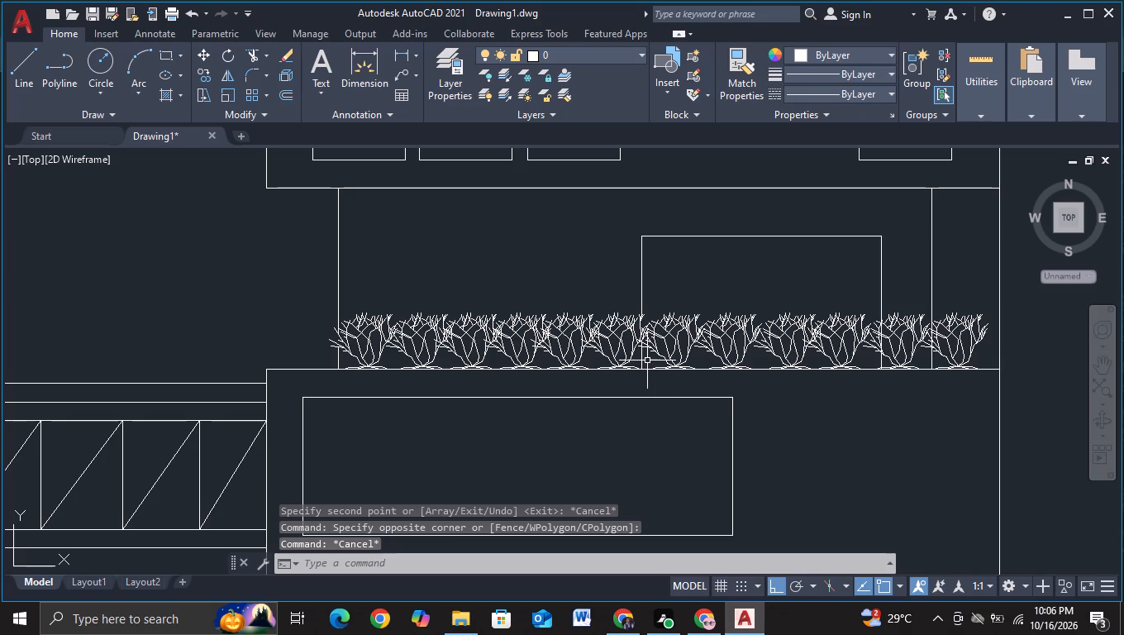
Trim the box's side line nearest the bridge where it runs through the shrubs, sweeping along the row across the box.
left_click_drag(248, 55, 255, 63)
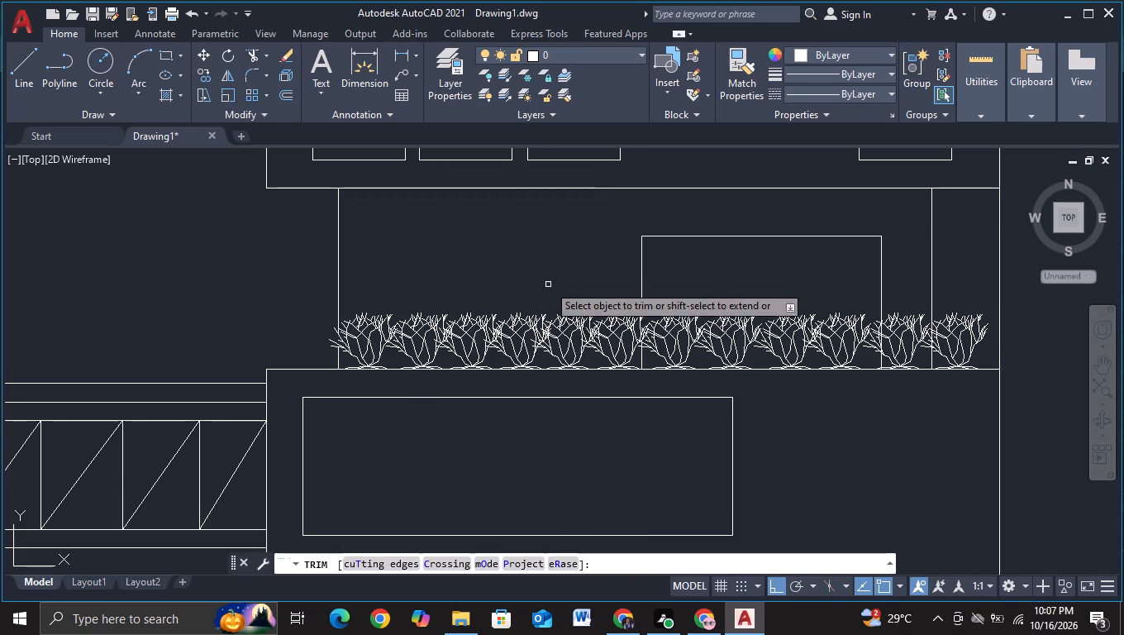
left_click_drag(573, 332, 641, 360)
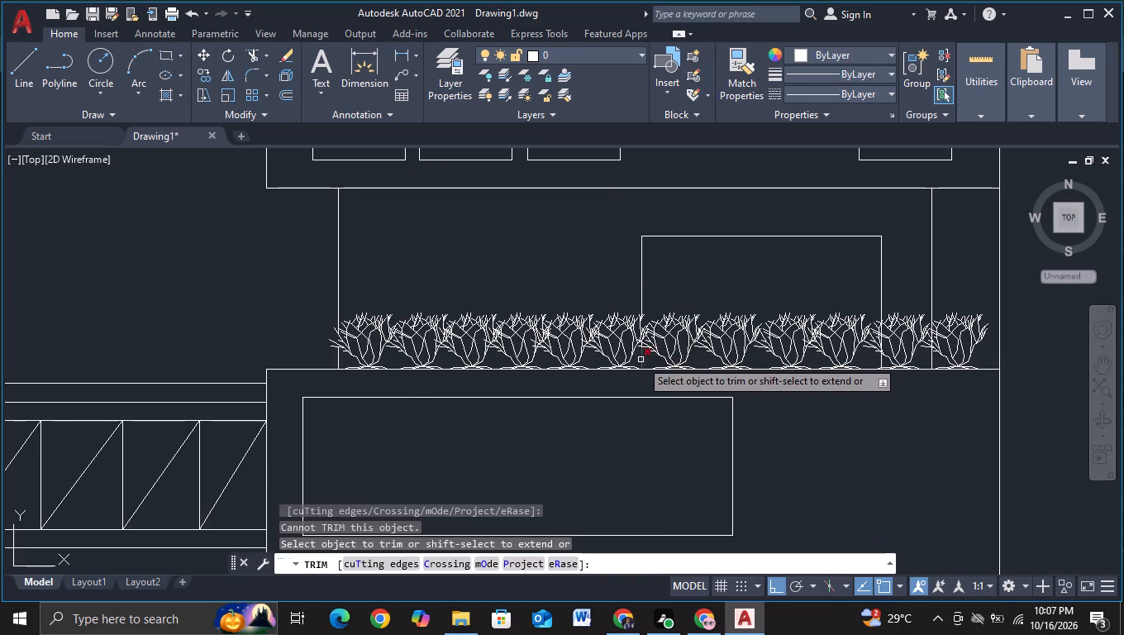
left_click_drag(641, 360, 660, 348)
left_click_drag(653, 346, 631, 346)
left_click_drag(616, 339, 636, 337)
left_click(652, 334)
left_click_drag(660, 338, 699, 345)
left_click_drag(744, 341, 800, 346)
left_click_drag(827, 346, 851, 347)
Trim the box's side line nearest the tower's outer wall where it runs through the shrubs, rechecking the row for leftover pieces.
left_click_drag(864, 348, 890, 354)
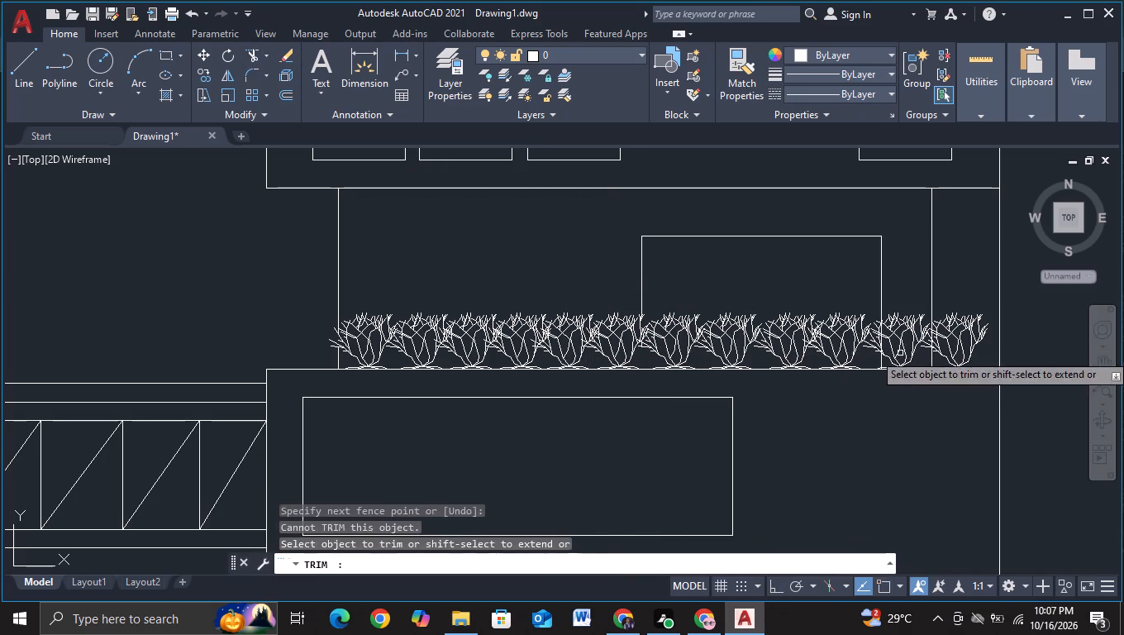
left_click(900, 353)
left_click(885, 347)
left_click_drag(883, 347, 874, 364)
left_click_drag(874, 364, 892, 357)
left_click(887, 341)
left_click(882, 342)
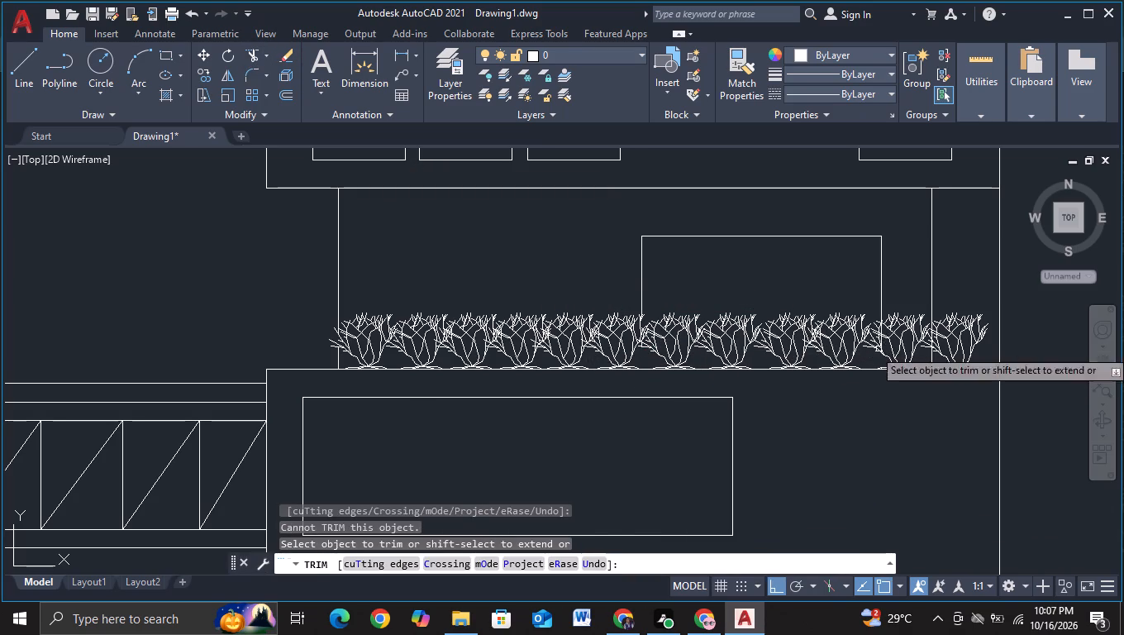
left_click(877, 349)
double_click(873, 337)
left_click_drag(887, 334, 807, 330)
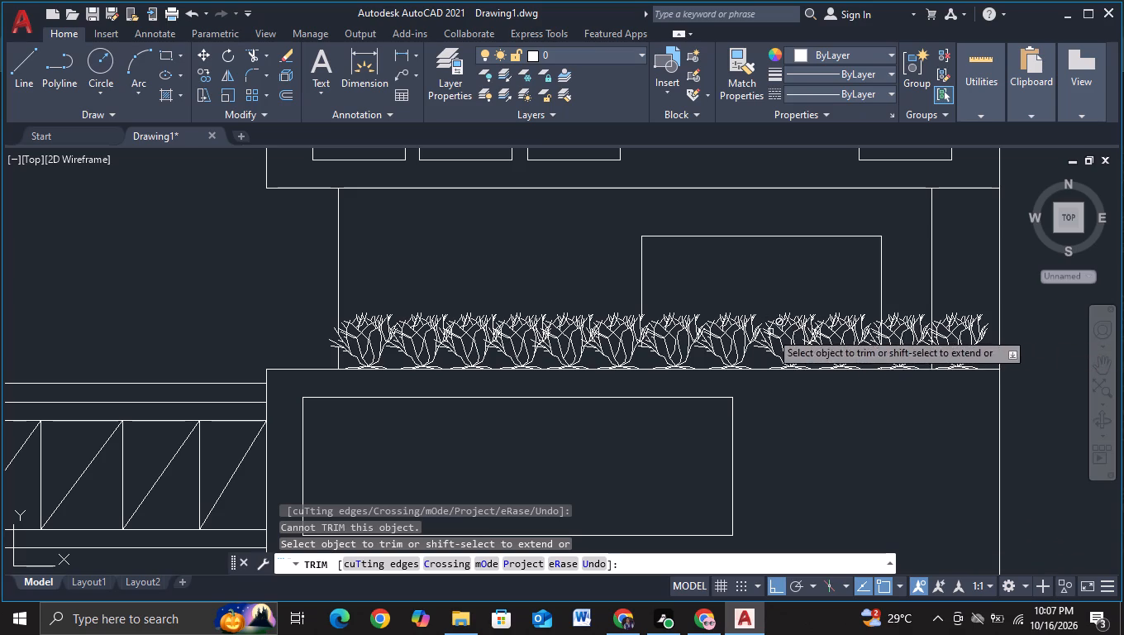
left_click_drag(698, 332, 666, 332)
left_click(636, 334)
left_click_drag(629, 336, 731, 339)
left_click_drag(774, 338, 840, 346)
left_click(873, 340)
left_click(881, 332)
left_click_drag(879, 335, 879, 344)
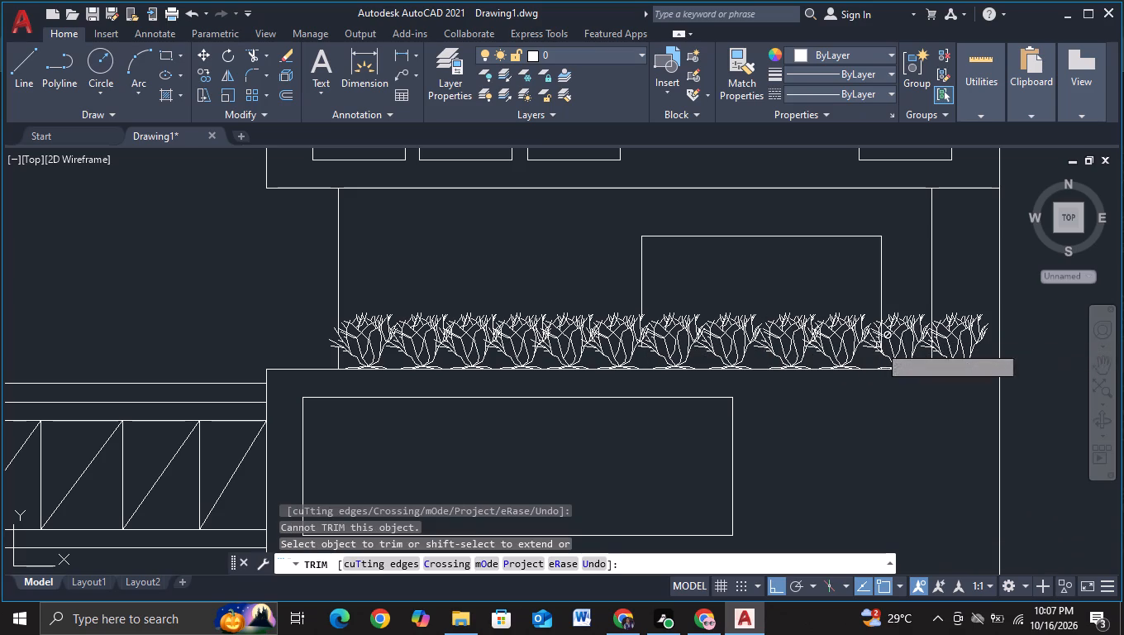
double_click(879, 346)
key("Escape")
Trim the lower end of the vertical wall line beside the stairs where it runs behind the lower terrace shrubs.
scroll(874, 353, "down", 3)
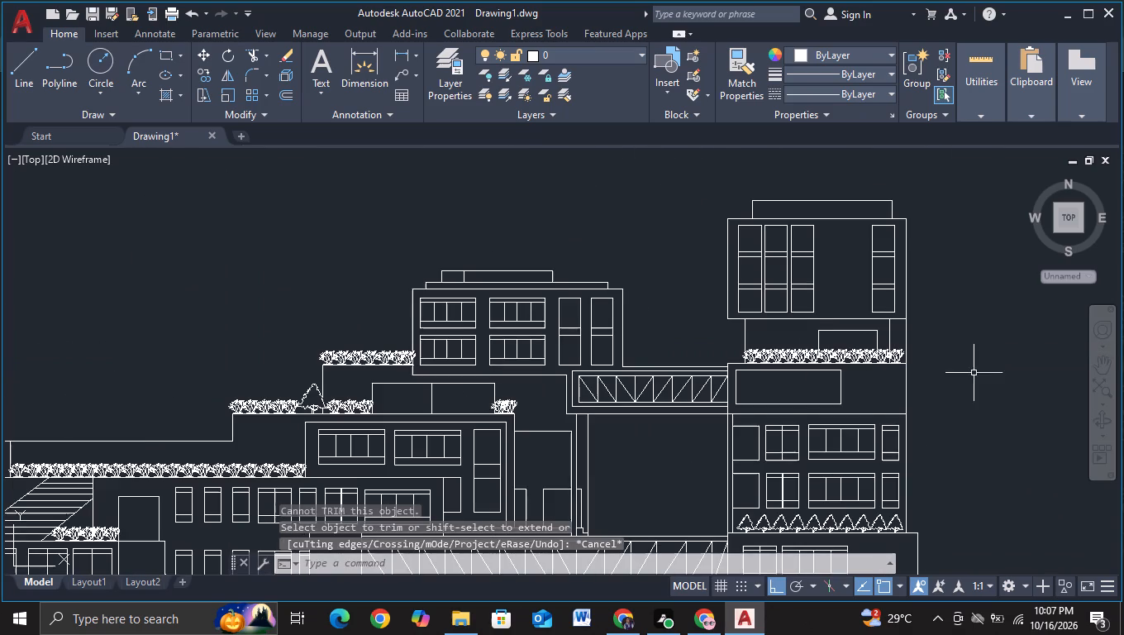
middle_click_drag(974, 379, 952, 298)
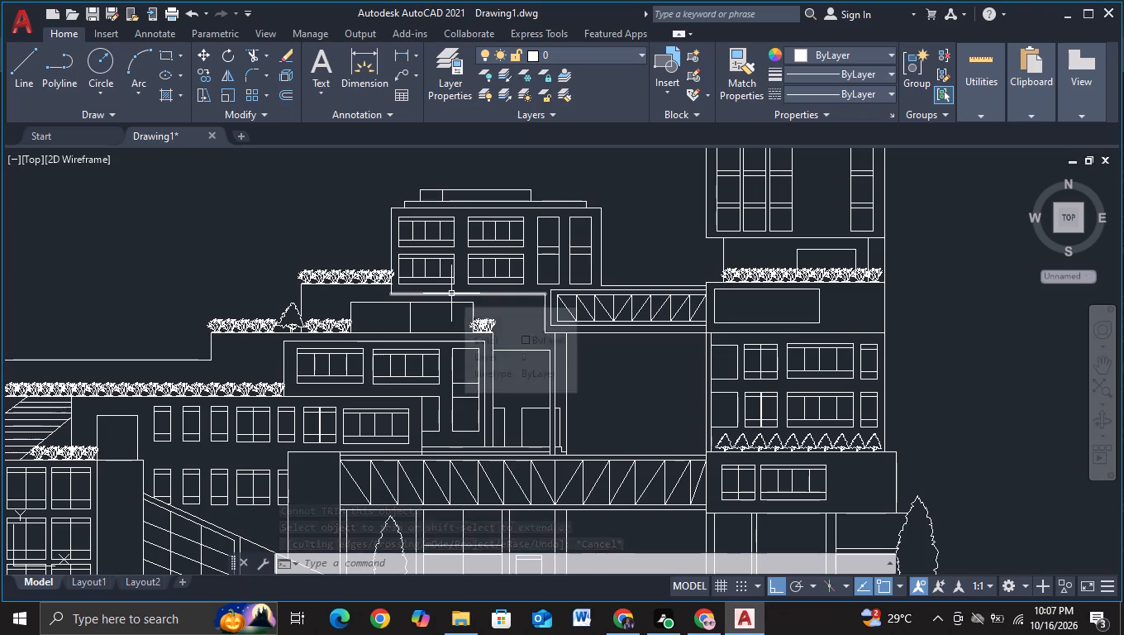
middle_click_drag(126, 305, 337, 282)
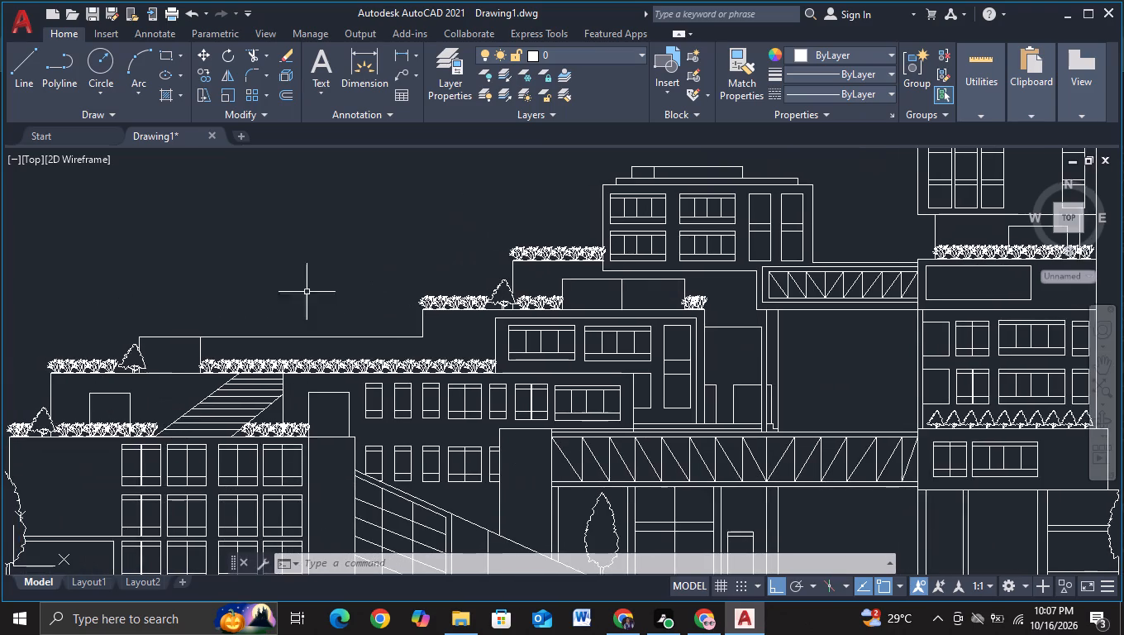
middle_click_drag(285, 297, 388, 288)
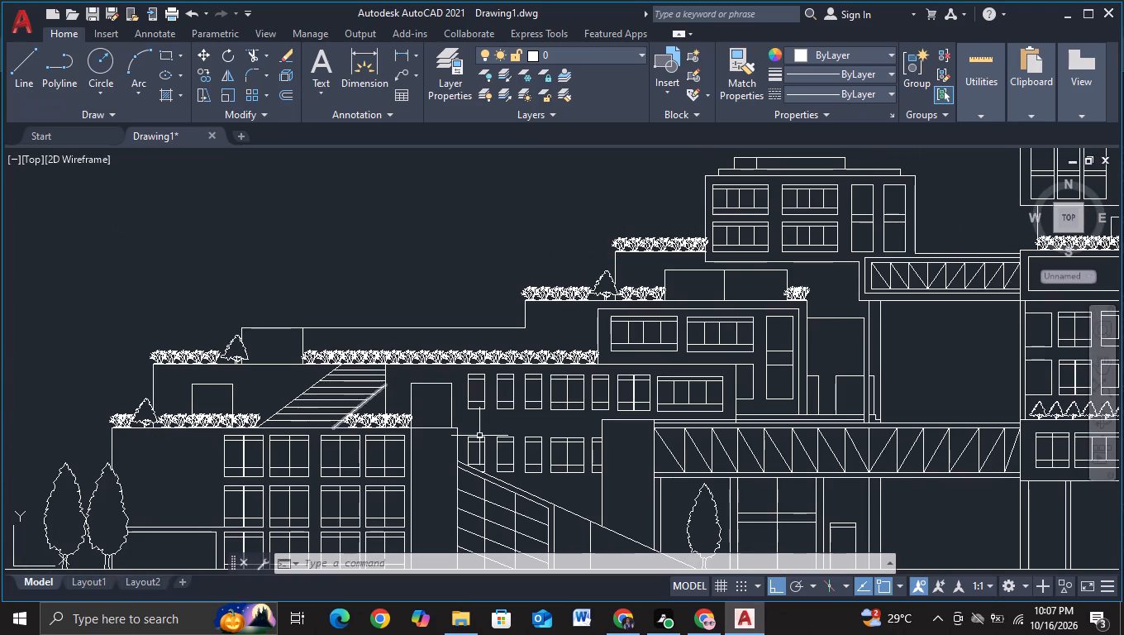
key("Escape")
scroll(415, 432, "up", 3)
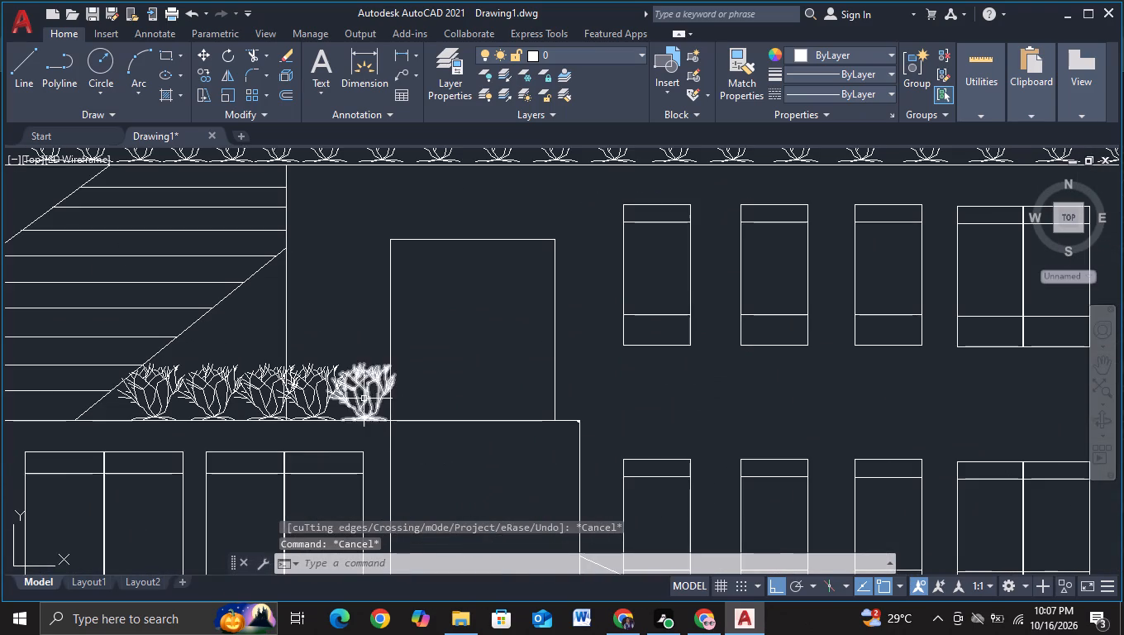
scroll(292, 408, "up", 1)
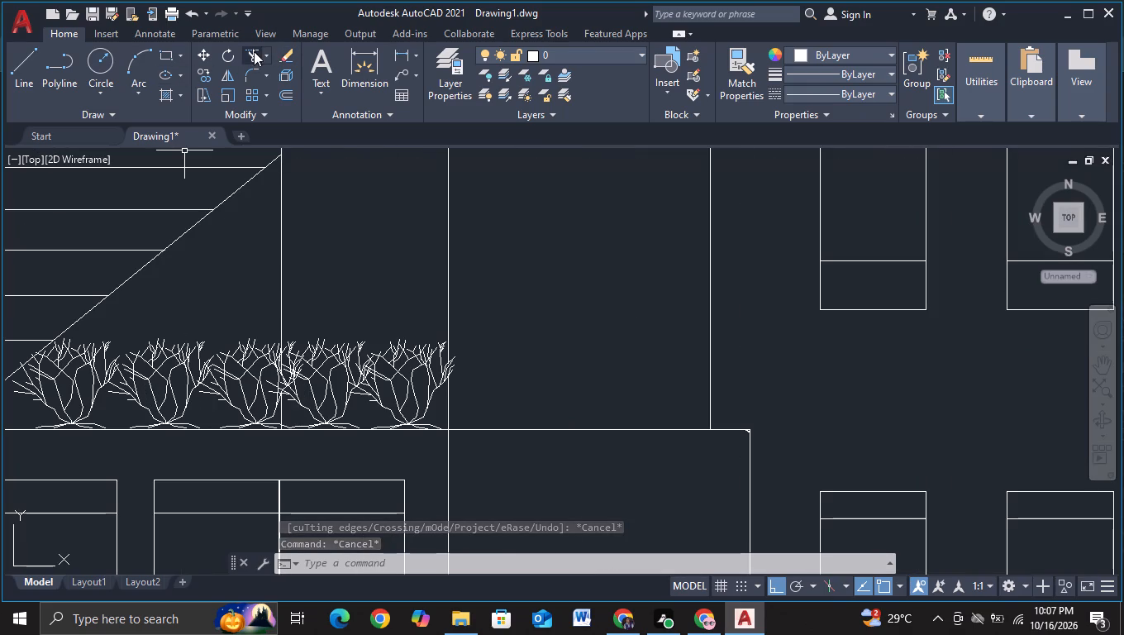
left_click(250, 54)
left_click(281, 419)
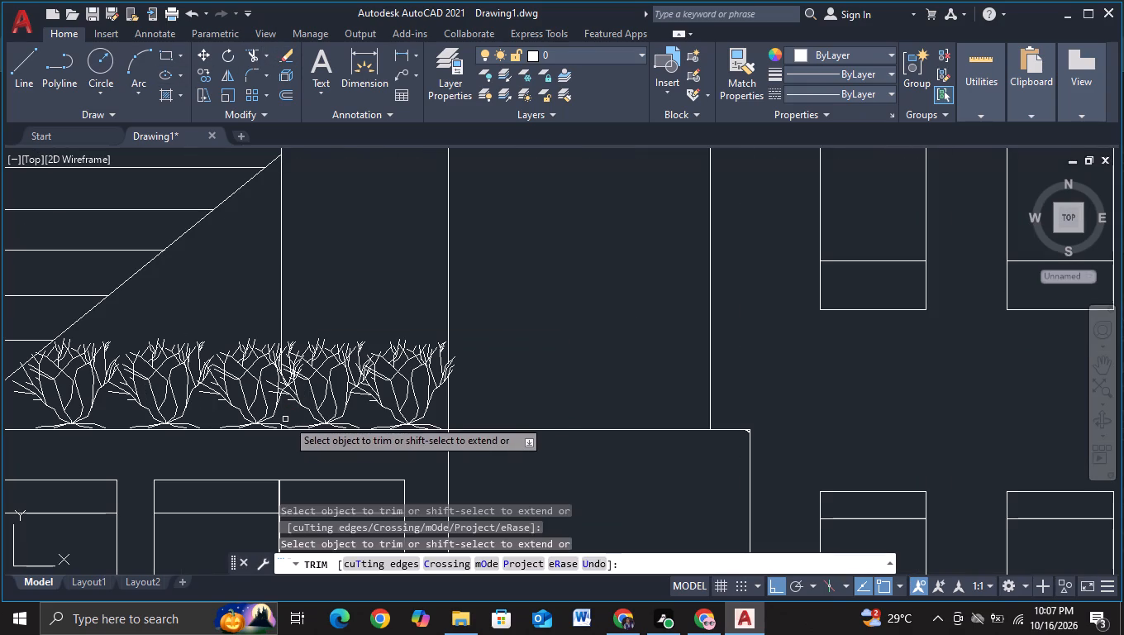
key("Escape")
Copy the shrub beside the lower terrace doorway four times in line across the door opening, undoing misaligned placements.
left_click(430, 390)
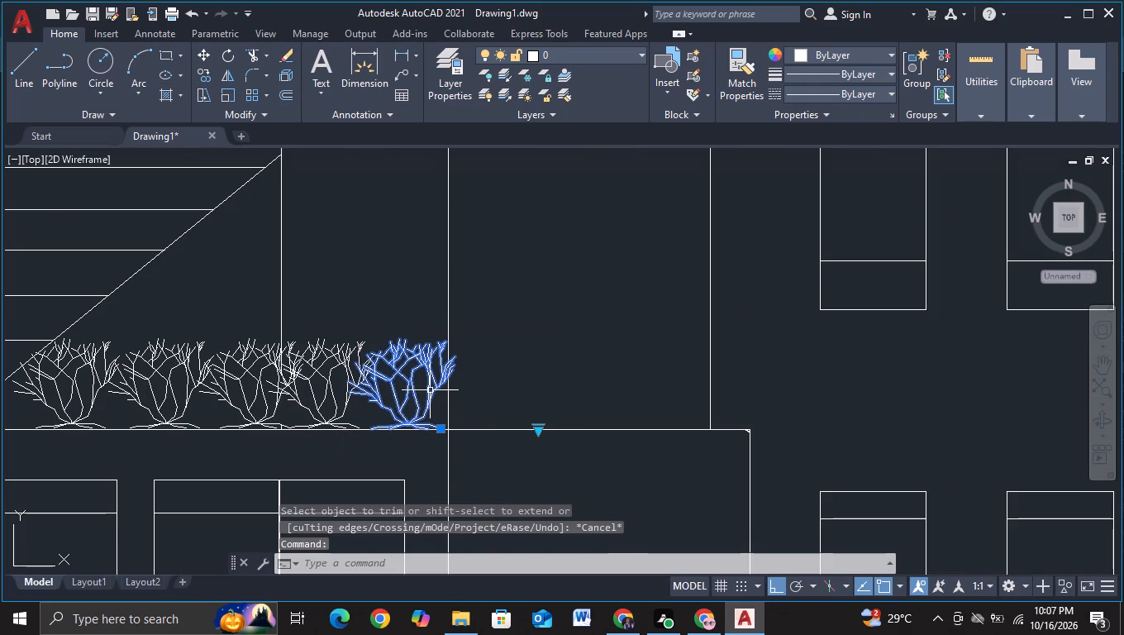
key("c")
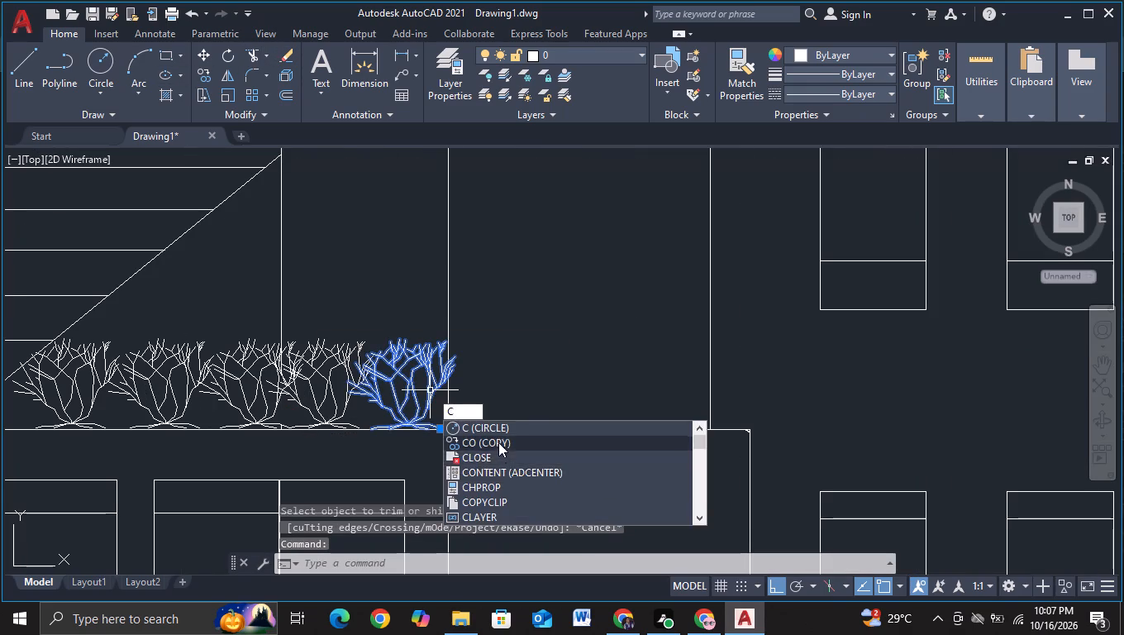
left_click(498, 442)
left_click(393, 370)
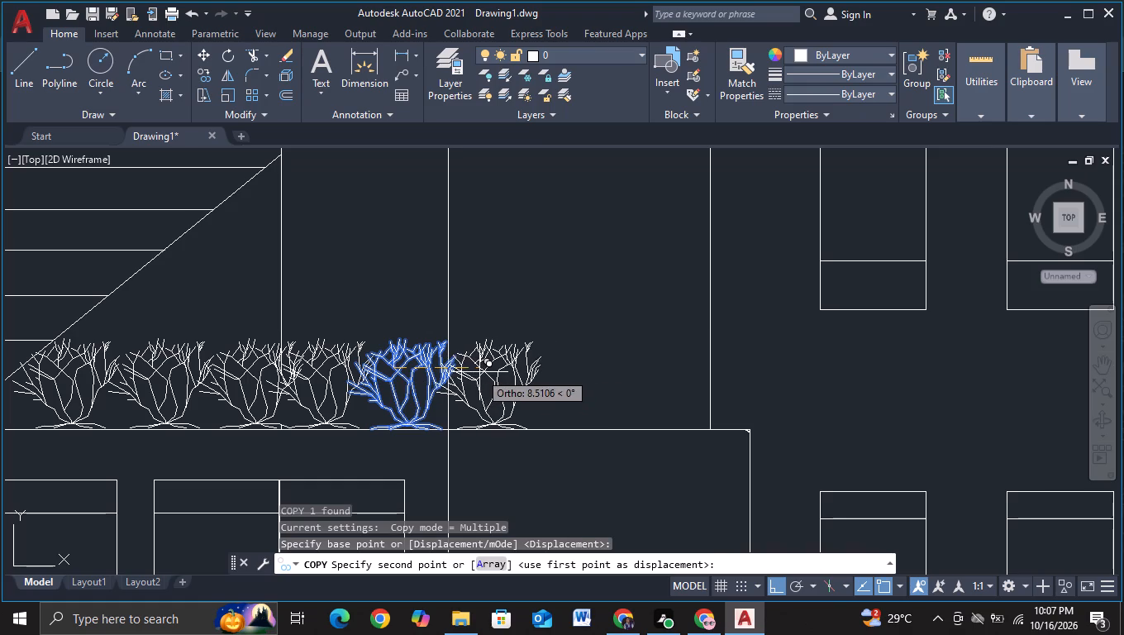
left_click(479, 372)
left_click(555, 378)
left_click(604, 381)
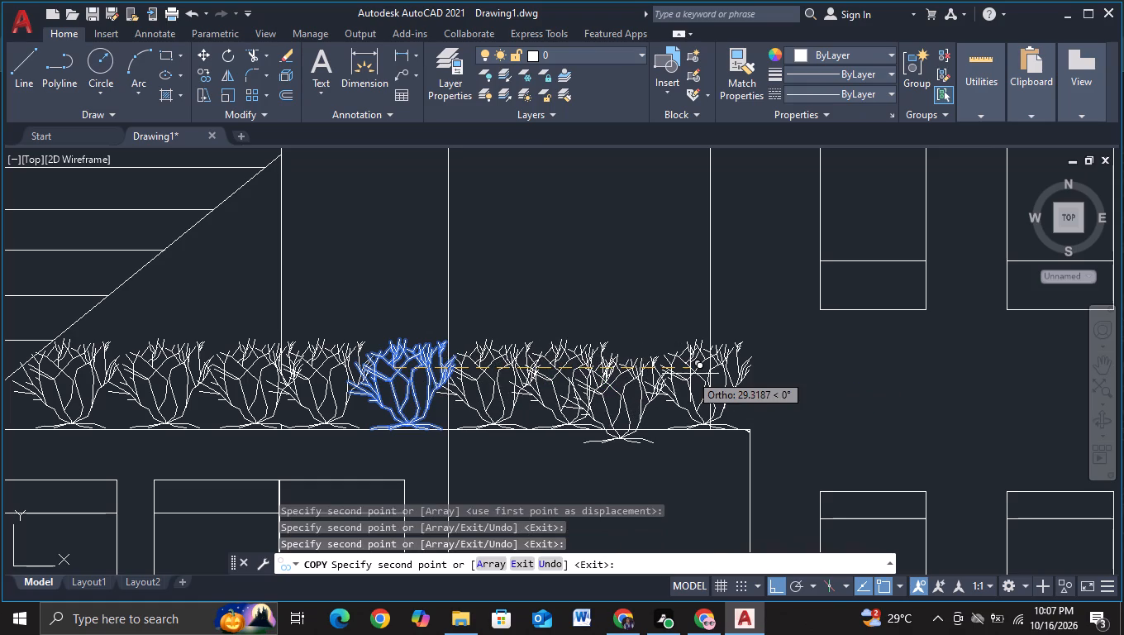
key("ctrl+z")
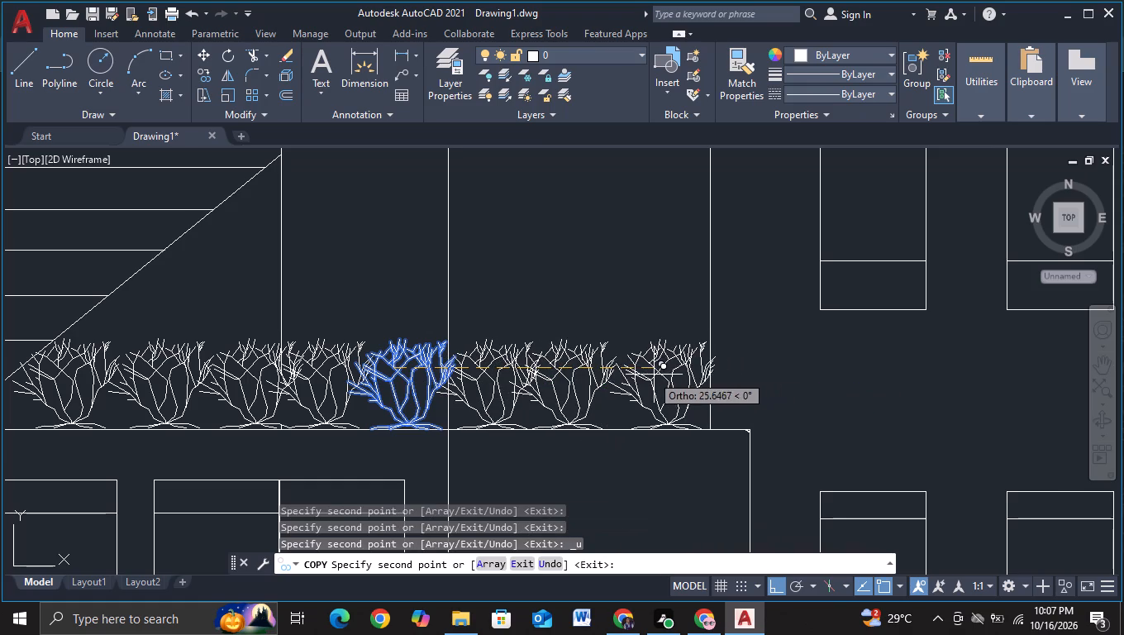
scroll(634, 376, "up", 2)
left_click(634, 376)
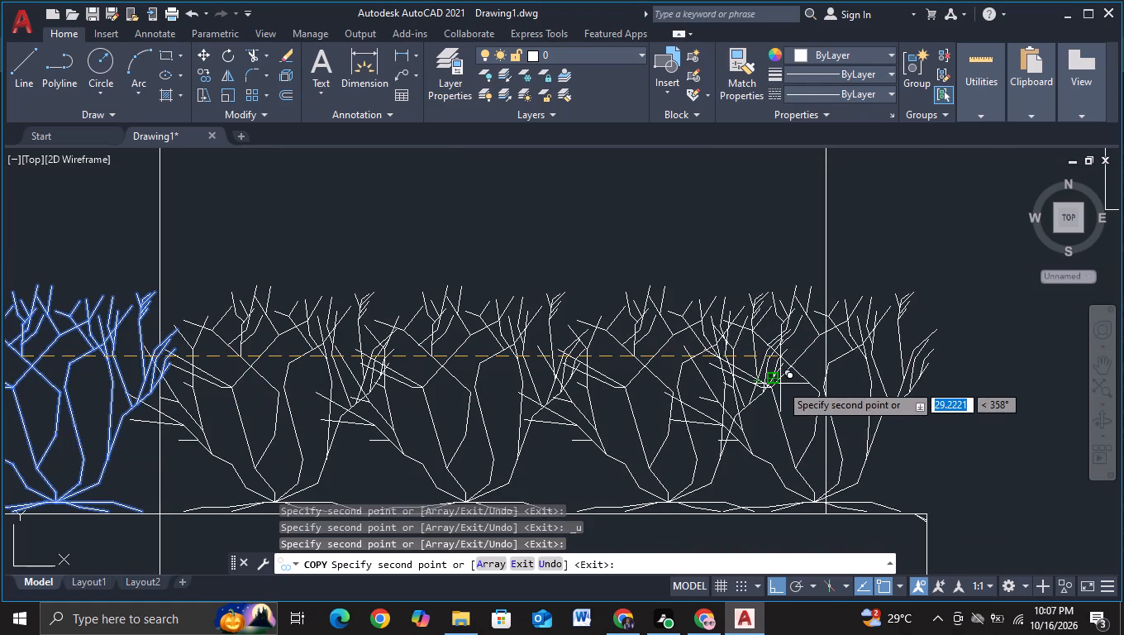
left_click(780, 384)
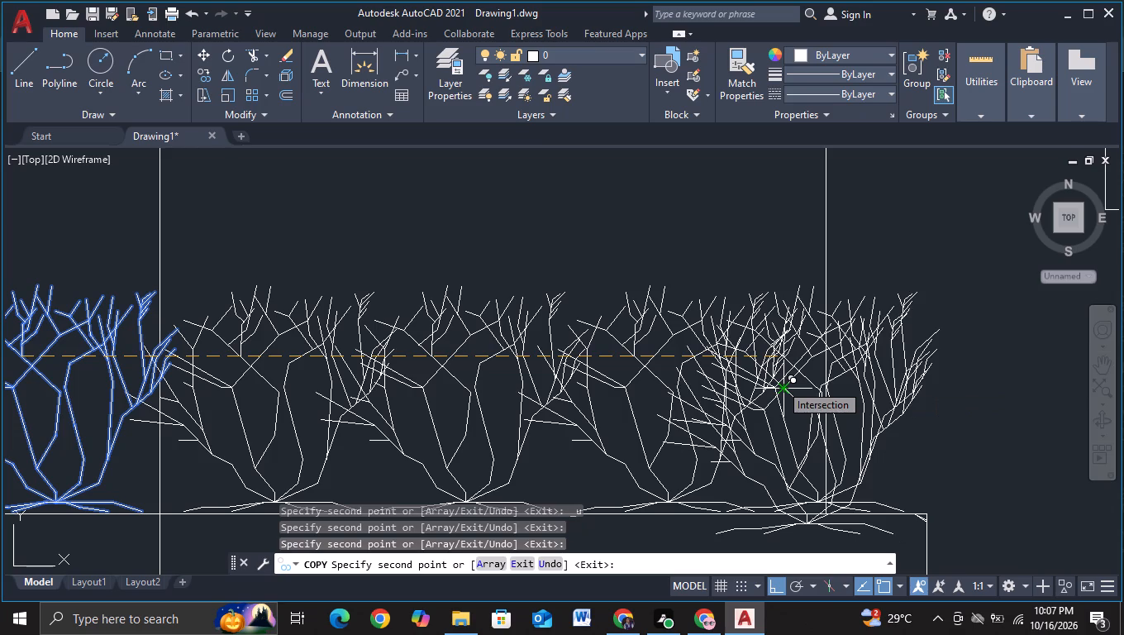
key("ctrl+z")
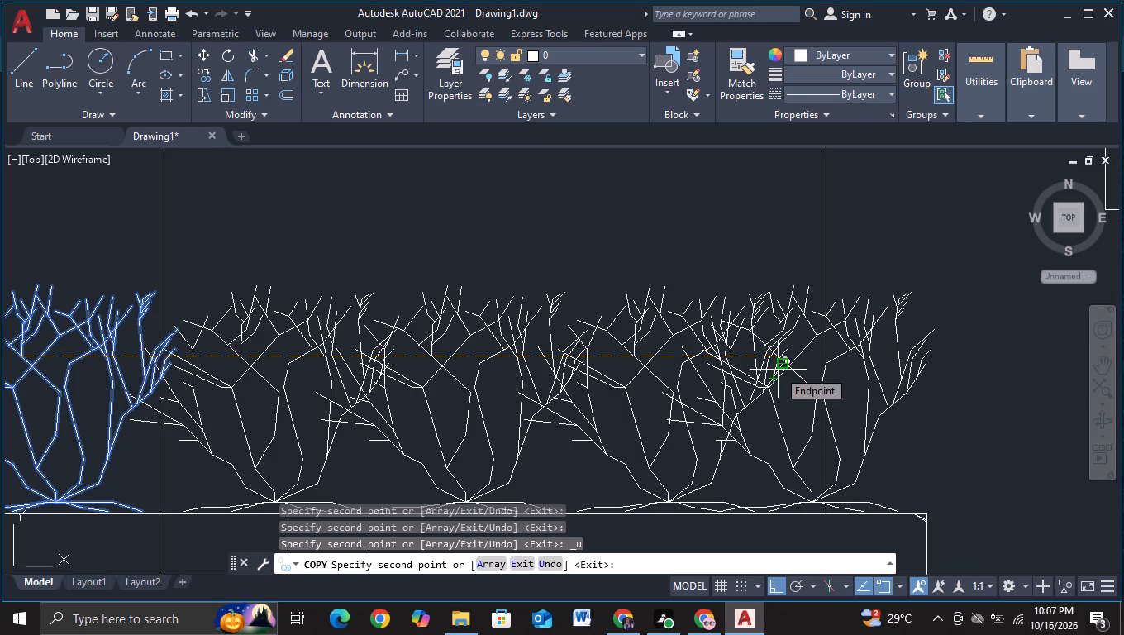
left_click(778, 370)
key("Escape")
Replace the misaligned last shrub at the terrace's outer edge with a level copy of its neighbour, spaced about 6.5 units away.
scroll(787, 370, "down", 1)
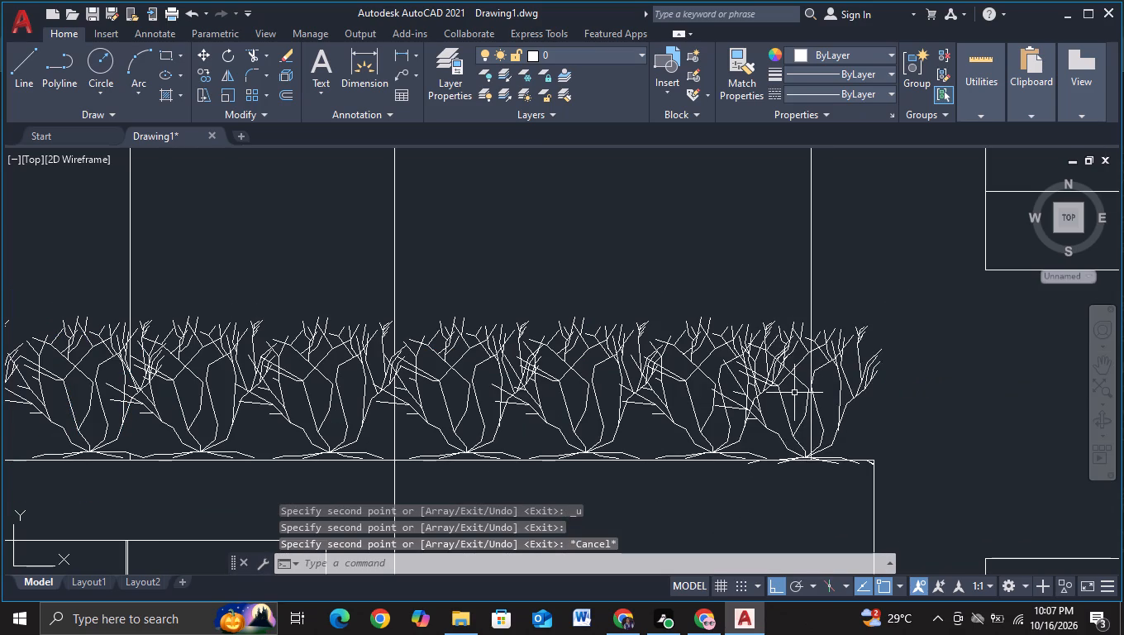
left_click(808, 395)
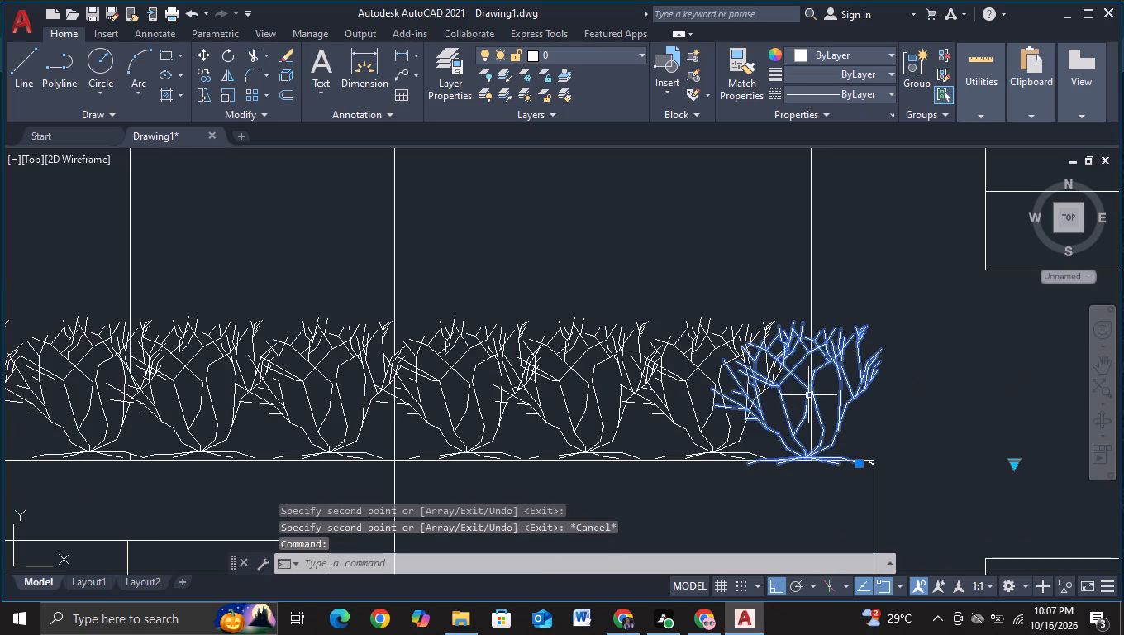
key("Delete")
left_click(713, 393)
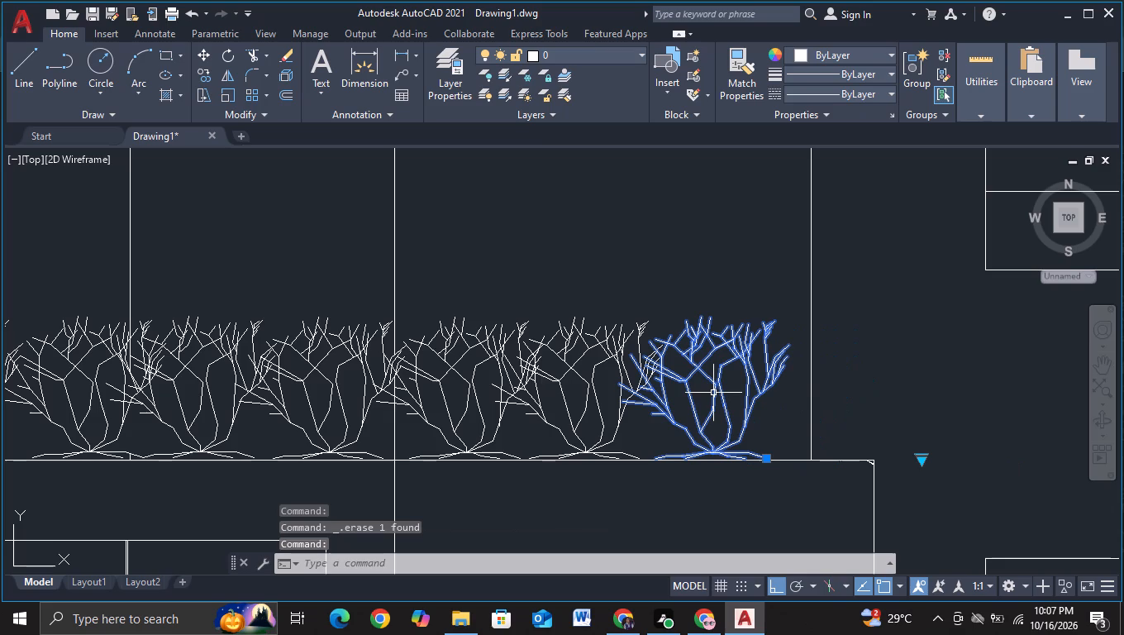
key("c")
left_click(776, 446)
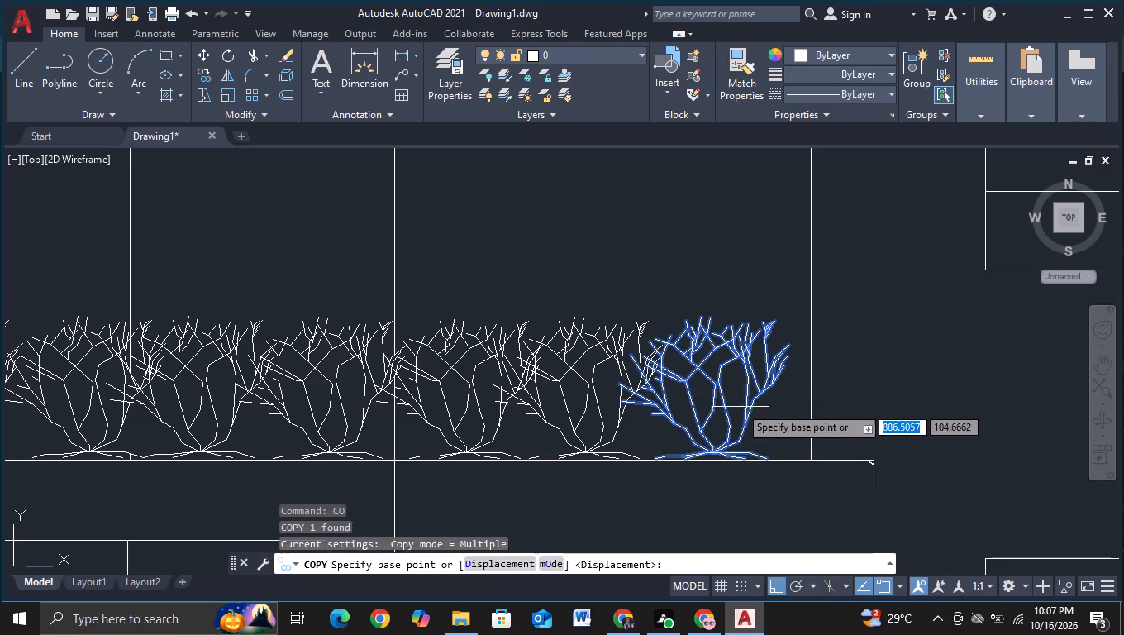
left_click(704, 386)
scroll(813, 389, "up", 1)
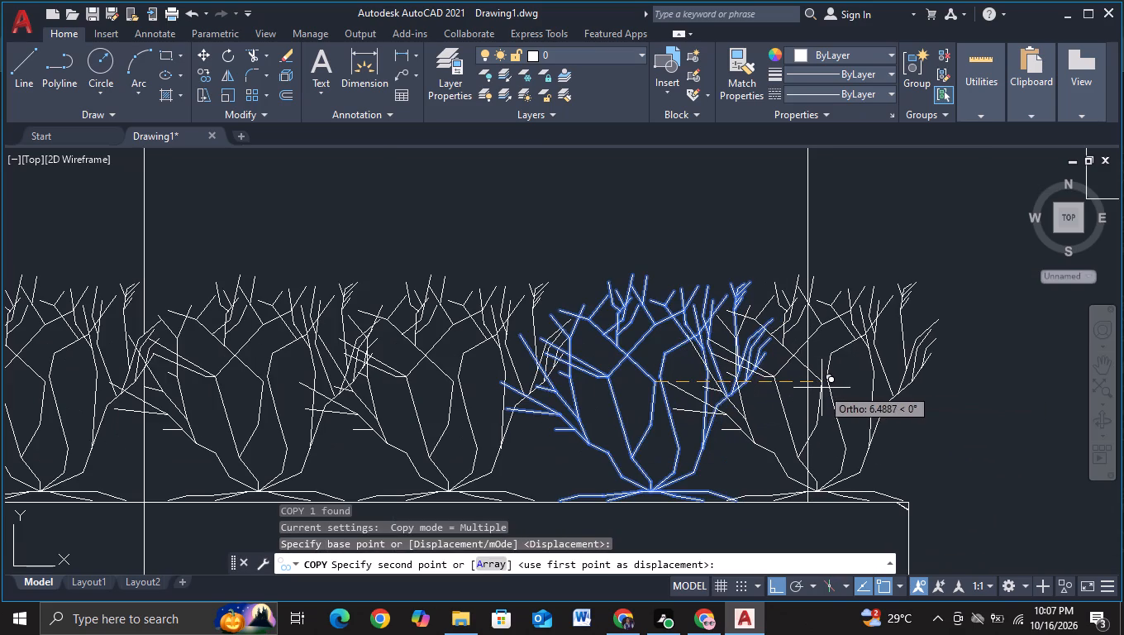
left_click(822, 388)
key("Escape")
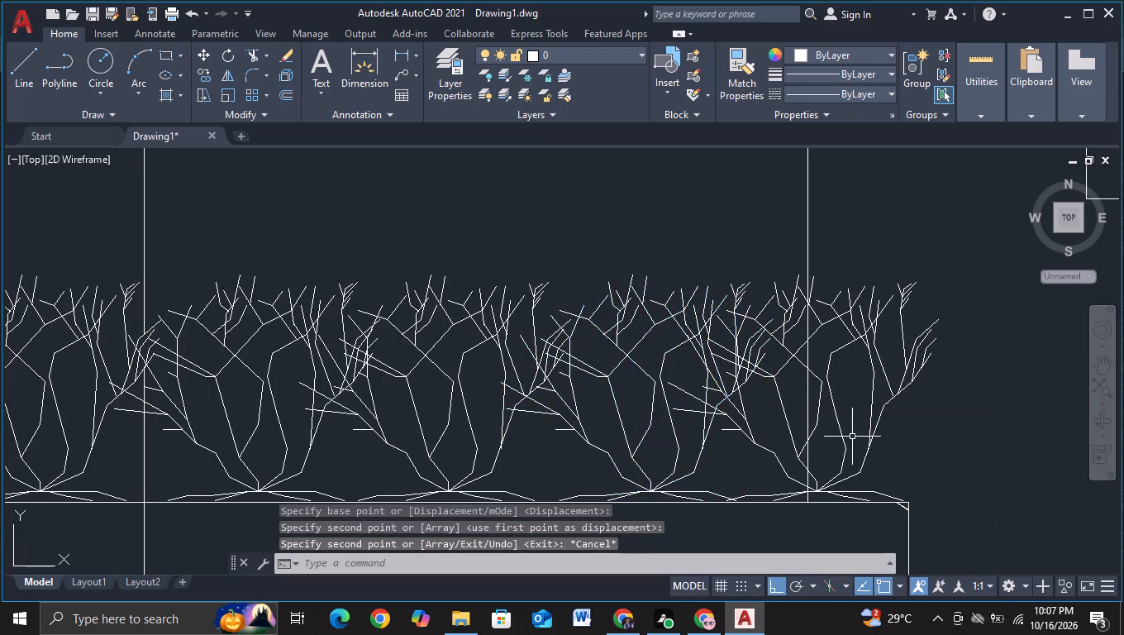
Trim the stray short diagonal pieces at the lower terrace's outer corner.
left_click(252, 57)
scroll(955, 469, "up", 1)
middle_click_drag(949, 472, 914, 377)
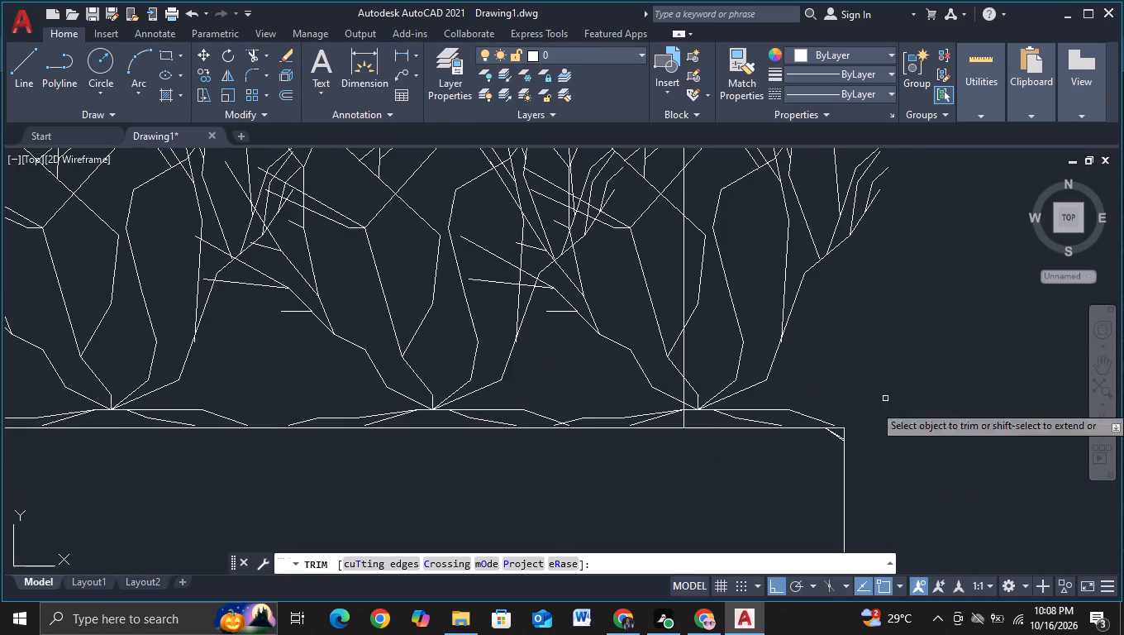
double_click(831, 433)
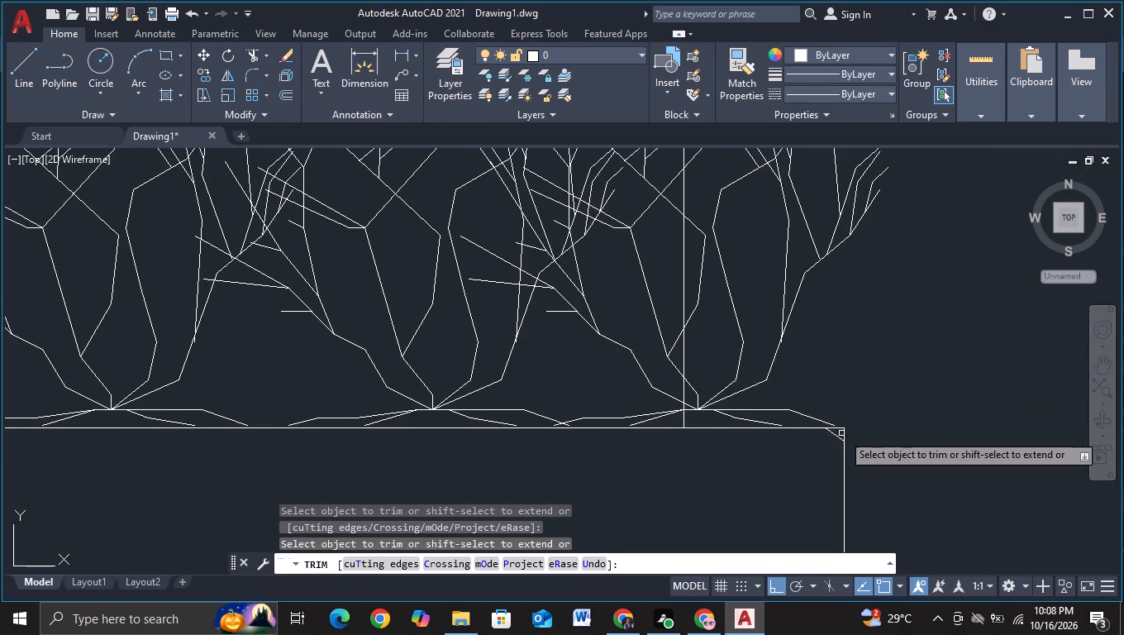
left_click(836, 437)
scroll(800, 452, "down", 1)
Trim away the door opening's side line nearest the terrace's outer edge, working upward from the terrace line through the shrubs.
middle_click_drag(729, 491, 804, 461)
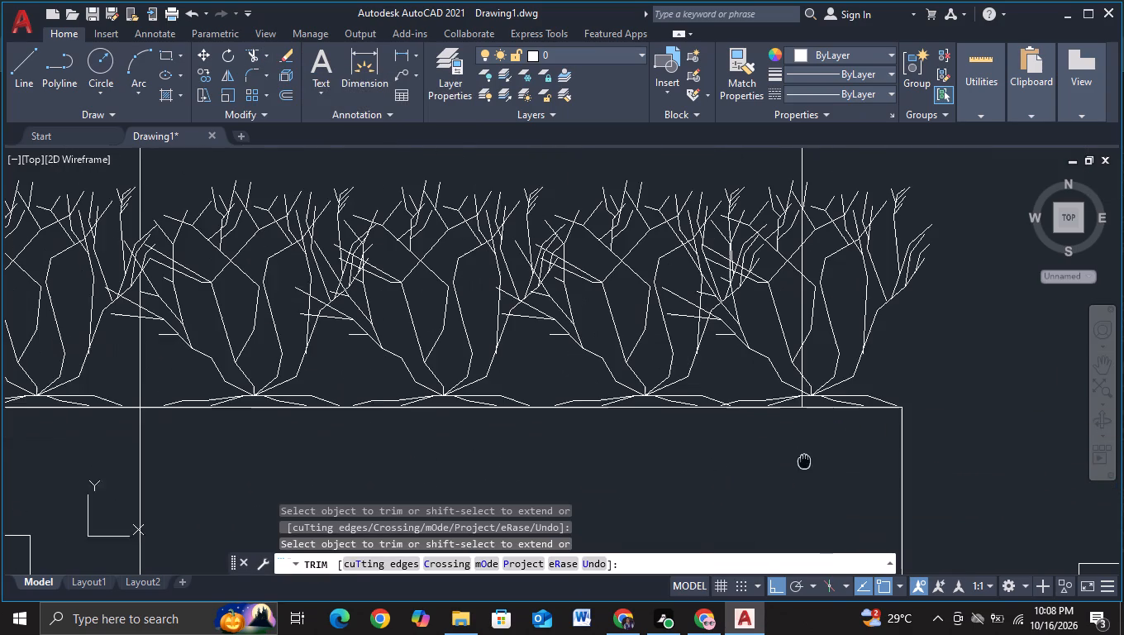
left_click(802, 403)
left_click(803, 389)
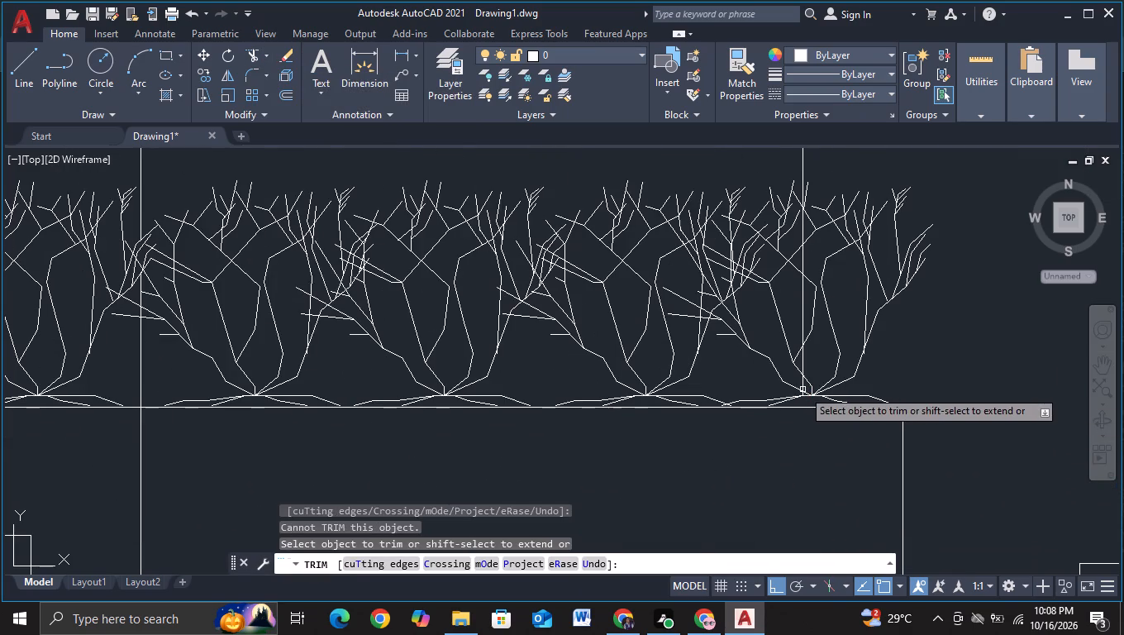
scroll(803, 392, "up", 1)
left_click(803, 381)
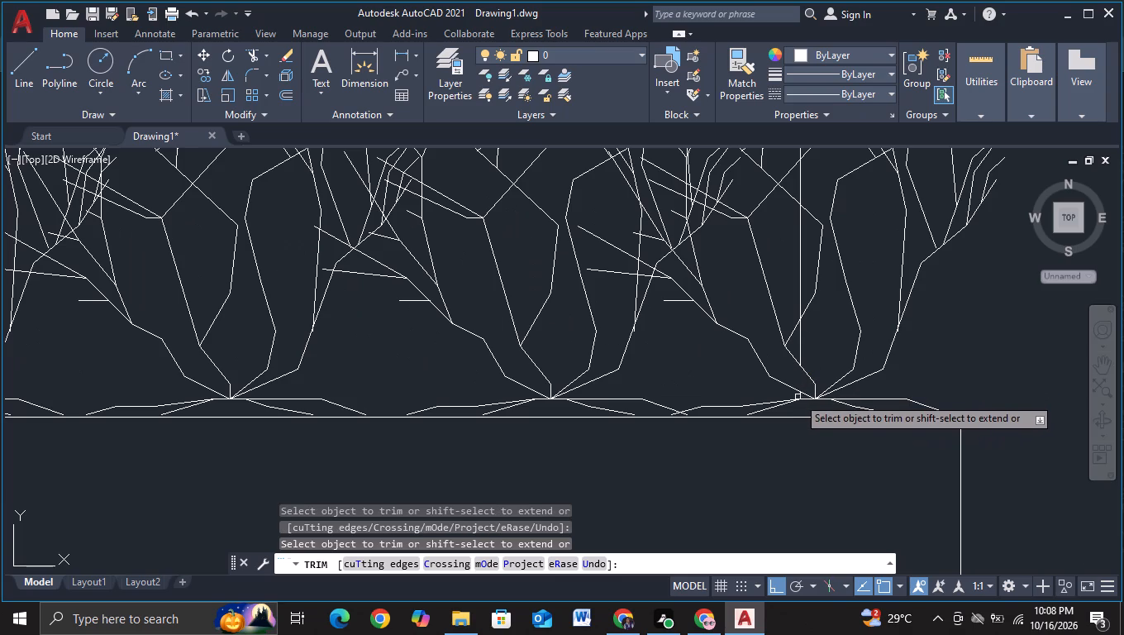
left_click(799, 396)
scroll(803, 347, "up", 1)
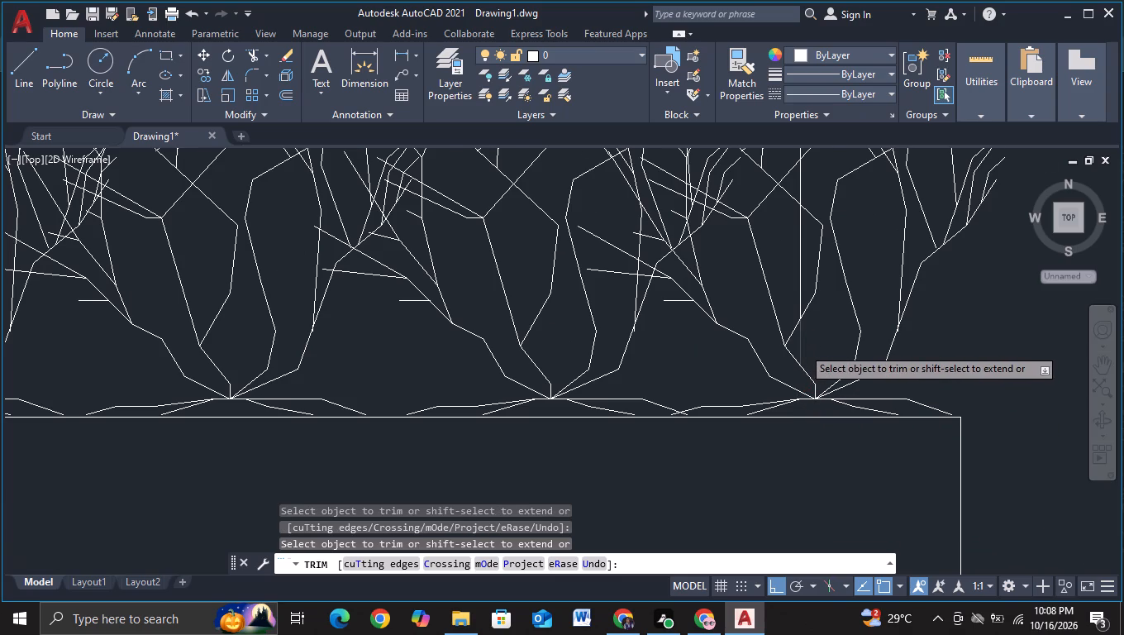
scroll(803, 347, "up", 1)
left_click(793, 350)
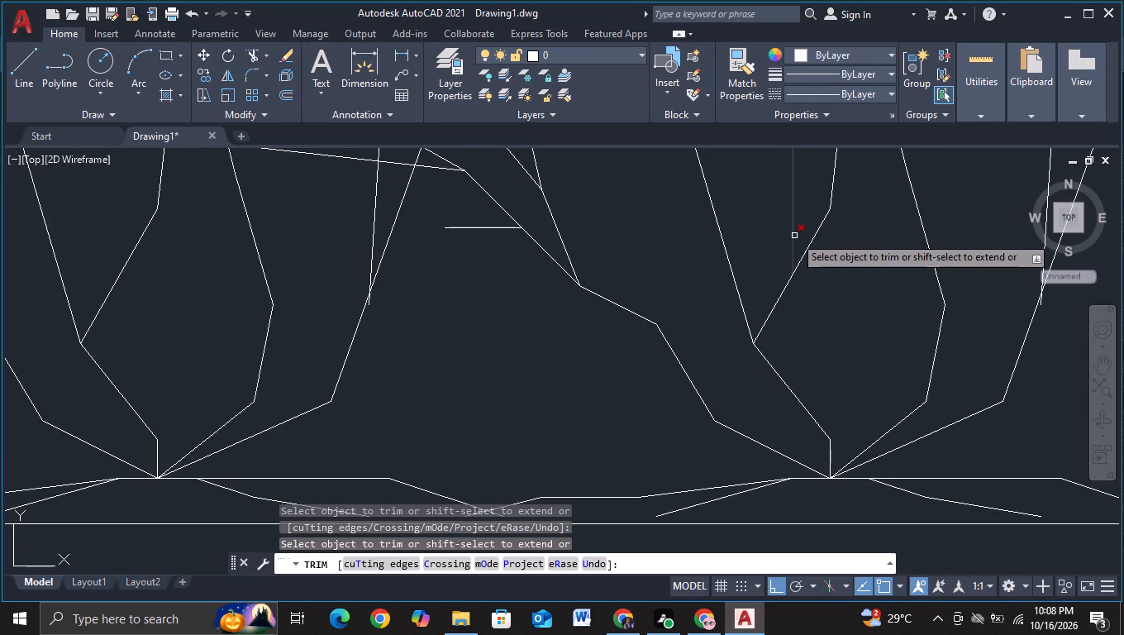
left_click(794, 236)
Trim the door opening's side line nearest the stairs where it runs through the shrubs, piece by piece above the terrace line.
scroll(796, 250, "down", 2)
scroll(679, 408, "down", 1)
middle_click_drag(698, 436, 921, 446)
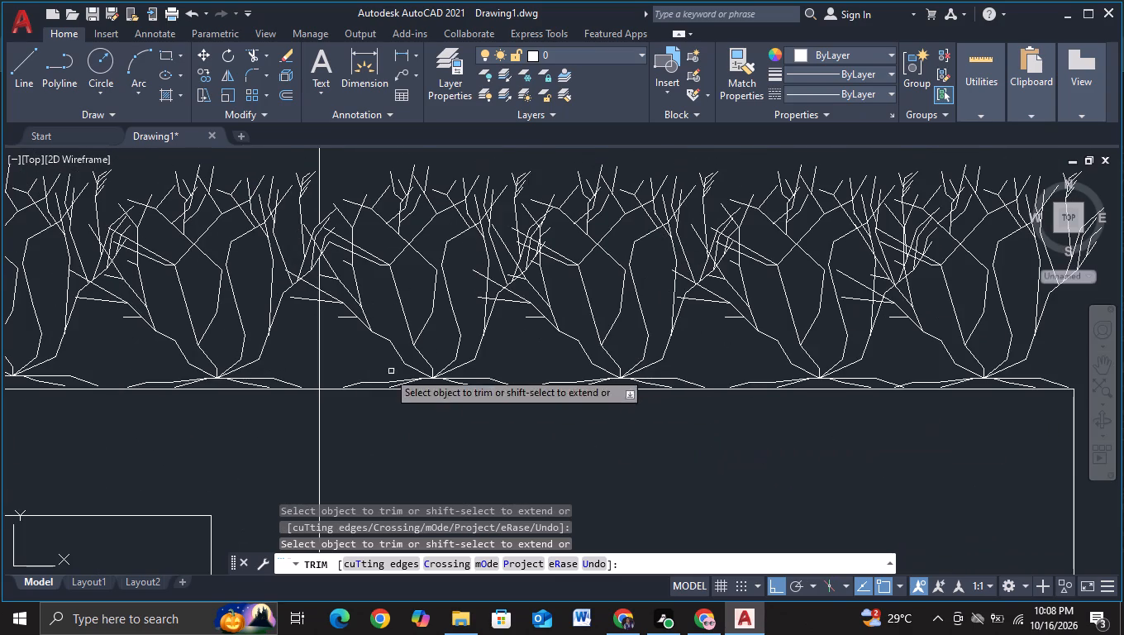
scroll(321, 355, "down", 2)
scroll(317, 356, "up", 2)
left_click(321, 354)
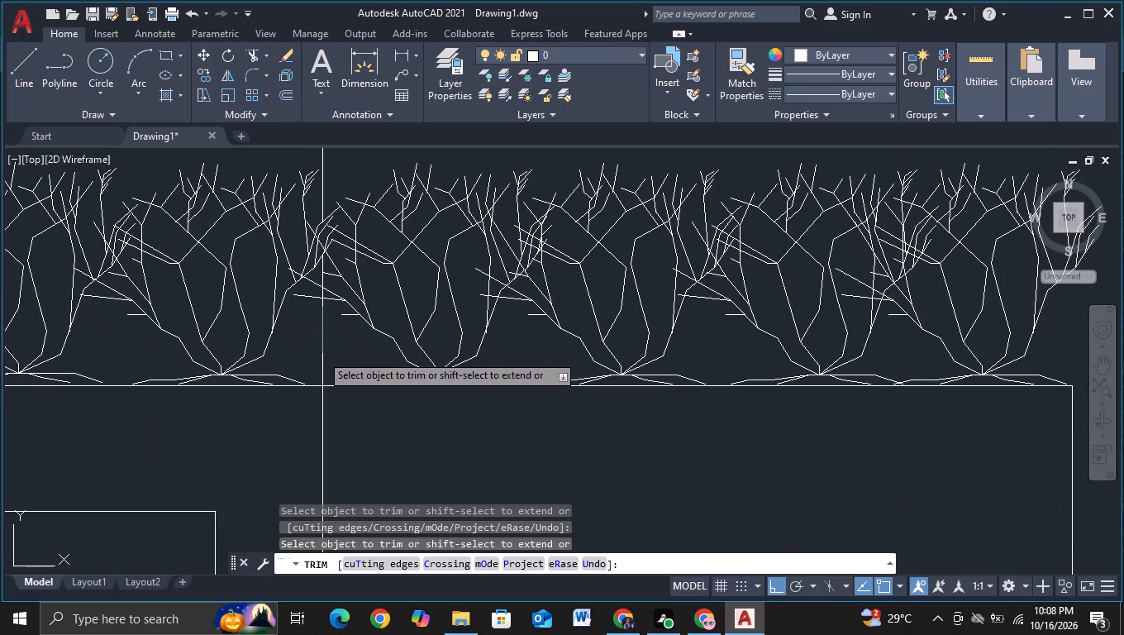
left_click(321, 336)
left_click(321, 377)
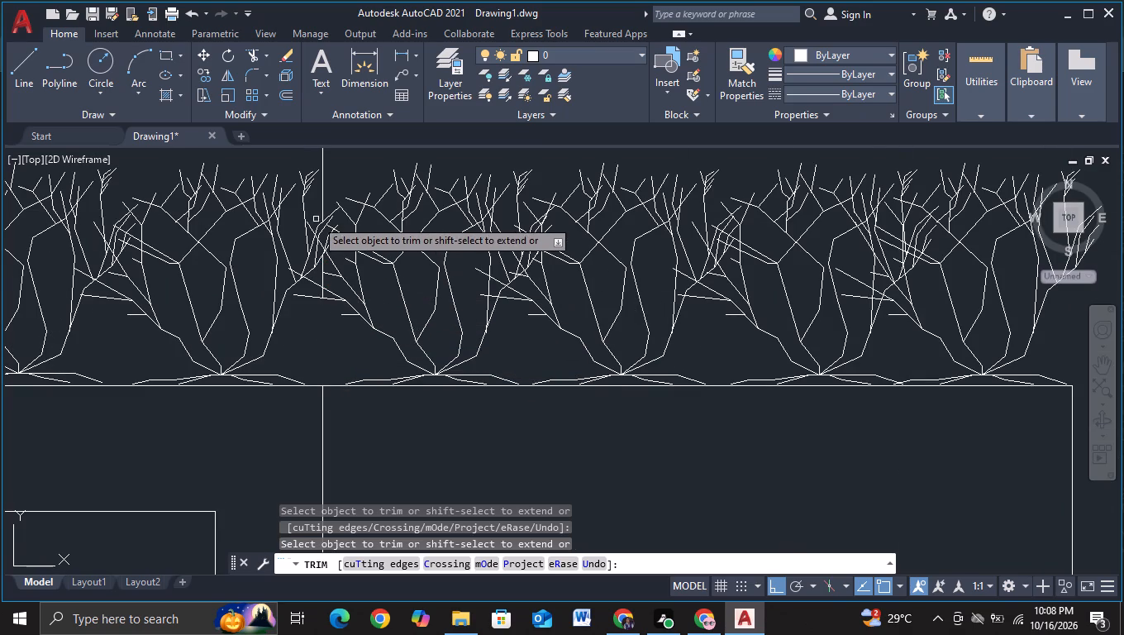
left_click(325, 266)
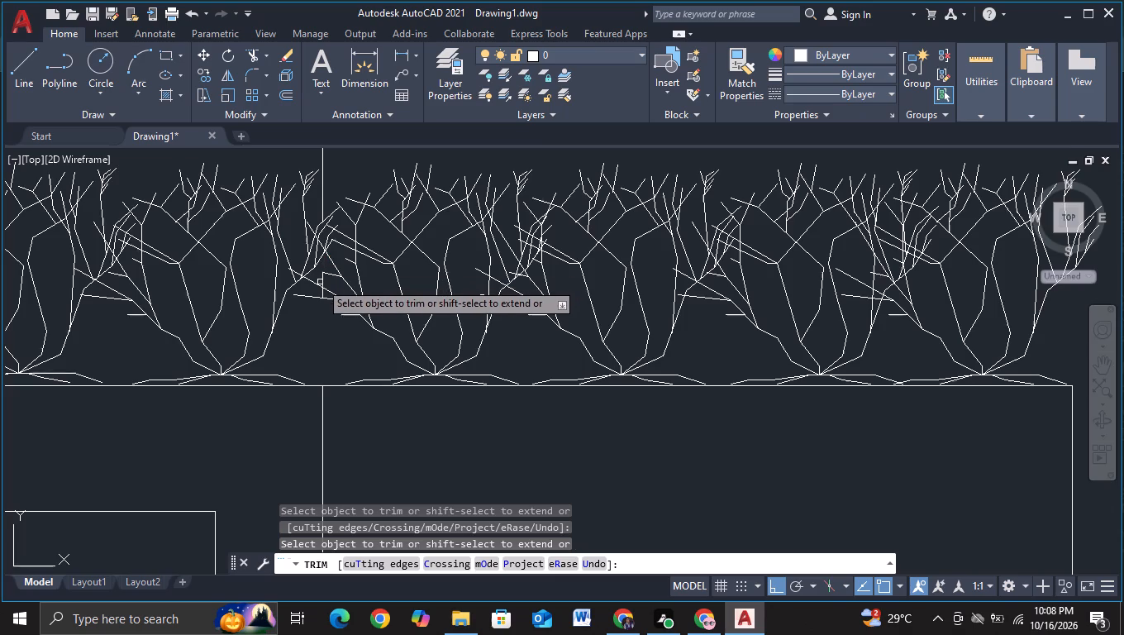
left_click(321, 282)
left_click(321, 294)
Check the shrub rows on both sides of the stairs for lines still crossing them.
scroll(325, 324, "down", 2)
middle_click_drag(382, 421, 613, 396)
scroll(622, 349, "down", 1)
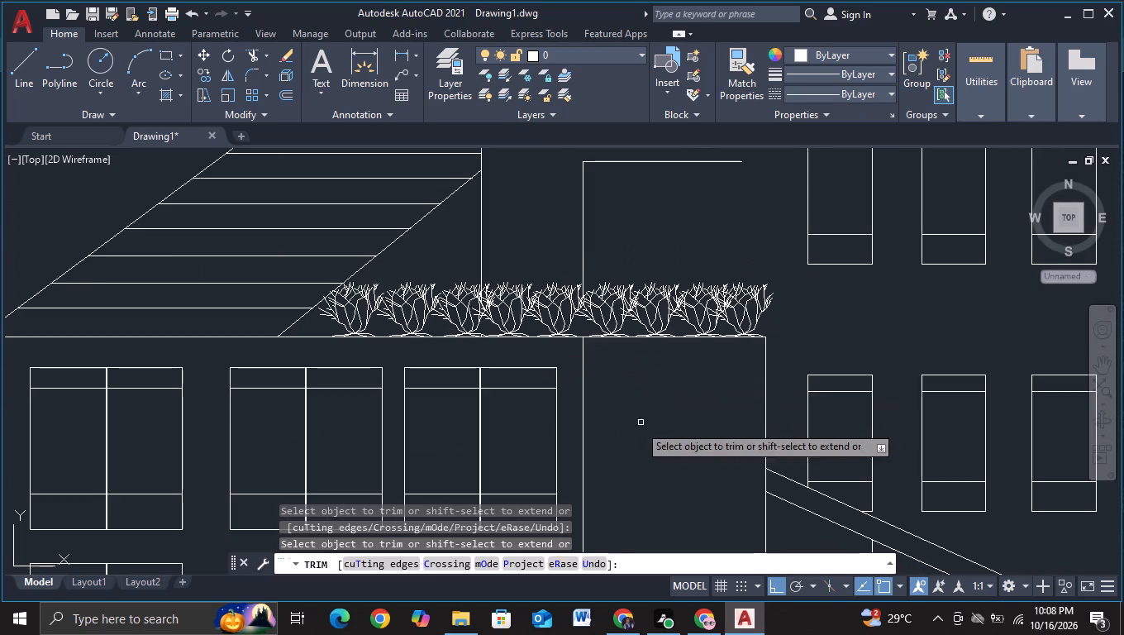
middle_click_drag(626, 438, 715, 404)
scroll(711, 406, "down", 1)
middle_click_drag(717, 427, 730, 456)
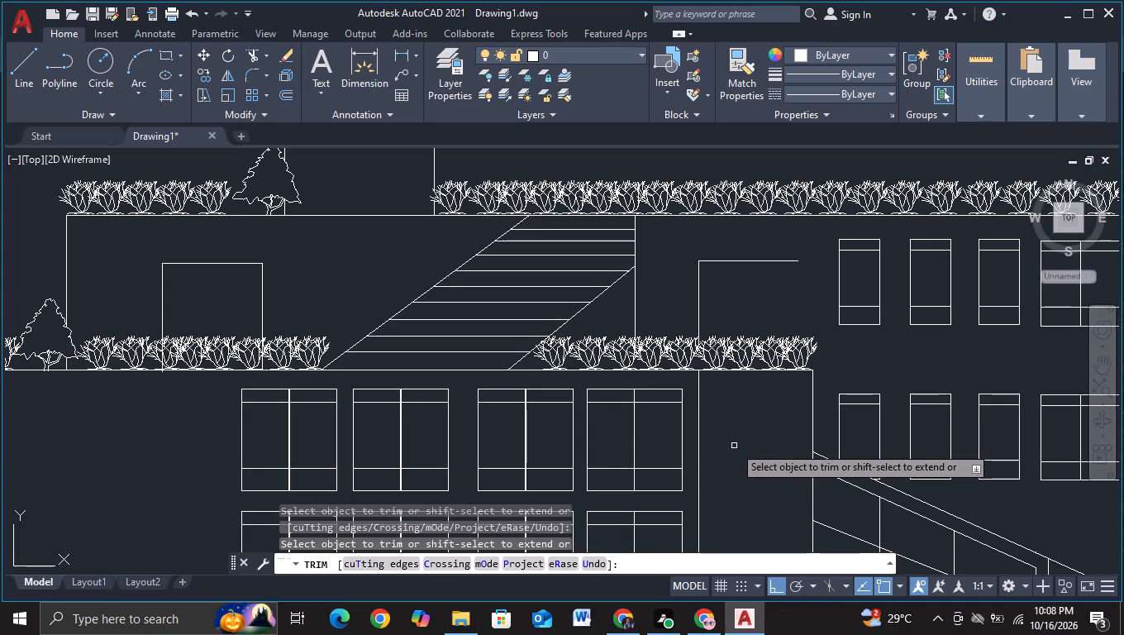
middle_click_drag(746, 436, 740, 440)
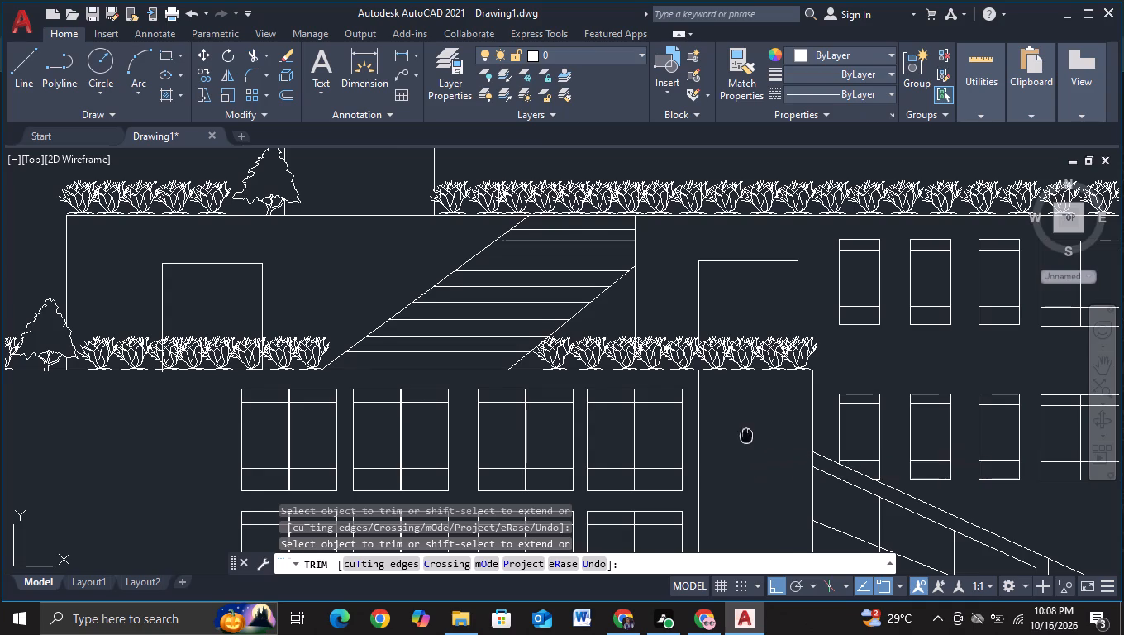
Draw the missing vertical side line of the lower terrace's outer door opening, from its top line's free end down past the terrace line.
middle_click_drag(740, 440, 707, 460)
key("Escape")
left_click(20, 81)
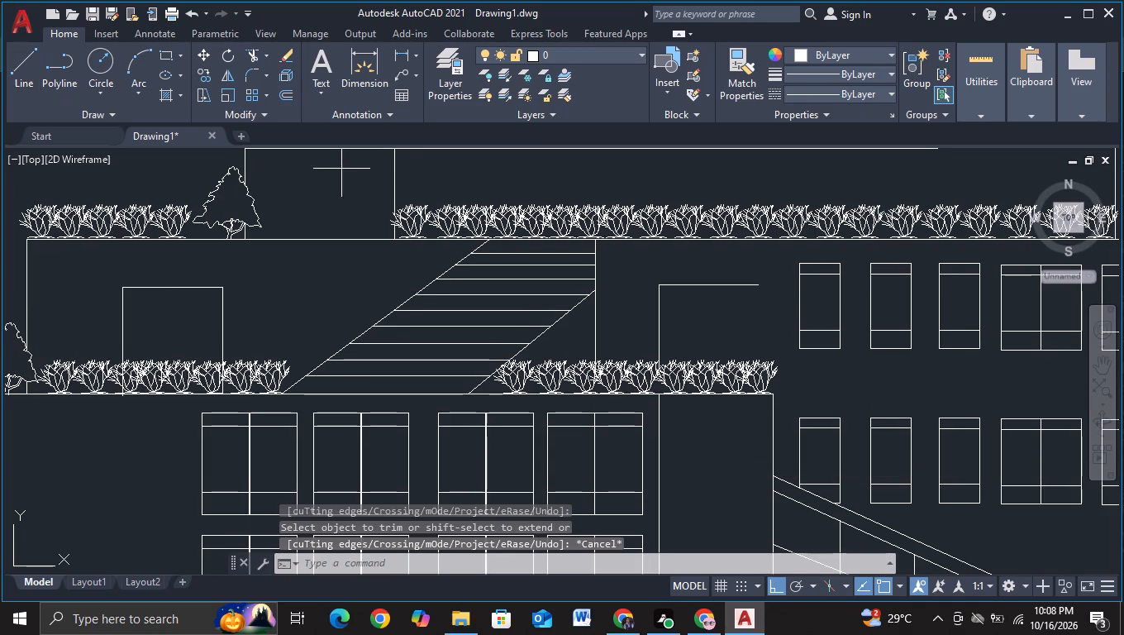
left_click(760, 285)
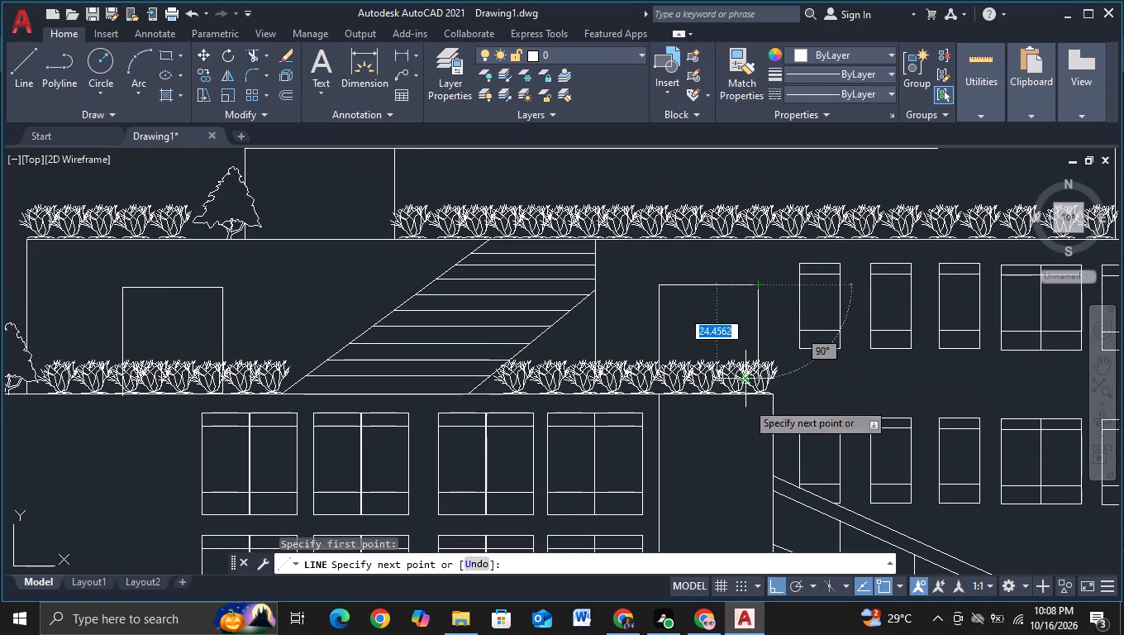
left_click(751, 440)
key("Escape")
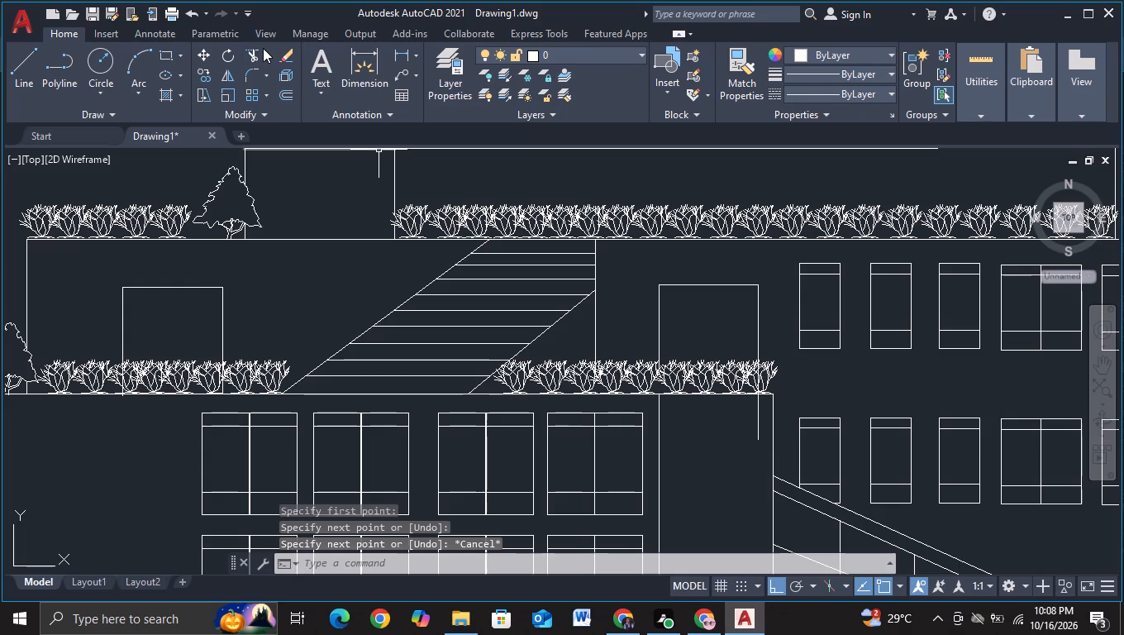
Trim the new door side line below the terrace line and upward through the shrubs.
left_click(255, 60)
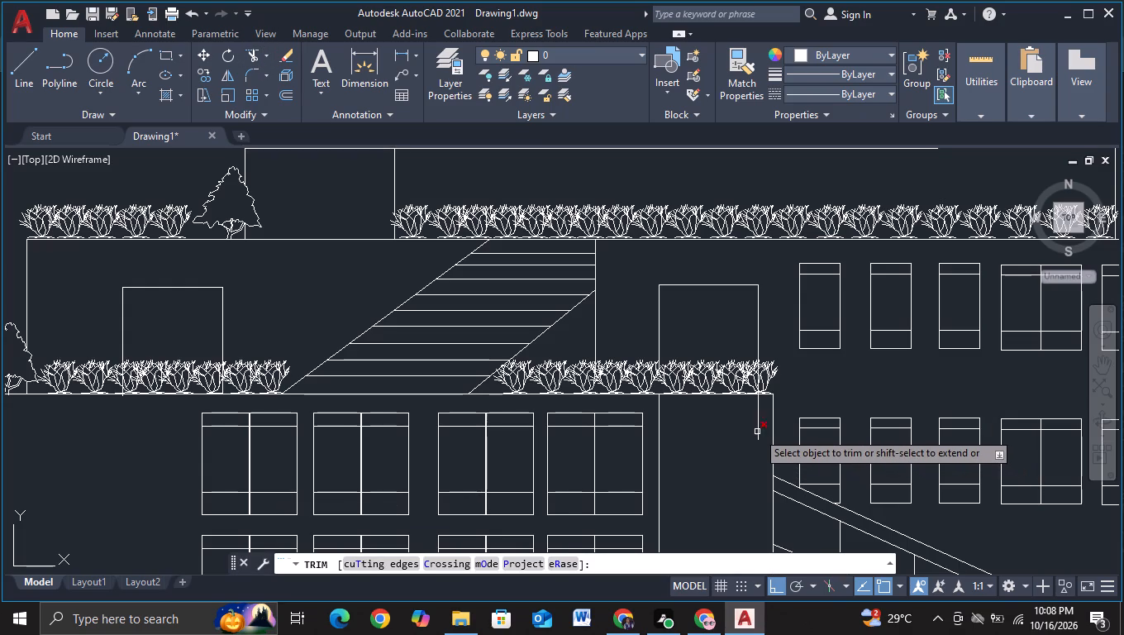
left_click(757, 432)
scroll(758, 413, "up", 4)
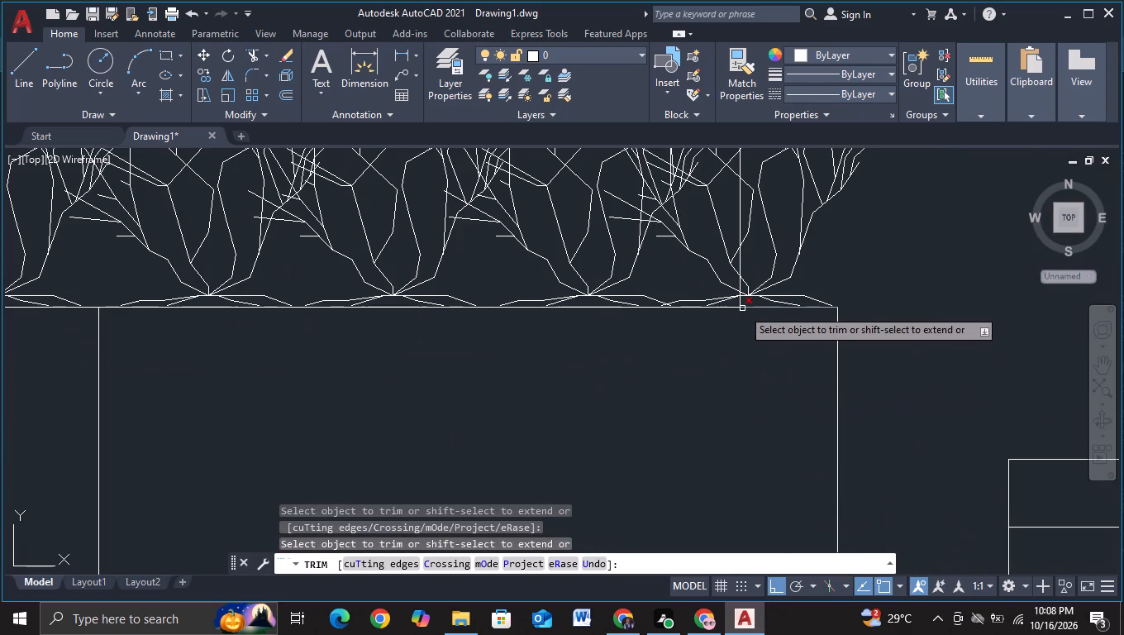
left_click(739, 303)
left_click(741, 288)
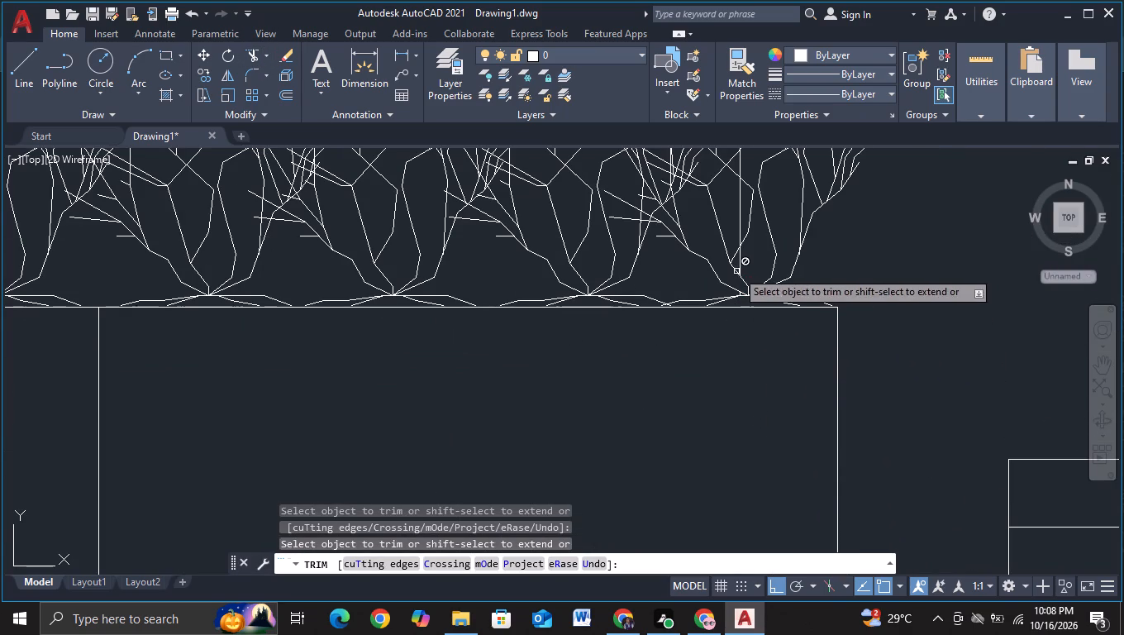
left_click(742, 265)
left_click(736, 220)
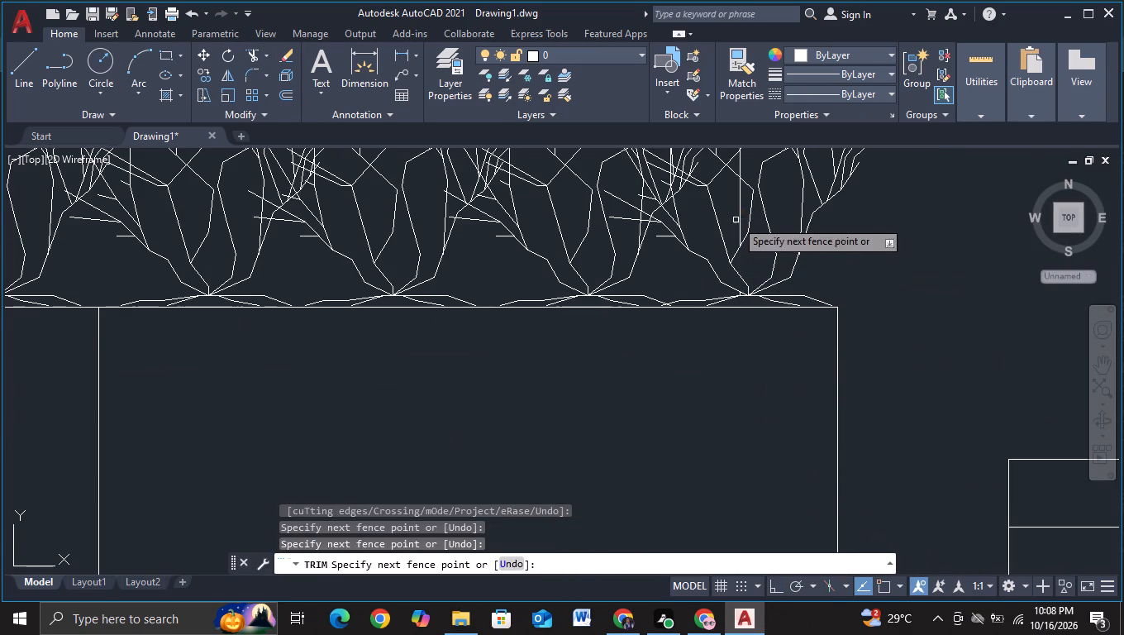
left_click(741, 218)
left_click(737, 172)
scroll(741, 179, "down", 2)
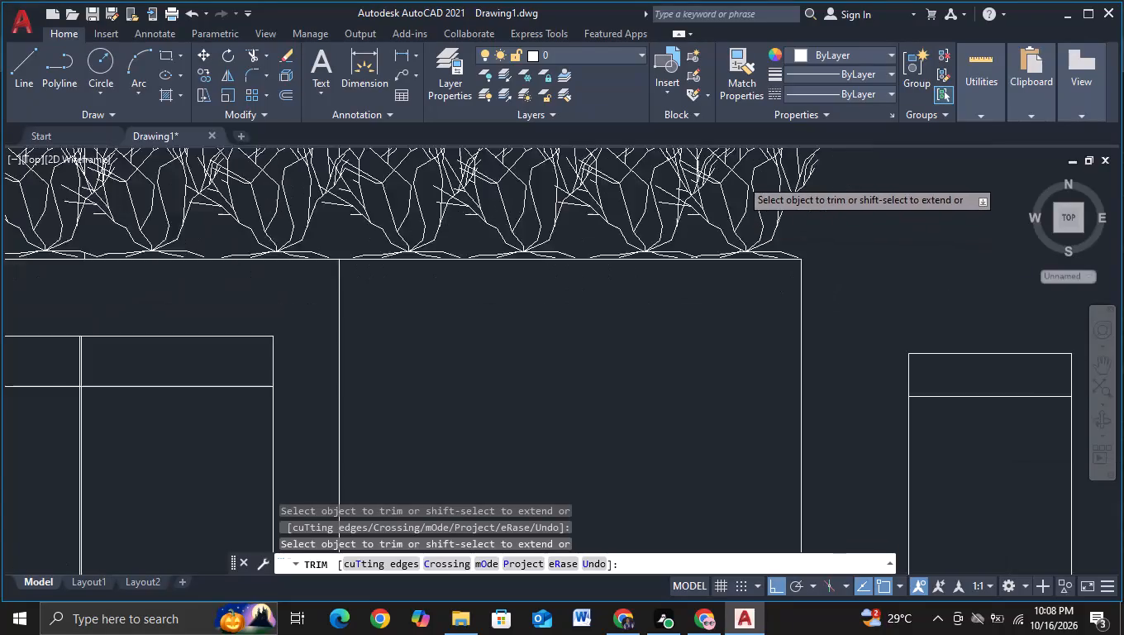
key("Escape")
Trim the bottom ends of the side lines of the door opening across the stairs, clearing the stub around the terrace line.
scroll(688, 343, "down", 2)
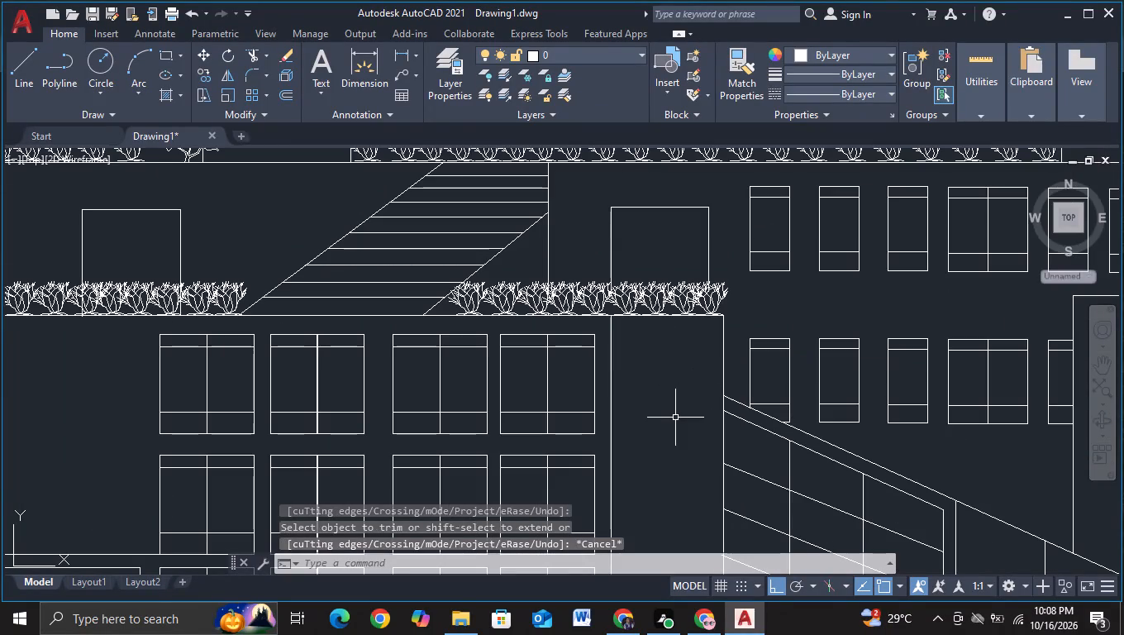
scroll(675, 418, "down", 1)
middle_click_drag(675, 418, 793, 418)
scroll(345, 294, "up", 2)
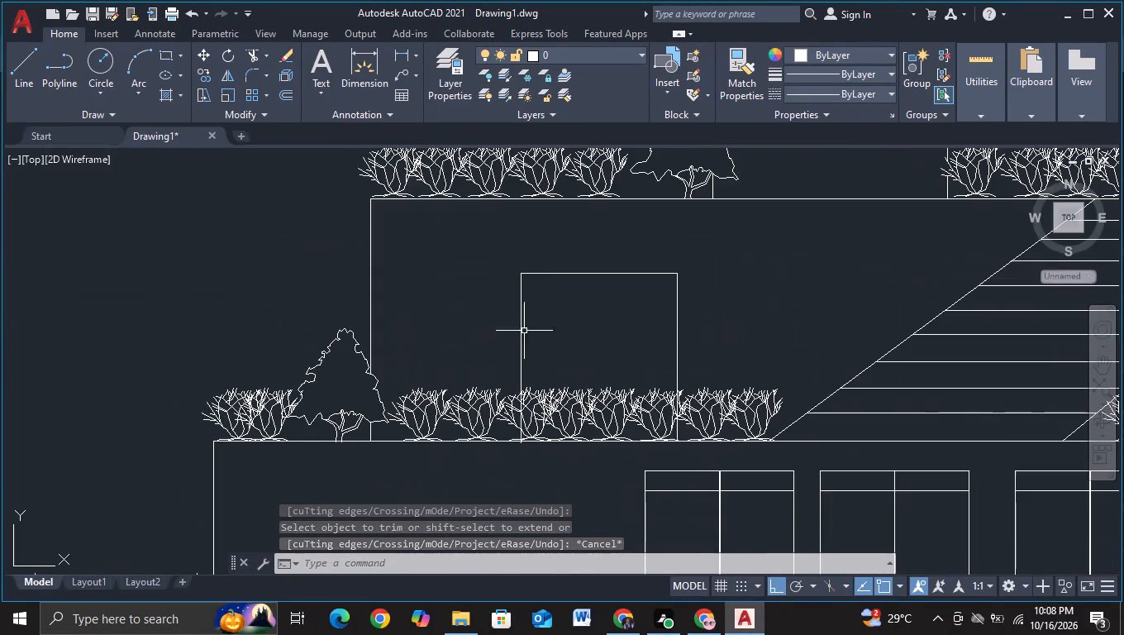
scroll(578, 348, "up", 1)
middle_click_drag(578, 348, 506, 307)
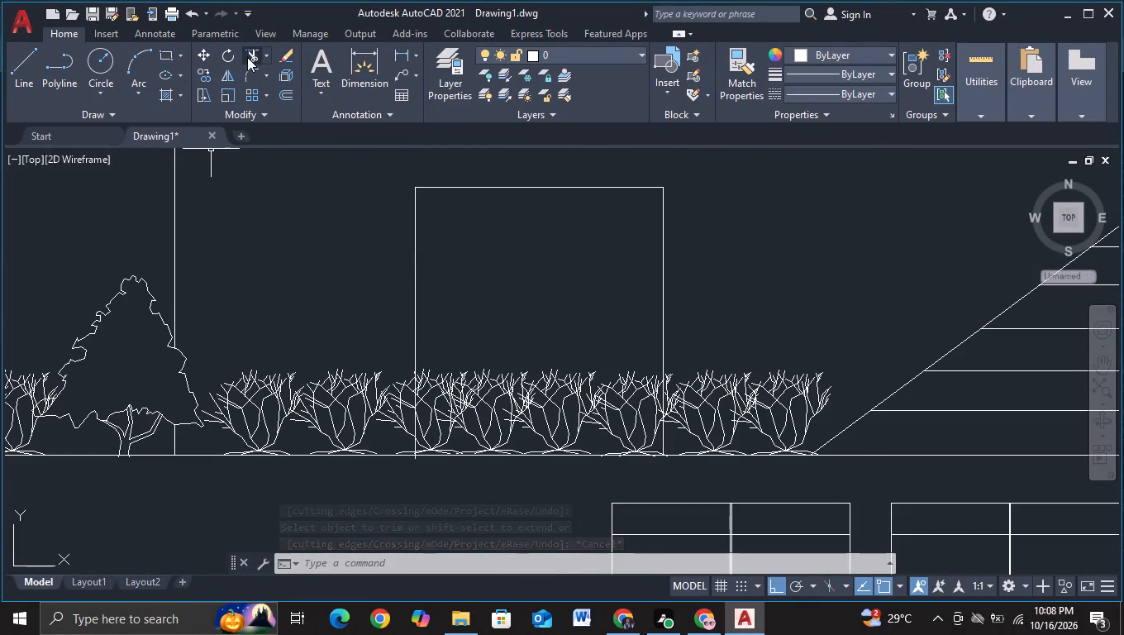
left_click(254, 54)
middle_click_drag(476, 355, 454, 265)
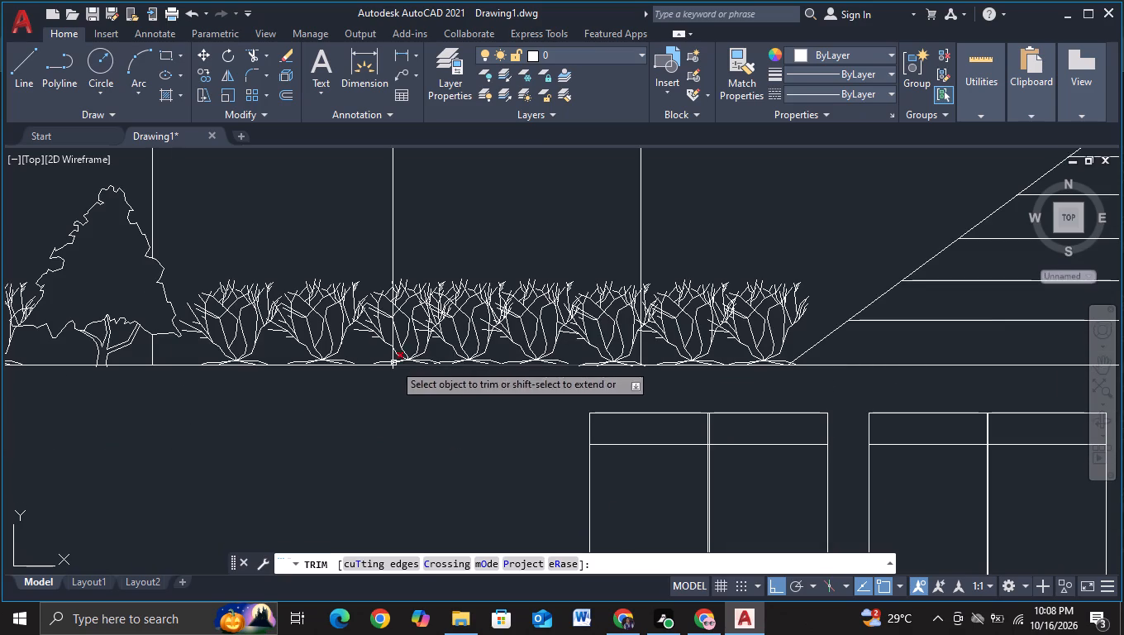
left_click(392, 355)
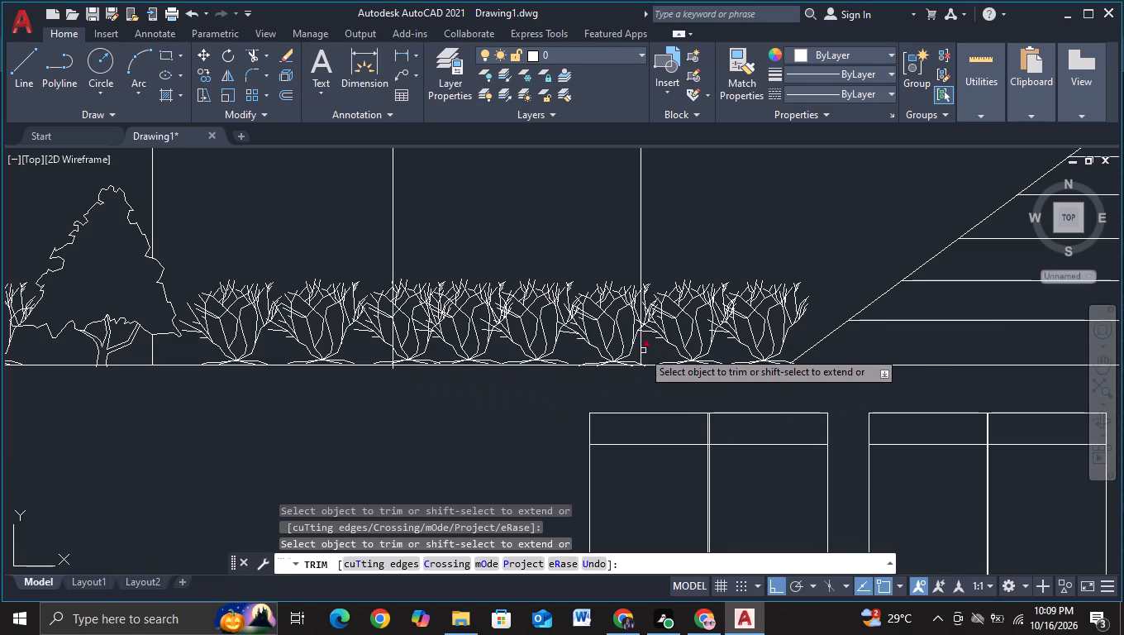
left_click(639, 351)
scroll(388, 352, "up", 1)
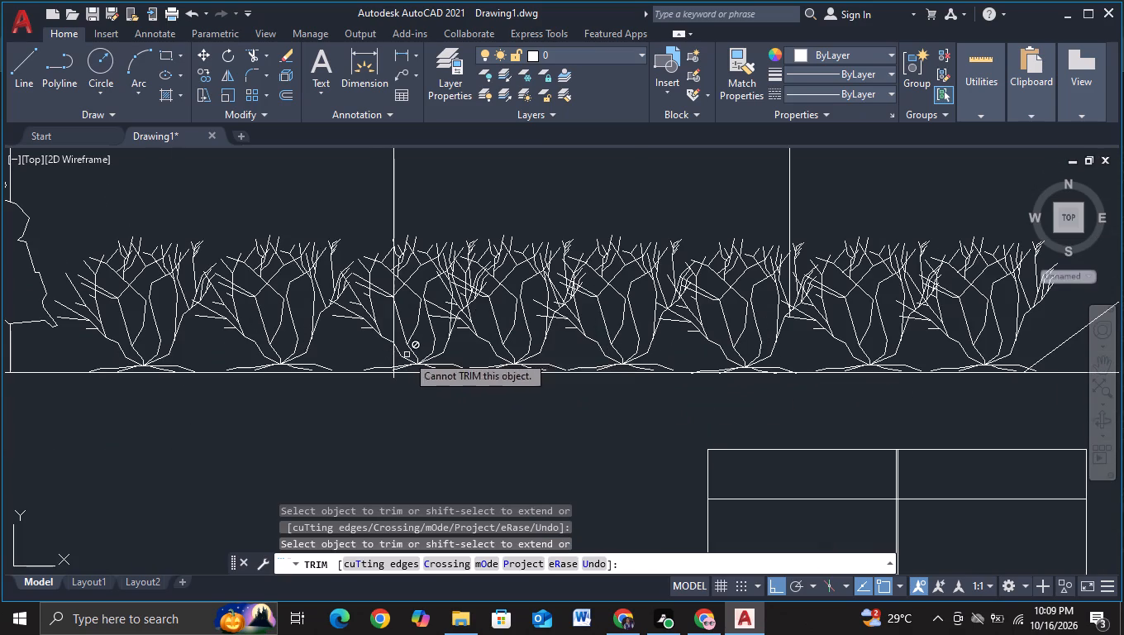
left_click(393, 357)
scroll(397, 379, "up", 3)
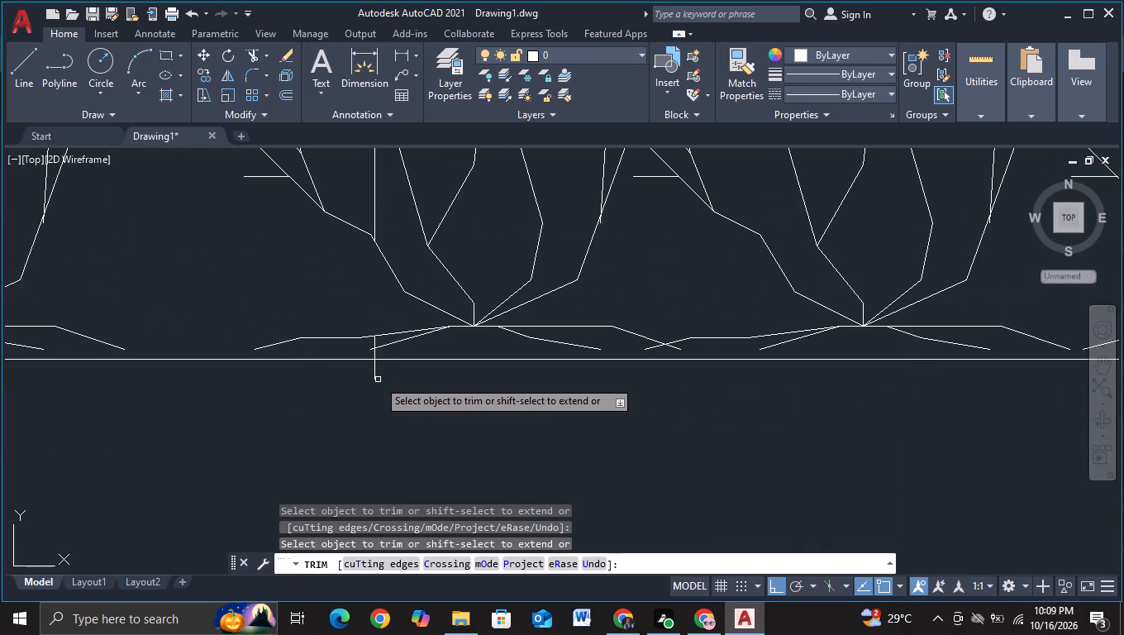
left_click(375, 377)
left_click(373, 356)
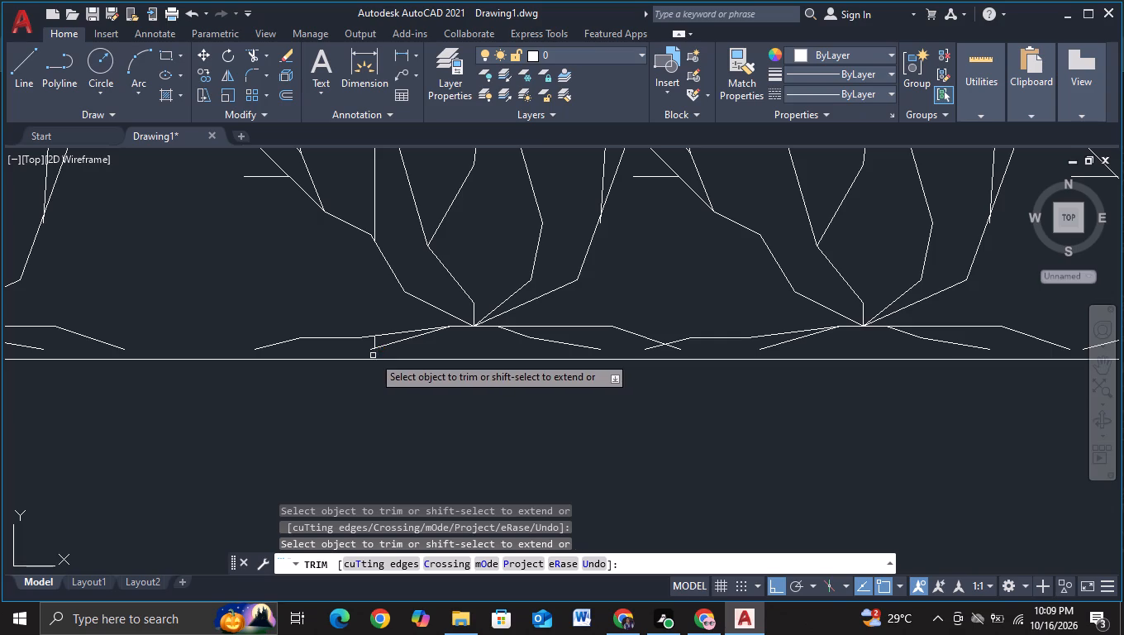
left_click(374, 346)
left_click(374, 341)
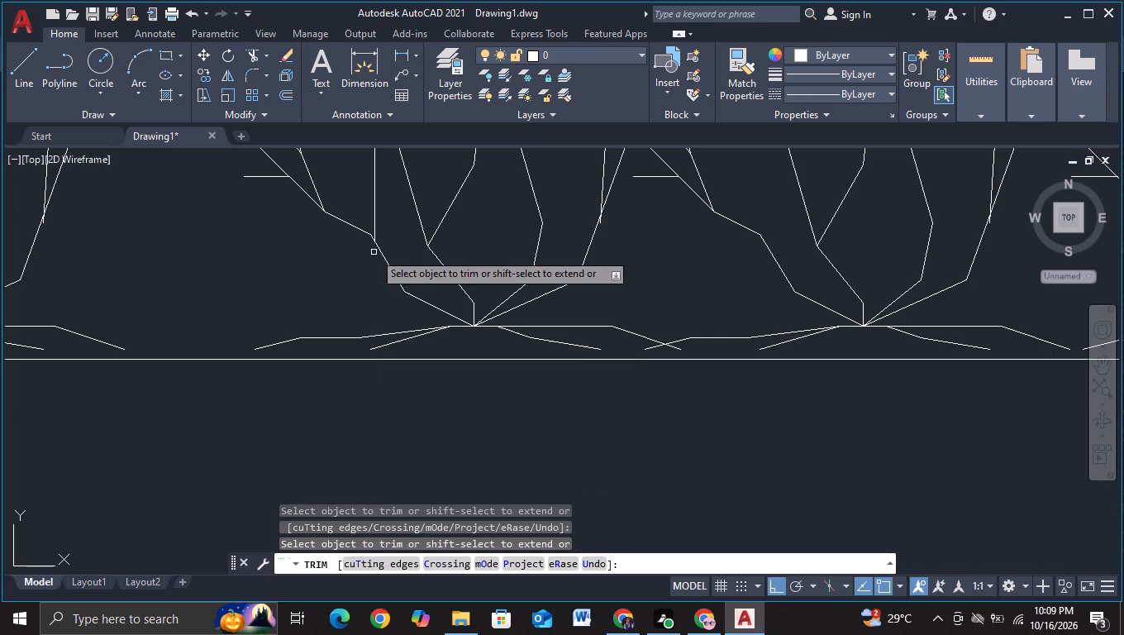
Trim the remaining pieces of both side lines of that door opening where they run up through the shrubs.
scroll(379, 249, "down", 2)
left_click(377, 235)
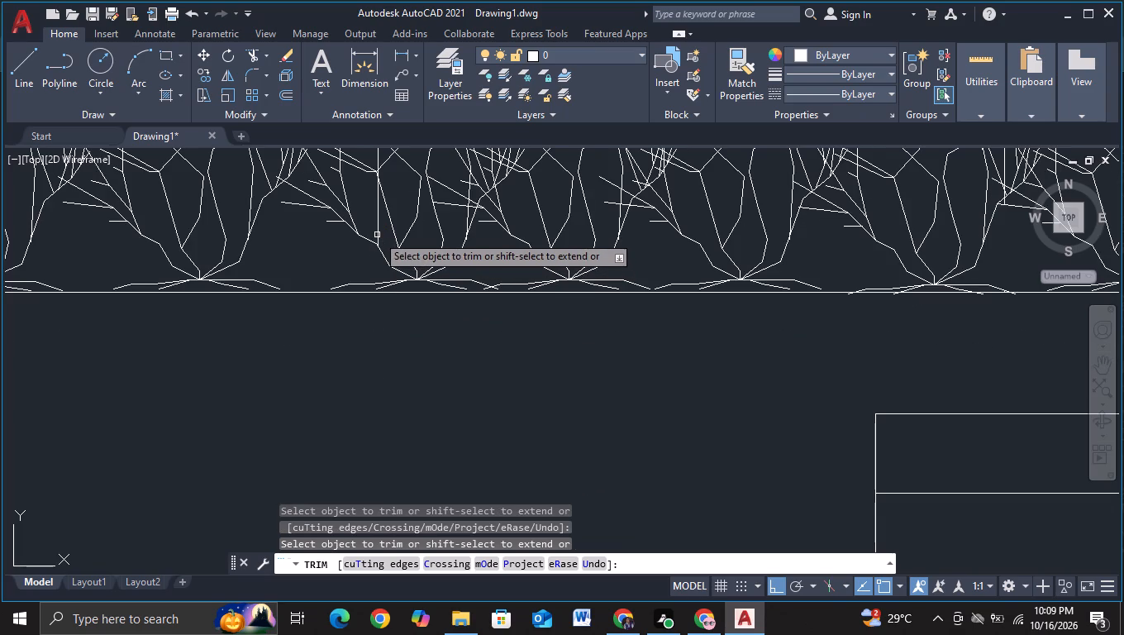
left_click(377, 221)
scroll(384, 223, "down", 1)
middle_click_drag(419, 390, 357, 437)
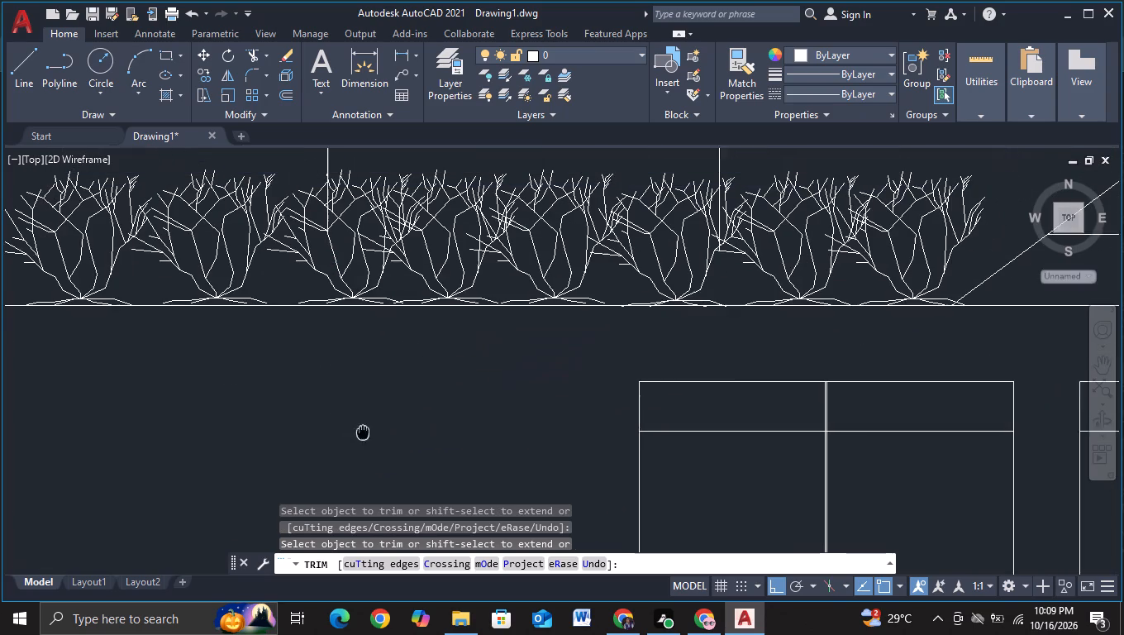
middle_click_drag(357, 437, 348, 446)
left_click(699, 230)
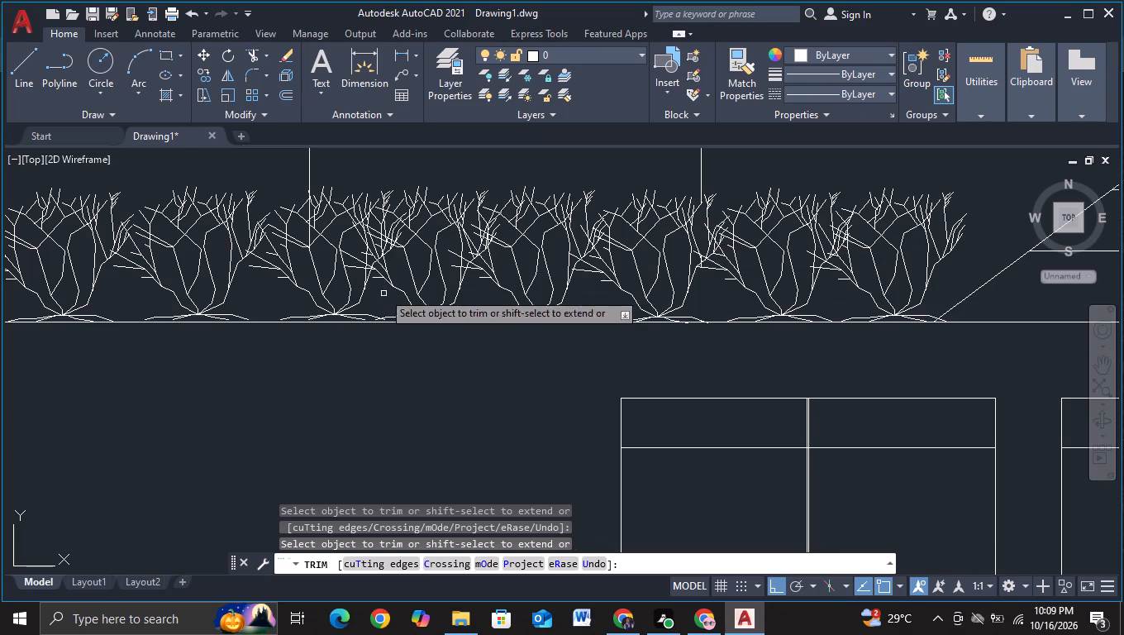
left_click(309, 235)
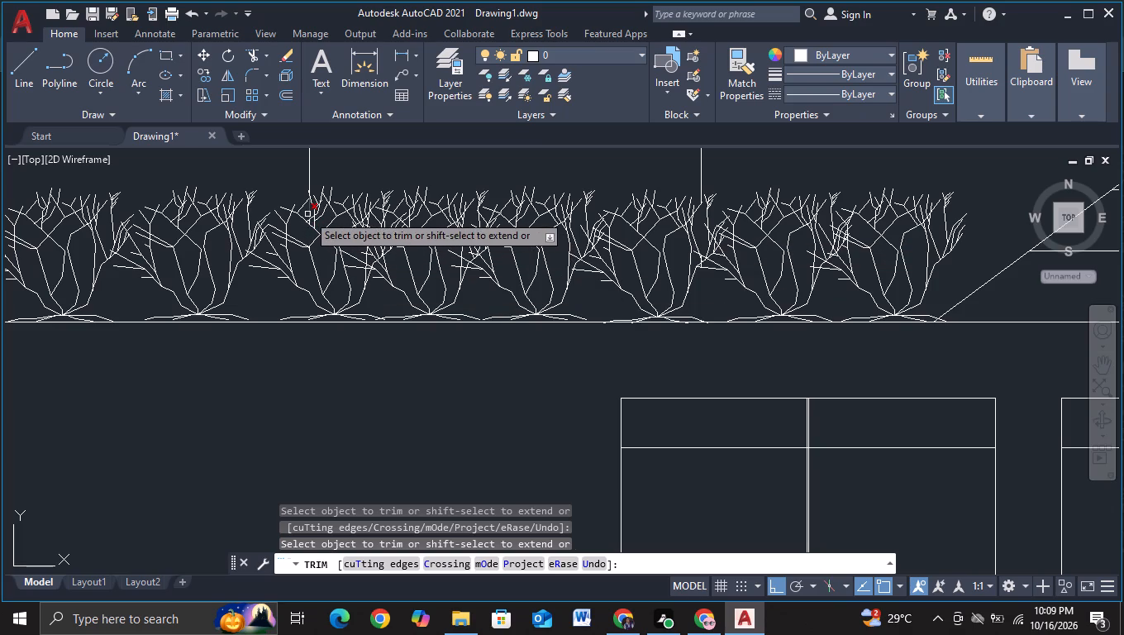
left_click(307, 214)
key("Escape")
Copy the shrub beside the divided roof box nine times along the upper terrace, filling the gap up to the far shrubs.
scroll(330, 375, "down", 3)
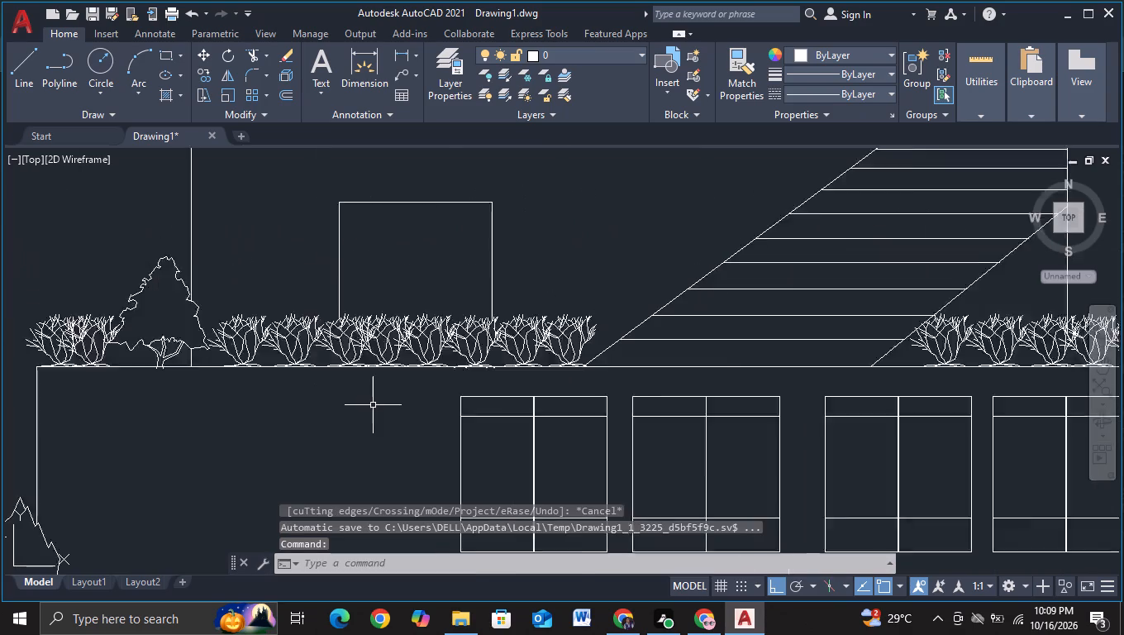
scroll(373, 405, "down", 1)
middle_click_drag(382, 423, 308, 384)
scroll(409, 318, "down", 1)
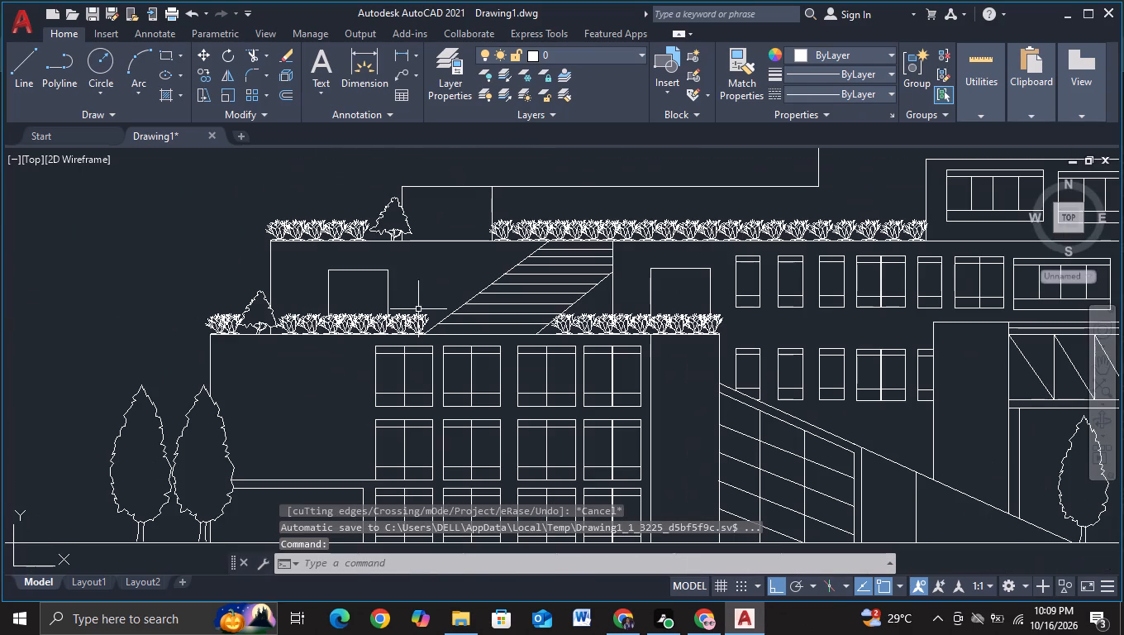
middle_click_drag(413, 289, 218, 274)
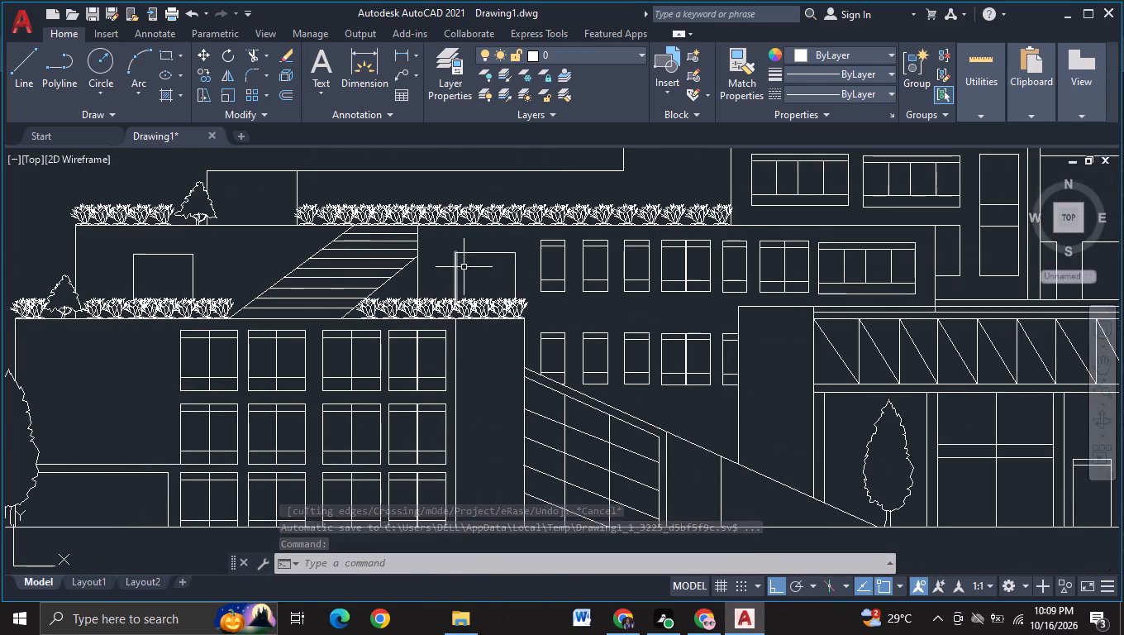
scroll(483, 267, "down", 1)
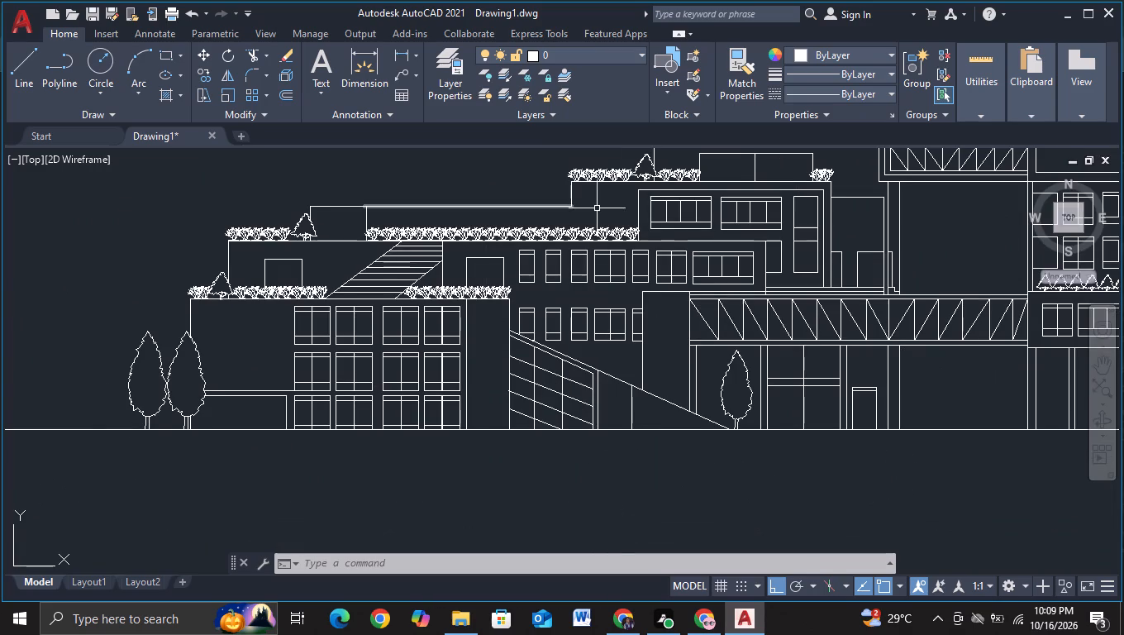
middle_click_drag(598, 208, 431, 287)
scroll(585, 253, "up", 1)
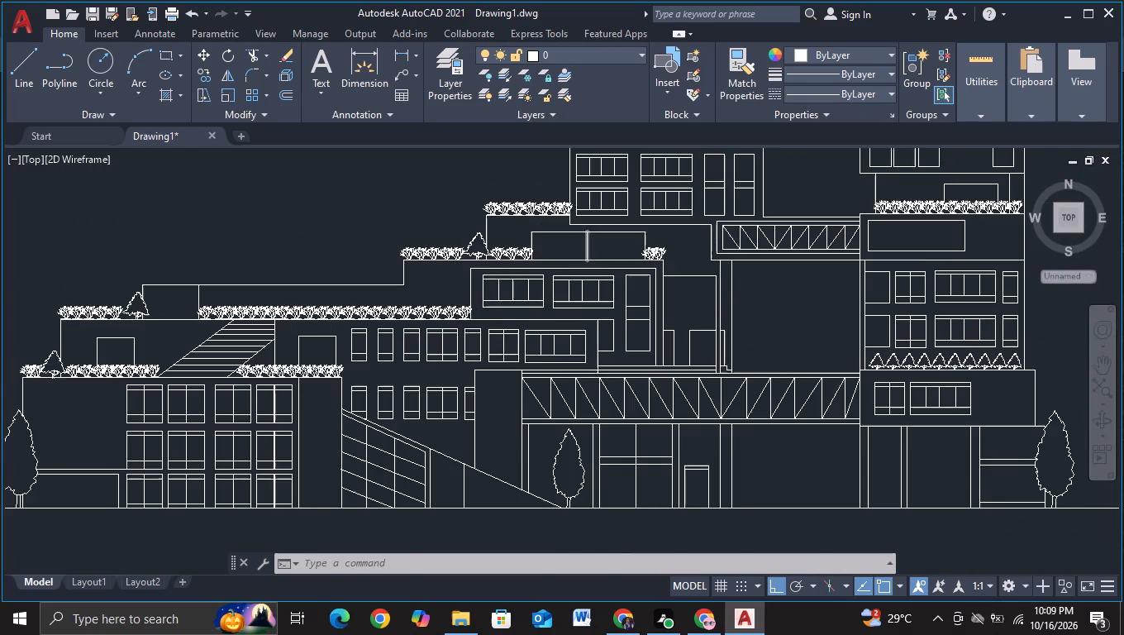
left_click(488, 248)
key("c")
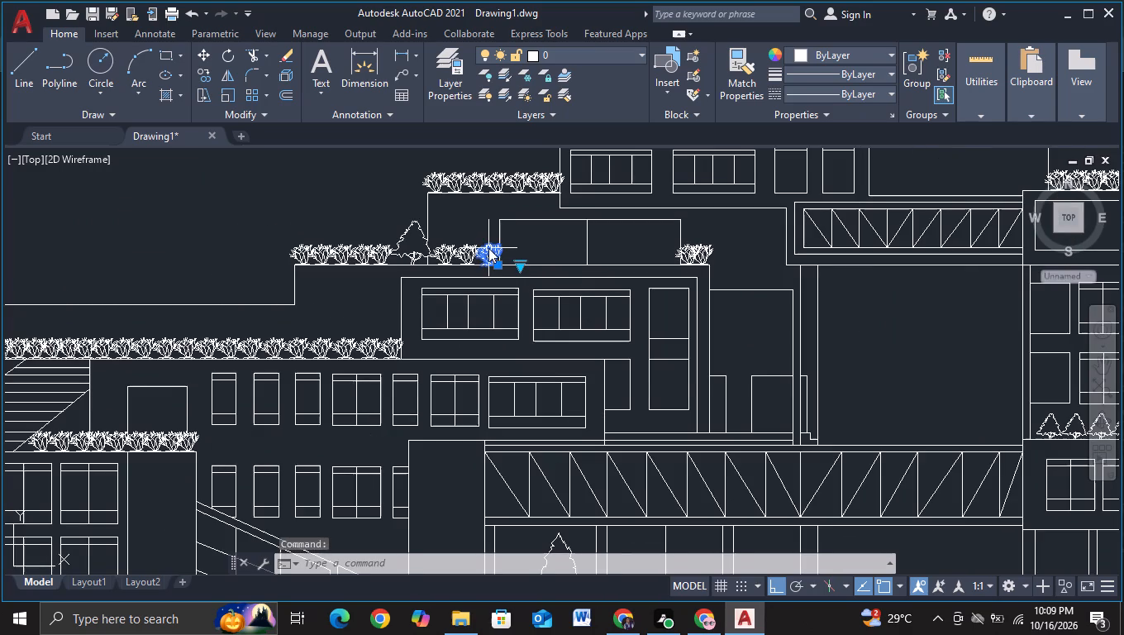
left_click(549, 303)
scroll(507, 251, "up", 2)
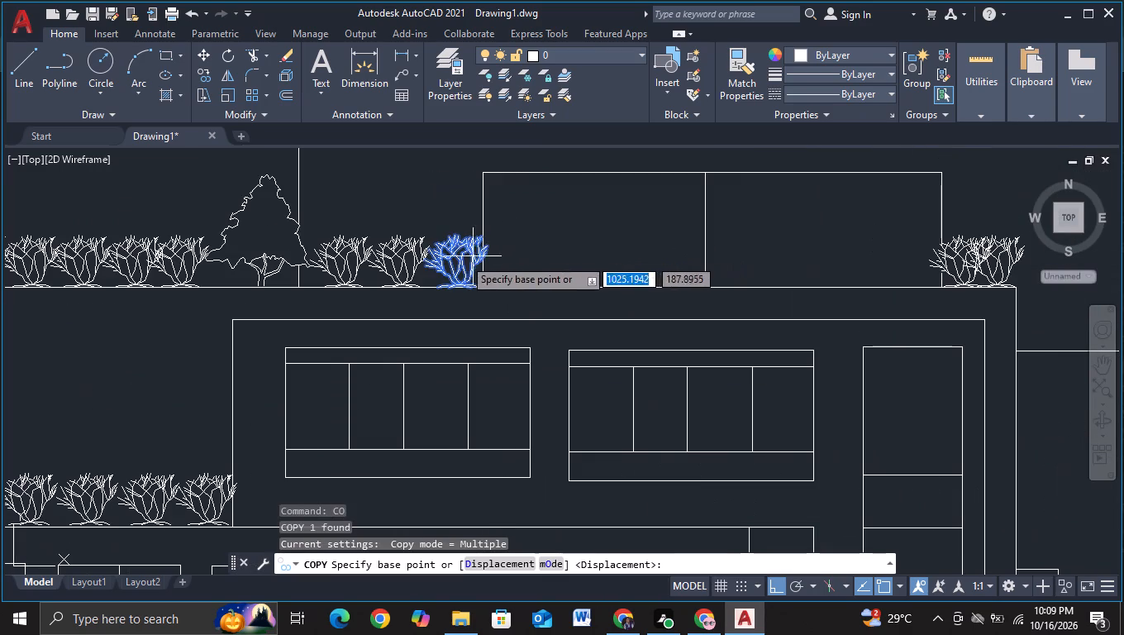
left_click(463, 258)
left_click(510, 260)
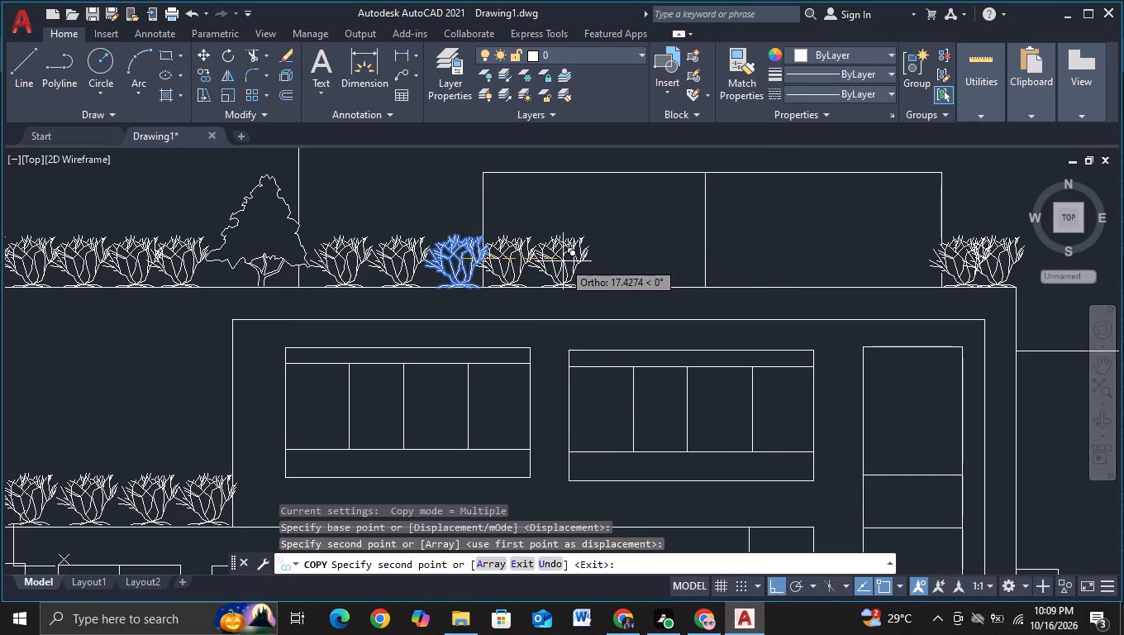
left_click(563, 261)
left_click(615, 261)
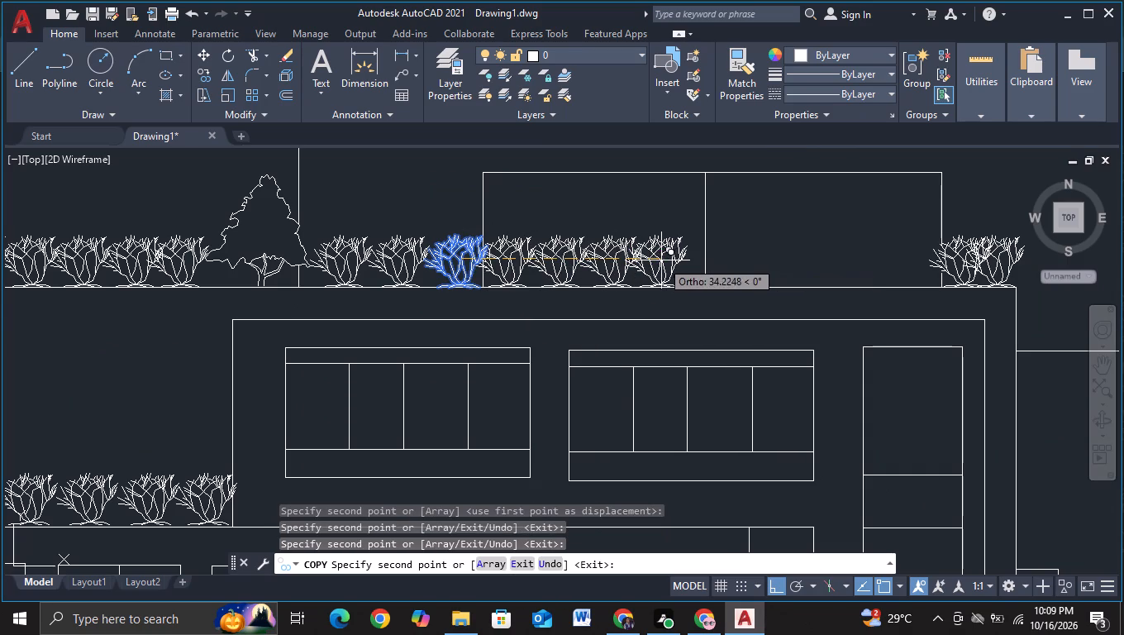
left_click(661, 260)
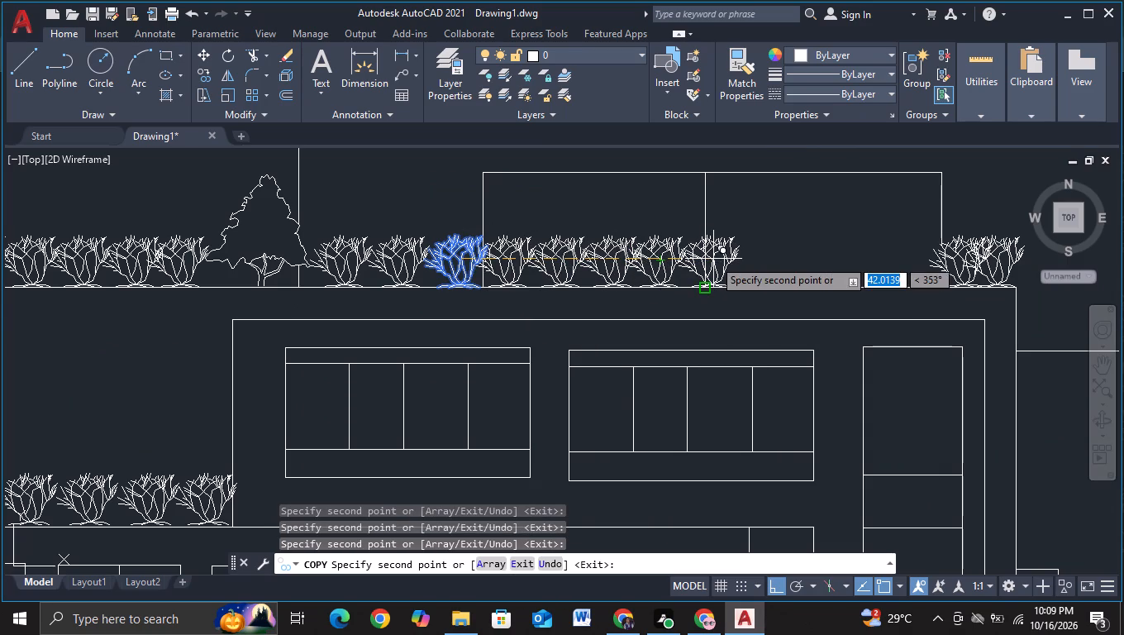
left_click(714, 256)
left_click(760, 255)
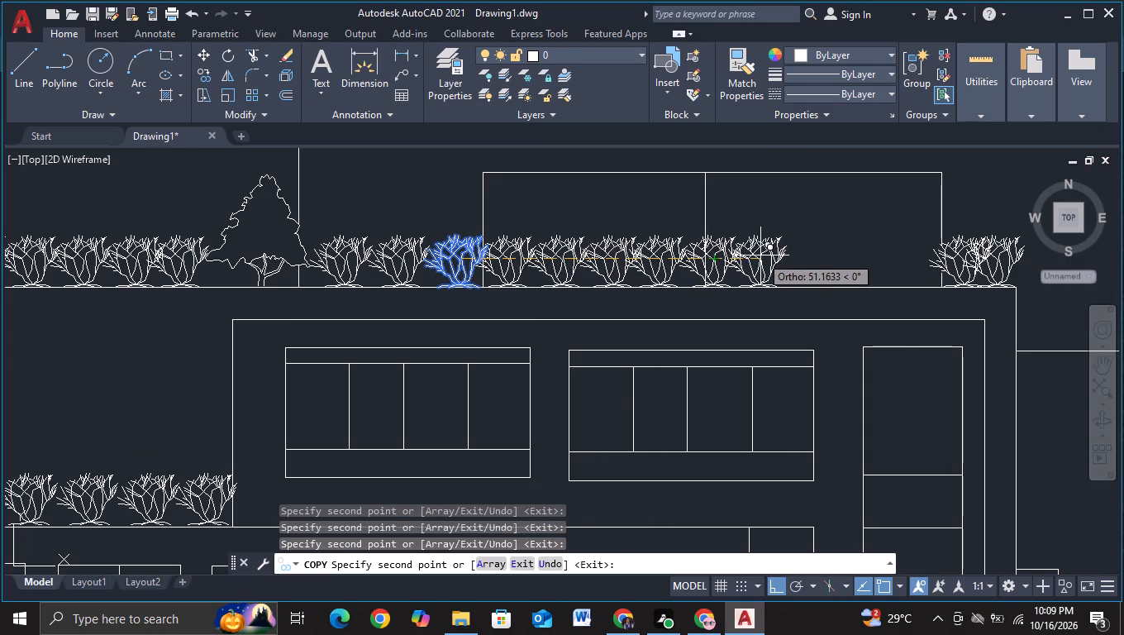
left_click(812, 255)
left_click(869, 251)
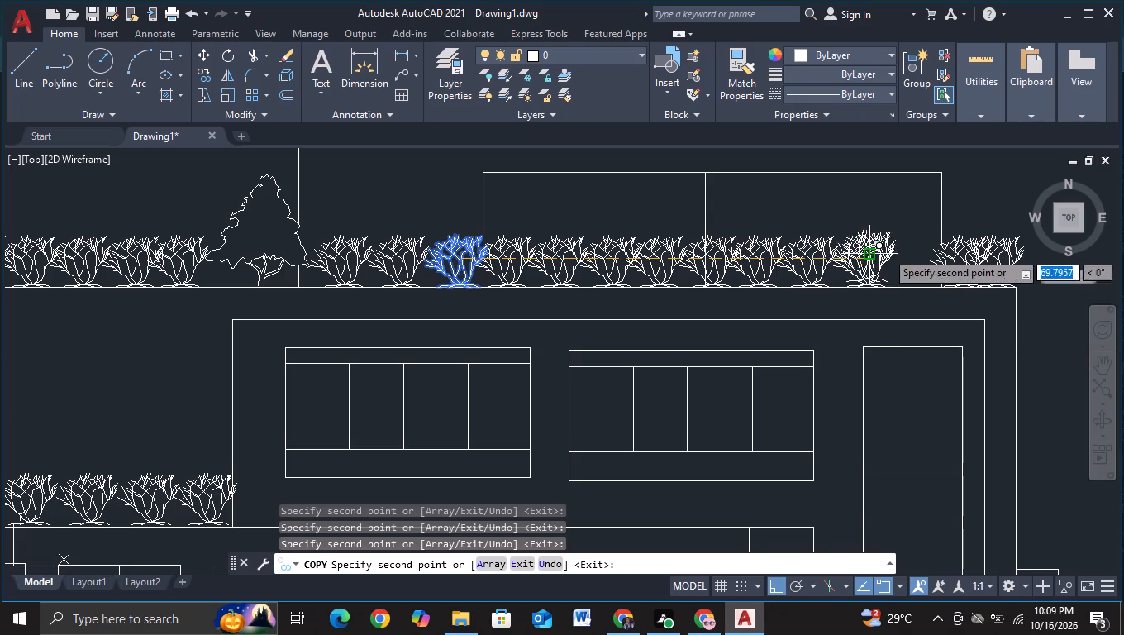
left_click(910, 253)
key("Escape")
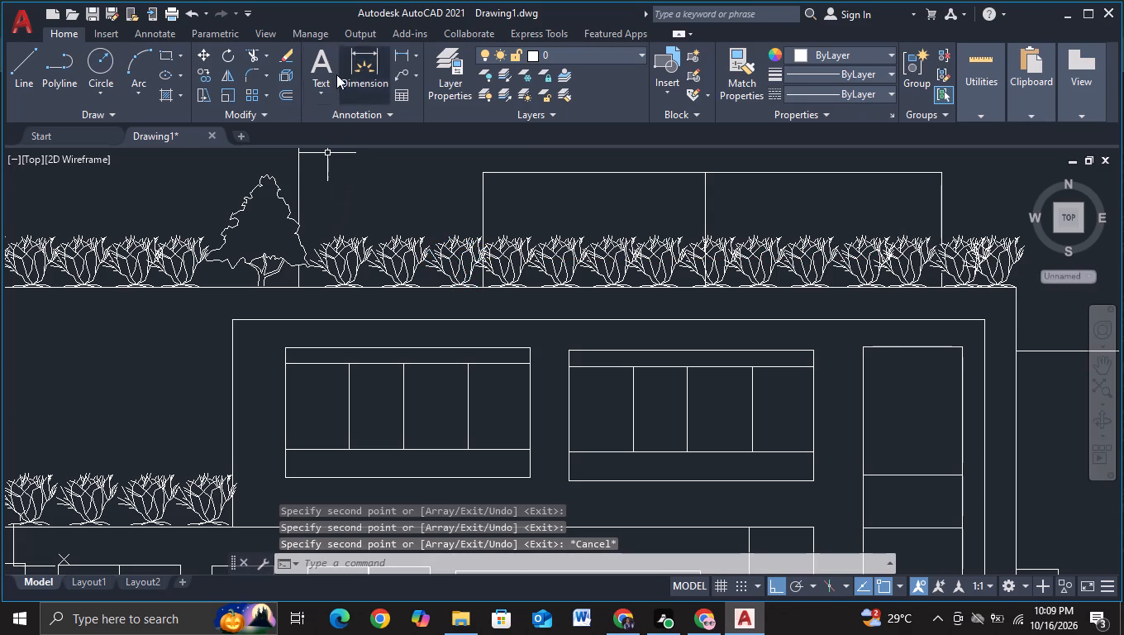
Trim the lower ends of the divided roof box's two side lines and middle divider among the shrubs.
left_click(252, 56)
left_click(484, 281)
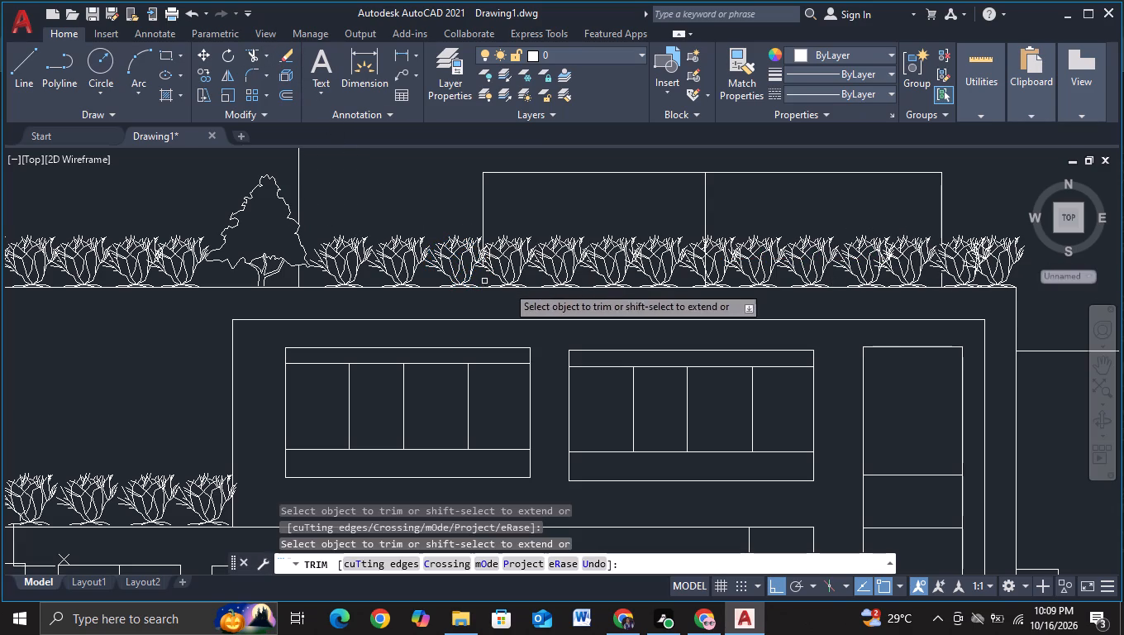
scroll(713, 278, "up", 2)
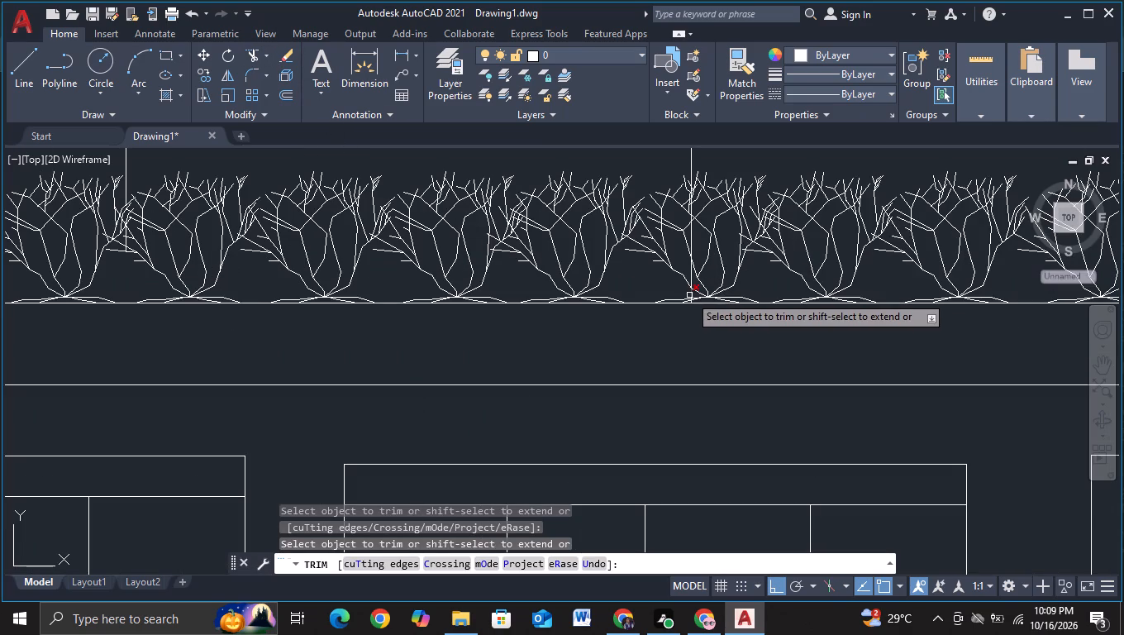
left_click(689, 295)
left_click(693, 238)
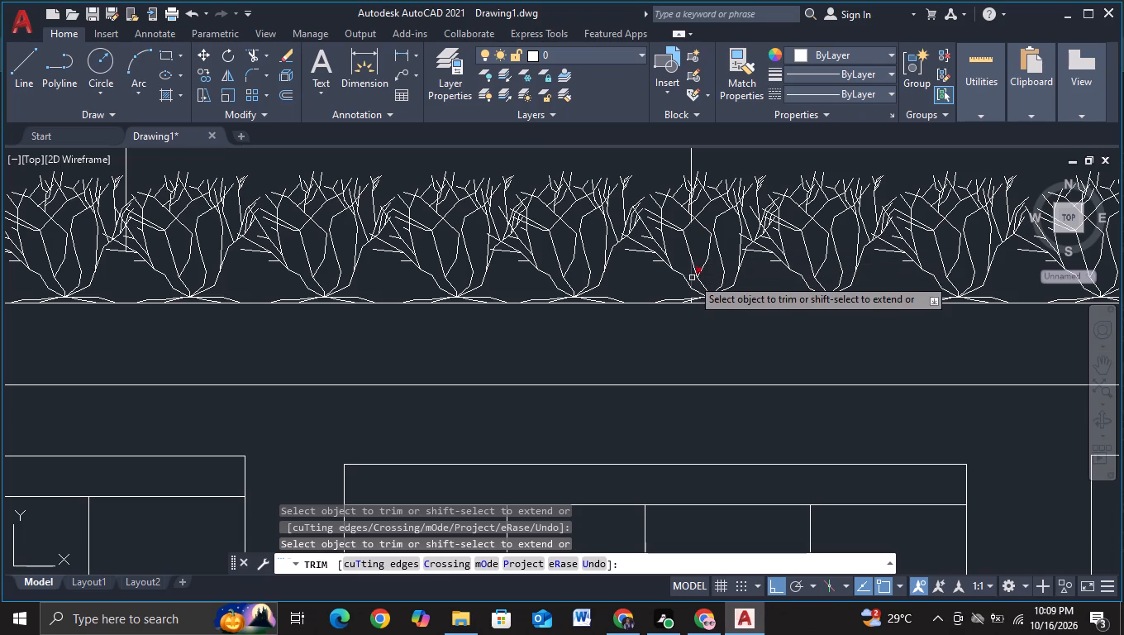
left_click(692, 278)
scroll(727, 275, "down", 2)
scroll(910, 303, "up", 1)
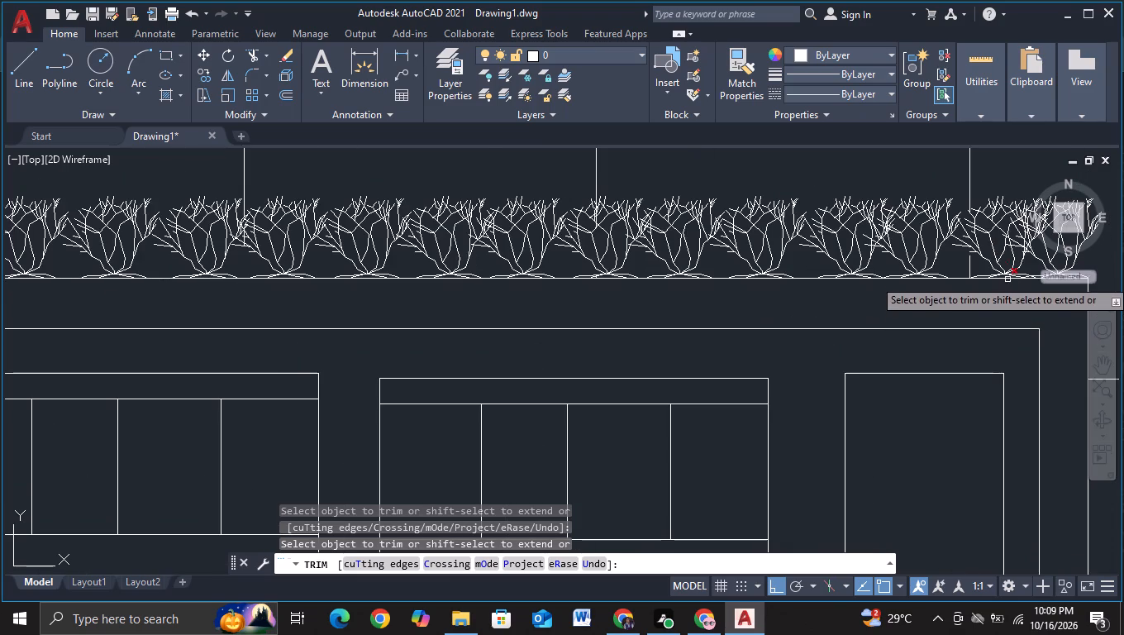
left_click(968, 268)
middle_click_drag(809, 289, 729, 319)
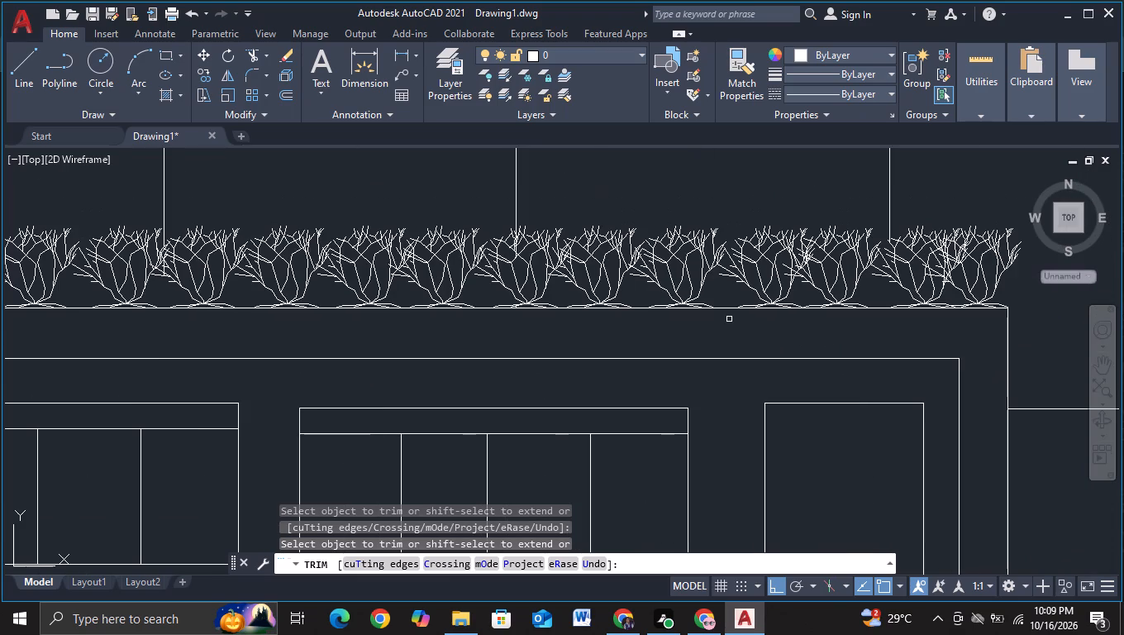
key("Escape")
Delete the row of ten small trees on the lower terrace of the tower block at the end of the truss bridges.
scroll(530, 320, "down", 1)
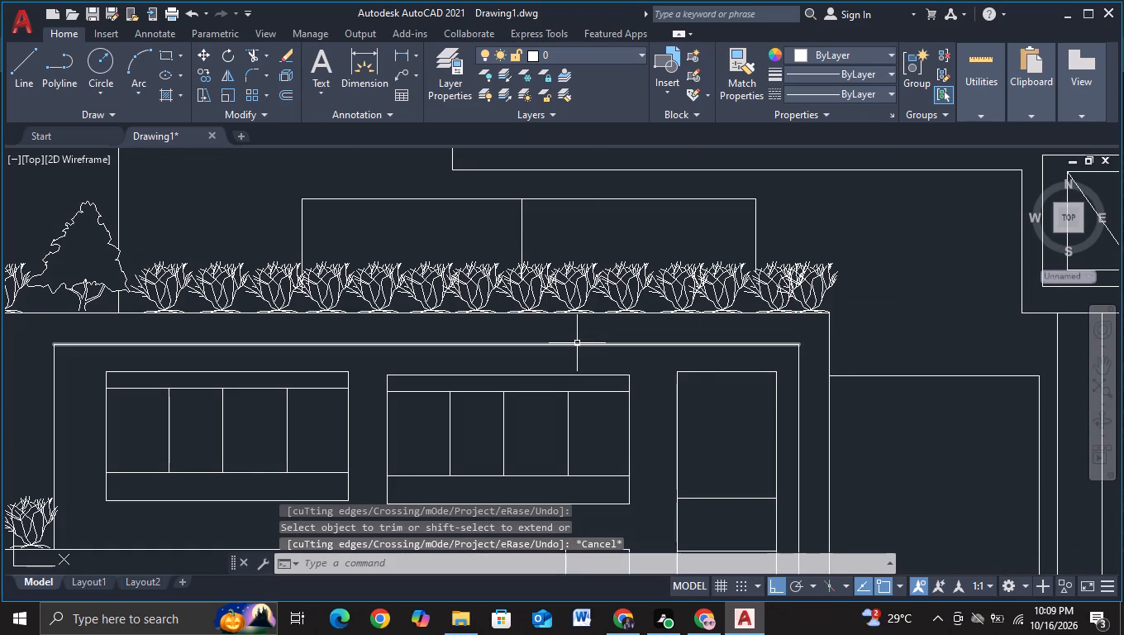
scroll(577, 343, "down", 1)
scroll(644, 342, "down", 1)
scroll(779, 425, "down", 1)
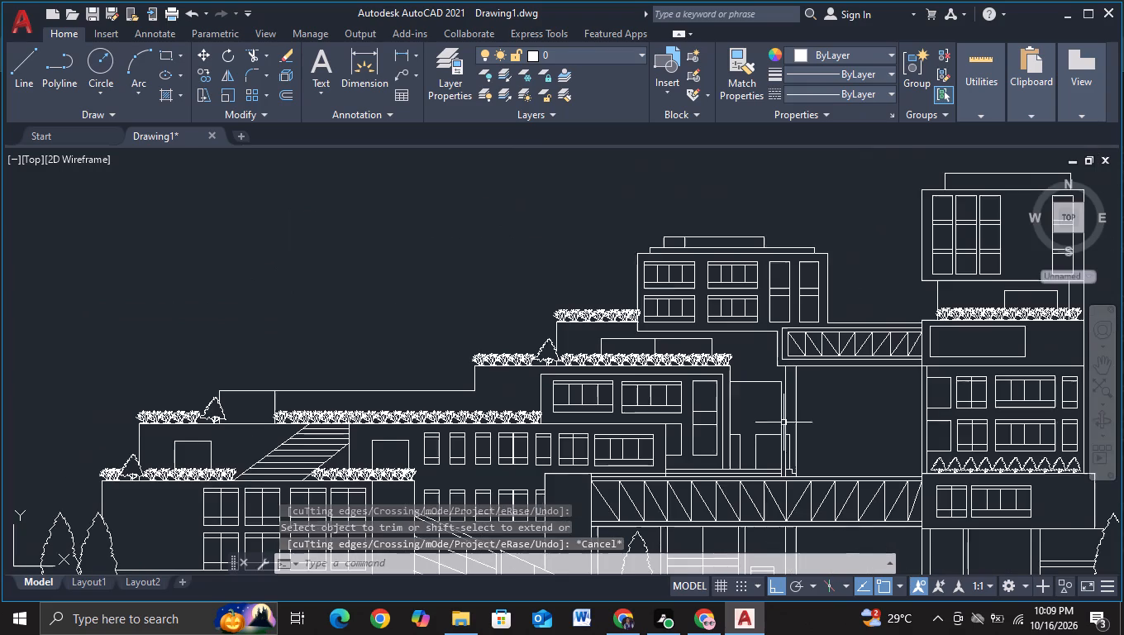
middle_click_drag(855, 417, 804, 386)
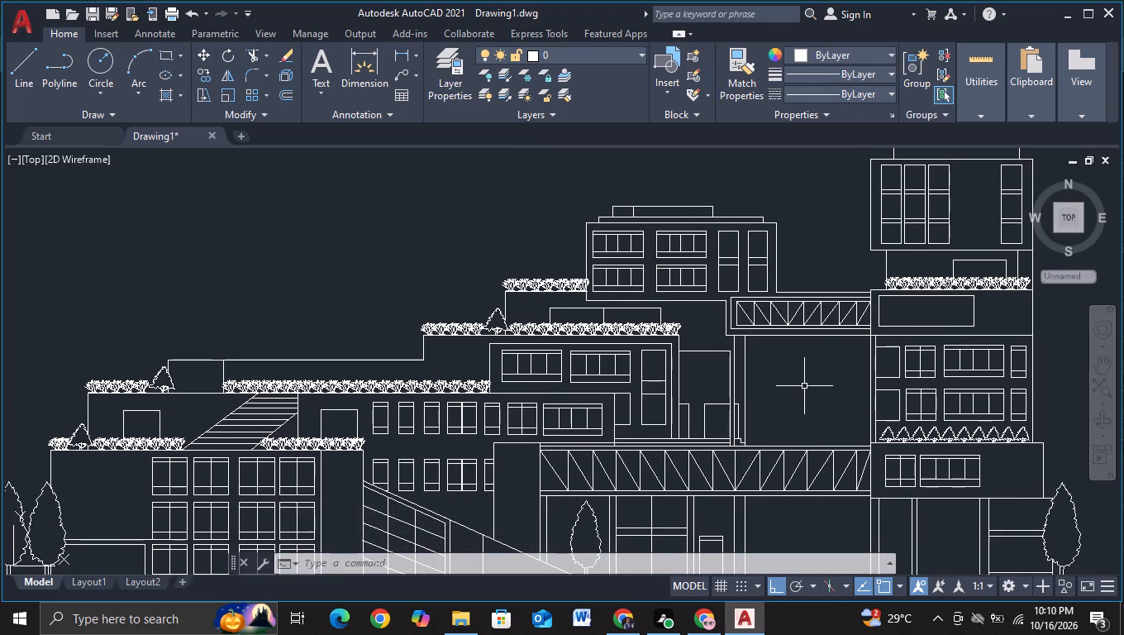
middle_click_drag(805, 400, 805, 397)
middle_click_drag(805, 397, 779, 355)
scroll(806, 386, "up", 1)
scroll(907, 418, "up", 2)
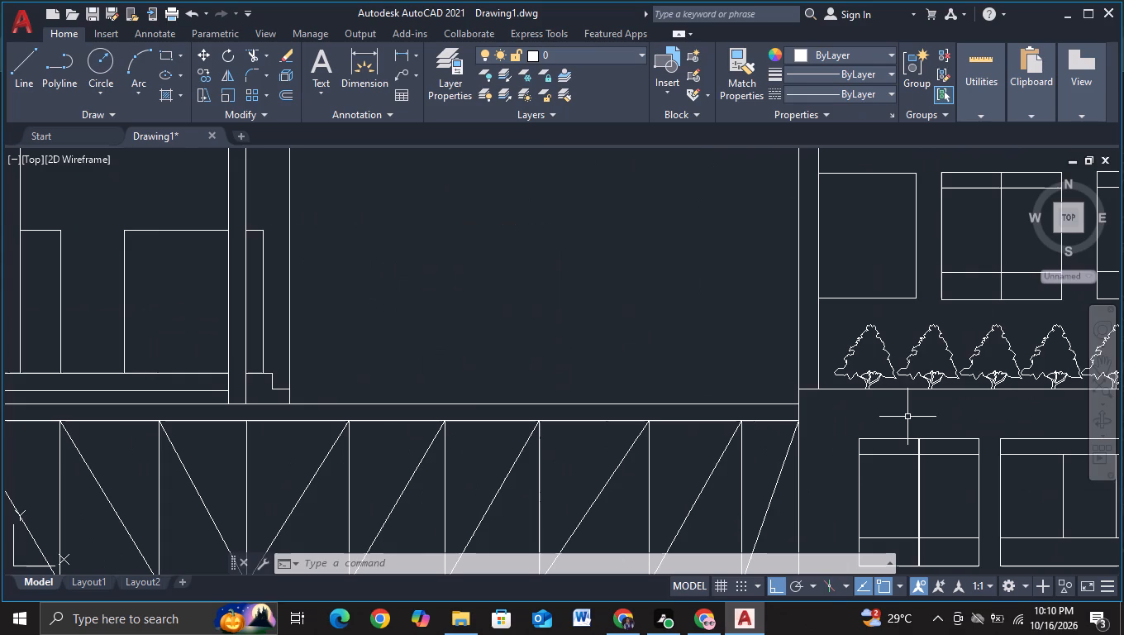
middle_click_drag(896, 413, 784, 428)
left_click(774, 384)
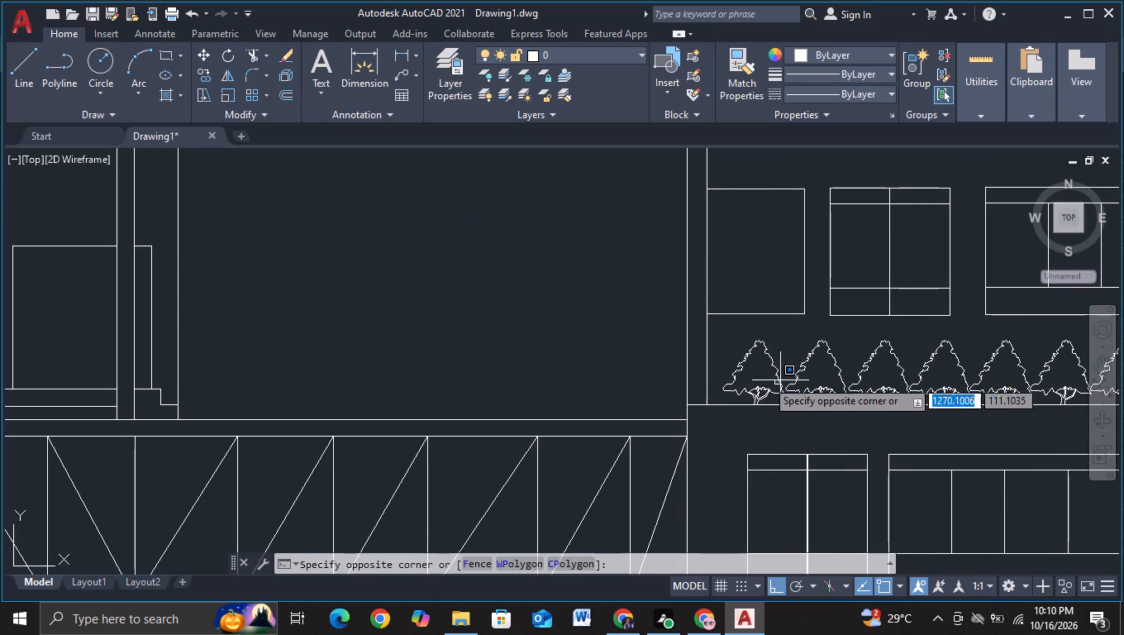
left_click(744, 375)
left_click(749, 351)
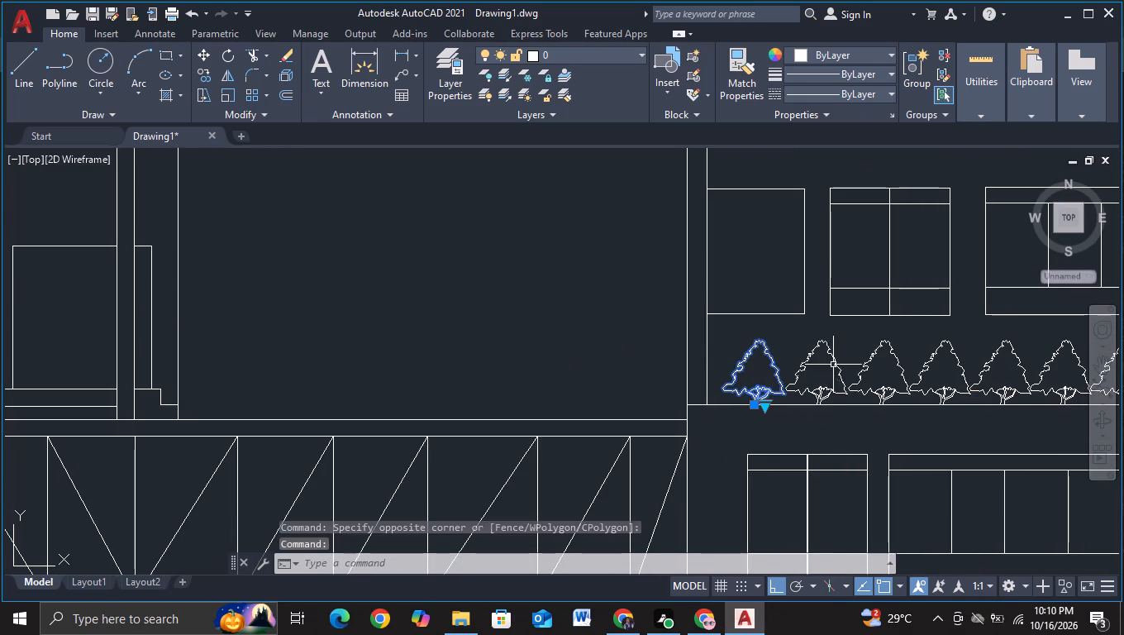
left_click(834, 362)
left_click(869, 360)
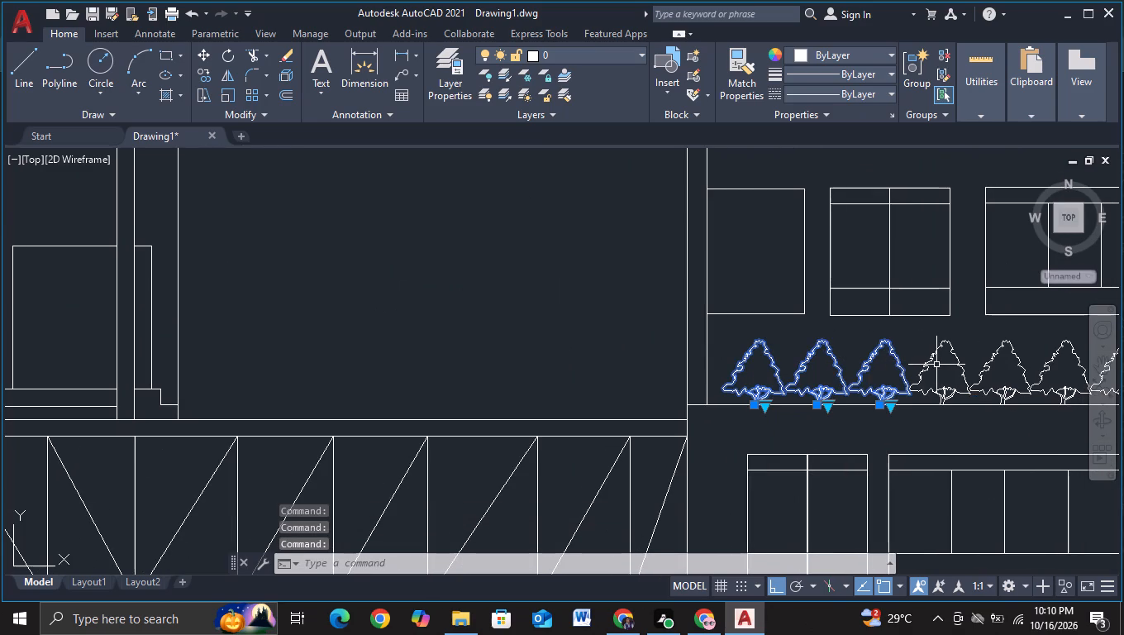
left_click(929, 359)
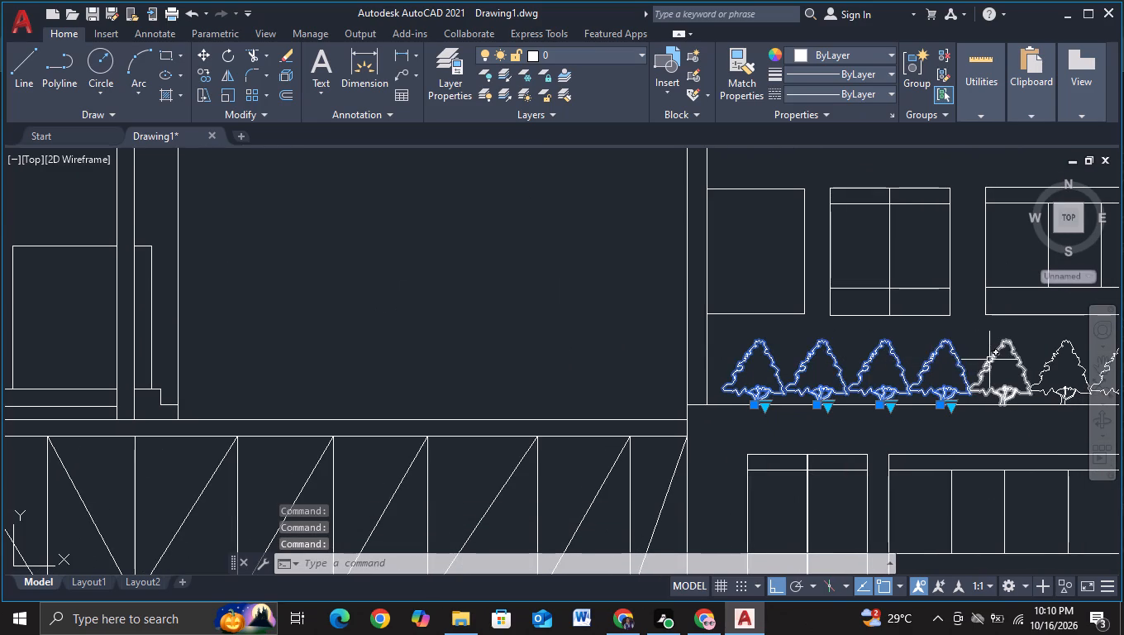
left_click(989, 360)
middle_click_drag(993, 360, 383, 384)
left_click(436, 394)
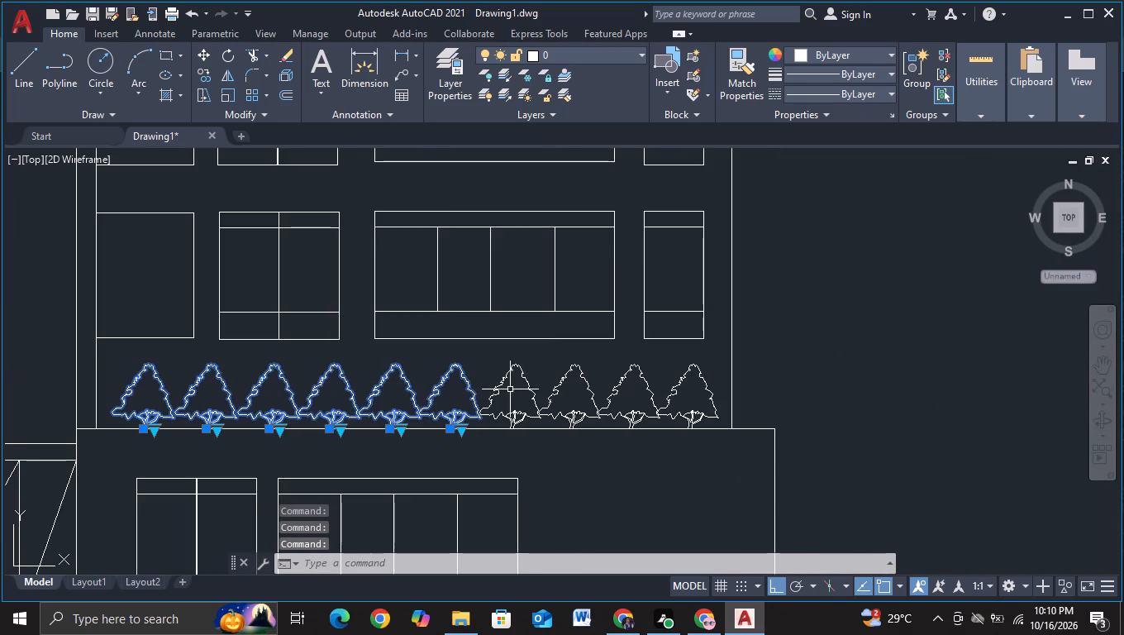
left_click(511, 389)
left_click(543, 389)
left_click_drag(532, 386, 460, 409)
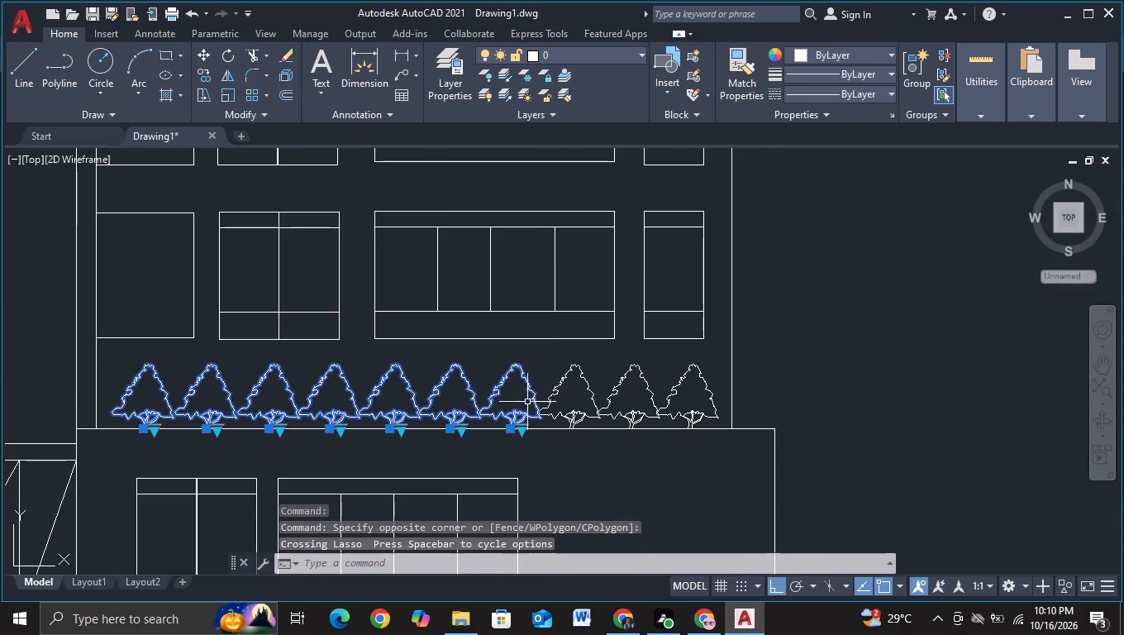
left_click_drag(710, 366, 546, 396)
key("Delete")
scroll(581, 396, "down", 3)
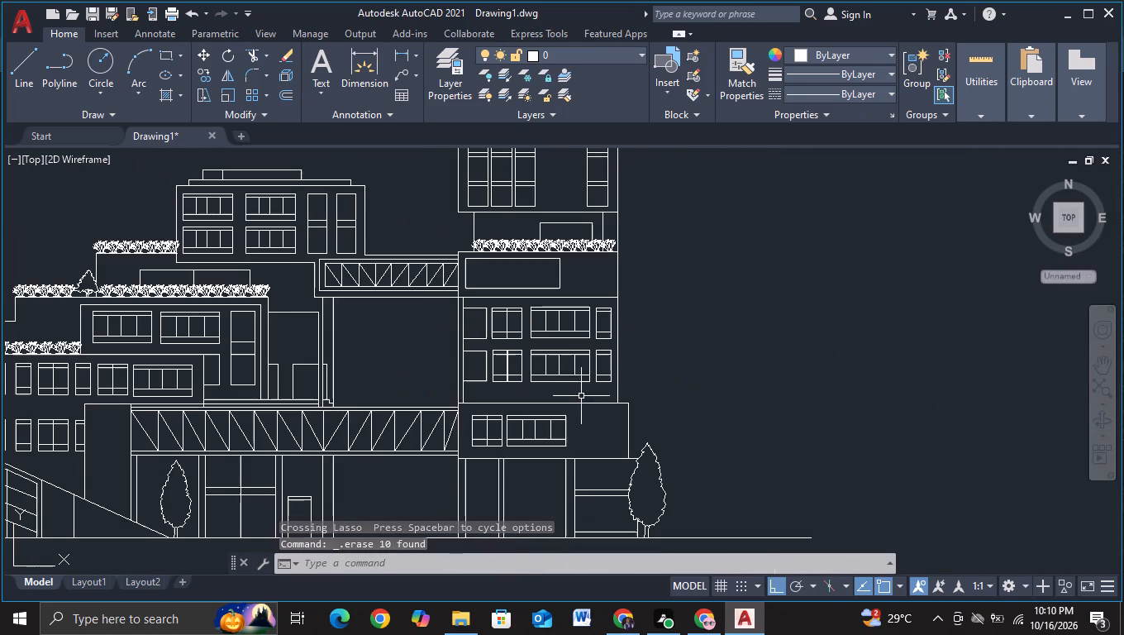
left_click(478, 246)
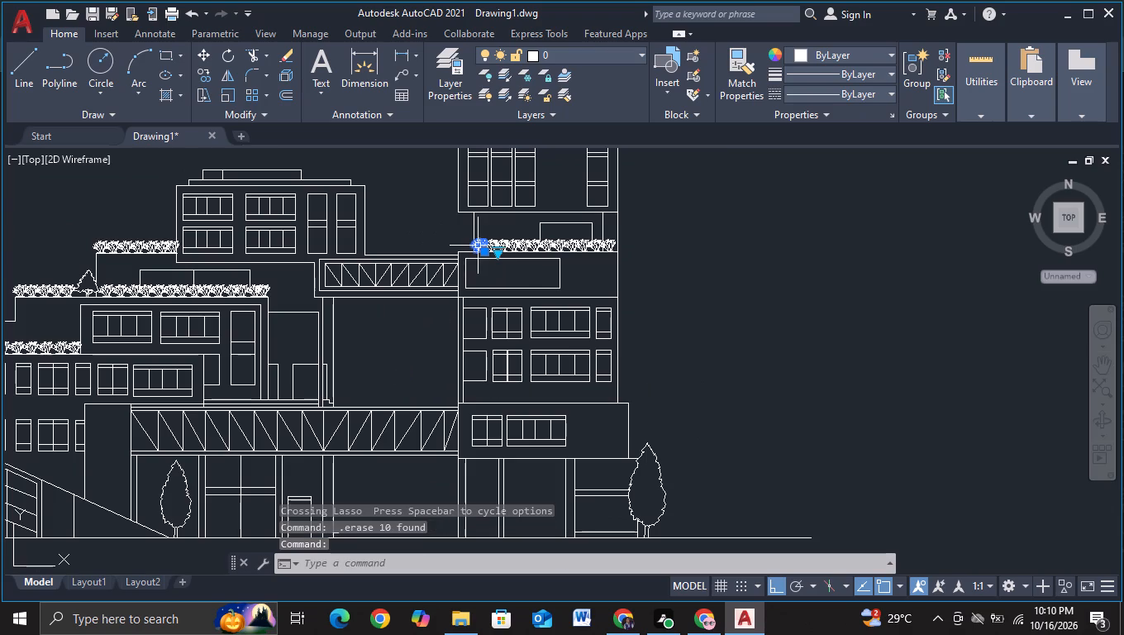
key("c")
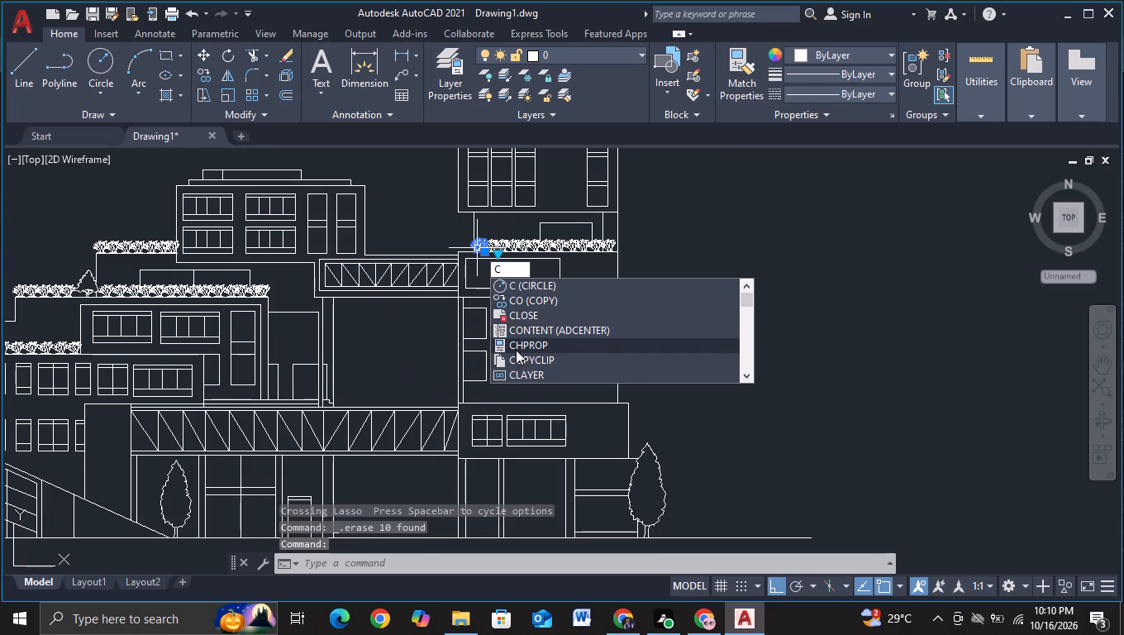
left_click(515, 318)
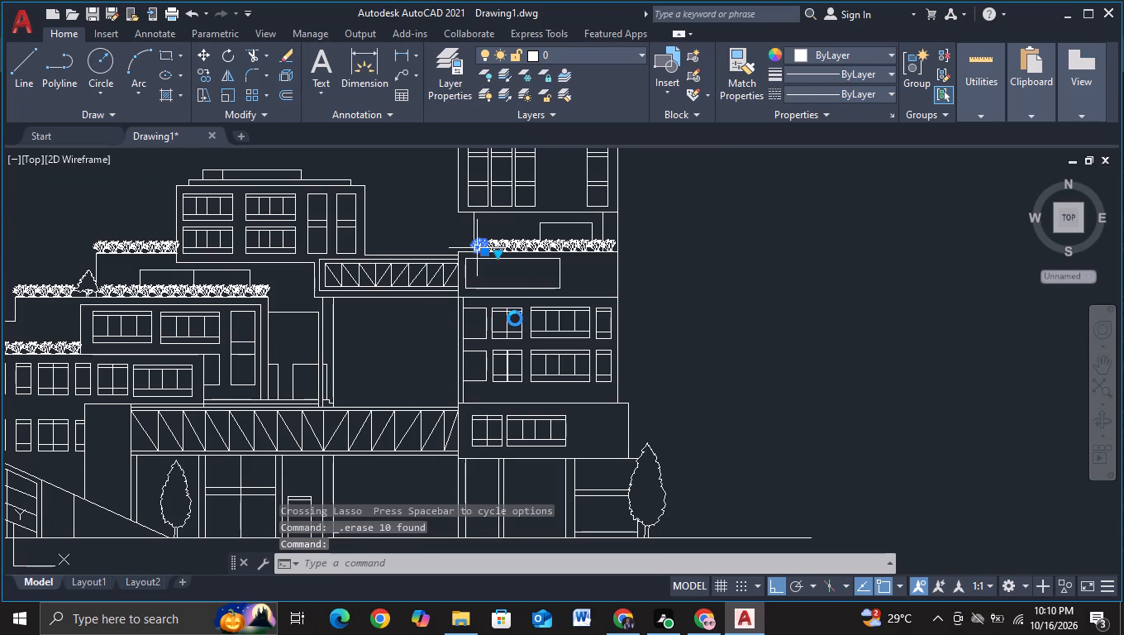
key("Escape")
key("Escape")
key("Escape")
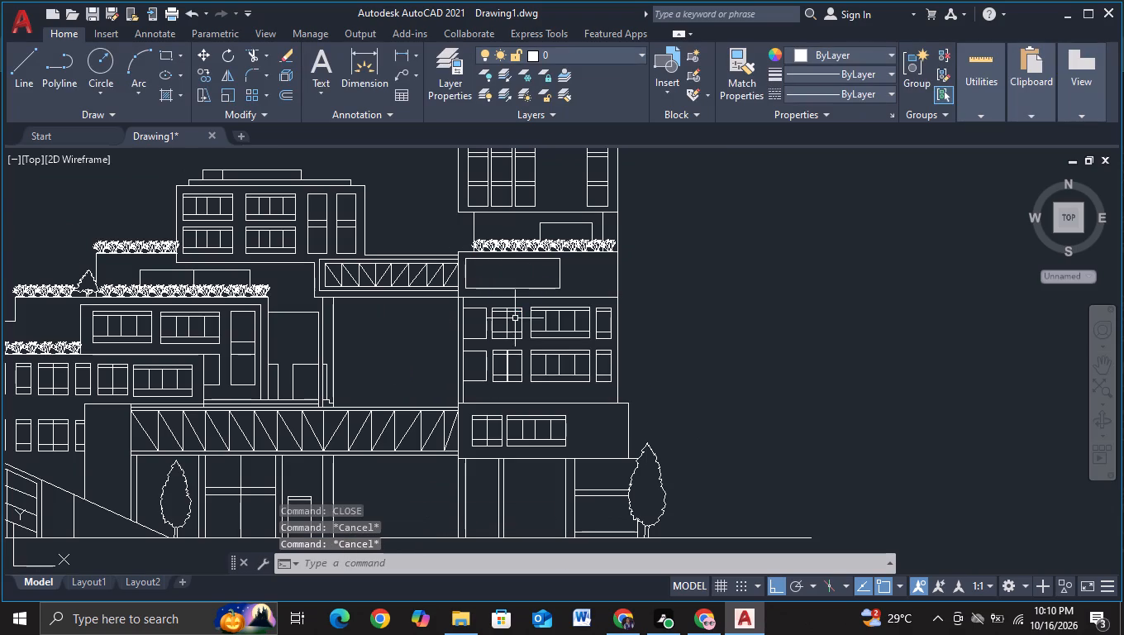
Copy the first shrub of the tower block's upper terrace down to the wall-side end of its emptied lower terrace, with Ortho off.
scroll(482, 255, "up", 1)
left_click(481, 243)
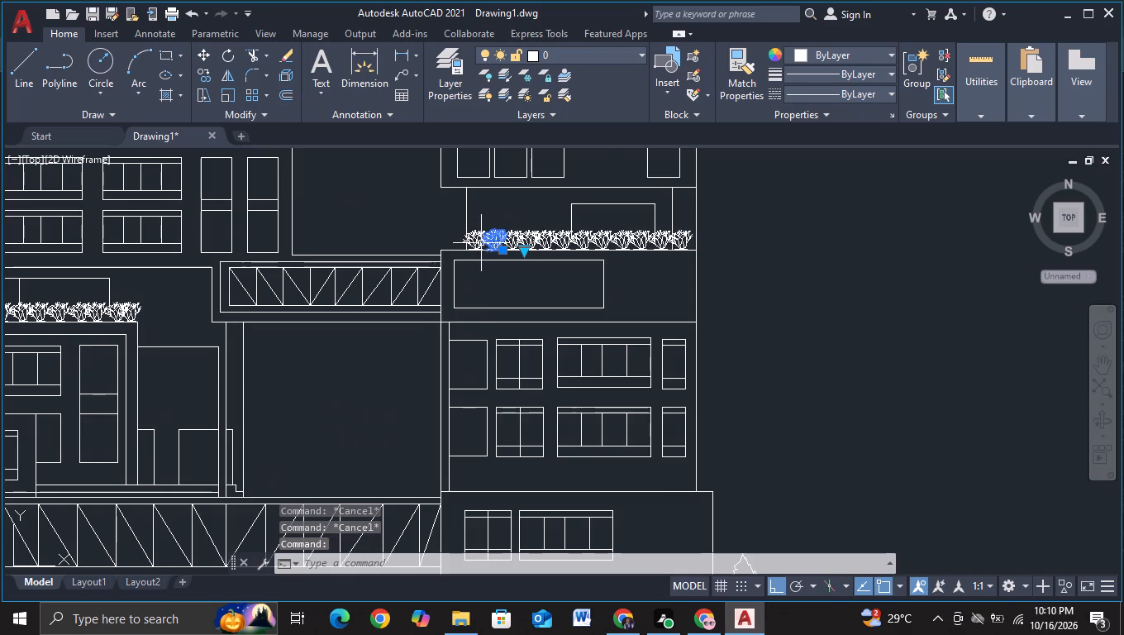
key("Escape")
left_click(469, 237)
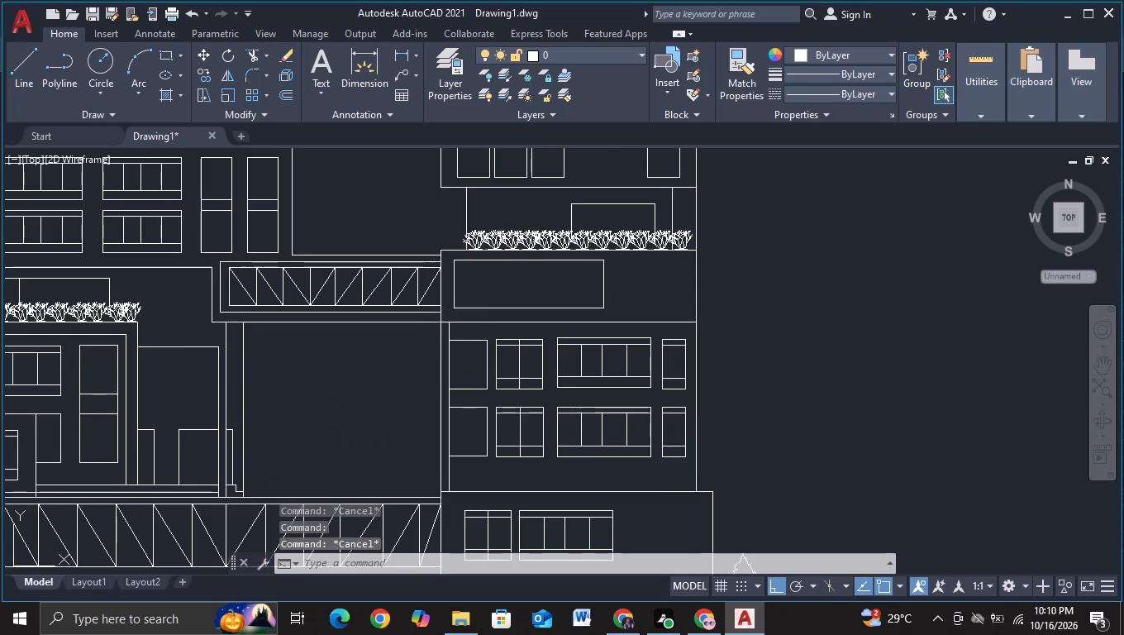
key("c")
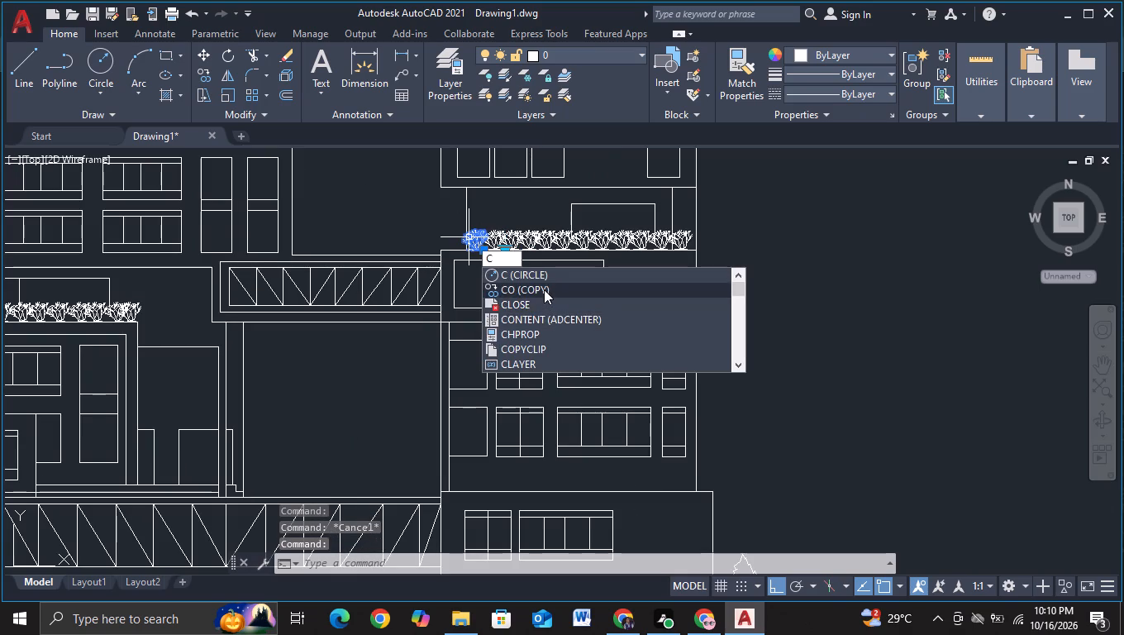
left_click(544, 289)
left_click(481, 242)
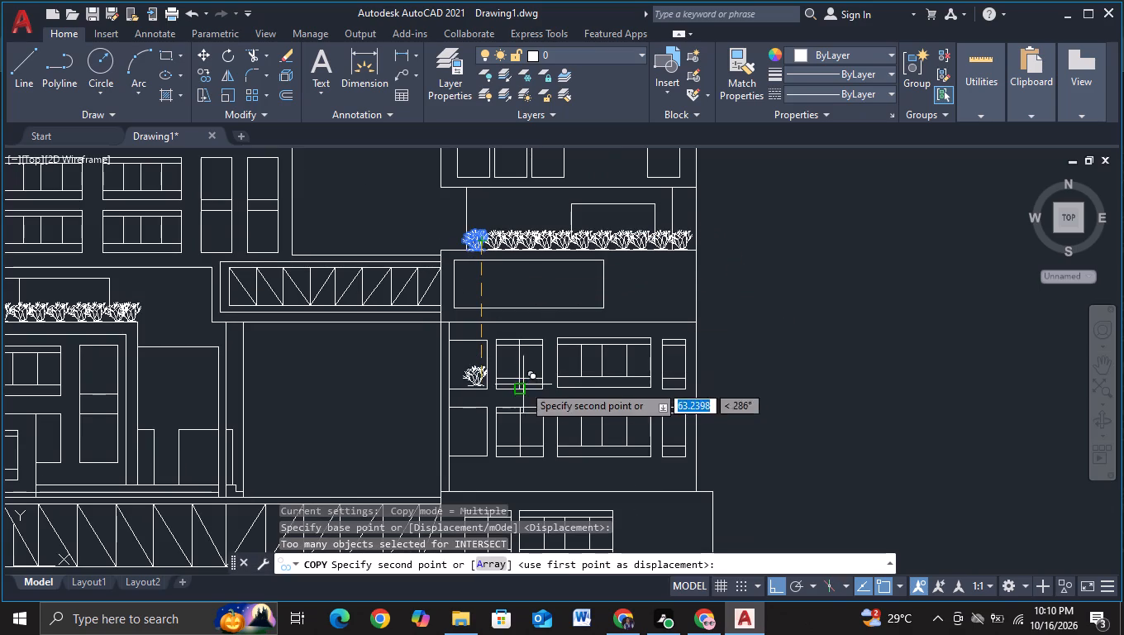
middle_click_drag(526, 447, 522, 308)
scroll(513, 358, "up", 1)
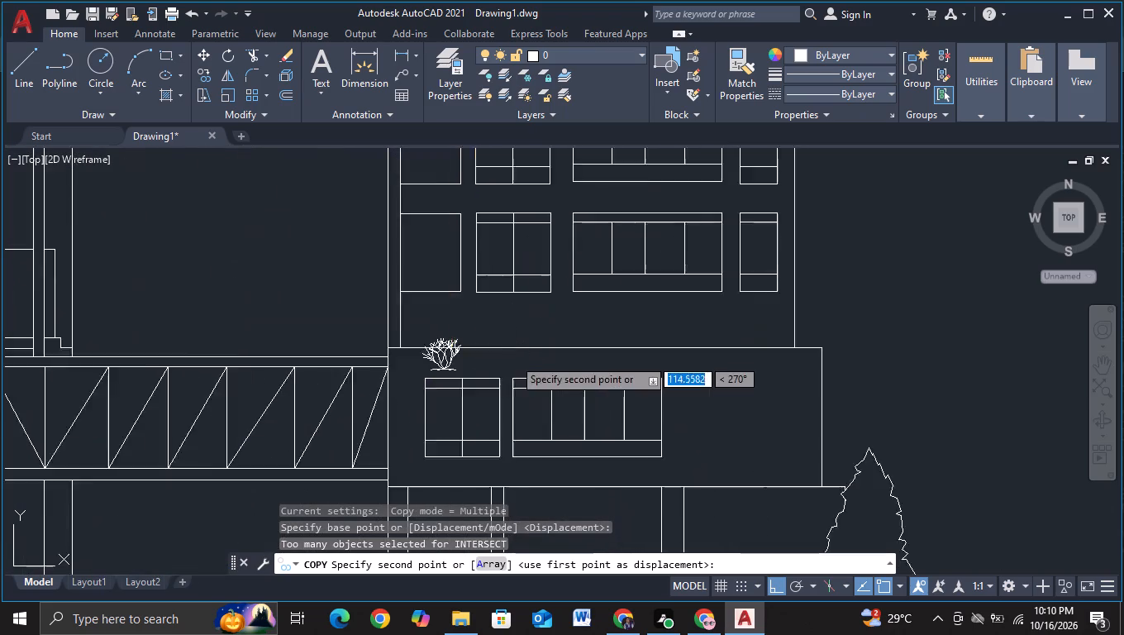
scroll(513, 358, "up", 1)
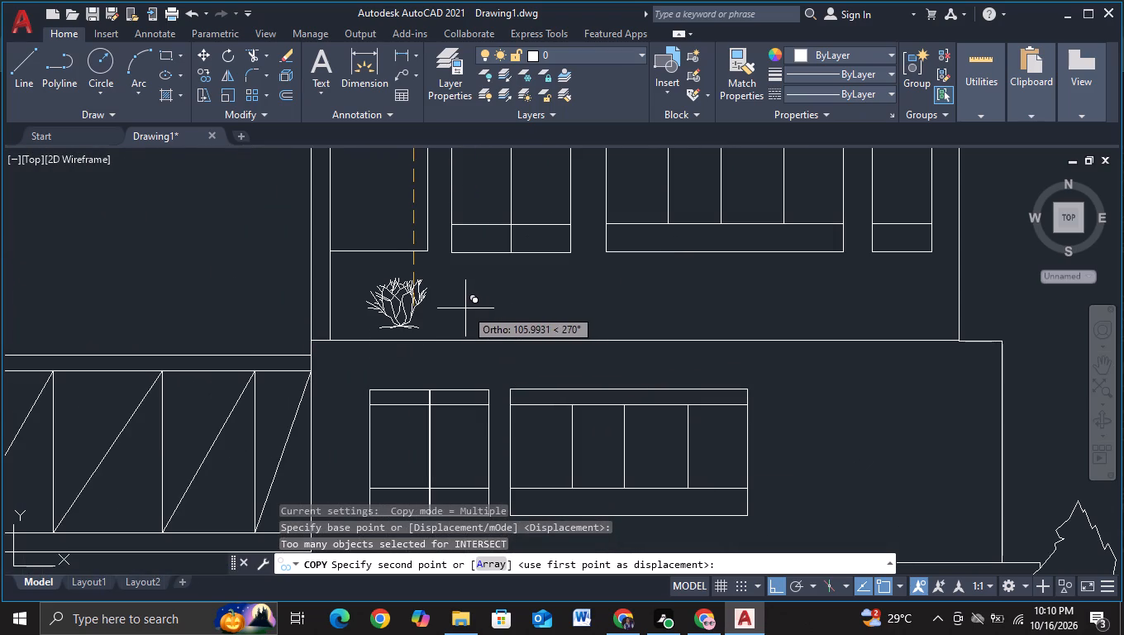
key("F8")
scroll(364, 315, "up", 1)
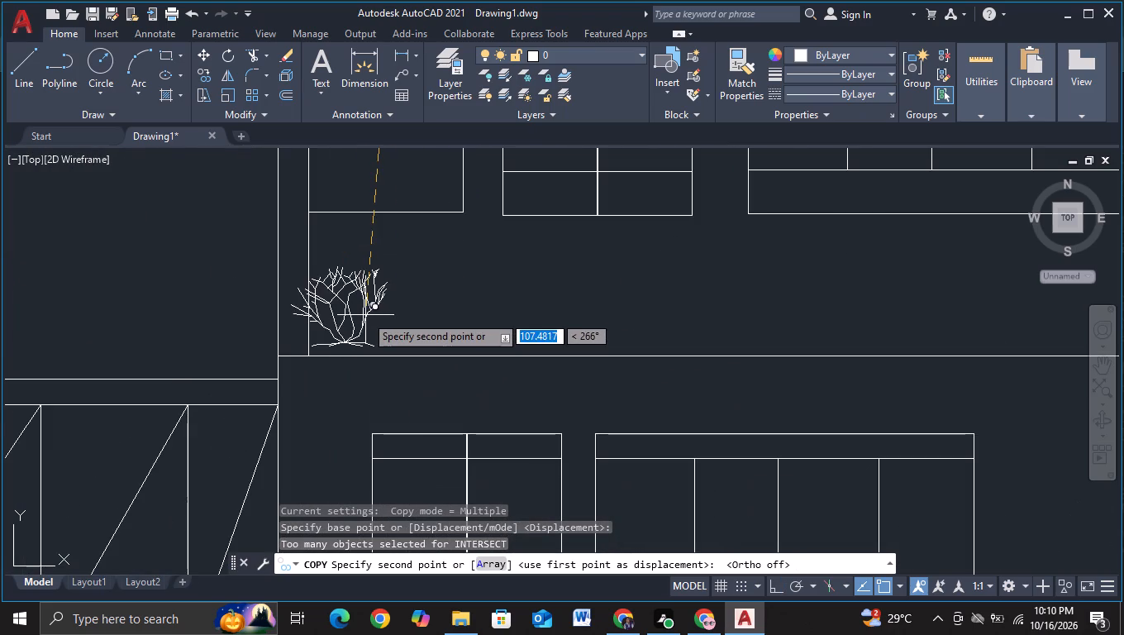
scroll(372, 311, "up", 2)
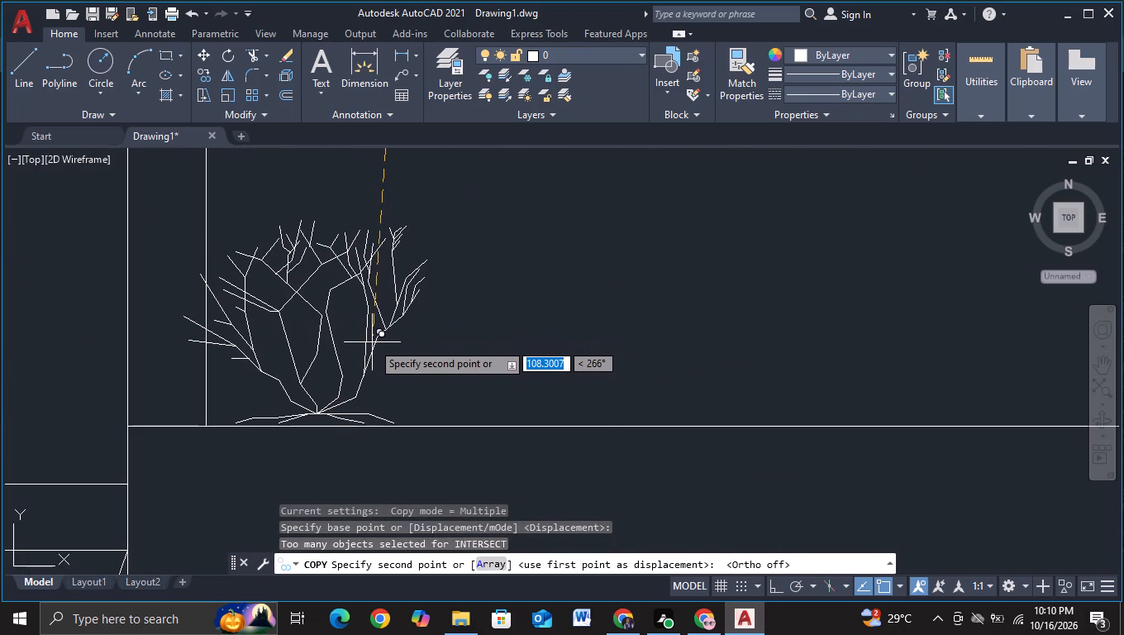
left_click(372, 346)
key("Escape")
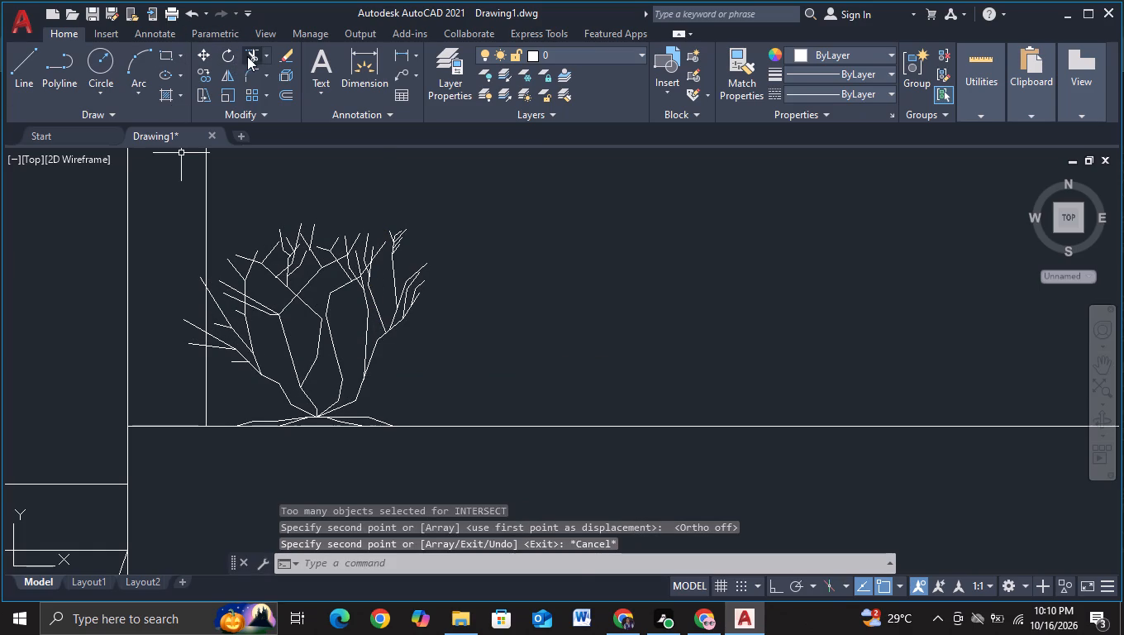
Trim the tower block's vertical wall line where it passes through the branches of the copied shrub.
left_click(248, 56)
left_click(204, 341)
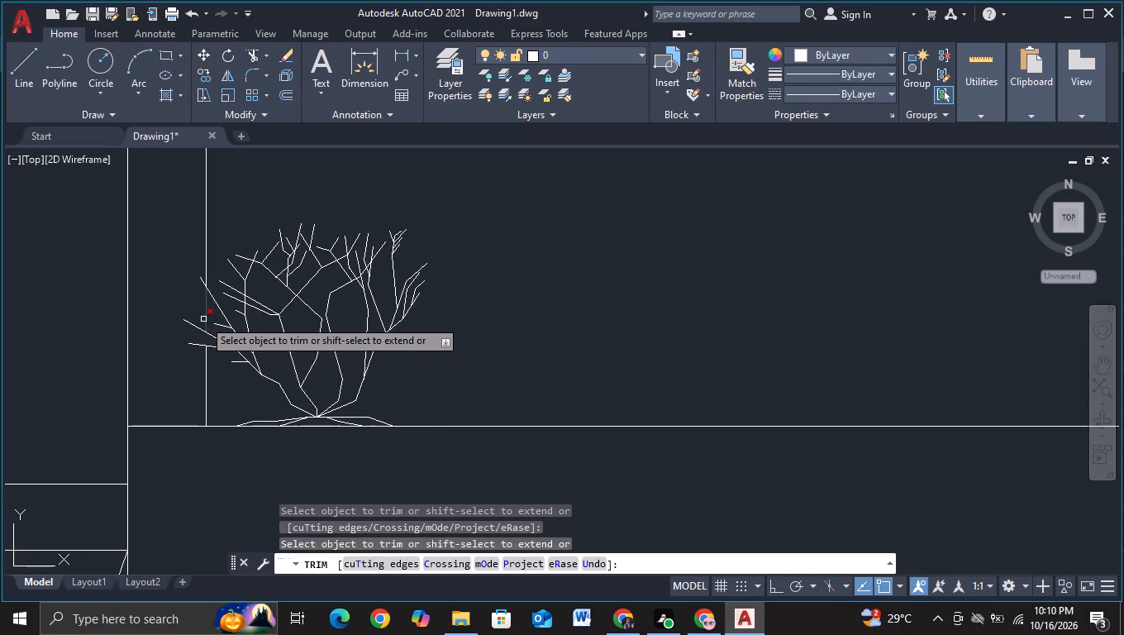
left_click(203, 317)
key("Escape")
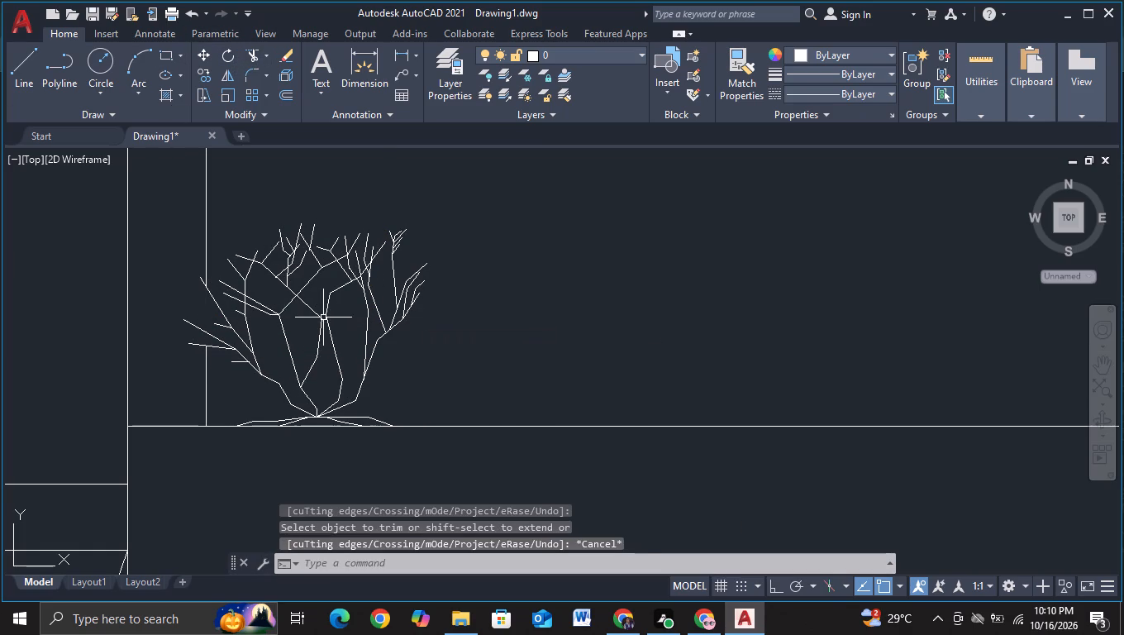
Copy the lower terrace's first shrub eleven times in a level row to the tower block's outer wall line, with Ortho on.
left_click(322, 317)
key("c")
left_click(374, 369)
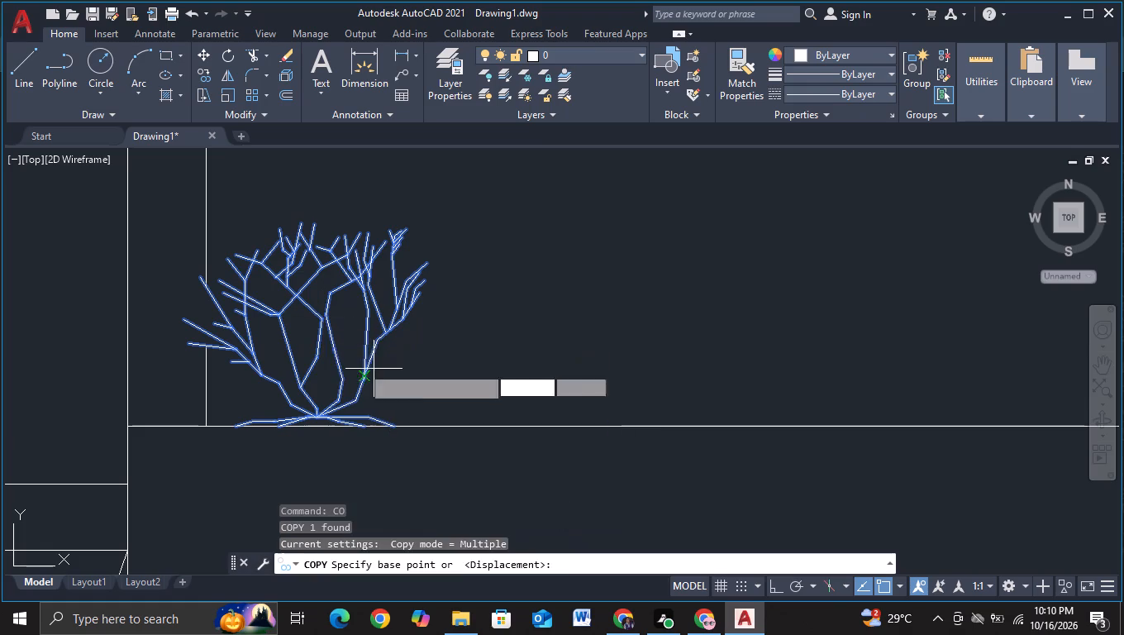
left_click(318, 346)
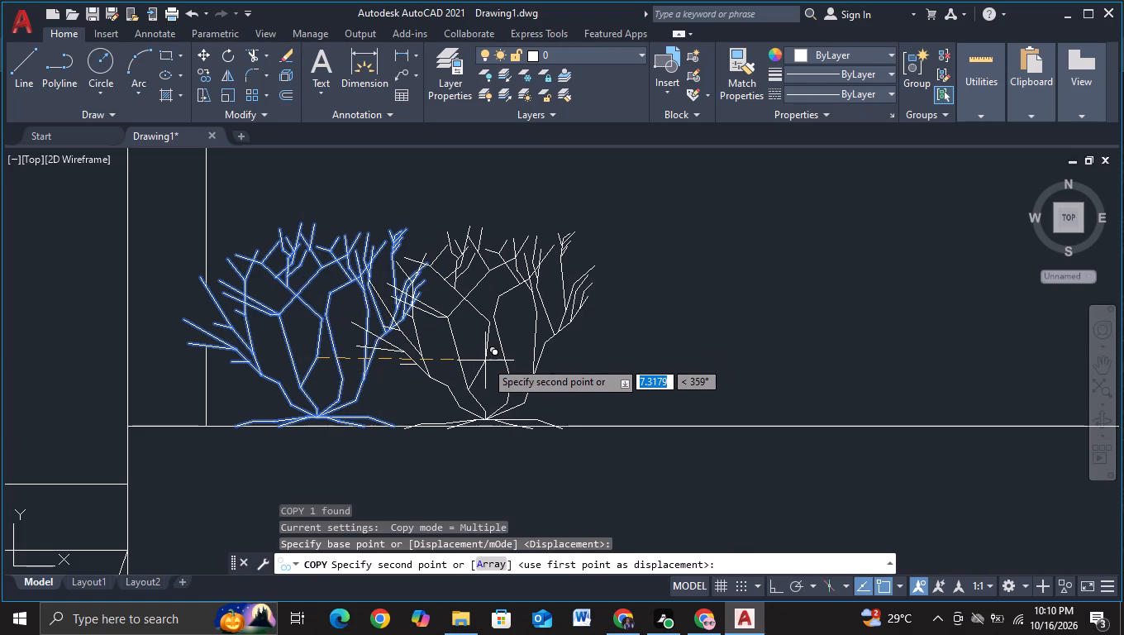
key("F8")
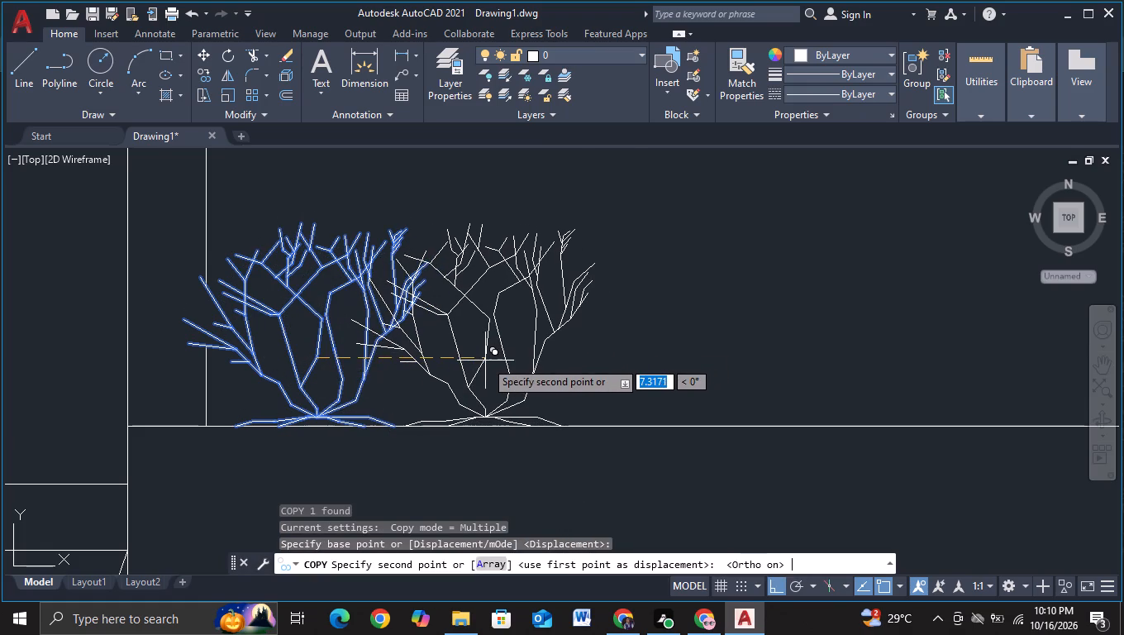
scroll(485, 360, "up", 1)
scroll(485, 360, "down", 2)
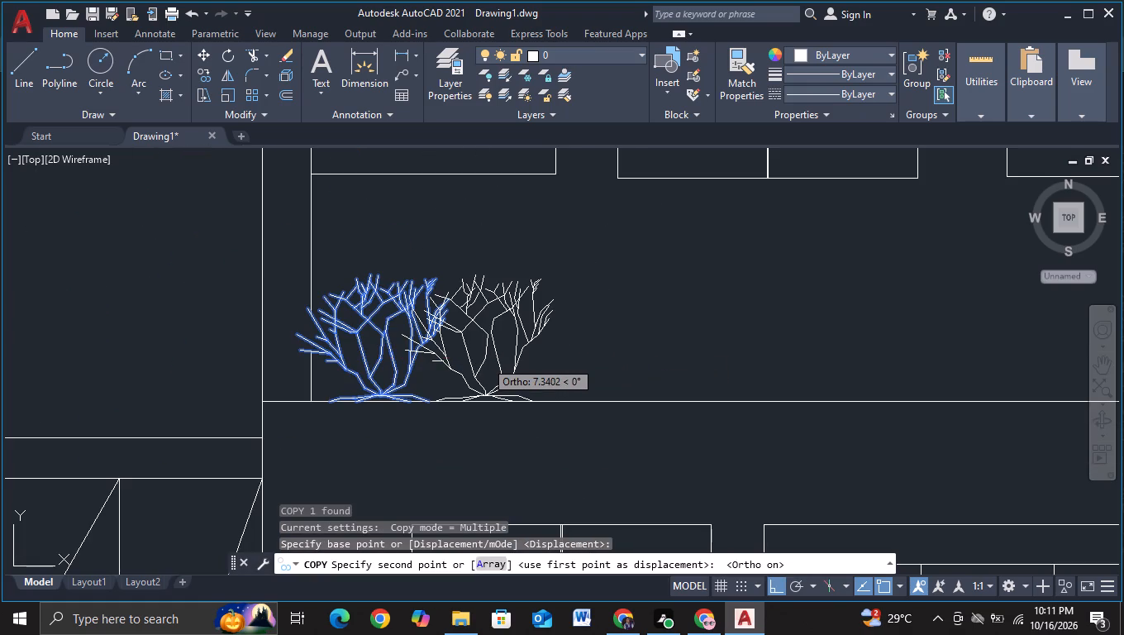
left_click(507, 372)
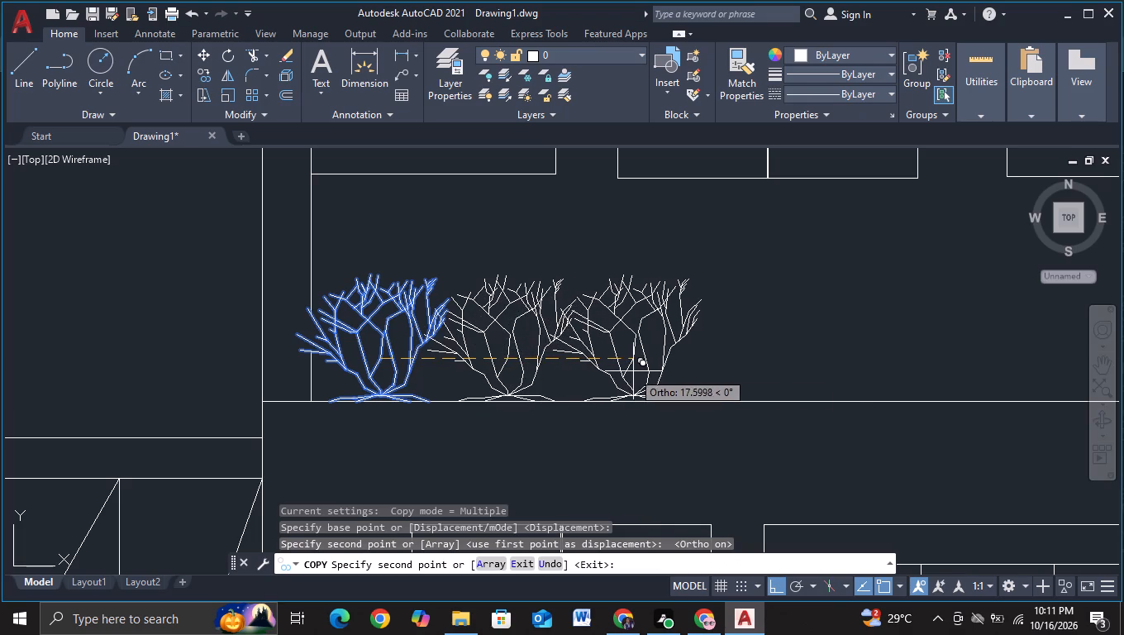
left_click(633, 371)
left_click(765, 361)
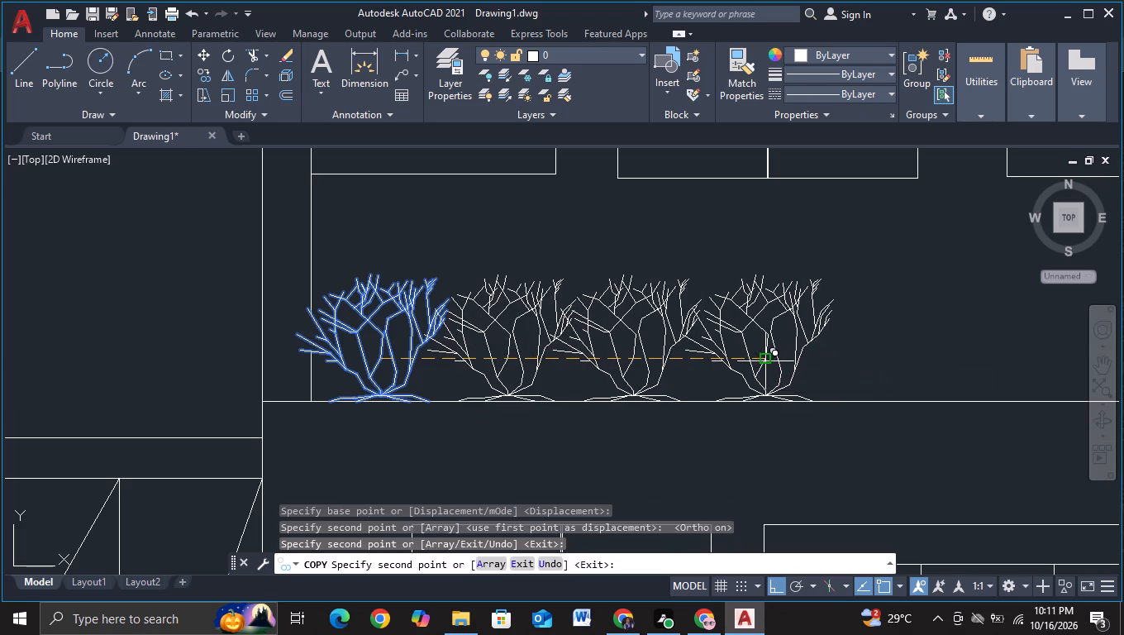
middle_click_drag(841, 360, 398, 385)
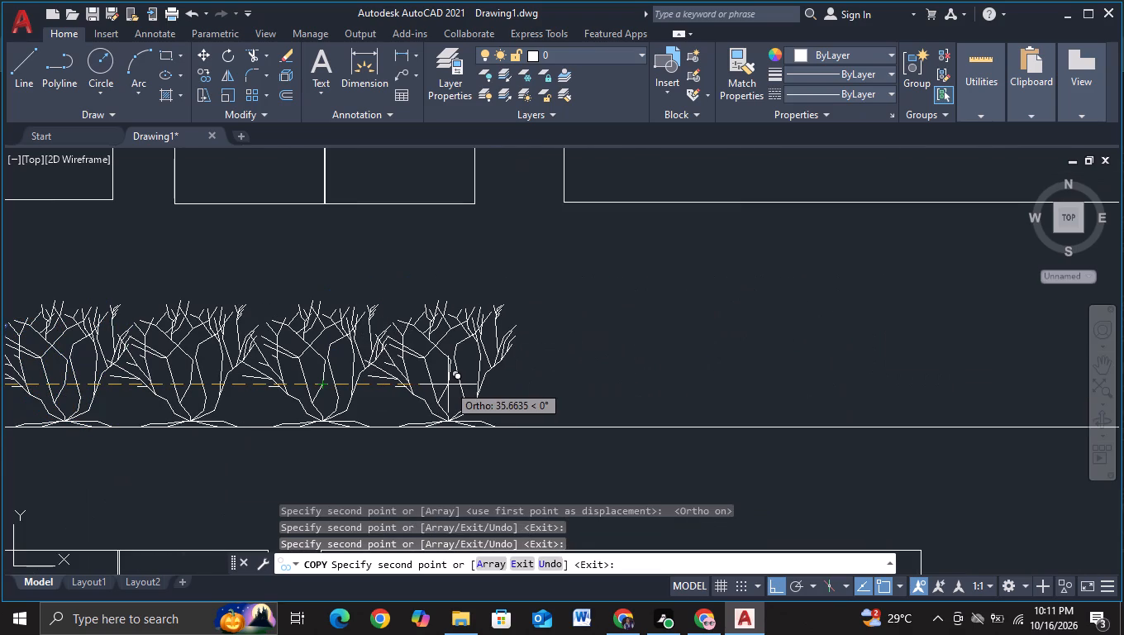
left_click(448, 384)
left_click(580, 384)
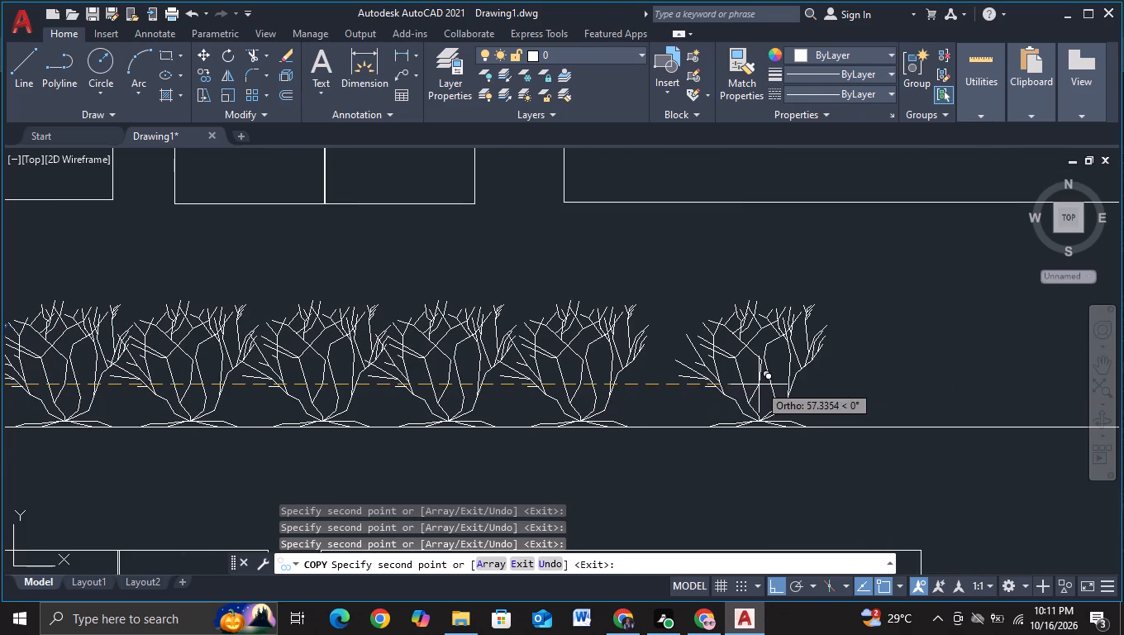
left_click(722, 381)
middle_click_drag(872, 378, 545, 400)
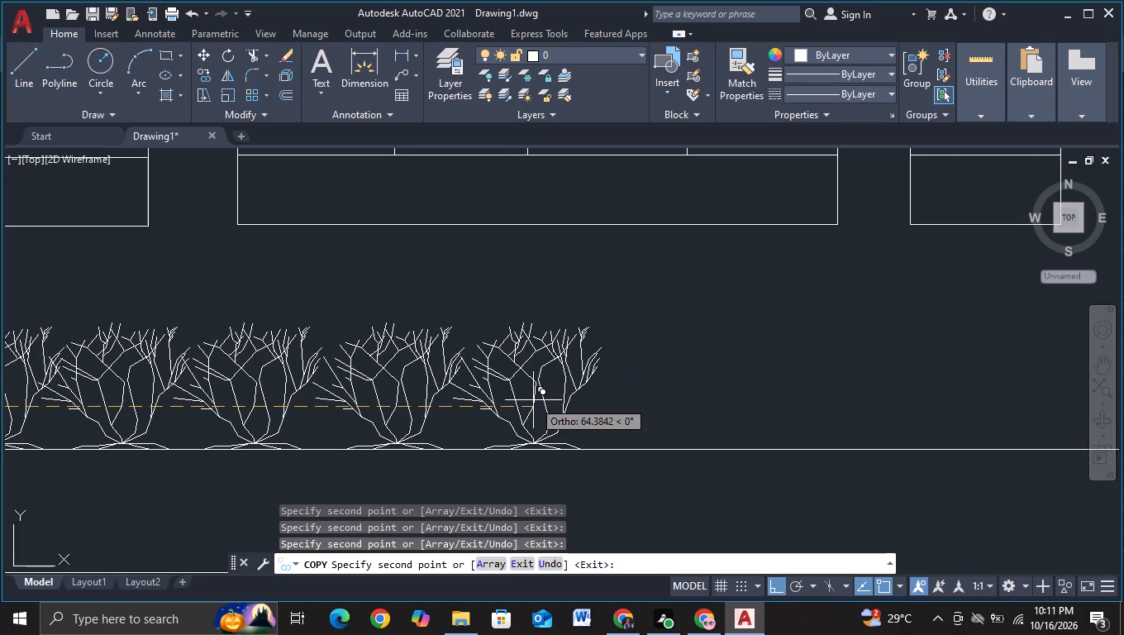
left_click(533, 400)
left_click(674, 395)
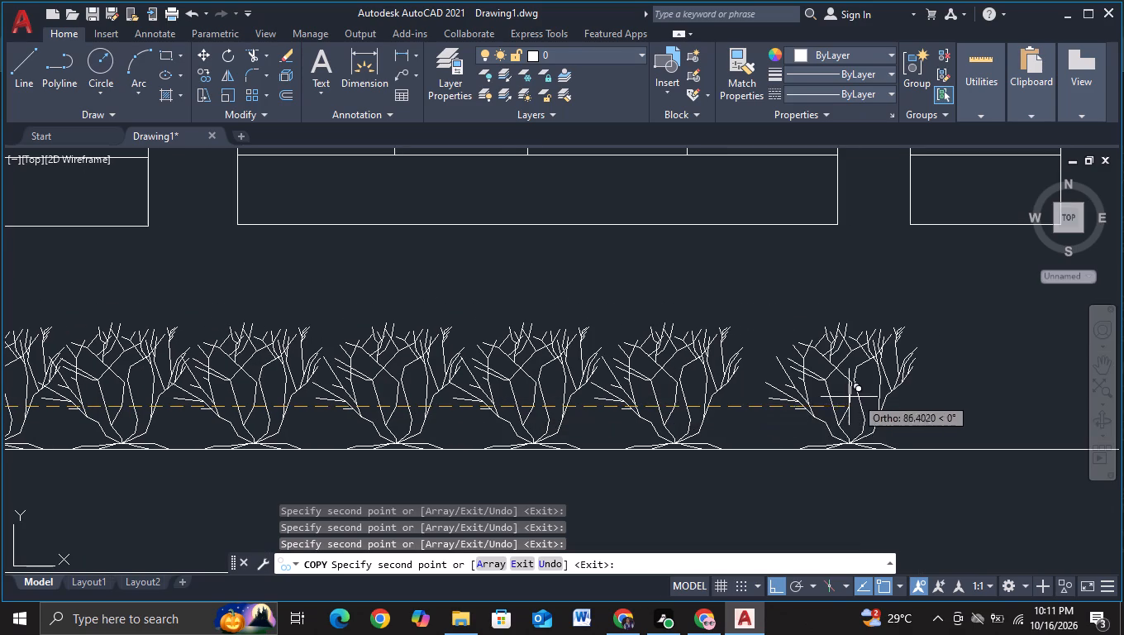
left_click(815, 395)
middle_click_drag(867, 394, 282, 390)
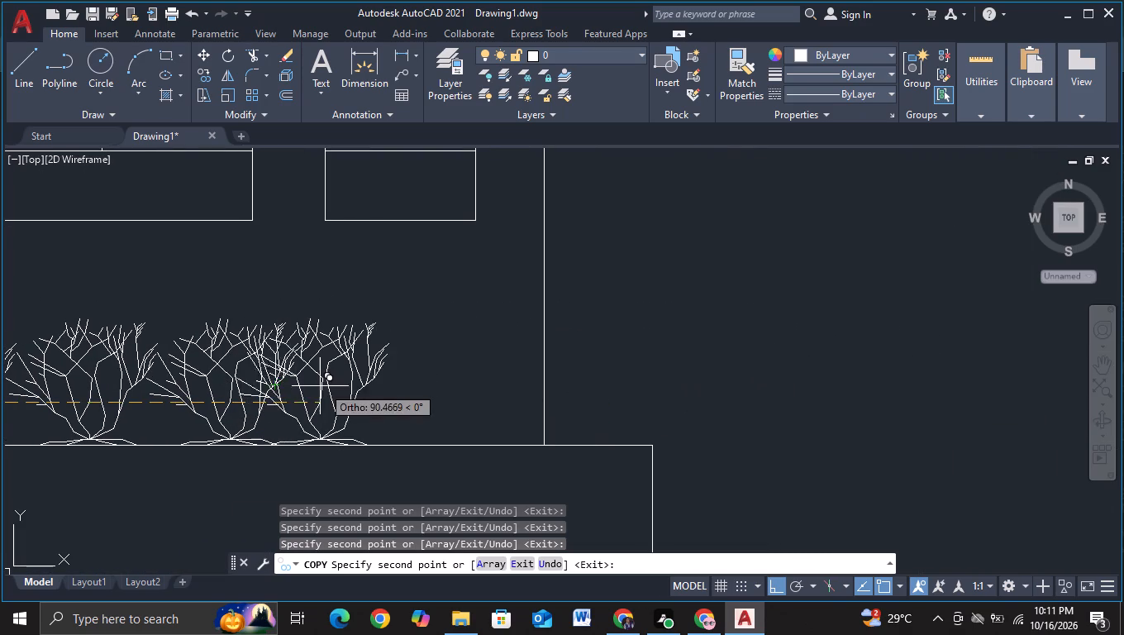
left_click(371, 384)
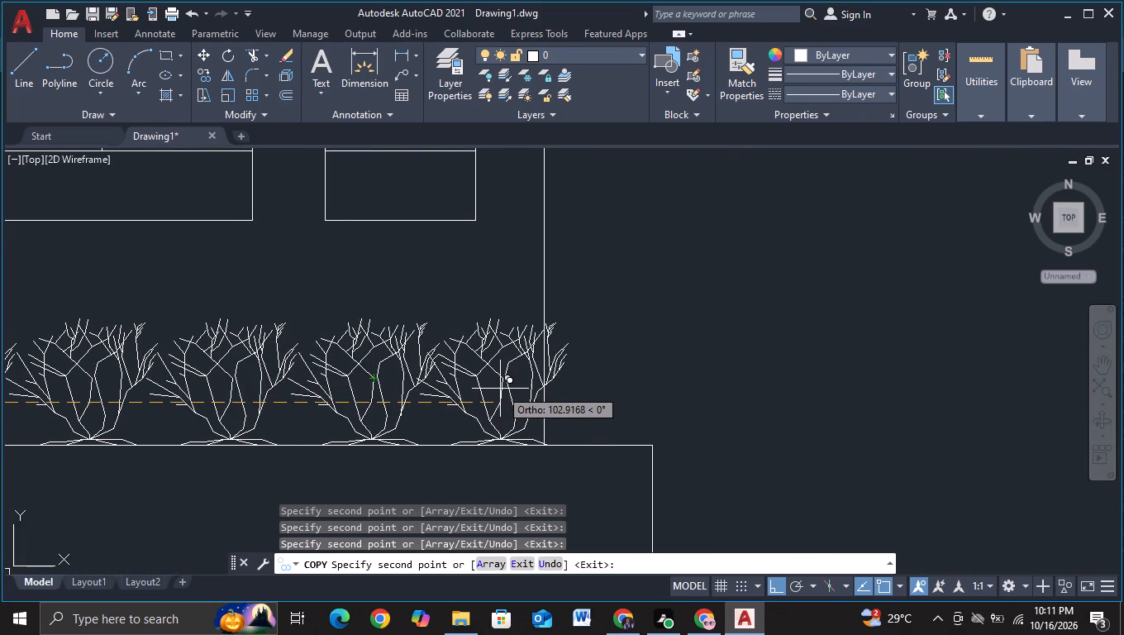
left_click(500, 389)
key("Escape")
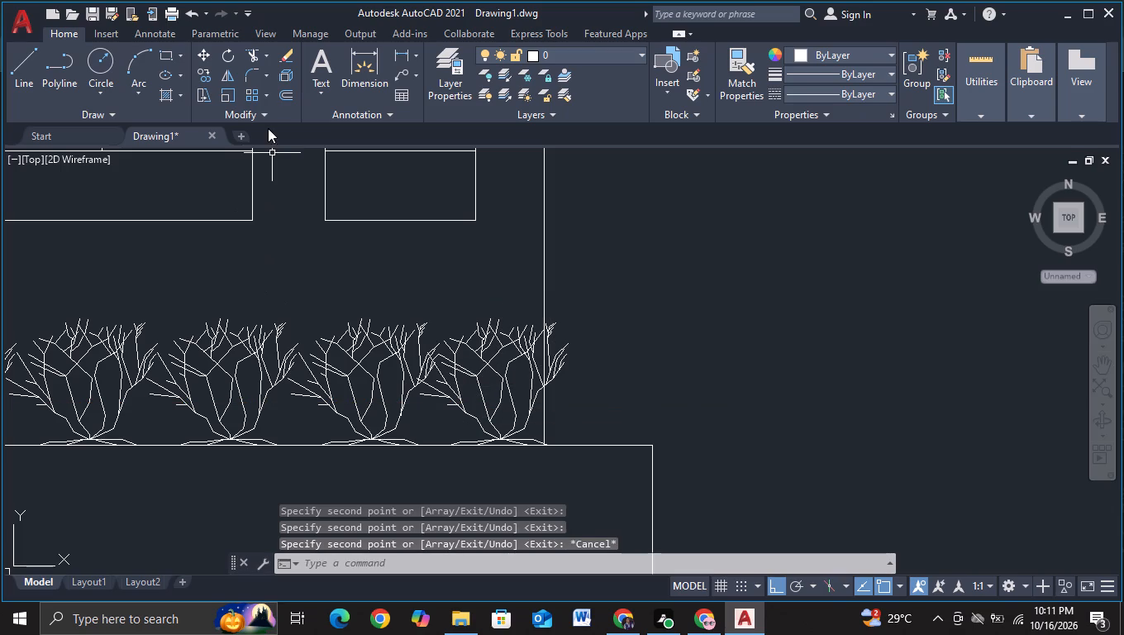
Trim the short piece of the tower's outer wall line just above the last shrub's outer branch fork.
left_click(251, 55)
scroll(603, 319, "up", 2)
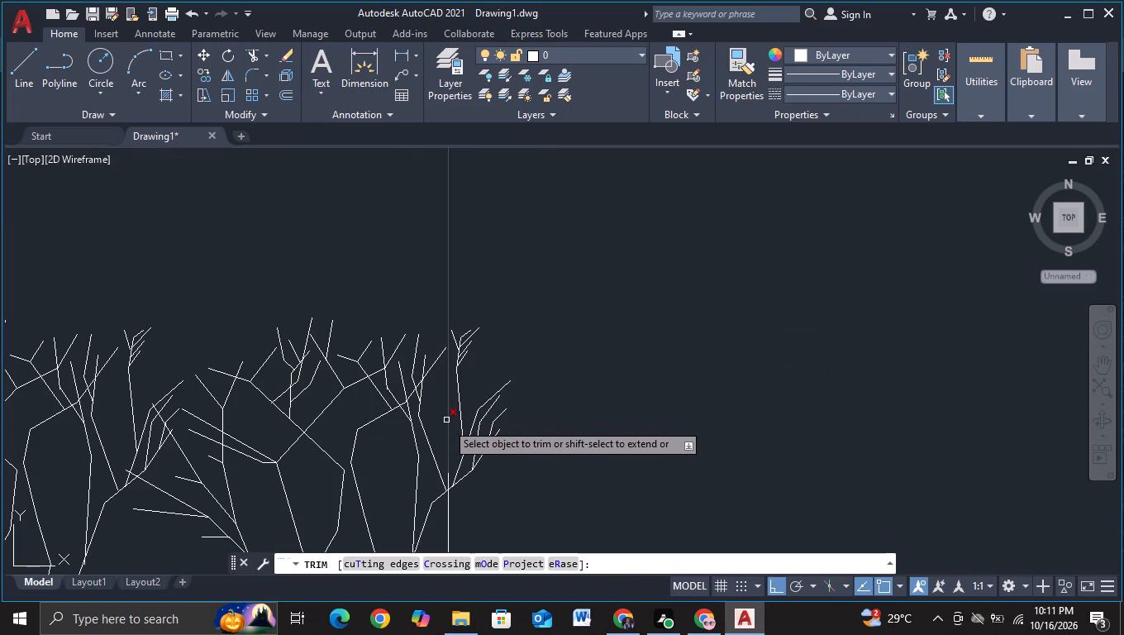
left_click(448, 478)
middle_click_drag(457, 488, 473, 421)
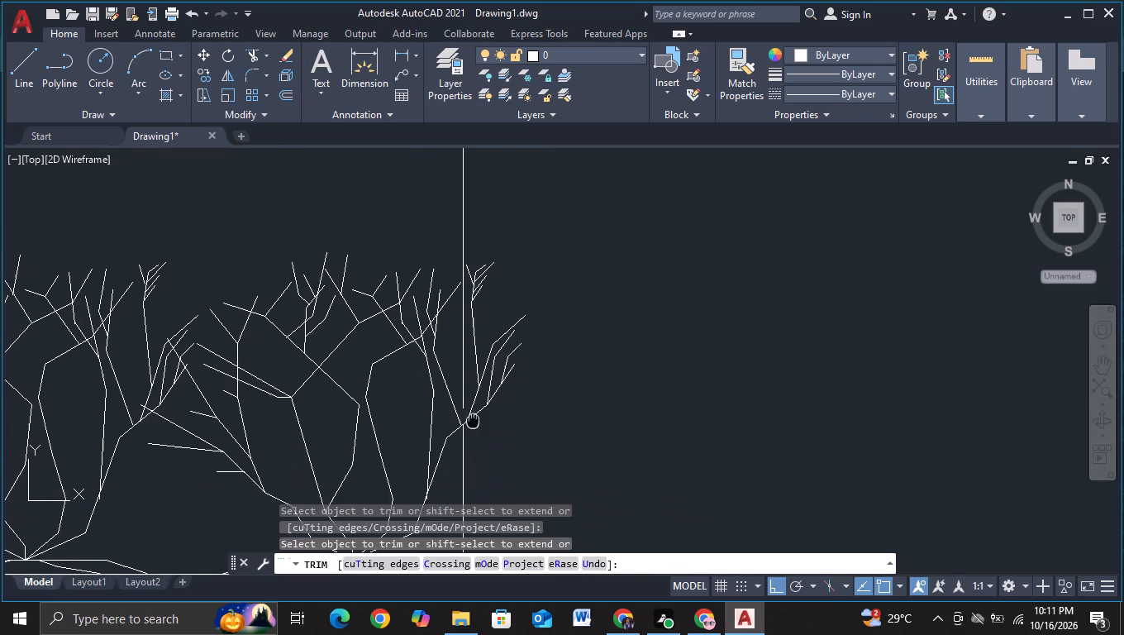
middle_click_drag(488, 447, 502, 411)
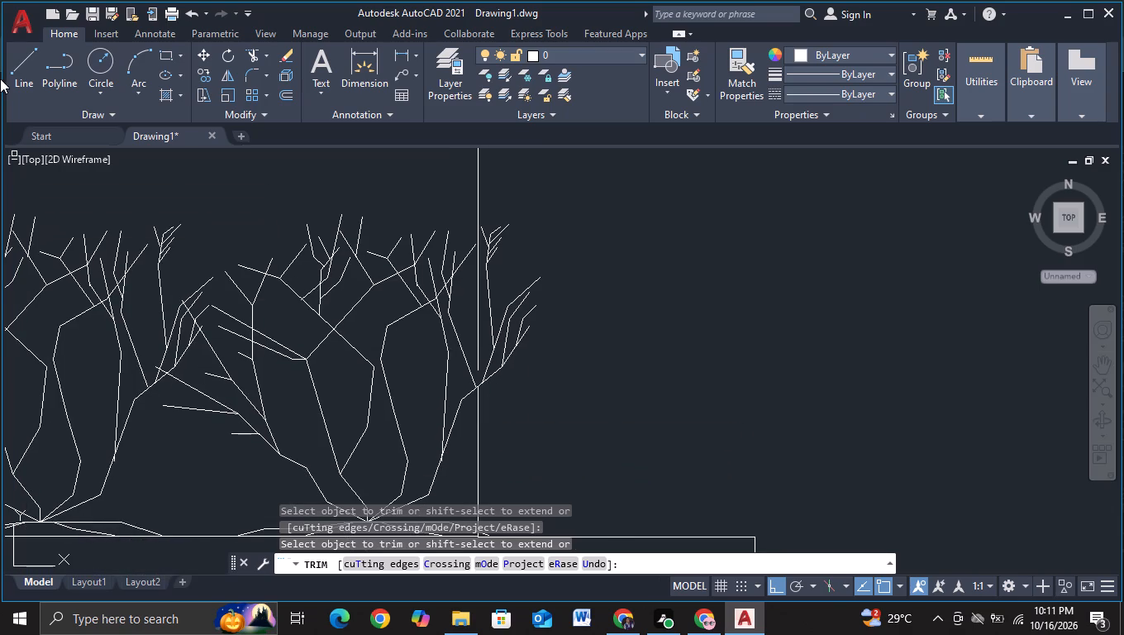
Draw a horizontal helper line about 1.8 units long from a branch tip of the last shrub across the outer wall line.
left_click(8, 79)
left_click(479, 246)
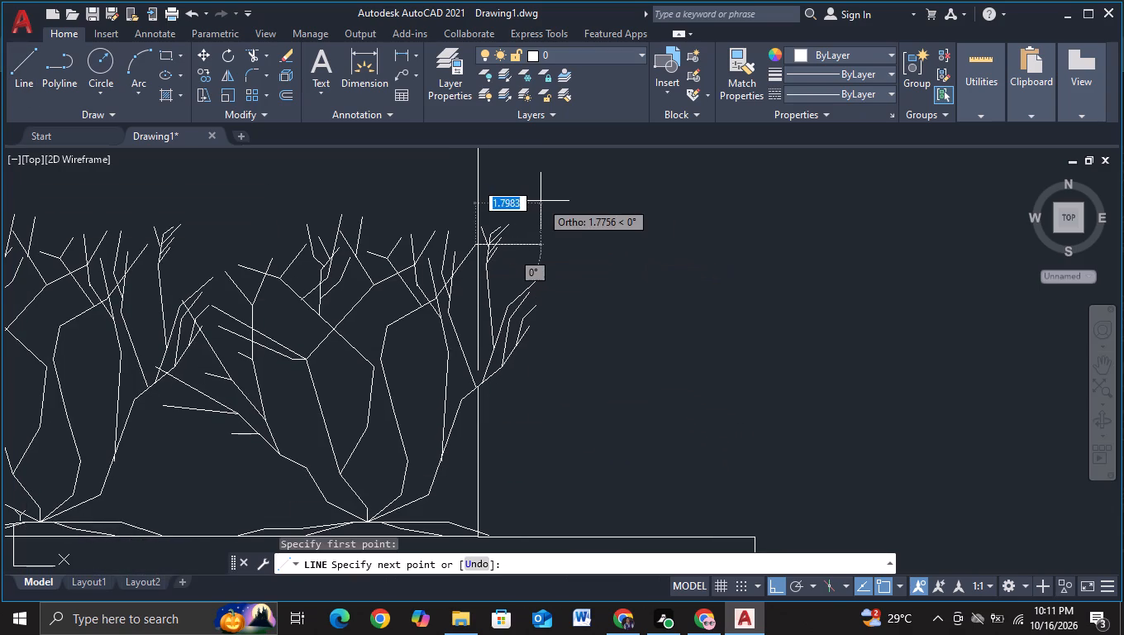
left_click(541, 200)
key("Escape")
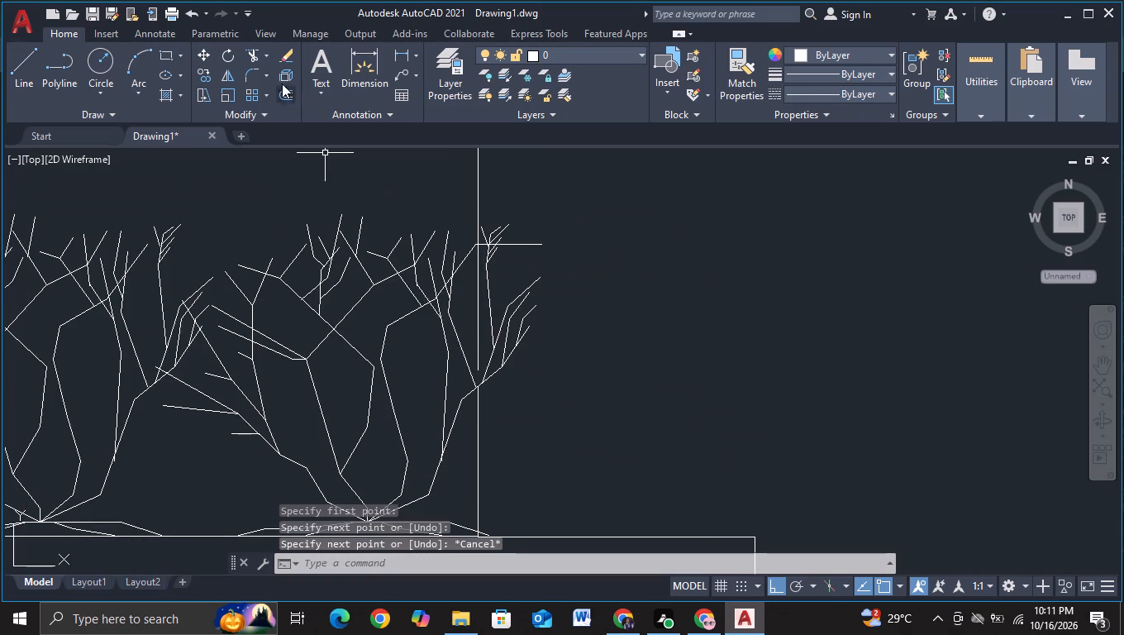
Trim the outer wall line below the helper line down to the branches, and trim off the helper line's pieces around the wall.
left_click(250, 55)
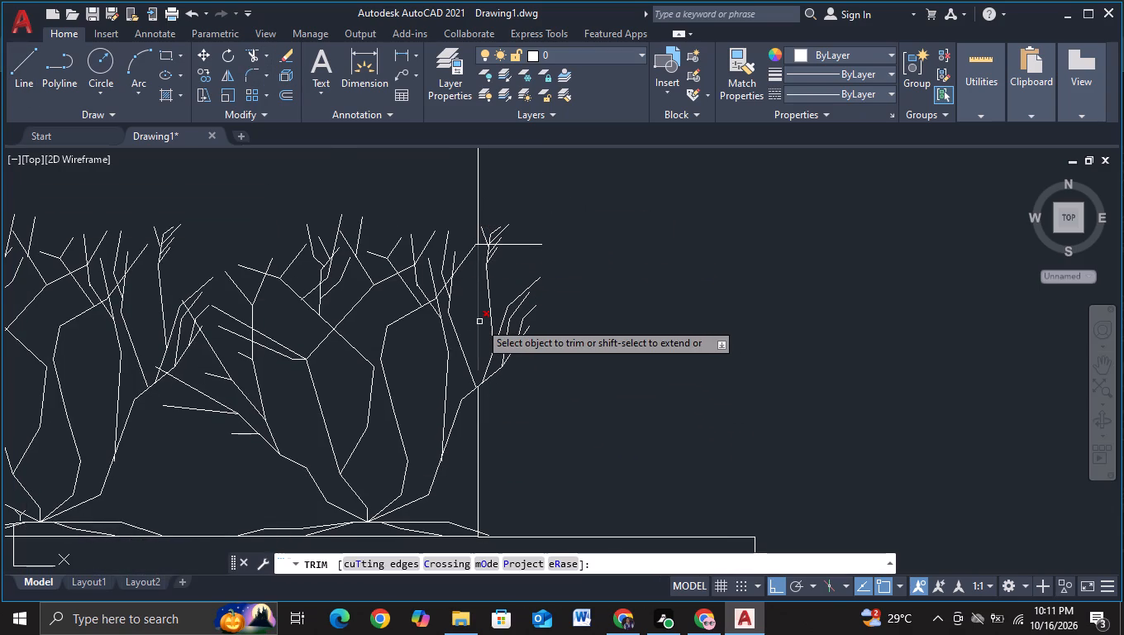
left_click(479, 322)
left_click(517, 243)
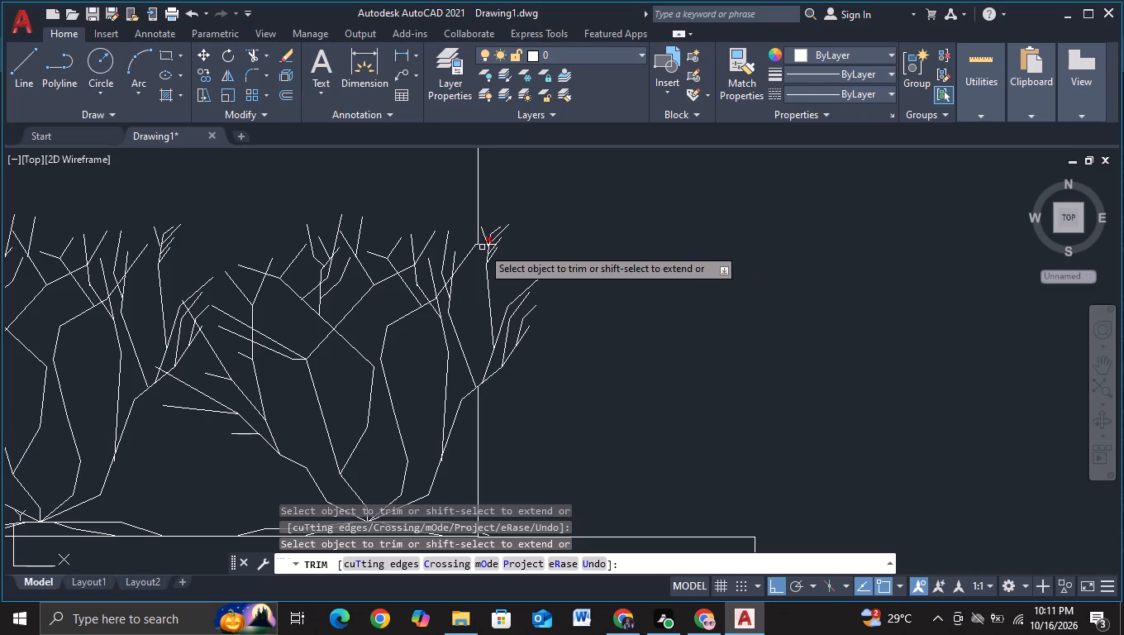
left_click(482, 247)
scroll(474, 255, "up", 2)
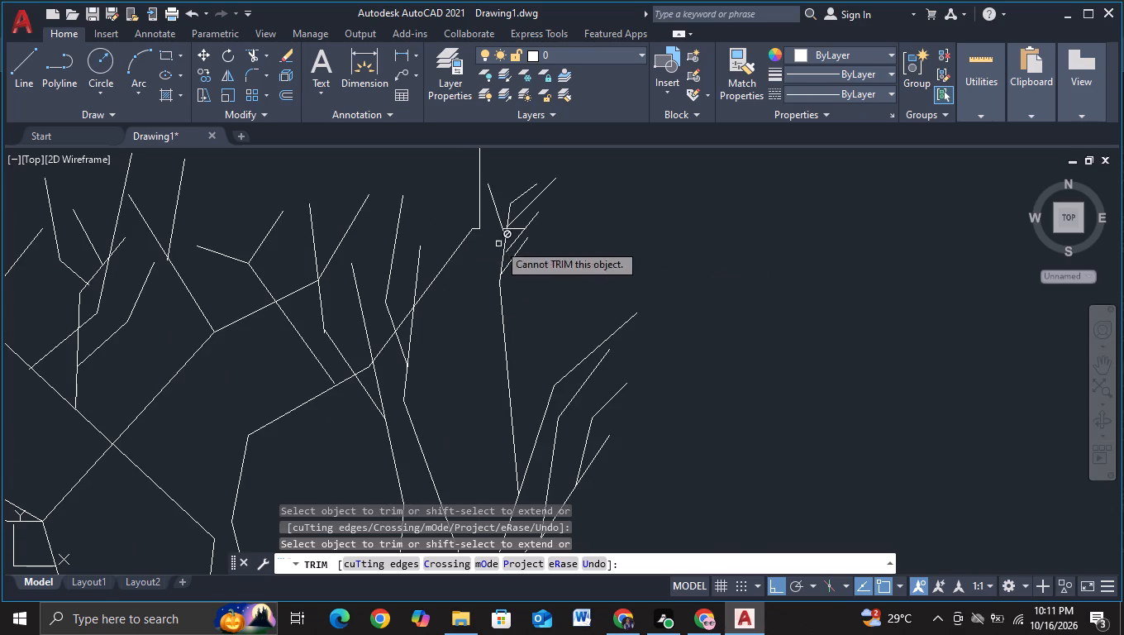
left_click(474, 231)
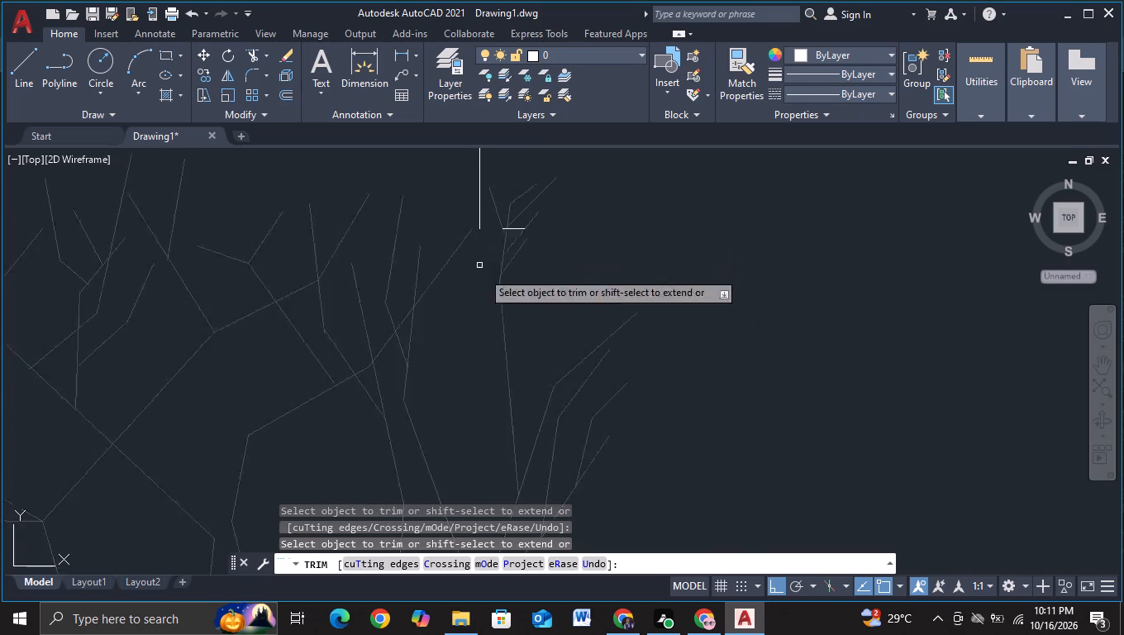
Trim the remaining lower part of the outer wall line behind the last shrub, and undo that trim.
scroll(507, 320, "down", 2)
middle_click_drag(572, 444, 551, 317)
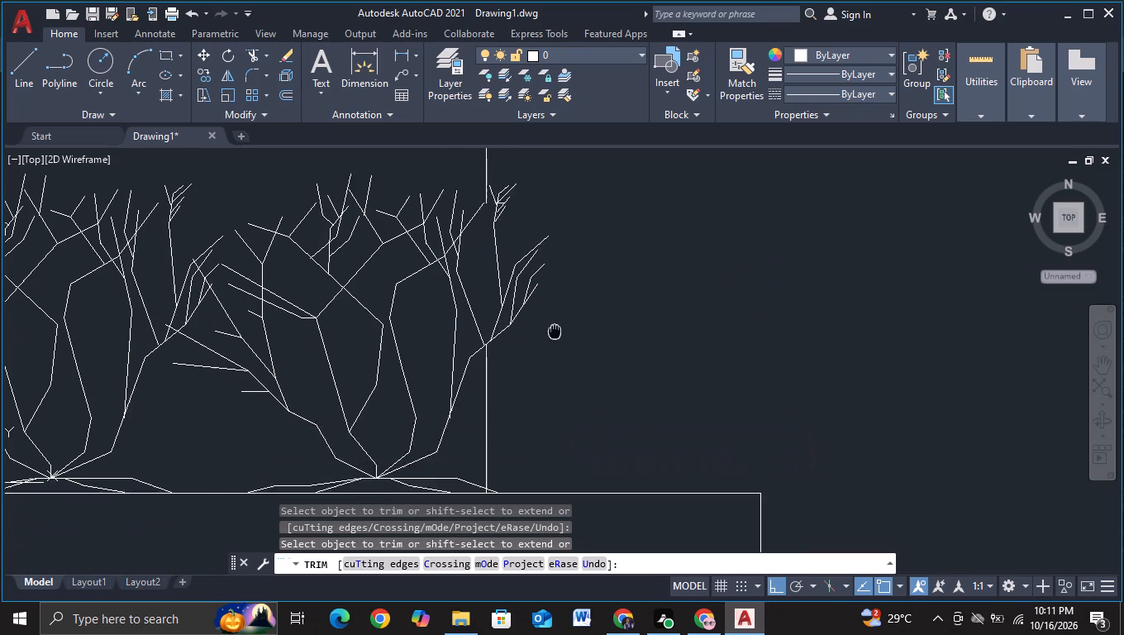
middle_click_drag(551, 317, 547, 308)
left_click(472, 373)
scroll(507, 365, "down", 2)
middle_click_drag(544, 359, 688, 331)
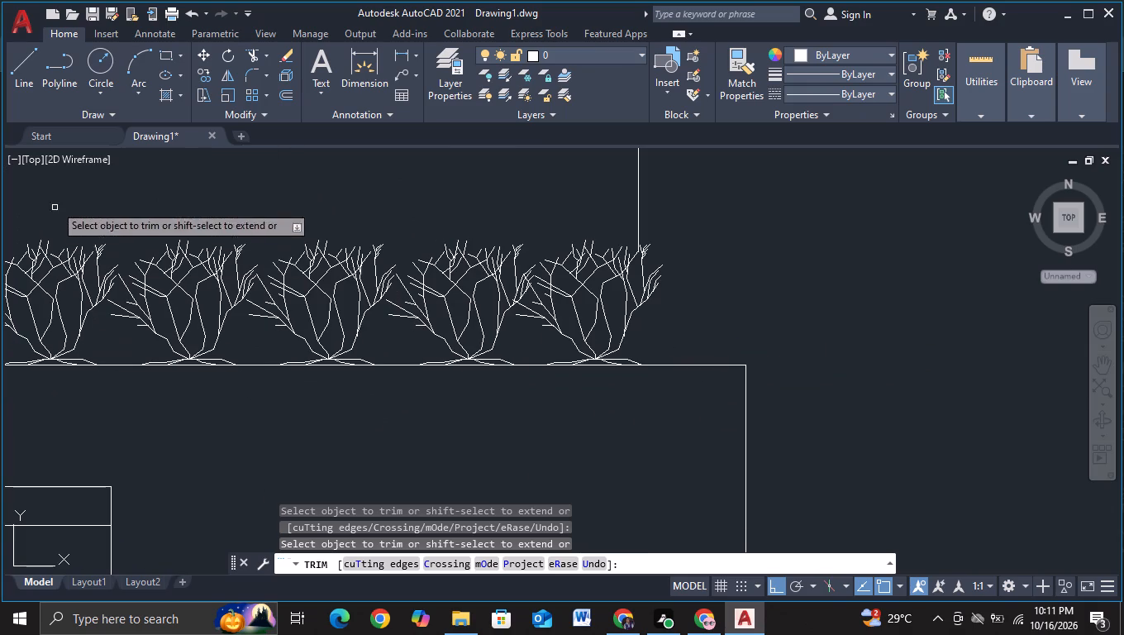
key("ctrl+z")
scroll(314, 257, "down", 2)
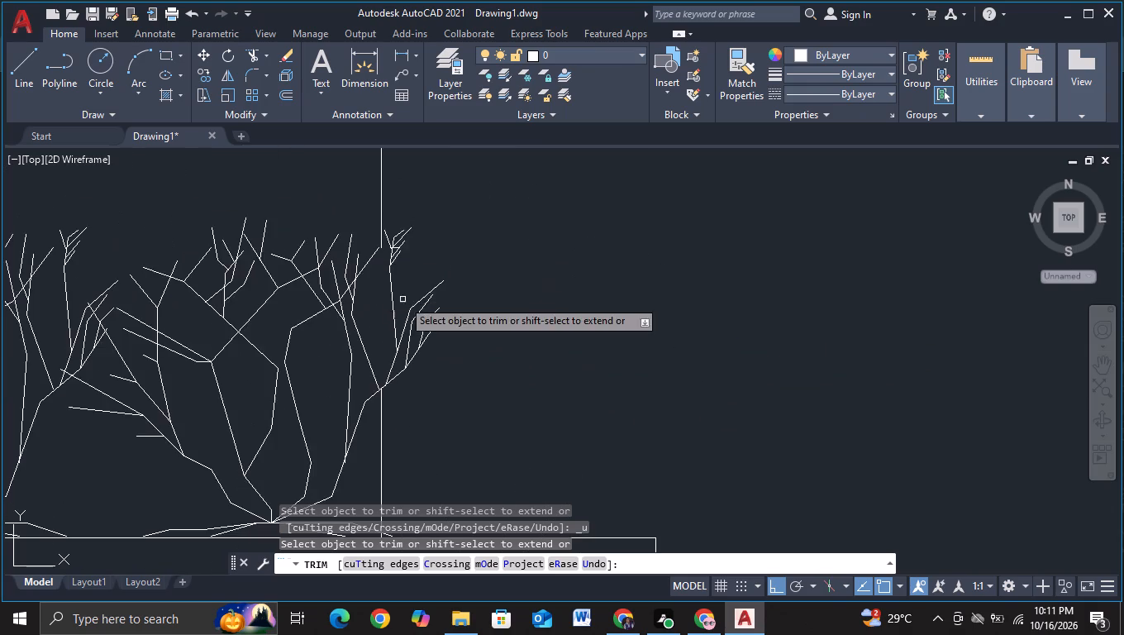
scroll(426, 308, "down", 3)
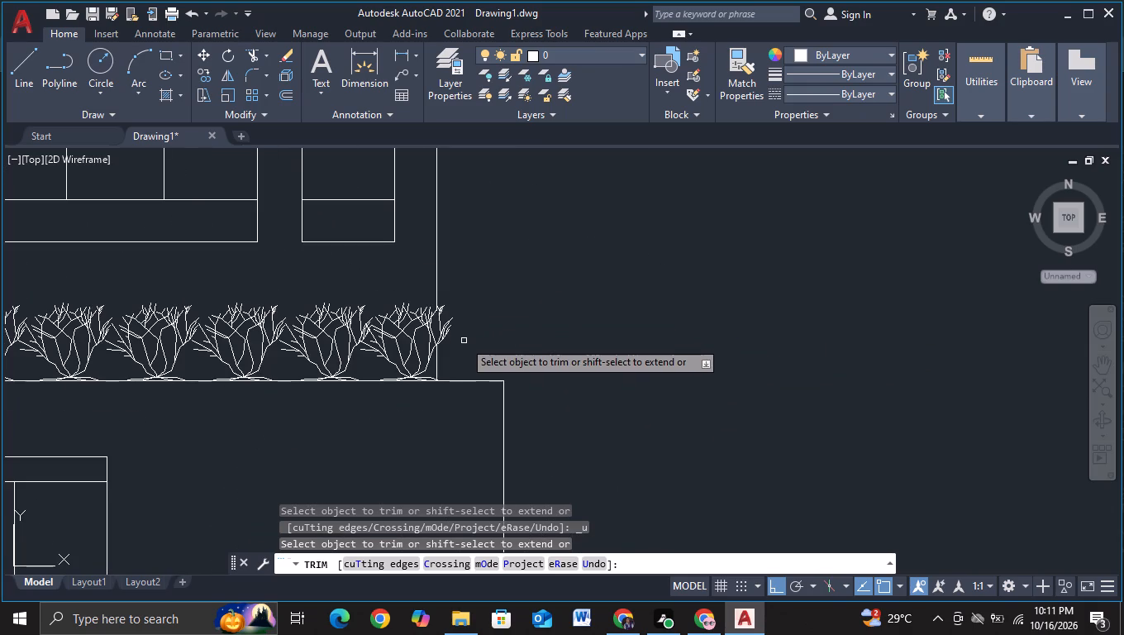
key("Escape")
Examine the whole building elevation, including its planted terraces, truss bridges and ground-level trees.
scroll(464, 341, "down", 2)
scroll(607, 351, "down", 2)
middle_click_drag(628, 366, 801, 246)
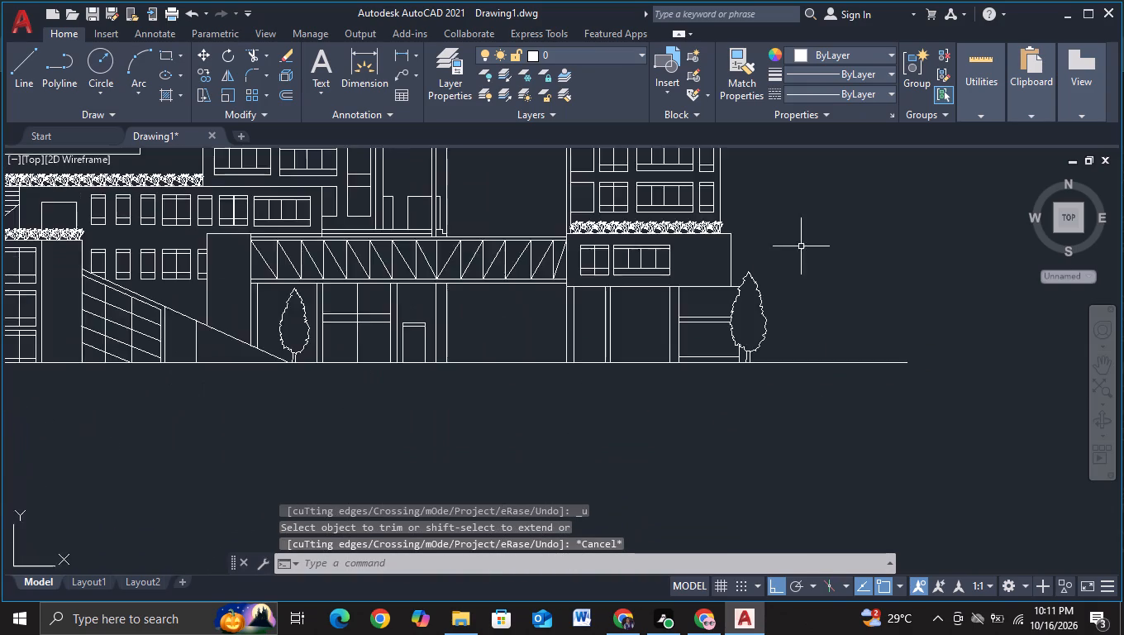
scroll(804, 253, "down", 2)
middle_click_drag(819, 380, 705, 461)
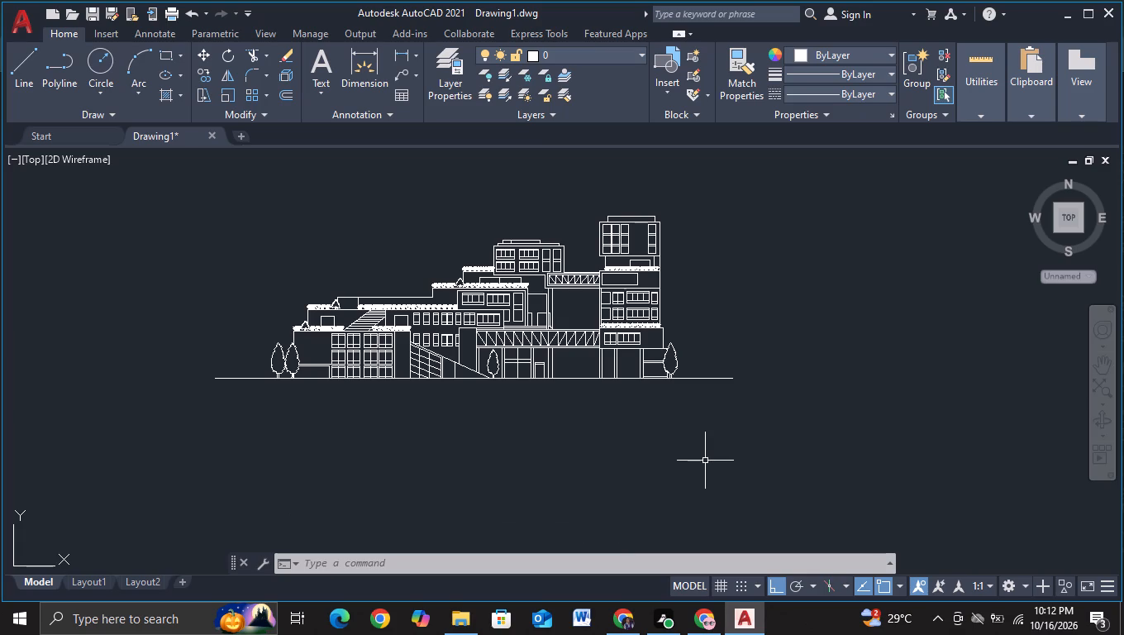
middle_click_drag(649, 486, 675, 490)
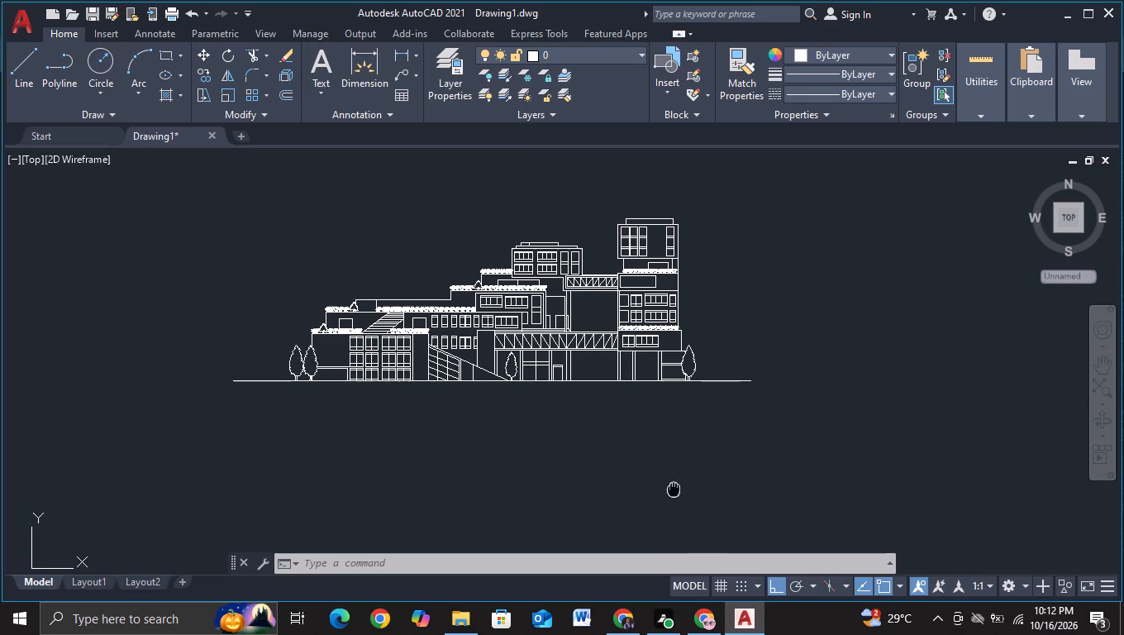
middle_click_drag(675, 490, 904, 496)
scroll(771, 480, "up", 1)
middle_click_drag(733, 485, 616, 583)
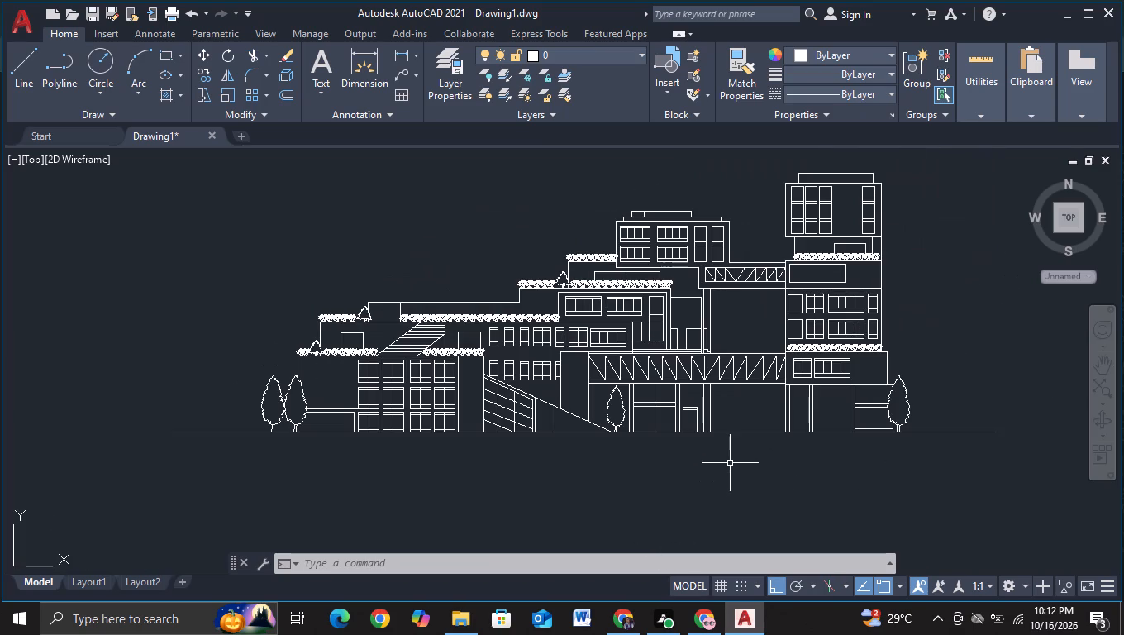
middle_click_drag(721, 472, 708, 451)
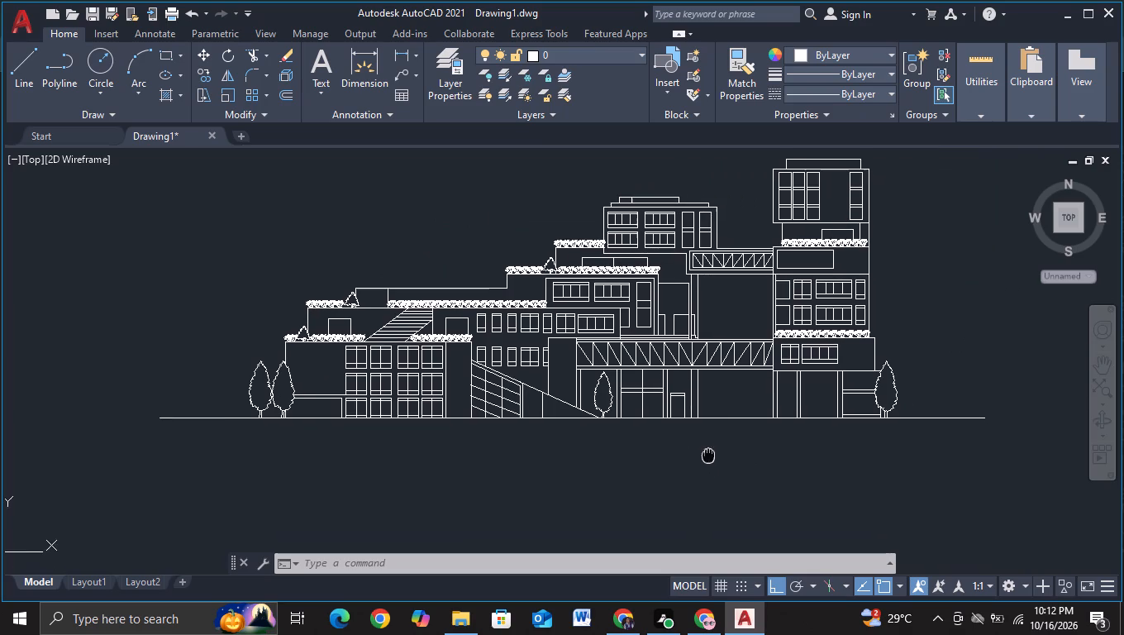
middle_click_drag(708, 451, 711, 443)
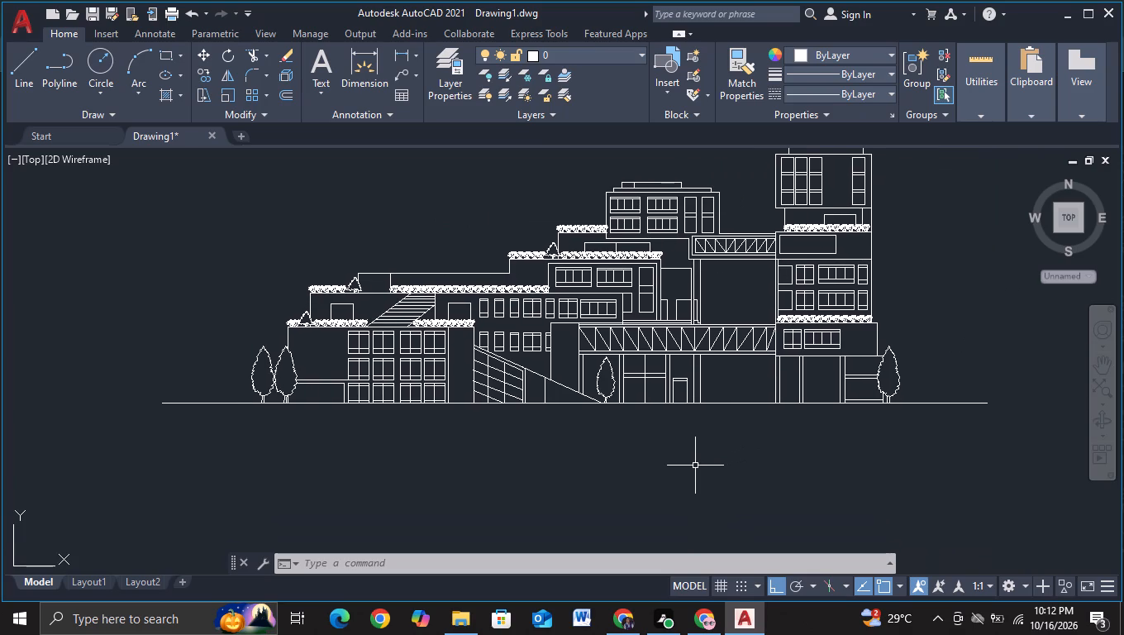
middle_click_drag(695, 466, 660, 462)
middle_click_drag(684, 465, 663, 463)
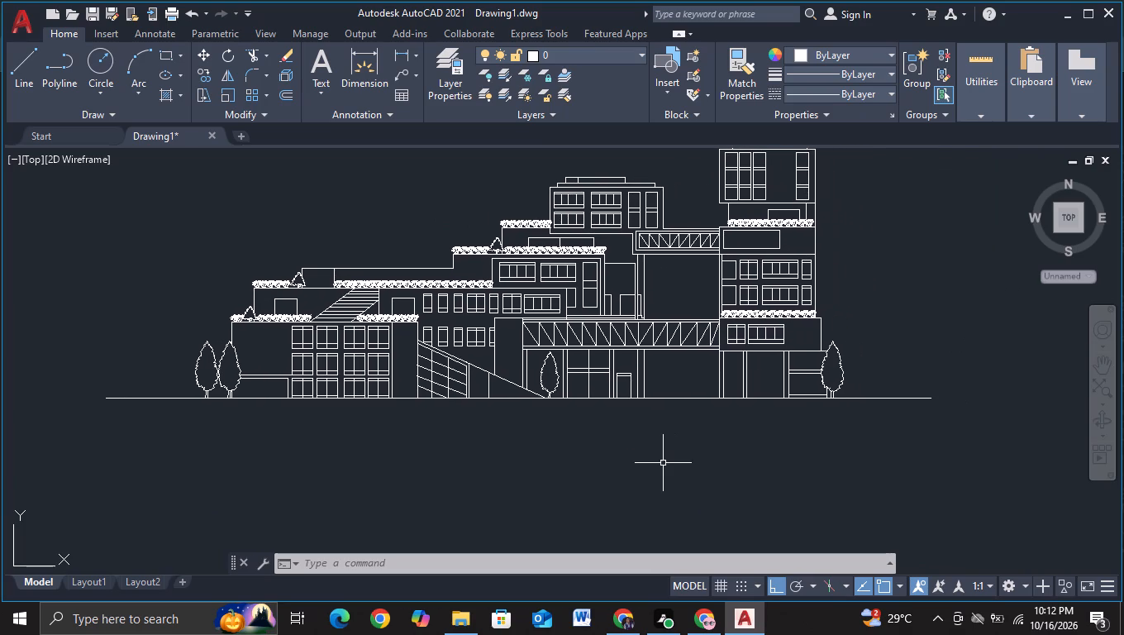
middle_click_drag(663, 463, 649, 442)
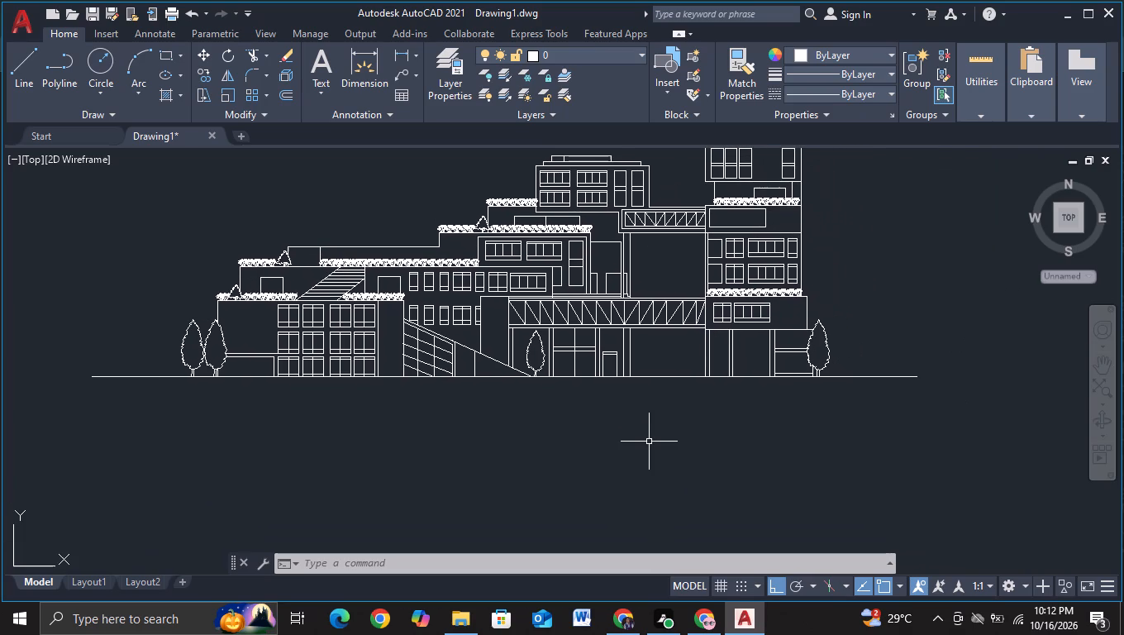
middle_click_drag(649, 443, 686, 452)
scroll(649, 443, "down", 1)
middle_click_drag(686, 457, 693, 406)
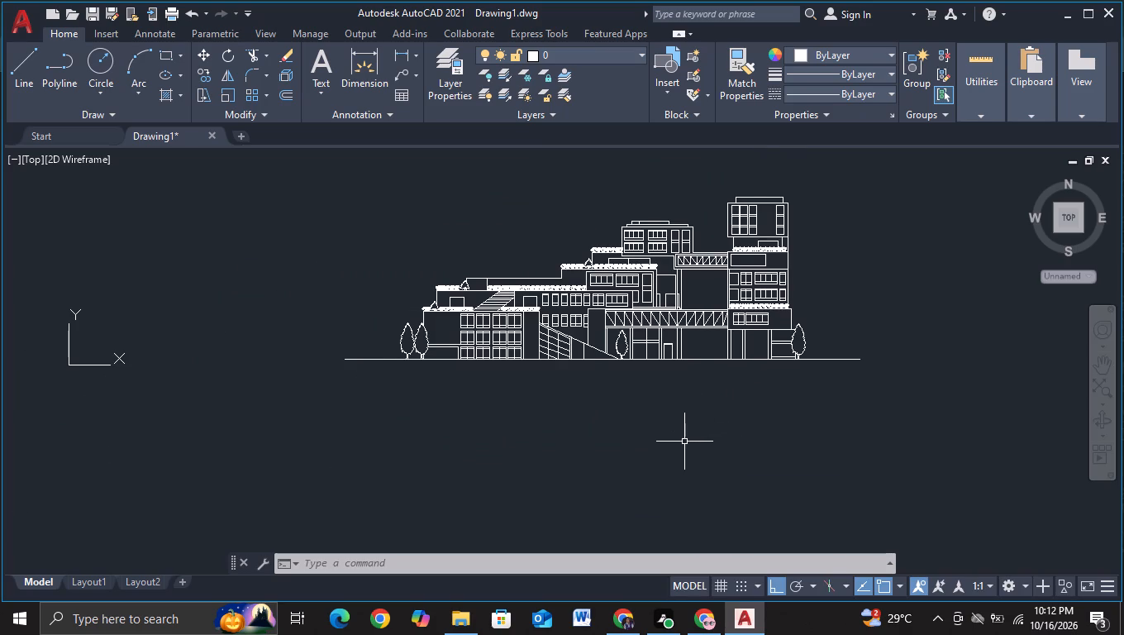
Examine the complete building elevation, from the ground-level trees and entrance ramp up to the planted terraces, truss bridges and tower.
middle_click_drag(684, 442, 667, 429)
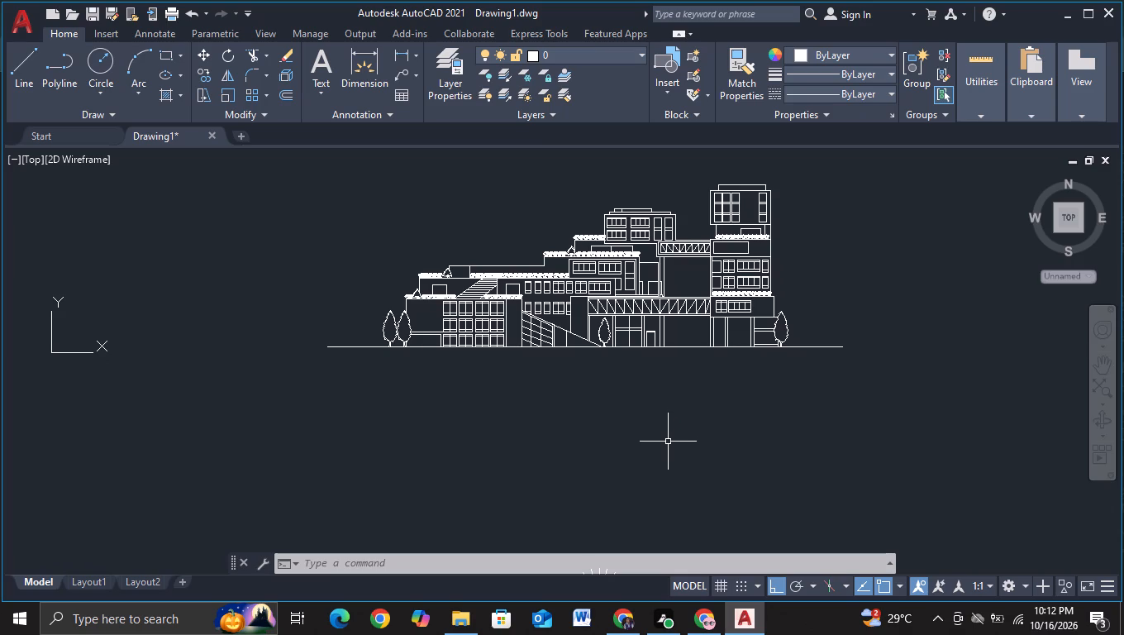
scroll(670, 456, "up", 1)
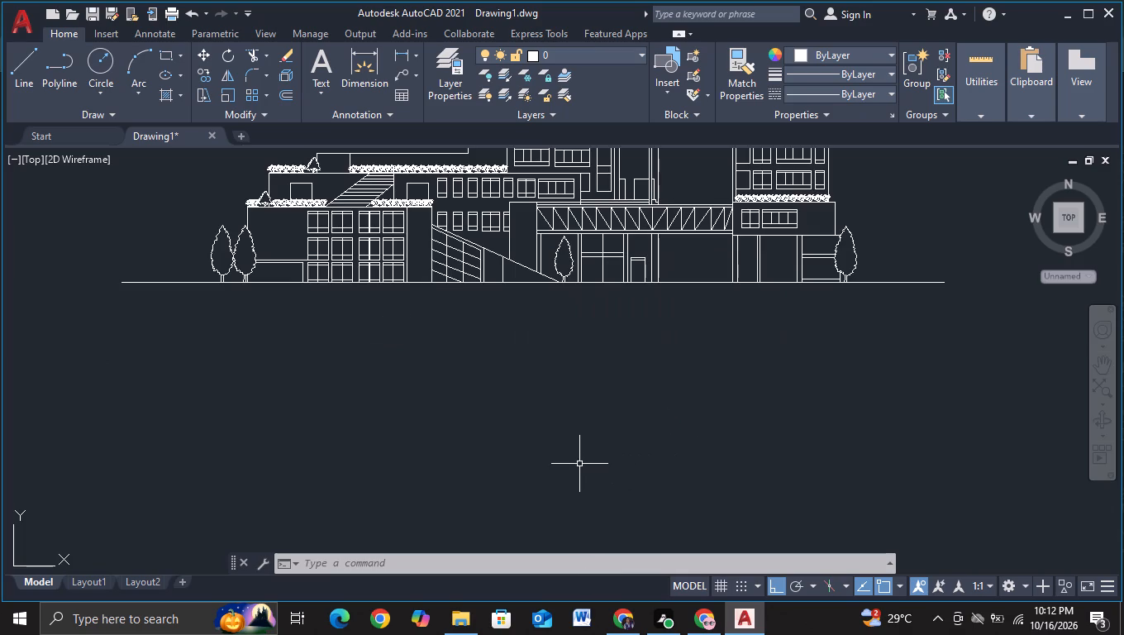
key("Escape")
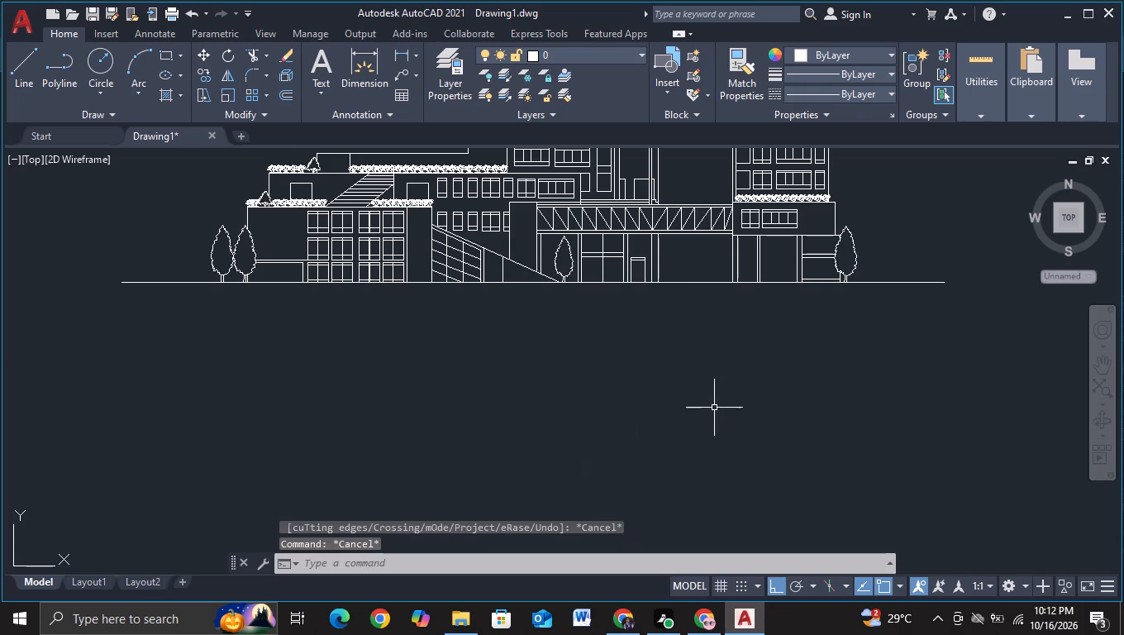
middle_click_drag(667, 437, 593, 466)
middle_click_drag(623, 438, 610, 446)
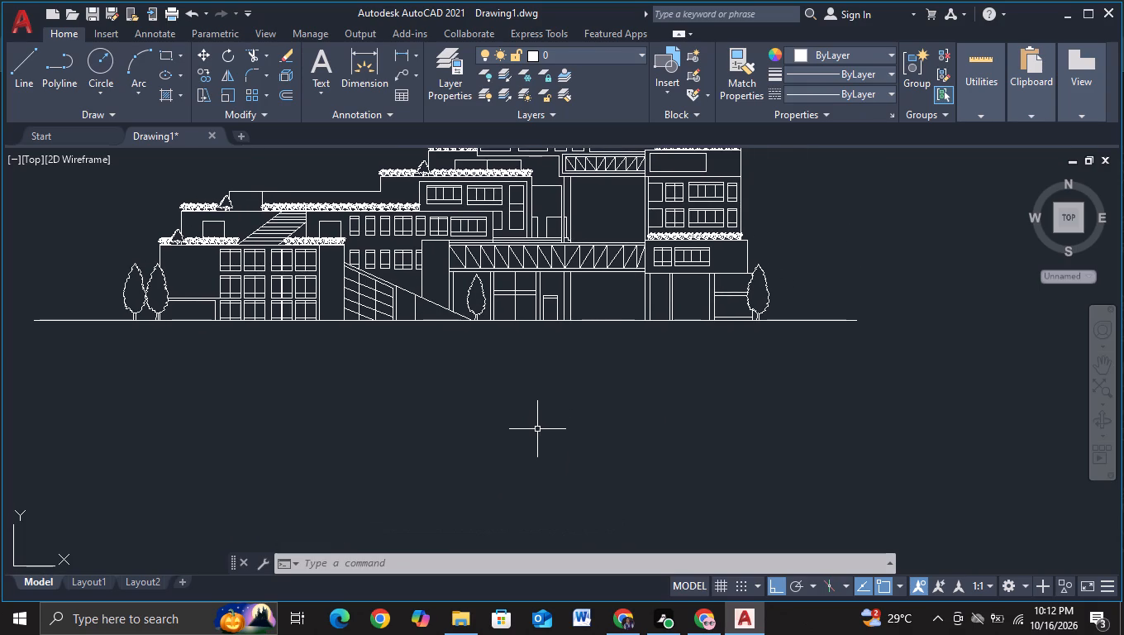
middle_click_drag(537, 430, 440, 461)
middle_click_drag(593, 419, 598, 448)
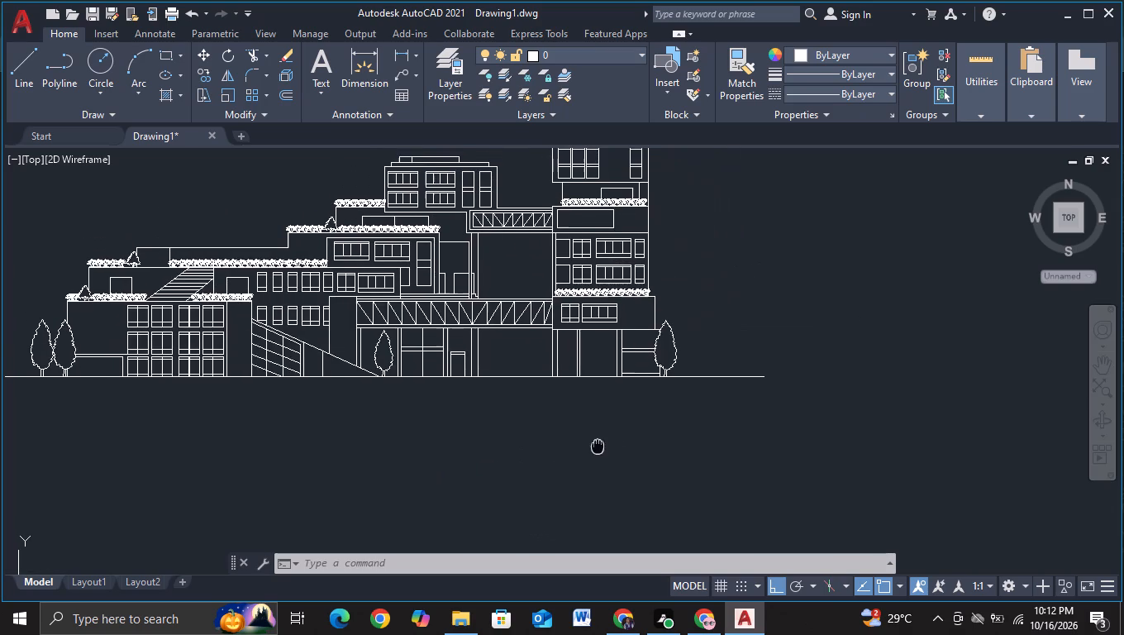
middle_click_drag(598, 448, 598, 449)
key("Escape")
middle_click_drag(562, 453, 750, 485)
scroll(745, 482, "down", 1)
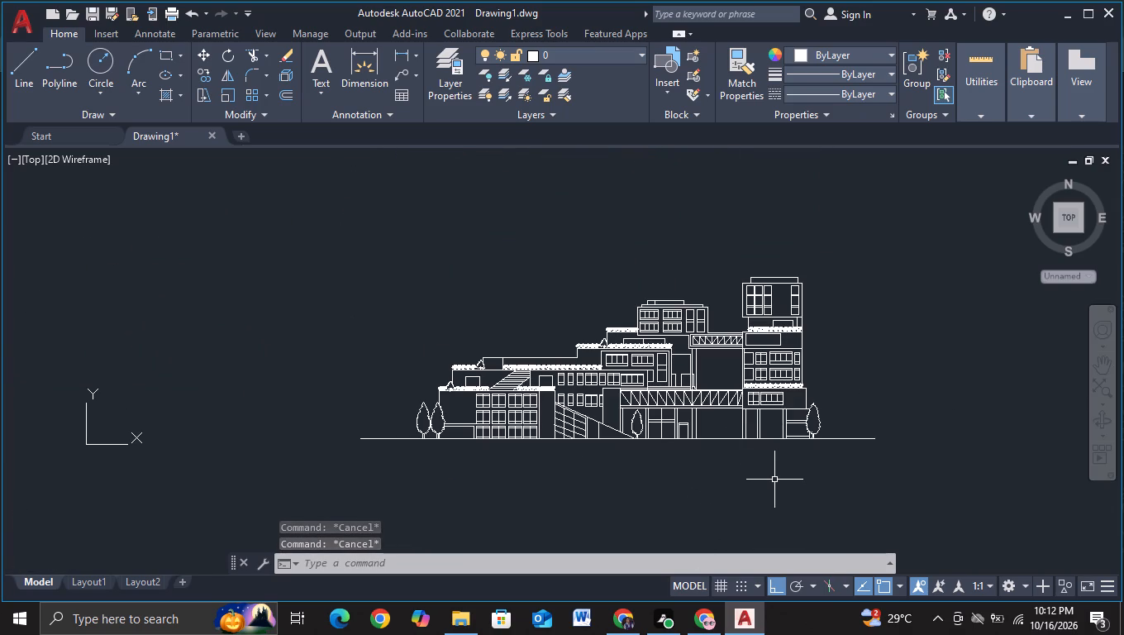
middle_click_drag(750, 507, 727, 466)
scroll(727, 466, "up", 1)
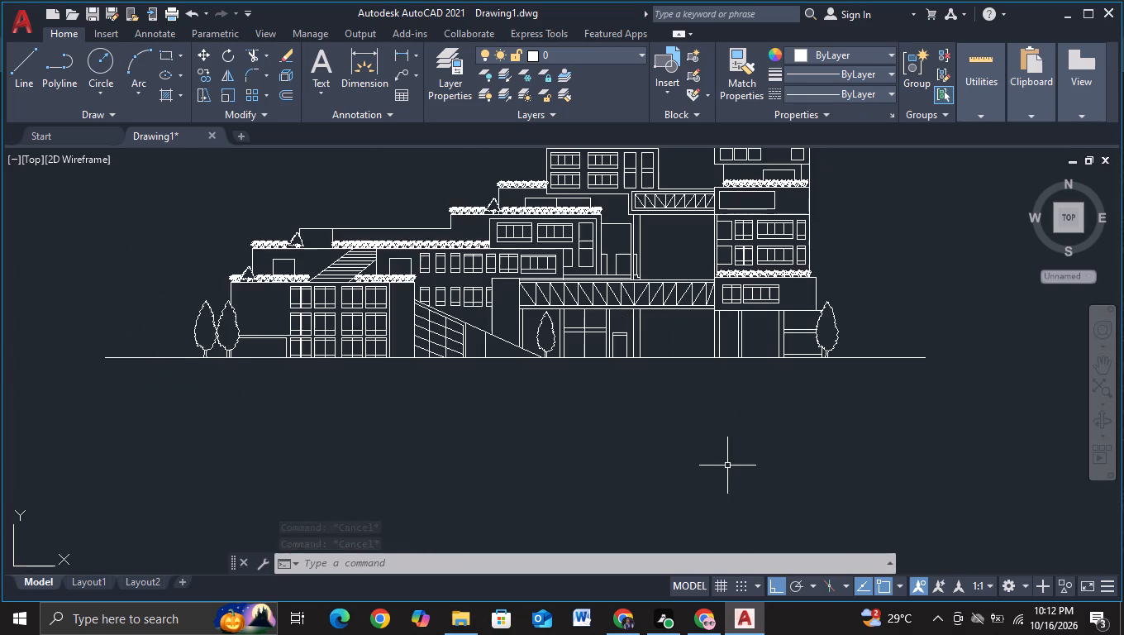
middle_click_drag(768, 424, 764, 564)
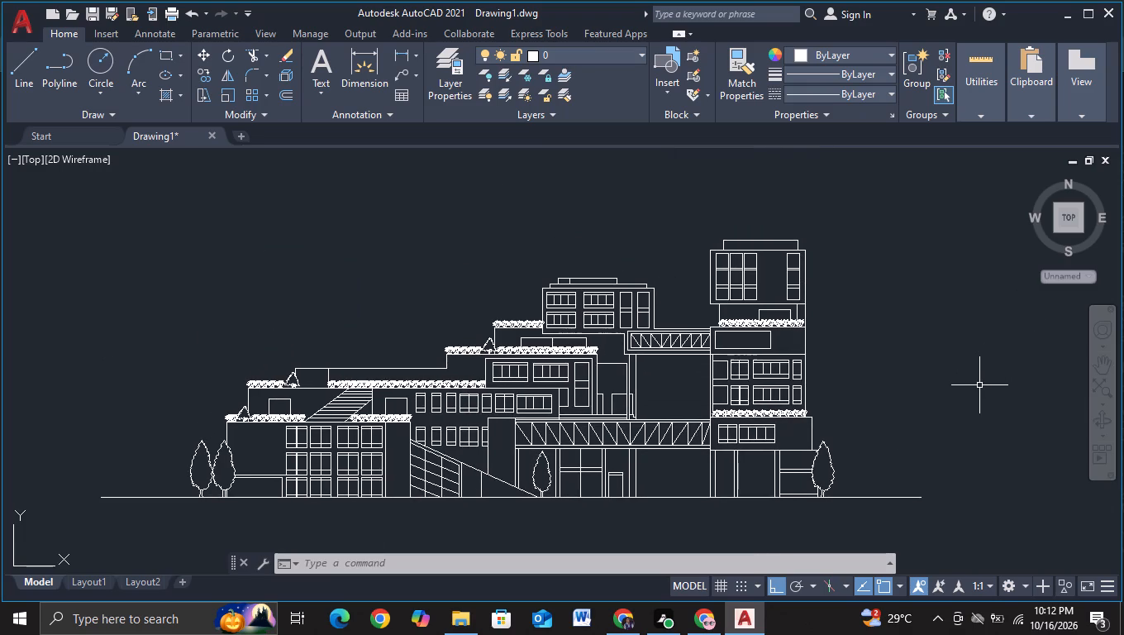
middle_click_drag(969, 399, 944, 331)
middle_click_drag(941, 459, 932, 416)
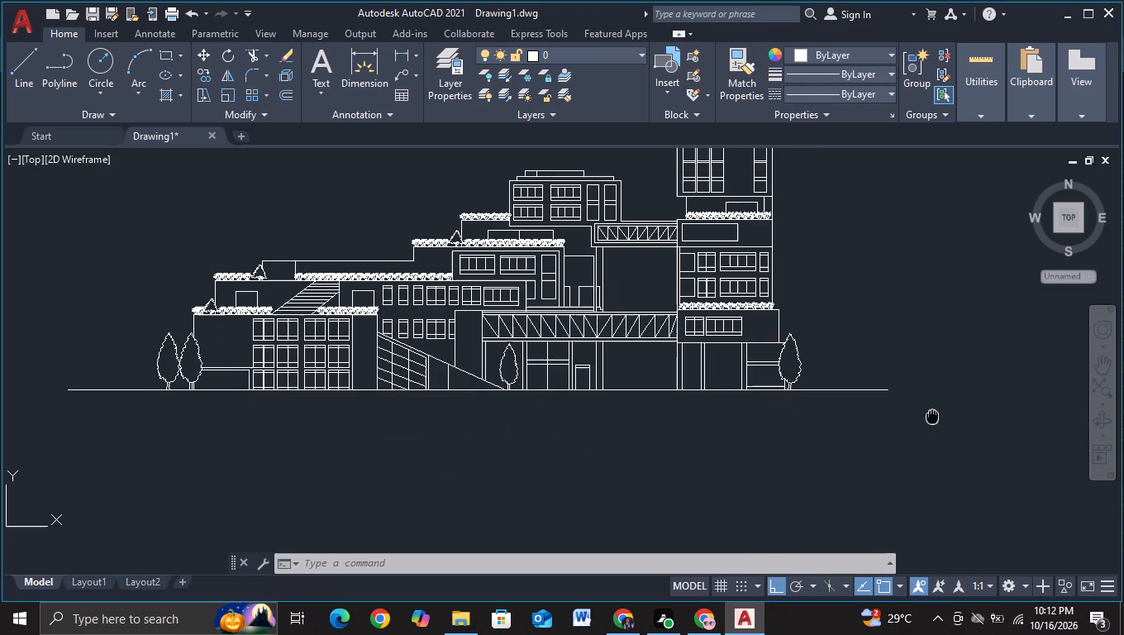
middle_click_drag(932, 416, 931, 412)
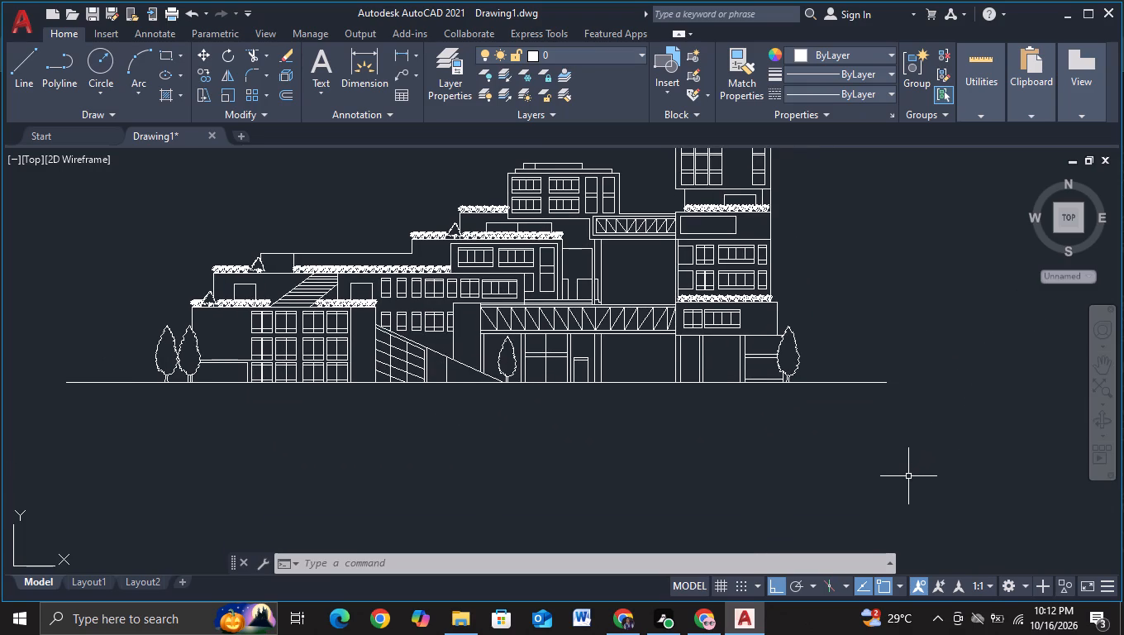
middle_click_drag(902, 476, 893, 420)
middle_click_drag(889, 454, 876, 424)
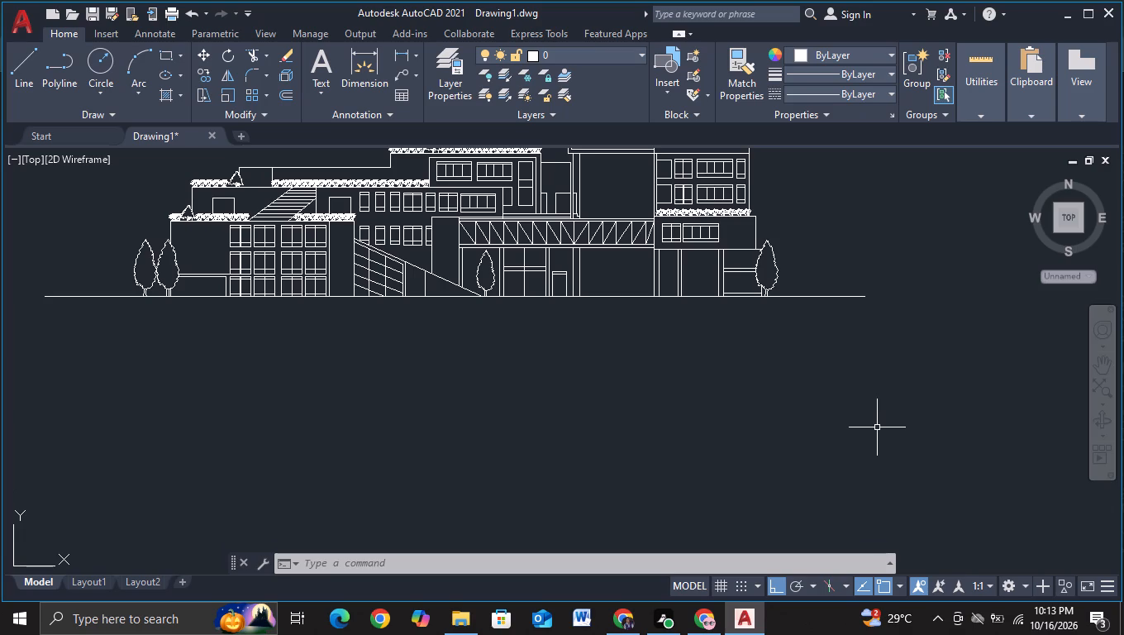
middle_click_drag(722, 418, 783, 457)
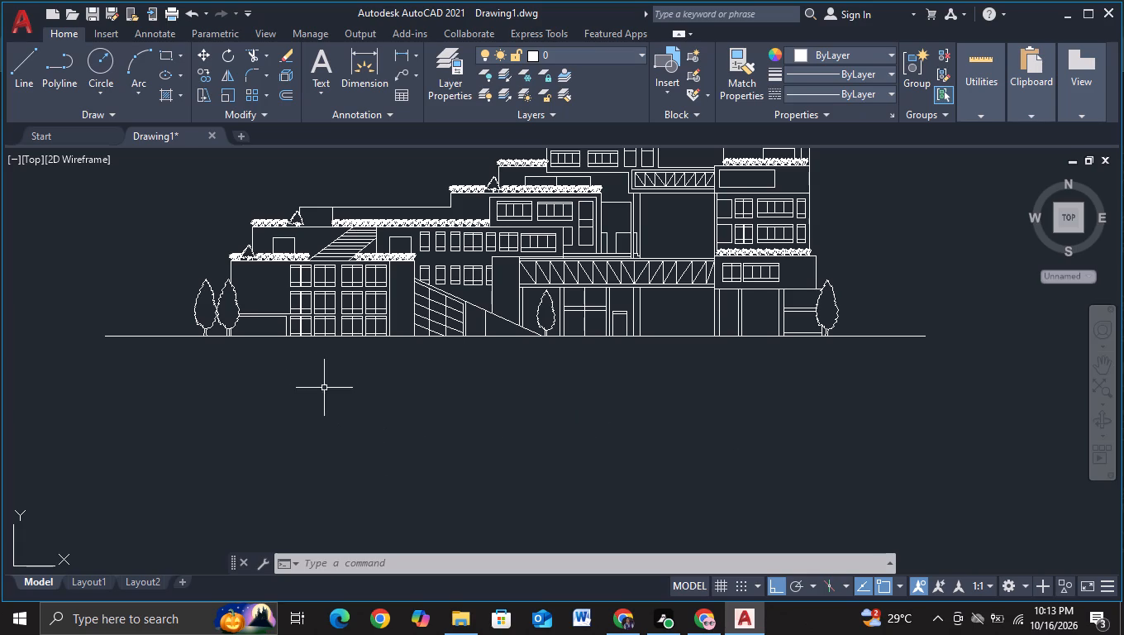
middle_click_drag(350, 404, 544, 434)
scroll(545, 434, "down", 1)
middle_click_drag(547, 437, 547, 423)
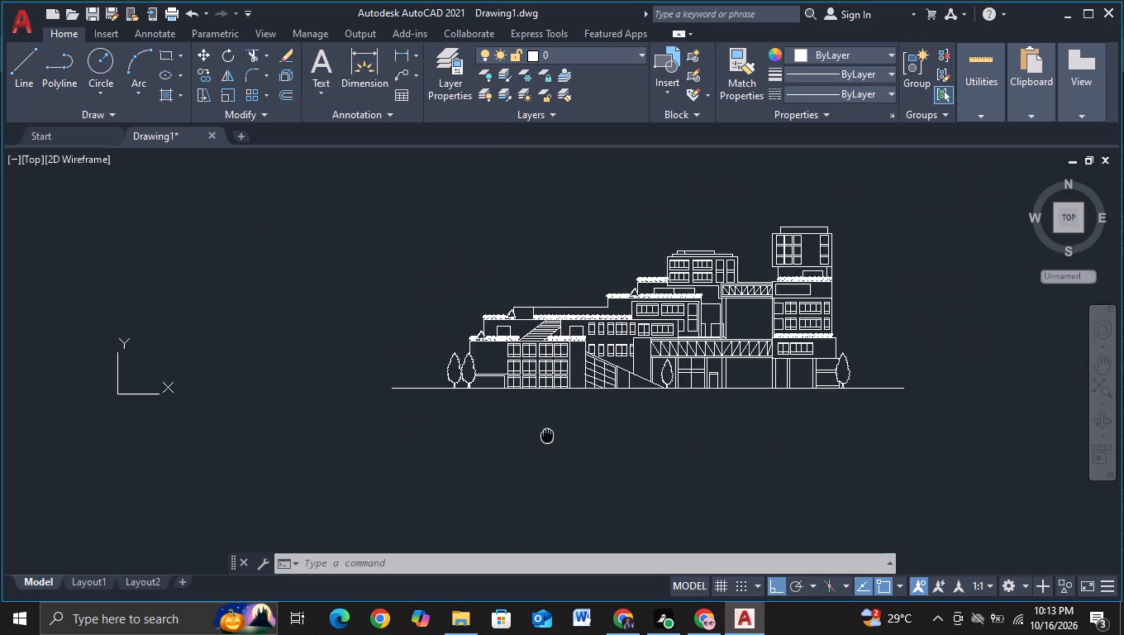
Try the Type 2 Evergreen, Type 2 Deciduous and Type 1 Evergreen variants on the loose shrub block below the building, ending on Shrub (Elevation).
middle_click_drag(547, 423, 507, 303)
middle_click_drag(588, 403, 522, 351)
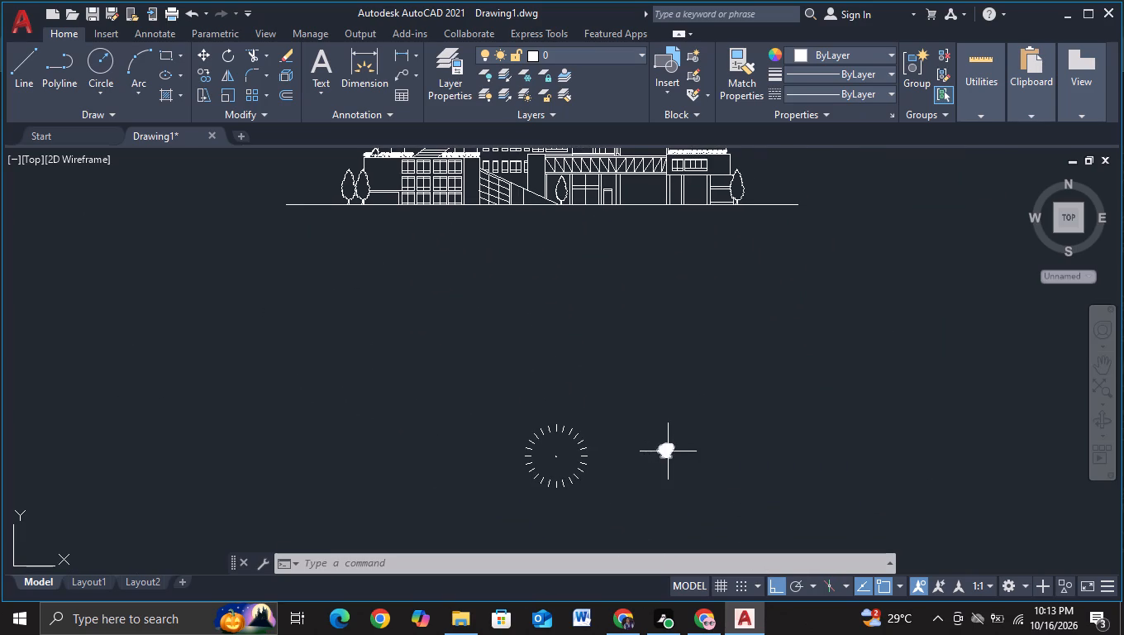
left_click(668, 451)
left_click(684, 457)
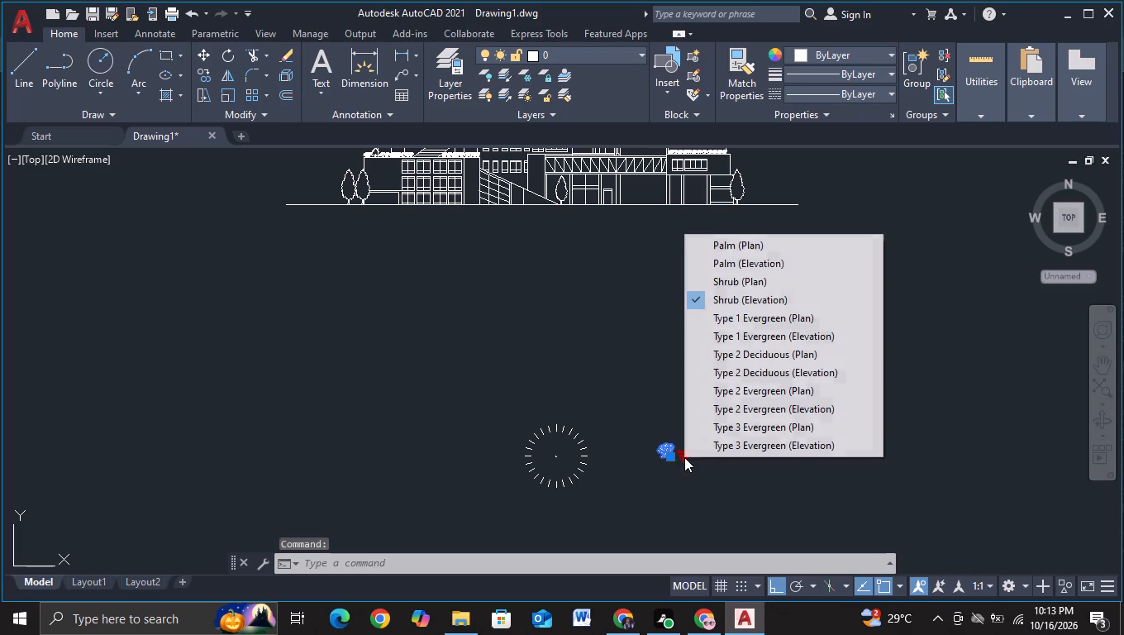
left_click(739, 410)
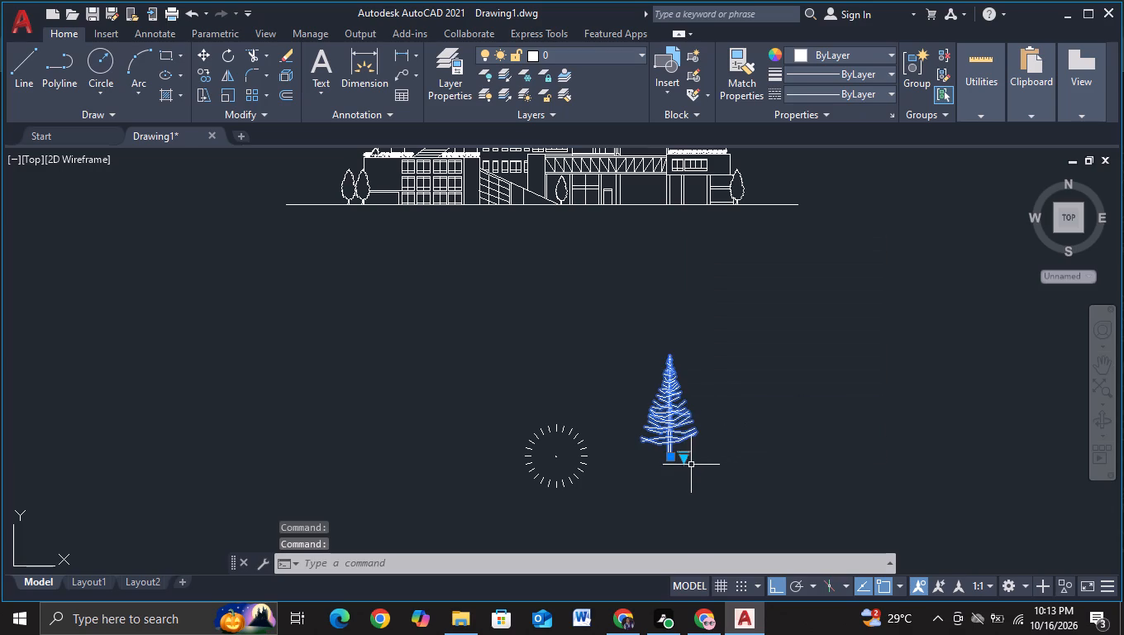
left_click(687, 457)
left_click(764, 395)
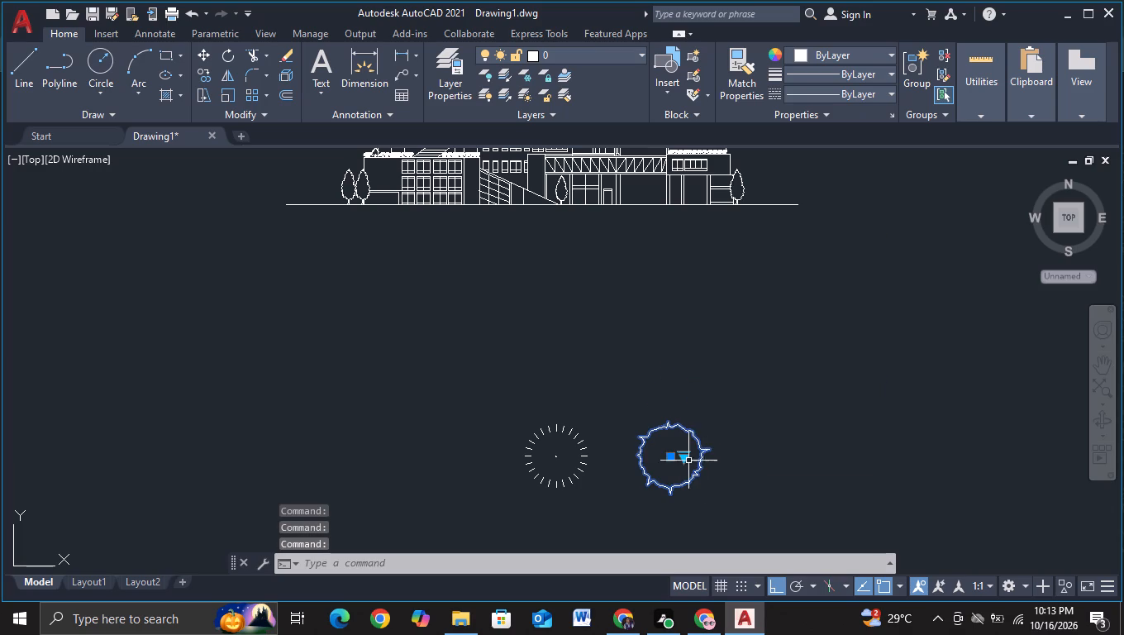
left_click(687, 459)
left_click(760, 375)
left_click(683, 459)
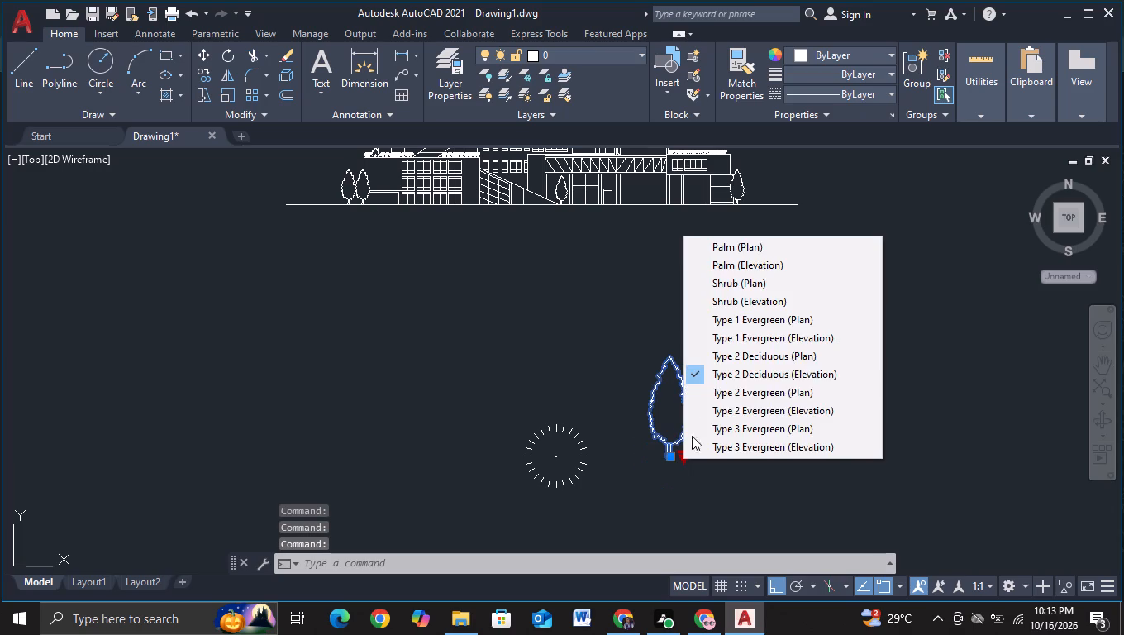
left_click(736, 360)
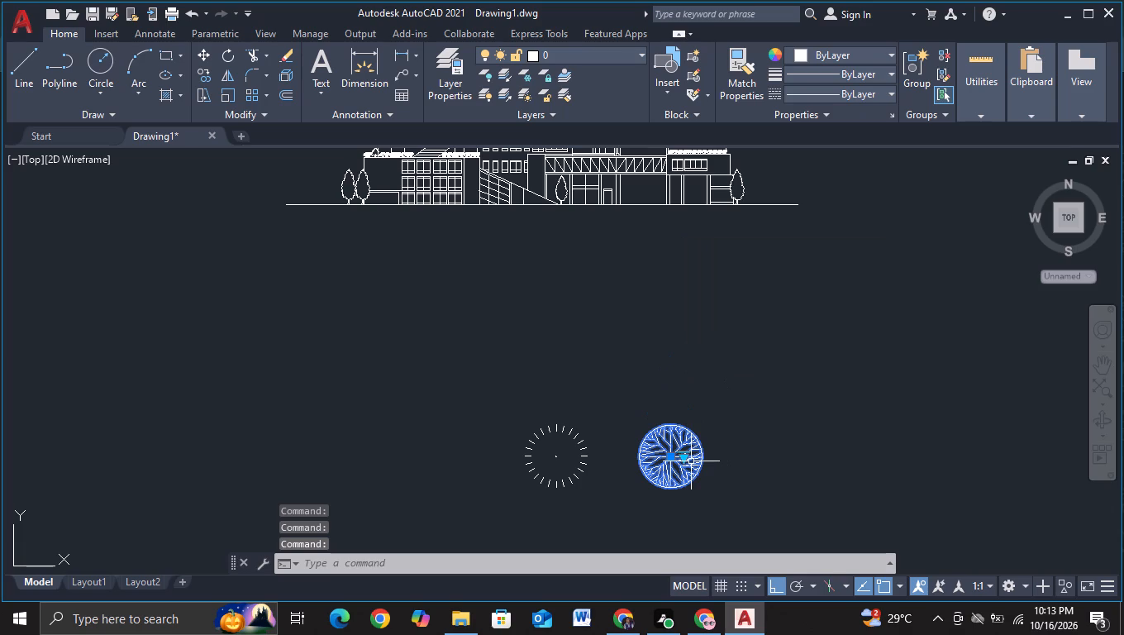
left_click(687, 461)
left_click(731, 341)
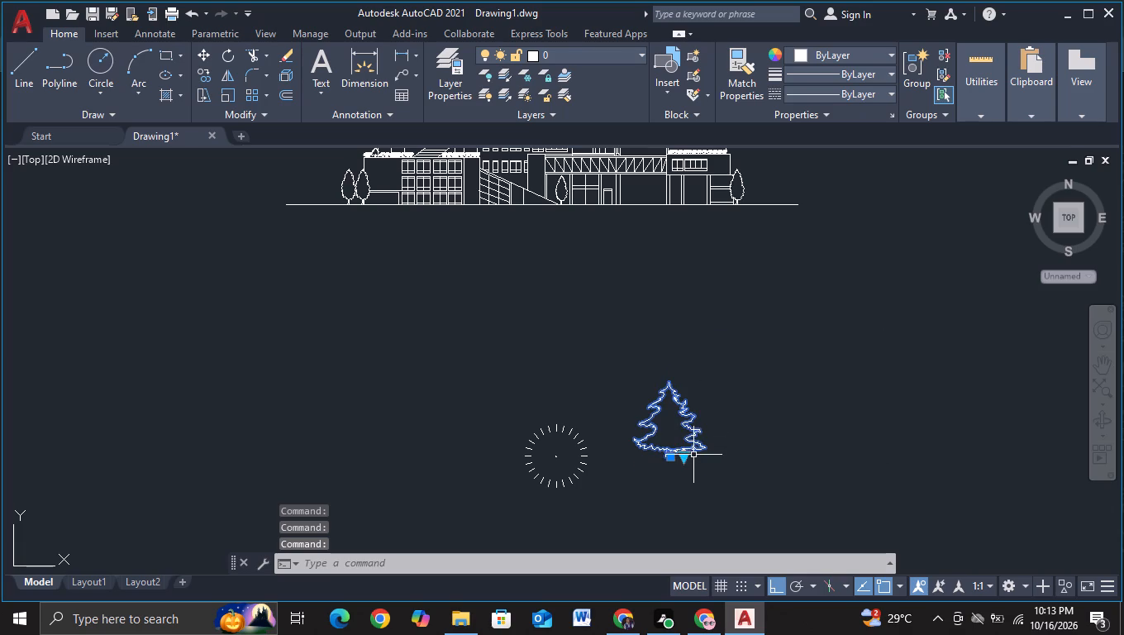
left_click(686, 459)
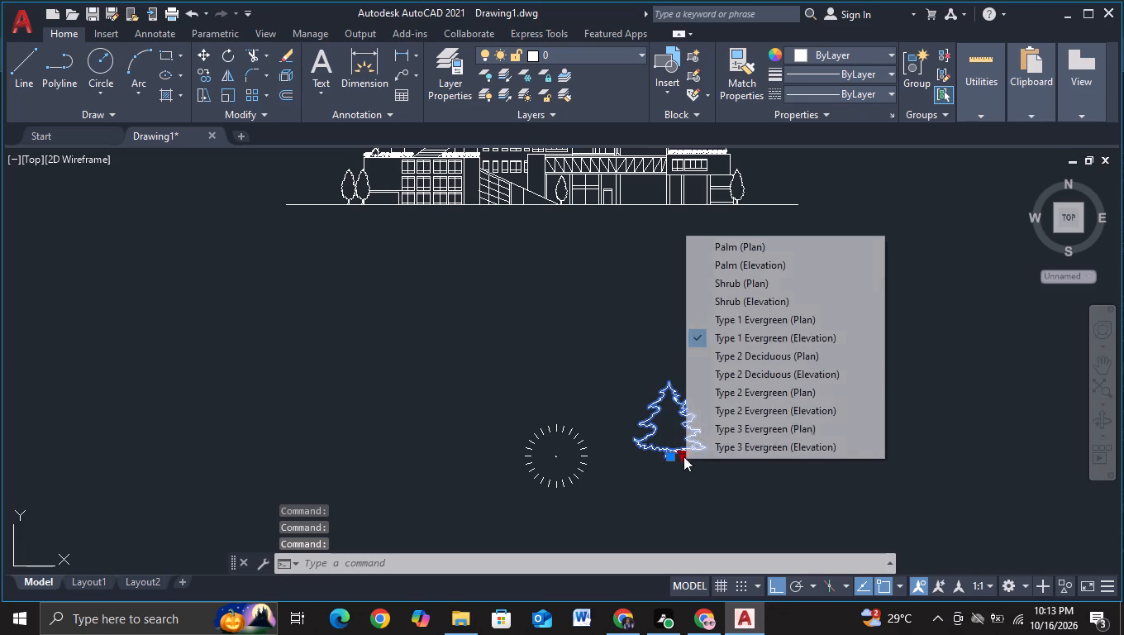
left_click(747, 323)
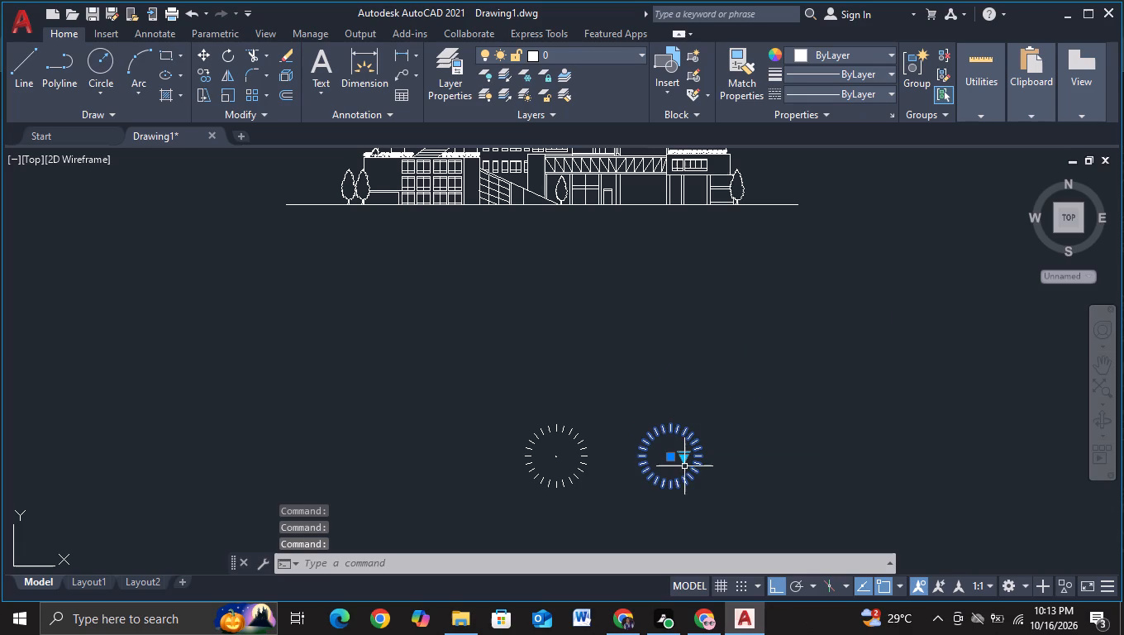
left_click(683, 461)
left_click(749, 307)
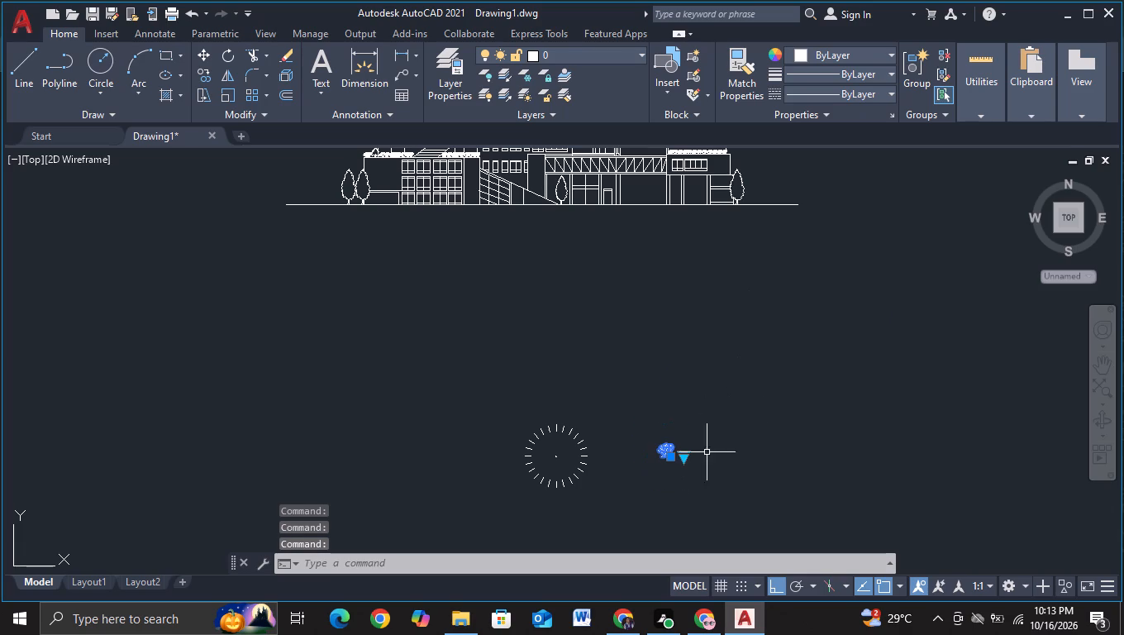
Switch the loose shrub block below the building to its Shrub (Plan) variant and deselect it.
left_click(683, 460)
left_click(769, 288)
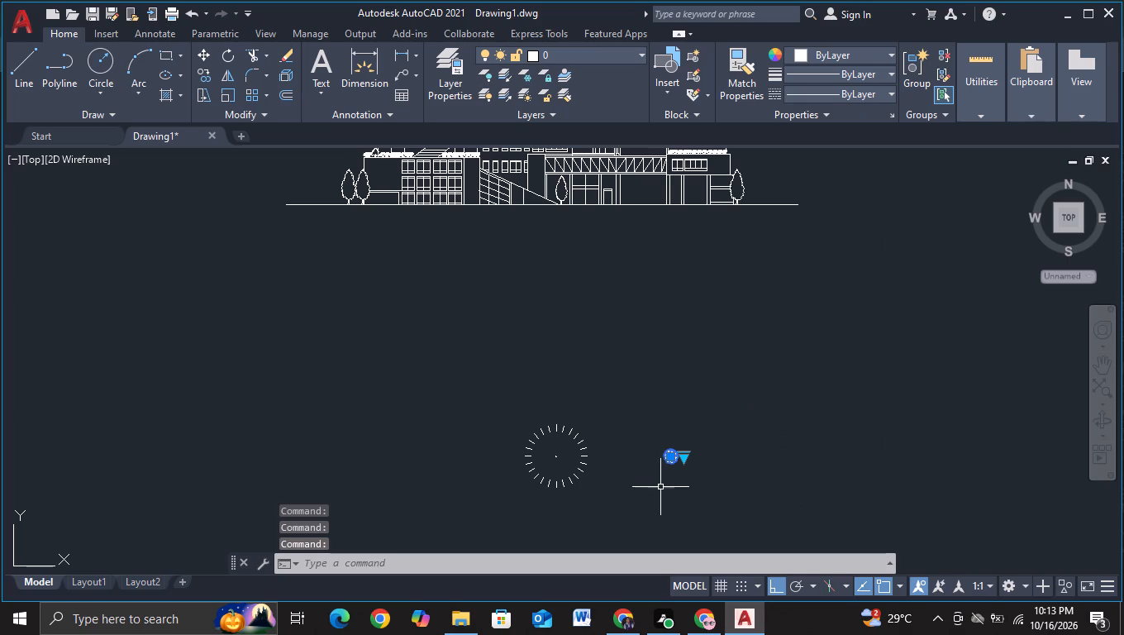
scroll(650, 487, "up", 3)
scroll(763, 394, "up", 2)
middle_click_drag(745, 408, 702, 450)
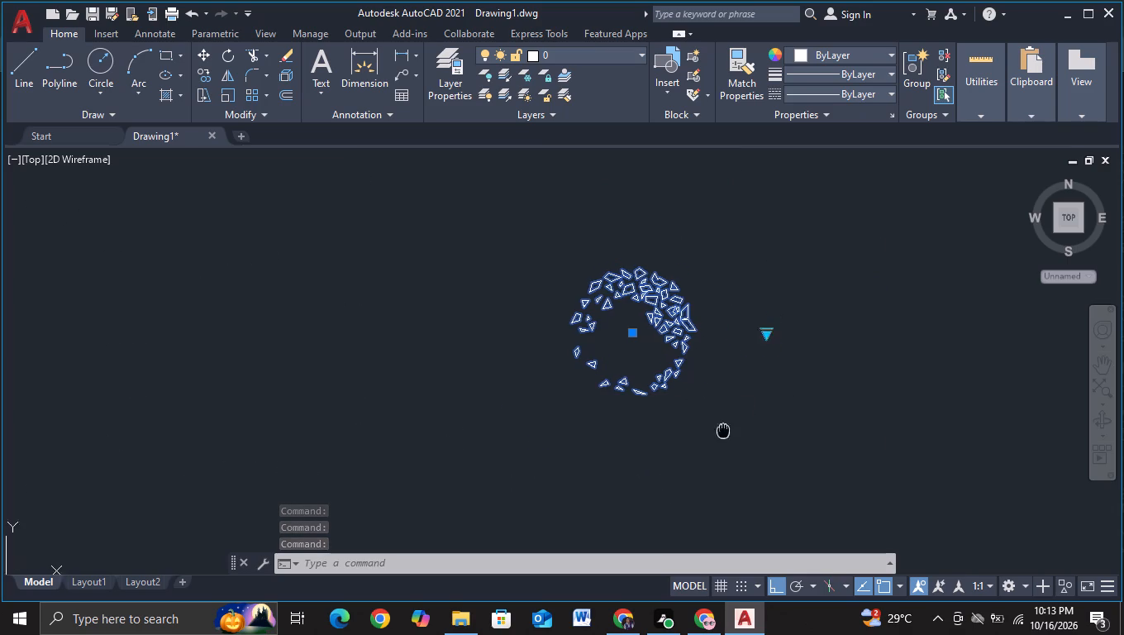
middle_click_drag(702, 450, 670, 475)
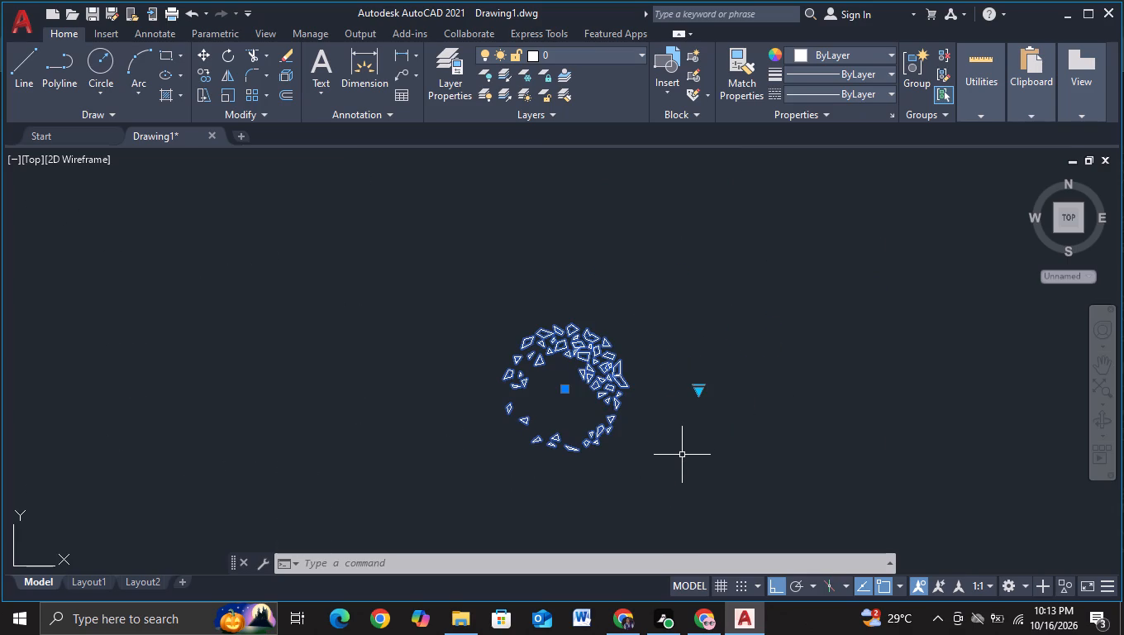
left_click(670, 465)
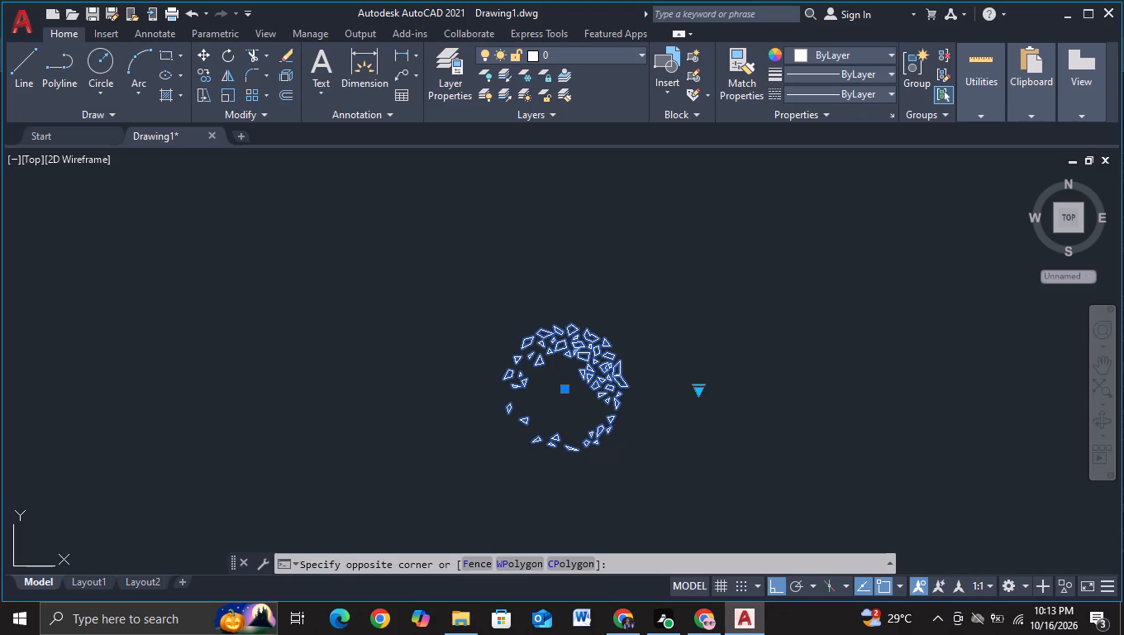
key("Escape")
key("Escape")
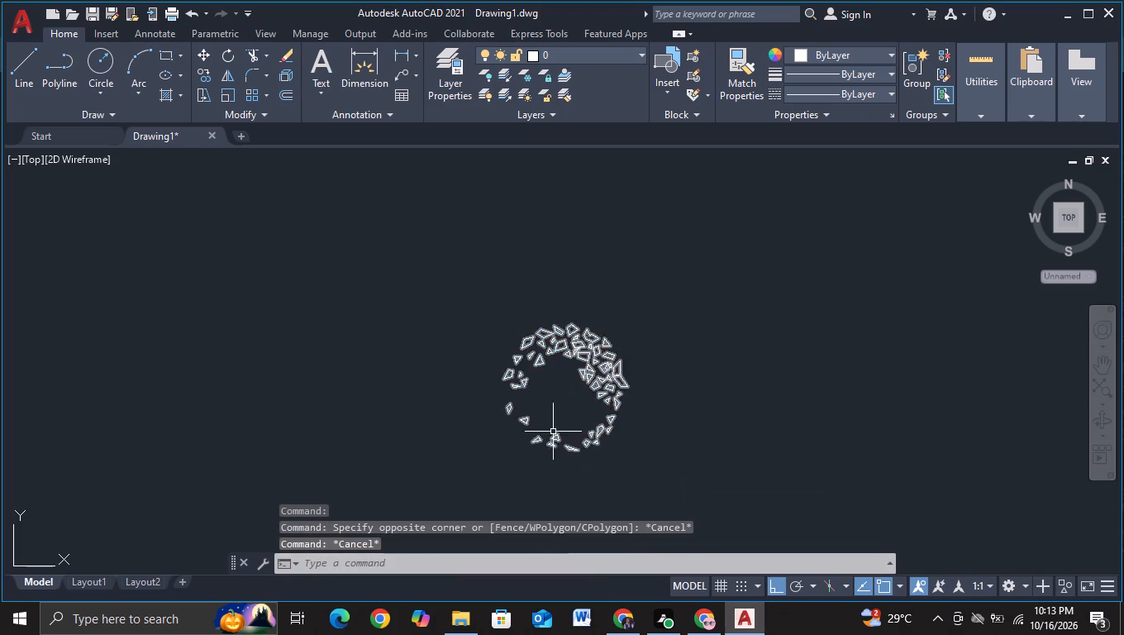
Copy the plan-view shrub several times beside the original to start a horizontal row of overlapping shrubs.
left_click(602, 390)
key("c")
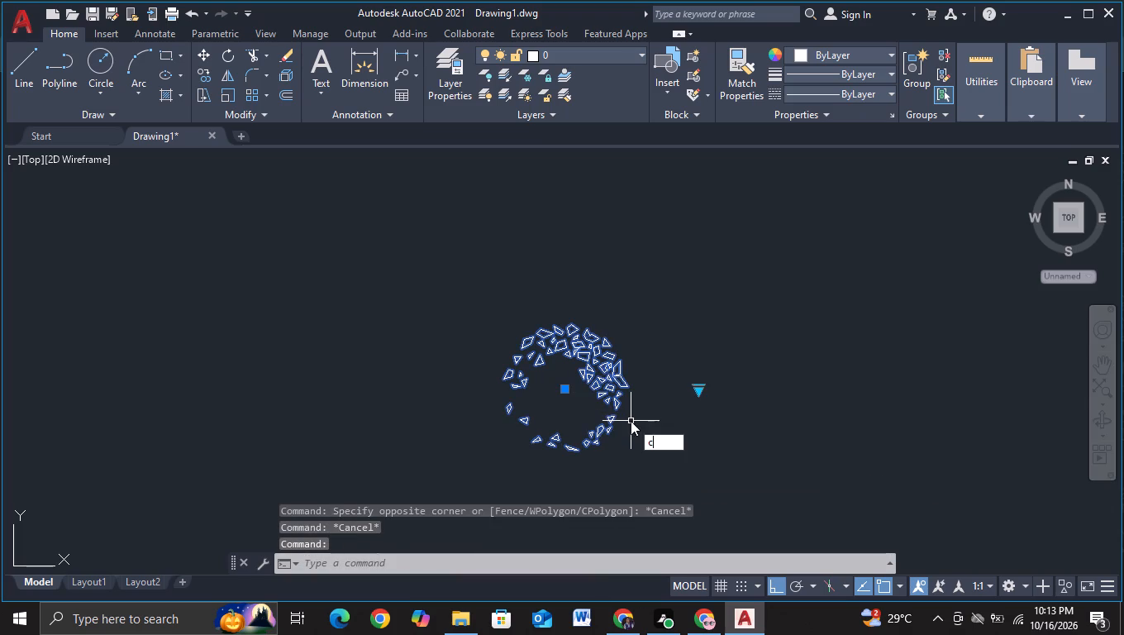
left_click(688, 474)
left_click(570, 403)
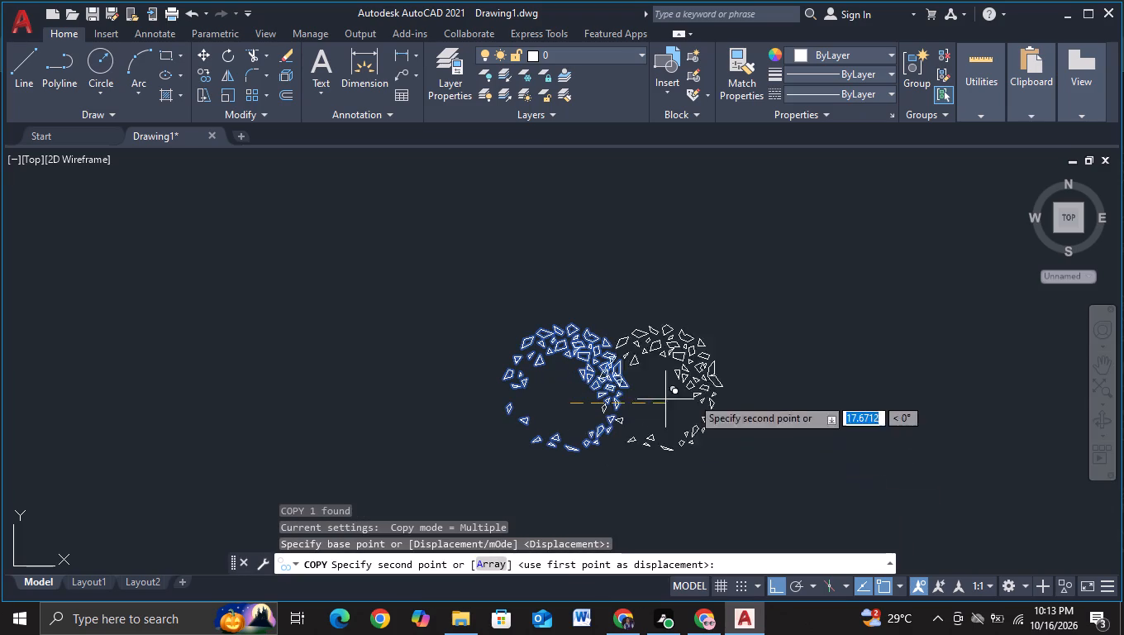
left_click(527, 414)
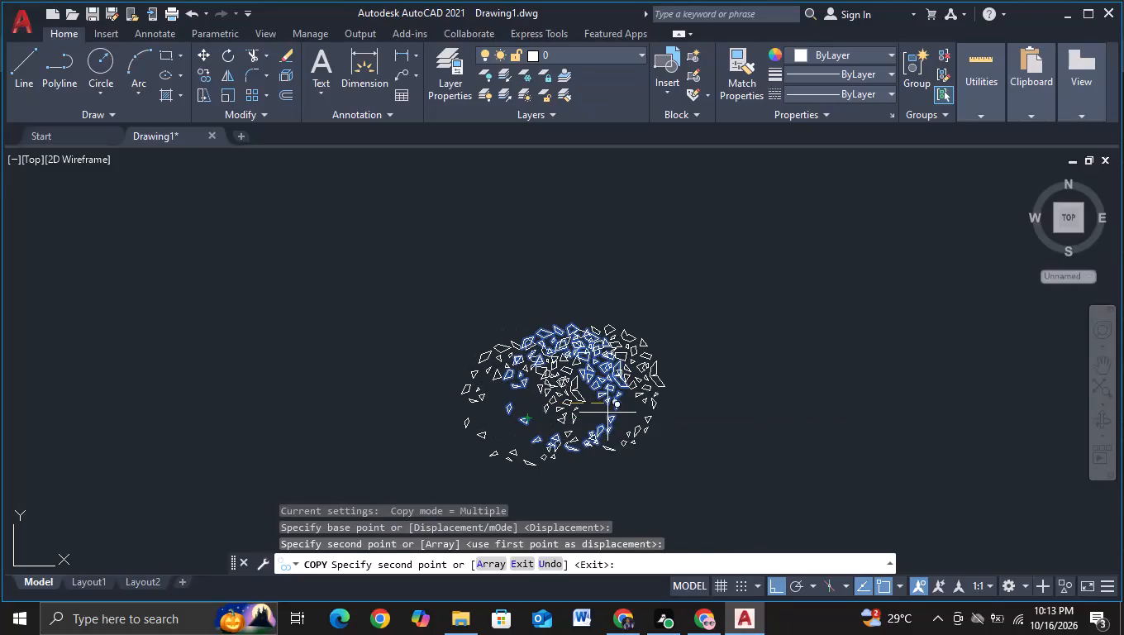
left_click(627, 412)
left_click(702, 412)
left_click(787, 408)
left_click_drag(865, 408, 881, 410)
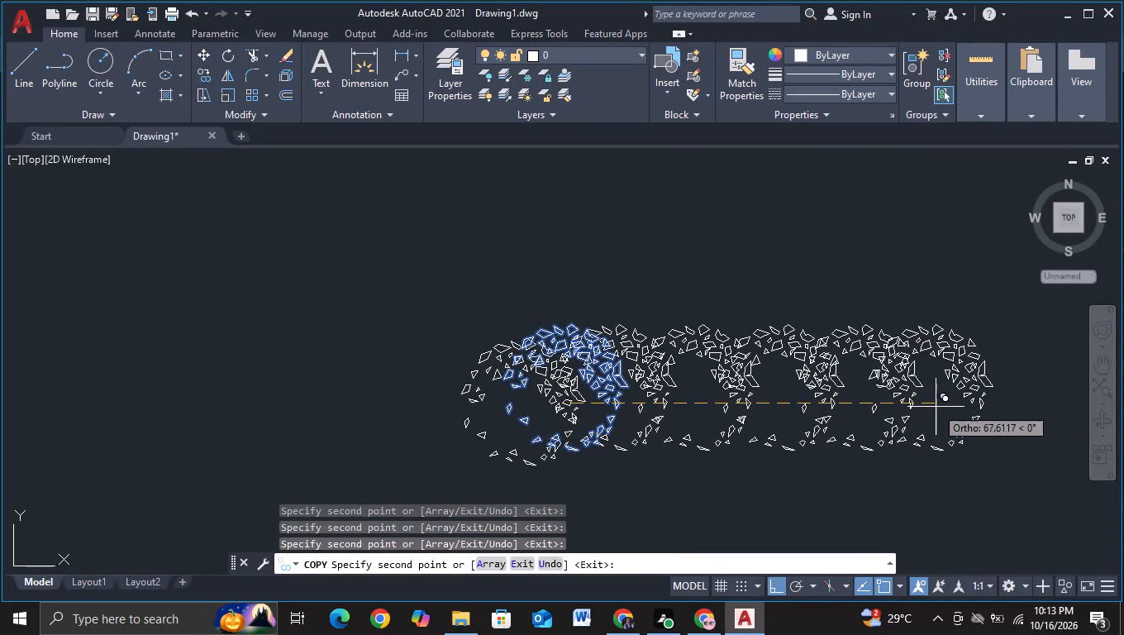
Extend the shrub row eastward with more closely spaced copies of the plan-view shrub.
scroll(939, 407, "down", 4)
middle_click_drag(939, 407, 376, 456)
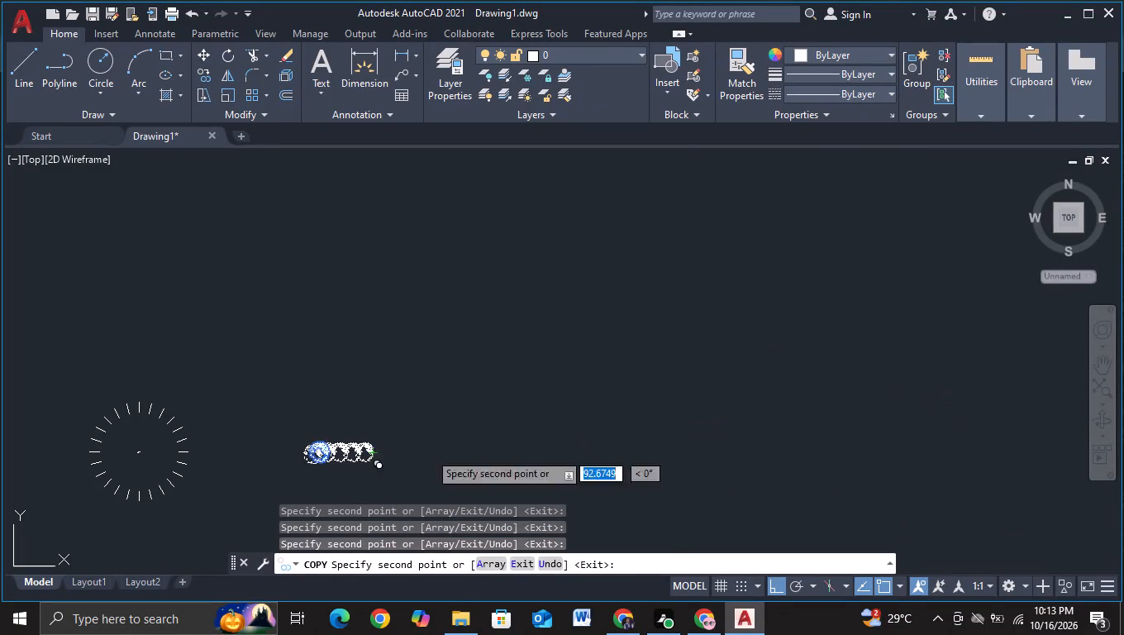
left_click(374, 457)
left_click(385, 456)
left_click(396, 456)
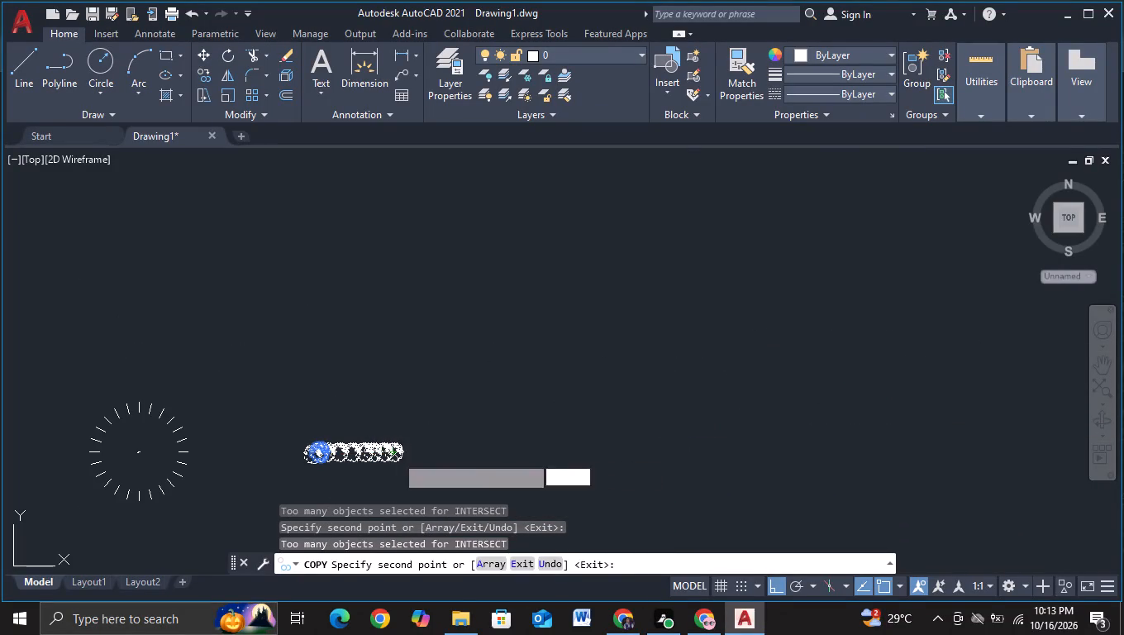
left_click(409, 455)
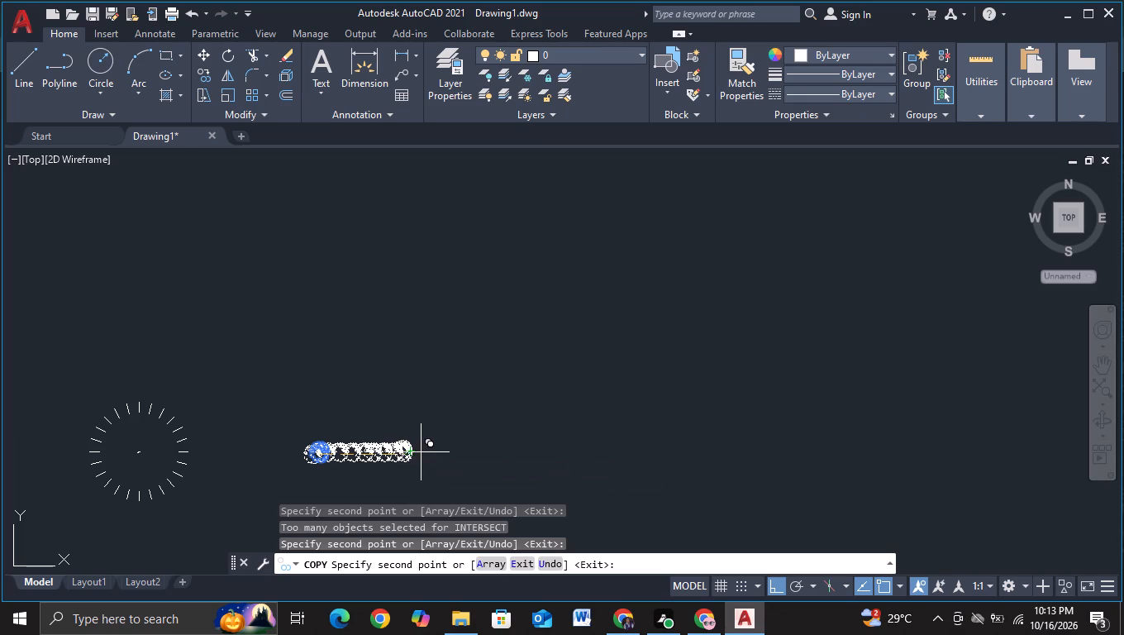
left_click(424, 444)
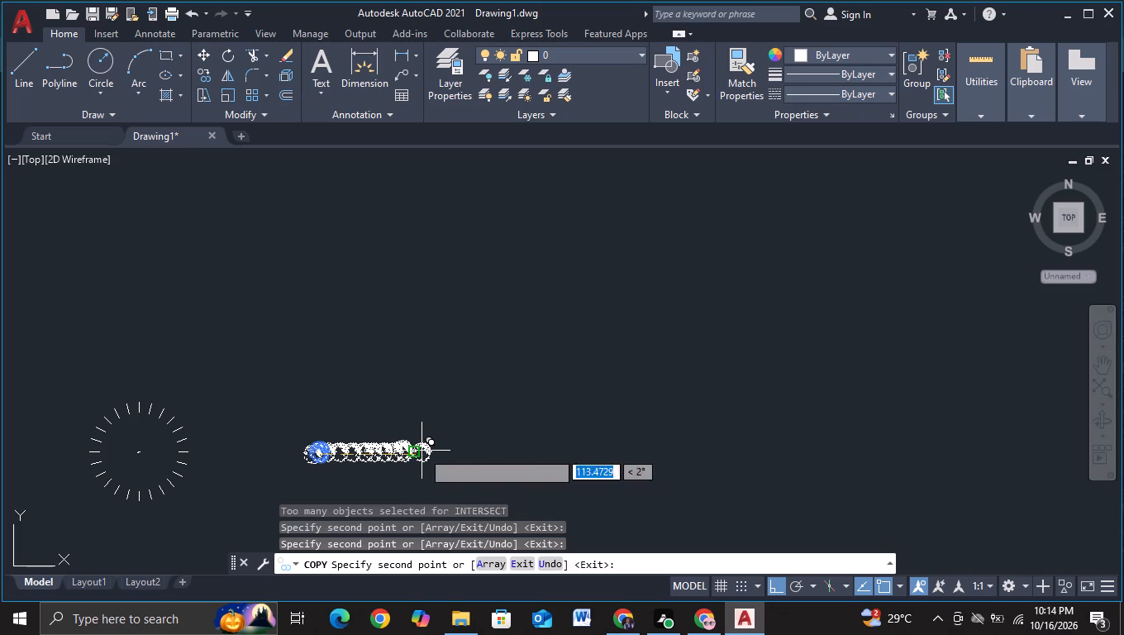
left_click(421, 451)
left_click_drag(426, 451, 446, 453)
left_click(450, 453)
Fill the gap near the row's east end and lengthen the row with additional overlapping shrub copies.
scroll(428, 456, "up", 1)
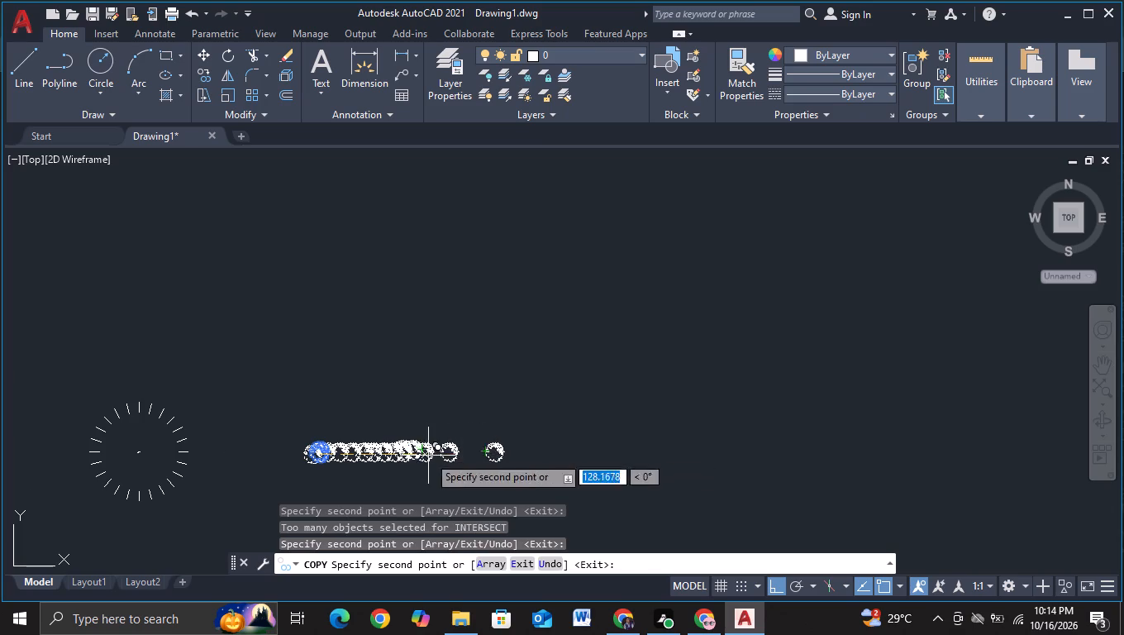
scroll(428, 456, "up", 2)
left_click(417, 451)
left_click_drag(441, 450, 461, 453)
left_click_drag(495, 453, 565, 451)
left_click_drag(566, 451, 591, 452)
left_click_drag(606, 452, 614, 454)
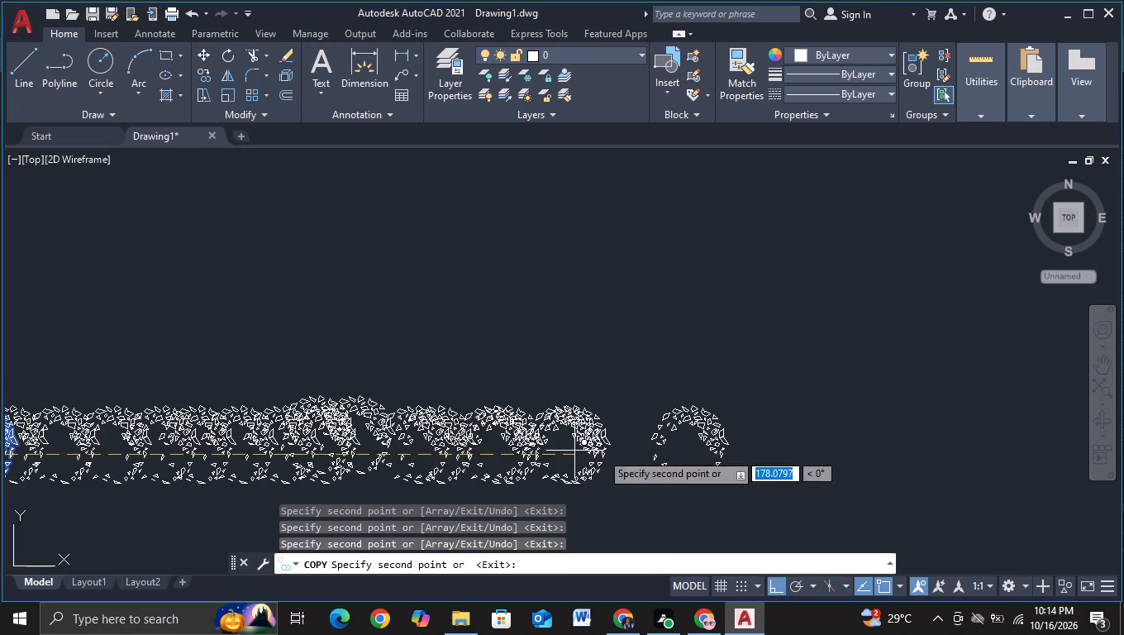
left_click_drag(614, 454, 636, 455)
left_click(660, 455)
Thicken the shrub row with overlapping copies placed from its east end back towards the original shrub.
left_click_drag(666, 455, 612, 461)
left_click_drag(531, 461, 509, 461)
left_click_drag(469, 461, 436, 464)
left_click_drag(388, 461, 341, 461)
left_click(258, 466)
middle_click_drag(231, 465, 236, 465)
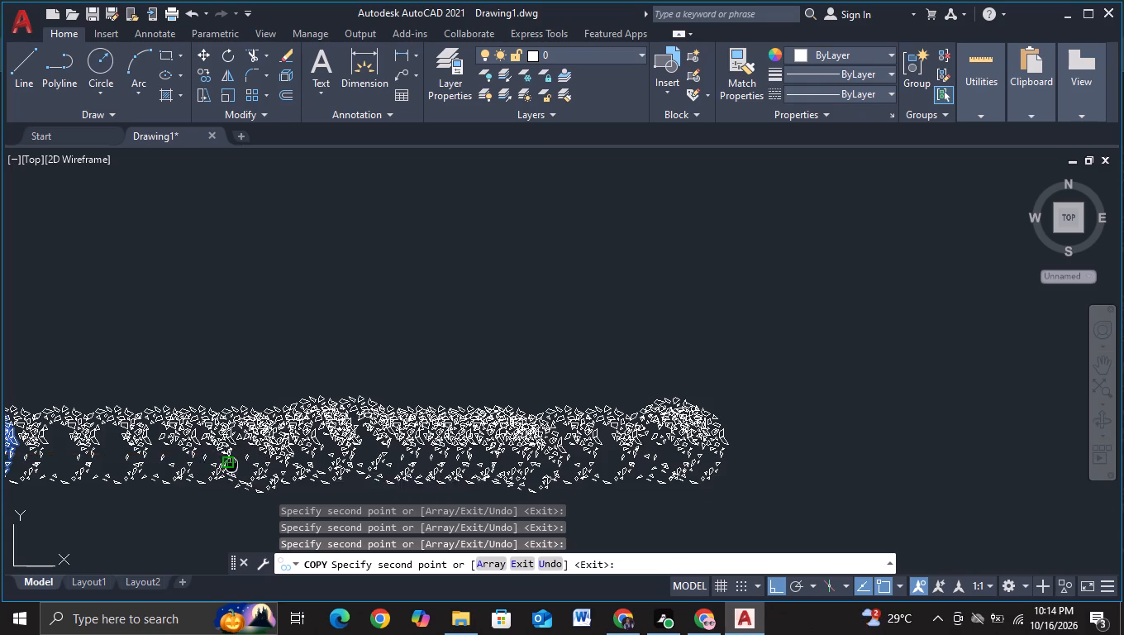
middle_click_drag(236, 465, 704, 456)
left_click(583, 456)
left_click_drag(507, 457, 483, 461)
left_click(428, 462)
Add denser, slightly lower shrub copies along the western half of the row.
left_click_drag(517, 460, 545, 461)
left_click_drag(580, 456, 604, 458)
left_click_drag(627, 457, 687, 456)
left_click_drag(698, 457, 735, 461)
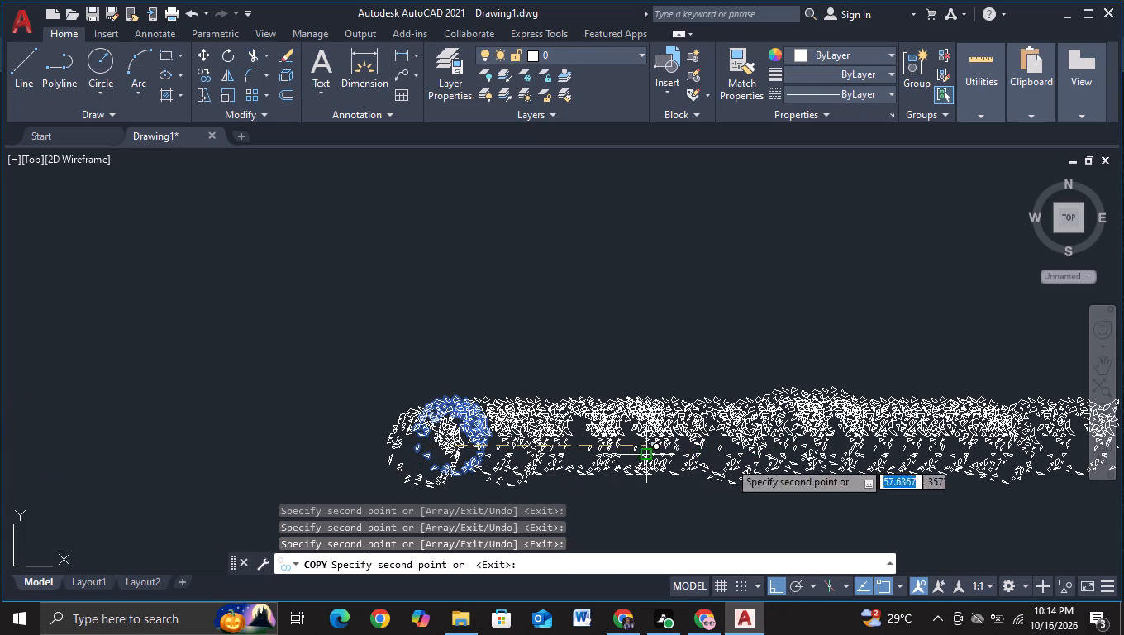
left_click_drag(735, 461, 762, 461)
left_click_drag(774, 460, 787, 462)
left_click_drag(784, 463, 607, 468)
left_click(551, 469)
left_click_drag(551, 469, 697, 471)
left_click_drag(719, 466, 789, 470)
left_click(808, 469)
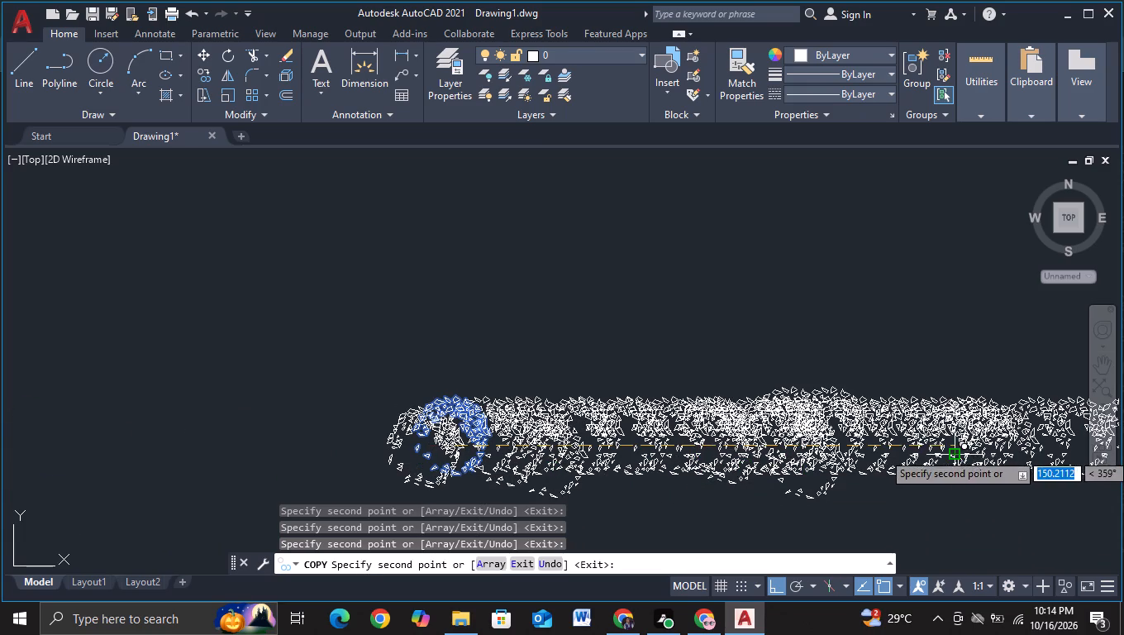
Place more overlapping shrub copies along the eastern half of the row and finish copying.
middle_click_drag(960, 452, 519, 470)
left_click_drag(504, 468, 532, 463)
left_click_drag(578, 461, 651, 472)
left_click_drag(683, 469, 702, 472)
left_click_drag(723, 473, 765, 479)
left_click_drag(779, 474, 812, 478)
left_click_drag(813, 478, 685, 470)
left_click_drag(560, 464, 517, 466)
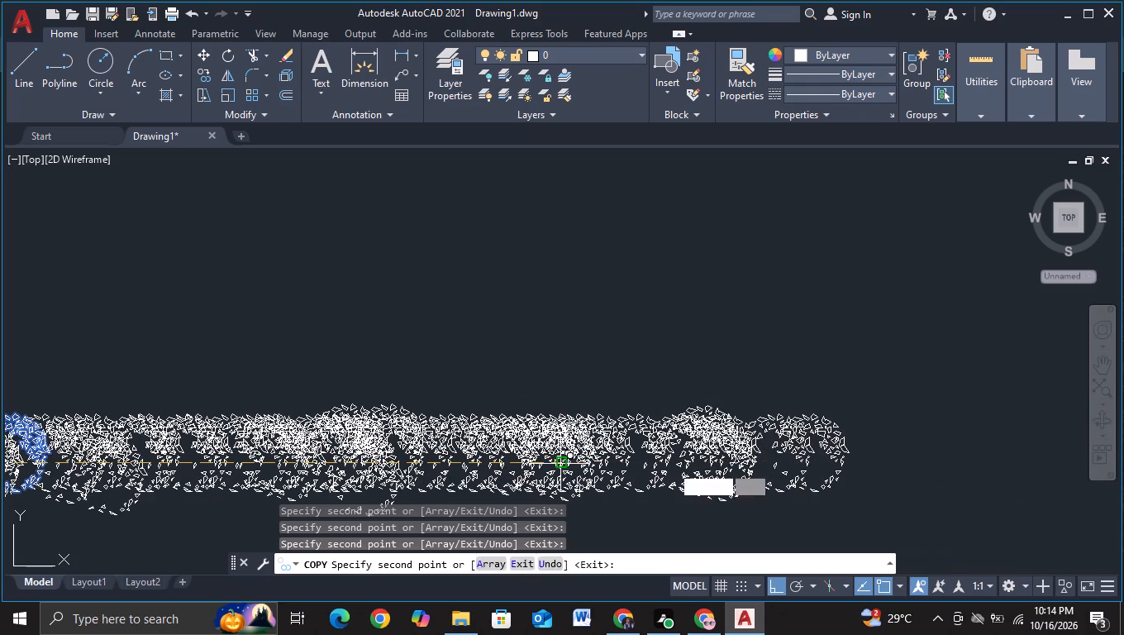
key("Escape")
Delete the entire row of plan-view shrubs below the building, including the original shrub.
scroll(476, 472, "down", 2)
middle_click_drag(612, 461, 621, 334)
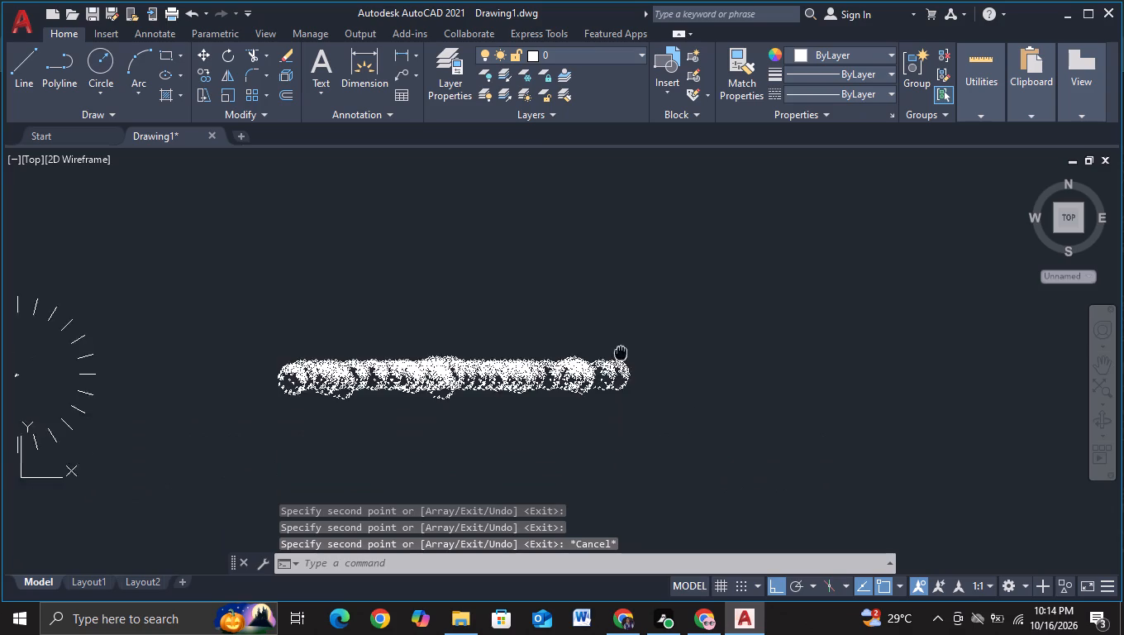
scroll(622, 331, "down", 2)
scroll(664, 383, "down", 3)
middle_click_drag(668, 389, 685, 442)
scroll(633, 423, "up", 1)
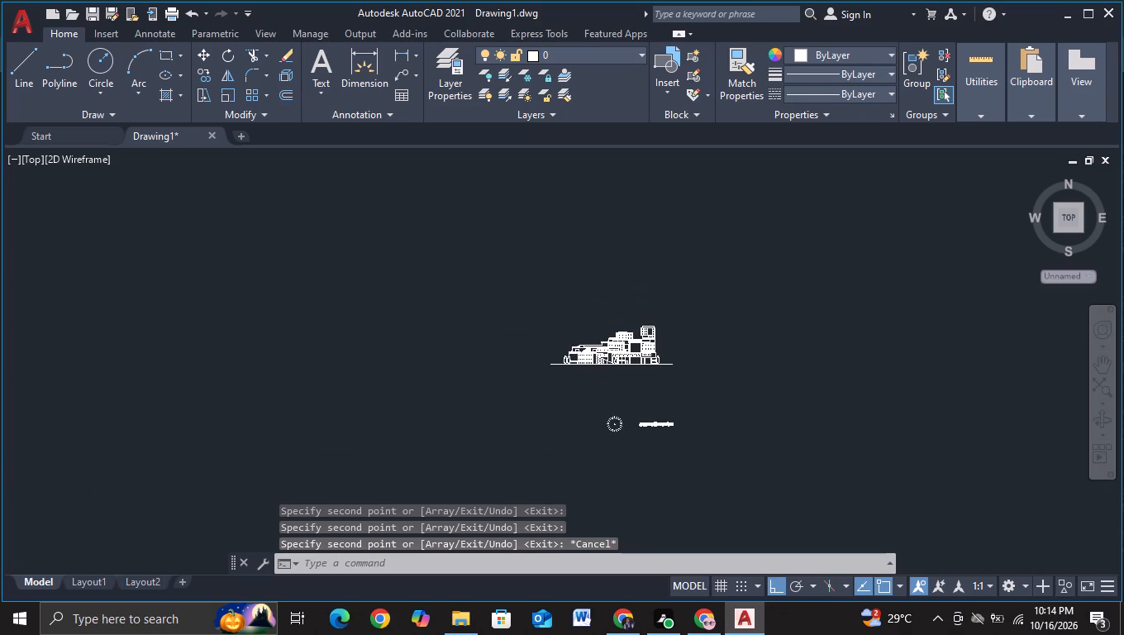
scroll(633, 423, "up", 3)
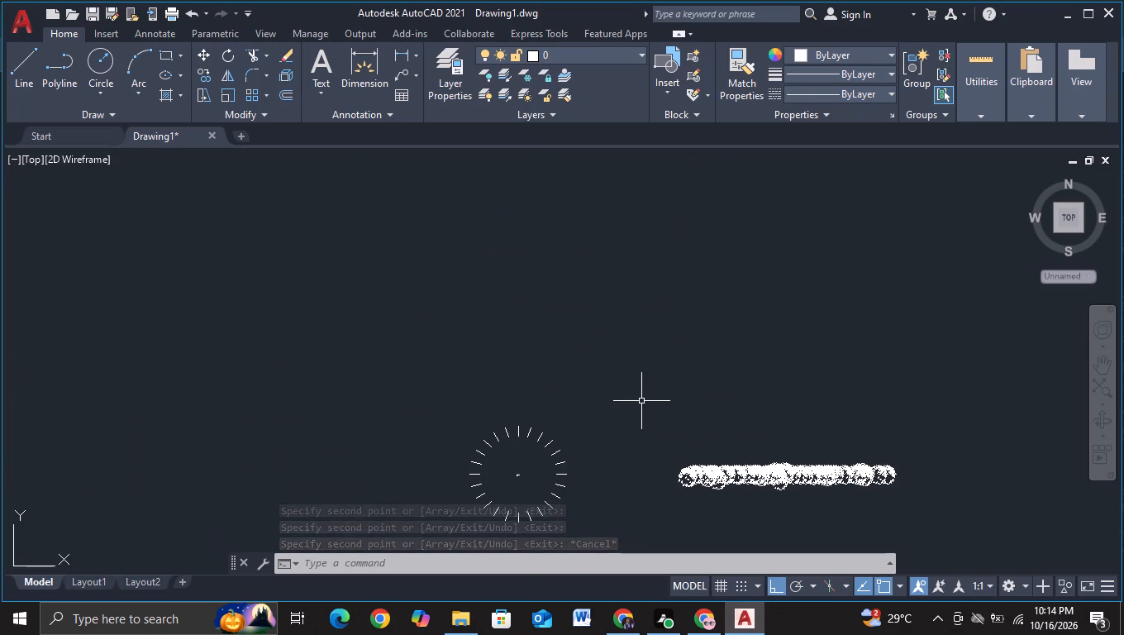
left_click_drag(641, 399, 647, 459)
left_click(916, 515)
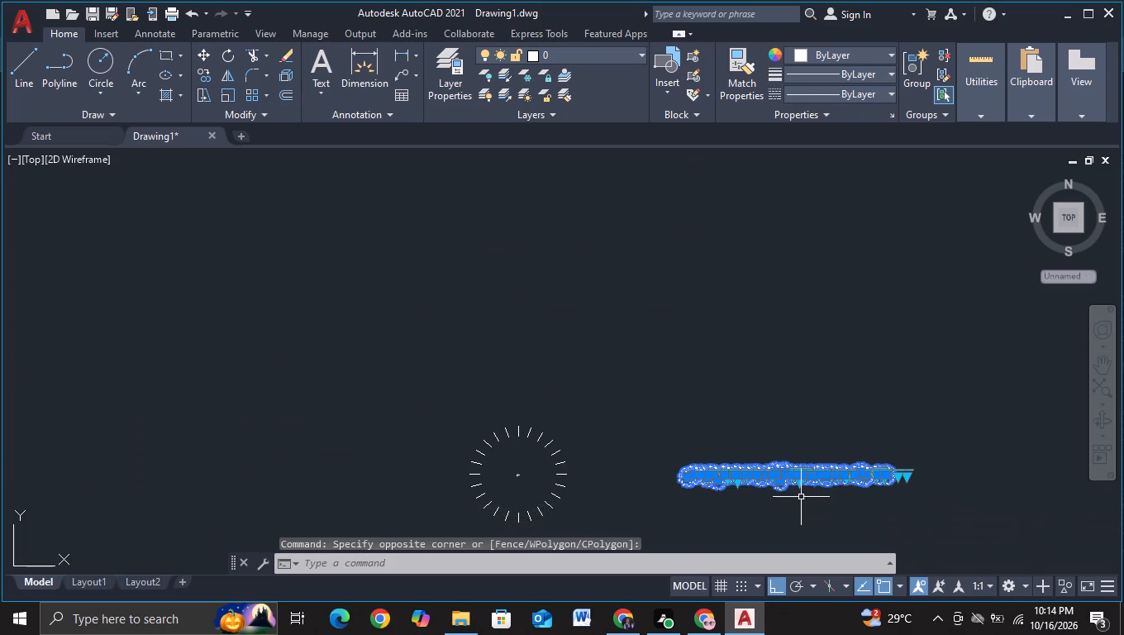
key("Delete")
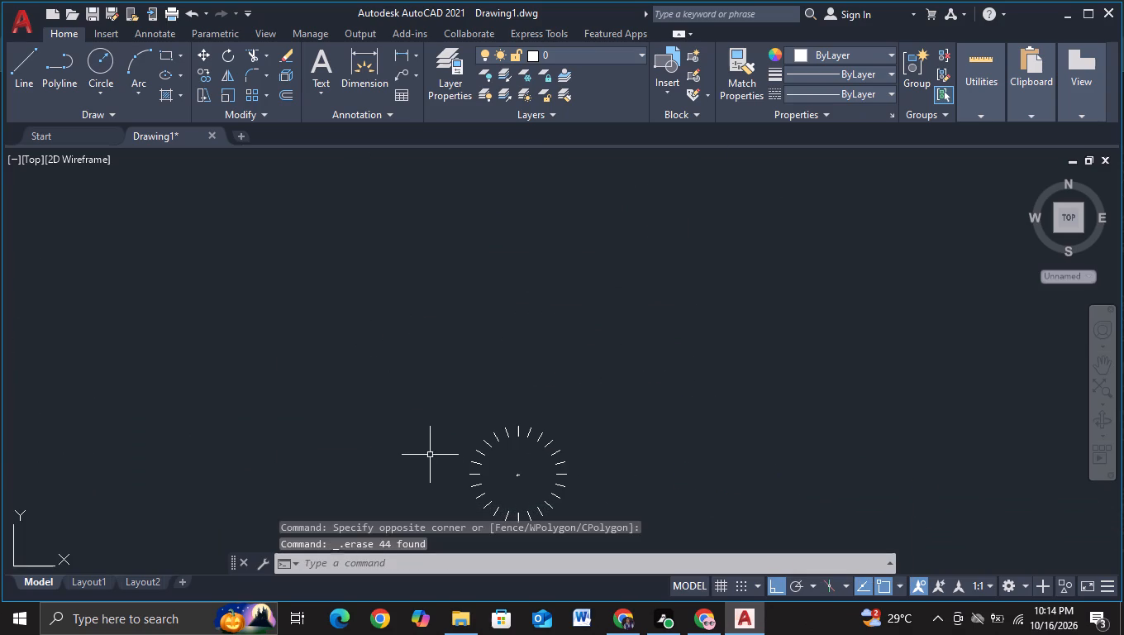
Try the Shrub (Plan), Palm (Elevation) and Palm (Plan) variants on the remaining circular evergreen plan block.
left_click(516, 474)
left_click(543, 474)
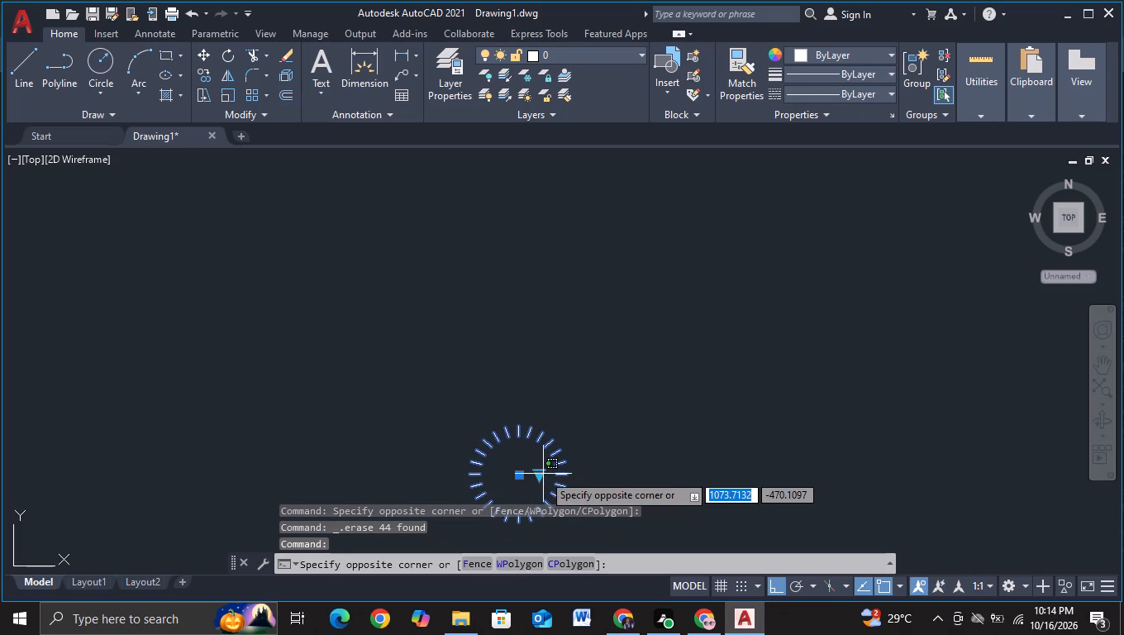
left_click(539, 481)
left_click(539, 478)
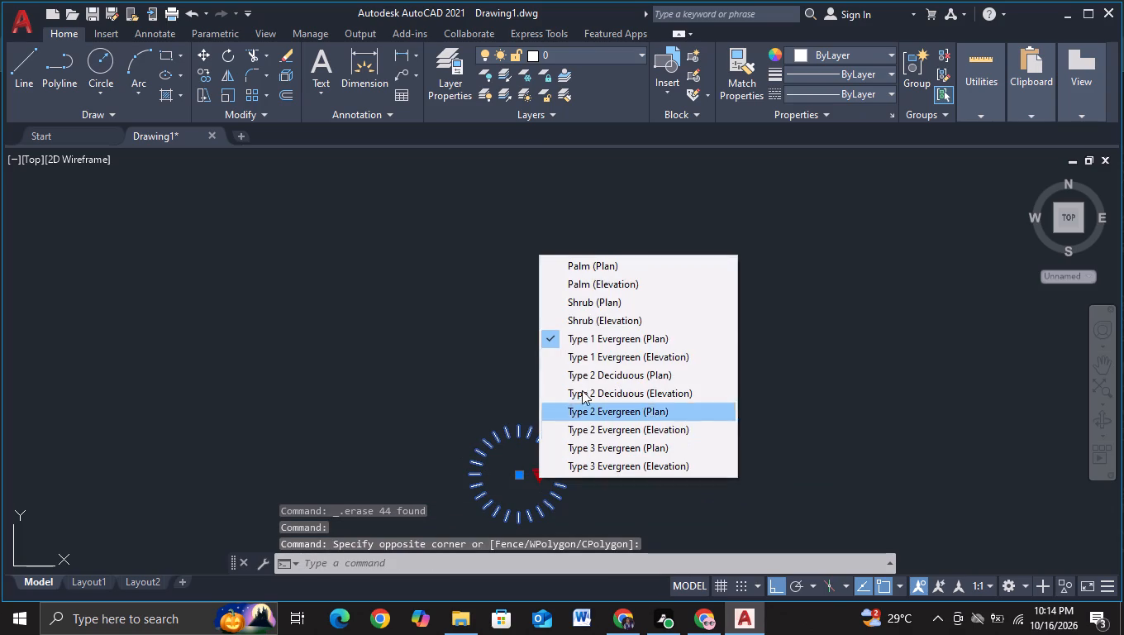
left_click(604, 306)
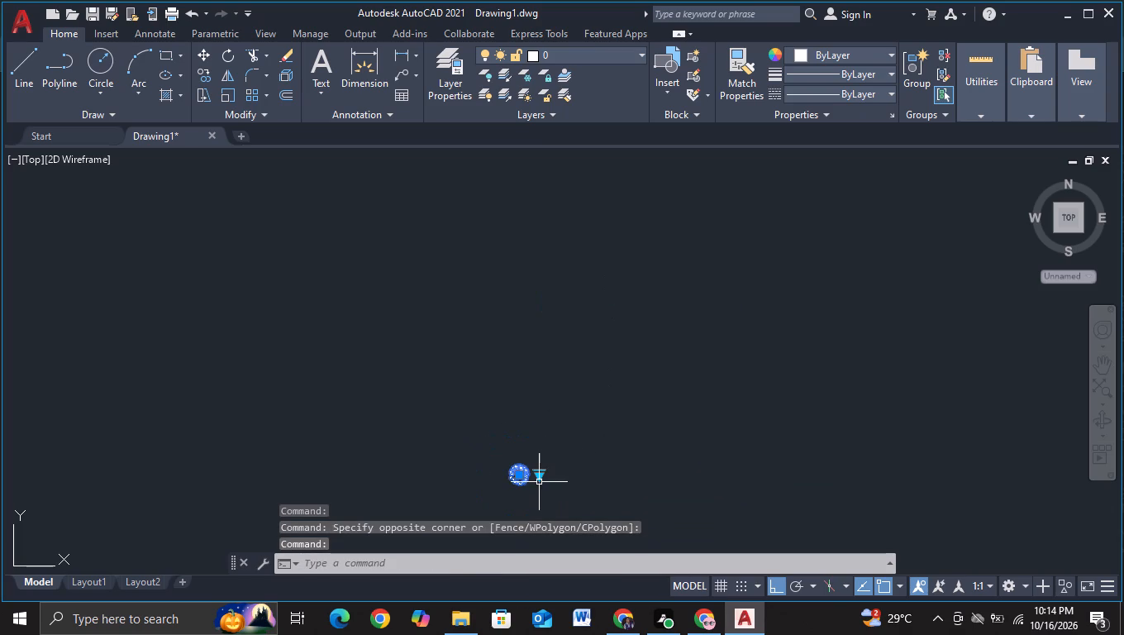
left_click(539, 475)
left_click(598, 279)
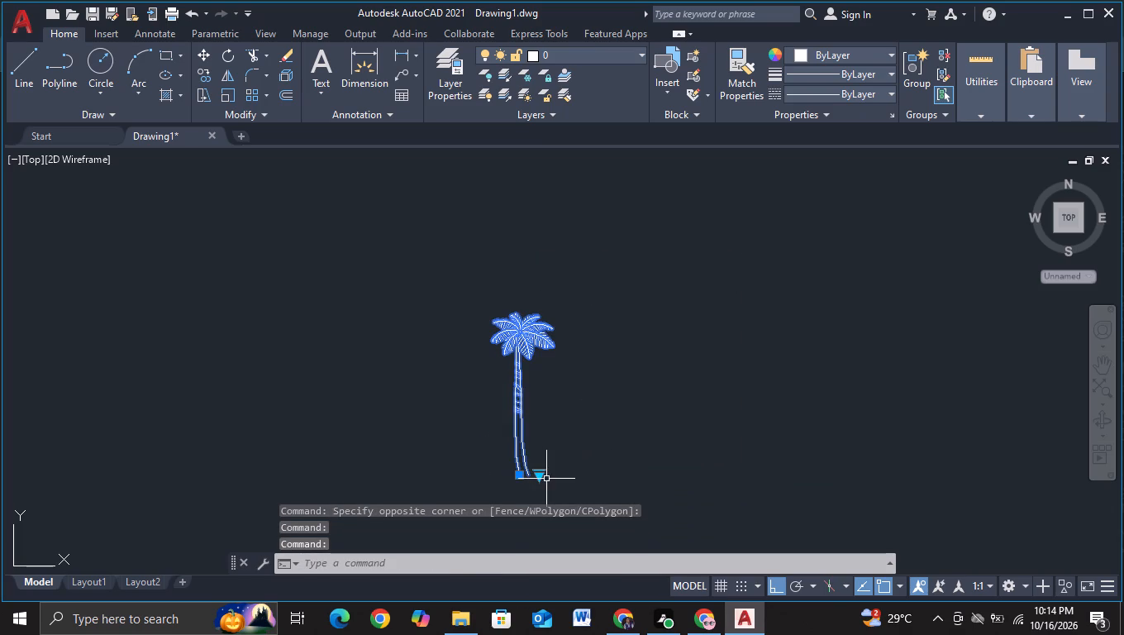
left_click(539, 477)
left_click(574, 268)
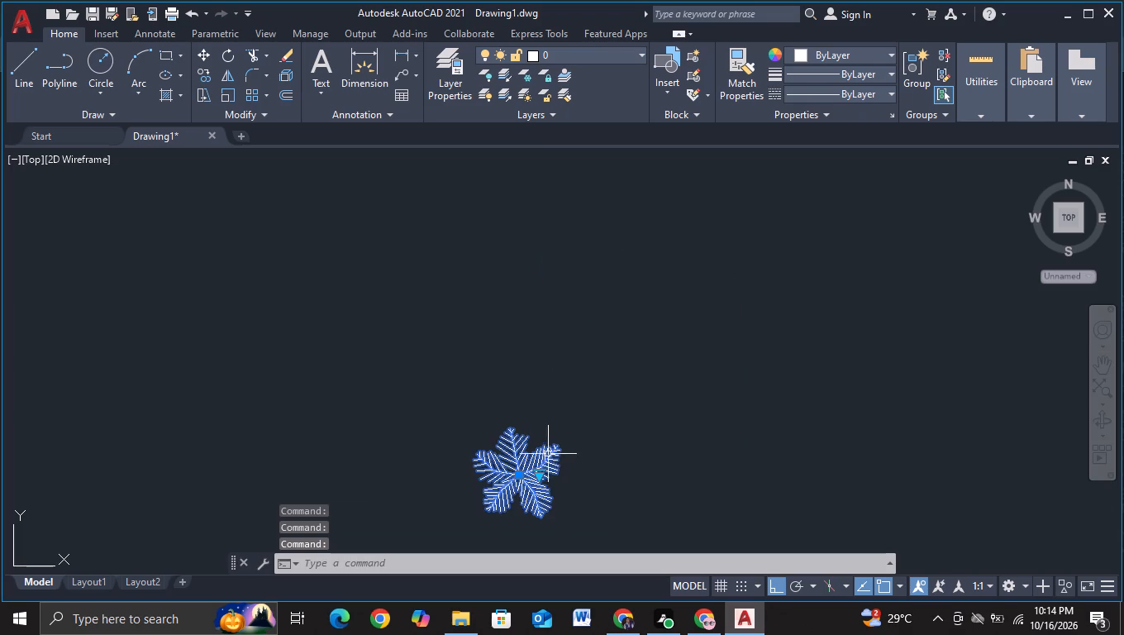
Move the plan-view palm block horizontally a short distance east by its insertion point.
left_click(541, 482)
left_click(537, 472)
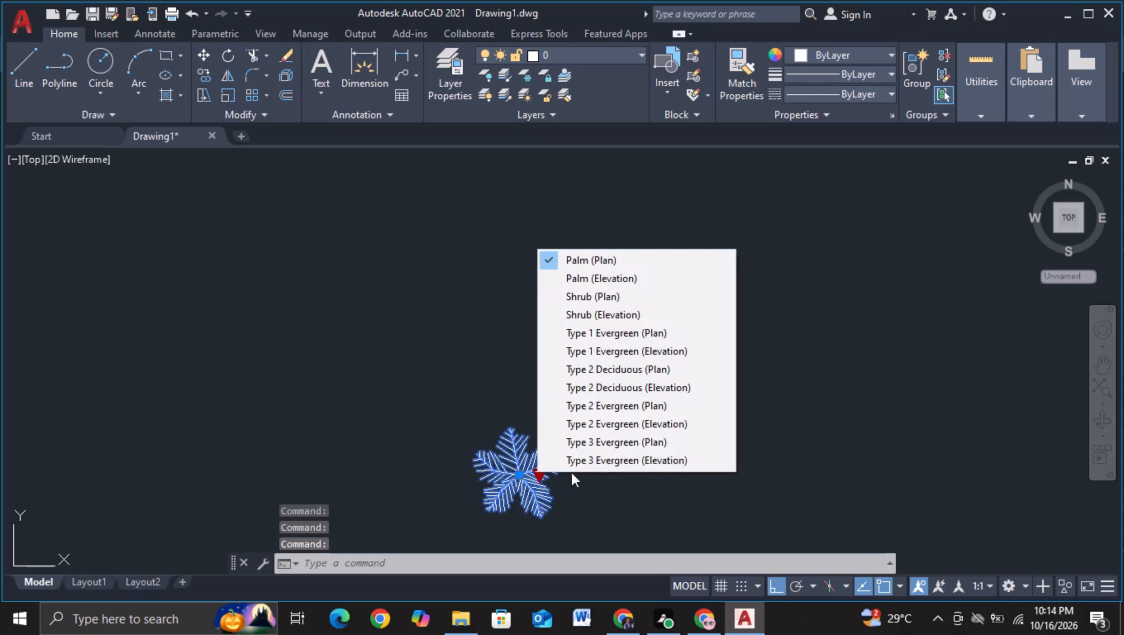
left_click(517, 475)
left_click(517, 475)
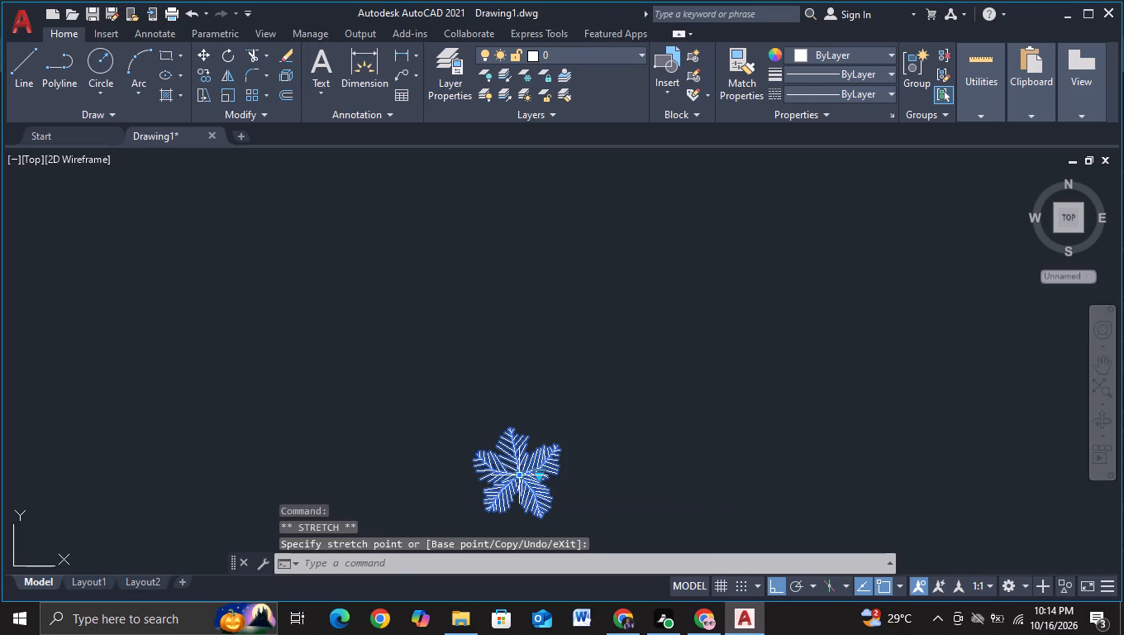
left_click(520, 480)
left_click(518, 475)
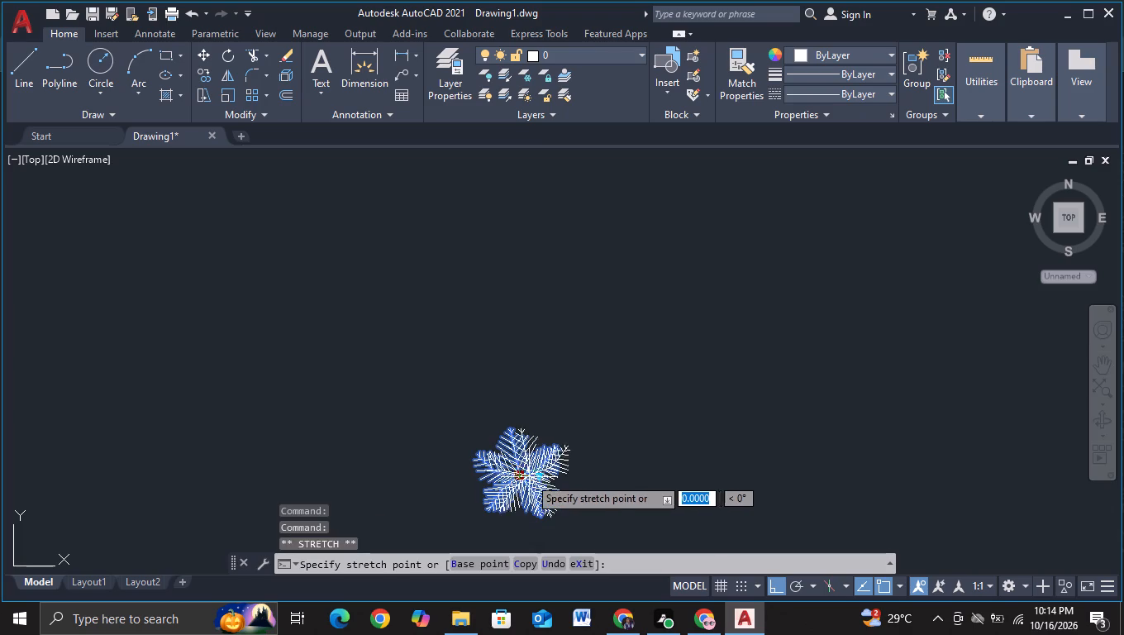
left_click(631, 452)
left_click(641, 468)
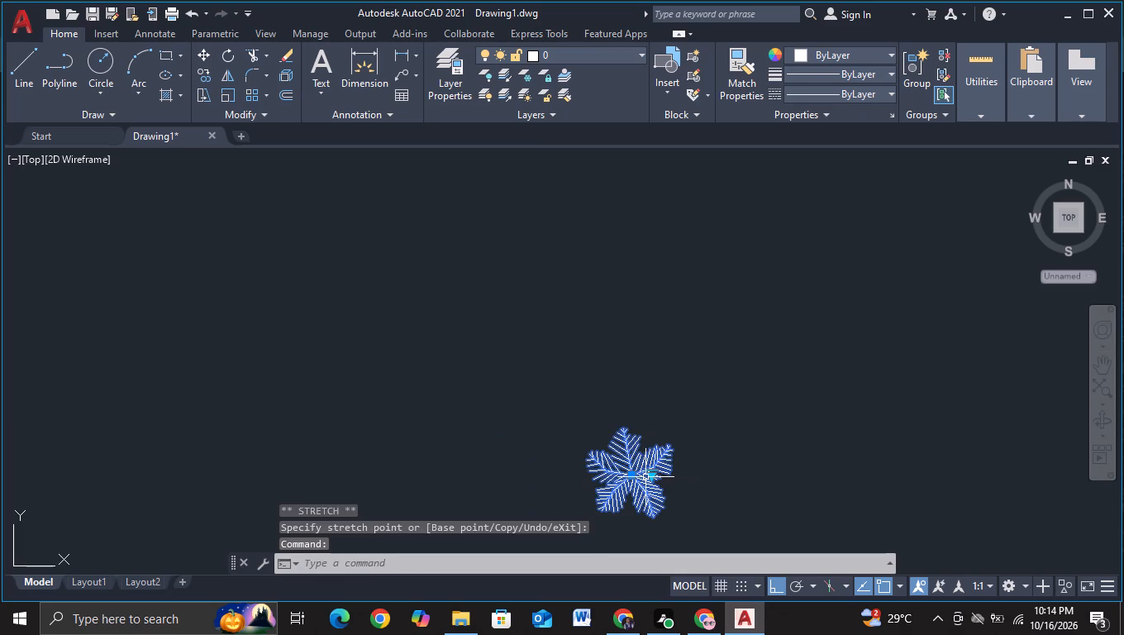
Try the plant block as Type 3 Evergreen (Plan), switch it to Type 3 Evergreen (Elevation), and deselect it.
left_click(650, 479)
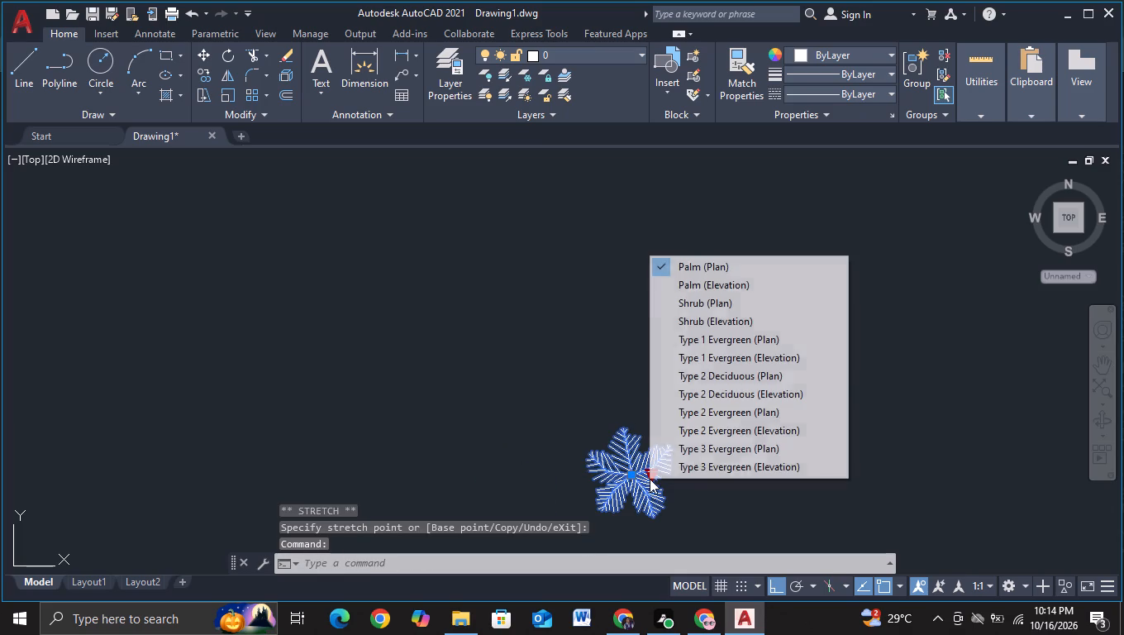
left_click(690, 456)
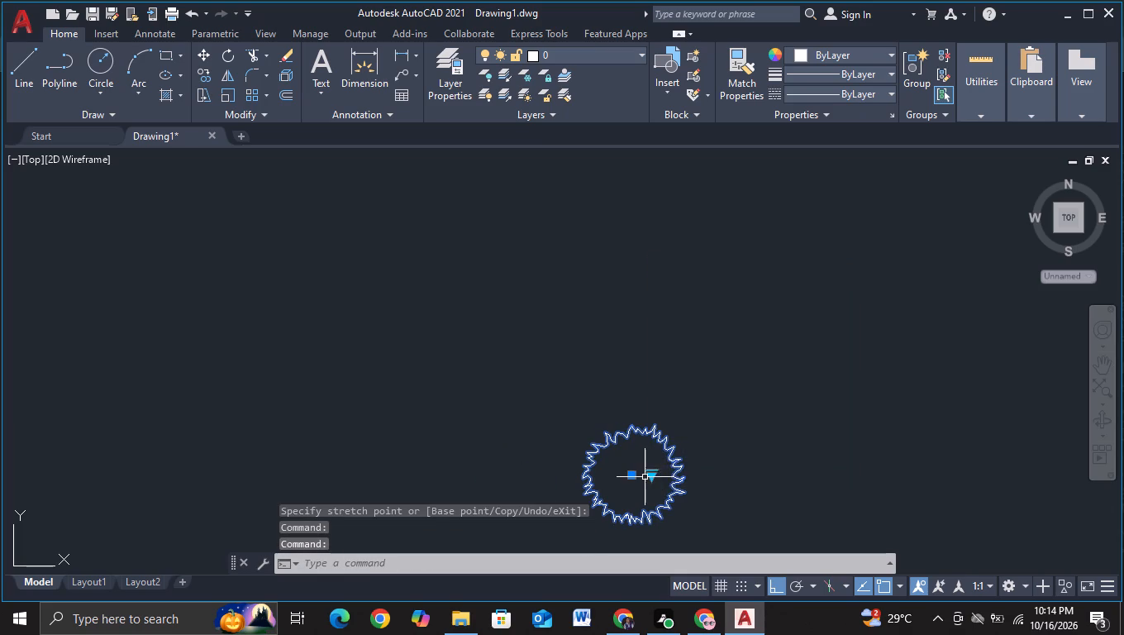
left_click(653, 476)
left_click(681, 467)
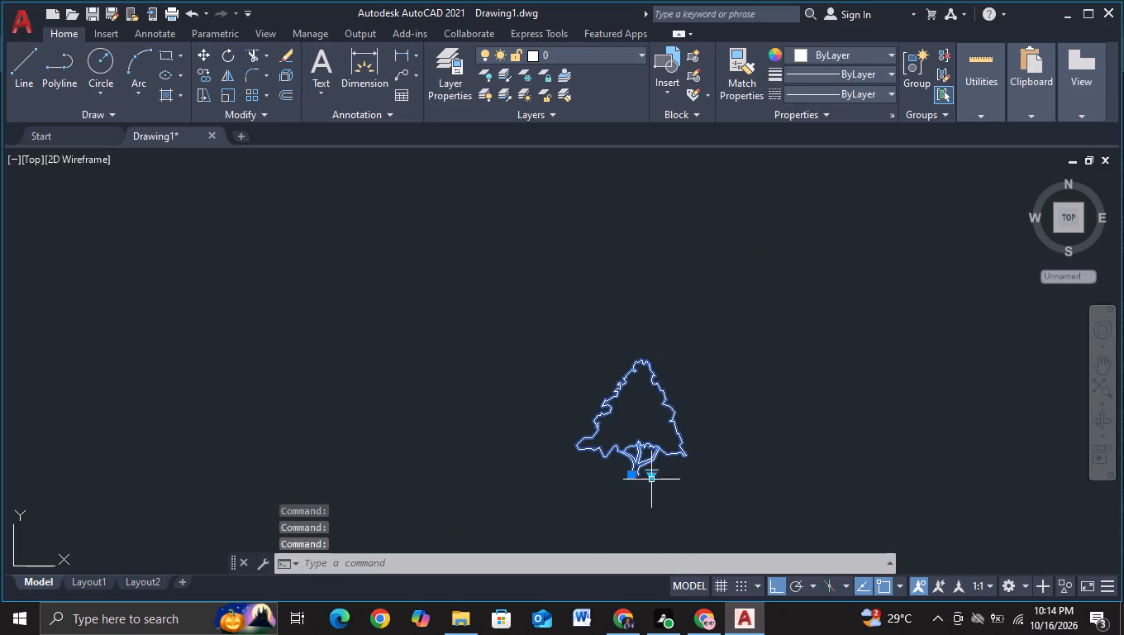
key("Escape")
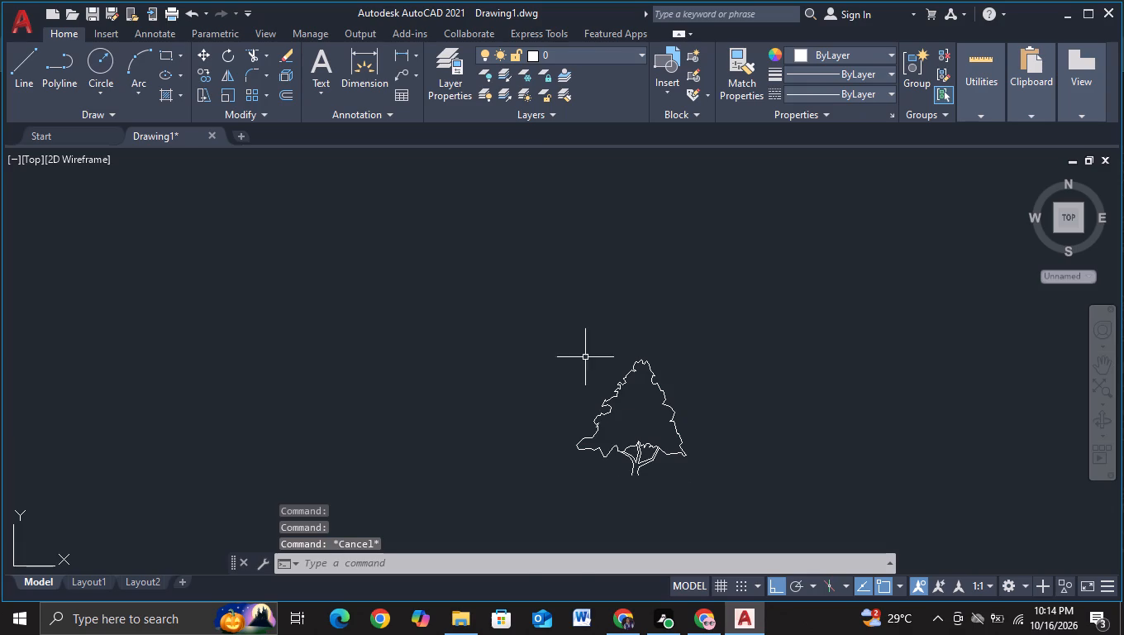
Scale the loose Type 3 Evergreen elevation tree below the building down freehand to about 0.19 of its size.
left_click_drag(579, 343, 571, 370)
left_click(712, 502)
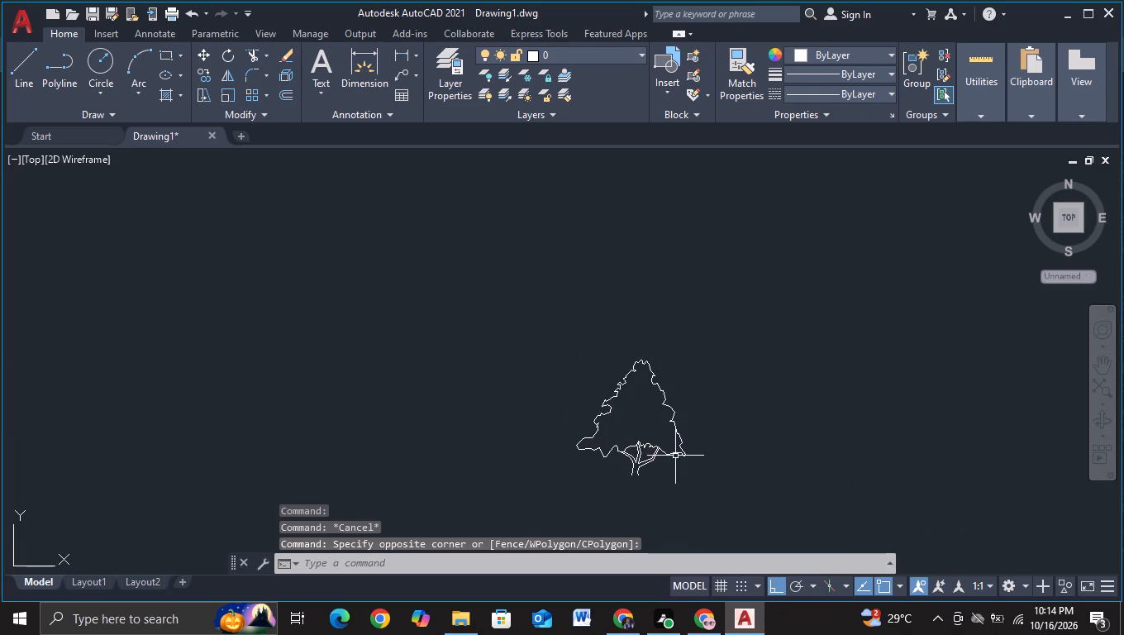
left_click(671, 450)
left_click(672, 458)
left_click(679, 446)
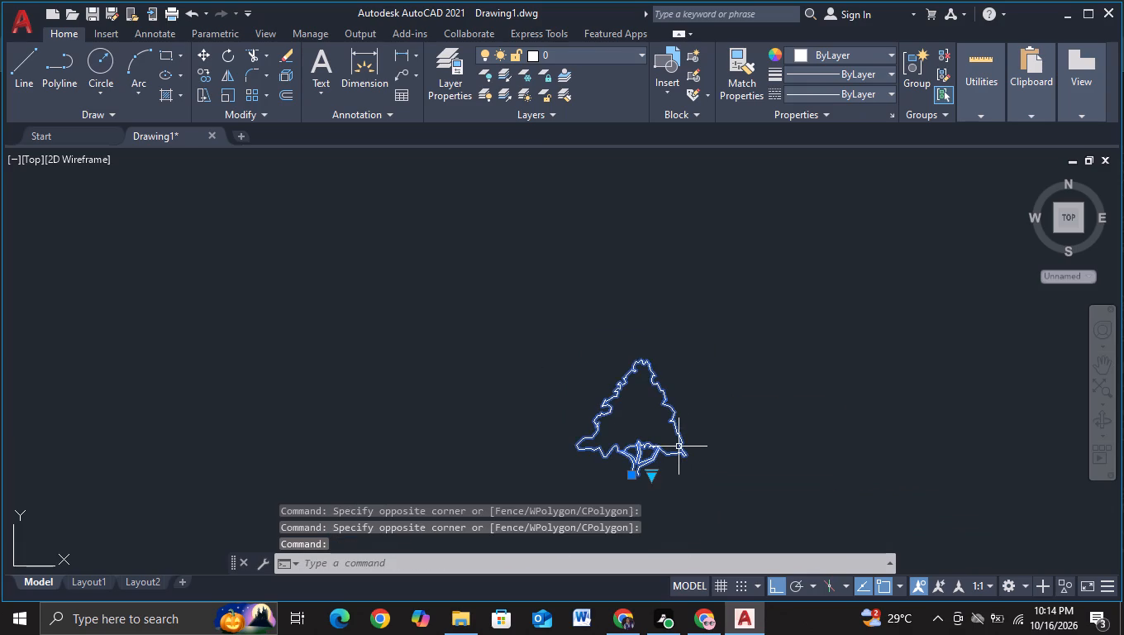
key("s")
left_click(717, 501)
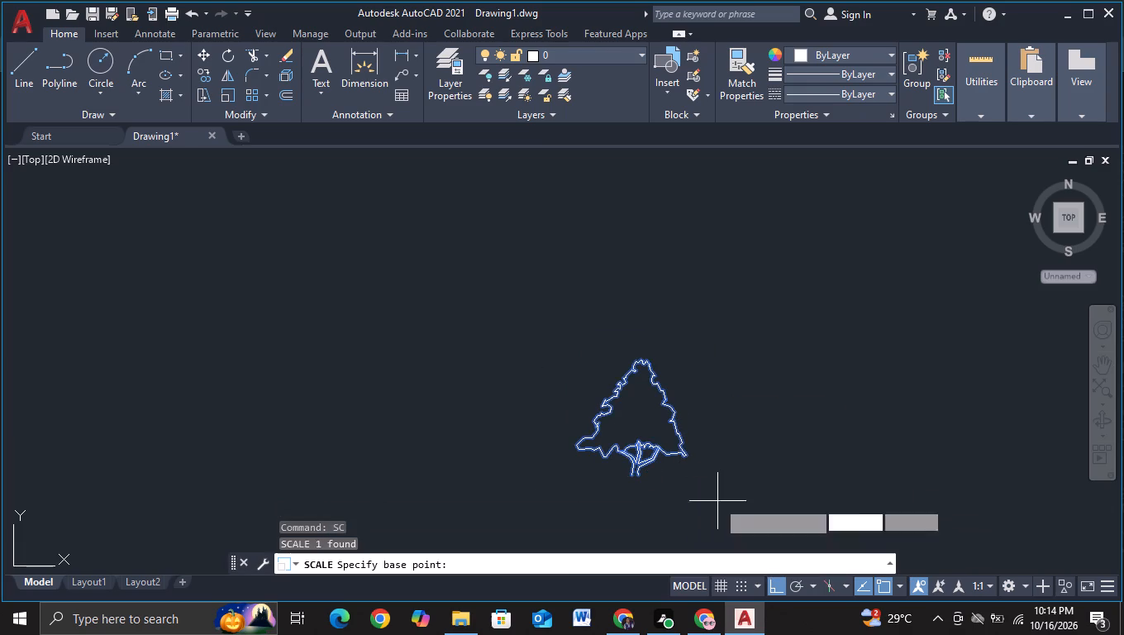
left_click(639, 441)
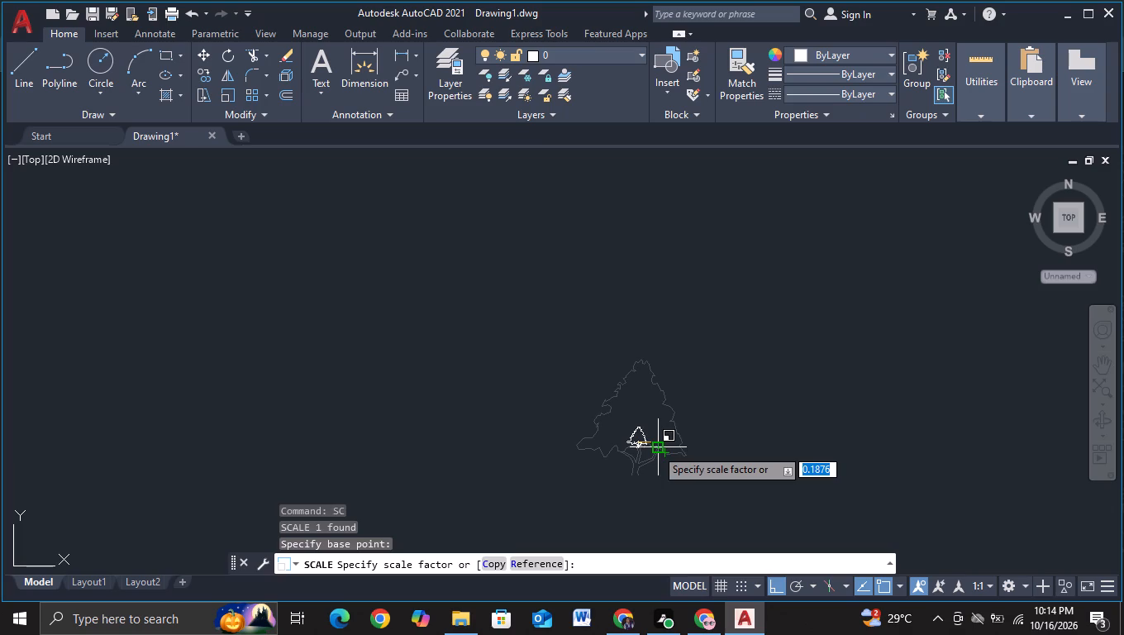
left_click(655, 448)
Copy the scaled evergreen tree, with Ortho off, into the empty space just west of the building's lowest planted terrace.
left_click(631, 445)
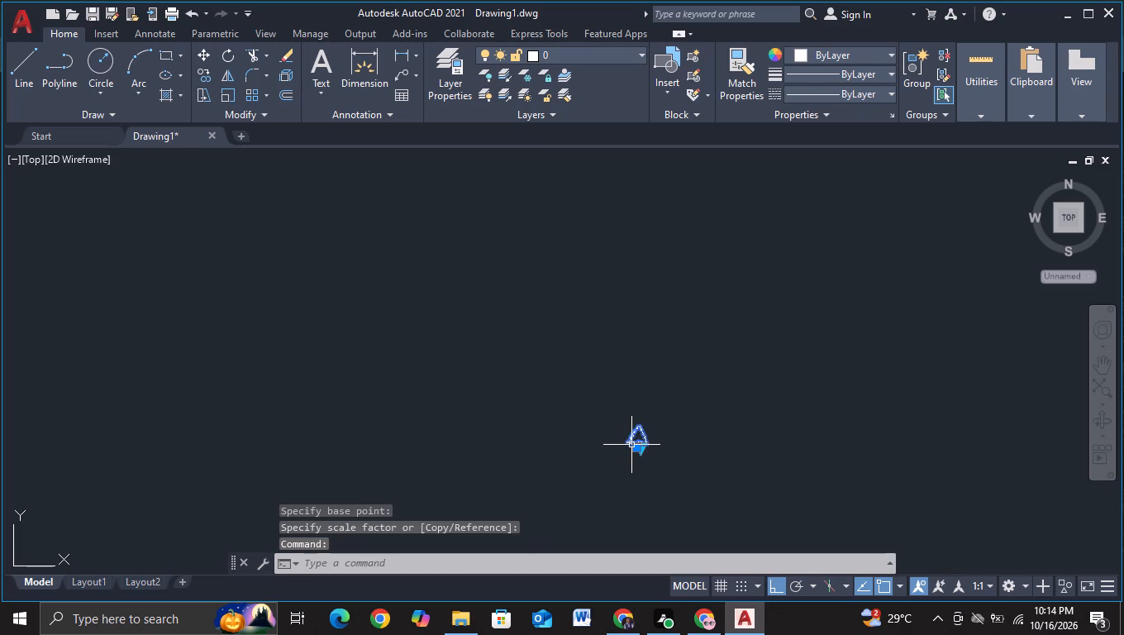
key("c")
left_click(679, 496)
left_click_drag(637, 450, 636, 441)
scroll(586, 382, "down", 2)
middle_click_drag(600, 387, 604, 389)
scroll(600, 387, "down", 1)
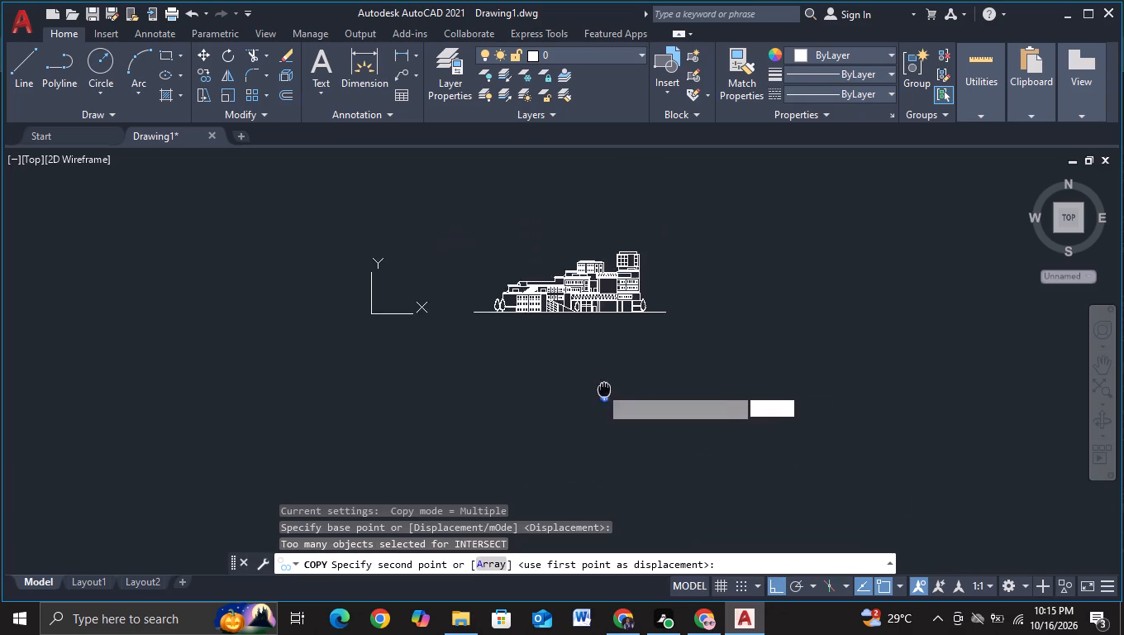
middle_click_drag(604, 389, 607, 432)
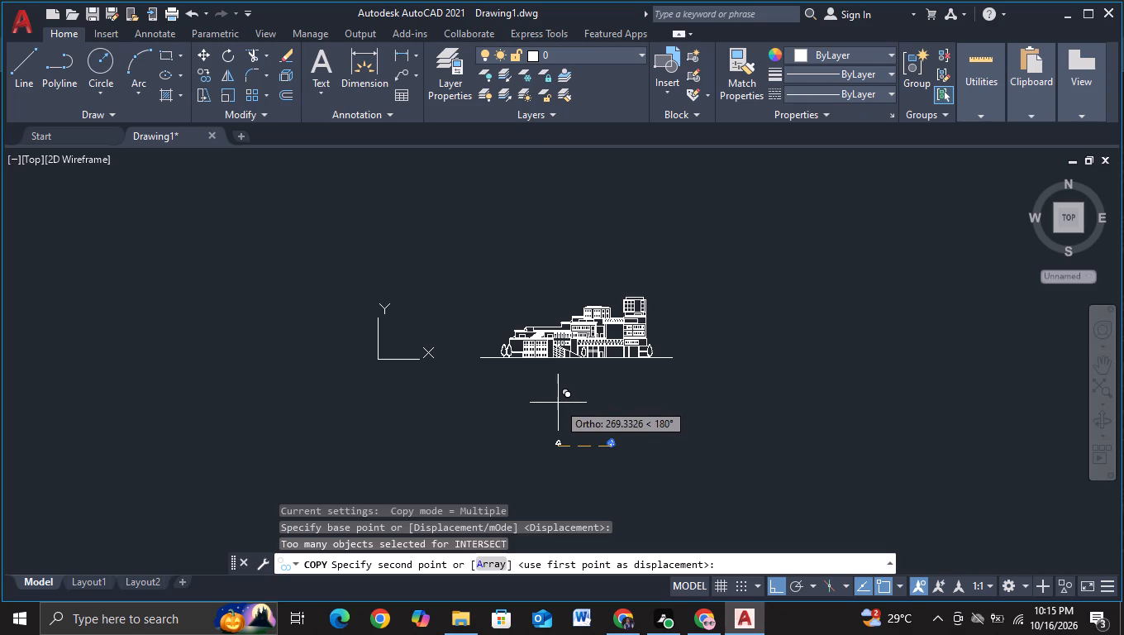
key("F8")
scroll(514, 400, "up", 2)
middle_click_drag(523, 376, 549, 461)
scroll(539, 436, "up", 2)
middle_click_drag(542, 371, 569, 504)
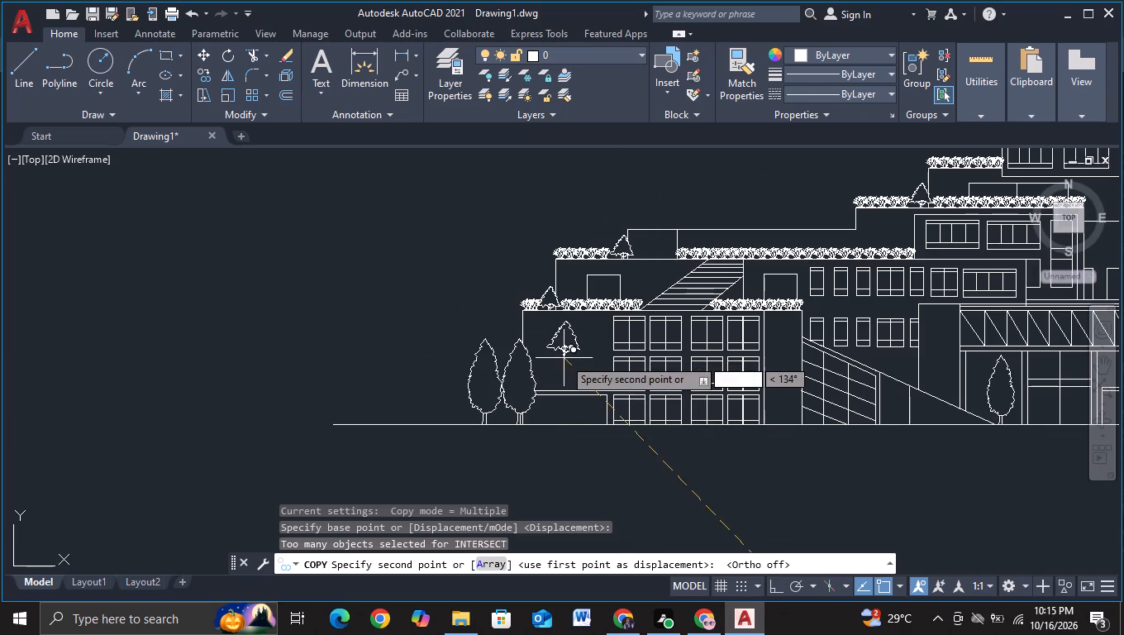
left_click(460, 298)
key("Escape")
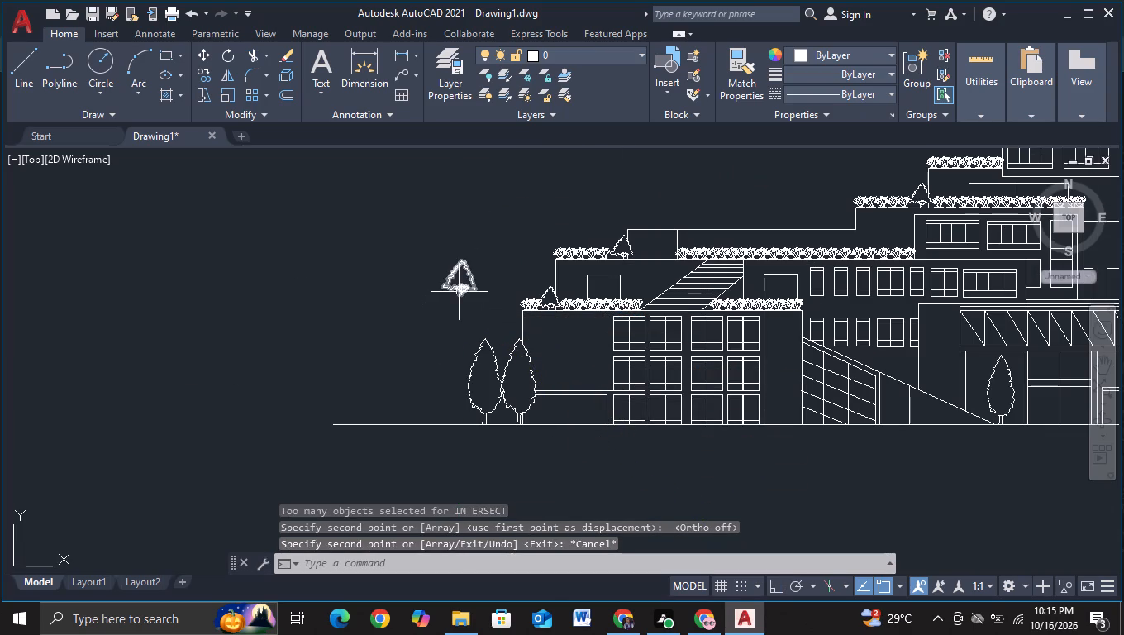
Scale the copied evergreen west of the building down slightly, using the base of its trunk as base point.
left_click(460, 292)
key("s")
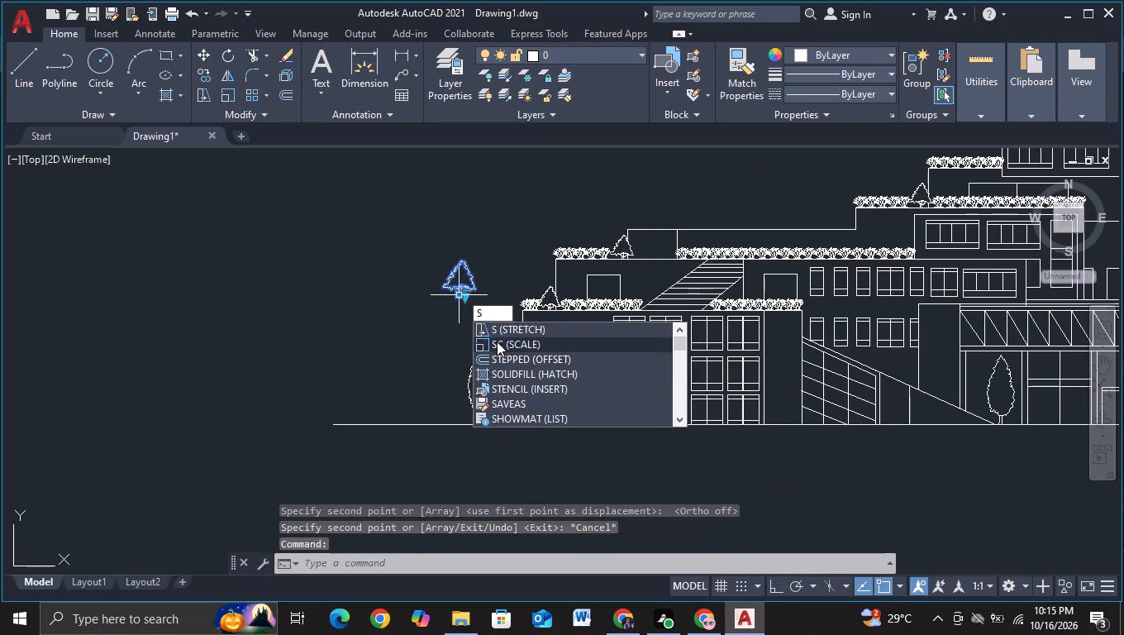
left_click(497, 341)
left_click(463, 295)
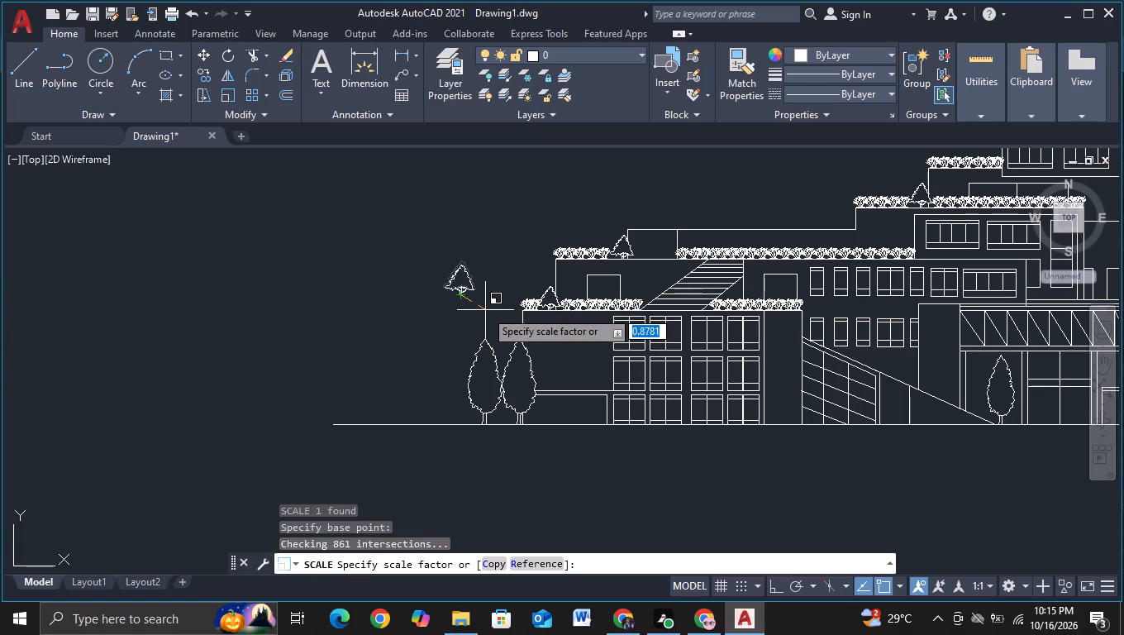
left_click(482, 304)
Copy the reduced evergreen from its trunk base to the east end of the planter on the terrace just west of the upper truss bridge.
left_click(468, 291)
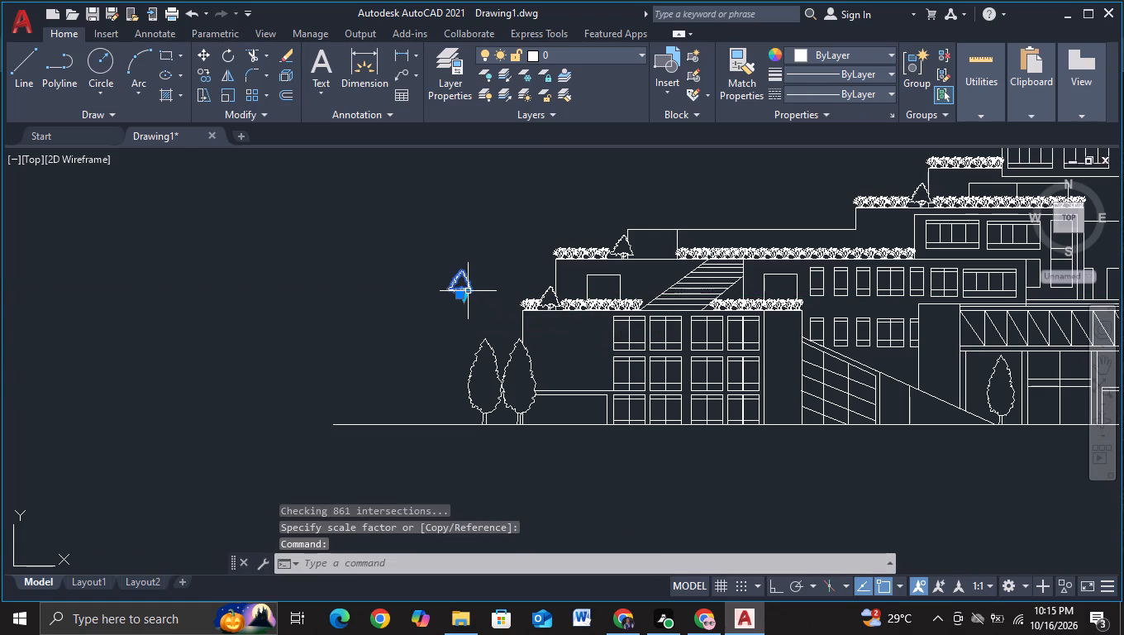
key("c")
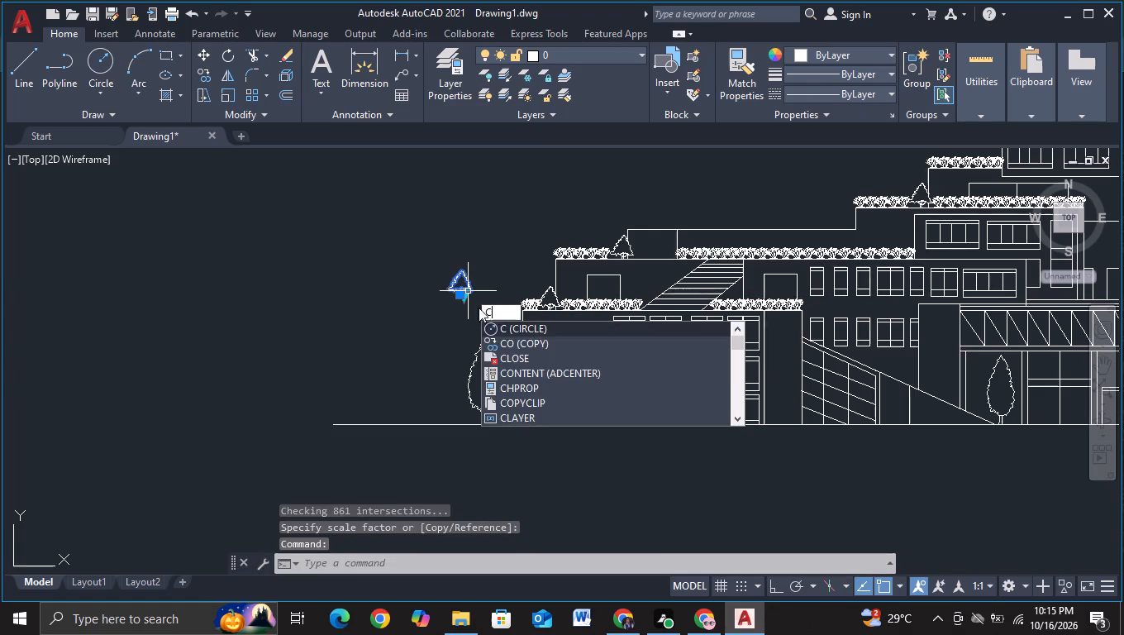
left_click(500, 340)
left_click(465, 296)
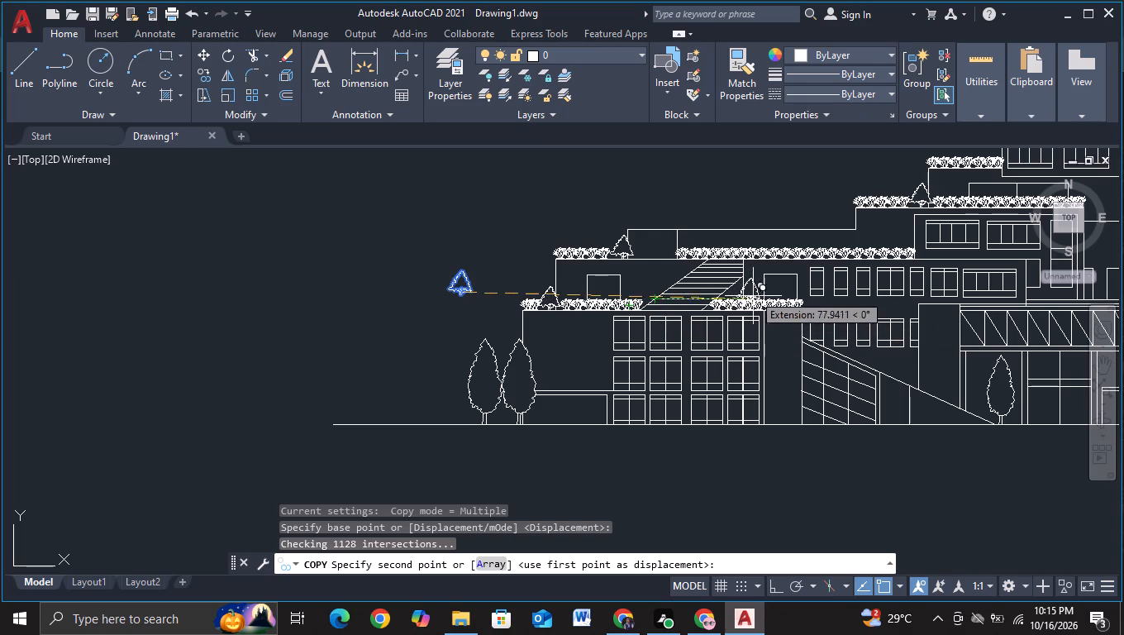
middle_click_drag(762, 202, 398, 253)
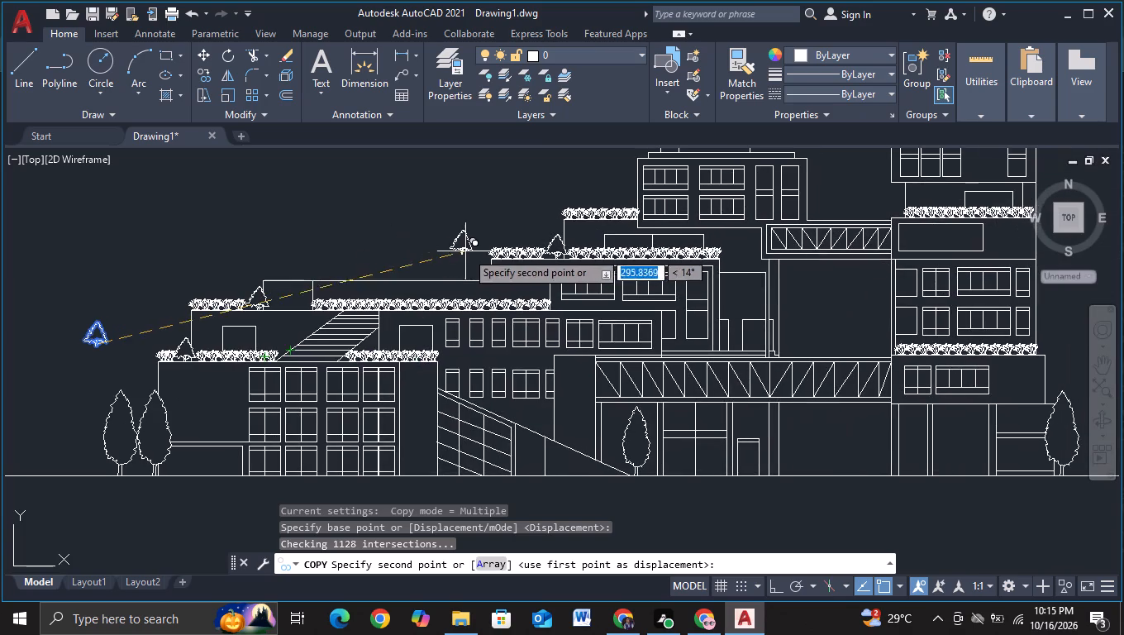
scroll(720, 252, "up", 2)
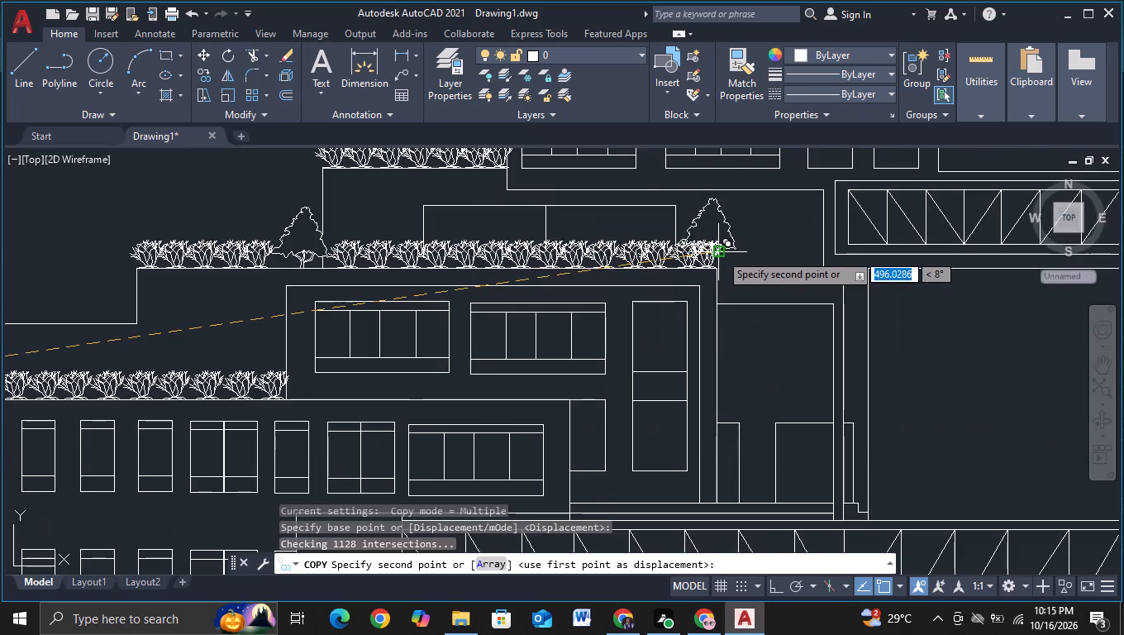
scroll(707, 256, "up", 1)
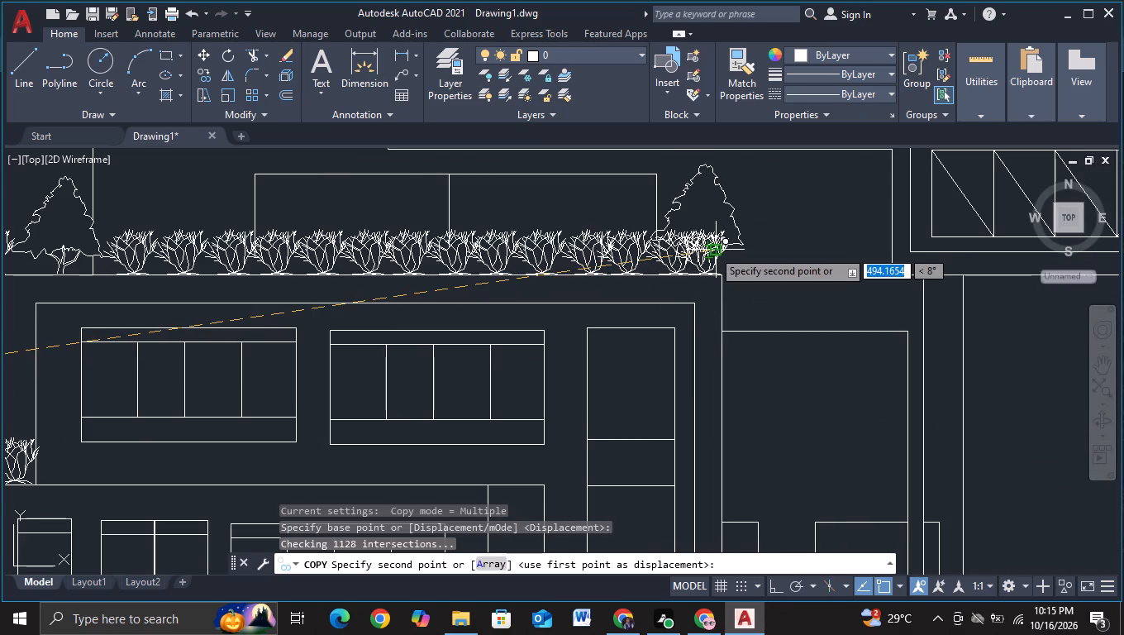
scroll(712, 251, "up", 2)
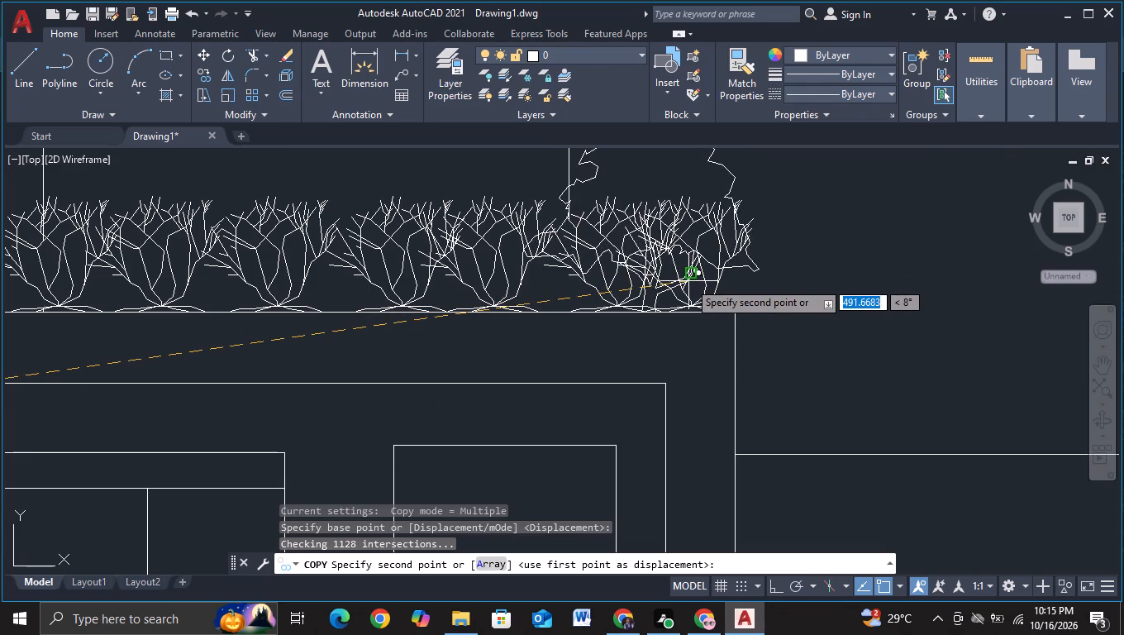
left_click(688, 281)
Place another copy of the evergreen near the west end of the east tower's upper planter.
scroll(707, 276, "down", 2)
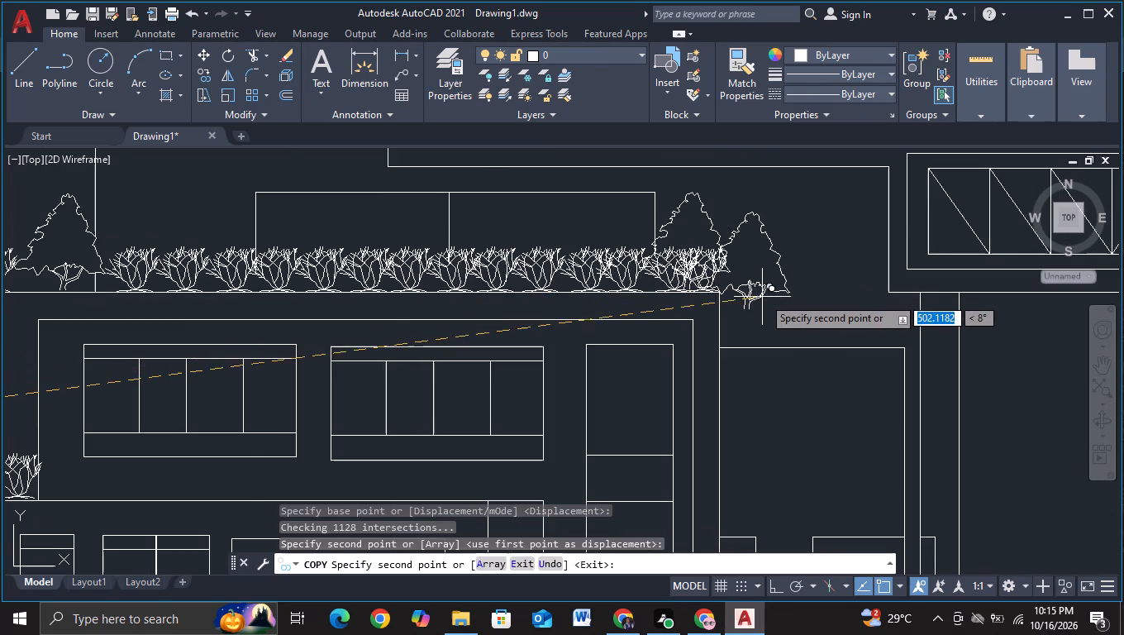
scroll(769, 297, "down", 1)
middle_click_drag(769, 297, 339, 303)
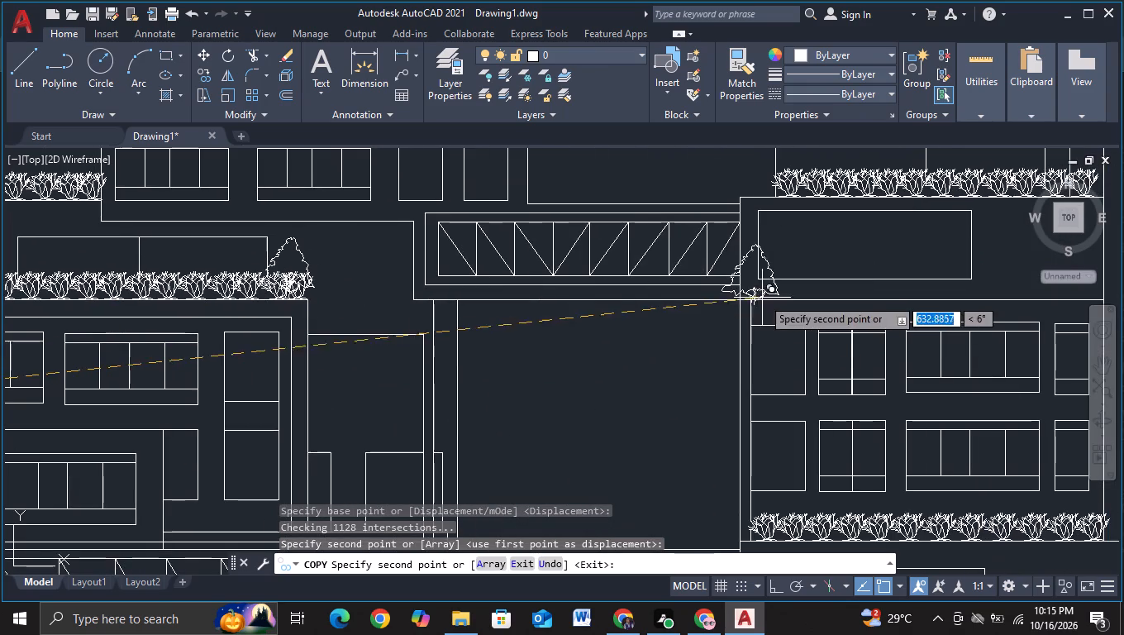
middle_click_drag(808, 250, 474, 393)
scroll(505, 338, "up", 2)
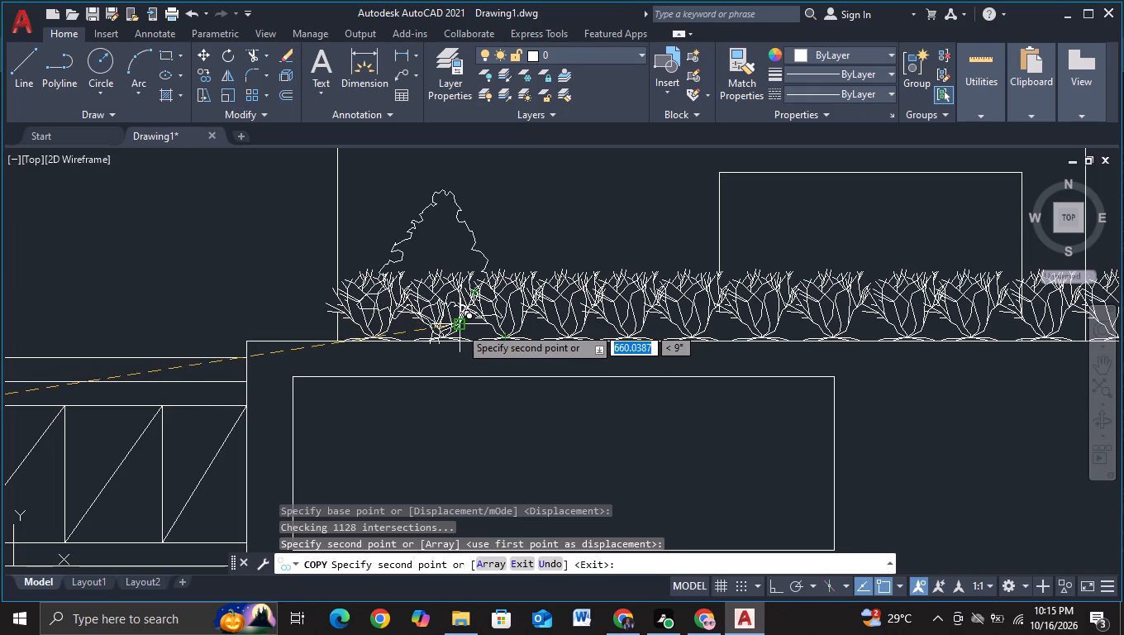
left_click(460, 320)
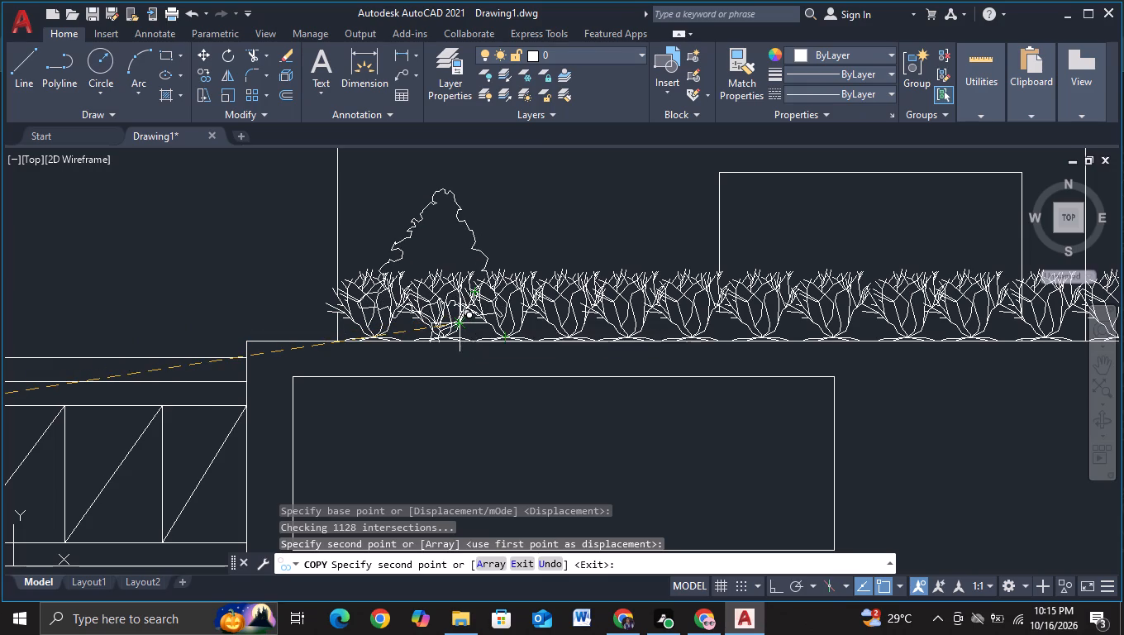
Place two more evergreen copies on the east tower's lower planter, one near each end, and end the copying.
scroll(548, 331, "down", 3)
middle_click_drag(783, 403, 756, 312)
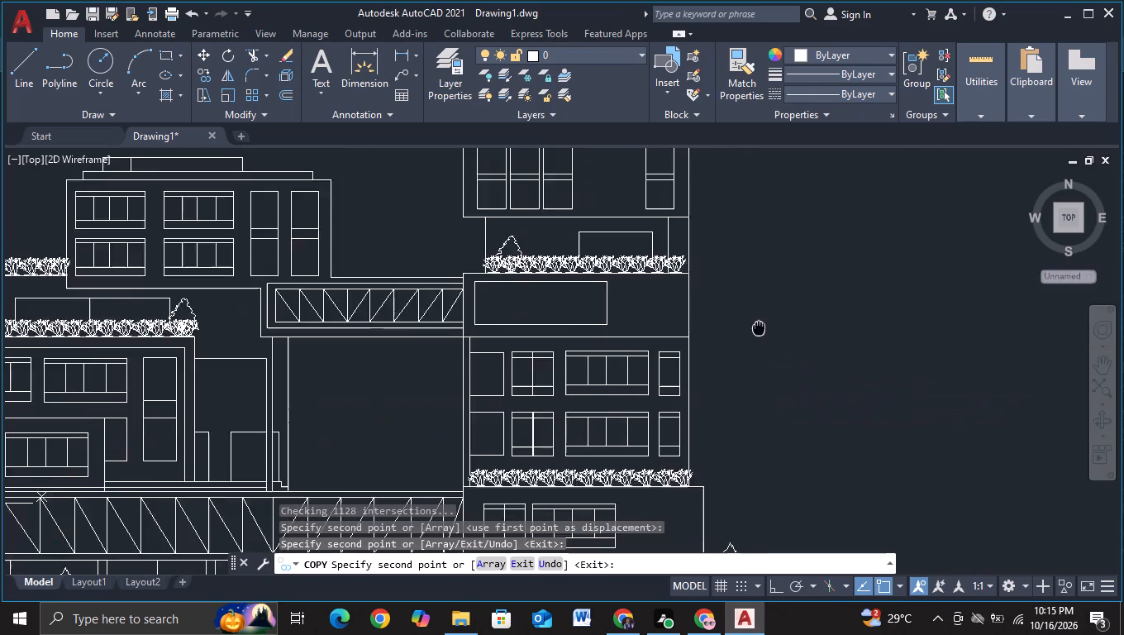
middle_click_drag(756, 312, 753, 282)
scroll(674, 392, "up", 1)
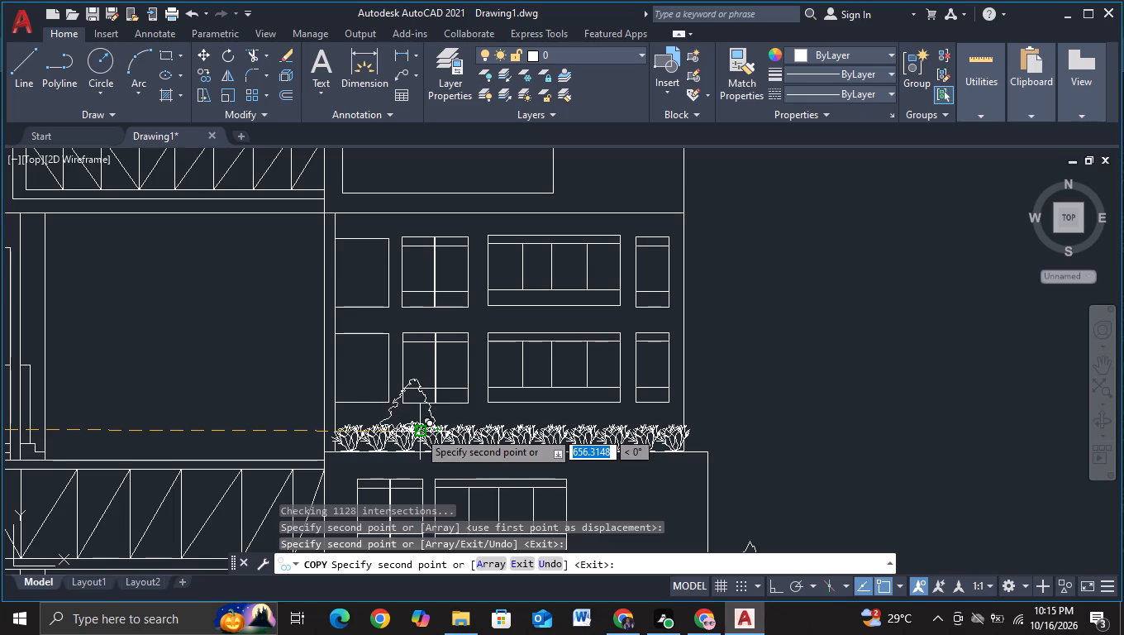
left_click(418, 431)
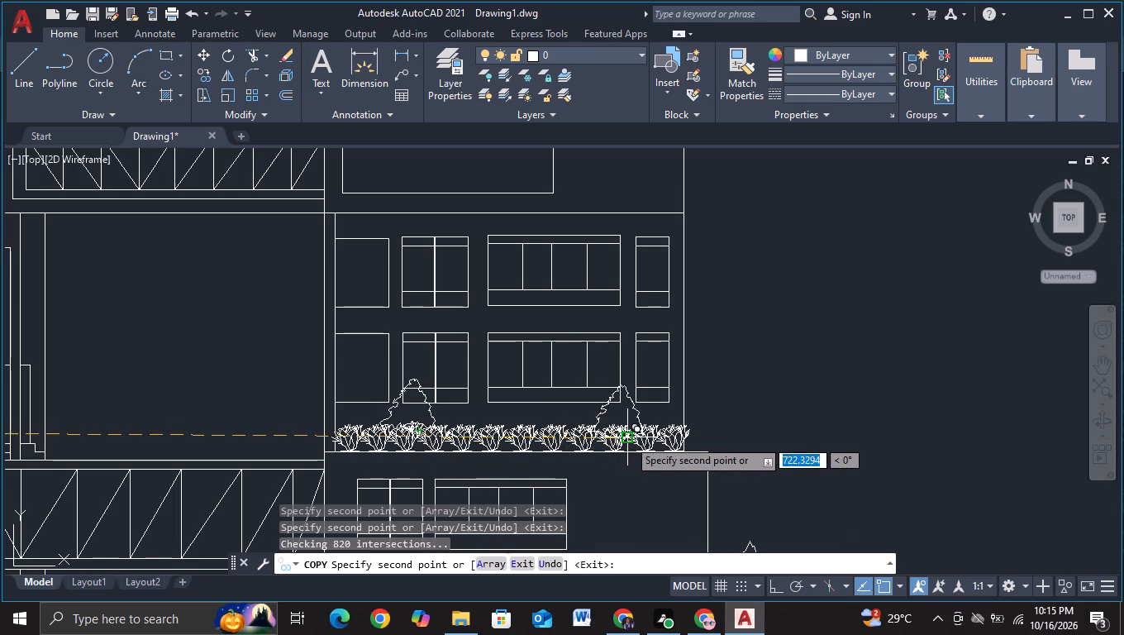
left_click(643, 439)
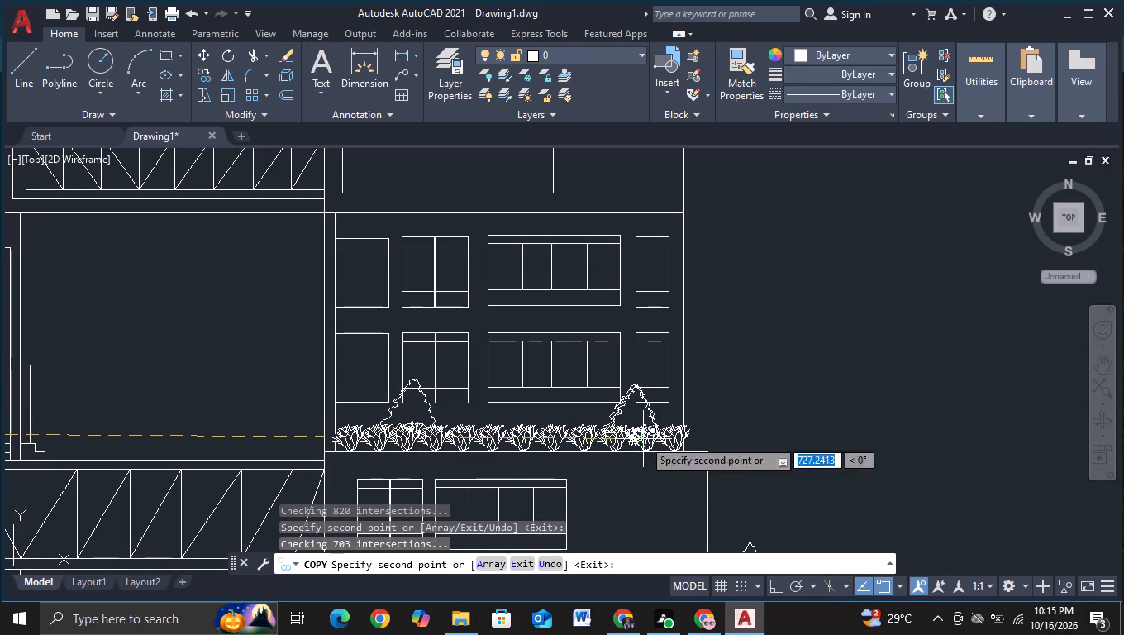
key("Escape")
Delete the loose source evergreen standing in the empty space west of the building.
scroll(715, 420, "down", 2)
middle_click_drag(776, 440, 806, 341)
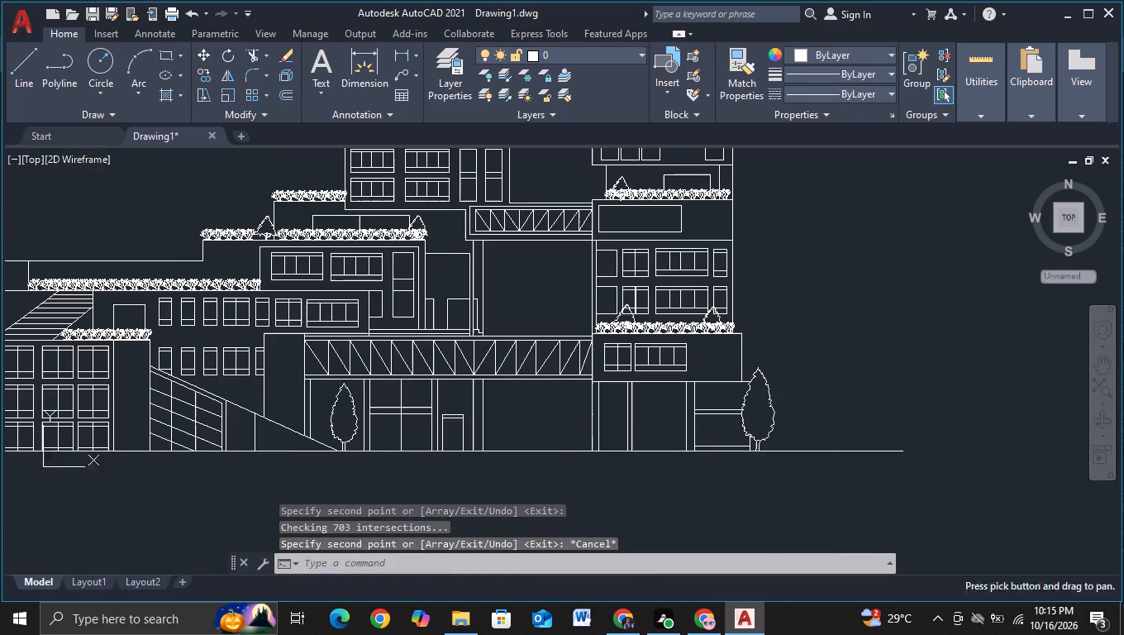
scroll(44, 380, "down", 1)
middle_click_drag(177, 484, 644, 491)
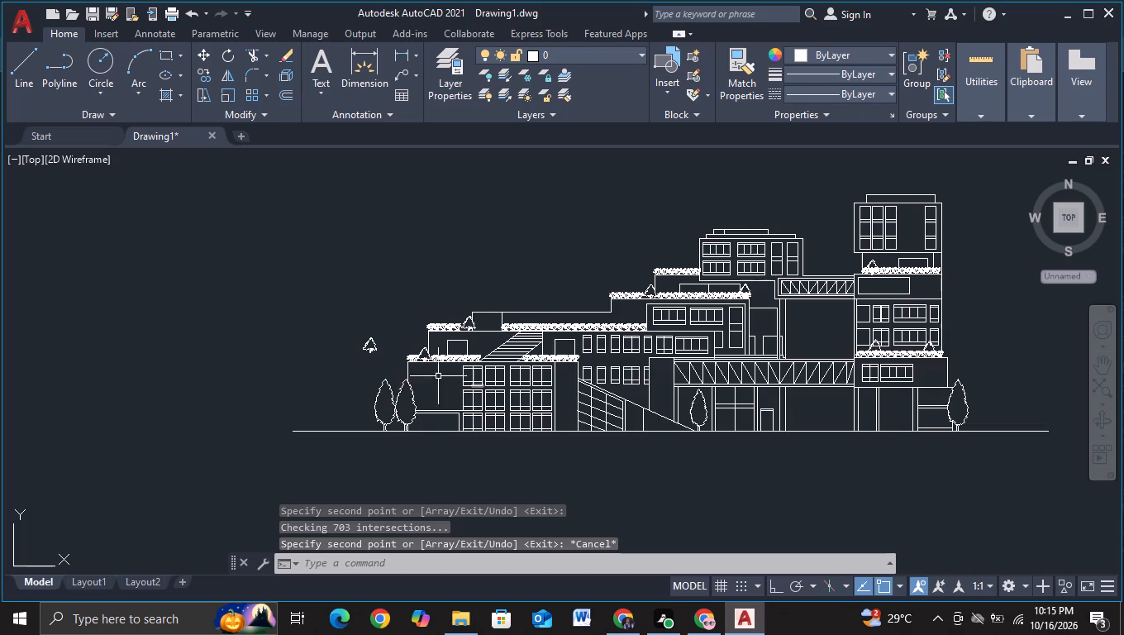
left_click(368, 354)
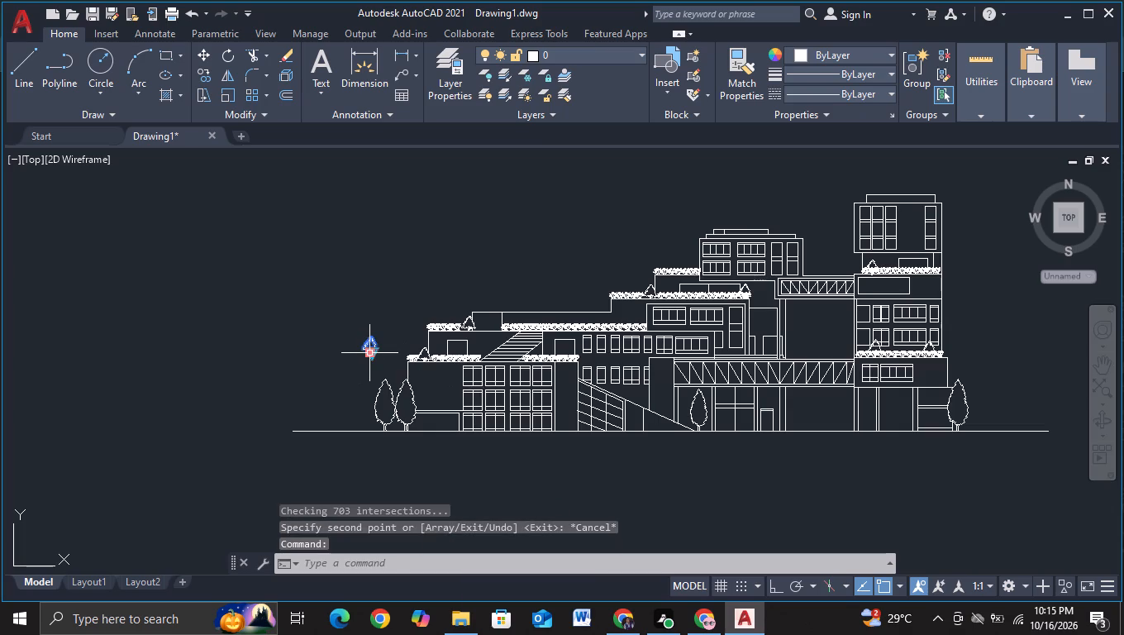
key("Delete")
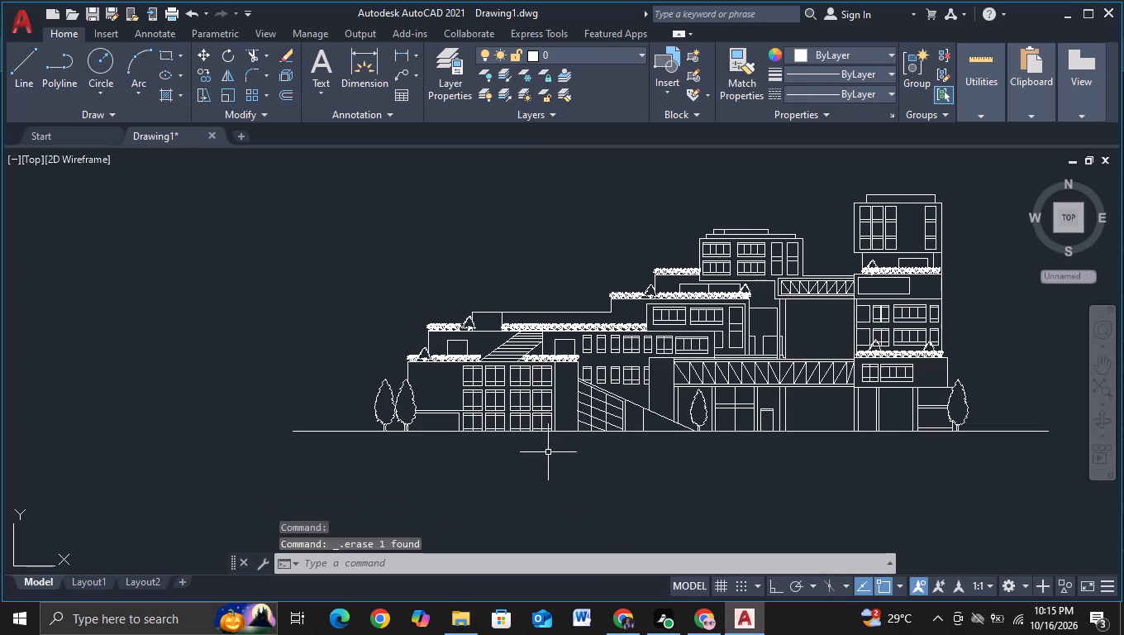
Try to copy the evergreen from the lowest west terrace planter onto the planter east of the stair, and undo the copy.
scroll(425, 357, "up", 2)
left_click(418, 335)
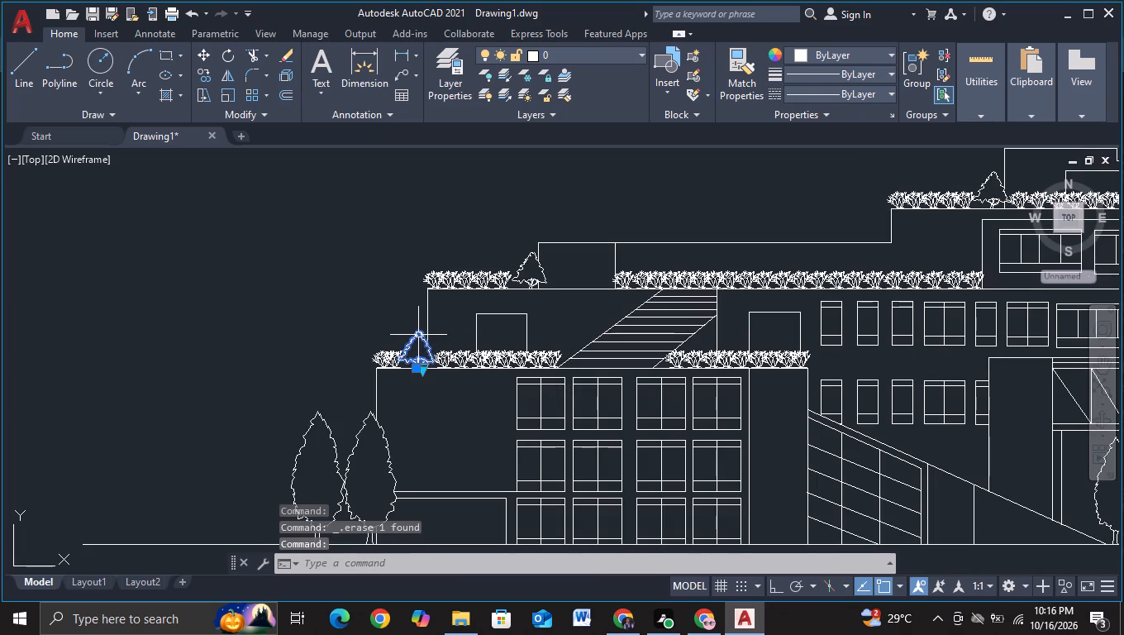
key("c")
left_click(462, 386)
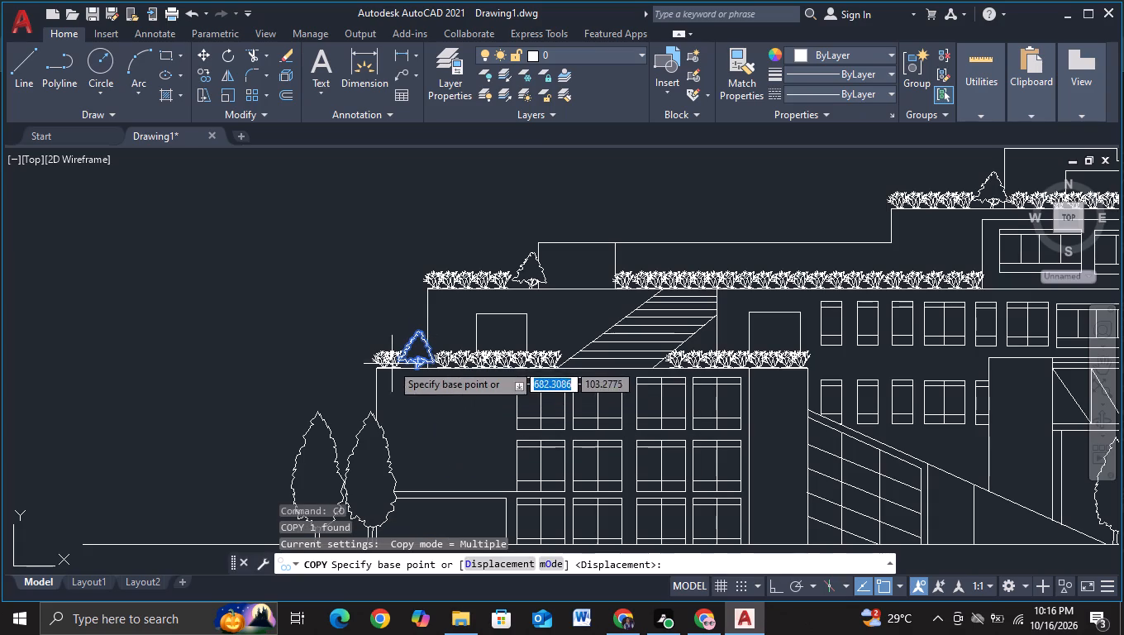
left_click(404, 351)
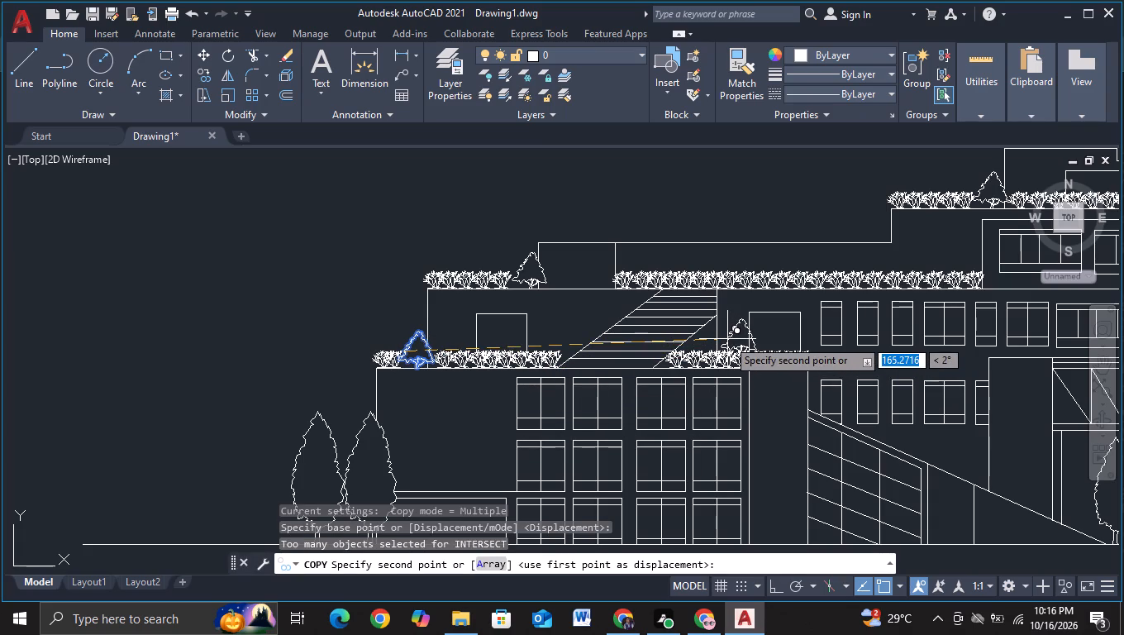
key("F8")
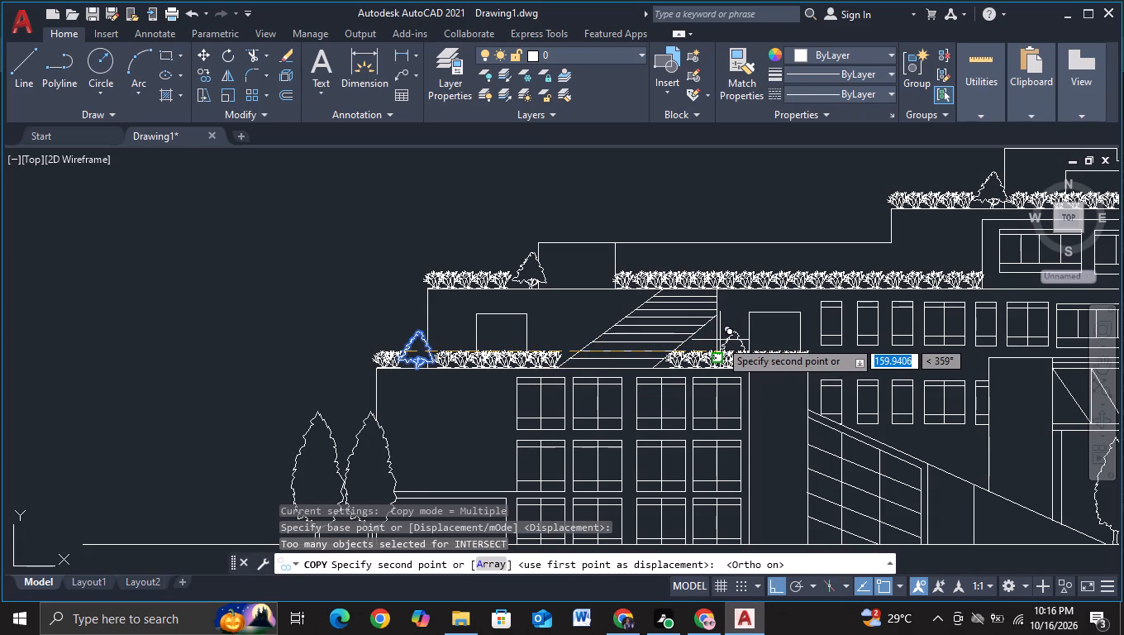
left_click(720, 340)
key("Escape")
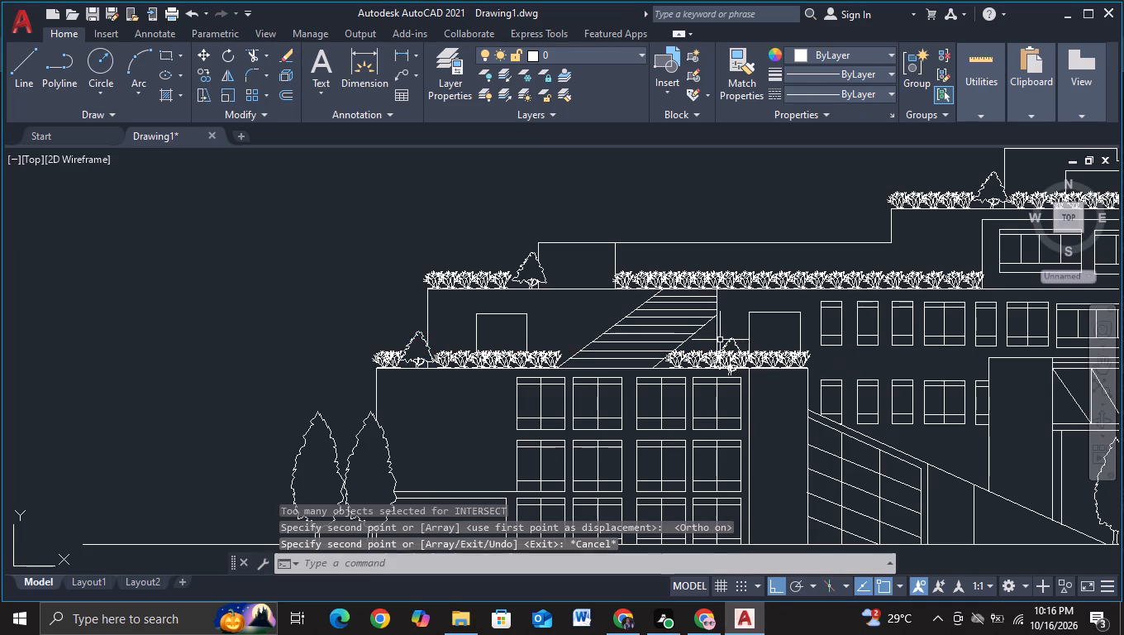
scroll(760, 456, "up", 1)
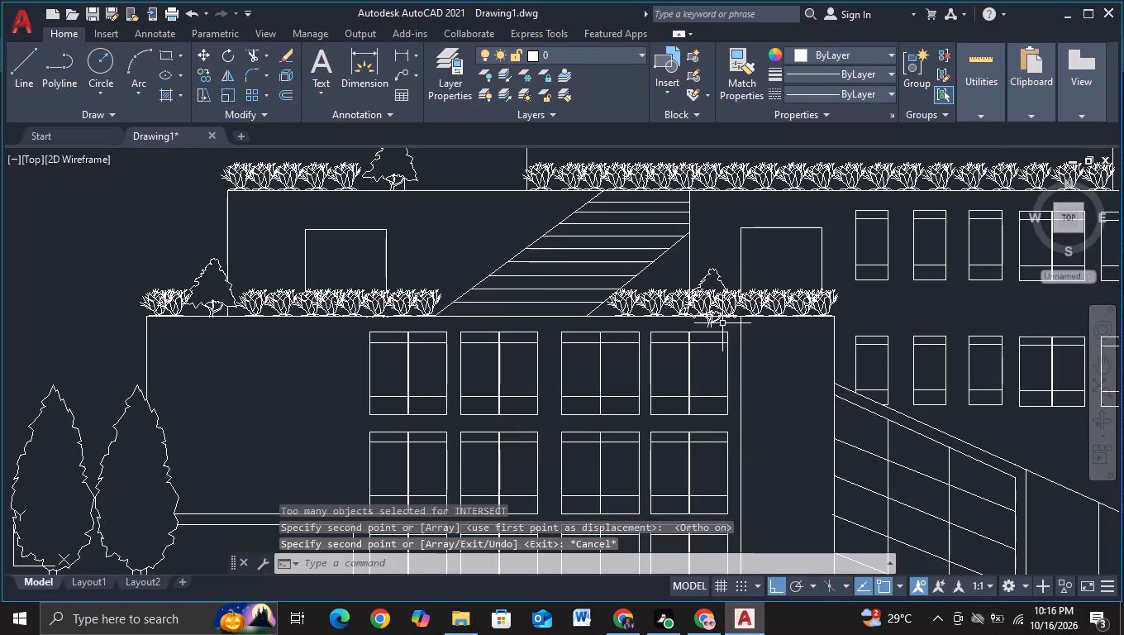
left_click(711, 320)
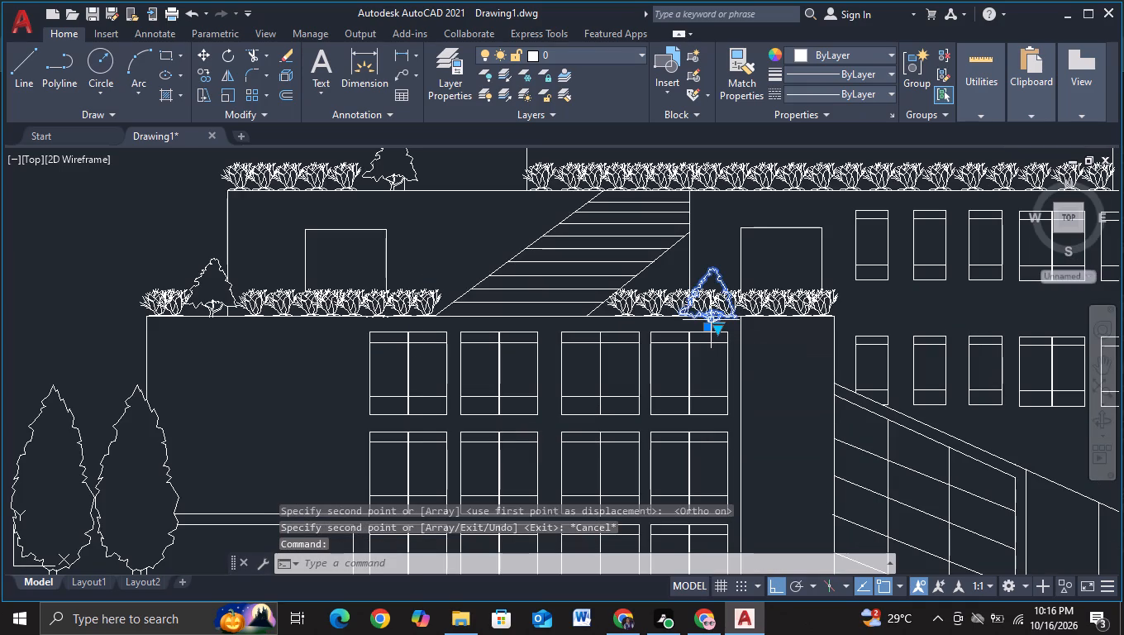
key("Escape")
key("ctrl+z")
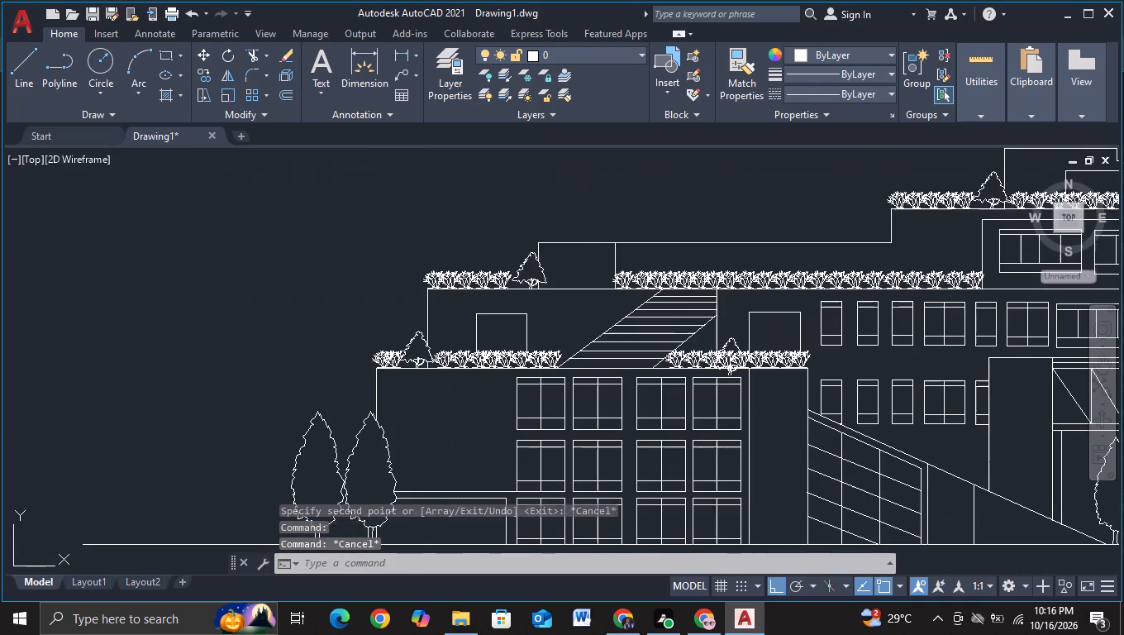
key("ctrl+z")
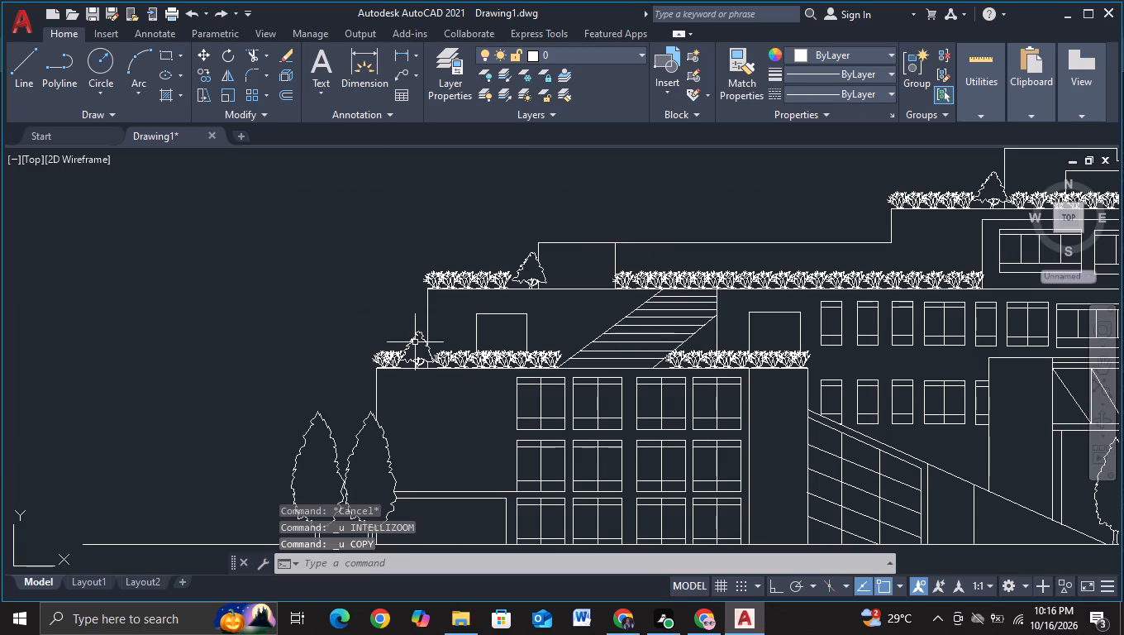
Copy the lowest west terrace's evergreen horizontally onto the planter east of the stair, with ortho on and object snap off.
left_click(411, 339)
key("c")
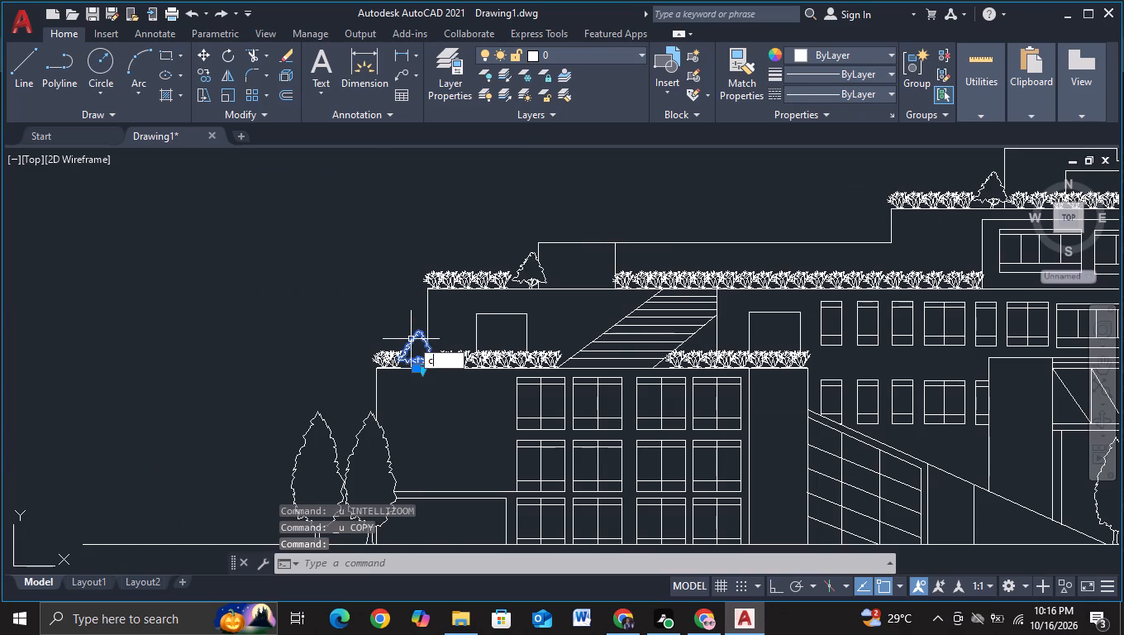
left_click(460, 388)
left_click(406, 353)
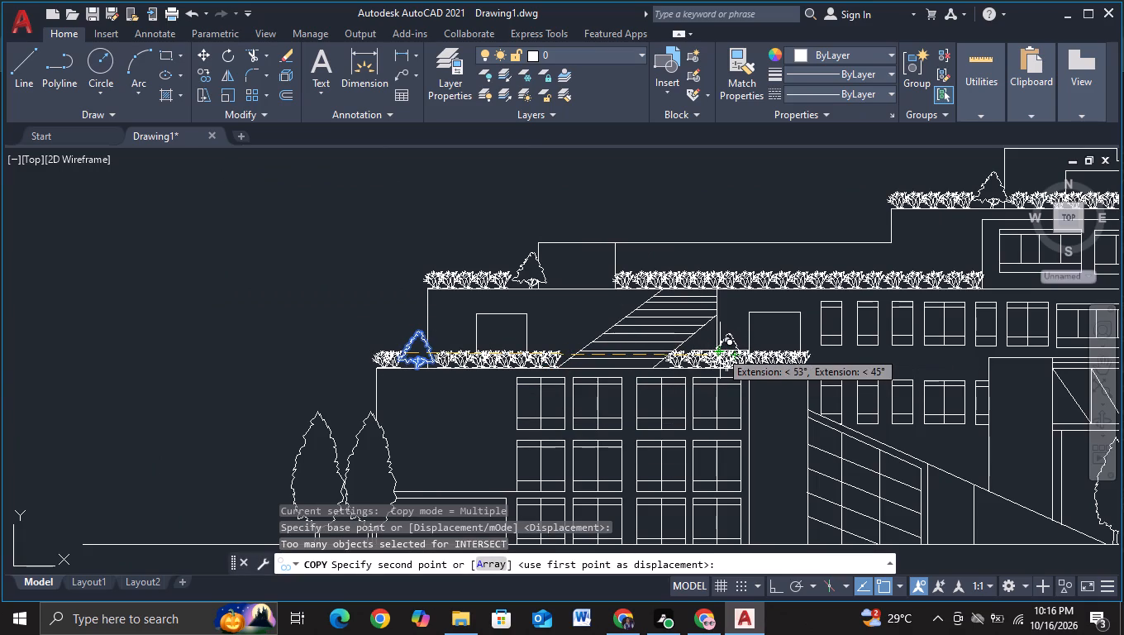
scroll(719, 351, "up", 2)
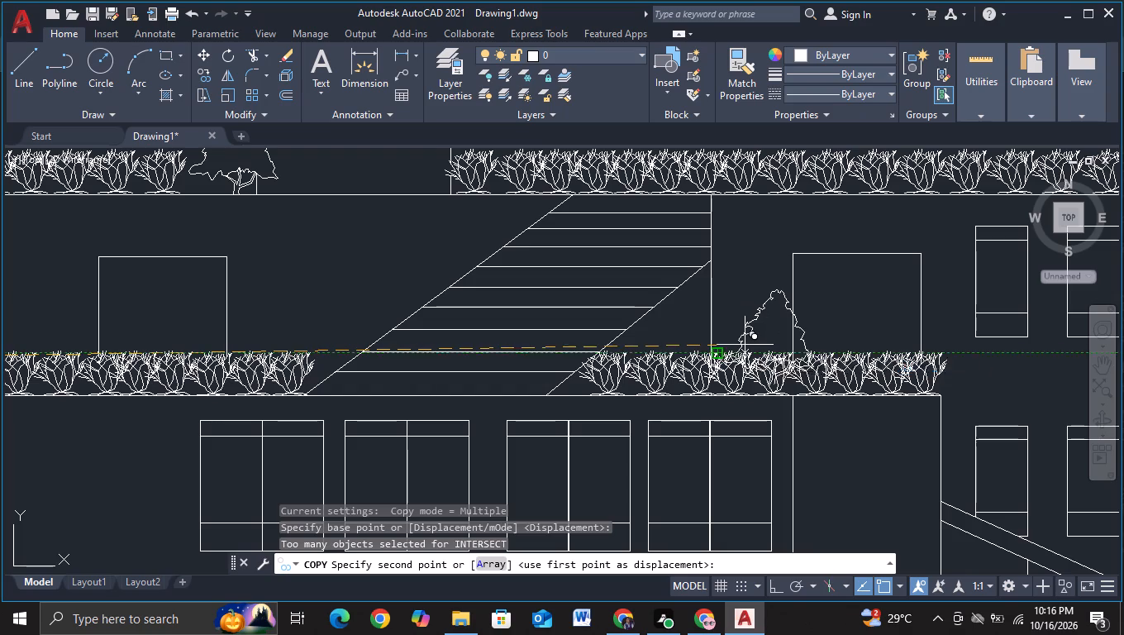
key("F3")
scroll(744, 345, "up", 1)
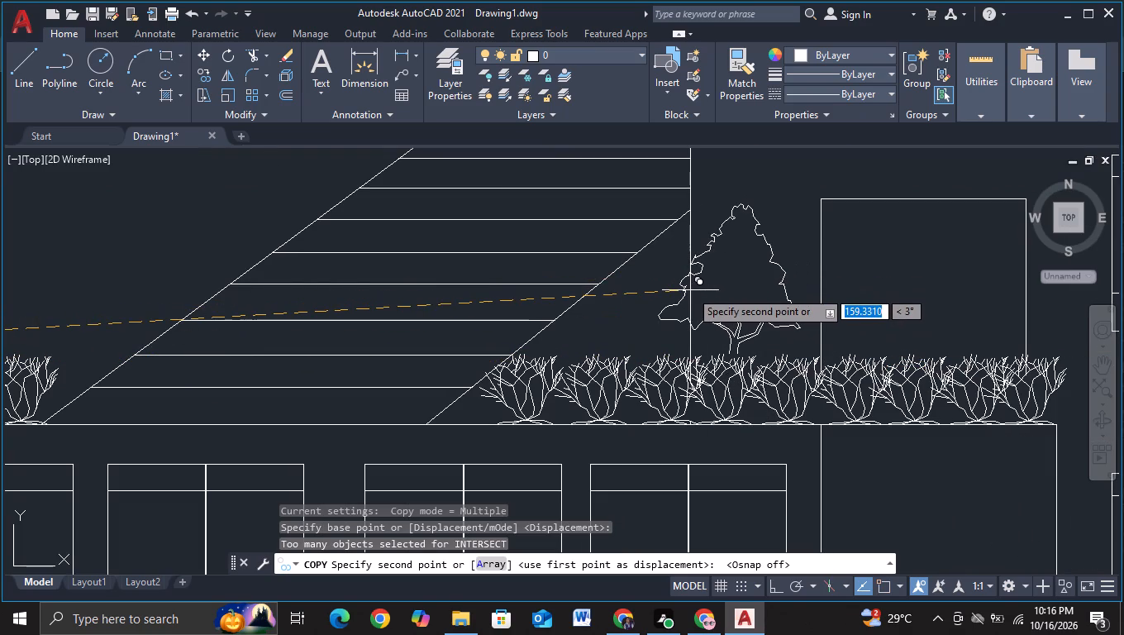
key("F8")
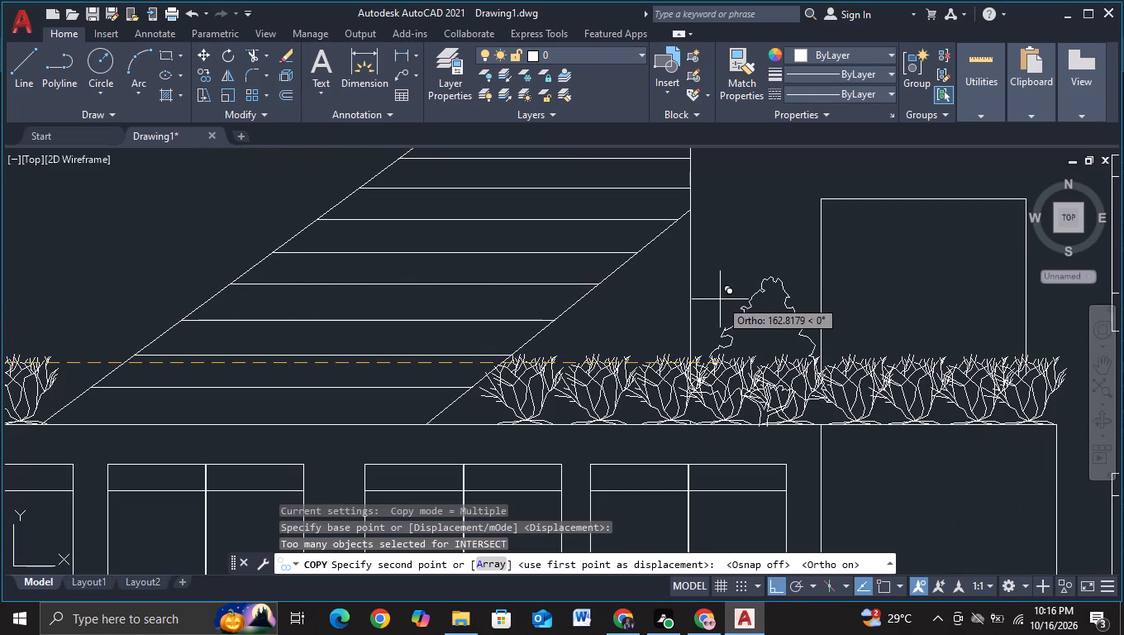
left_click(720, 299)
key("Escape")
Trim the window lines crossing the west evergreen on the east tower's lower planter.
scroll(725, 308, "down", 3)
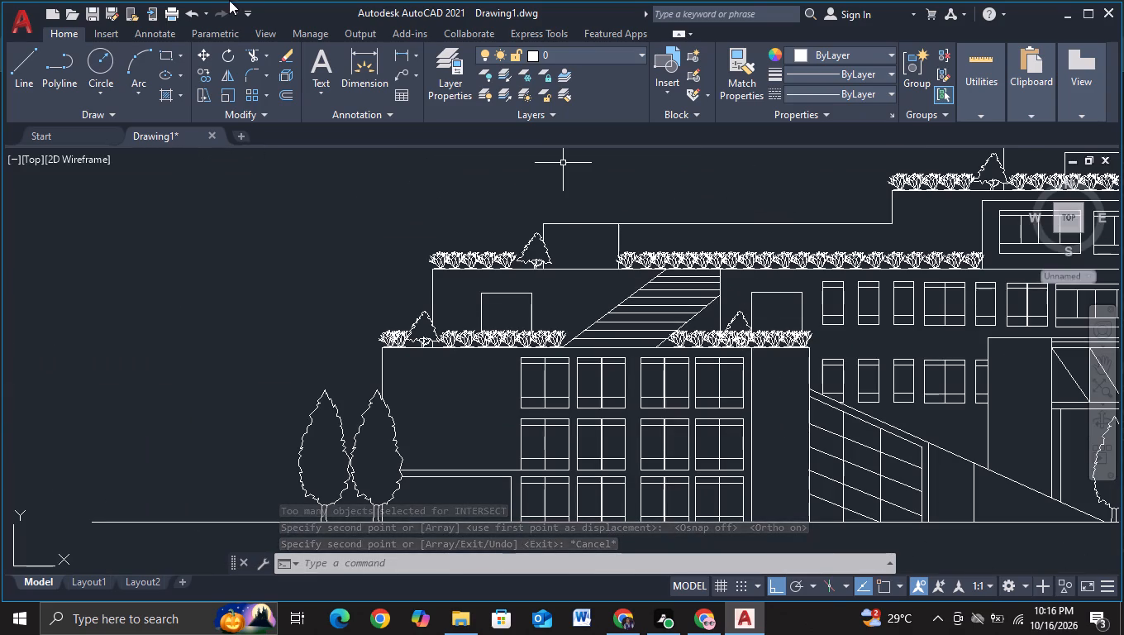
left_click(251, 54)
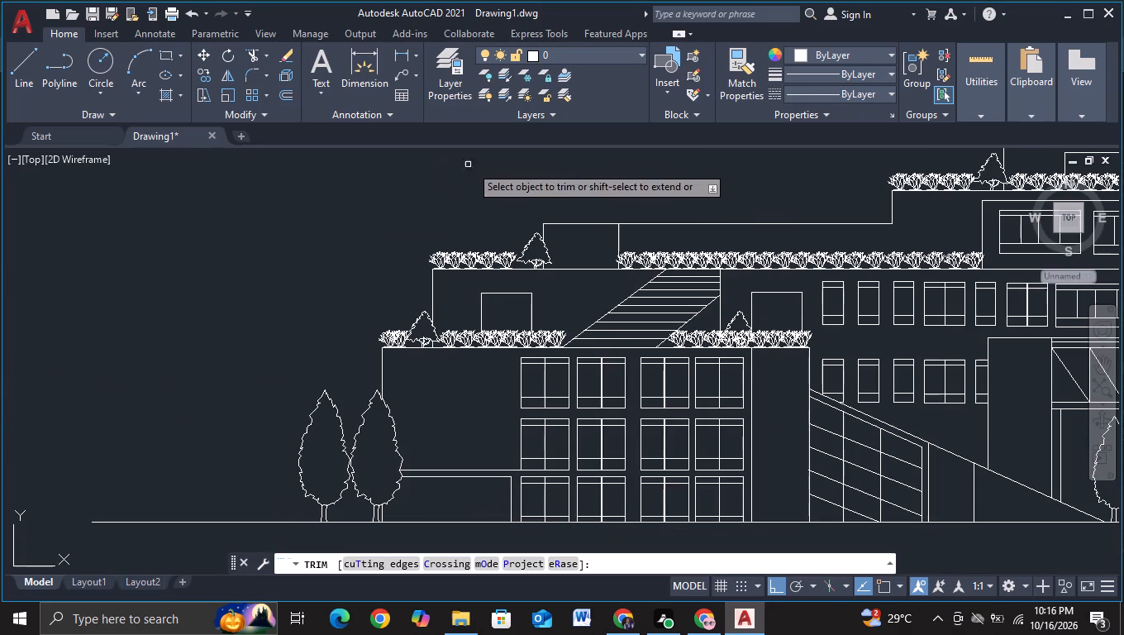
scroll(684, 330, "up", 3)
scroll(779, 337, "down", 2)
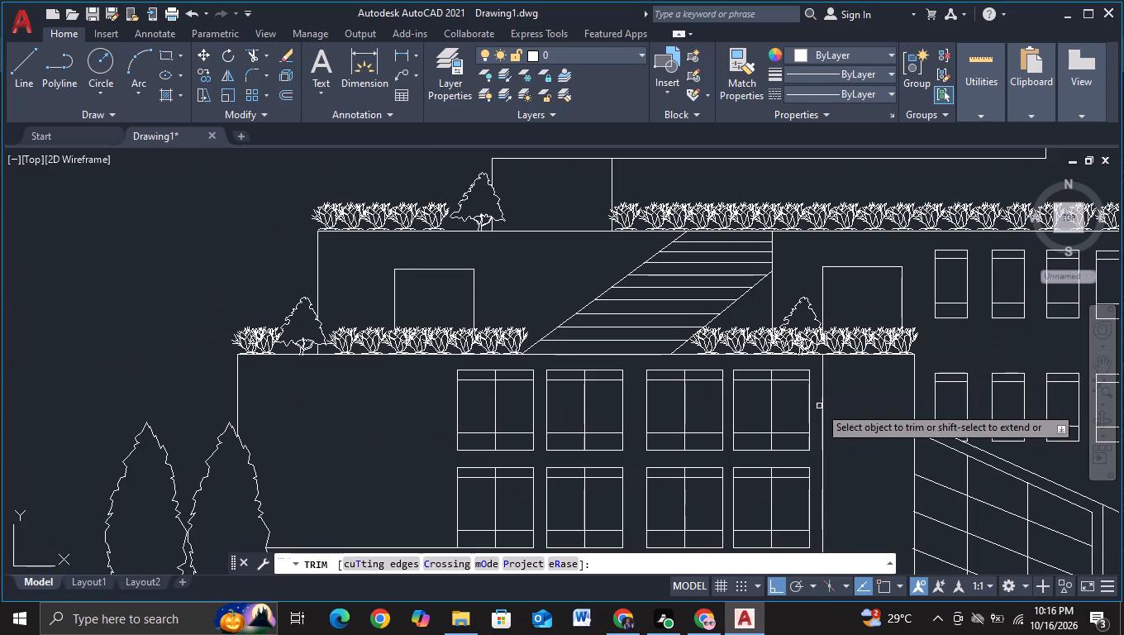
scroll(835, 413, "down", 2)
middle_click_drag(850, 419, 0, 356)
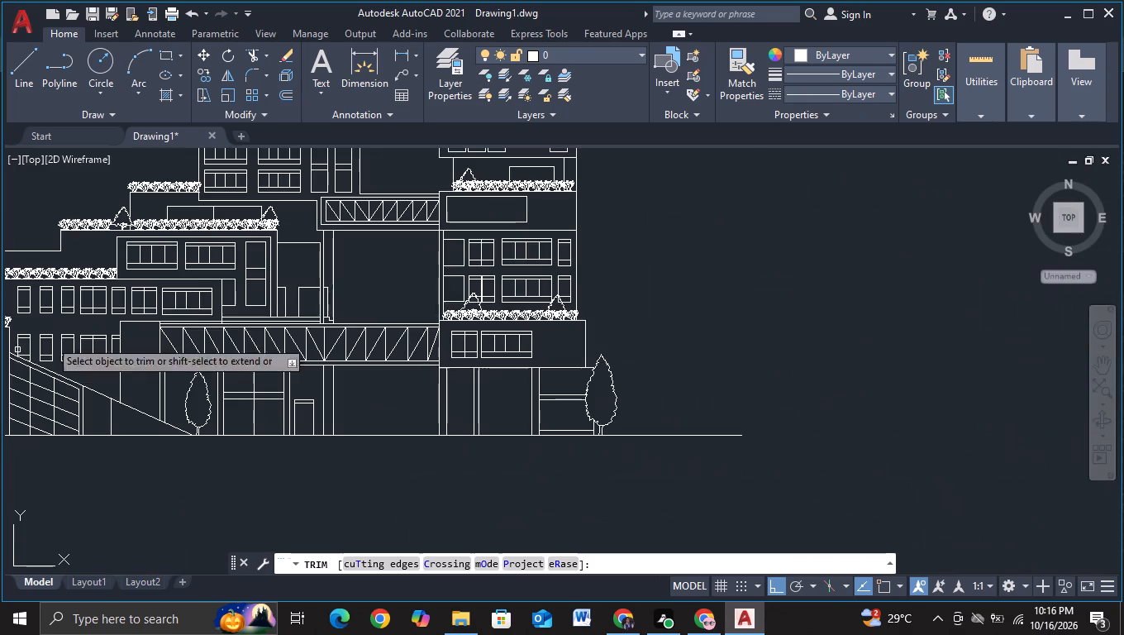
scroll(452, 309, "up", 3)
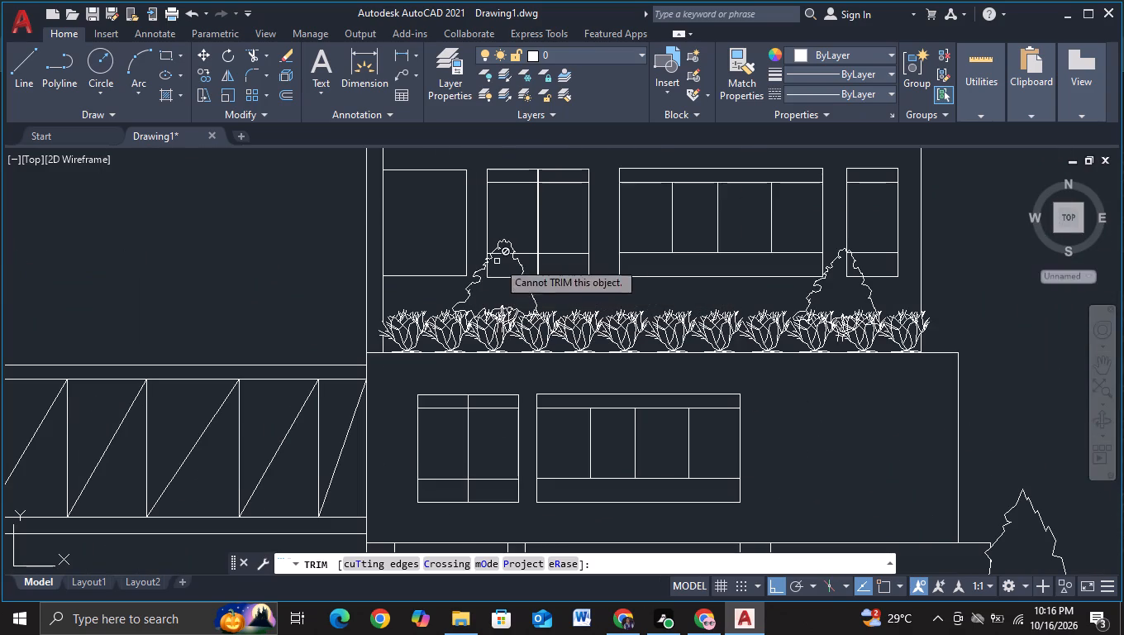
left_click_drag(507, 250, 493, 286)
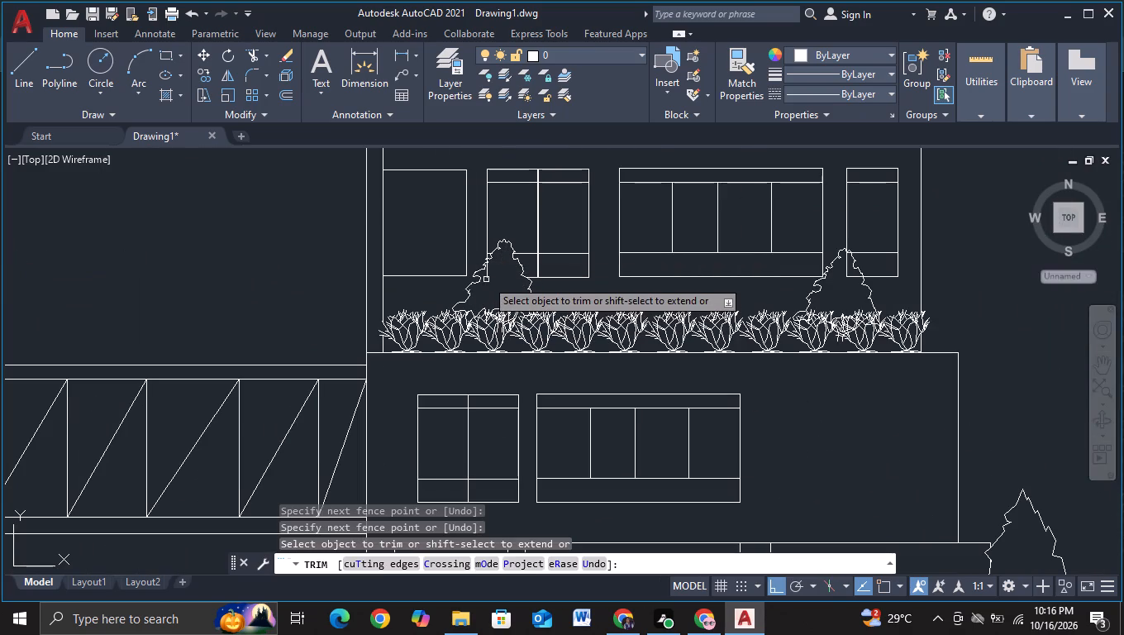
left_click(488, 271)
Trim the window's lower corner lines crossing the east evergreen on the east tower's lower planter.
scroll(517, 292, "down", 1)
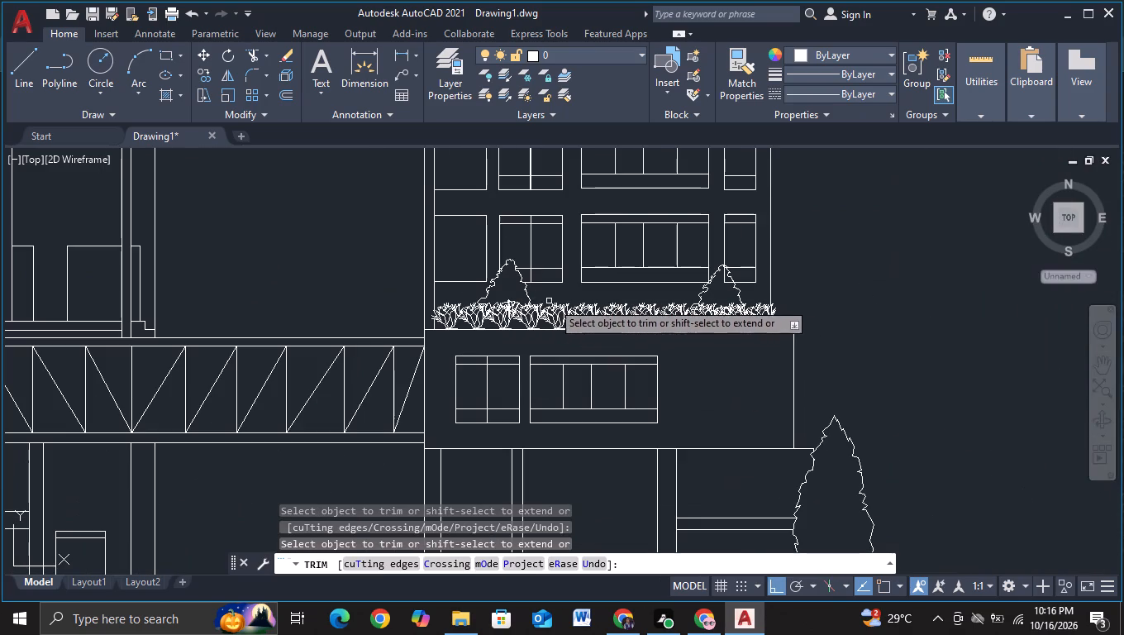
middle_click_drag(662, 306, 452, 317)
scroll(523, 308, "up", 2)
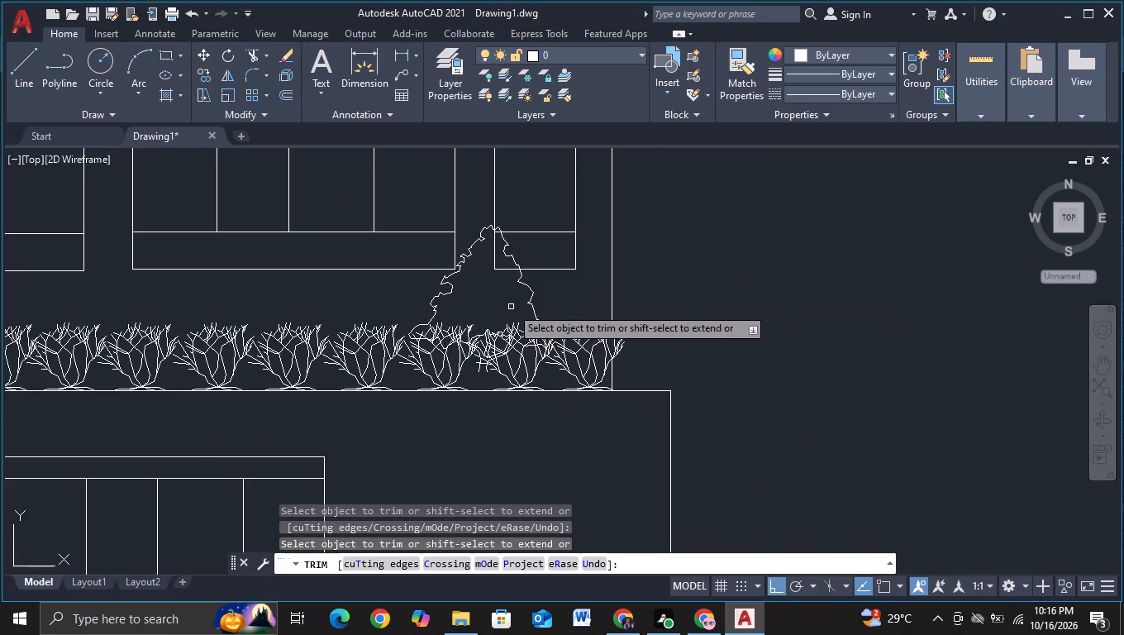
left_click(492, 266)
left_click(511, 270)
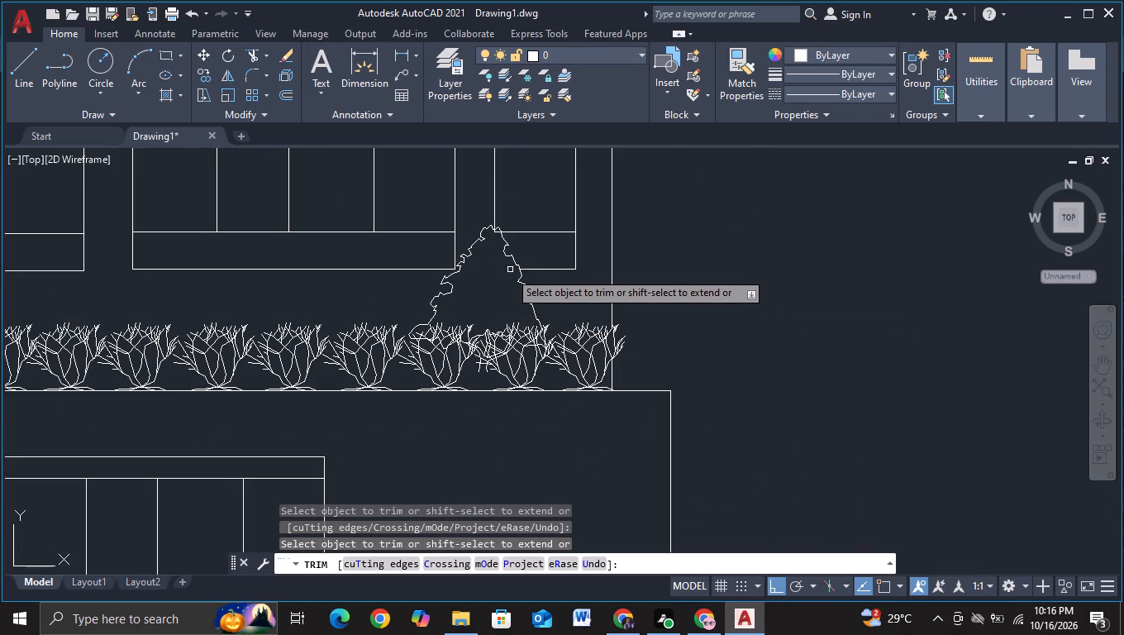
Check the east tower's upper planter and the terraces beside the upper truss bridge for lines crossing the evergreens, and end the trimming.
scroll(479, 300, "down", 2)
middle_click_drag(592, 340, 680, 487)
scroll(639, 333, "down", 1)
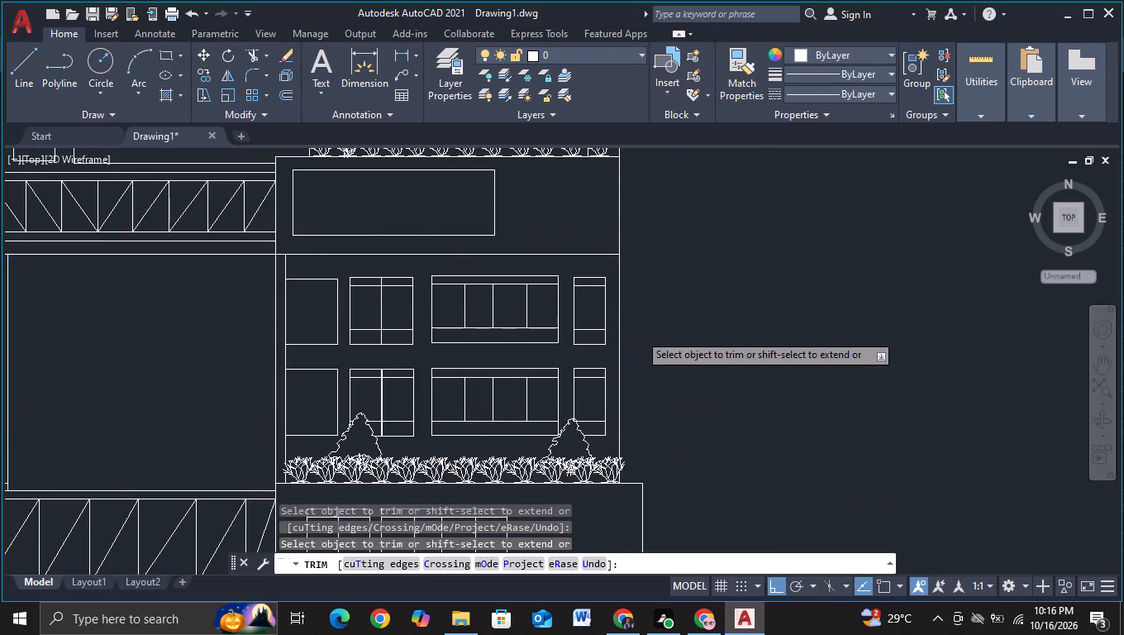
scroll(639, 333, "down", 1)
scroll(568, 266, "up", 3)
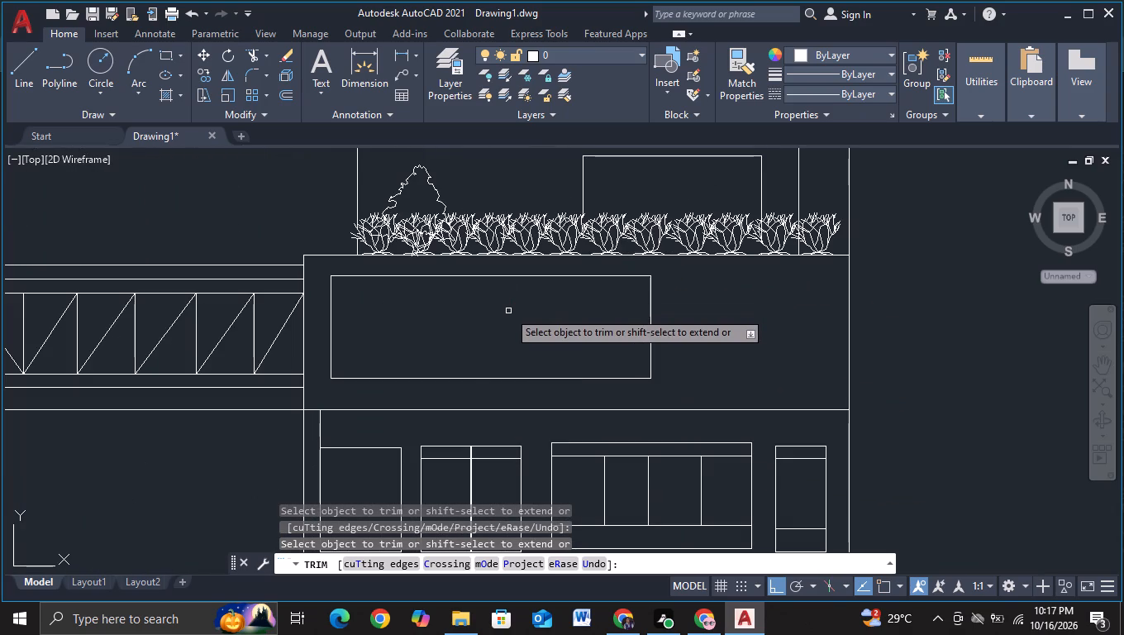
scroll(508, 312, "down", 2)
middle_click_drag(336, 248, 380, 256)
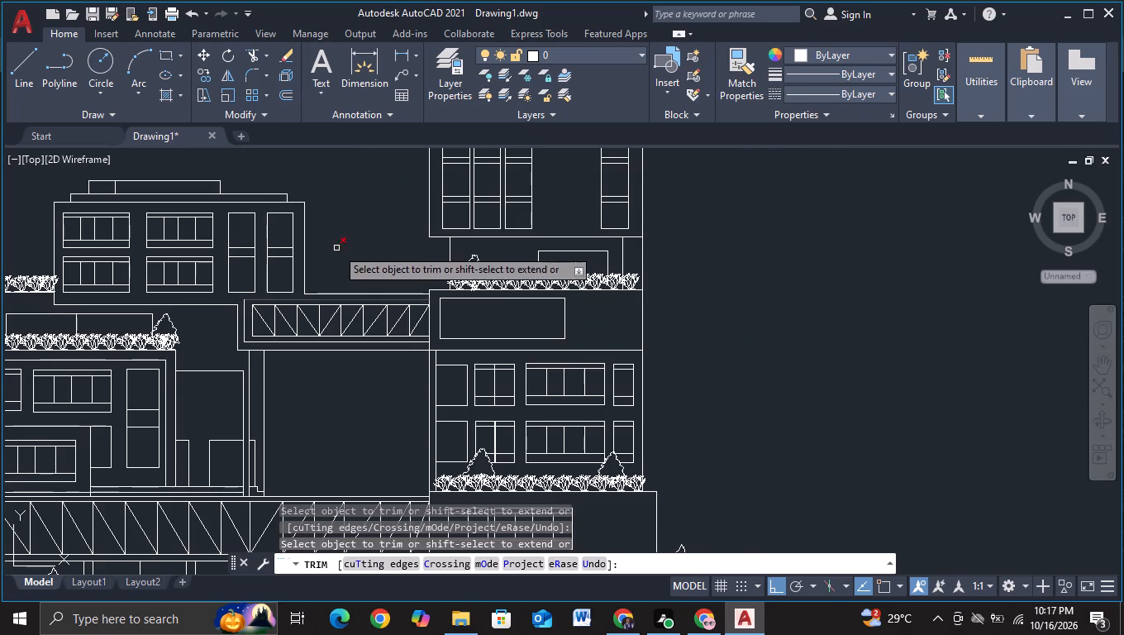
middle_click_drag(380, 256, 571, 265)
key("Escape")
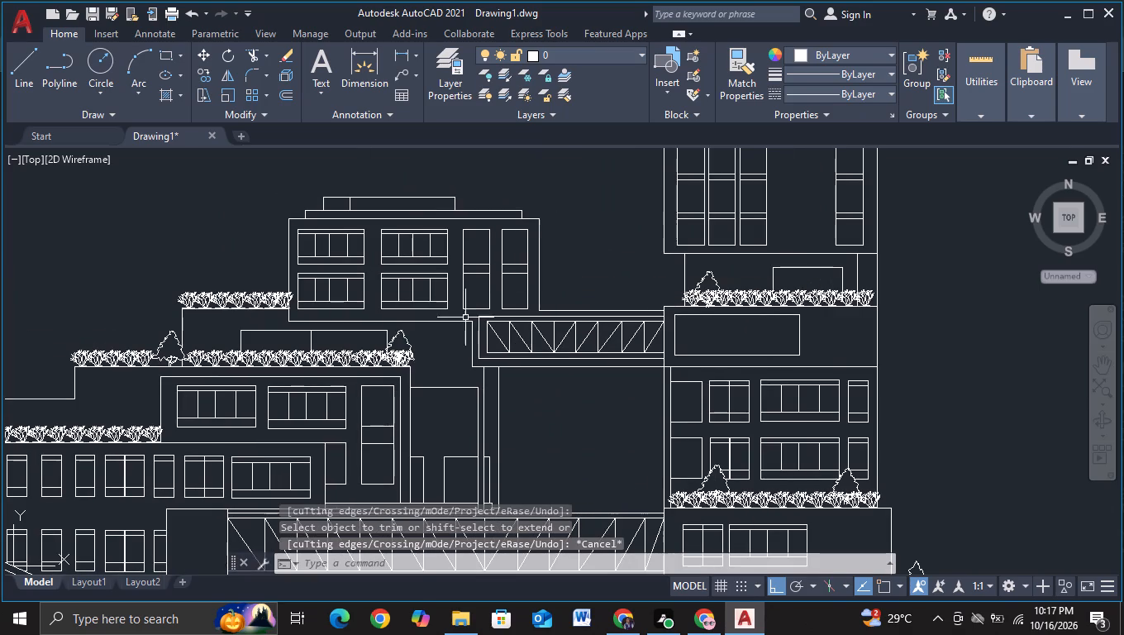
Trim the vertical wall line crossing the evergreen at the east end of the terrace planter just west of the upper truss bridge.
scroll(440, 401, "up", 2)
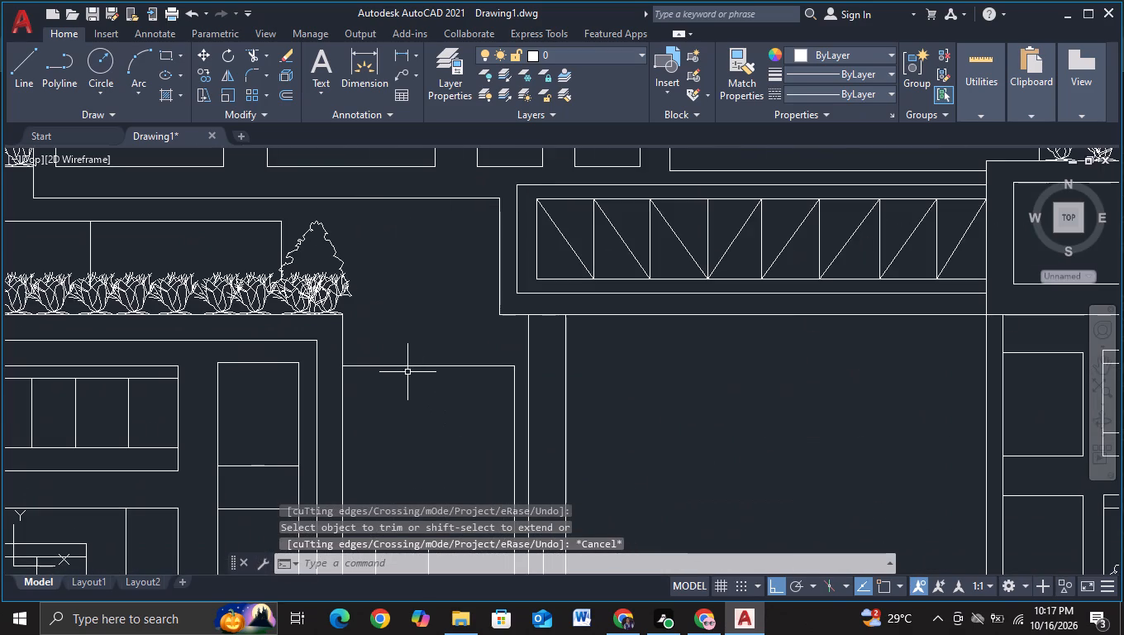
scroll(343, 301, "up", 1)
left_click(254, 50)
scroll(246, 212, "up", 2)
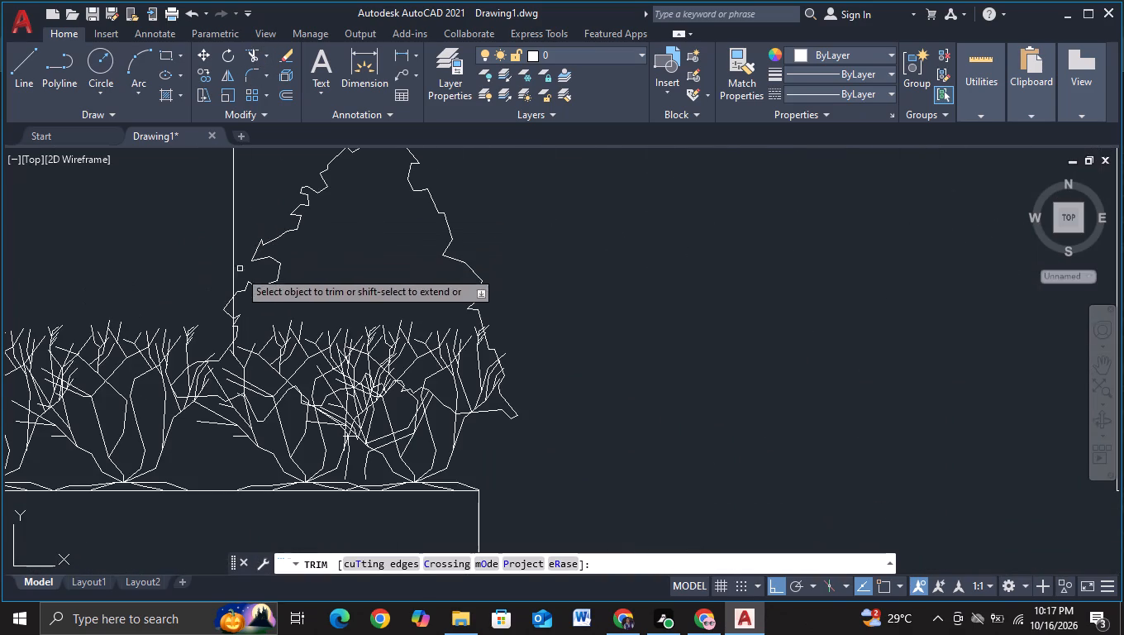
left_click(234, 311)
left_click(234, 337)
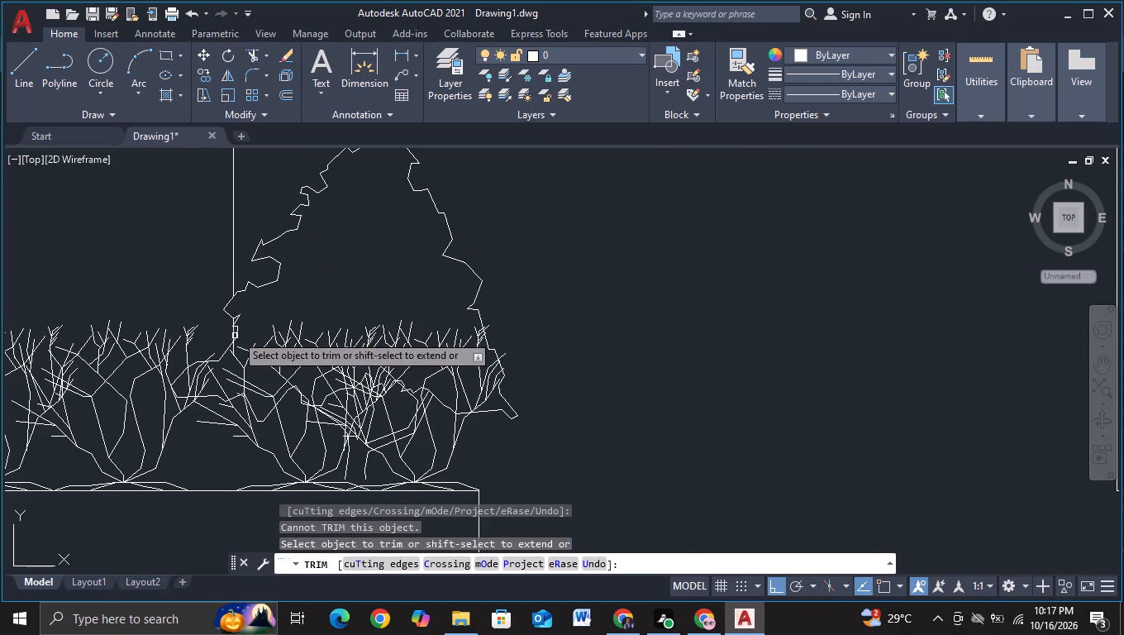
scroll(238, 326, "up", 2)
left_click(225, 337)
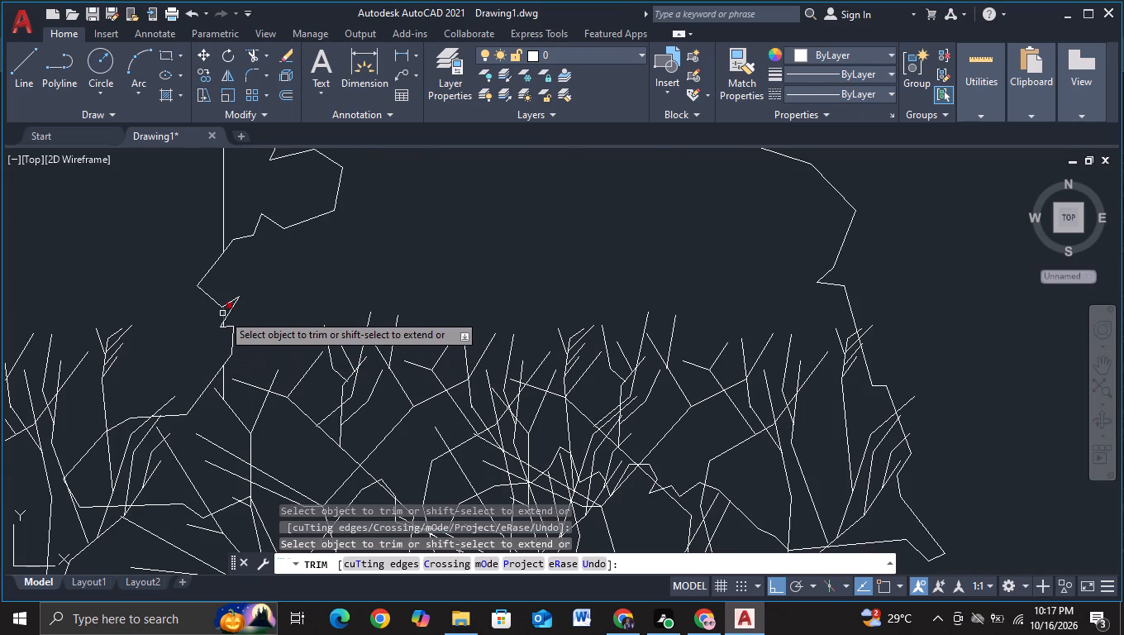
left_click(222, 313)
scroll(224, 324, "up", 2)
left_click(215, 329)
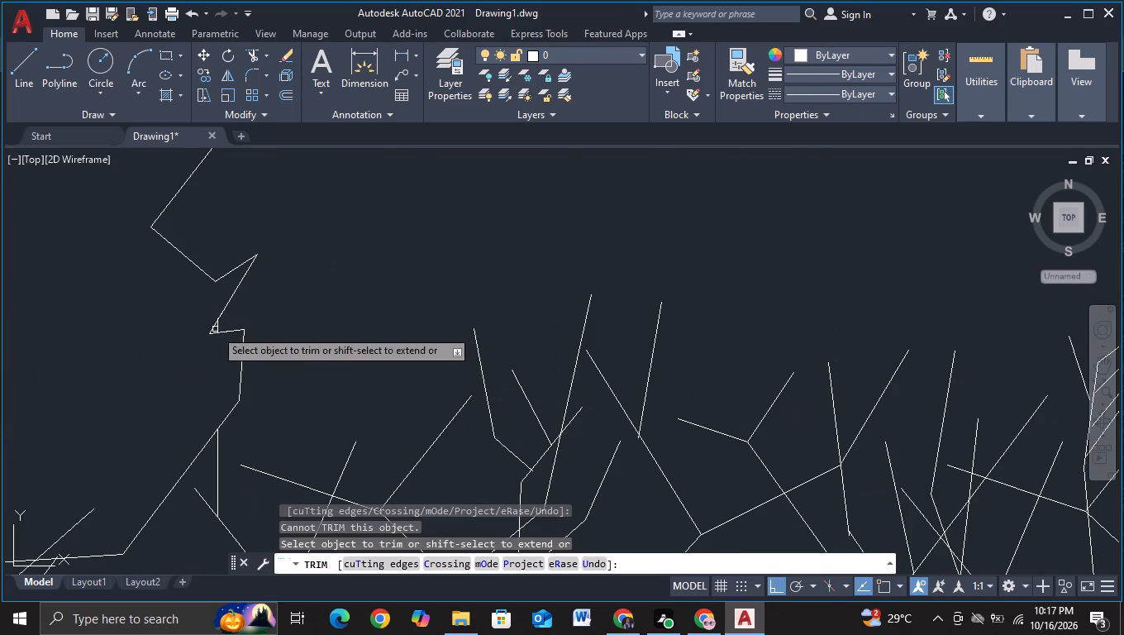
left_click(217, 327)
left_click(216, 459)
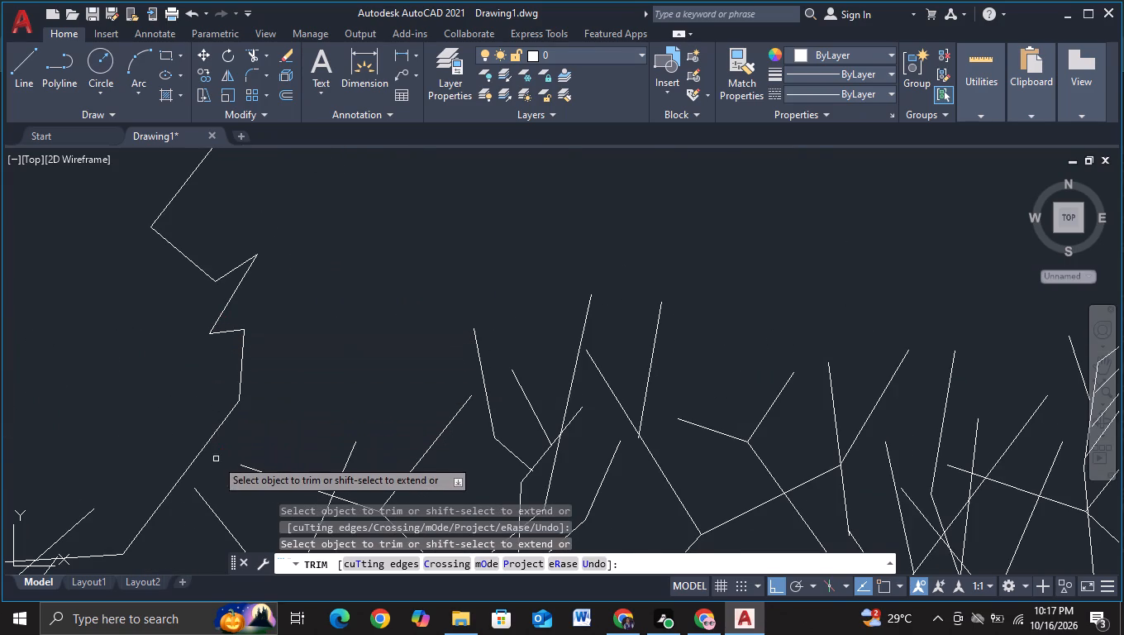
scroll(216, 459, "down", 3)
middle_click_drag(237, 436, 314, 275)
scroll(314, 275, "down", 2)
middle_click_drag(358, 226, 383, 380)
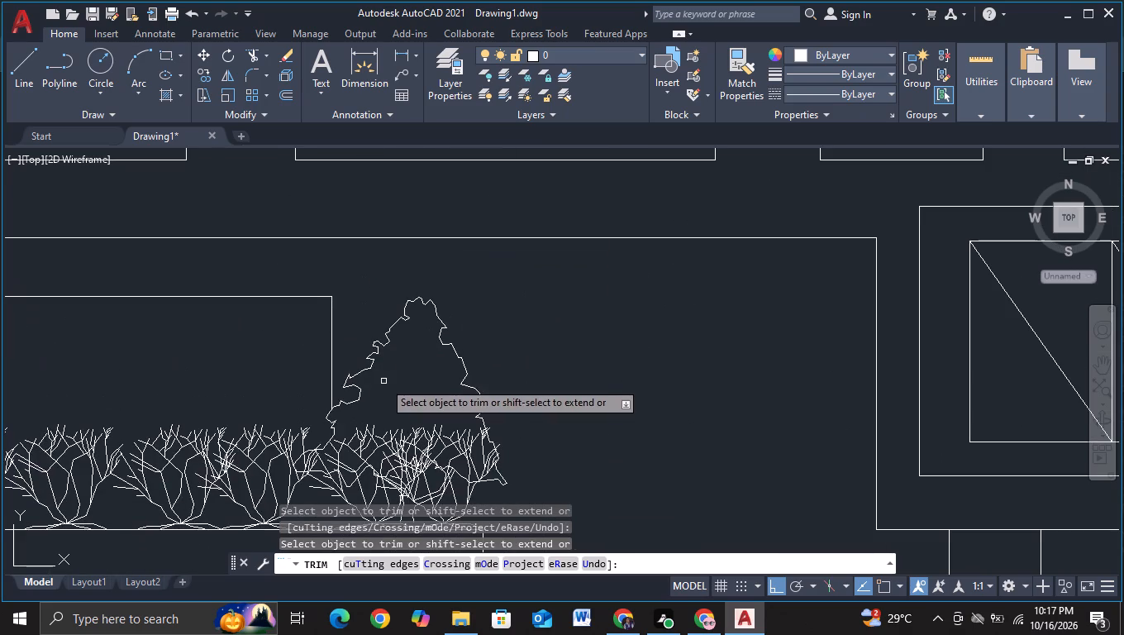
key("Escape")
scroll(328, 353, "down", 2)
middle_click_drag(198, 365, 493, 422)
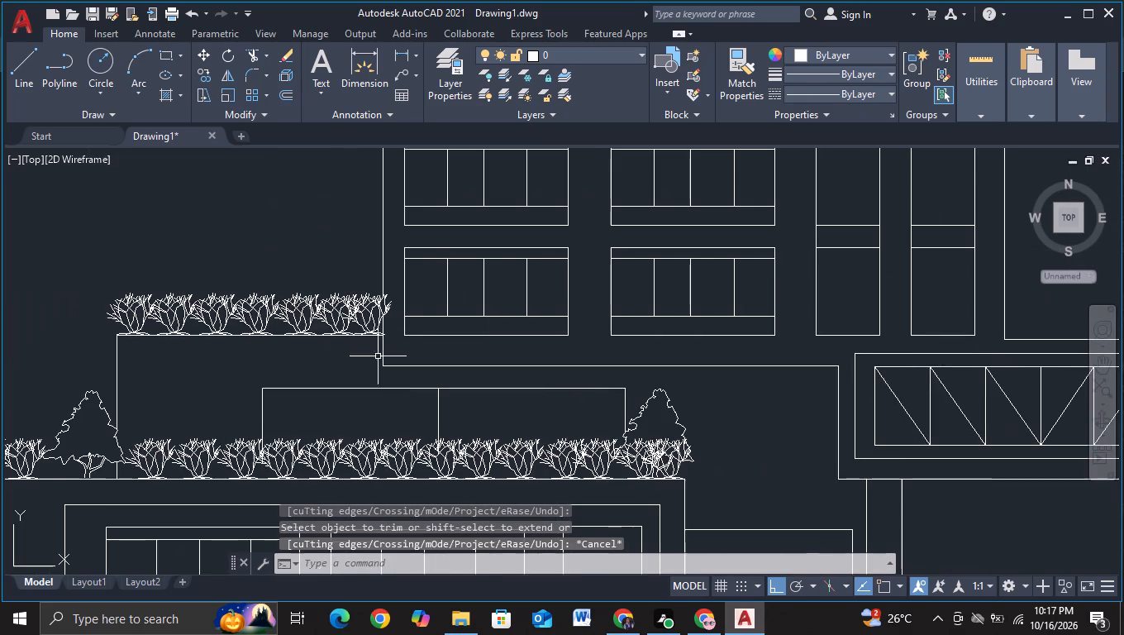
Copy the evergreen at the west end of the terrace planter onto the middle of the bush planter one level above.
left_click(80, 403)
key("c")
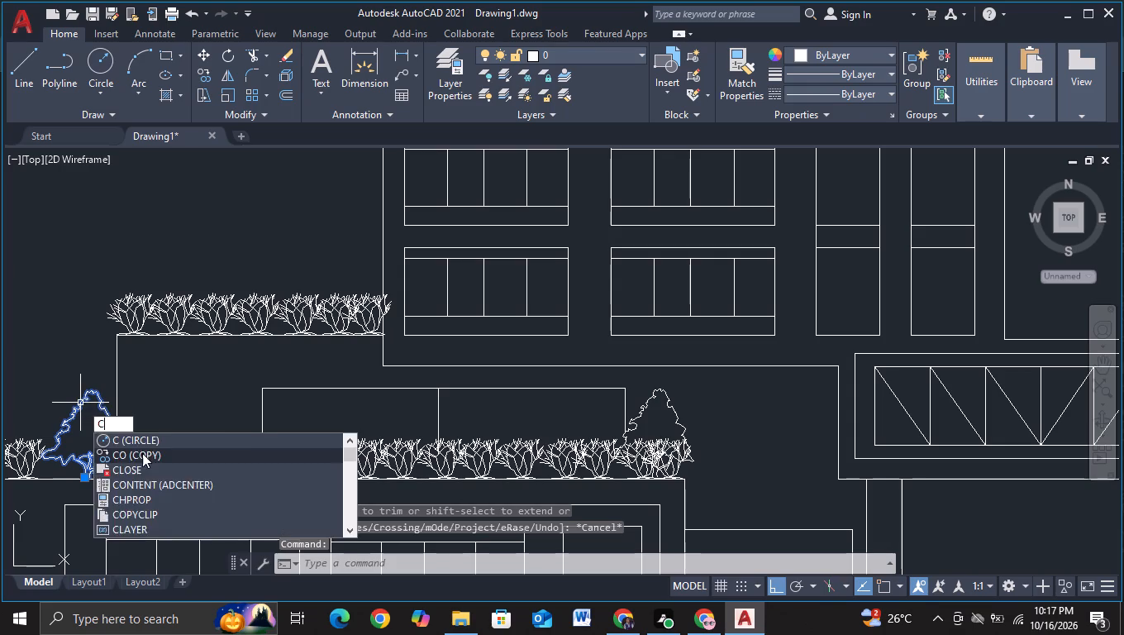
left_click(142, 454)
left_click(107, 425)
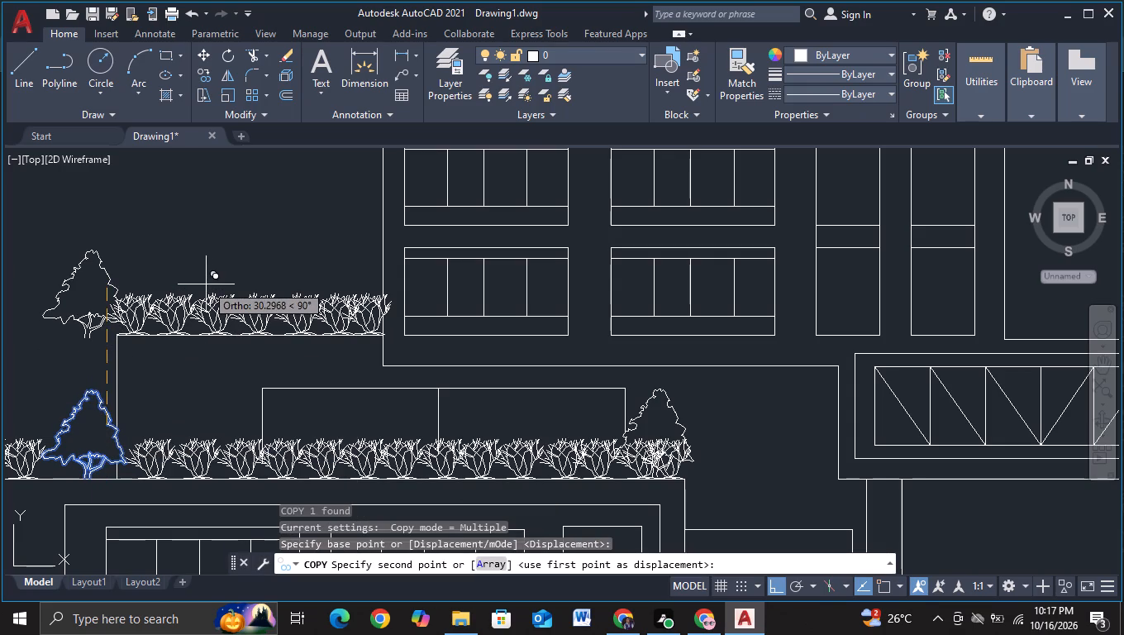
key("F8")
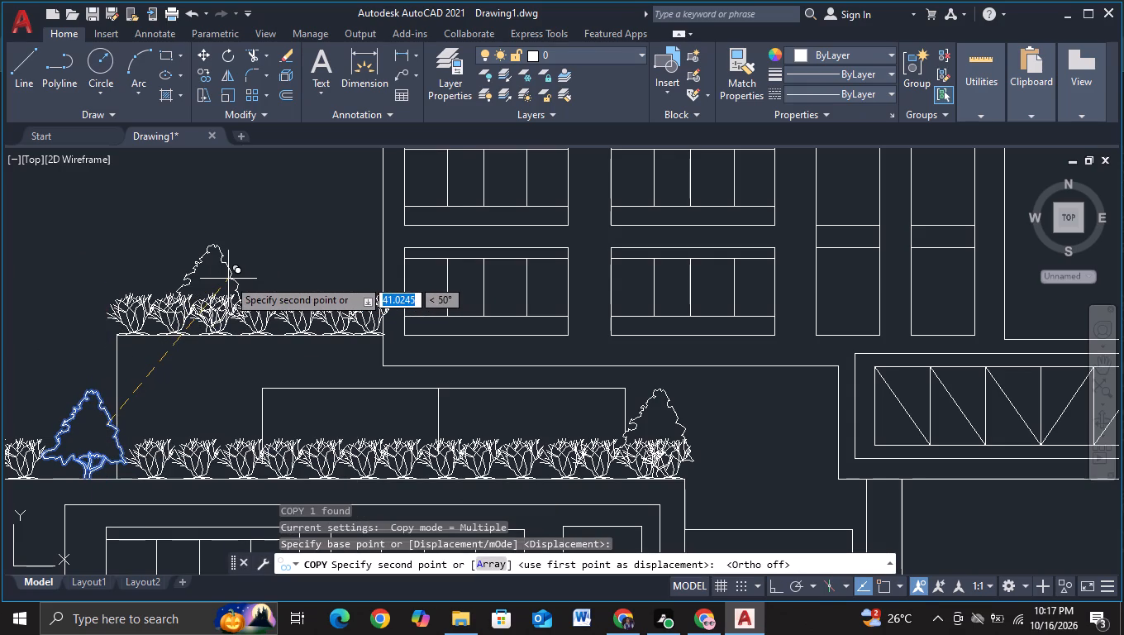
left_click(240, 281)
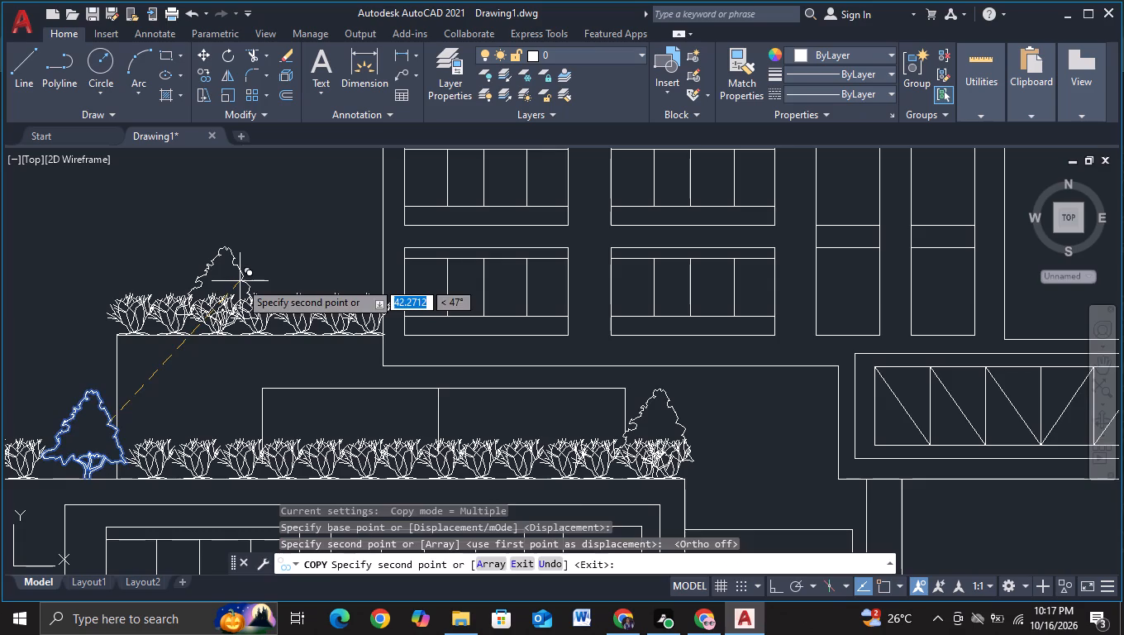
key("Escape")
Review the whole planted elevation, from the ground-level trees and ground line up to the terrace and tower planters.
scroll(240, 281, "down", 3)
middle_click_drag(155, 298, 232, 236)
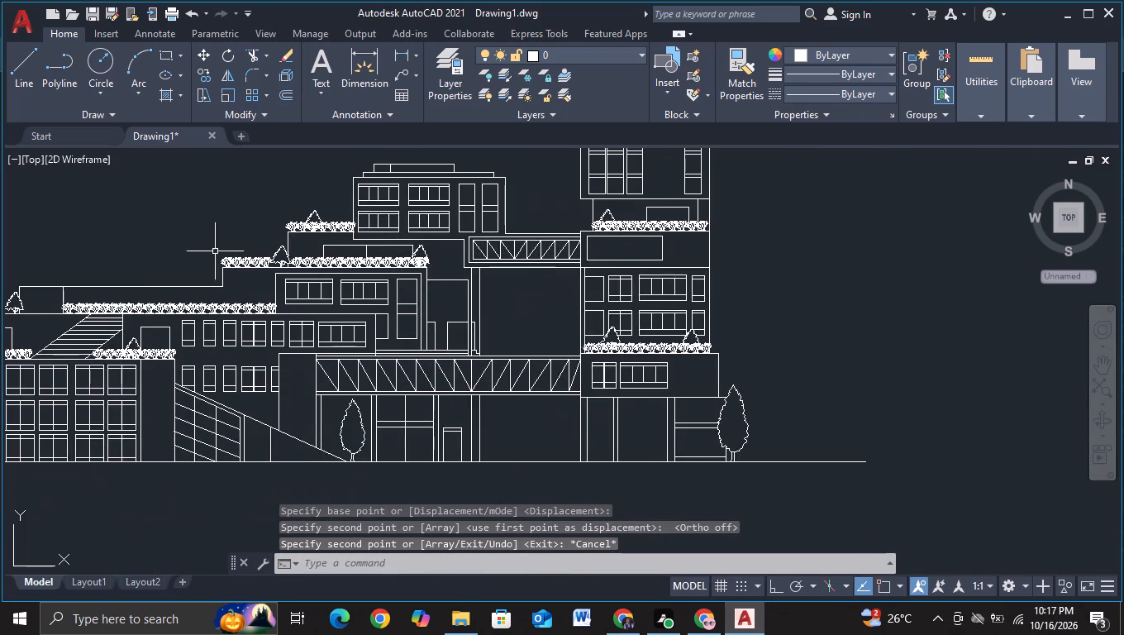
middle_click_drag(874, 378, 807, 333)
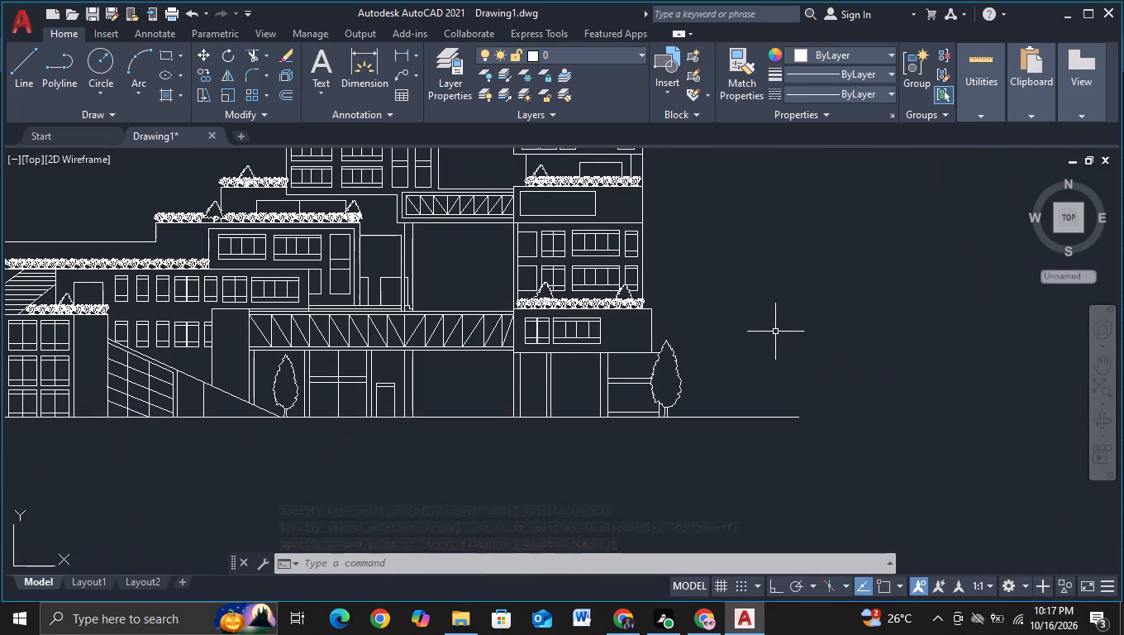
middle_click_drag(791, 367, 800, 280)
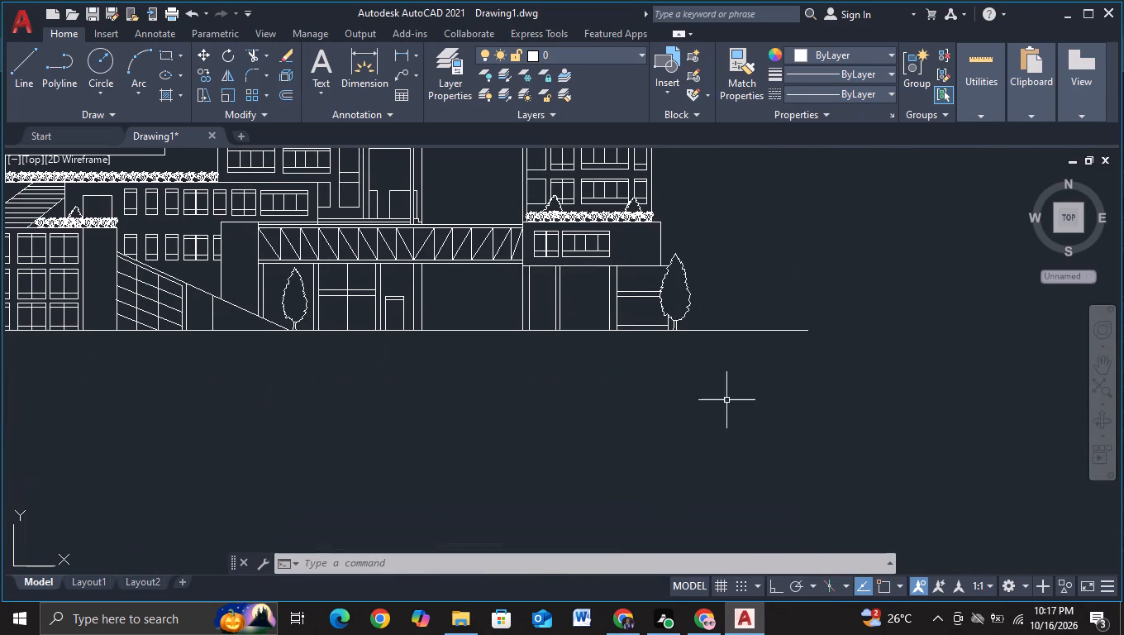
scroll(686, 402, "down", 1)
middle_click_drag(527, 432, 586, 413)
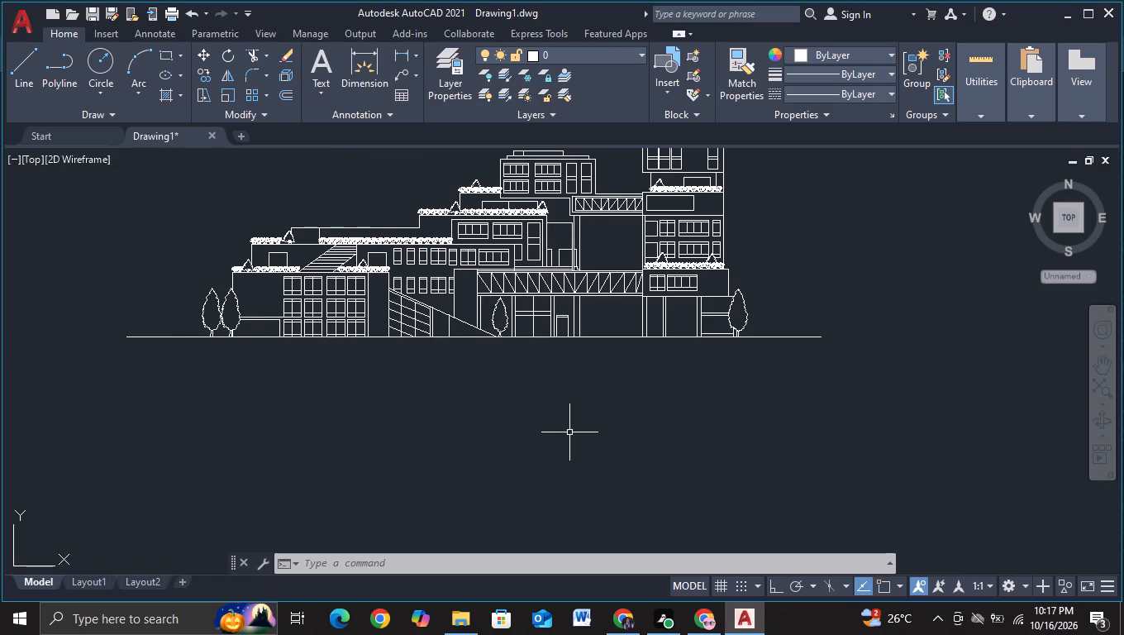
middle_click_drag(533, 427, 677, 454)
middle_click_drag(470, 424, 464, 498)
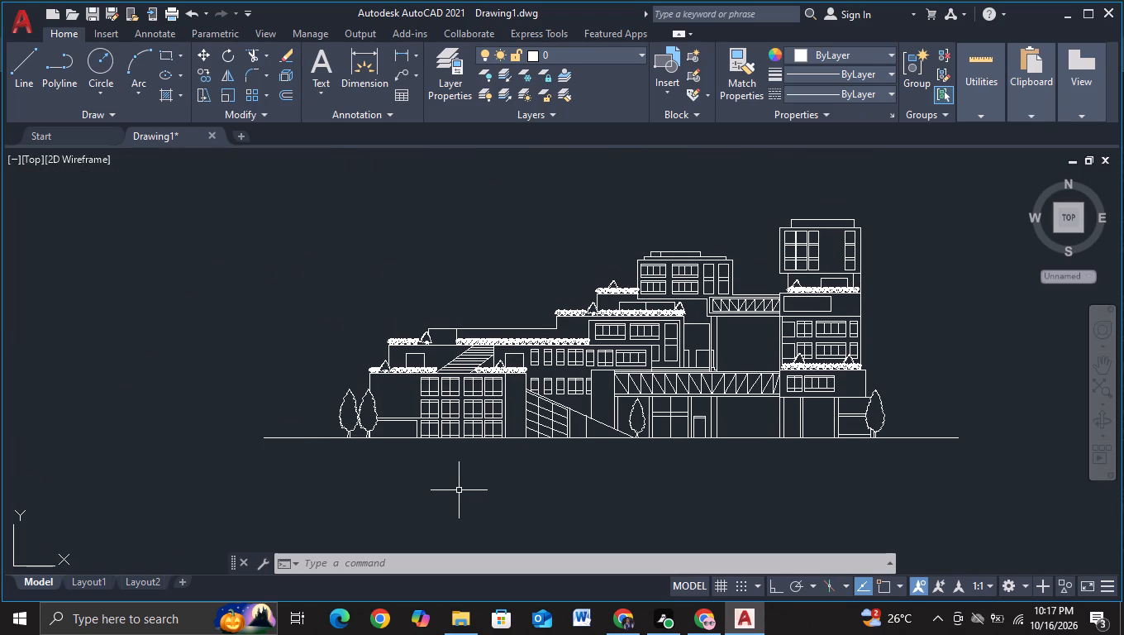
middle_click_drag(459, 490, 455, 459)
scroll(457, 466, "down", 2)
scroll(474, 483, "up", 2)
middle_click_drag(470, 480, 438, 478)
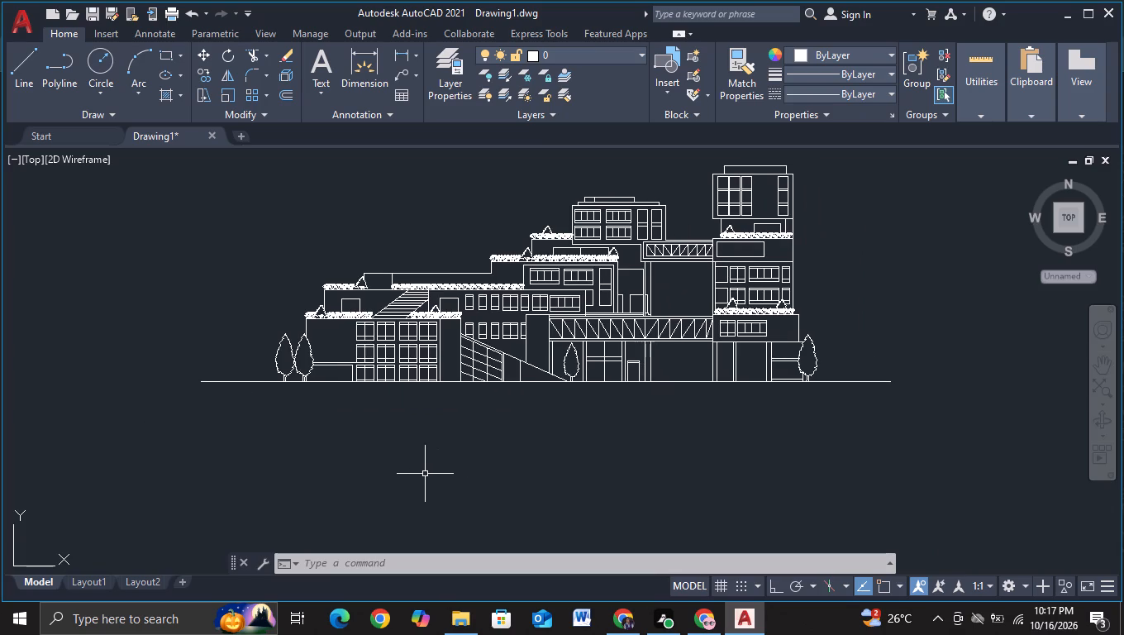
scroll(425, 469, "up", 2)
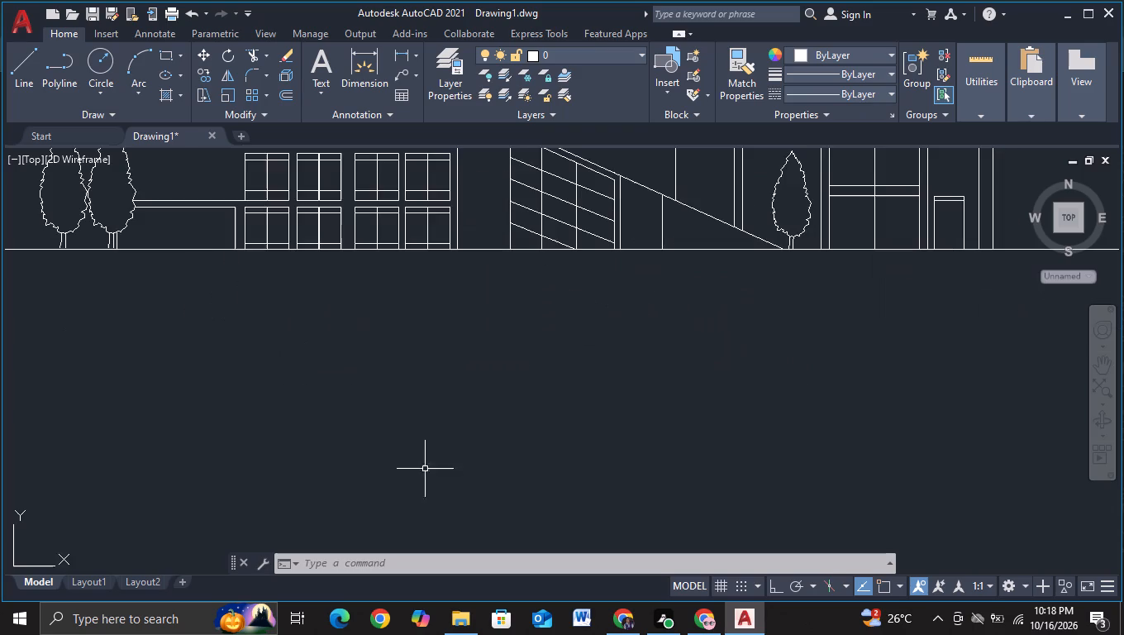
middle_click_drag(486, 431, 481, 527)
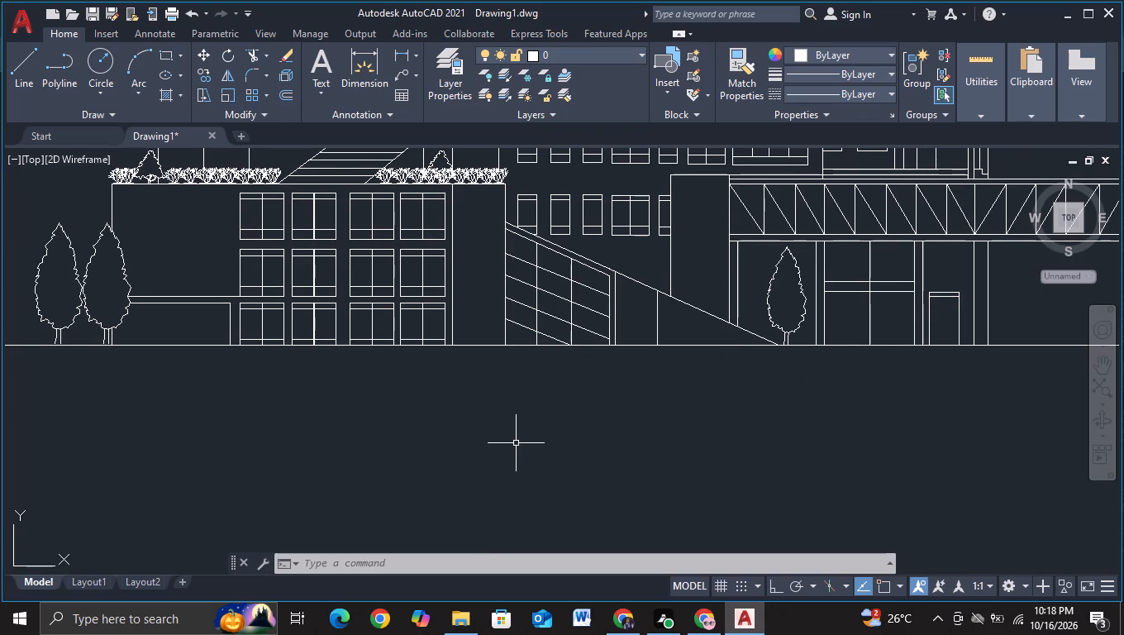
scroll(516, 443, "down", 1)
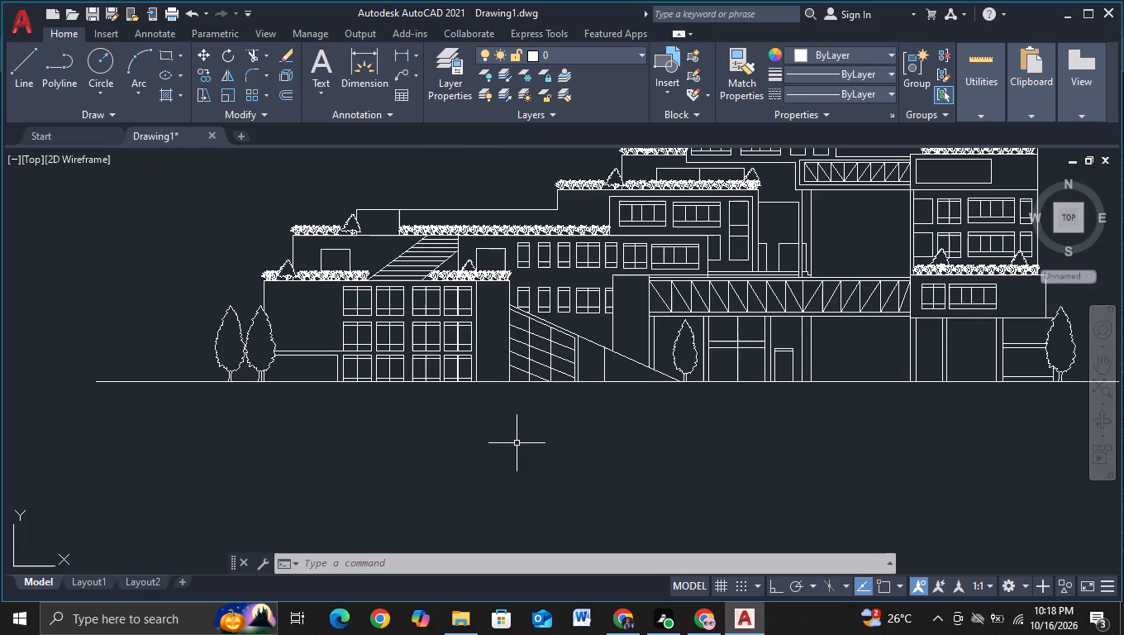
middle_click_drag(193, 260, 222, 384)
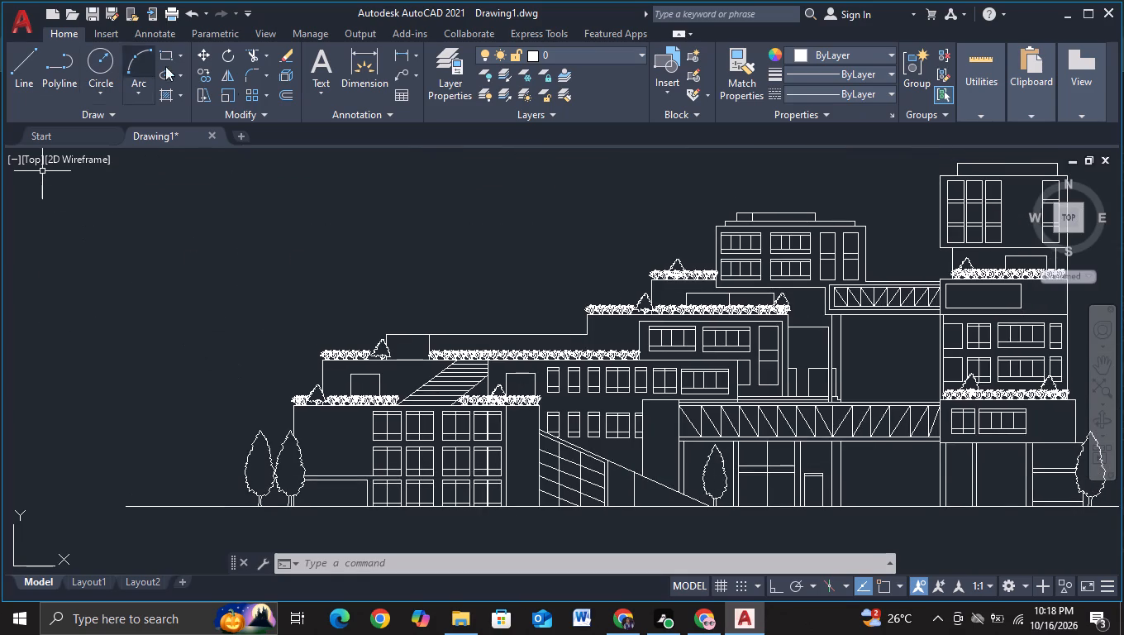
Place horizontal single-line text above the elevation's west side and start the title with "LINEAR CAMPUS", leaving three spaces after each word.
left_click(330, 89)
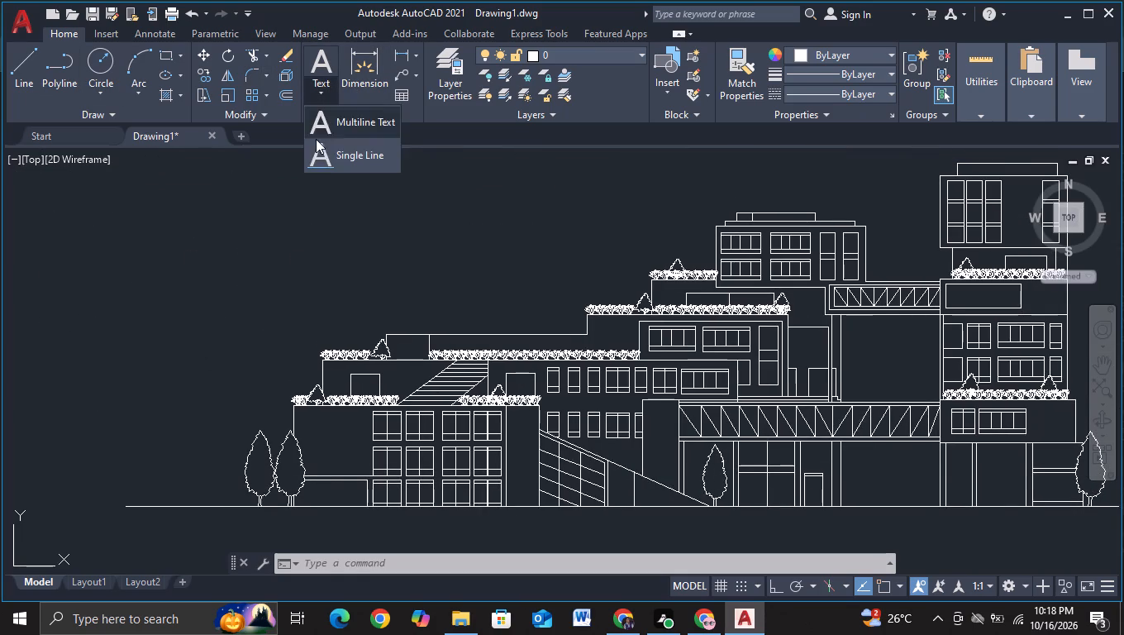
left_click(326, 159)
scroll(331, 234, "down", 1)
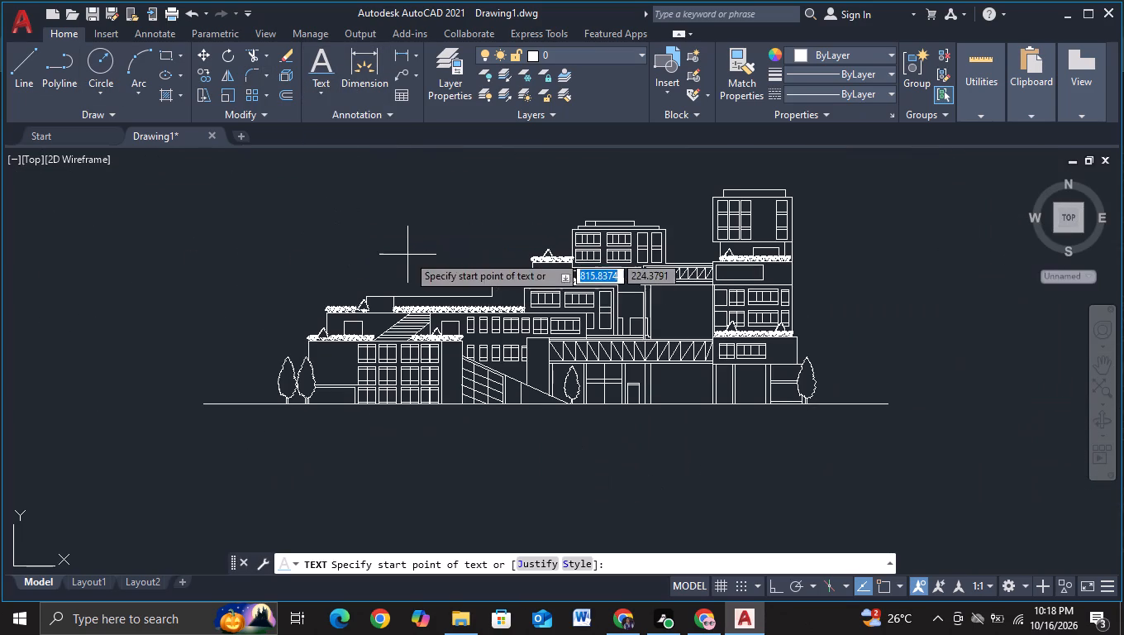
middle_click_drag(414, 246, 500, 408)
left_click(425, 310)
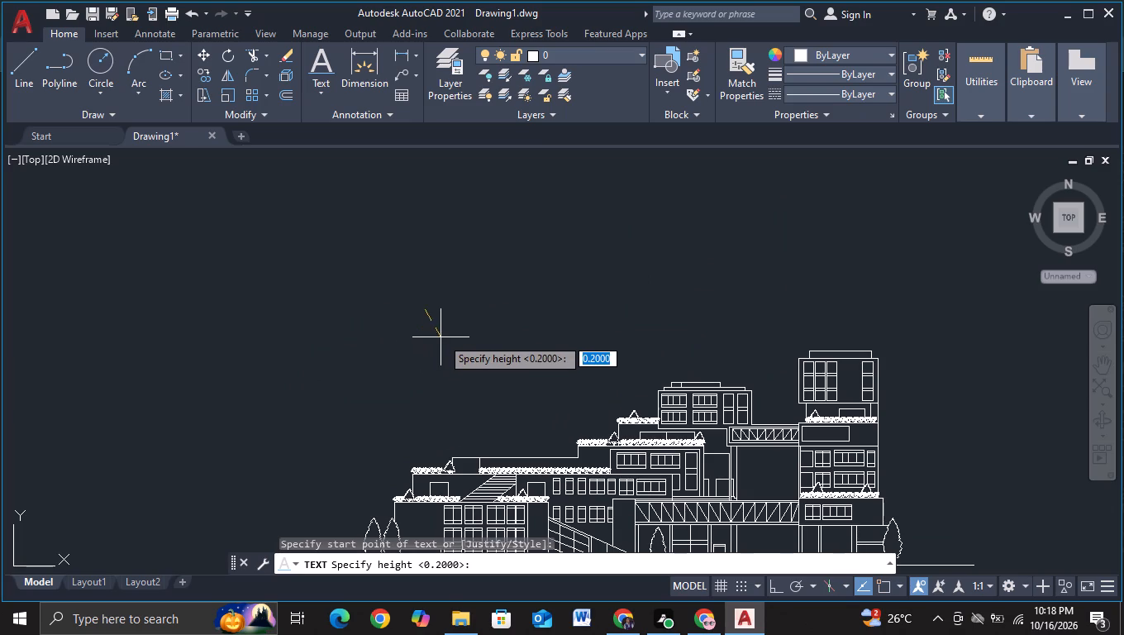
key("F8")
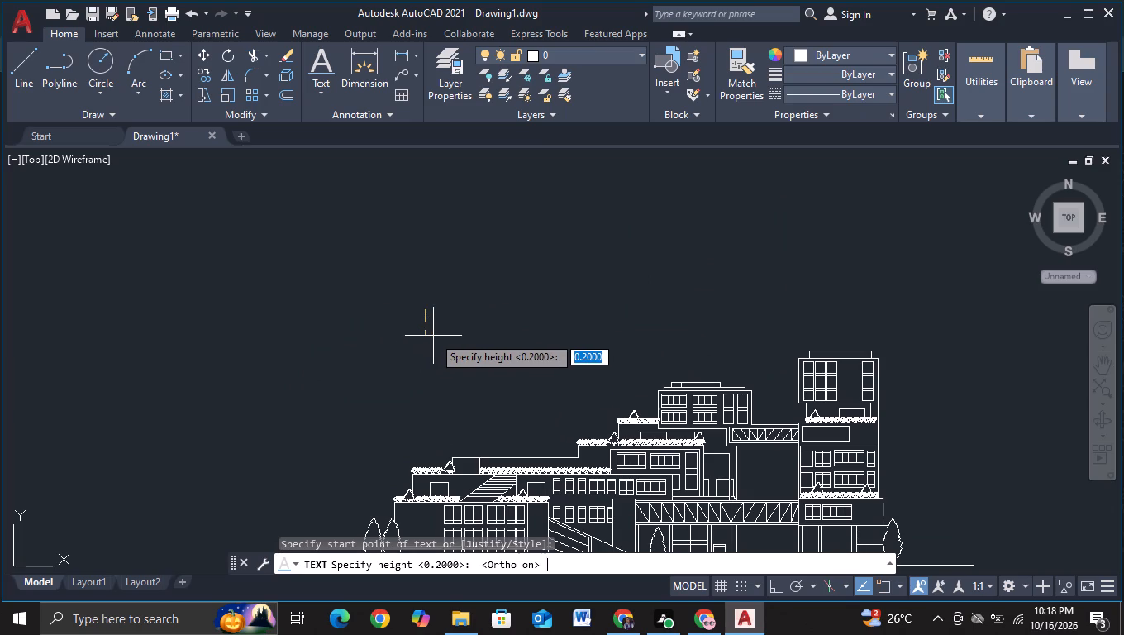
left_click(423, 322)
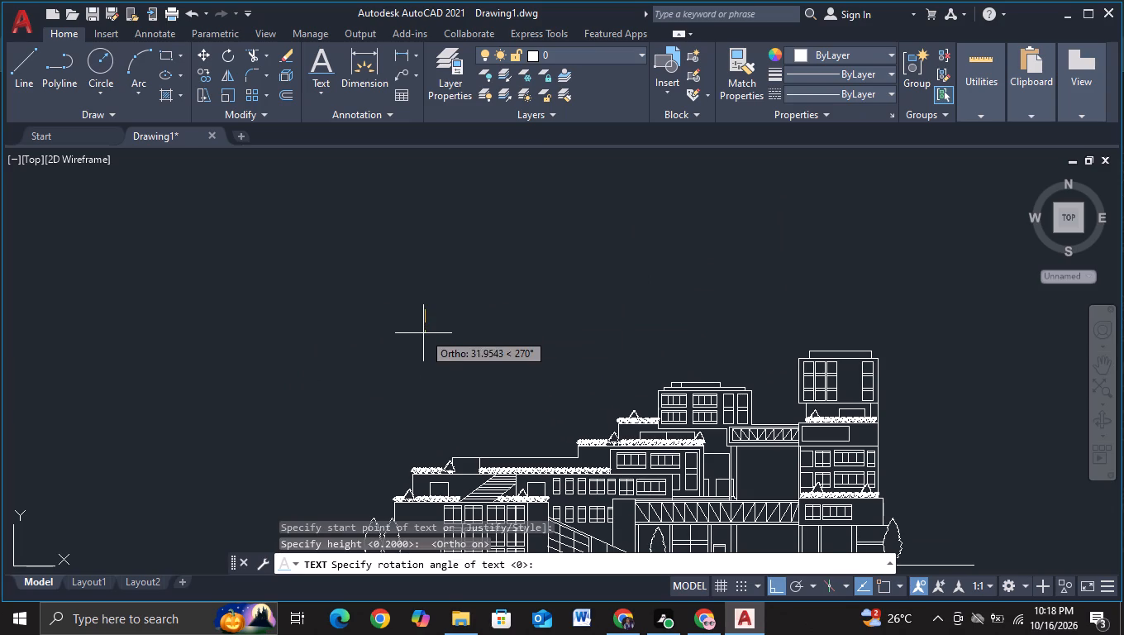
key("Return")
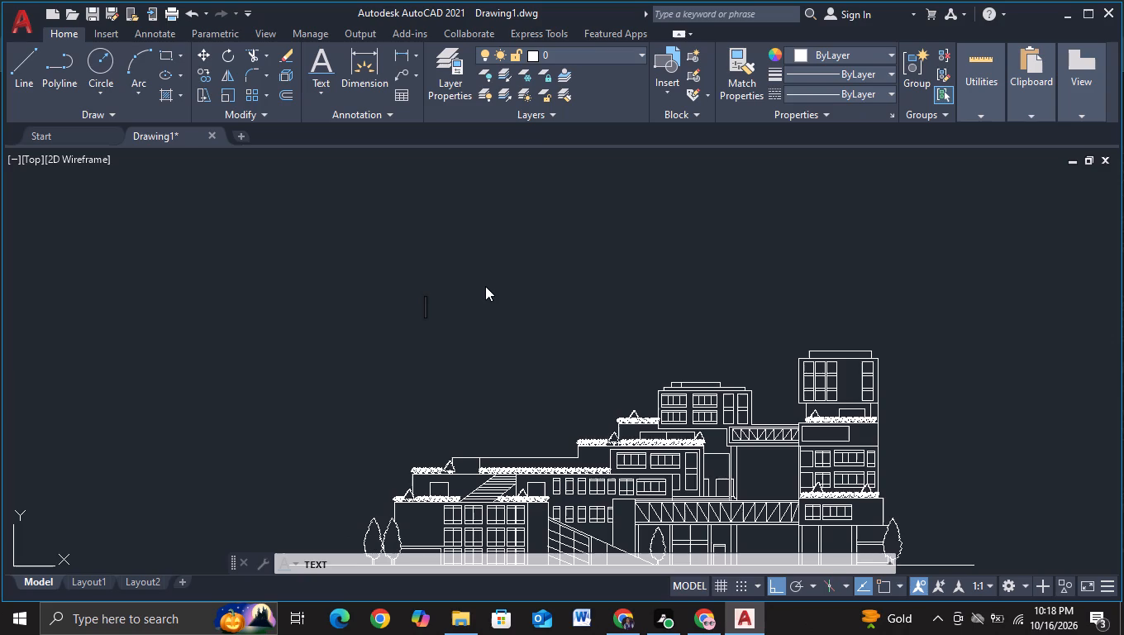
type("li")
key("BackSpace")
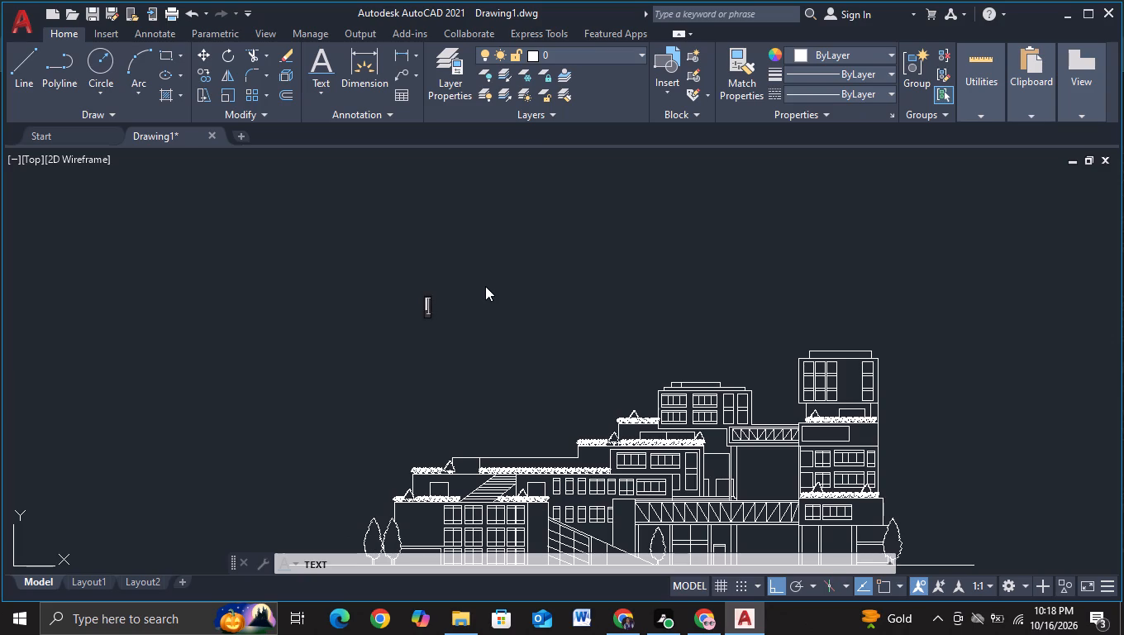
key("BackSpace")
type("LI")
type("NER")
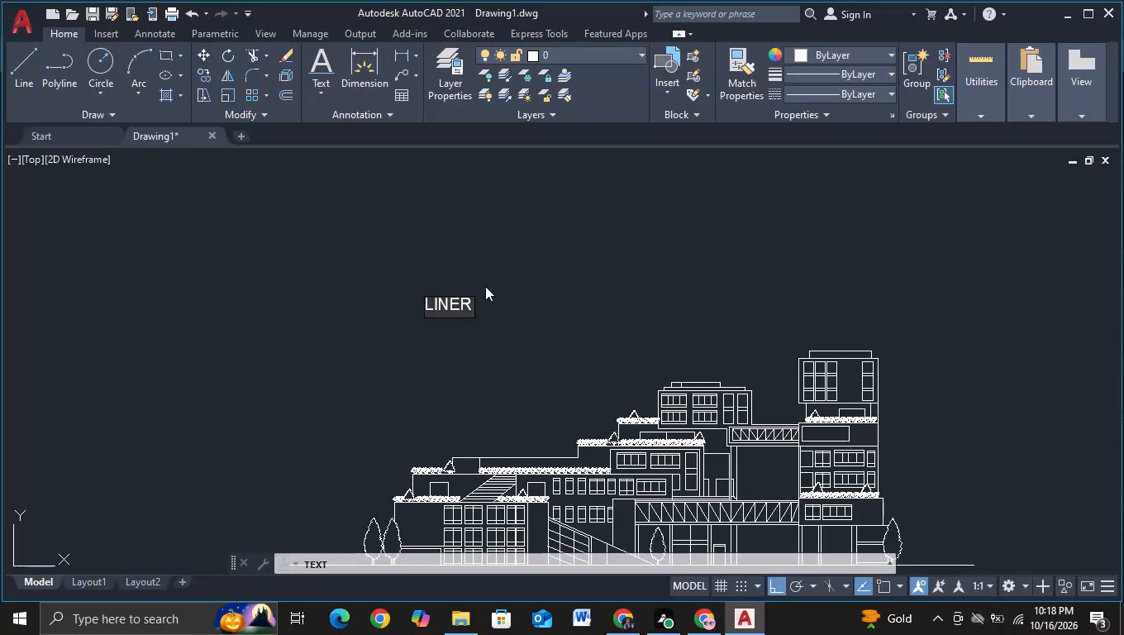
key("BackSpace")
type("AR")
key("space")
key("space")
key("space")
type("CAMPUC")
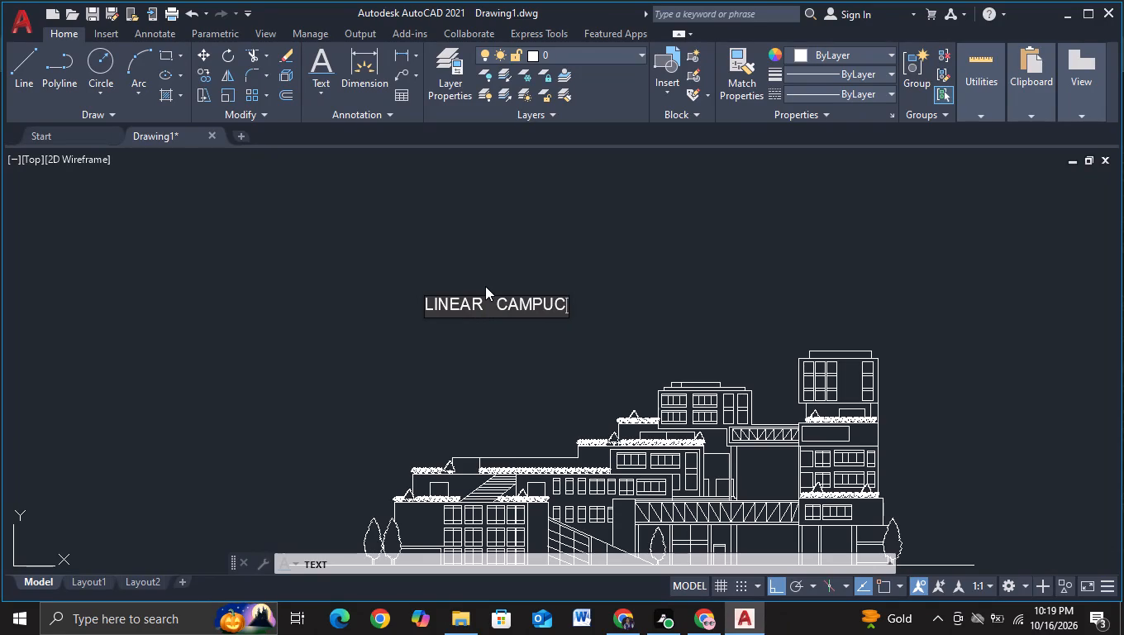
key("BackSpace")
type("S")
key("space")
key("space")
key("space")
Continue the title with "AXIS ELEVATION" and "RESEARCH", leaving three spaces after each of these two parts.
type("AXI")
type("S ELEVATION")
key("space")
key("space")
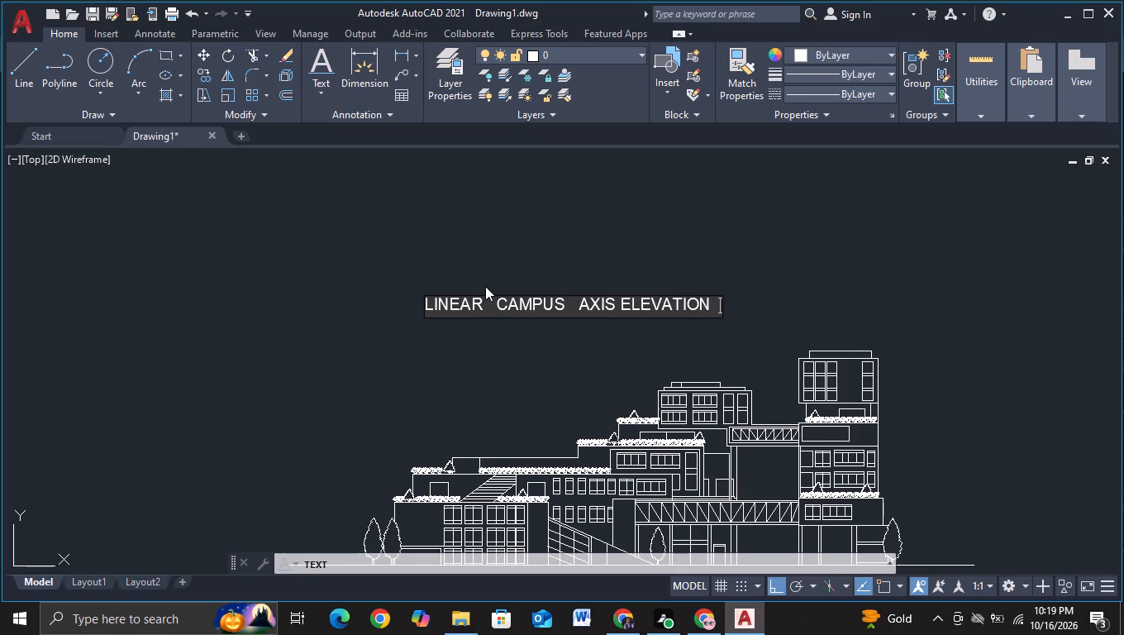
key("space")
type("RES")
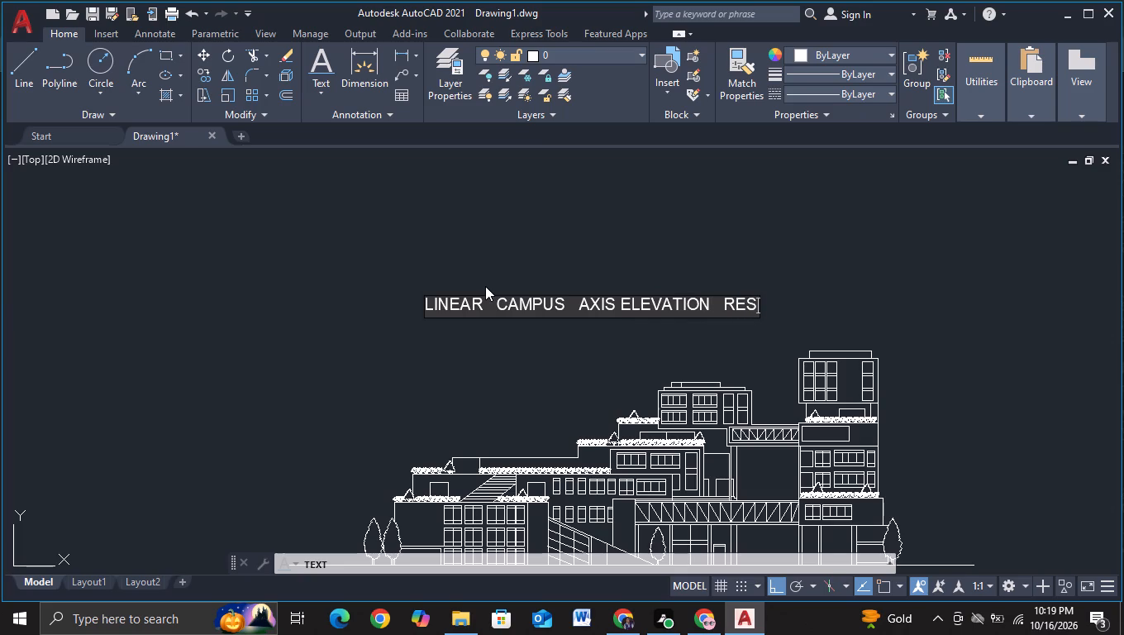
key("e")
type("ARCH")
key("space")
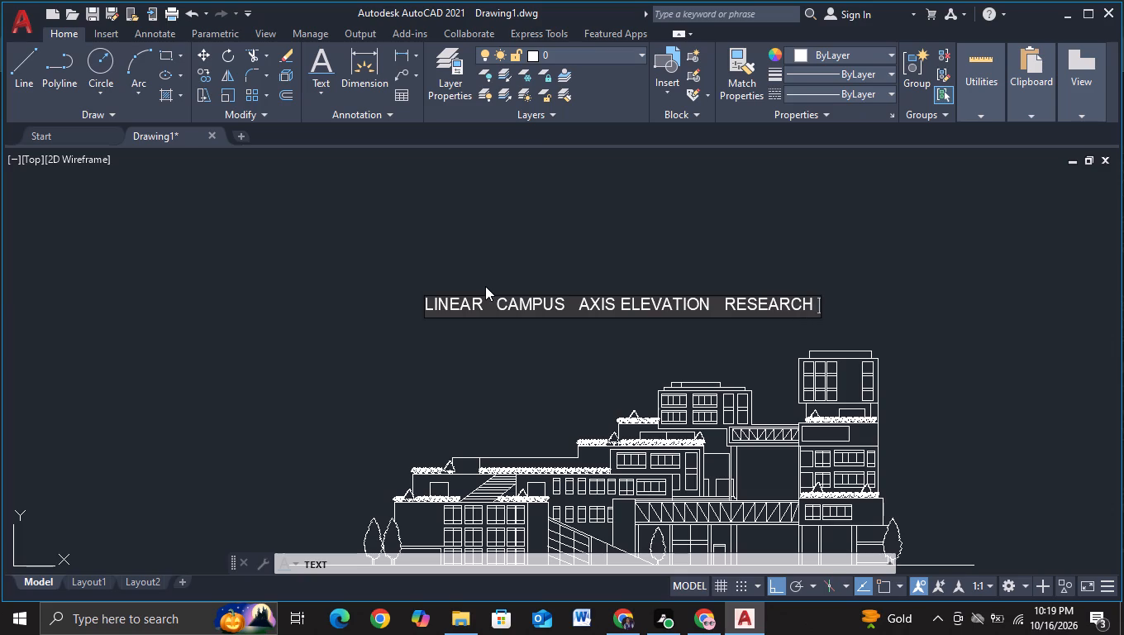
key("space")
key("space")
Complete the title with "AND INNOVATION SPINE", three spaces between words, and finish the text.
type("AND")
key("space")
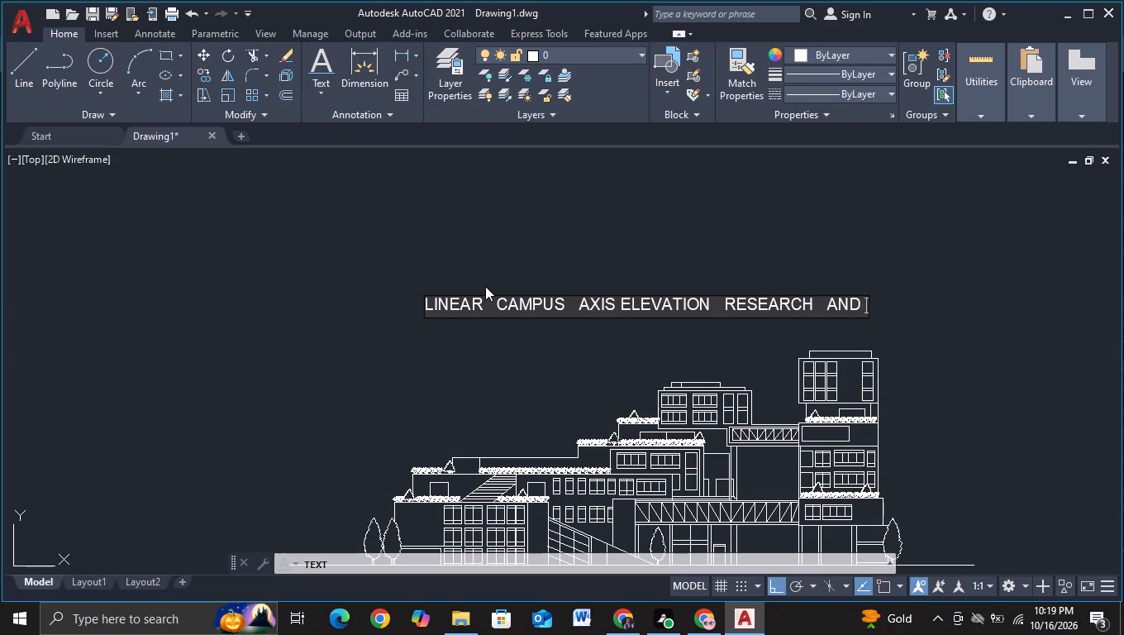
key("space")
key("space")
type("IN")
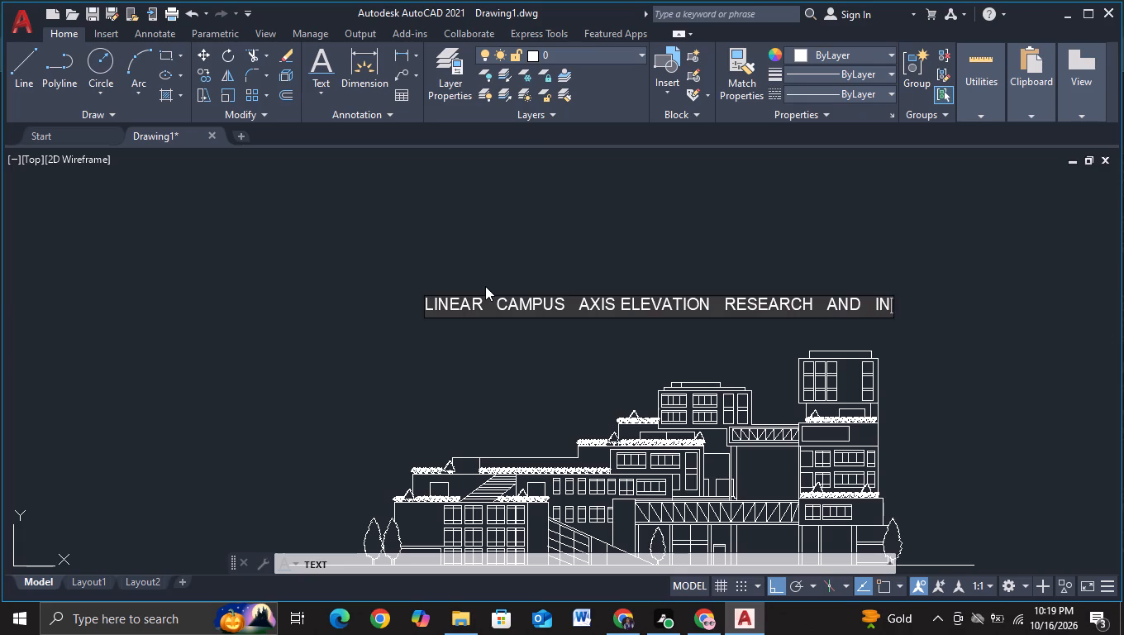
key("n")
type("OVATION")
key("space")
key("space")
key("space")
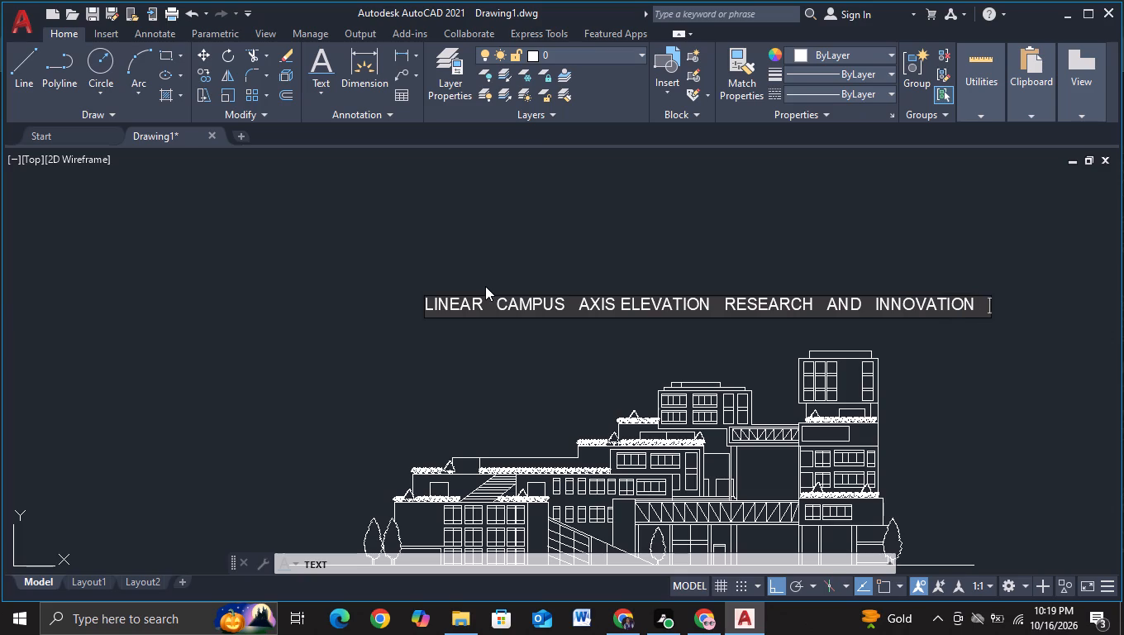
type("SPIM")
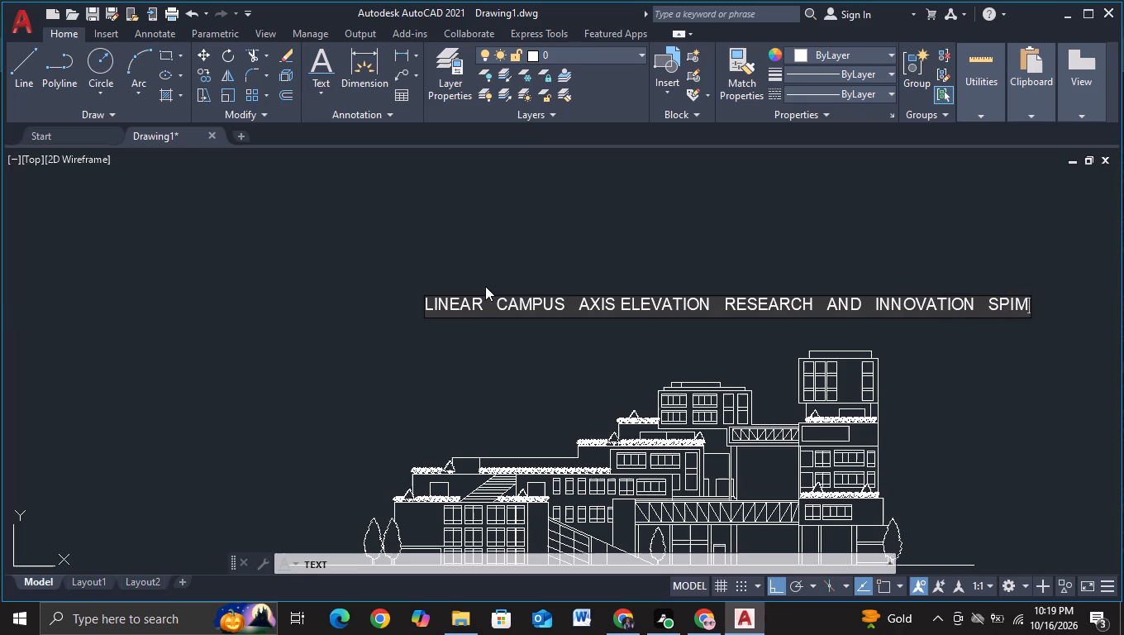
key("BackSpace")
key("n")
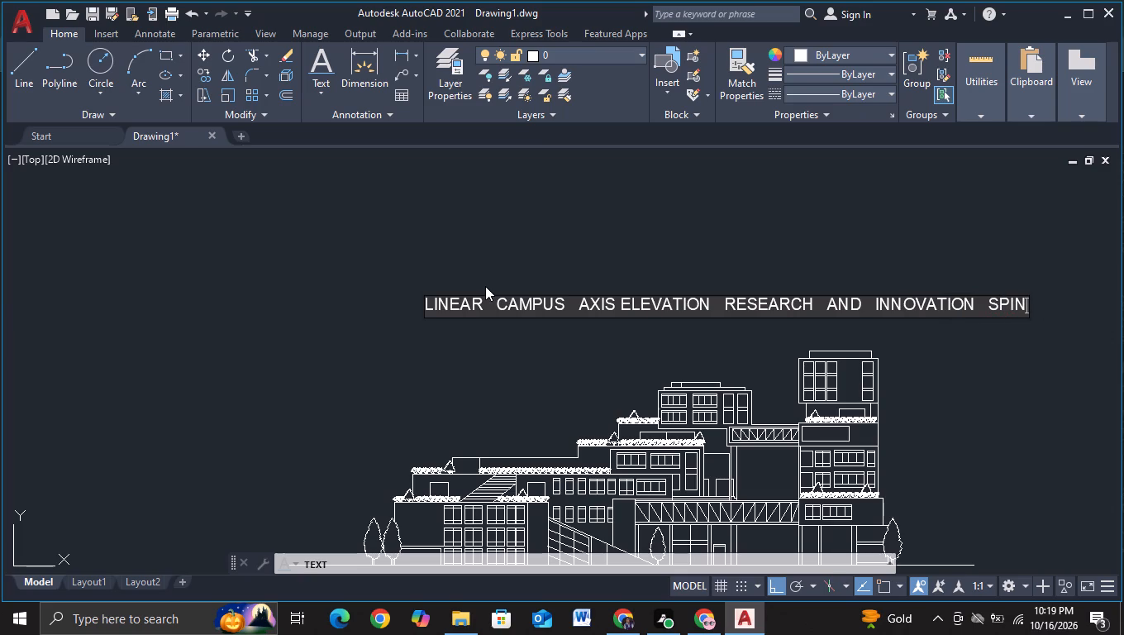
key("e")
key("space")
left_click(578, 267)
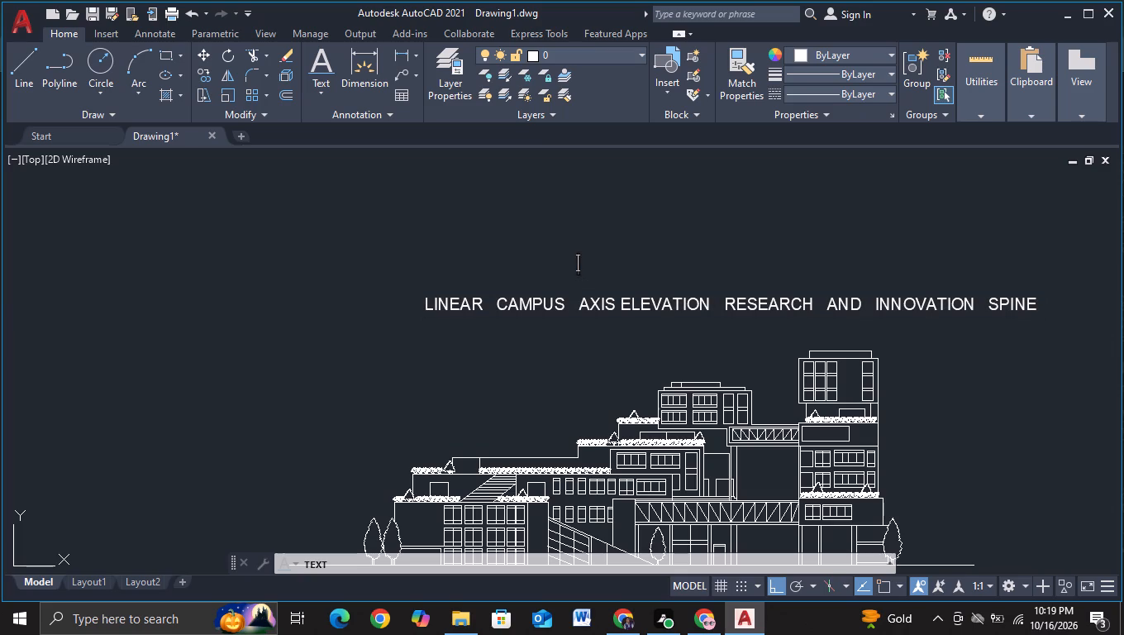
key("Escape")
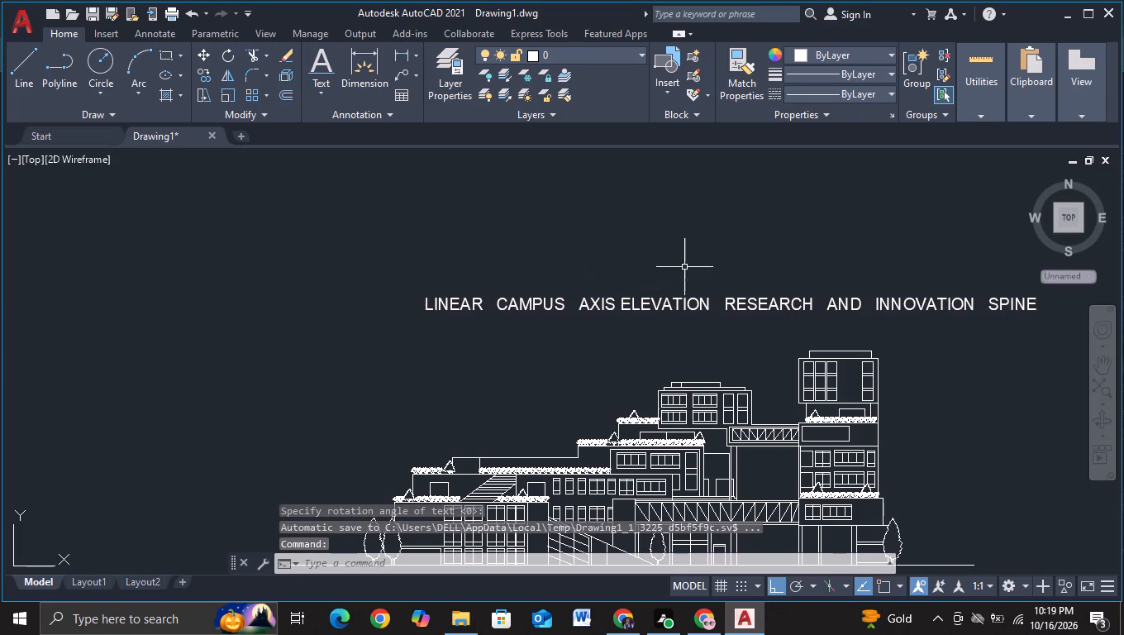
Move the title text from above the building to just below the ground line, with Ortho off for free placement.
middle_click_drag(687, 265, 657, 255)
left_click_drag(356, 241, 353, 289)
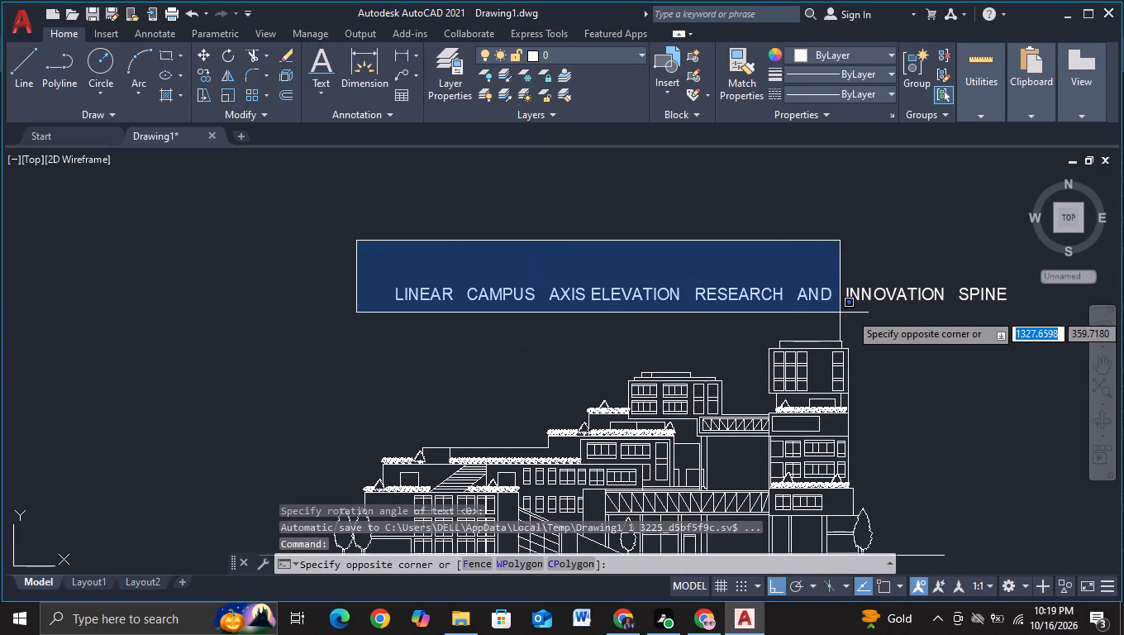
left_click(1037, 324)
key("m")
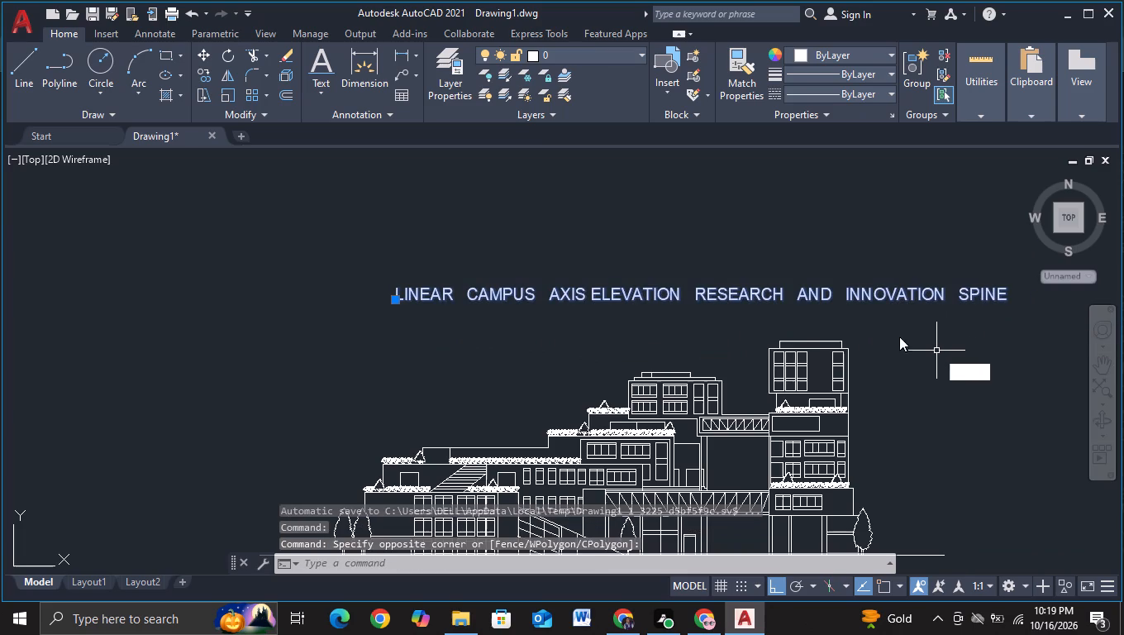
left_click(986, 384)
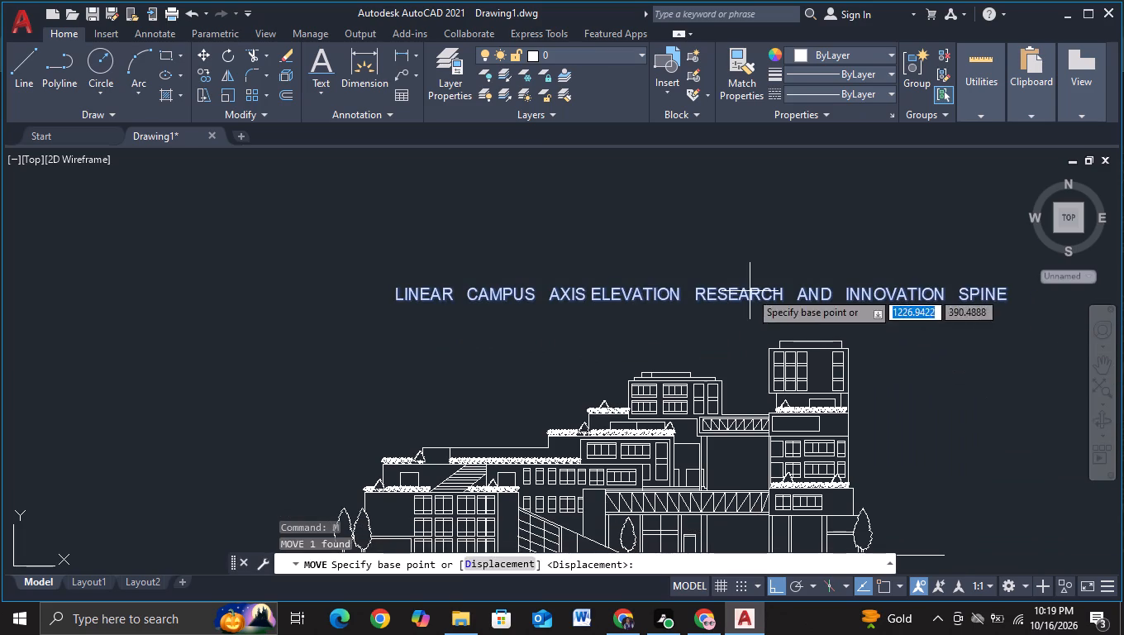
left_click(750, 291)
middle_click_drag(750, 347, 741, 195)
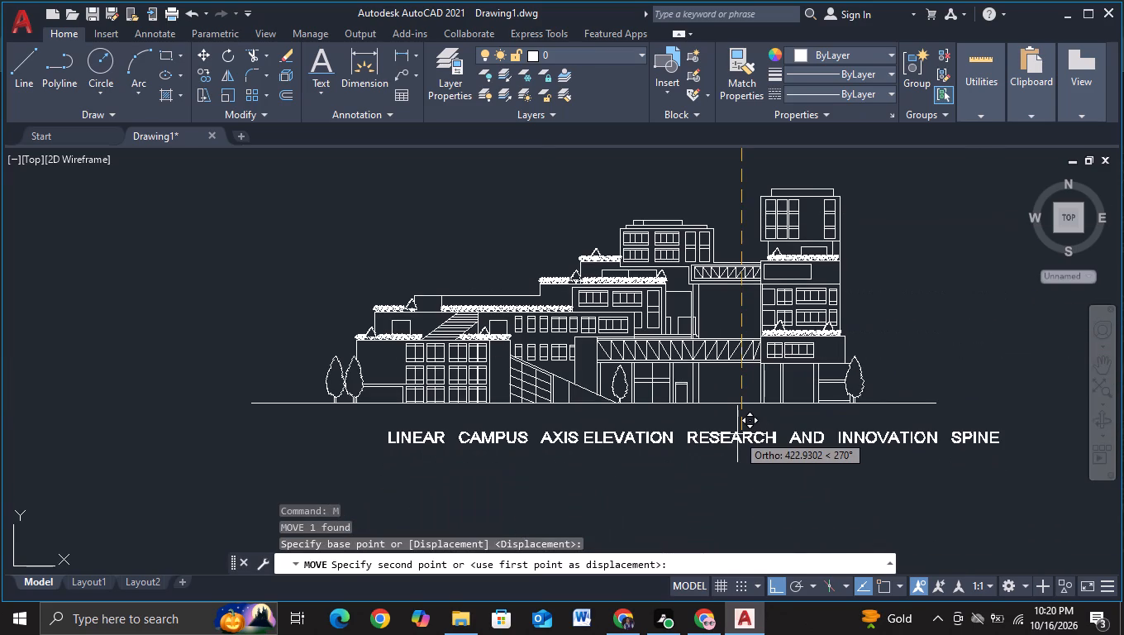
key("F8")
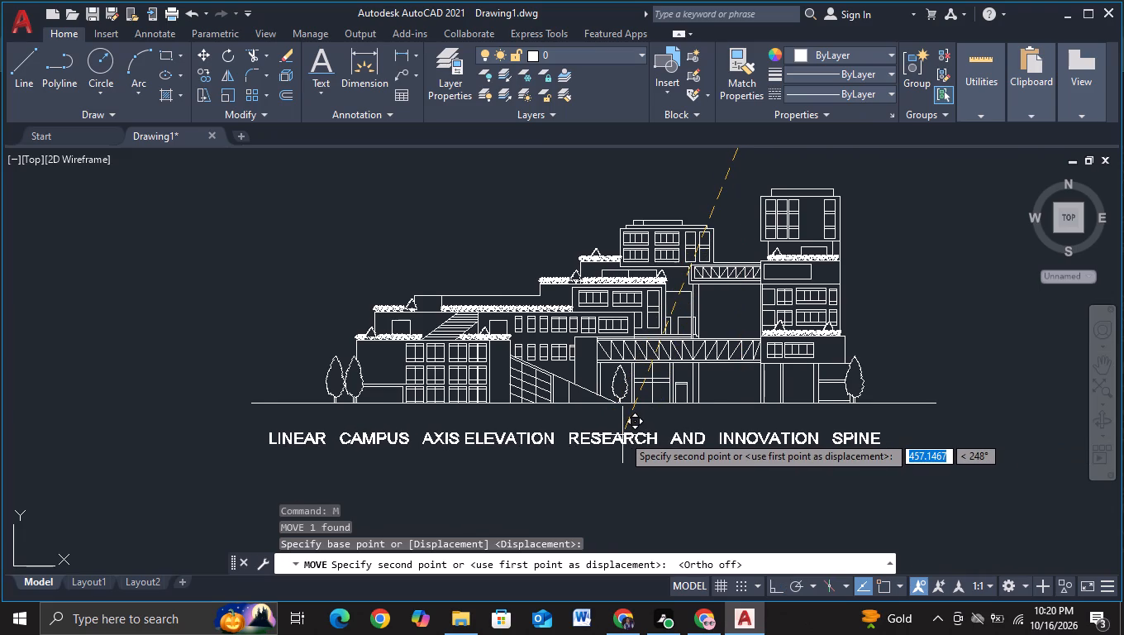
left_click(622, 435)
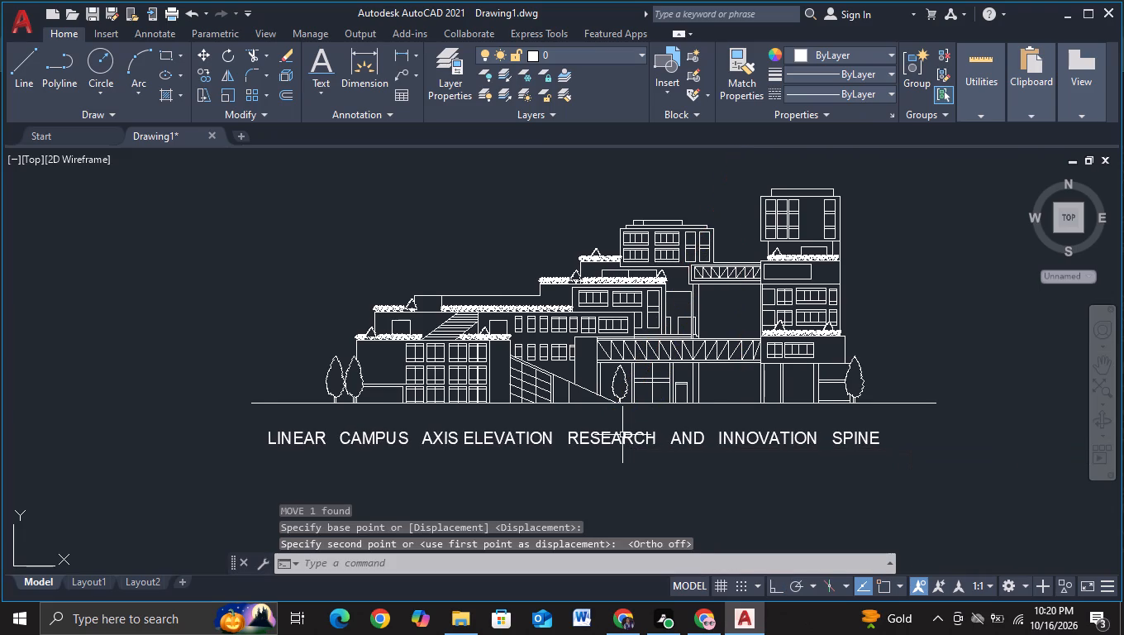
Scale up the title text from a base point under RESEARCH until it is slightly longer than the ground line.
scroll(658, 471, "down", 1)
left_click(639, 452)
key("s")
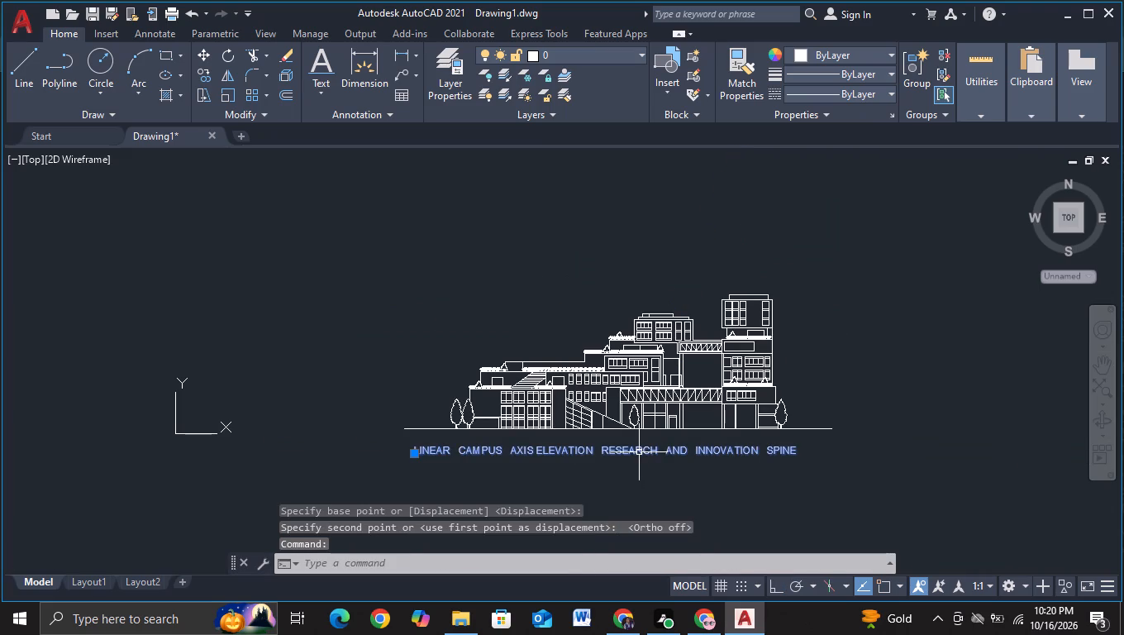
left_click(701, 501)
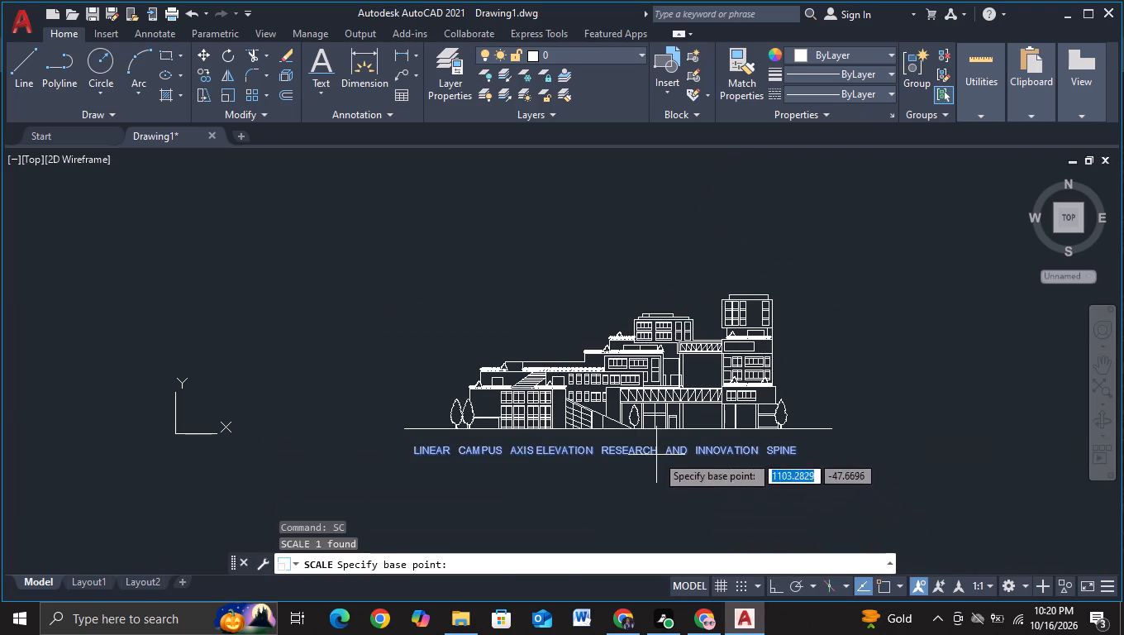
left_click(656, 455)
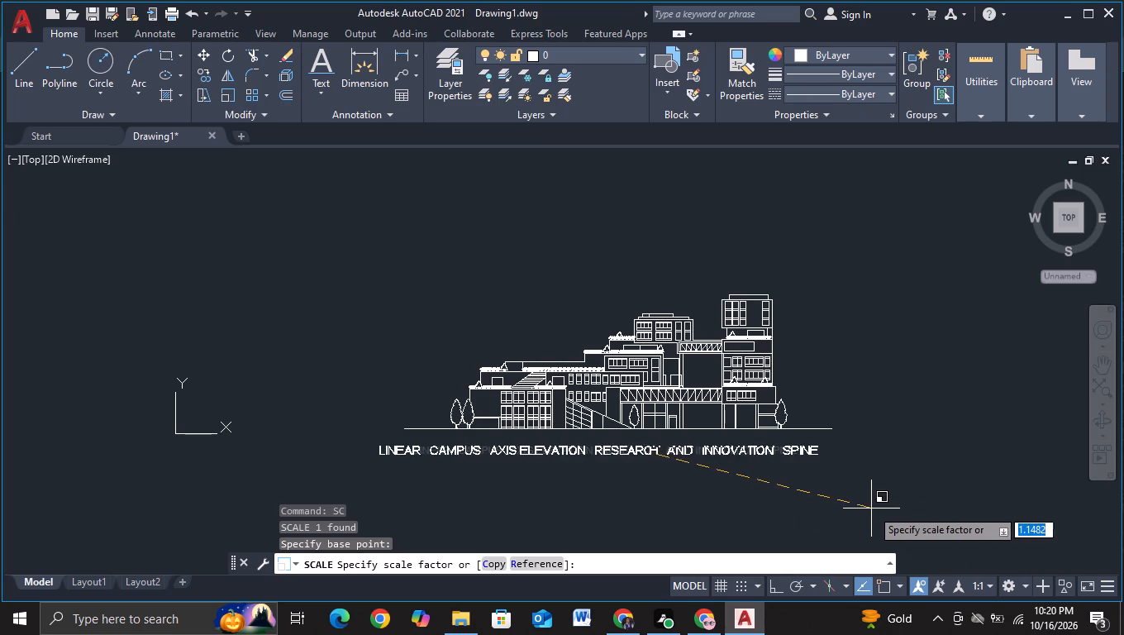
left_click(888, 508)
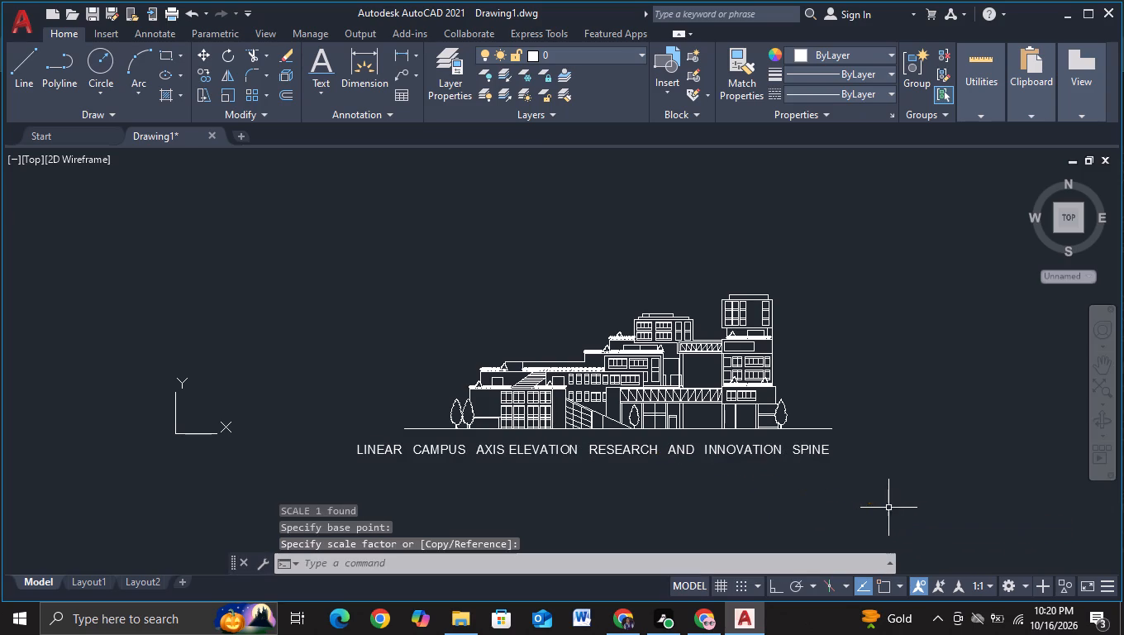
Move the enlarged title text slightly east so it sits roughly centred under the ground line.
left_click(717, 454)
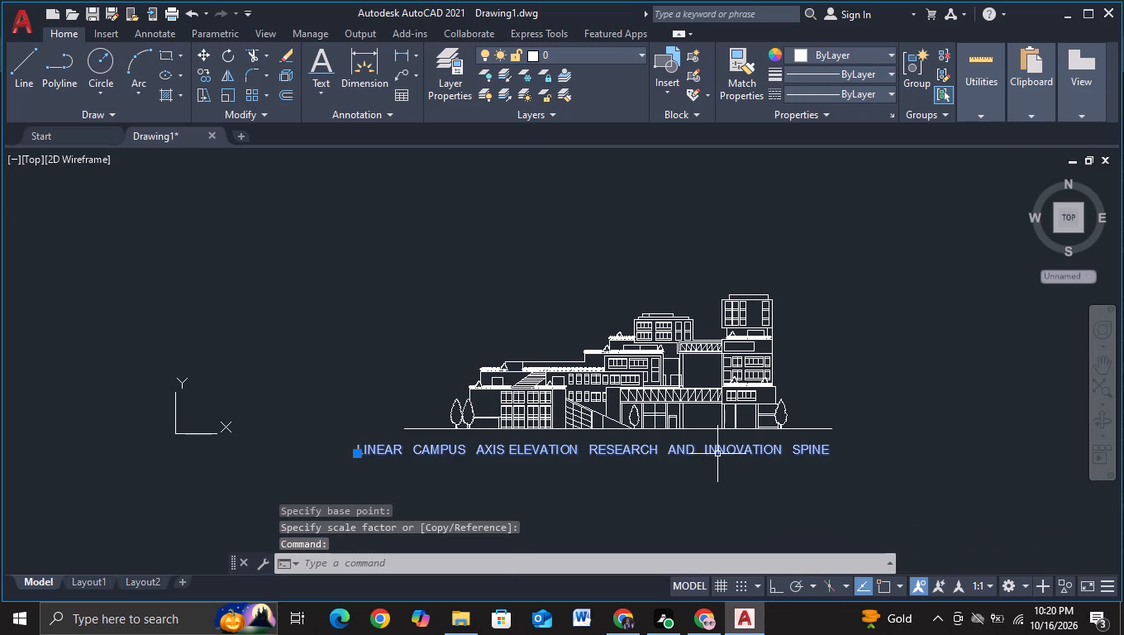
key("m")
left_click(765, 495)
left_click(687, 451)
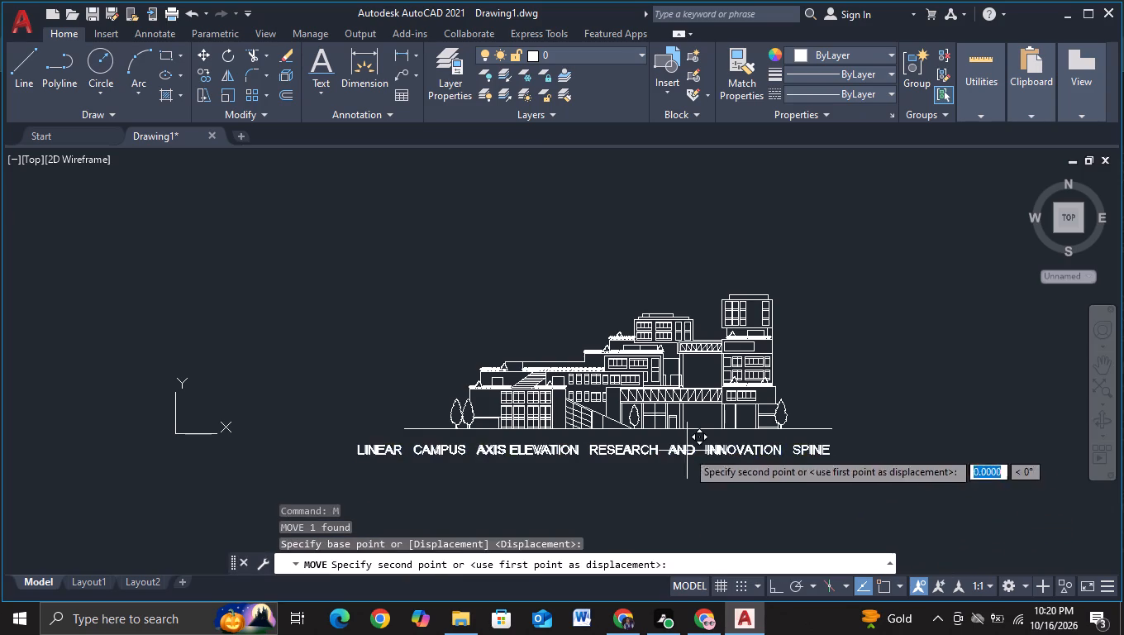
left_click(716, 450)
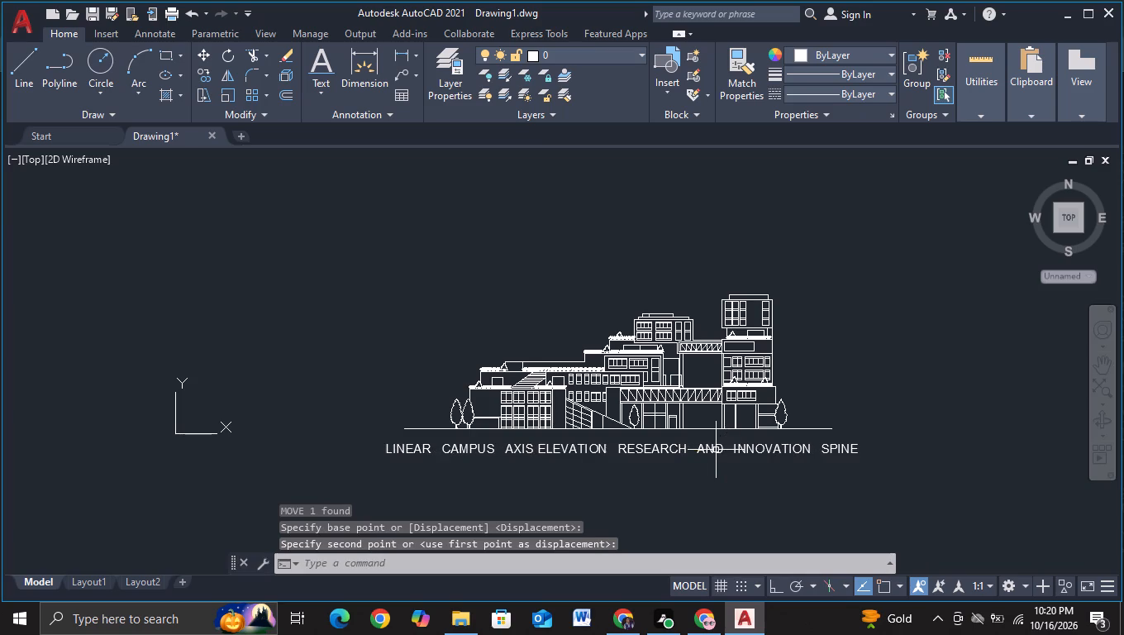
Draw a horizontal underline along the base of the title, from just before LINEAR to just past SPINE, with Ortho on.
left_click(11, 74)
scroll(395, 408, "up", 2)
middle_click_drag(436, 520, 414, 334)
scroll(389, 360, "up", 2)
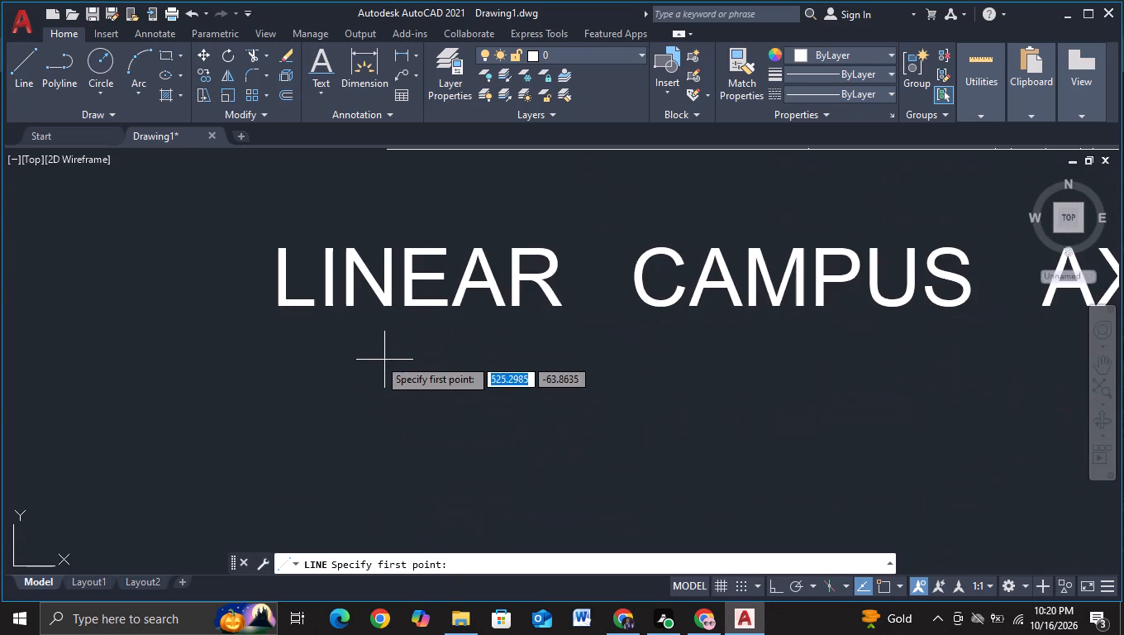
scroll(280, 307, "up", 1)
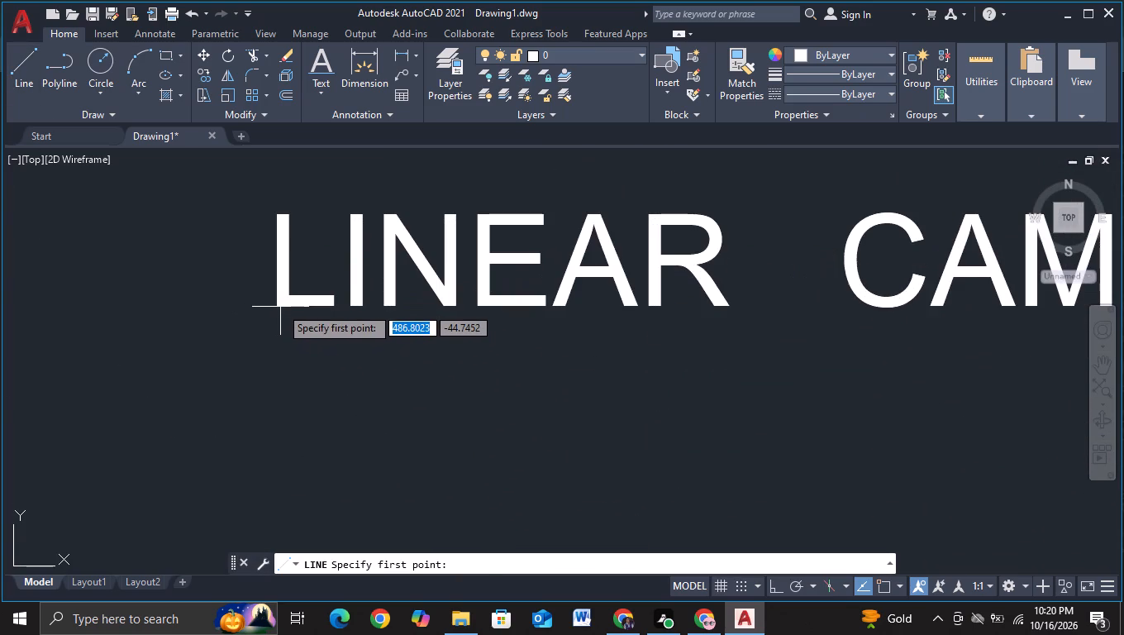
key("F3")
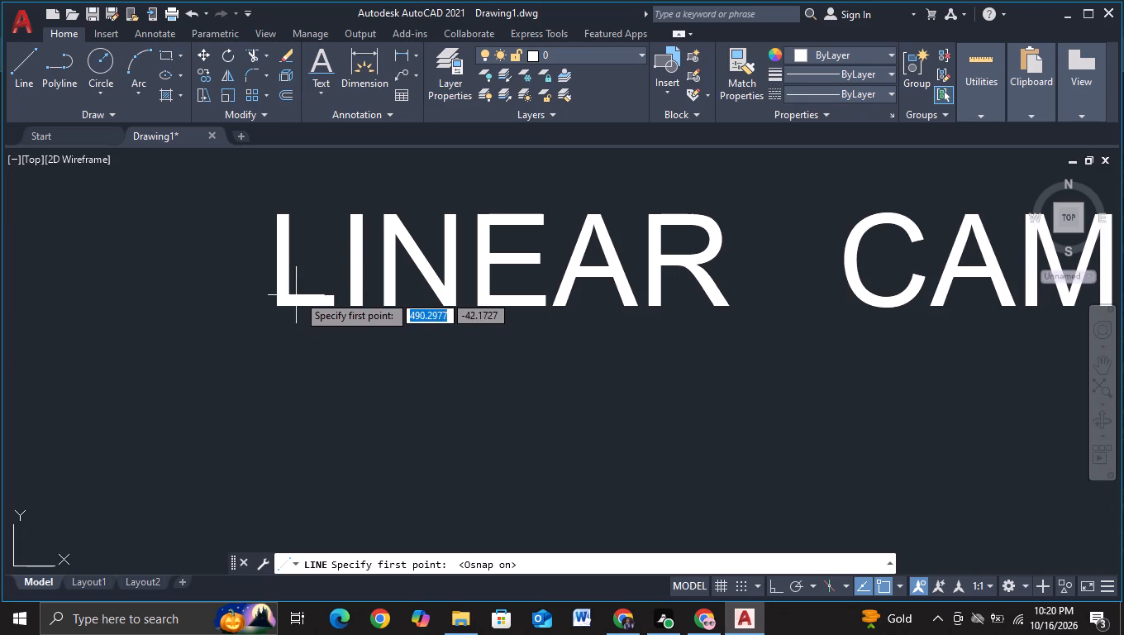
left_click(255, 308)
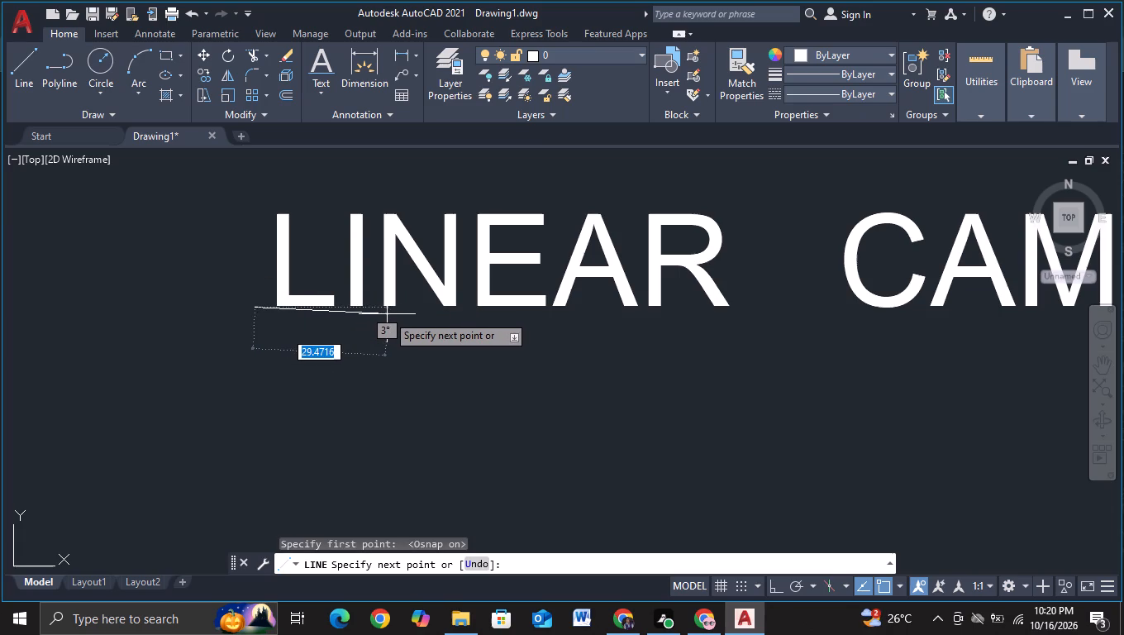
key("F8")
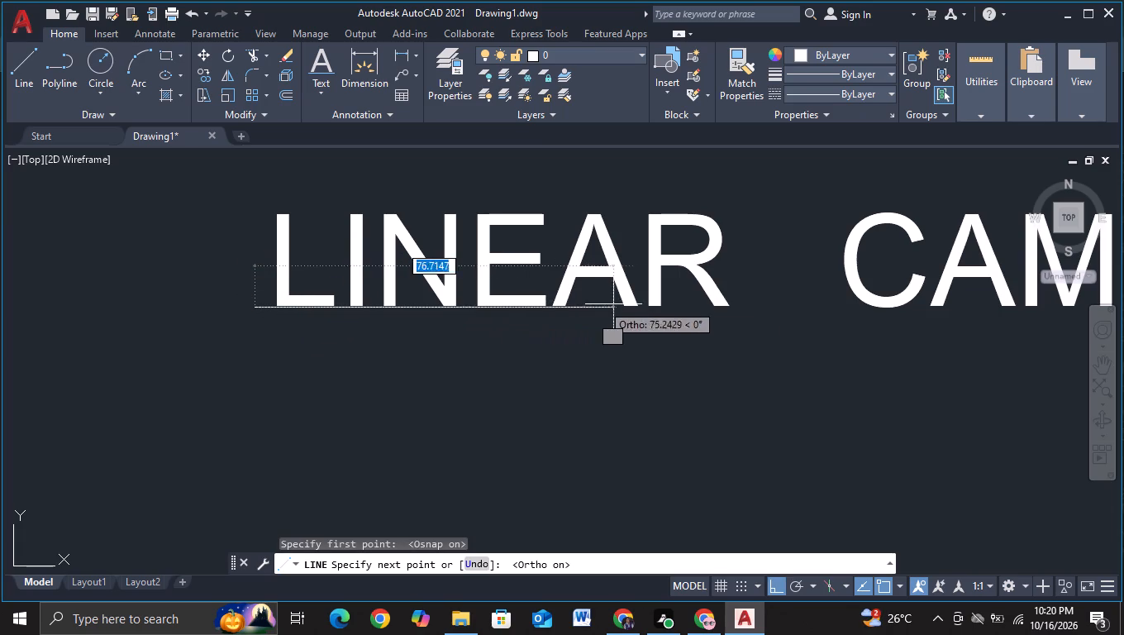
scroll(764, 308, "down", 3)
middle_click_drag(821, 320, 130, 394)
middle_click_drag(842, 392, 188, 385)
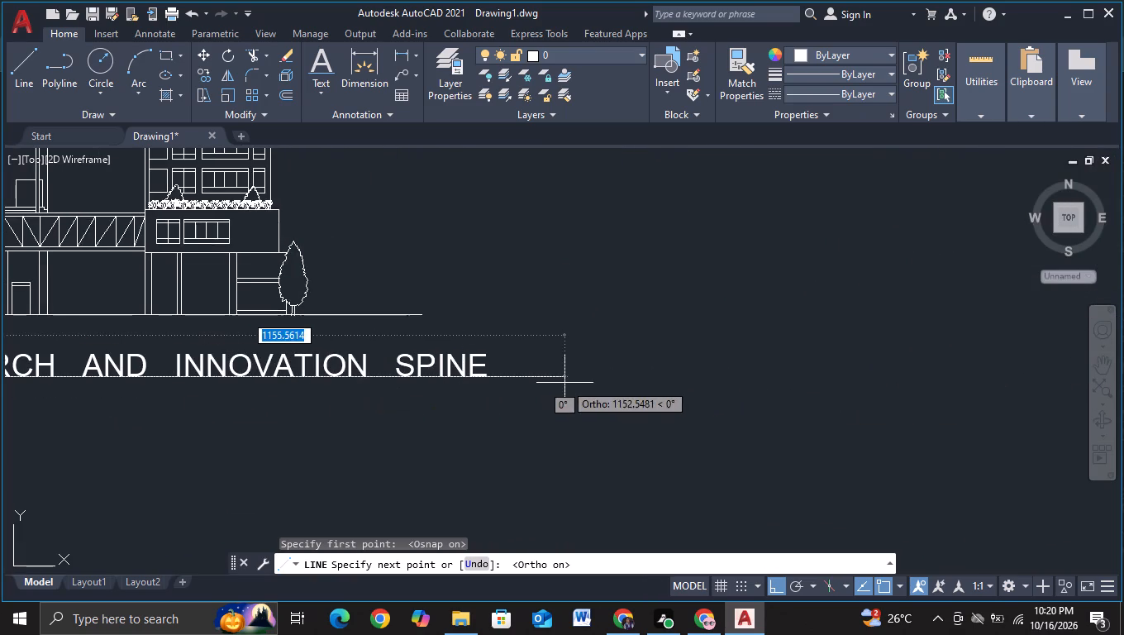
left_click(506, 384)
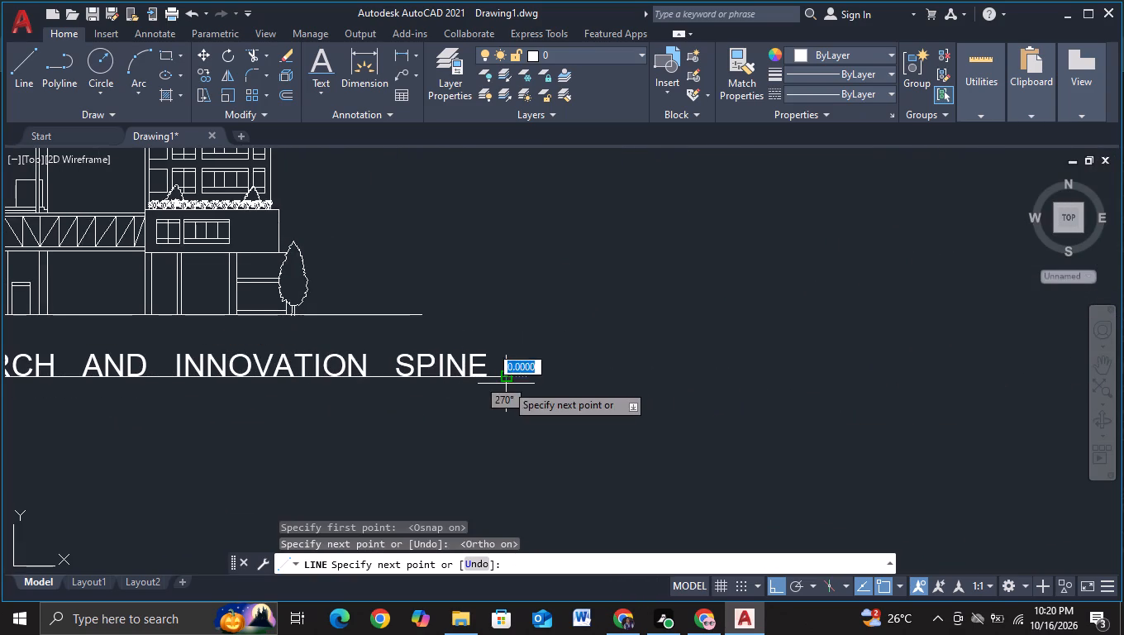
key("Escape")
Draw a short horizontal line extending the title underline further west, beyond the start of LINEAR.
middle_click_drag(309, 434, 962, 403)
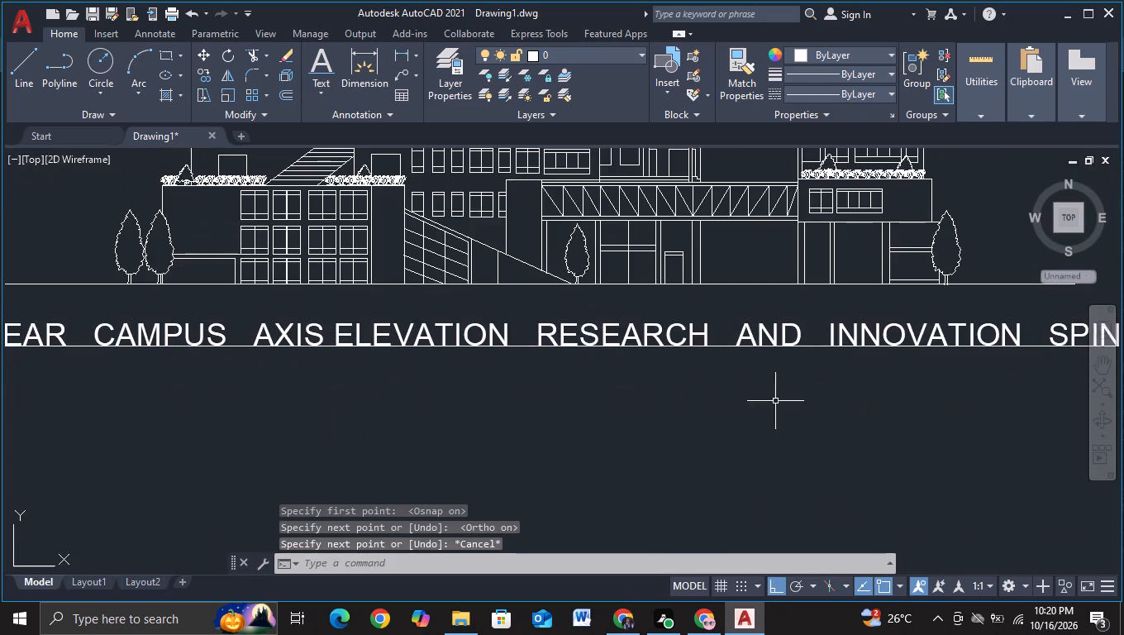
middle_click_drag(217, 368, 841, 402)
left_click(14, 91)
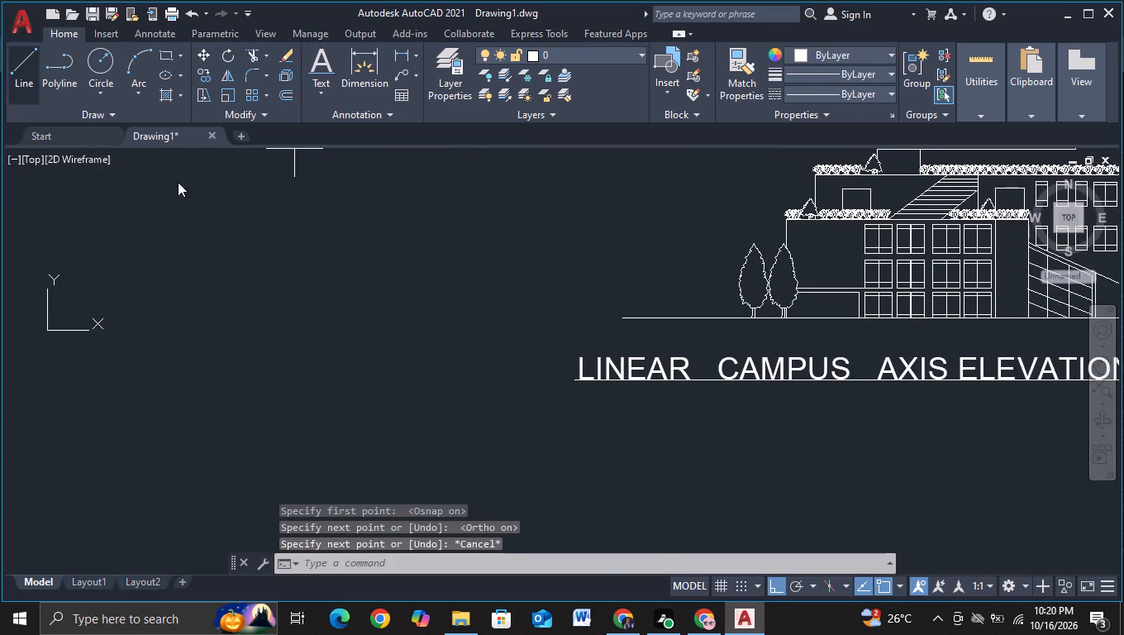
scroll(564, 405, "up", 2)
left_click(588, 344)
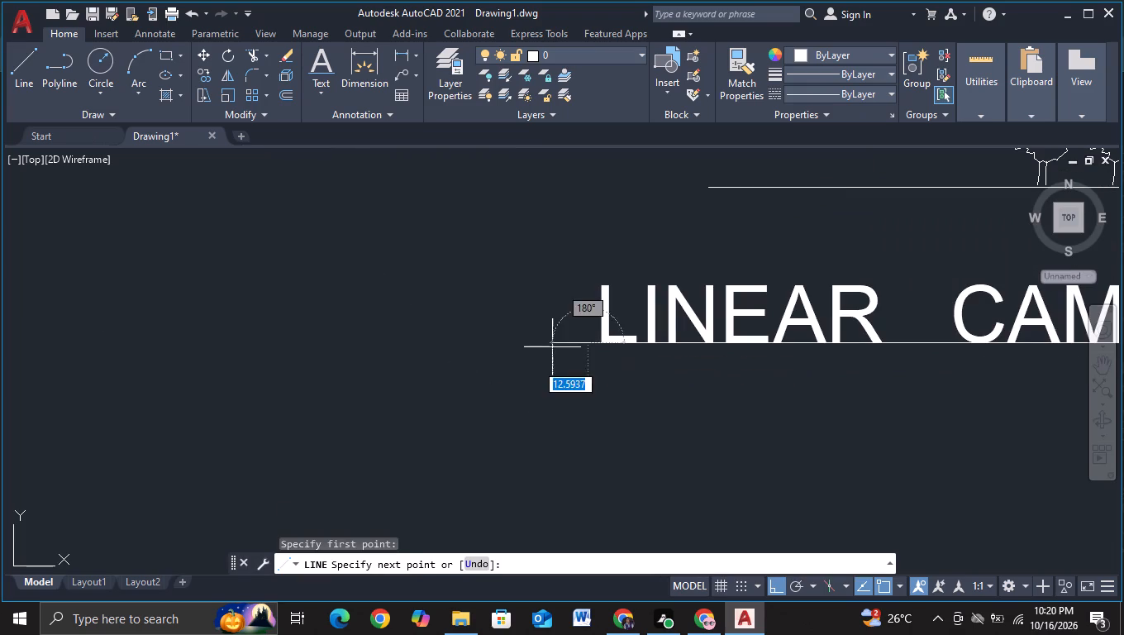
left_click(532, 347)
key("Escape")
Erase the long underline beneath the title and its short extension before LINEAR.
scroll(537, 350, "down", 3)
middle_click_drag(709, 414, 621, 411)
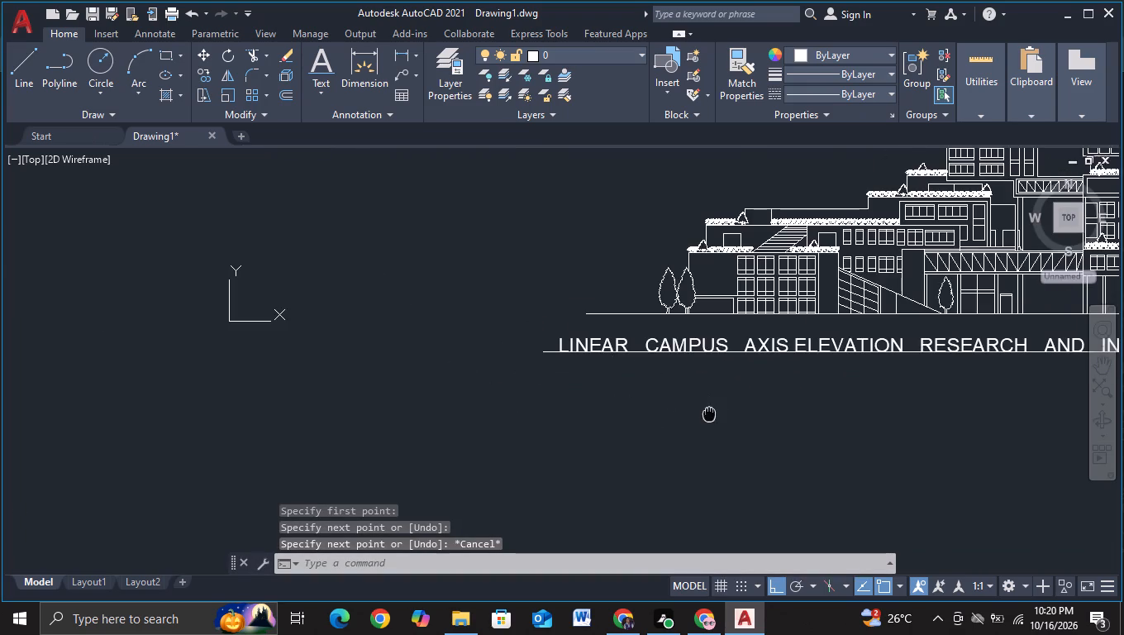
middle_click_drag(621, 411, 375, 396)
scroll(438, 404, "down", 1)
middle_click_drag(547, 435, 586, 378)
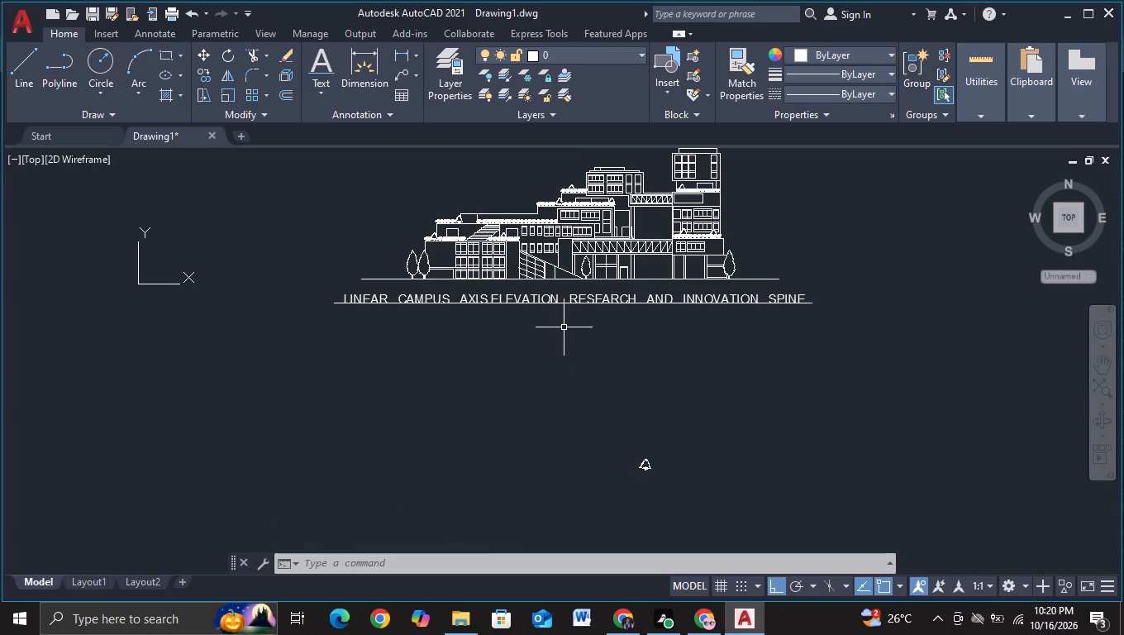
left_click(560, 303)
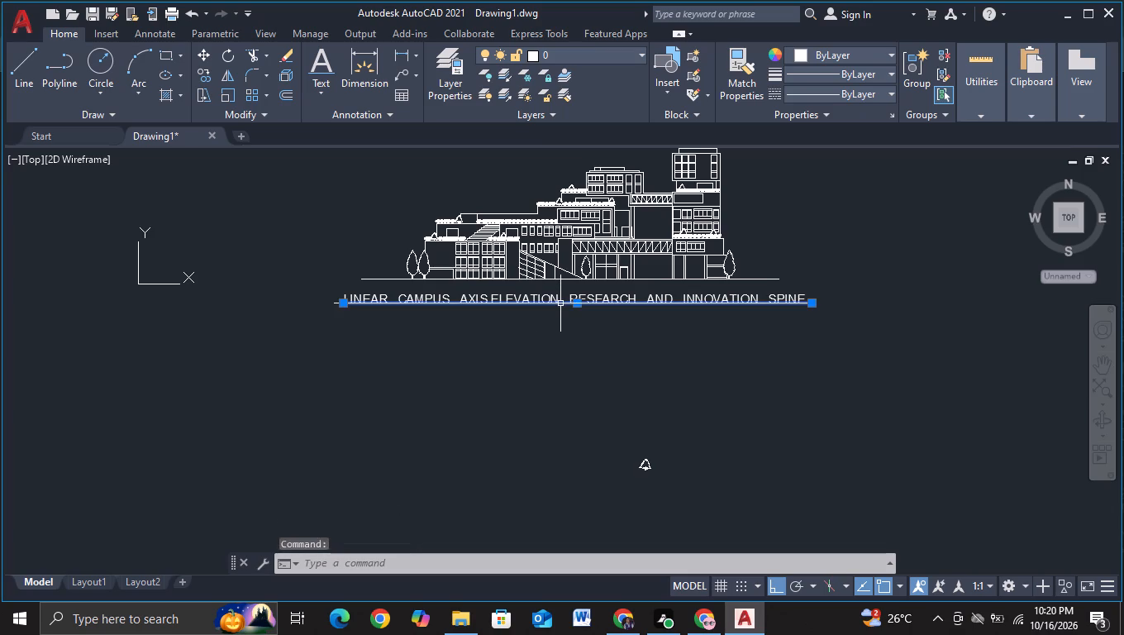
key("Delete")
scroll(358, 343, "up", 2)
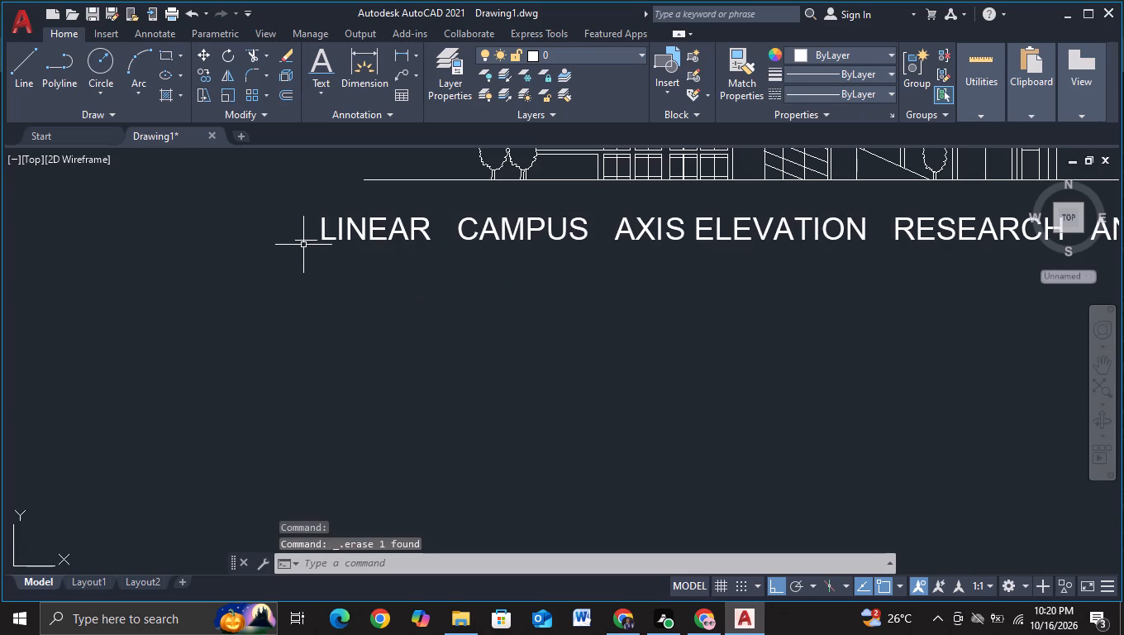
left_click(304, 241)
key("Delete")
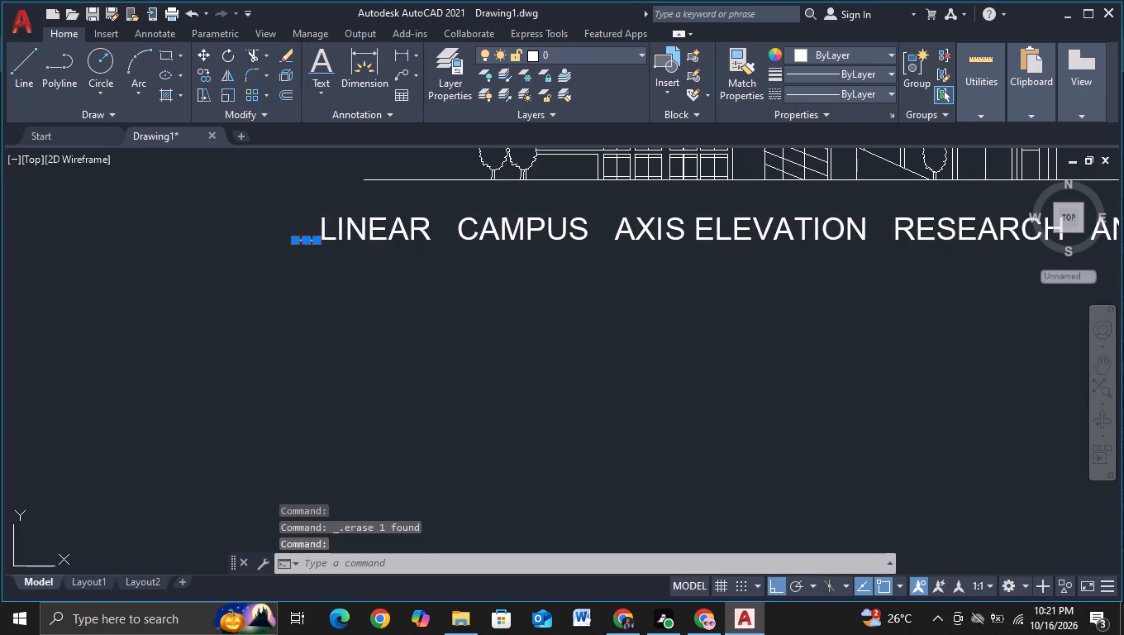
Erase the small stray shrub left in the empty space below the elevation.
scroll(326, 295, "down", 3)
left_click(537, 409)
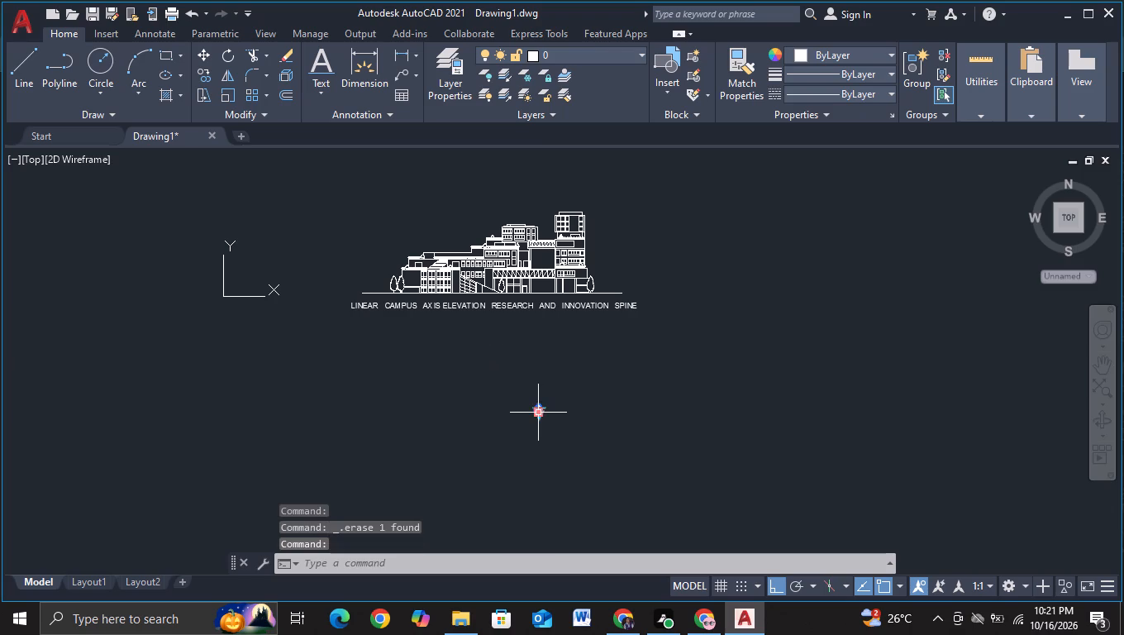
key("Delete")
Copy the title text straight down to place a second text line a short distance below the original.
scroll(462, 384, "up", 1)
middle_click_drag(454, 351, 526, 416)
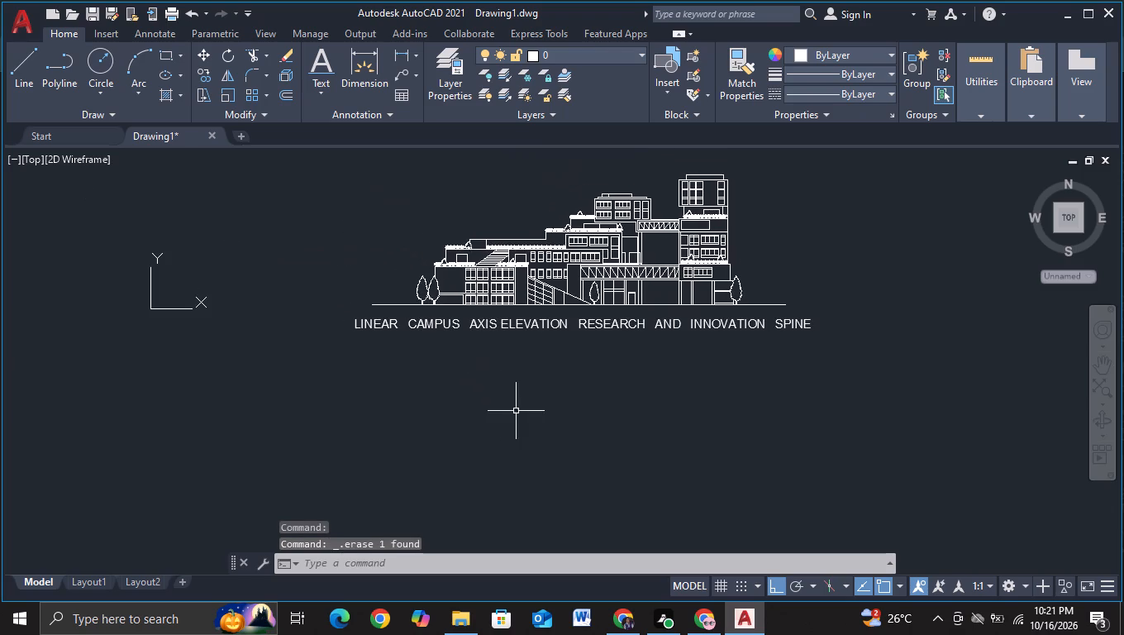
middle_click_drag(449, 361, 456, 392)
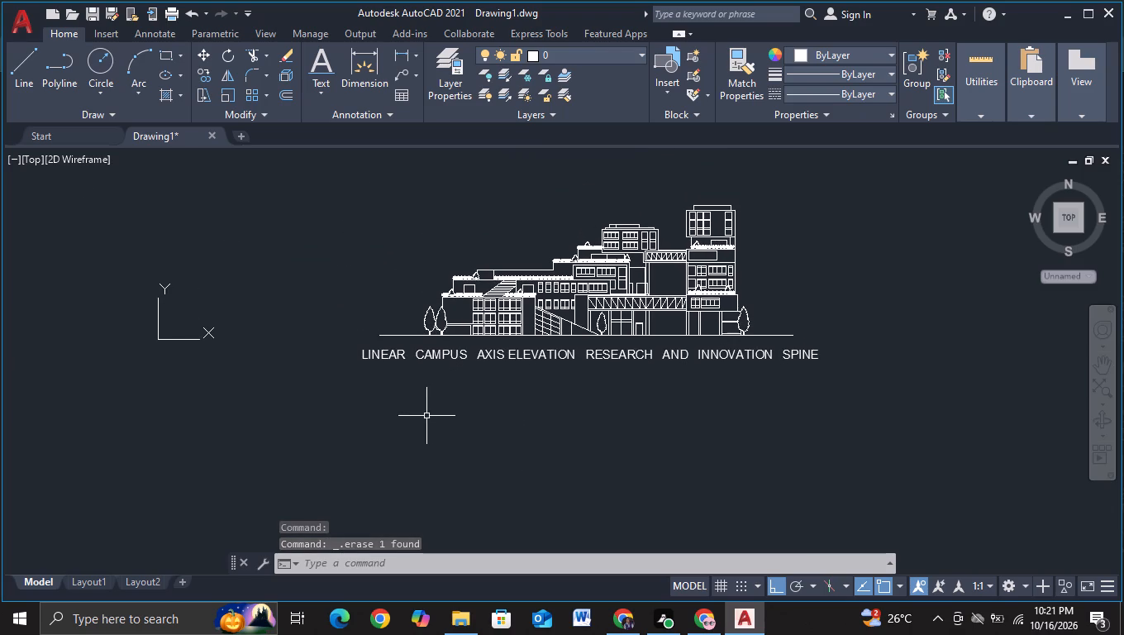
scroll(589, 399, "up", 1)
middle_click_drag(627, 406, 591, 459)
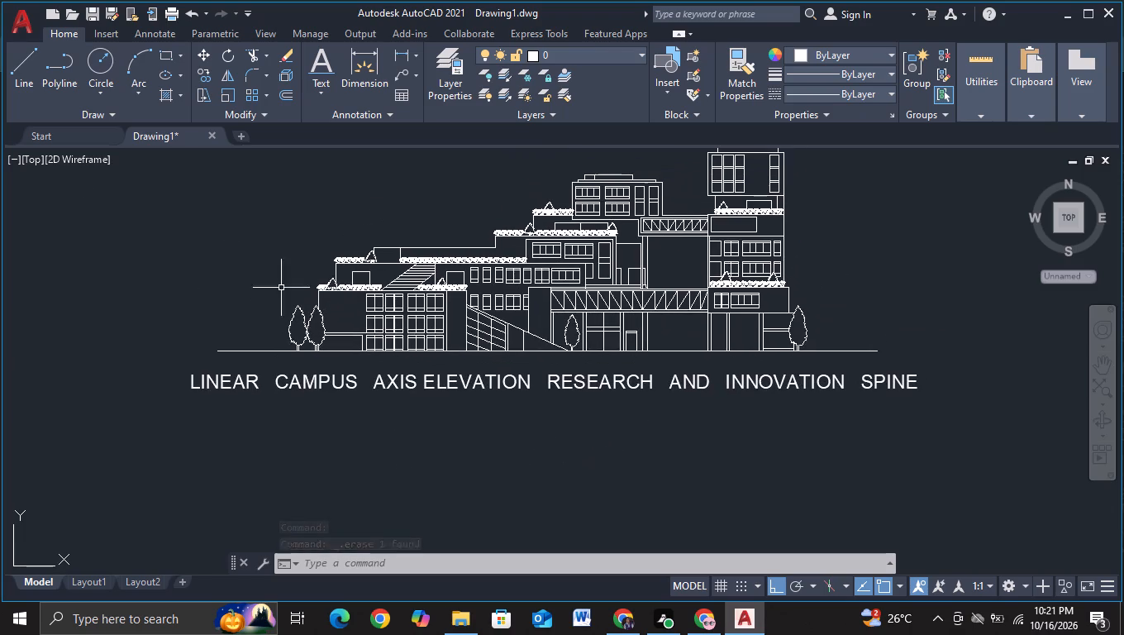
left_click(330, 384)
key("c")
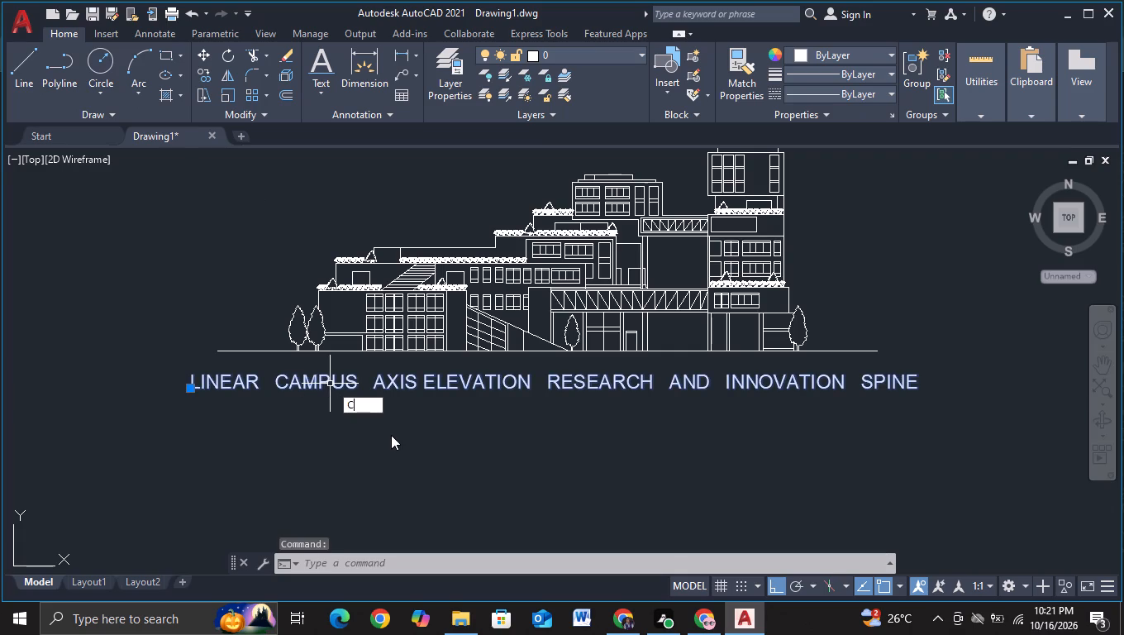
left_click(391, 432)
left_click(388, 381)
left_click(397, 452)
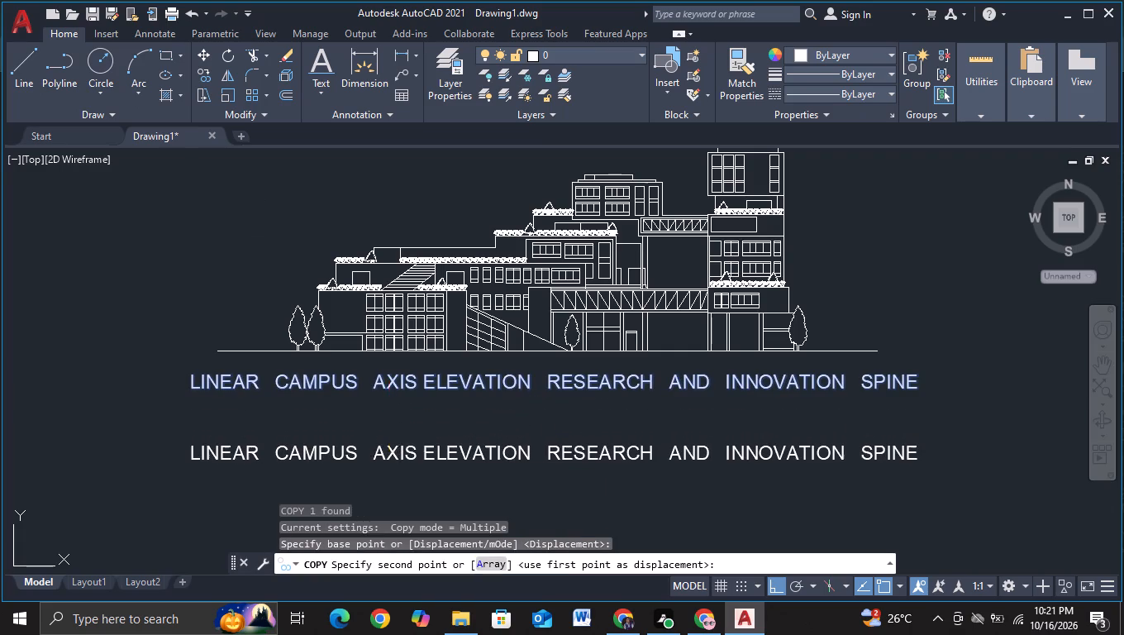
key("Escape")
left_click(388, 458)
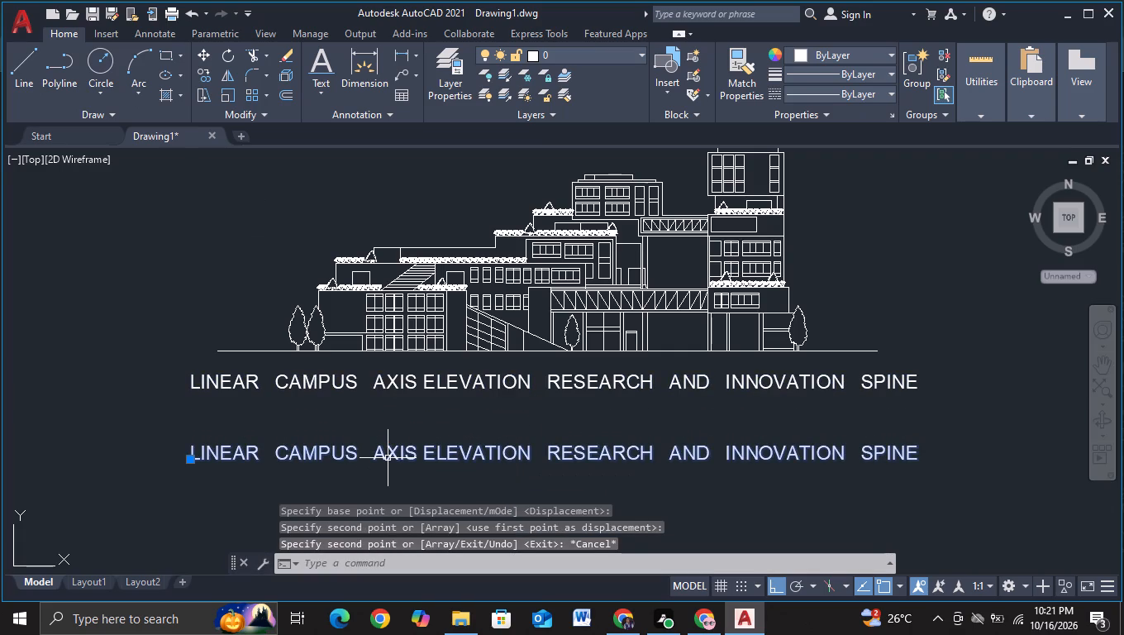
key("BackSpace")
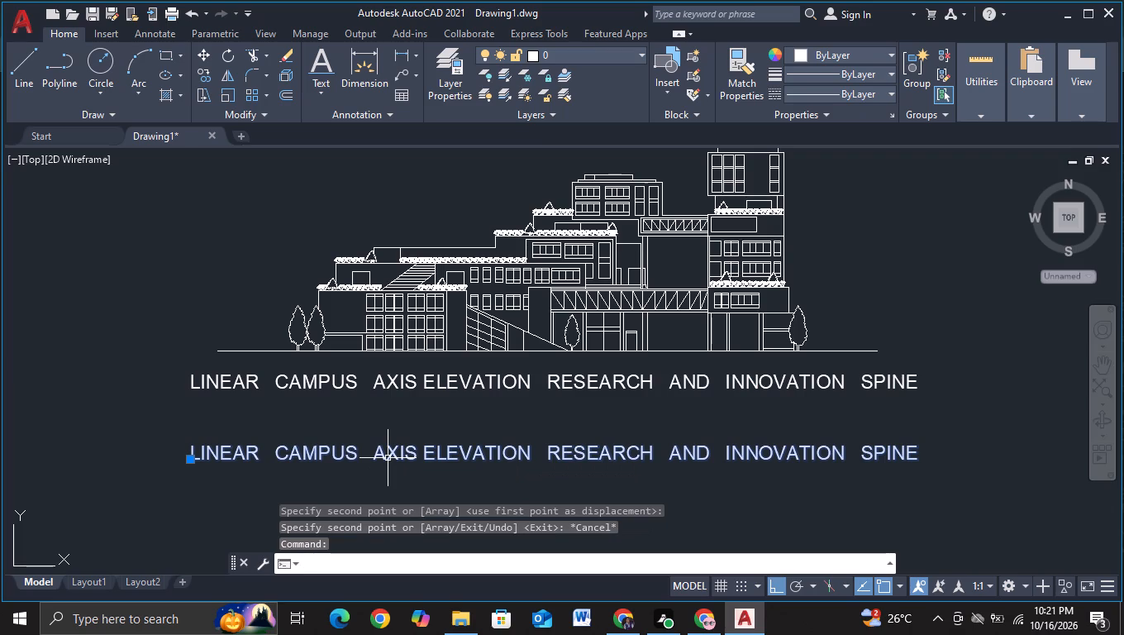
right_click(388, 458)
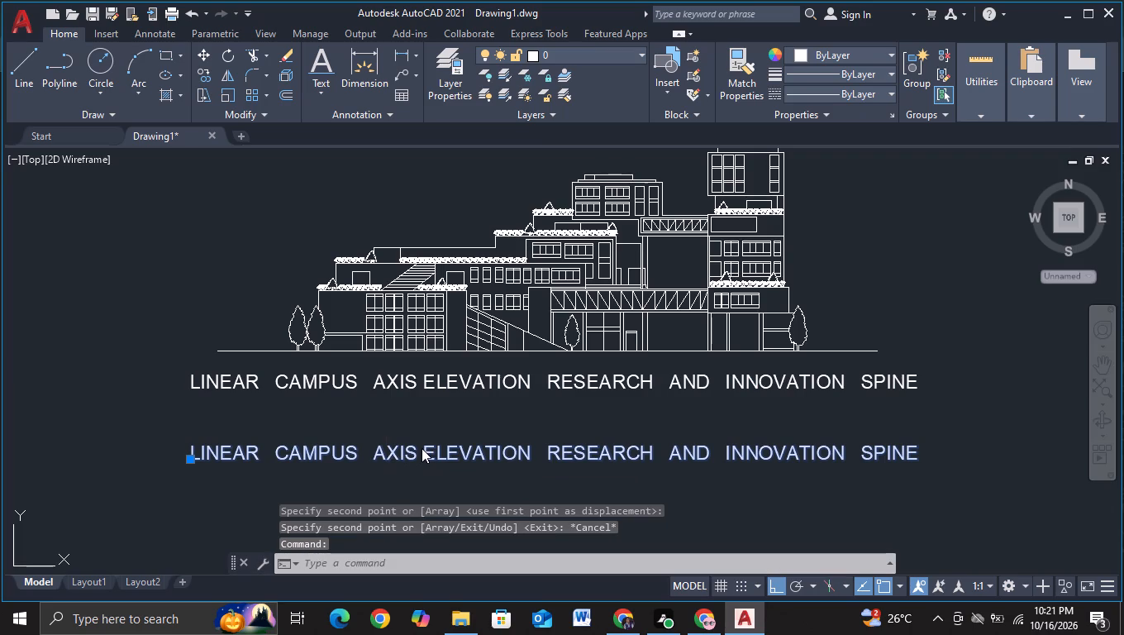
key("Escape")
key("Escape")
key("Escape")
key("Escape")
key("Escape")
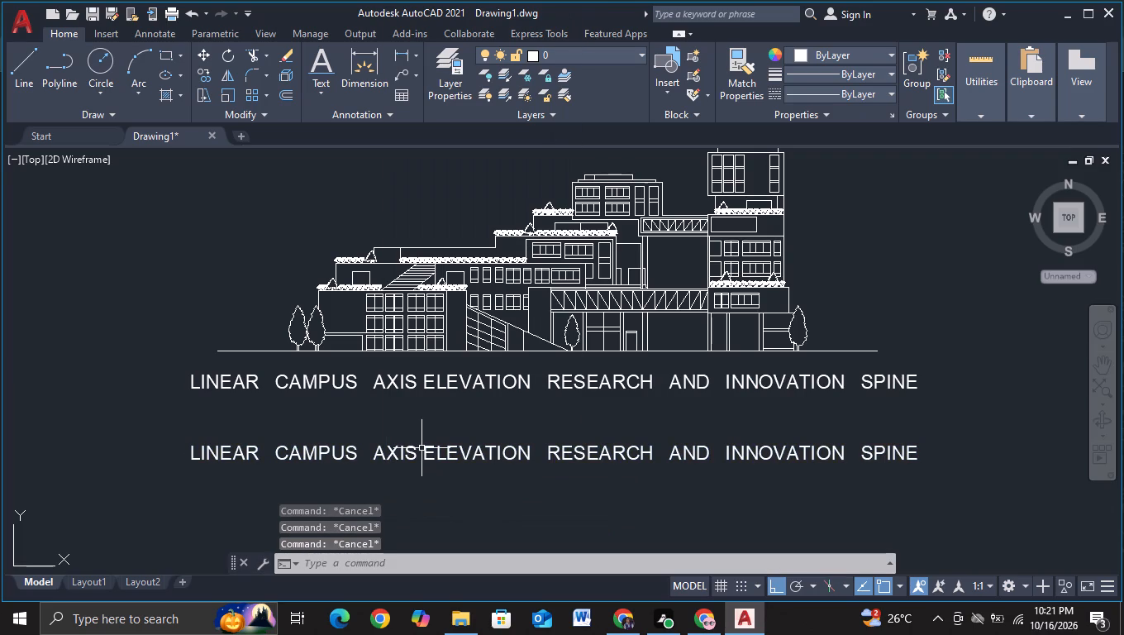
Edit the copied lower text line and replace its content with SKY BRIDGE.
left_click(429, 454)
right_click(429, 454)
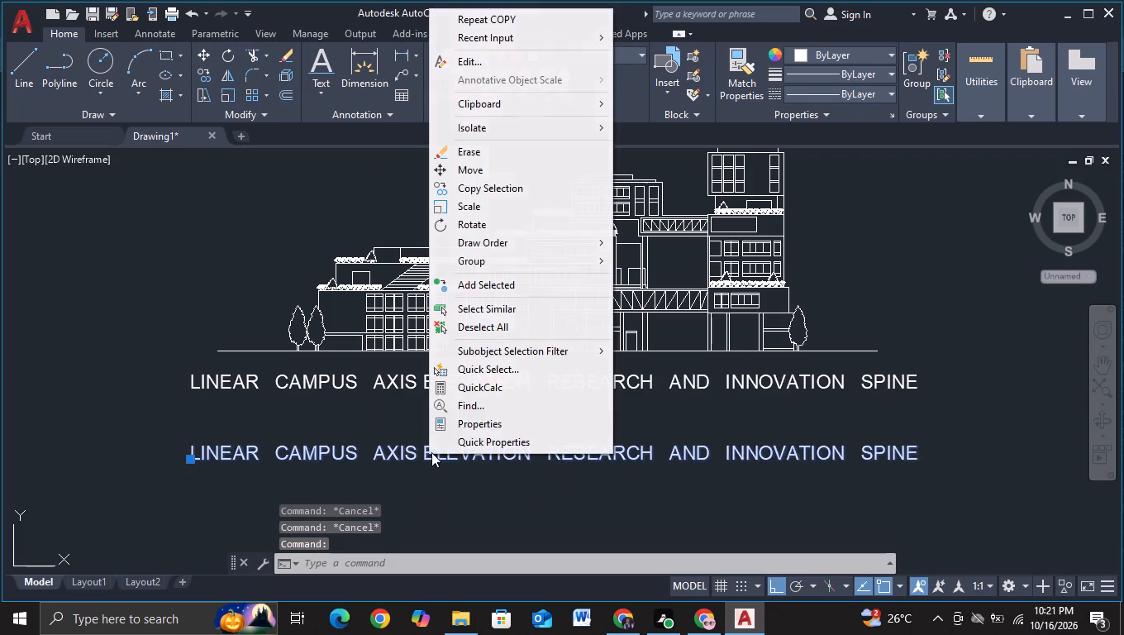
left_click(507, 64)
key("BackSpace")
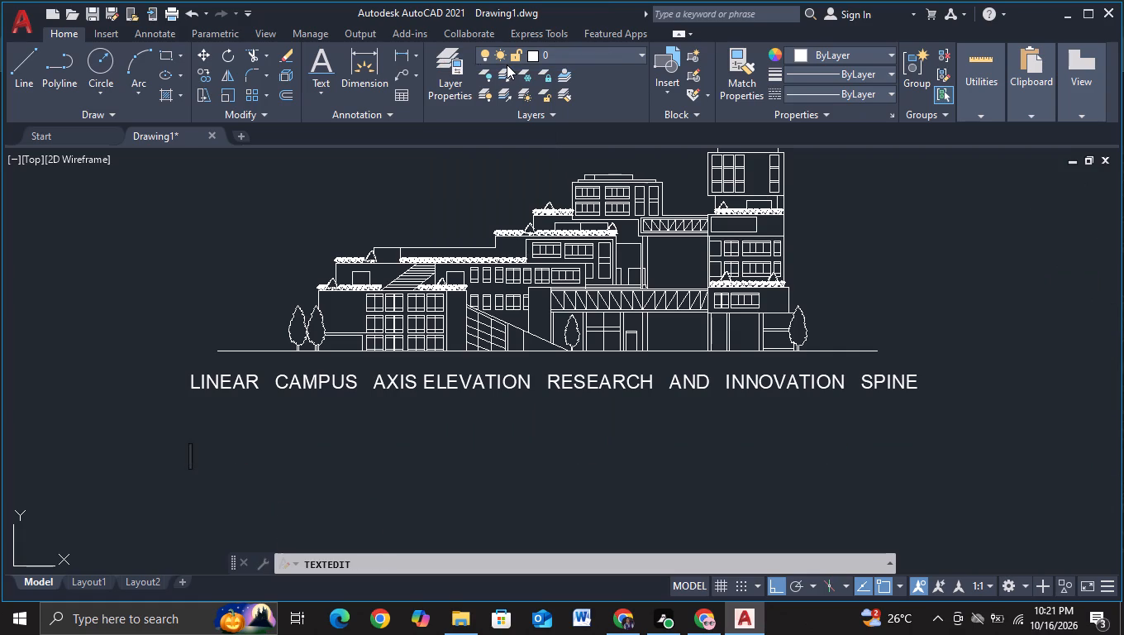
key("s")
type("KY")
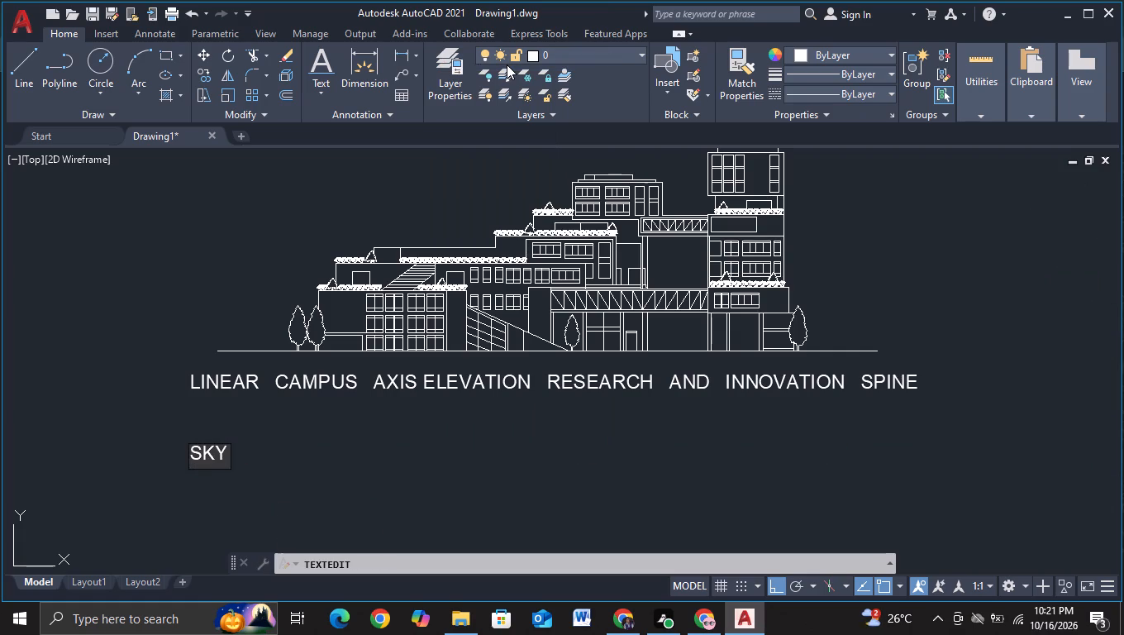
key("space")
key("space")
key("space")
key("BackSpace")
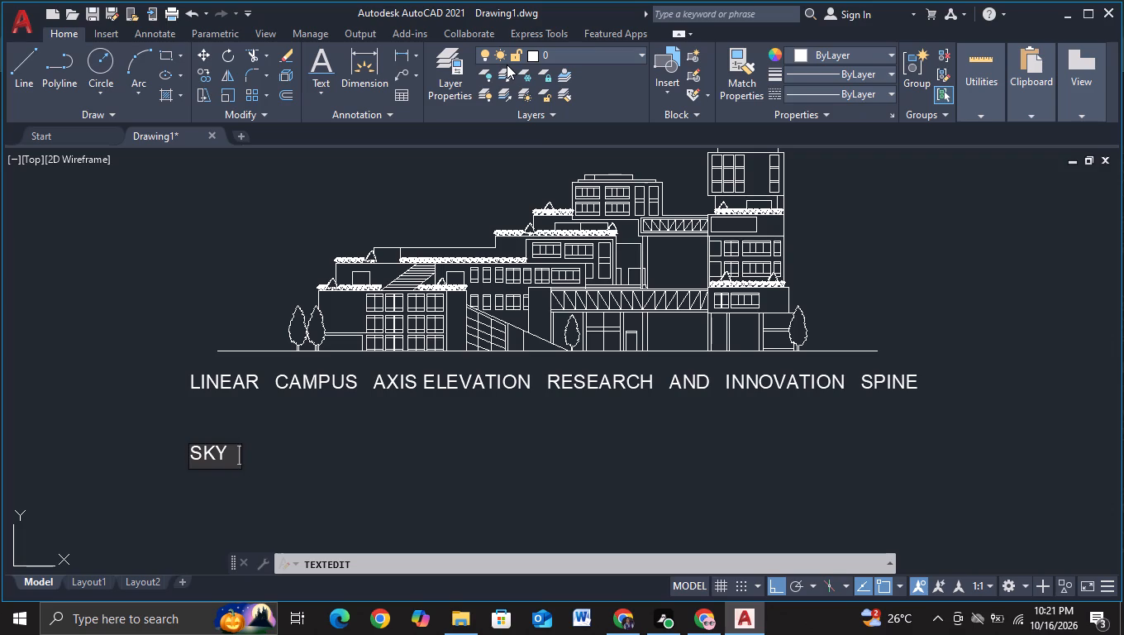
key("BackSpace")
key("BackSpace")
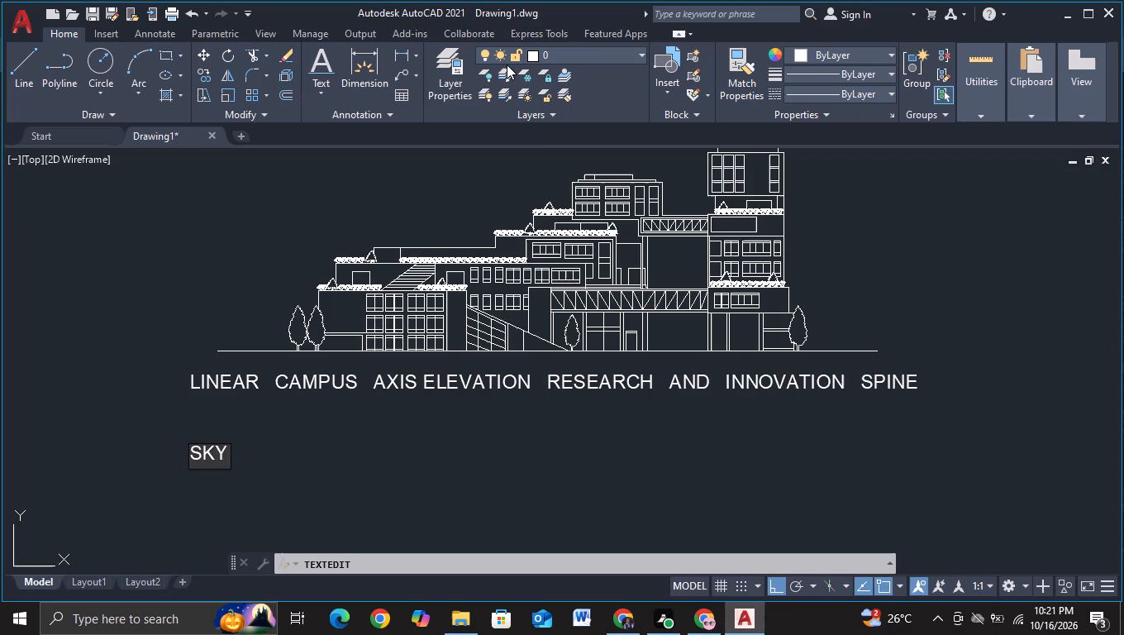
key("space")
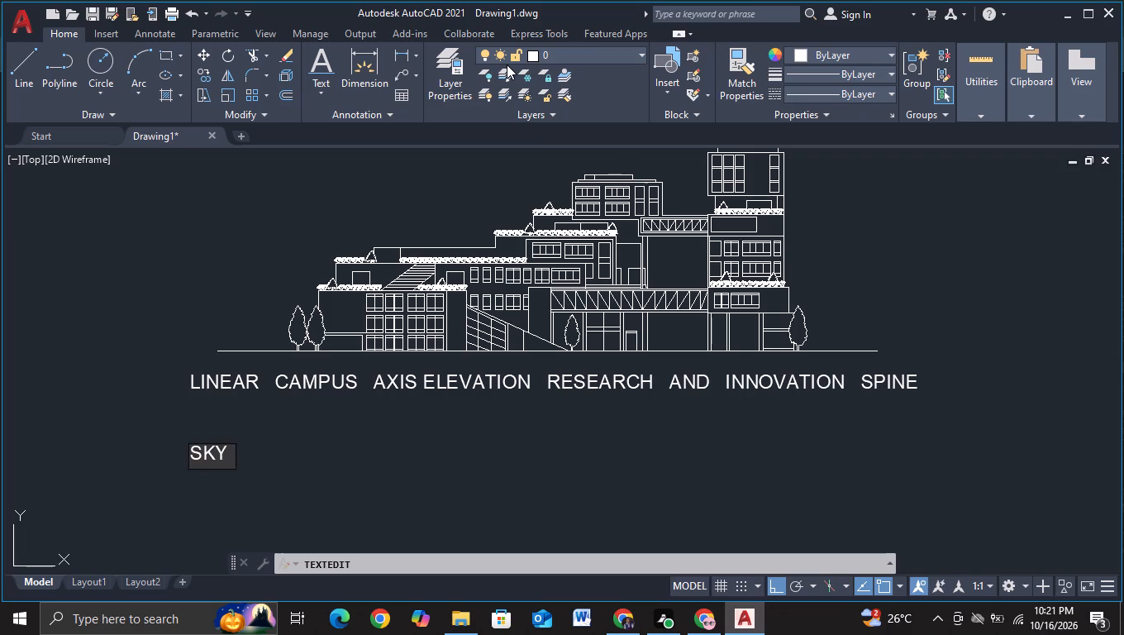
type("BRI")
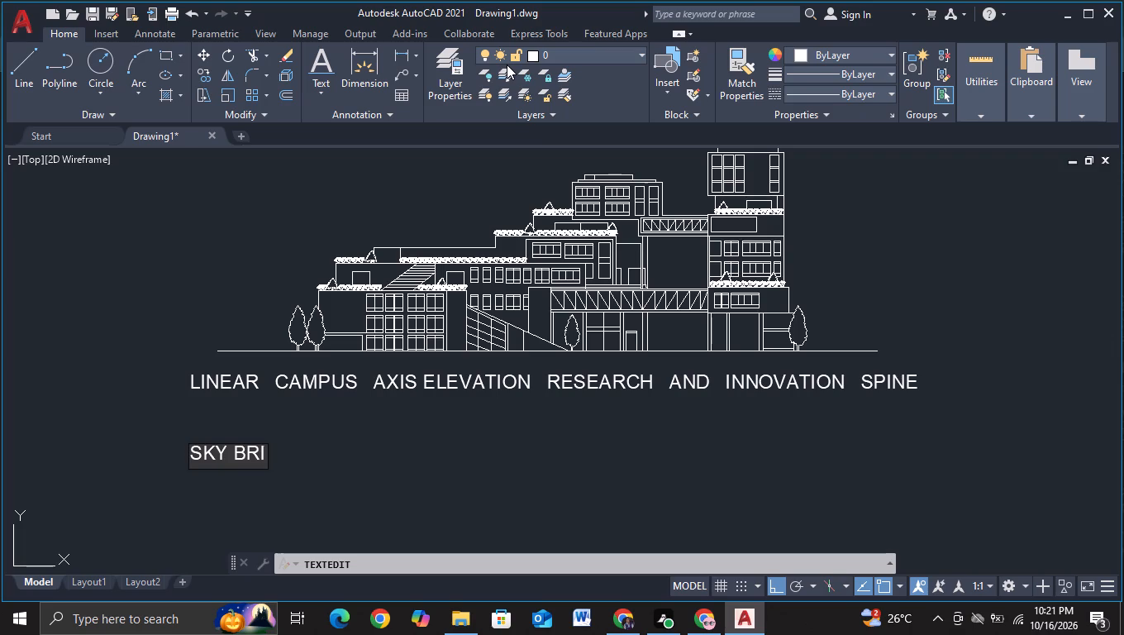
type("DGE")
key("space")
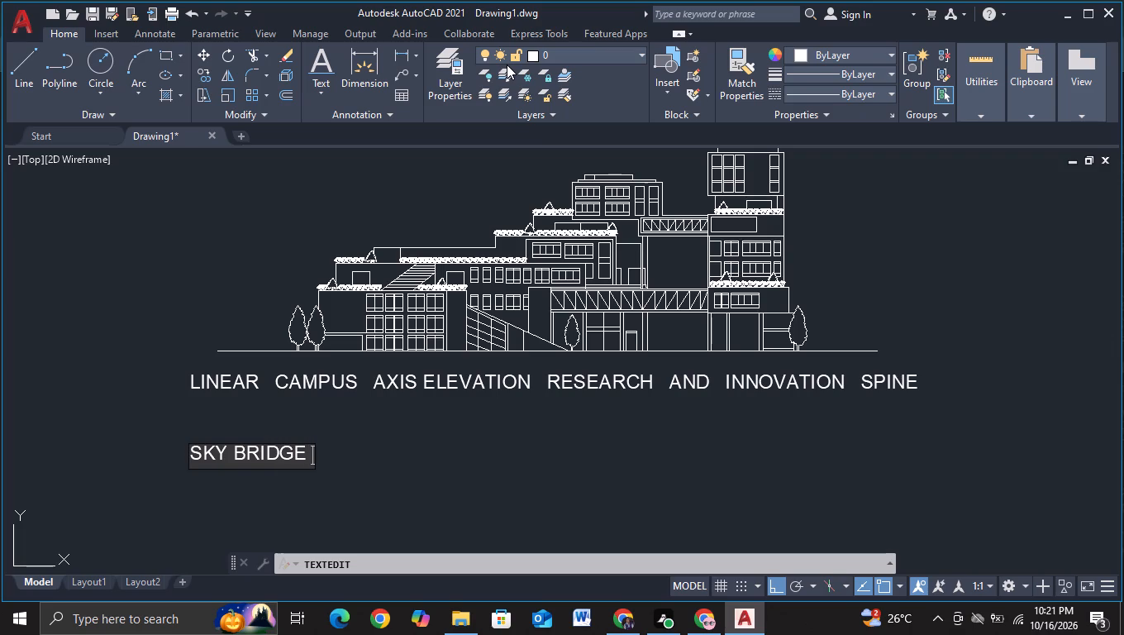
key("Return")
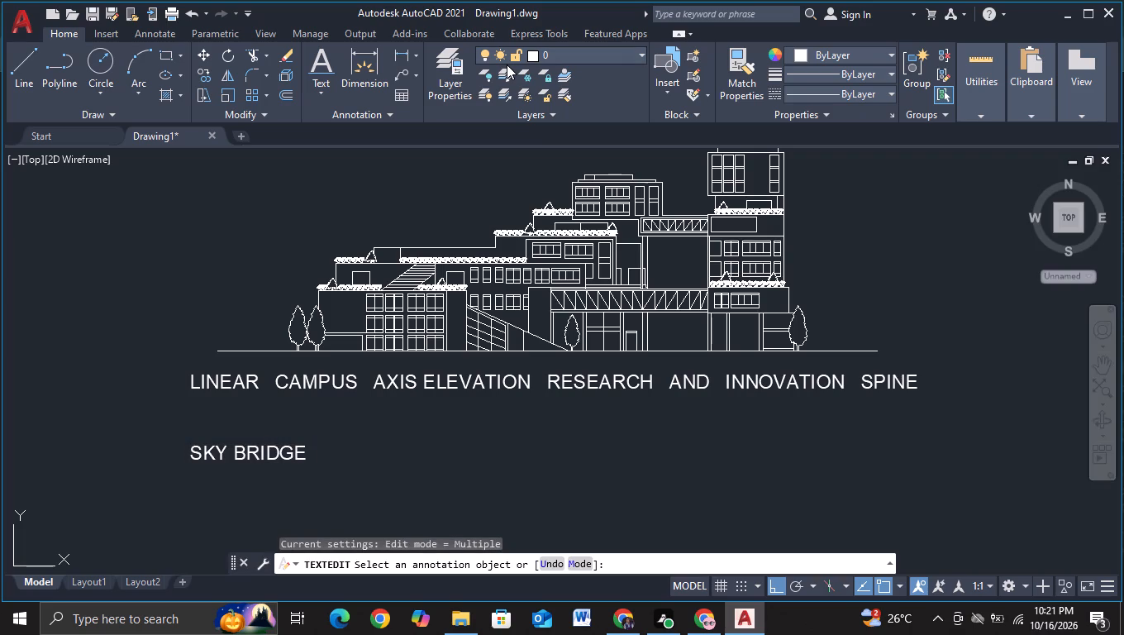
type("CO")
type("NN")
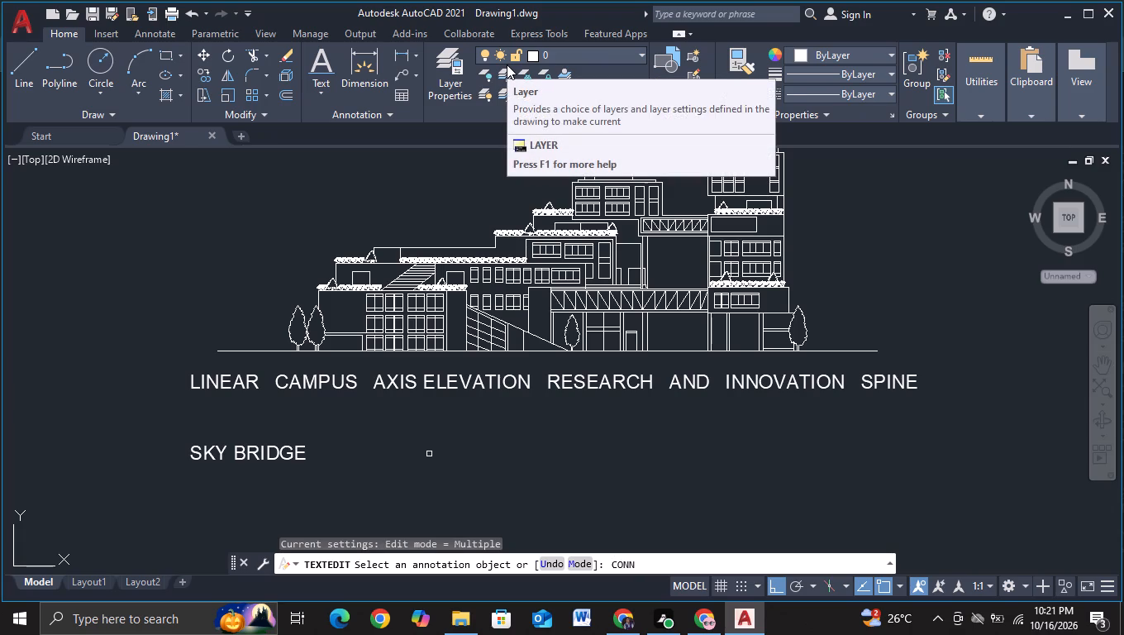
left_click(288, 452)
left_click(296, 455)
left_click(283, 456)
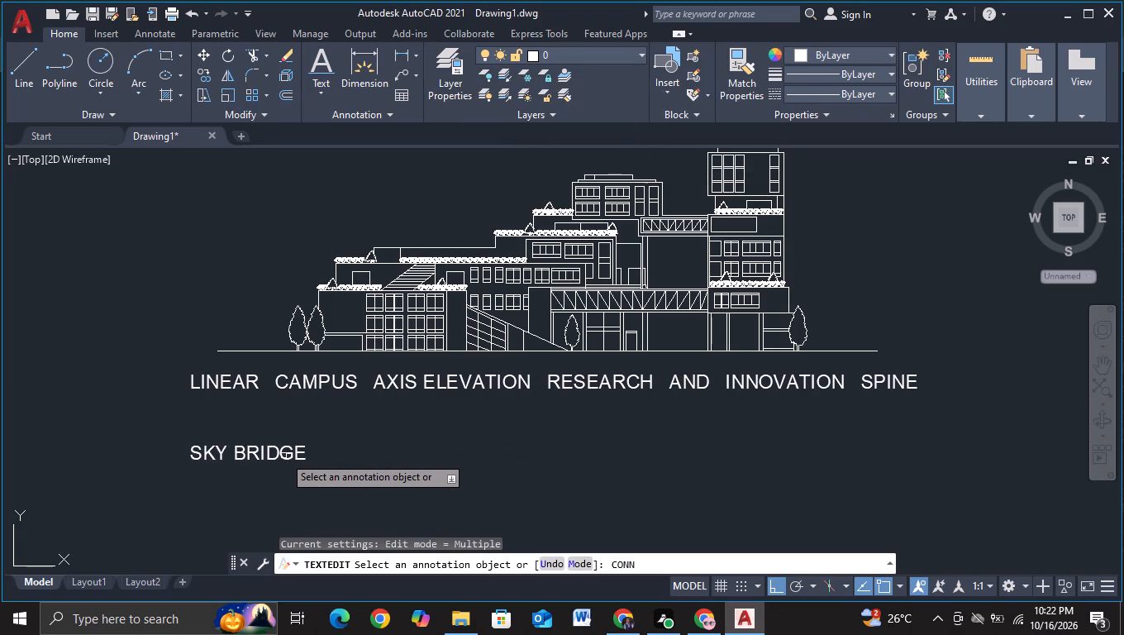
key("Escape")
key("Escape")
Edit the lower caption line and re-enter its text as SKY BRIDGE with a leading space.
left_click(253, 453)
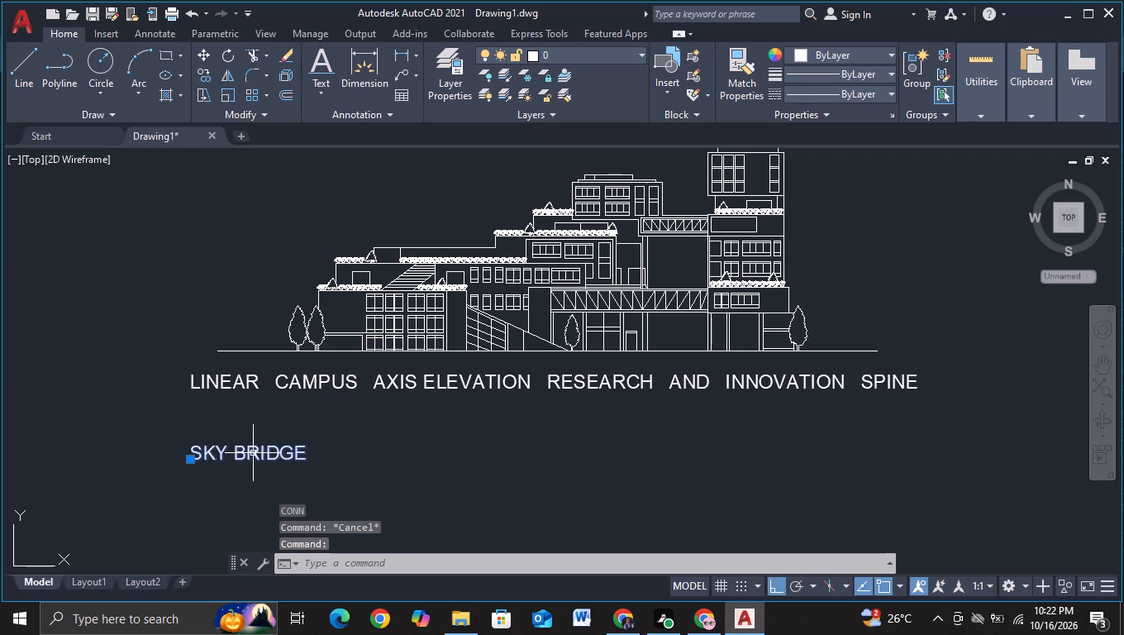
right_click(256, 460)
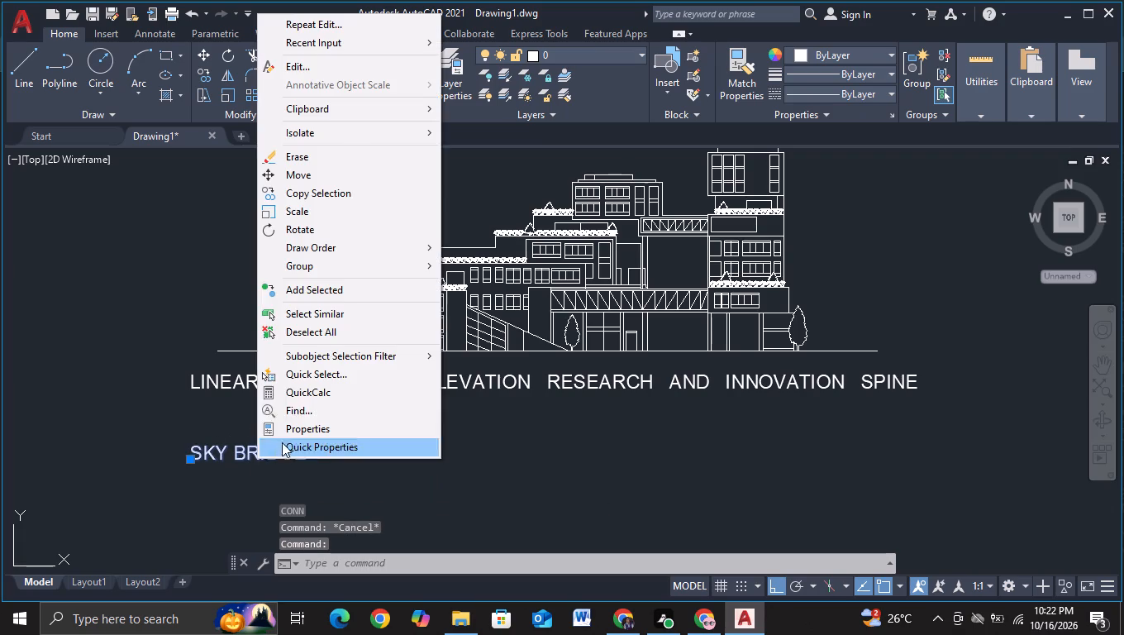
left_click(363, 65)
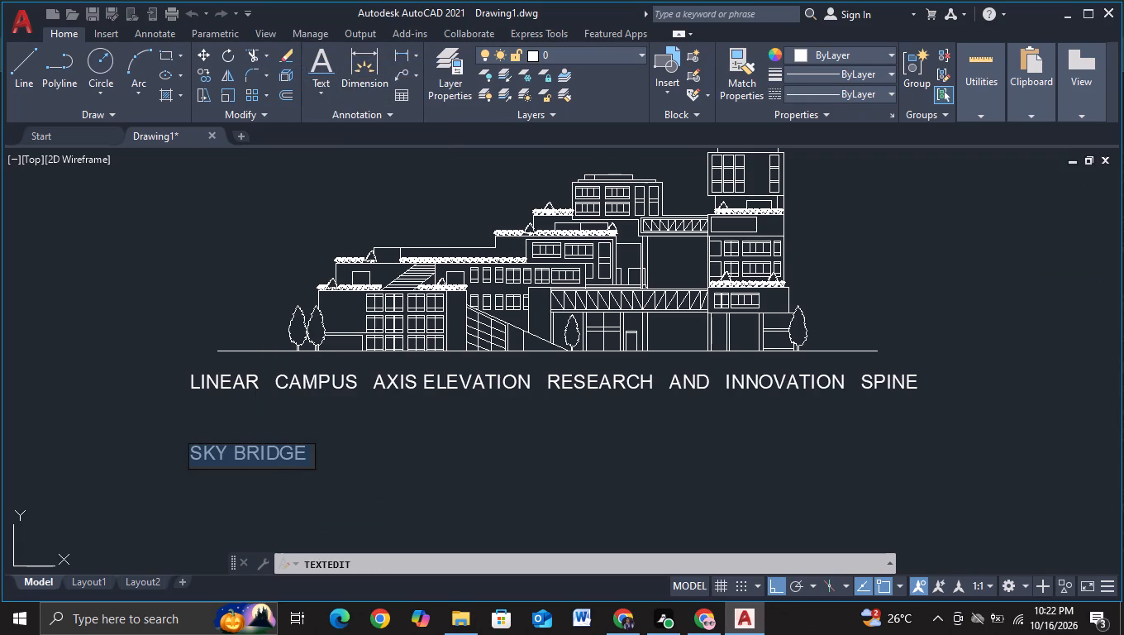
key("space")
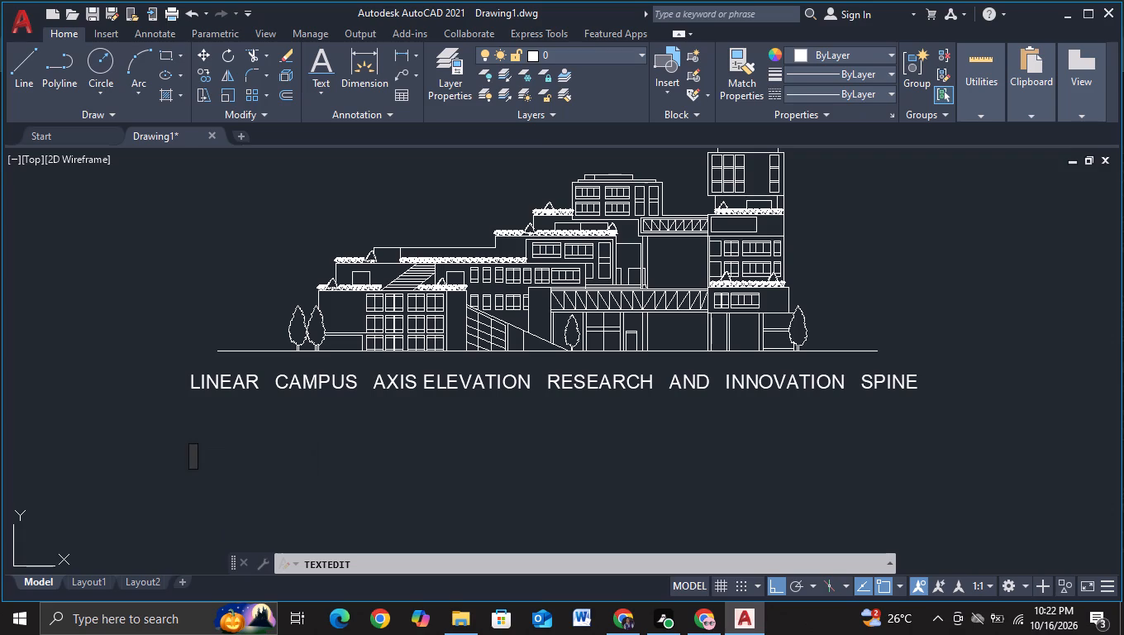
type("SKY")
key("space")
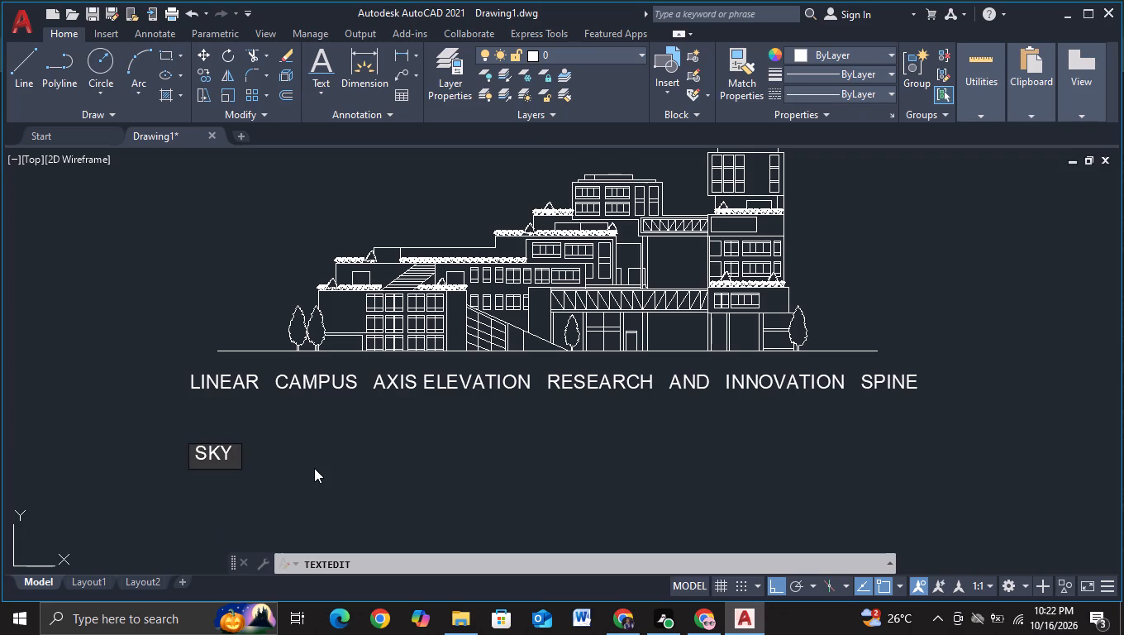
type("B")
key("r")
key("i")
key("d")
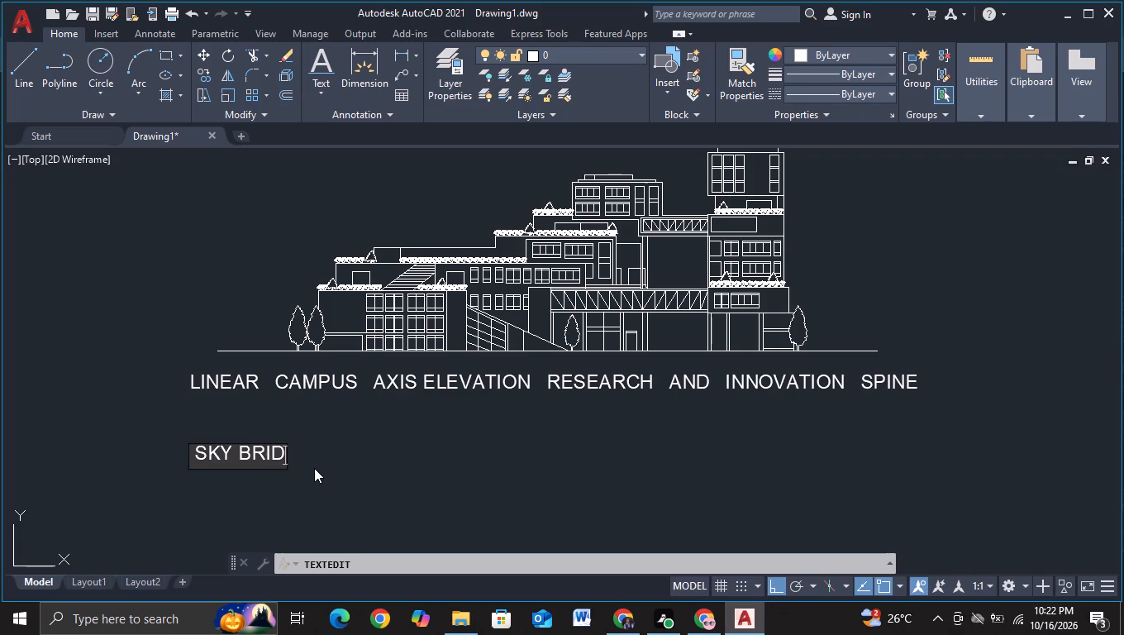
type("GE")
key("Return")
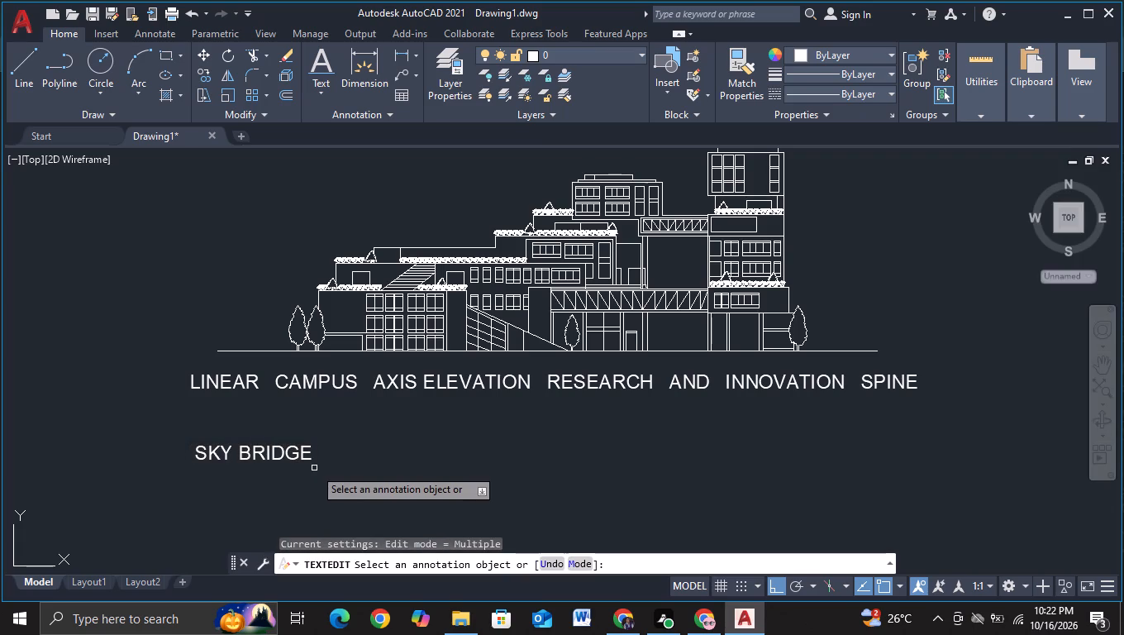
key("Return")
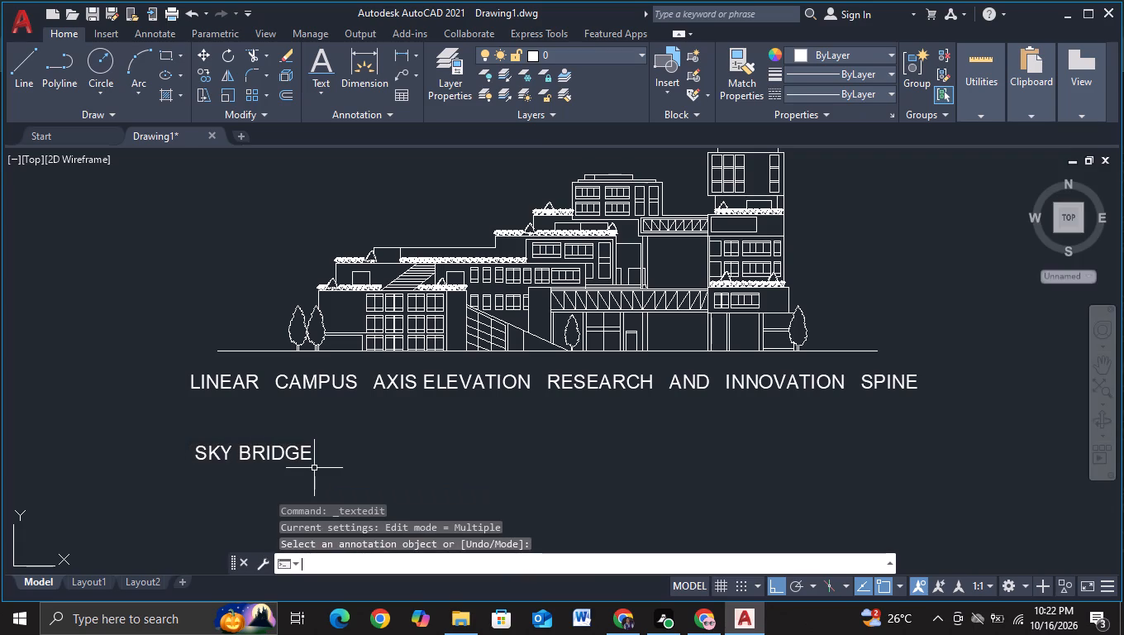
Edit the lower caption line again and replace its text with SKY BRIDGE, without a leading space and followed by four trailing spaces.
left_click(279, 458)
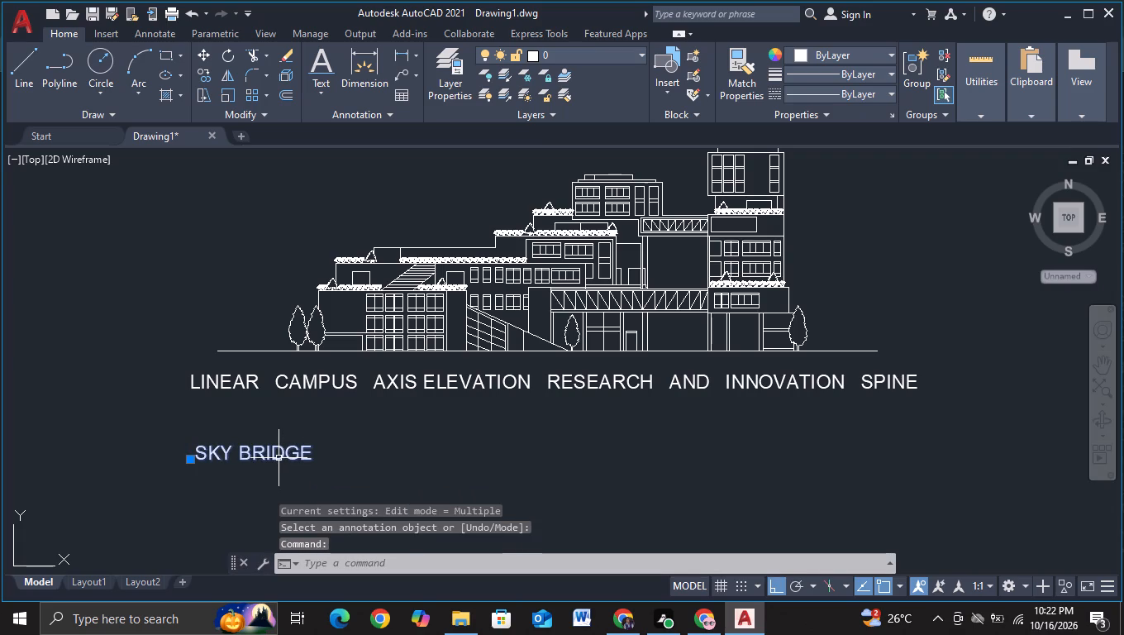
right_click(279, 458)
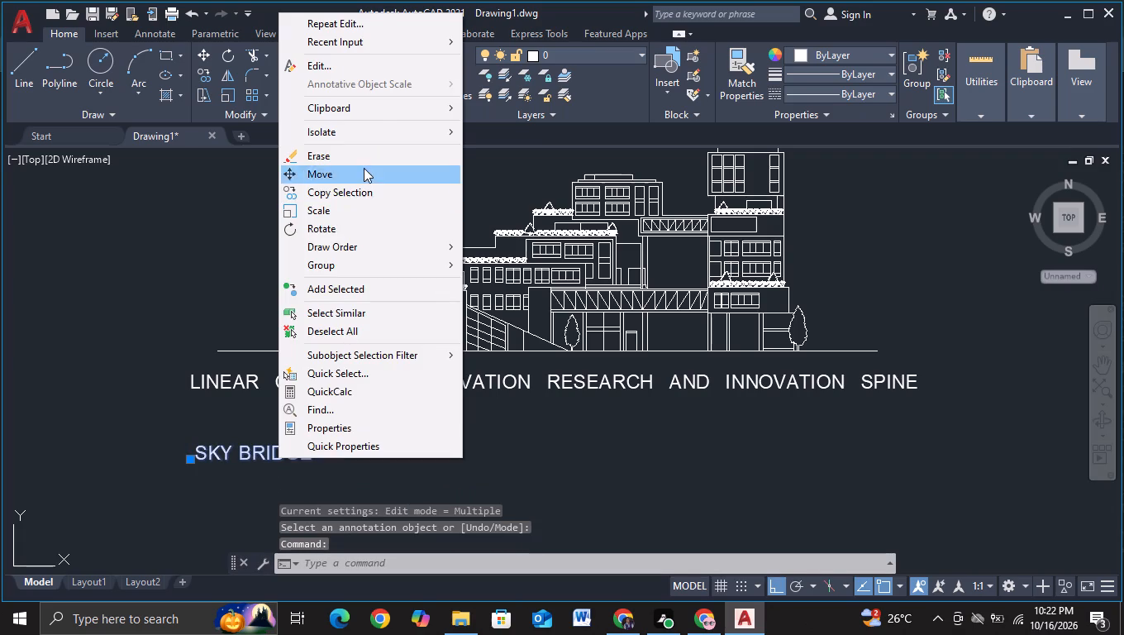
left_click(378, 71)
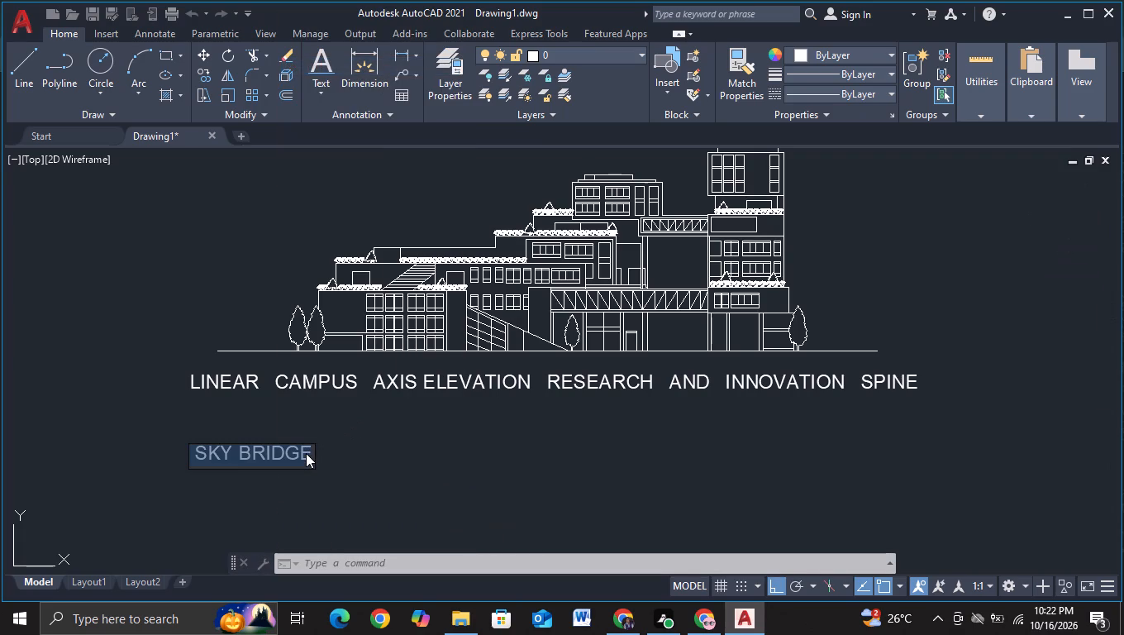
key("c")
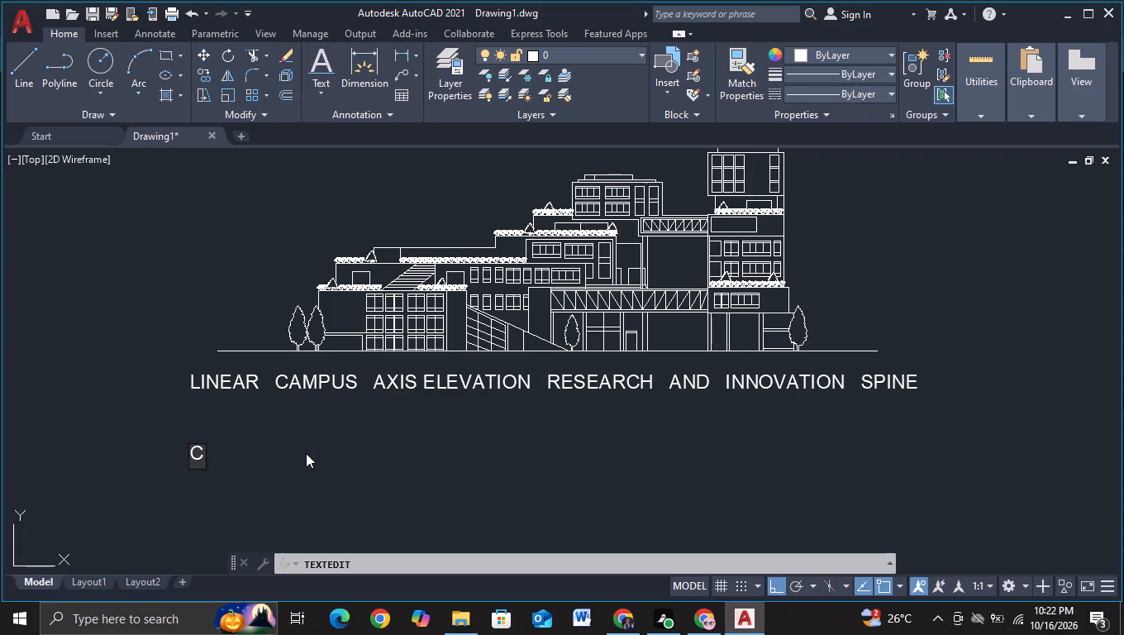
key("BackSpace")
key("BackSpace")
key("BackSpace")
key("BackSpace")
key("BackSpace")
key("BackSpace")
key("BackSpace")
key("k")
key("y")
key("BackSpace")
key("BackSpace")
key("s")
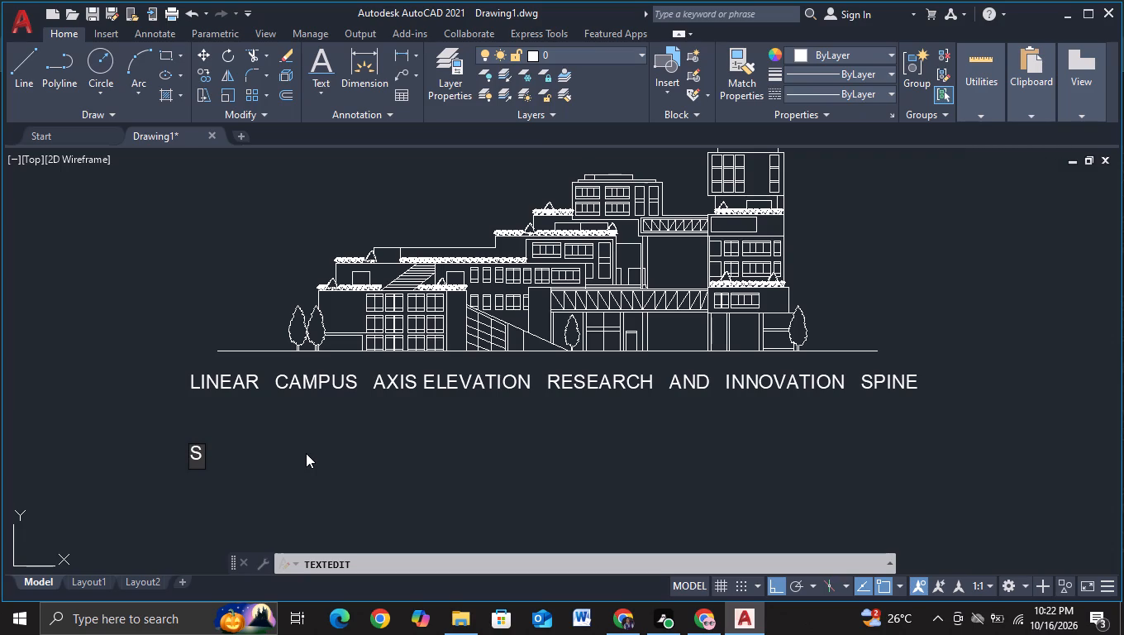
type("KY")
key("space")
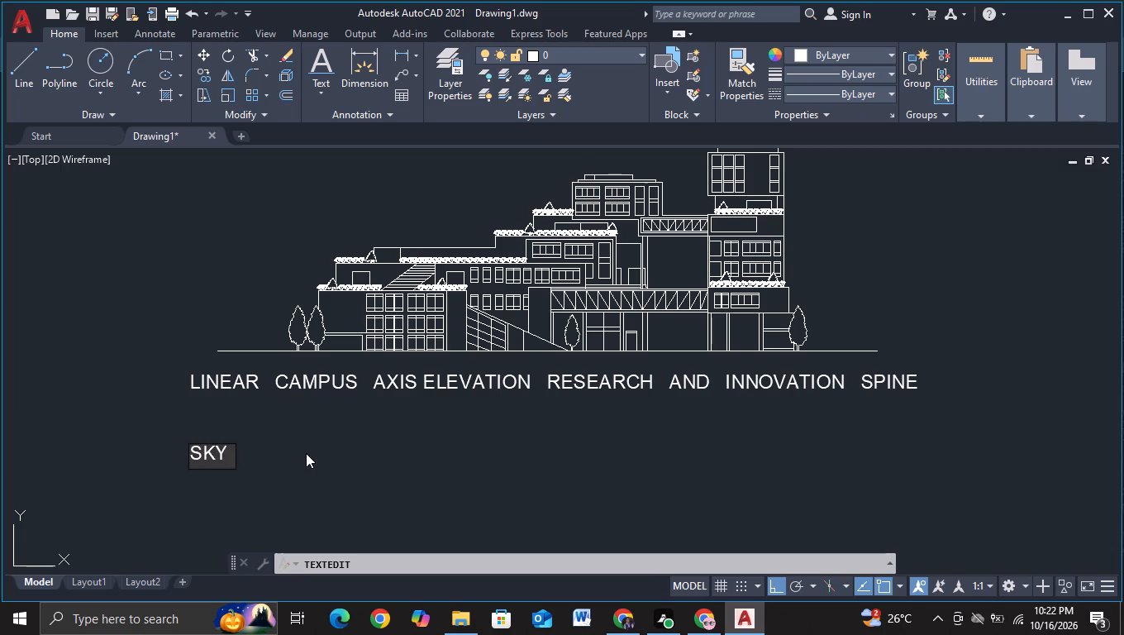
key("b")
key("r")
key("i")
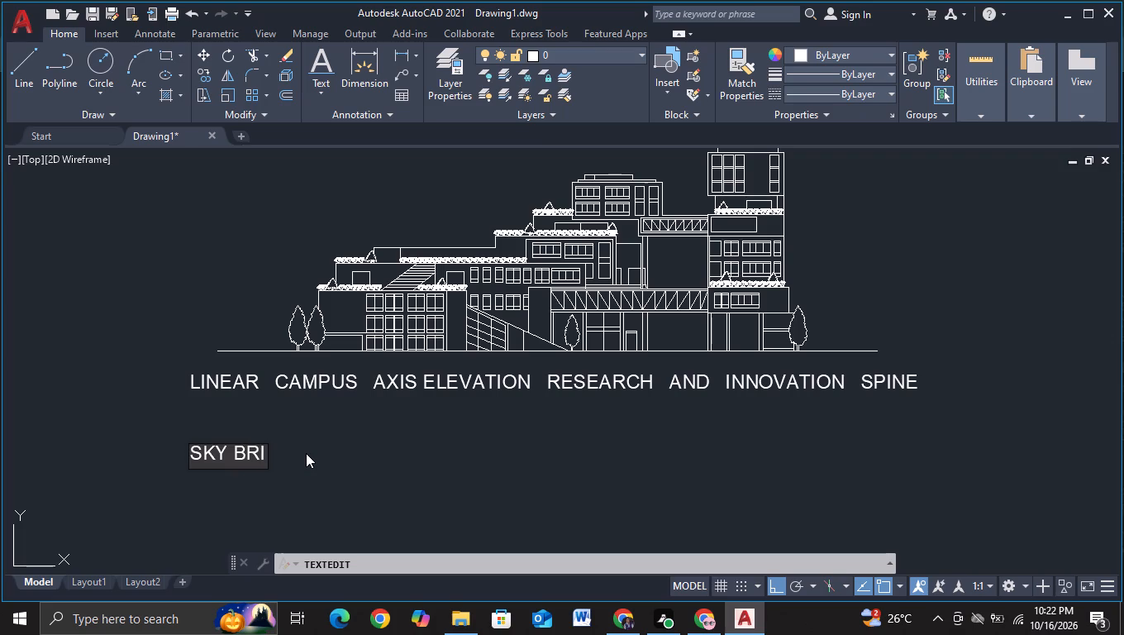
type("DGE")
key("space")
key("space")
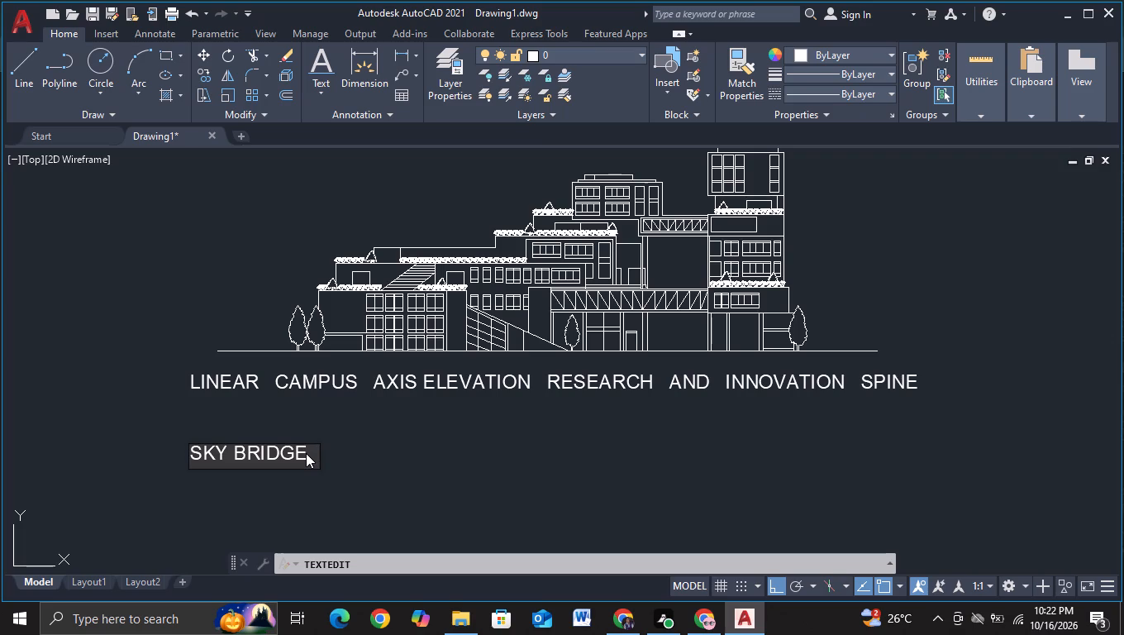
key("space")
key("space")
key("Return")
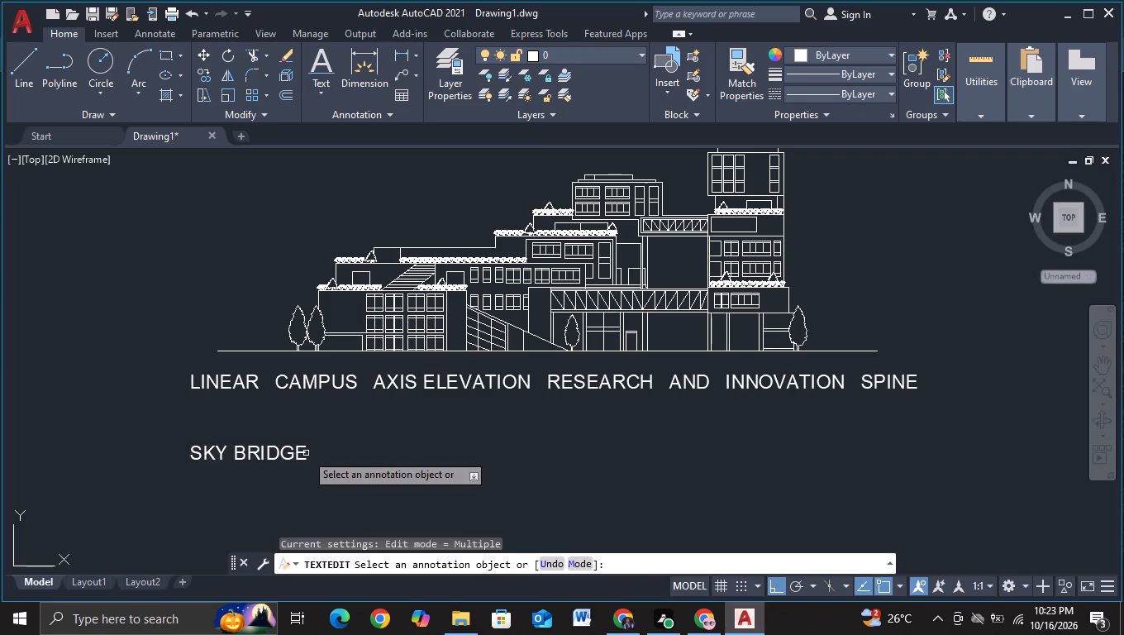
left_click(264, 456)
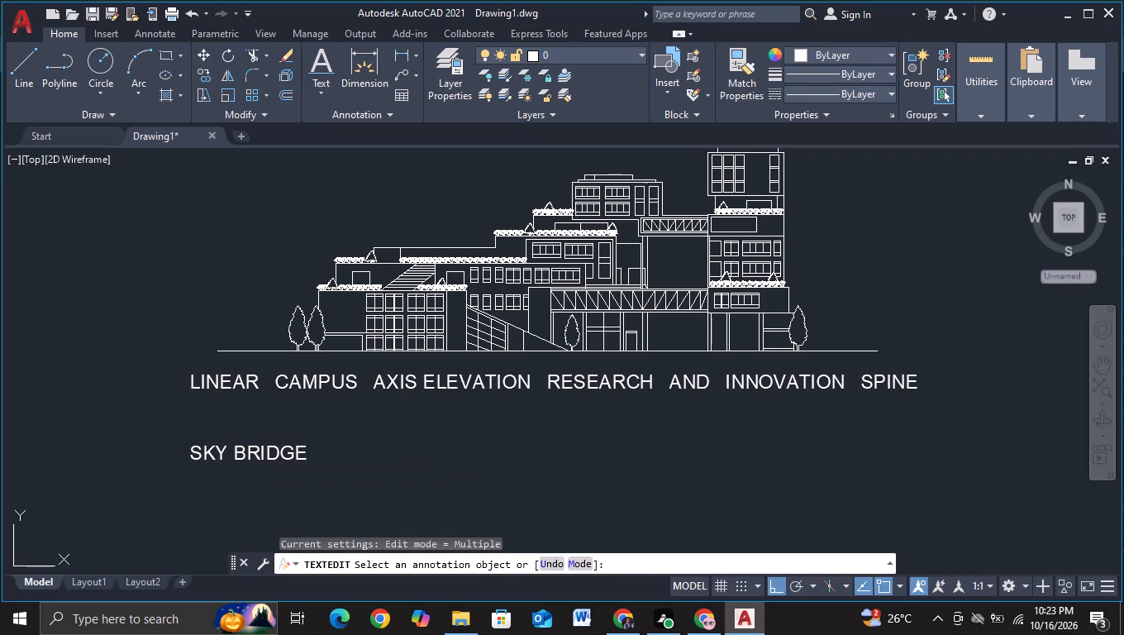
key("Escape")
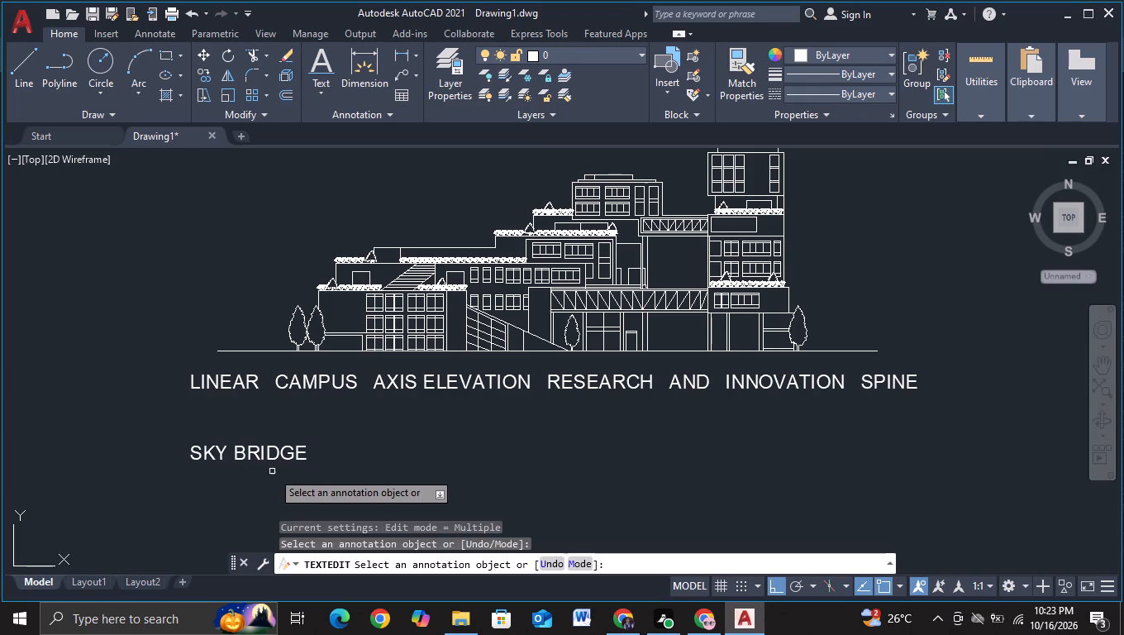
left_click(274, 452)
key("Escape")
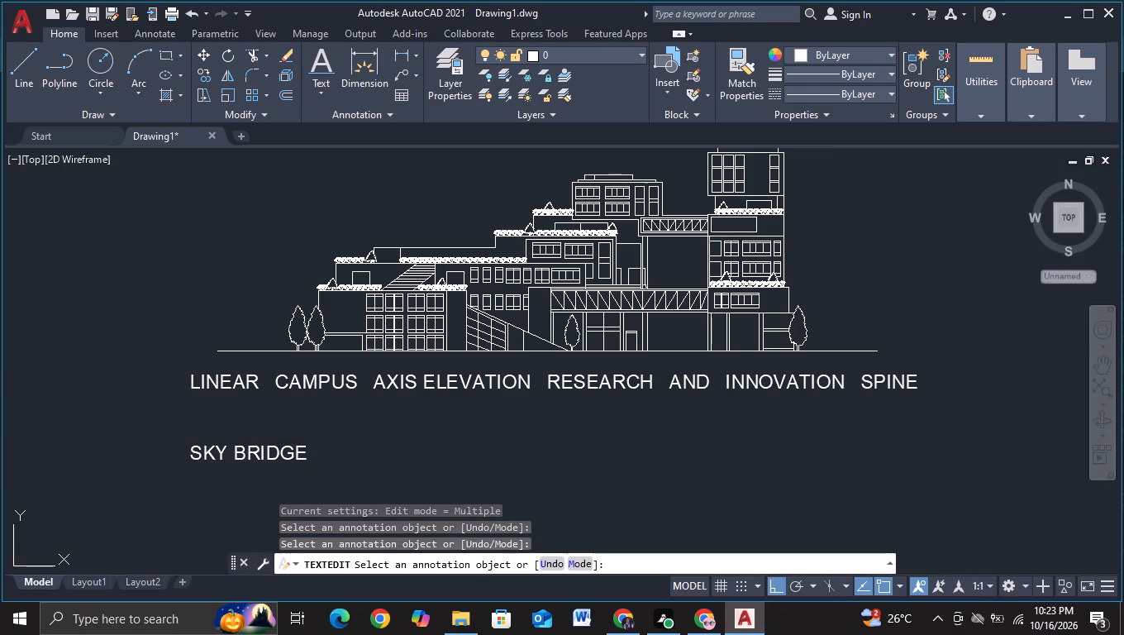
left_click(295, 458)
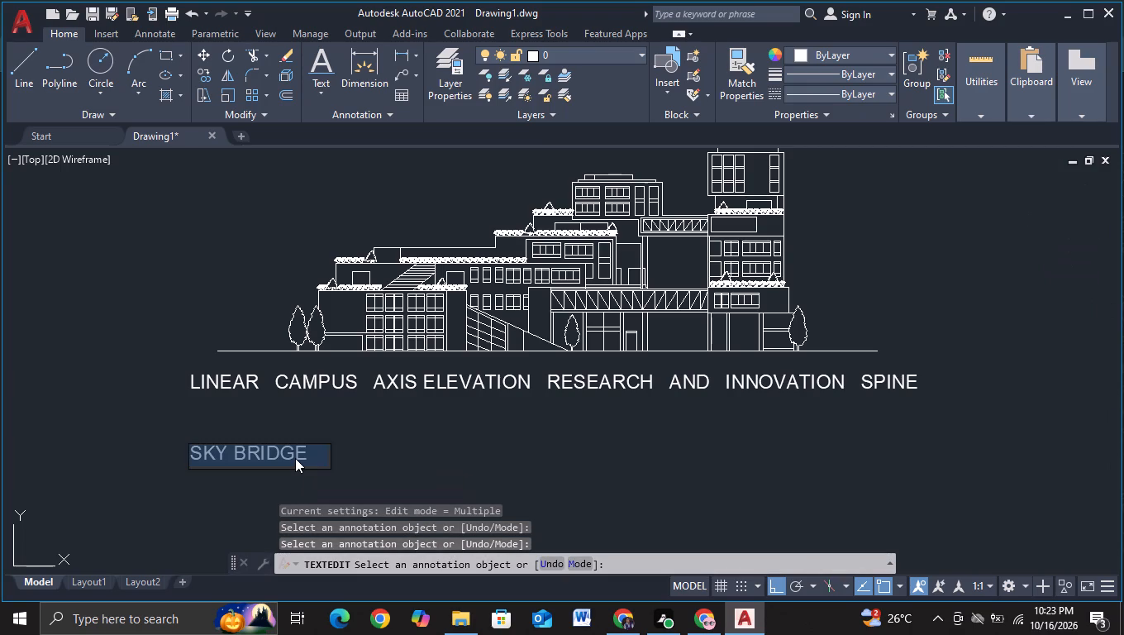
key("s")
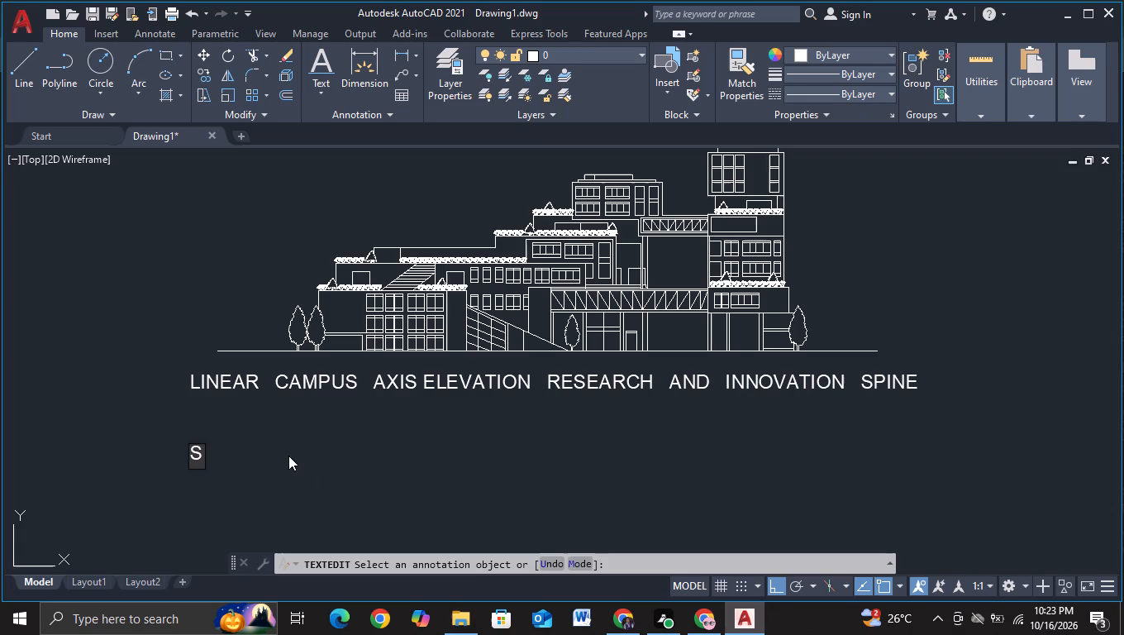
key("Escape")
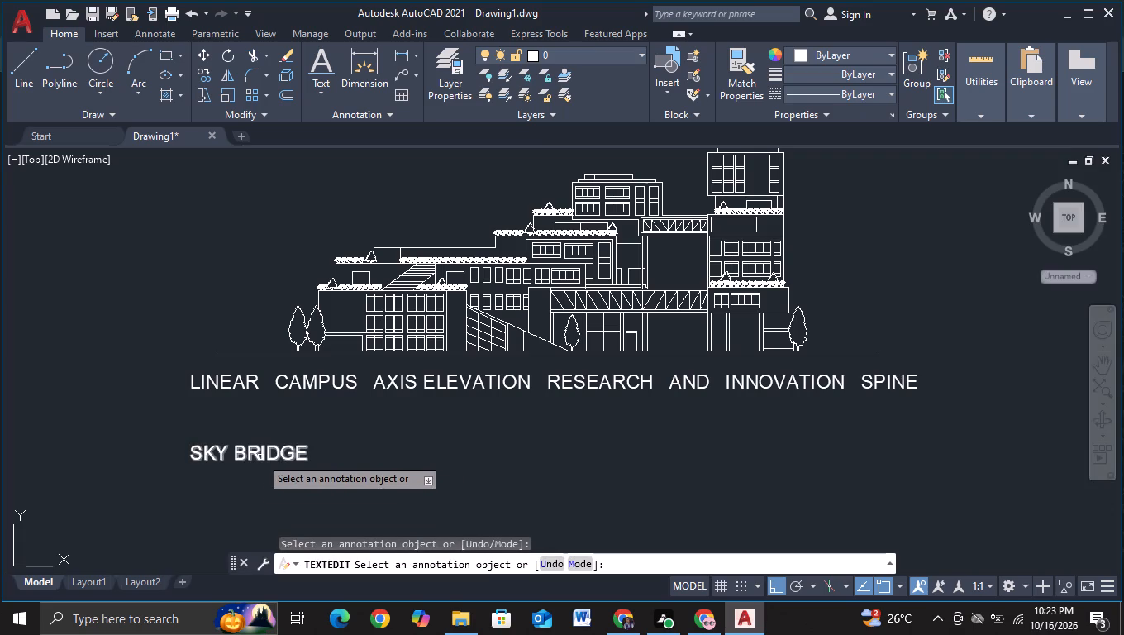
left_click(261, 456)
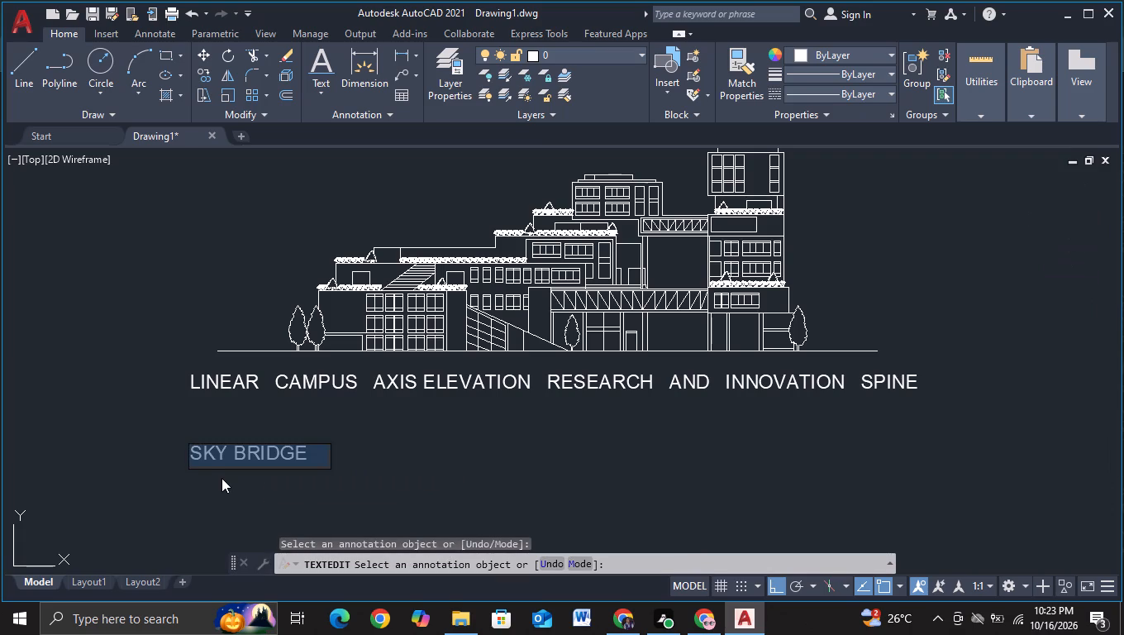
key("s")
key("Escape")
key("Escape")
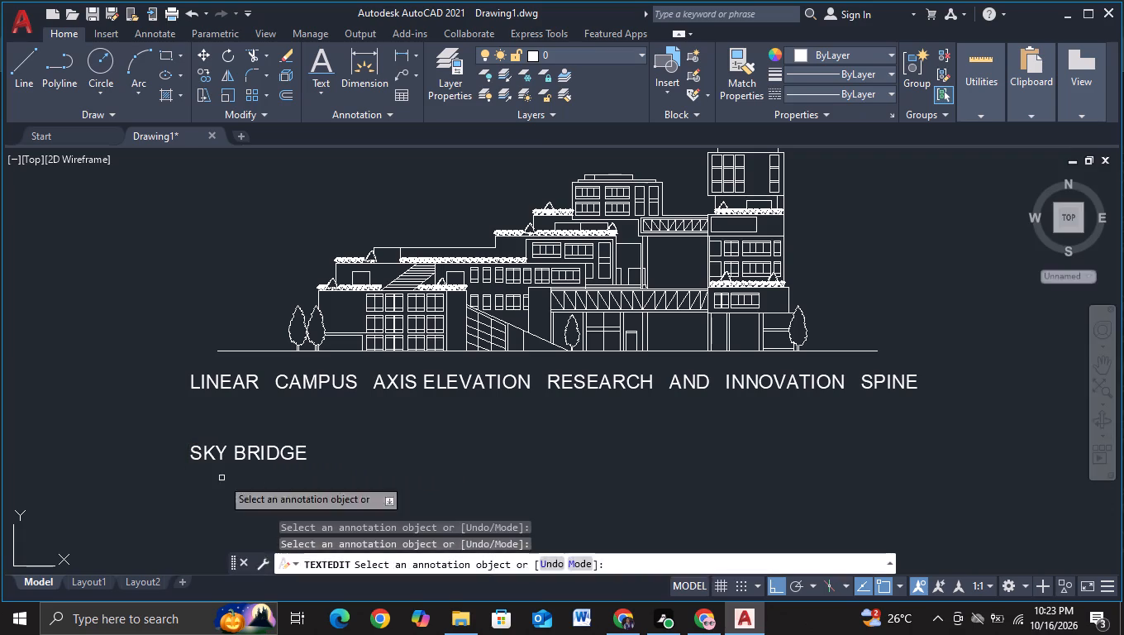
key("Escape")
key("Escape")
Scale the SKY BRIDGE caption below the title down to roughly 60 percent of its size, from a base point near its middle.
left_click(209, 458)
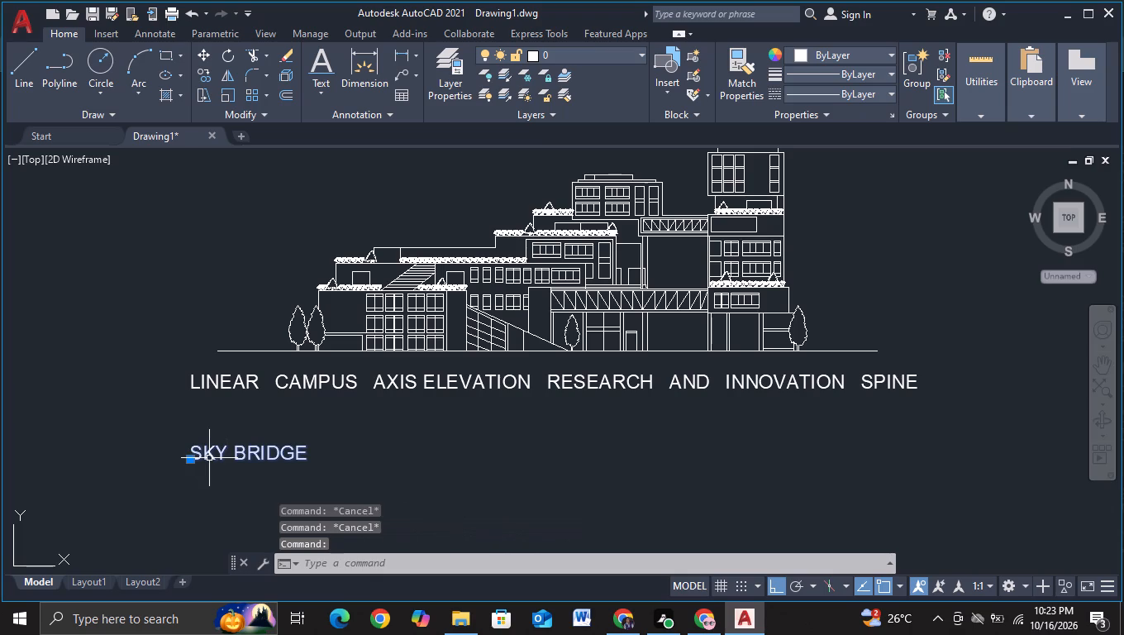
key("s")
left_click(245, 508)
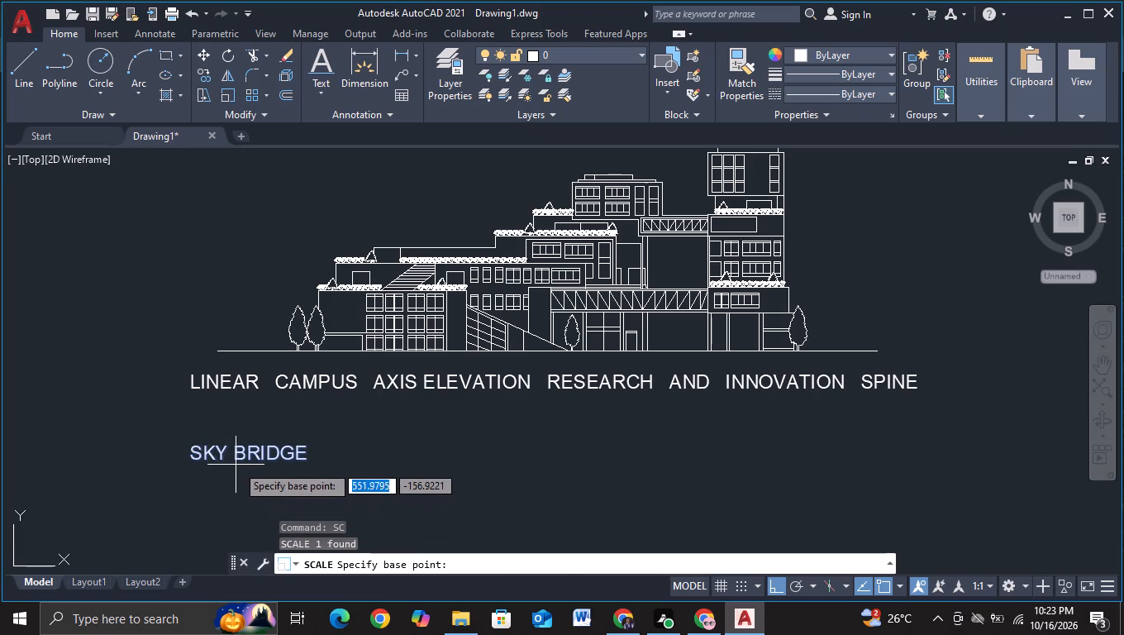
left_click(241, 460)
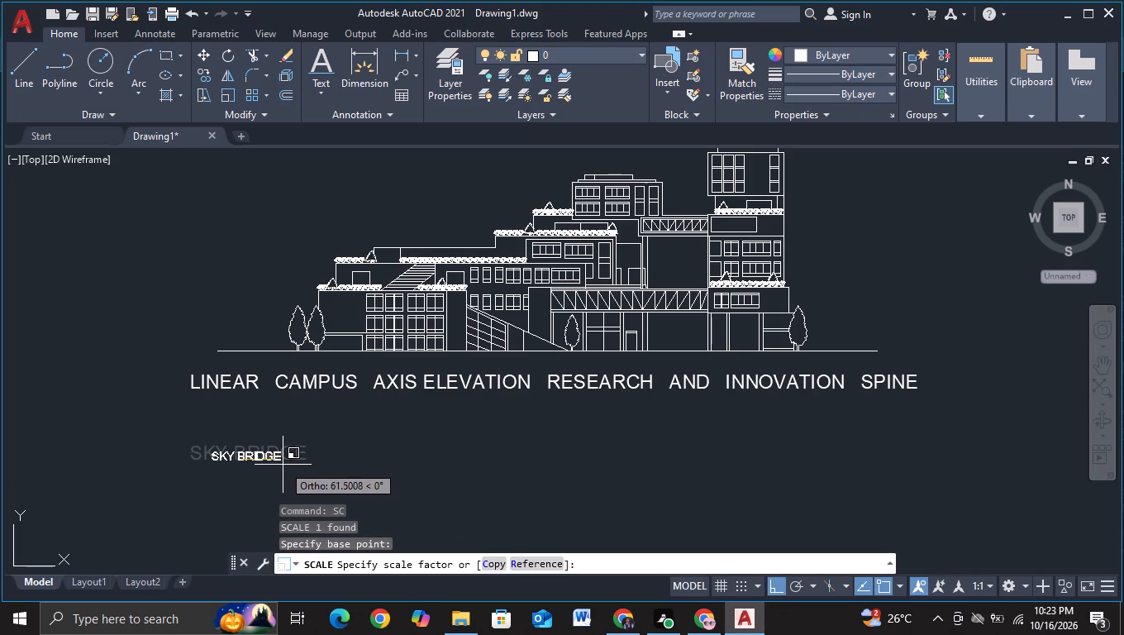
left_click(283, 465)
Move the reduced SKY BRIDGE text freely, with Ortho off, up into the open area above the lower truss bridge.
left_click(236, 456)
key("m")
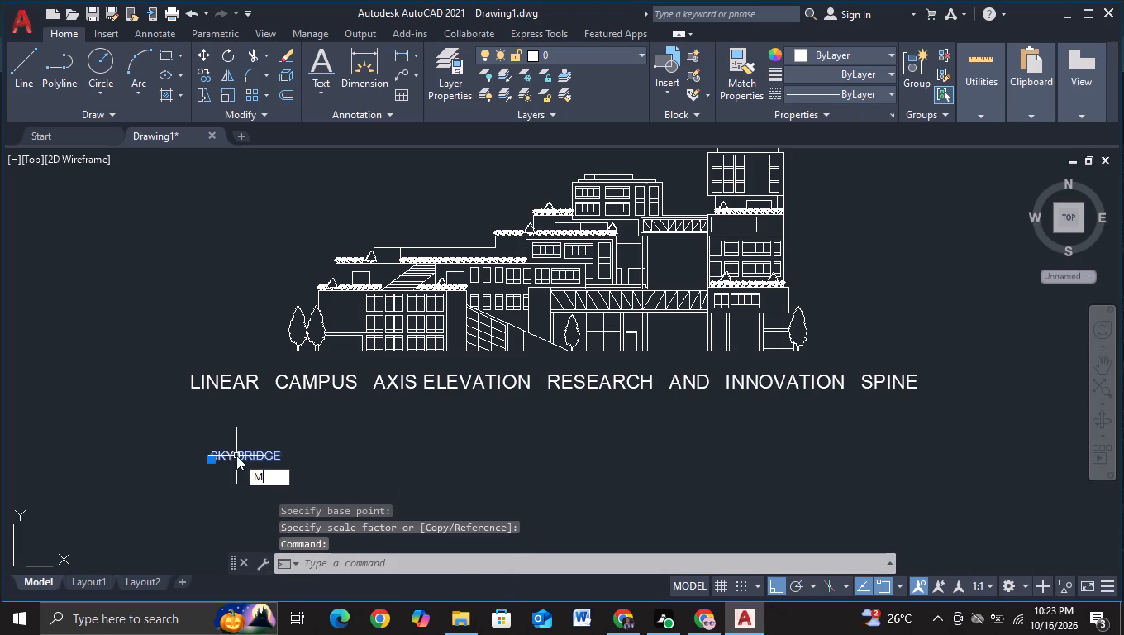
left_click(294, 499)
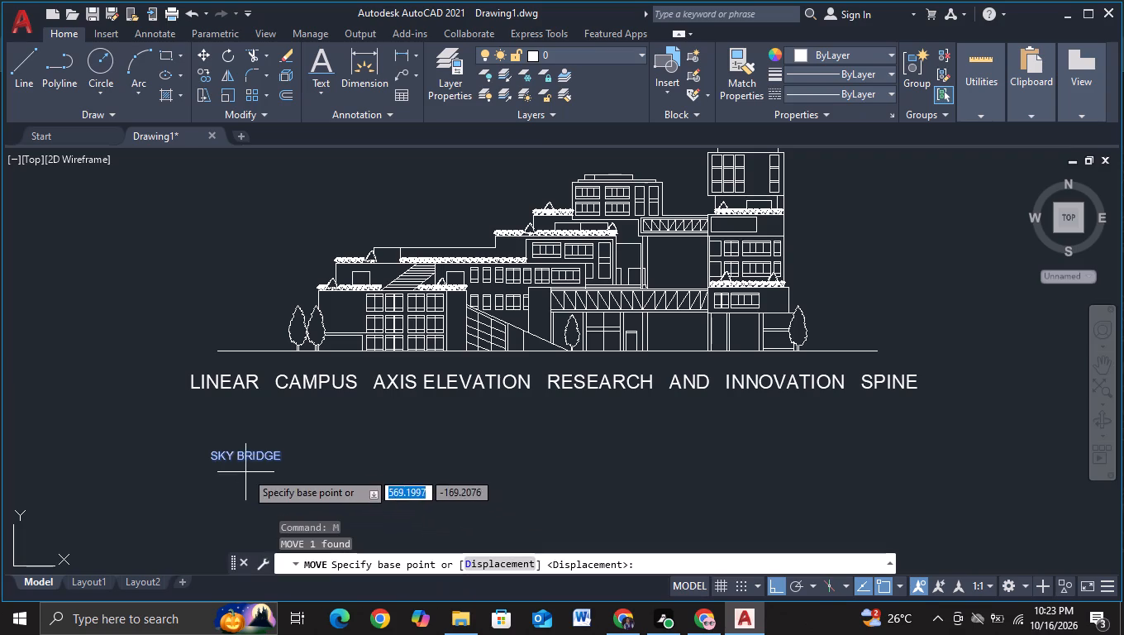
left_click(241, 461)
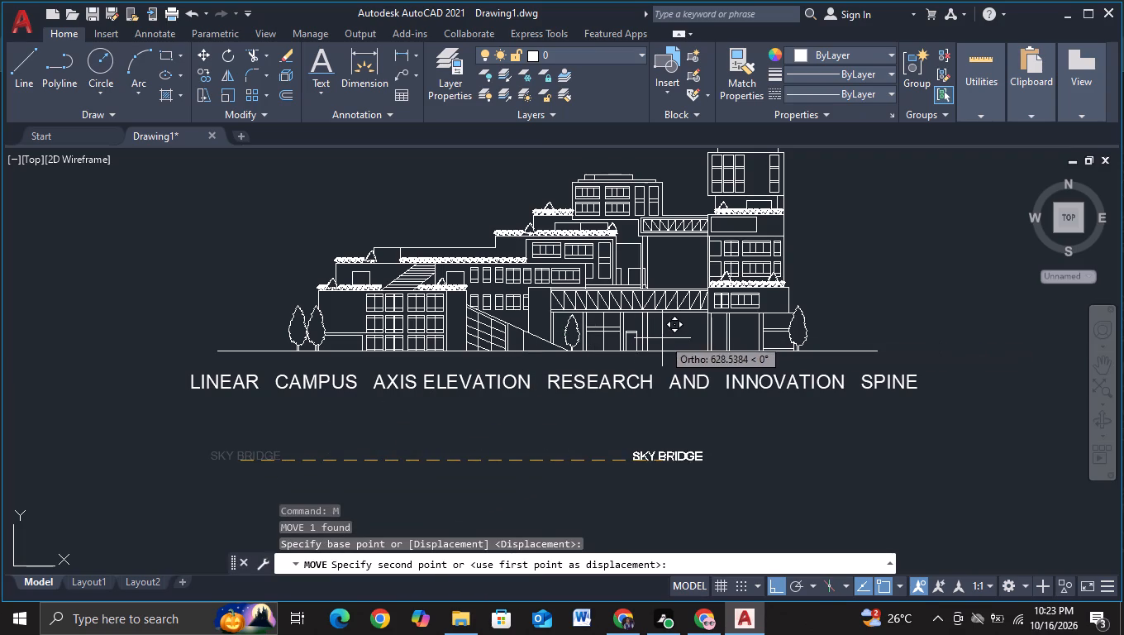
key("F8")
scroll(664, 339, "up", 2)
middle_click_drag(671, 336, 686, 400)
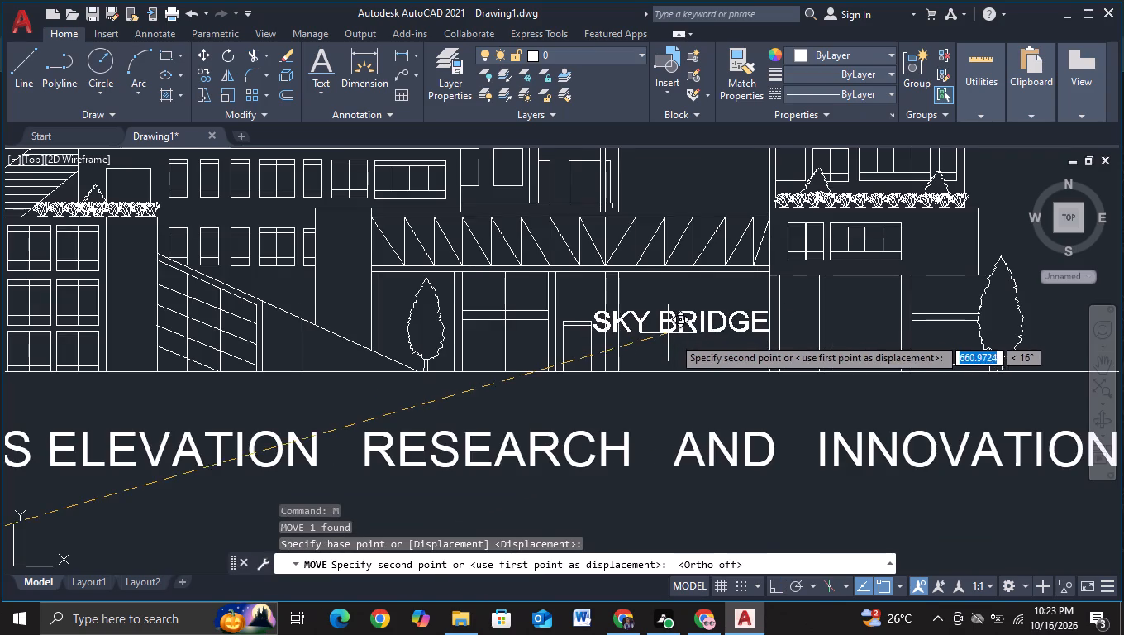
middle_click_drag(686, 400, 682, 502)
scroll(694, 322, "up", 2)
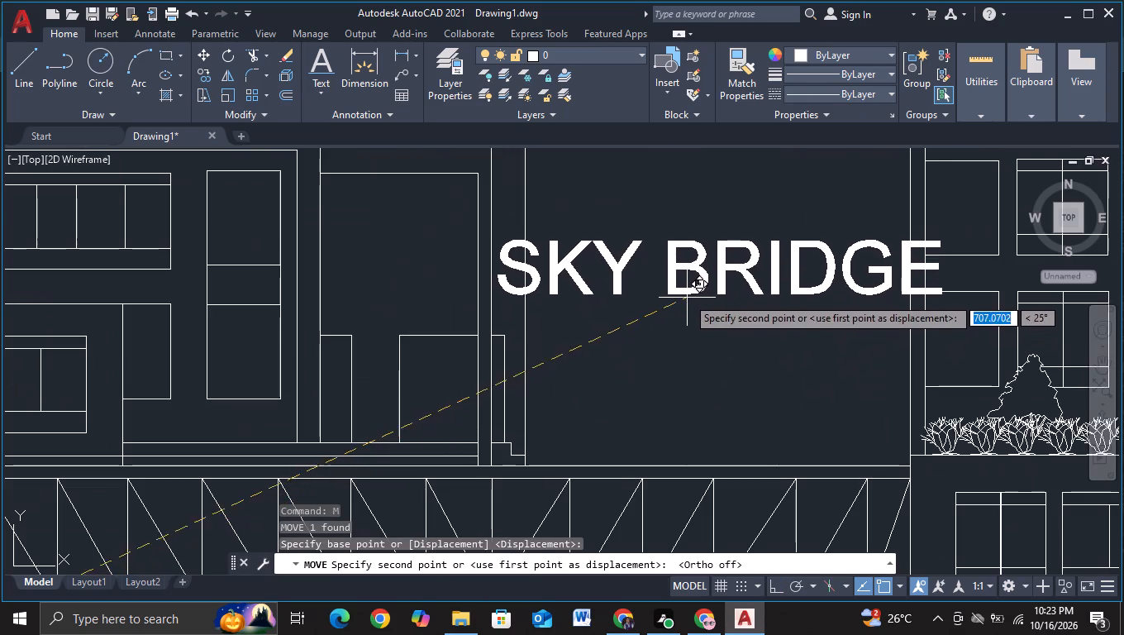
left_click(687, 292)
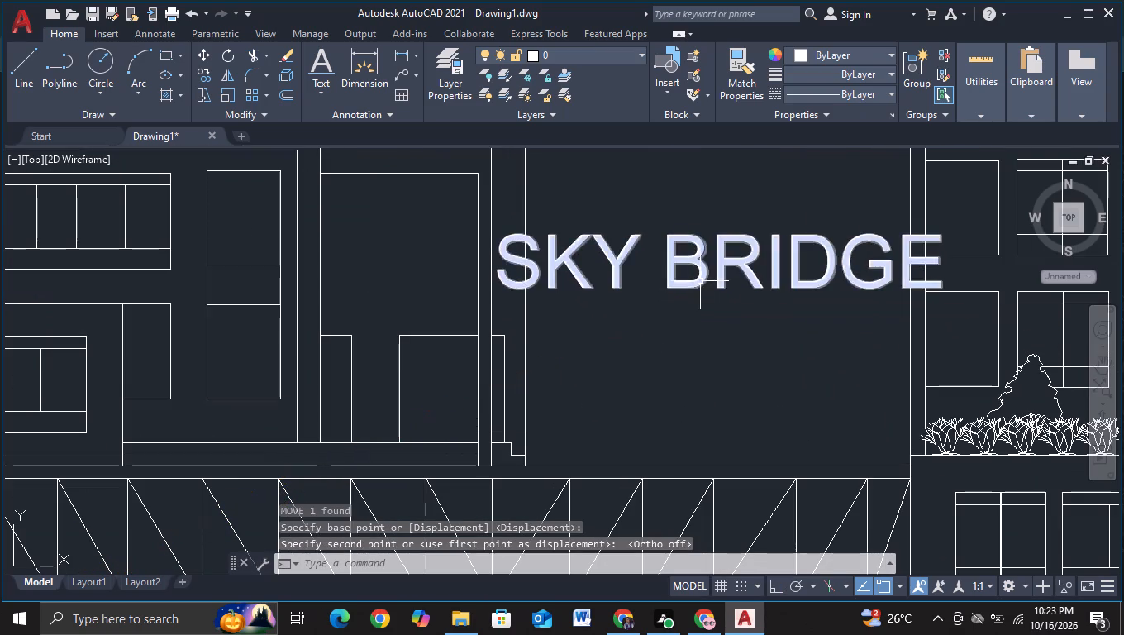